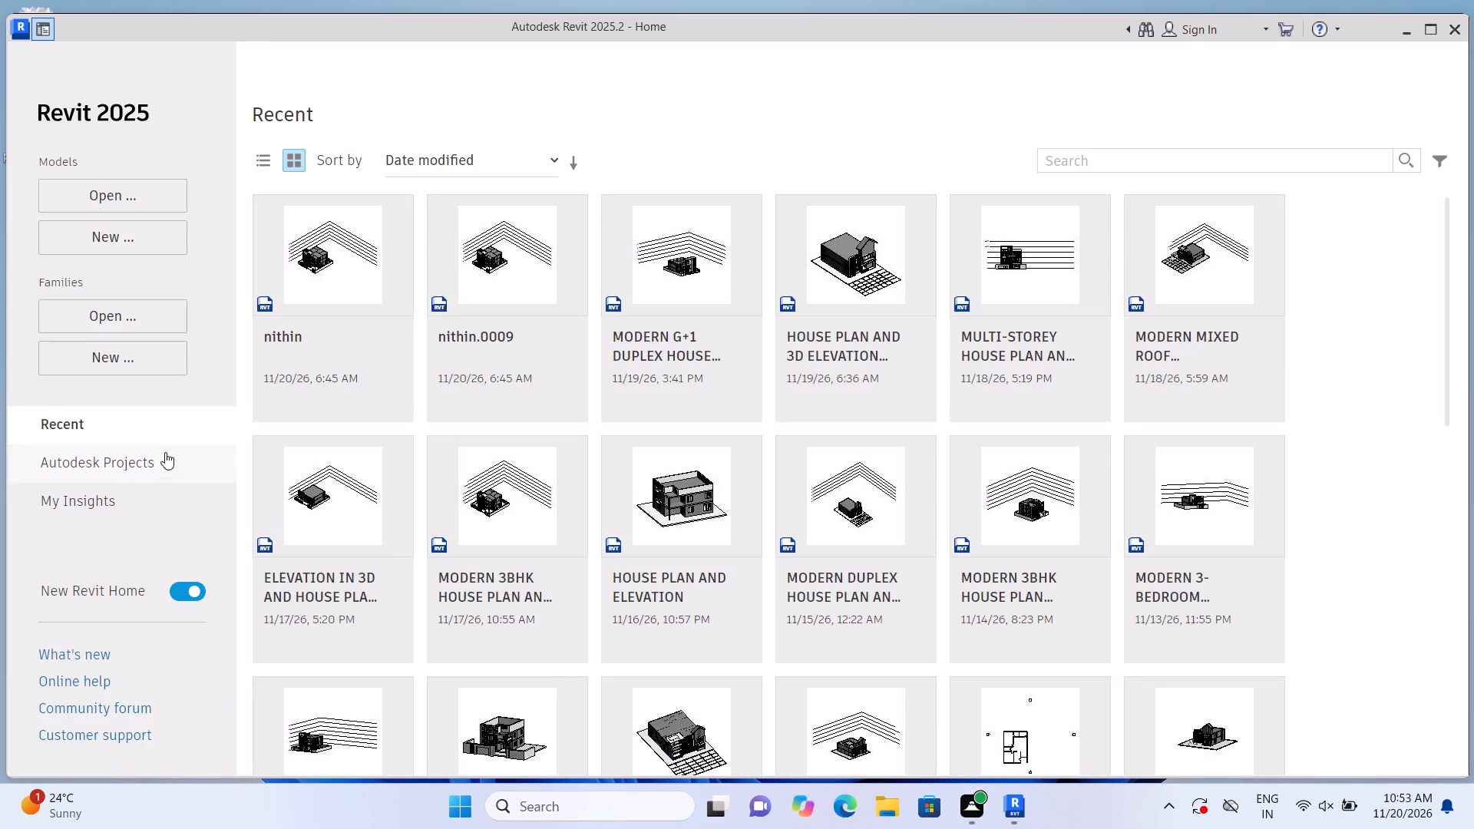
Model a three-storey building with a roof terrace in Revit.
Create a new project from the default.rte template in the English-Imperial template folder.
{"action": "left_click", "coordinate": [151, 242]}
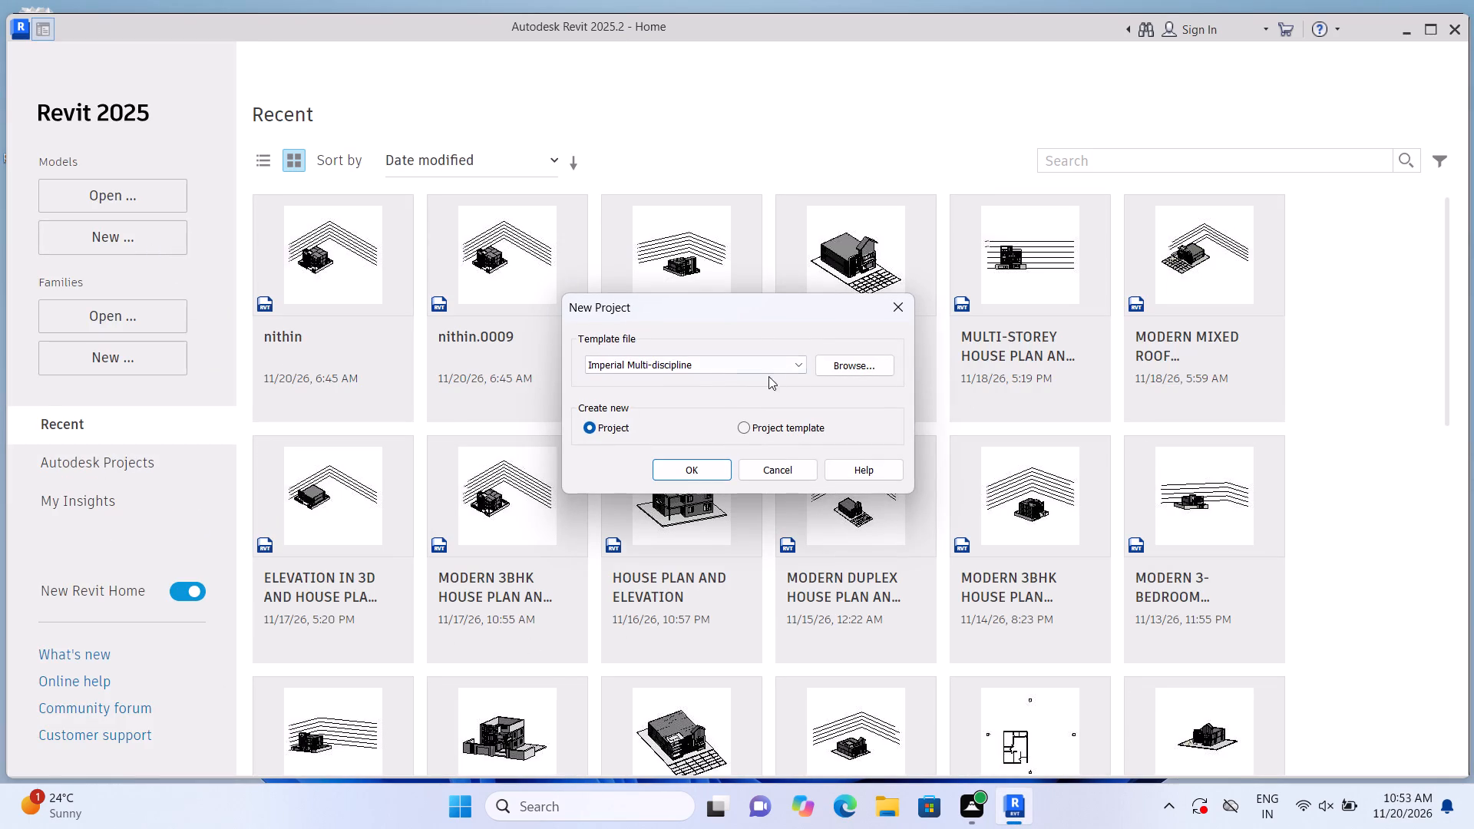
{"action": "left_click", "coordinate": [846, 366]}
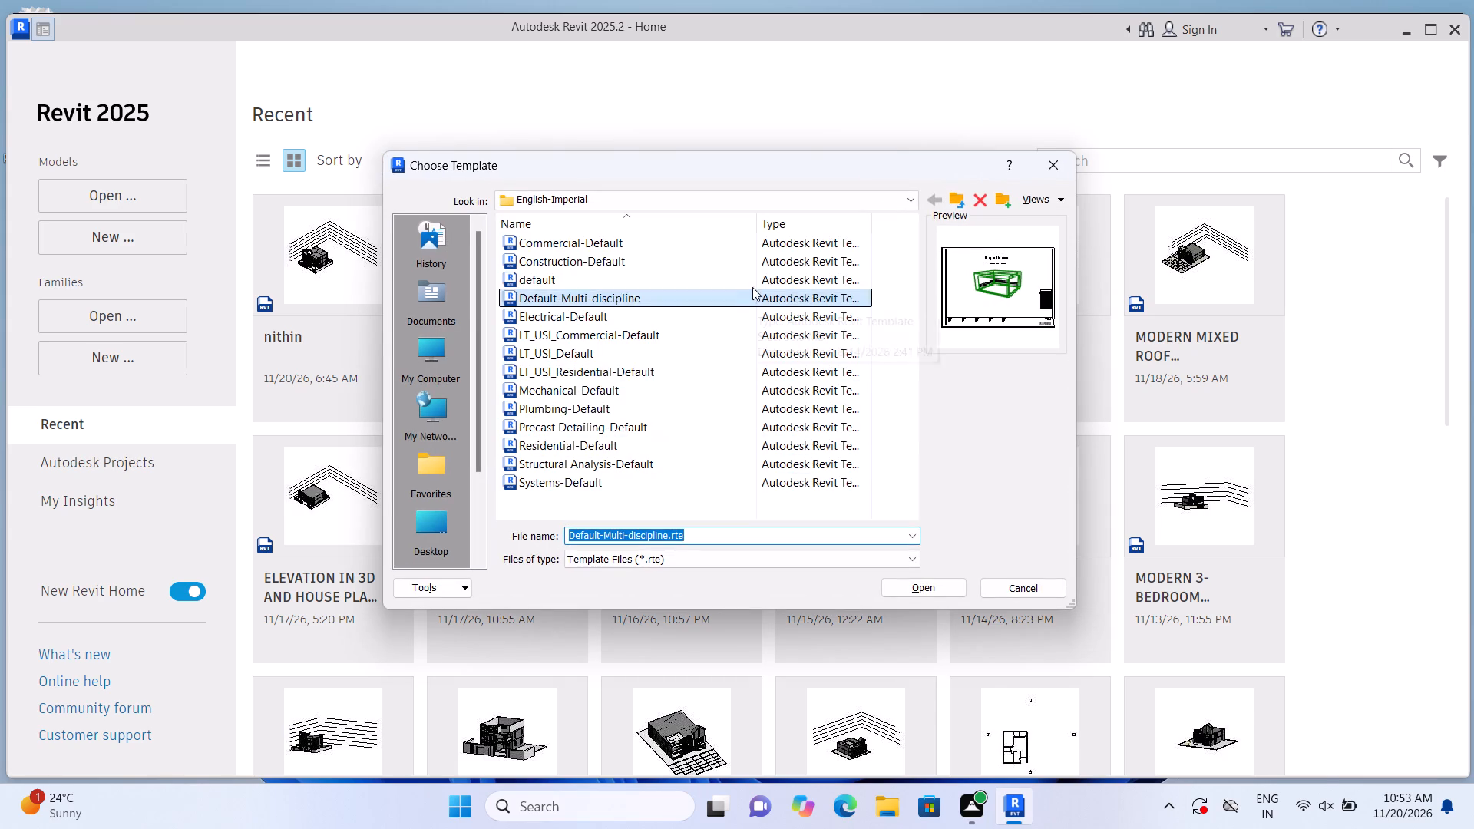
{"action": "left_click", "coordinate": [749, 276]}
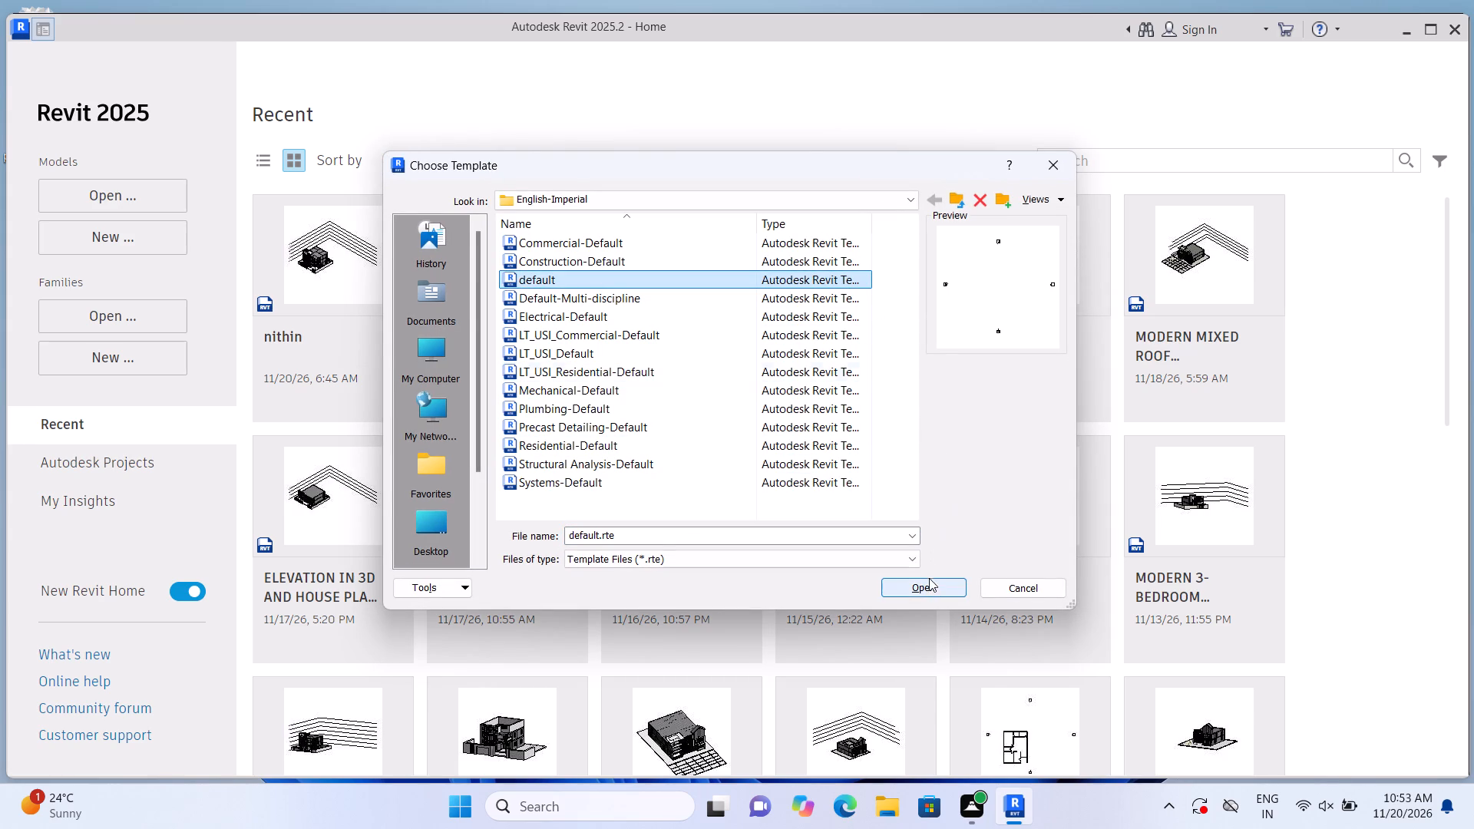
{"action": "left_click", "coordinate": [934, 589]}
{"action": "left_click", "coordinate": [718, 467]}
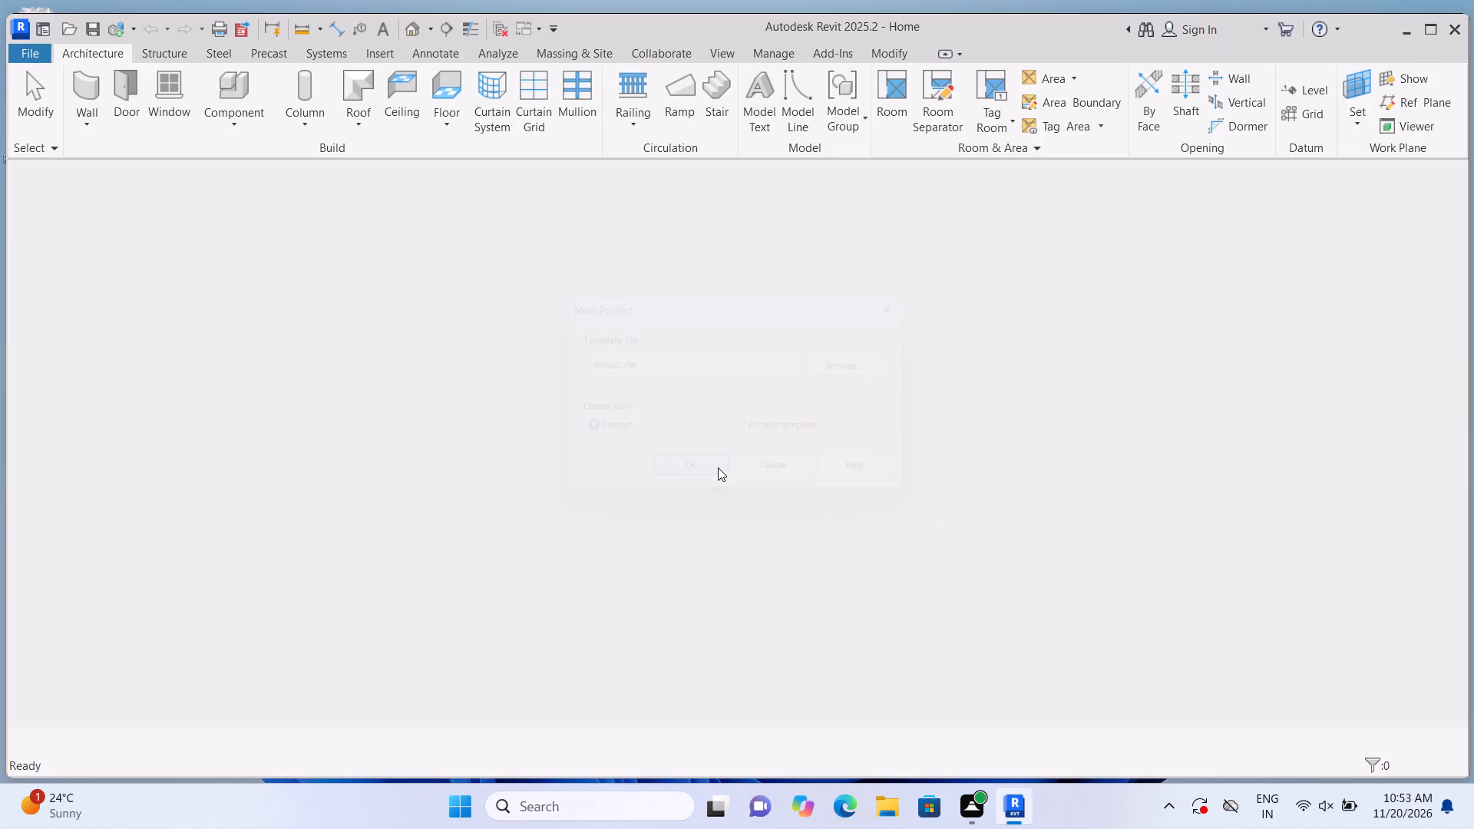
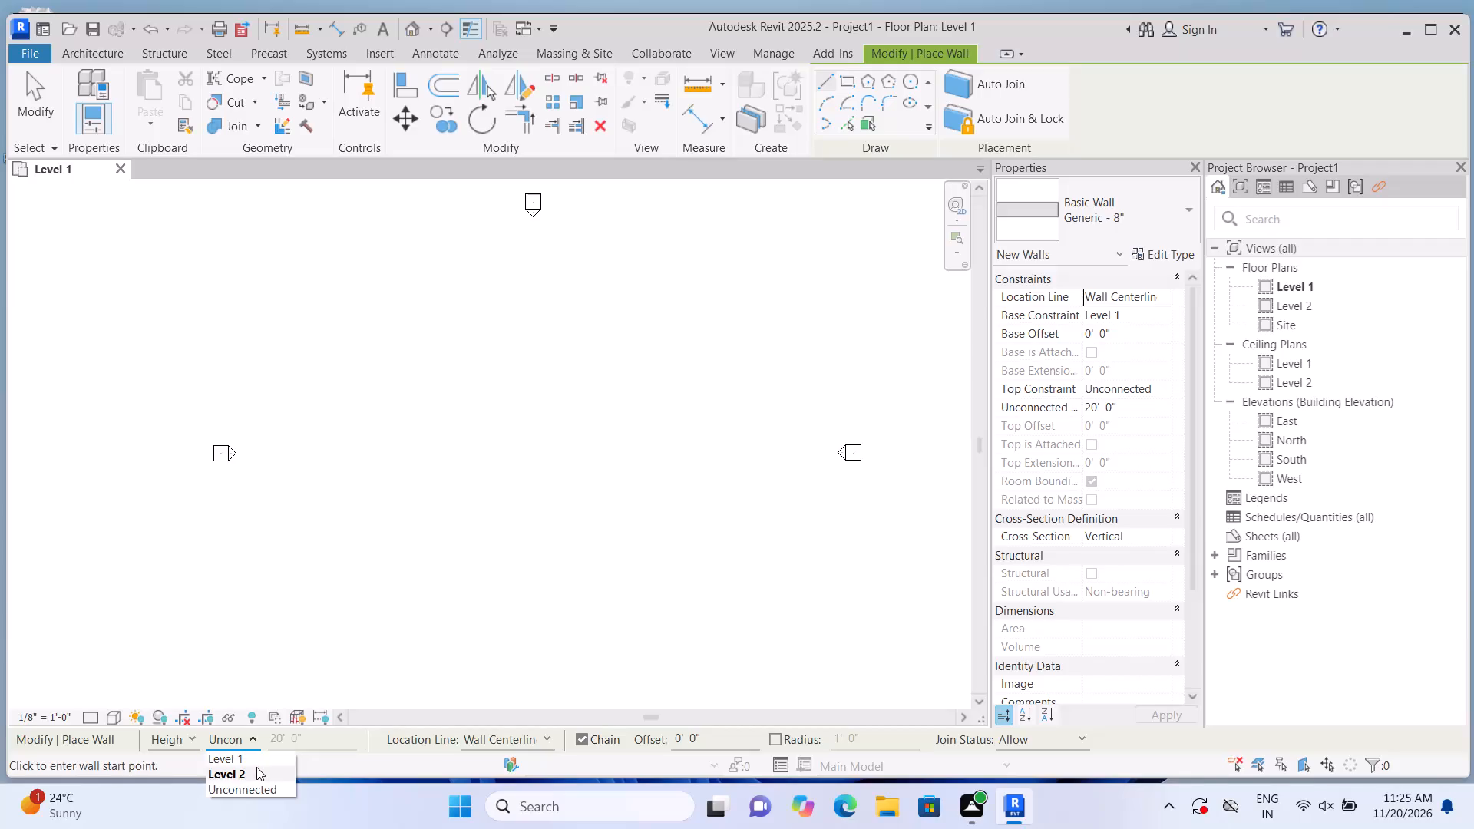
Set new walls to an Unconnected height with the location line at Finish Face: Exterior.
{"action": "left_click", "coordinate": [192, 735]}
{"action": "left_click", "coordinate": [184, 767]}
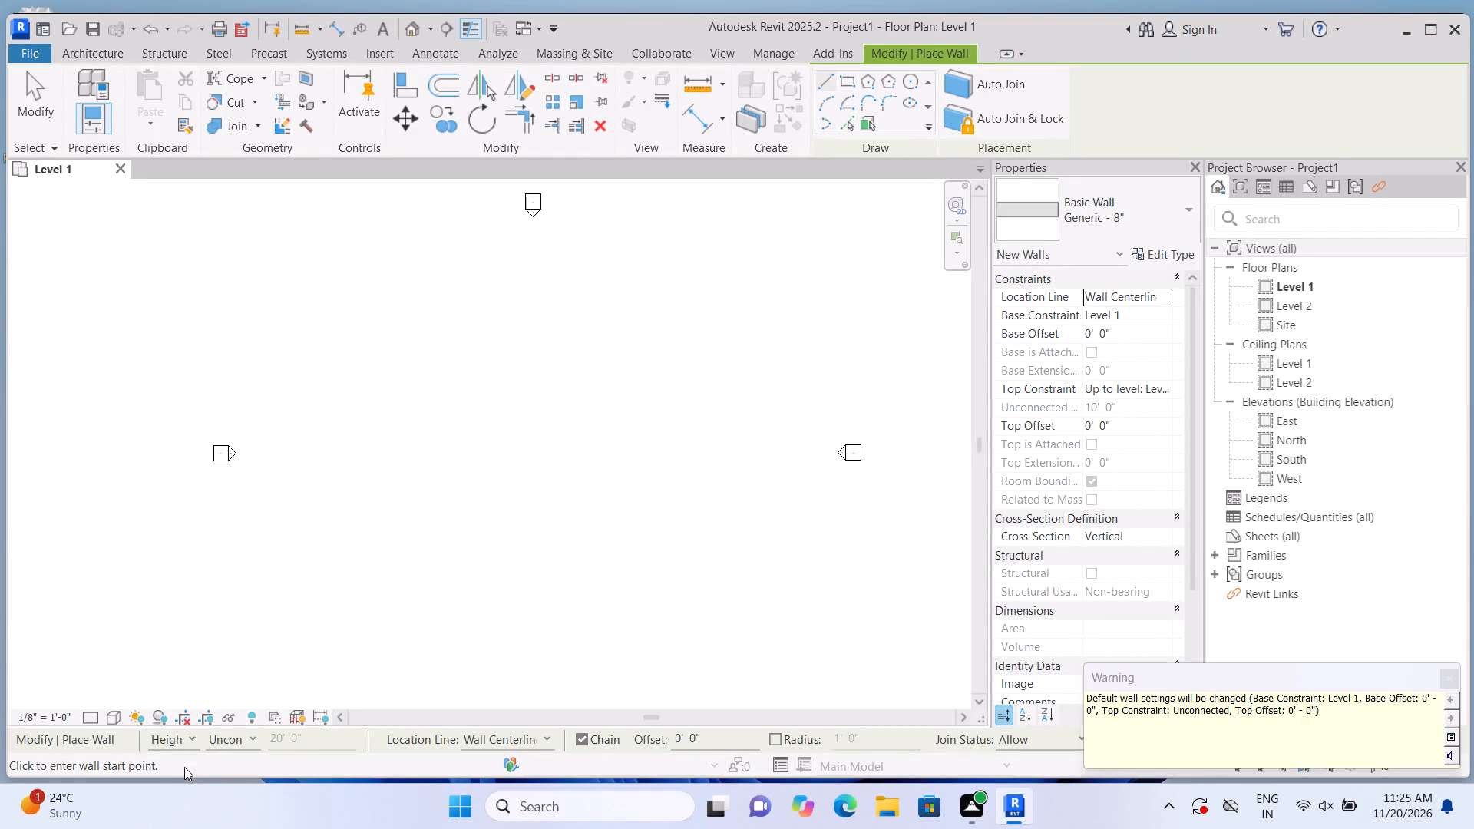
{"action": "left_click", "coordinate": [543, 737]}
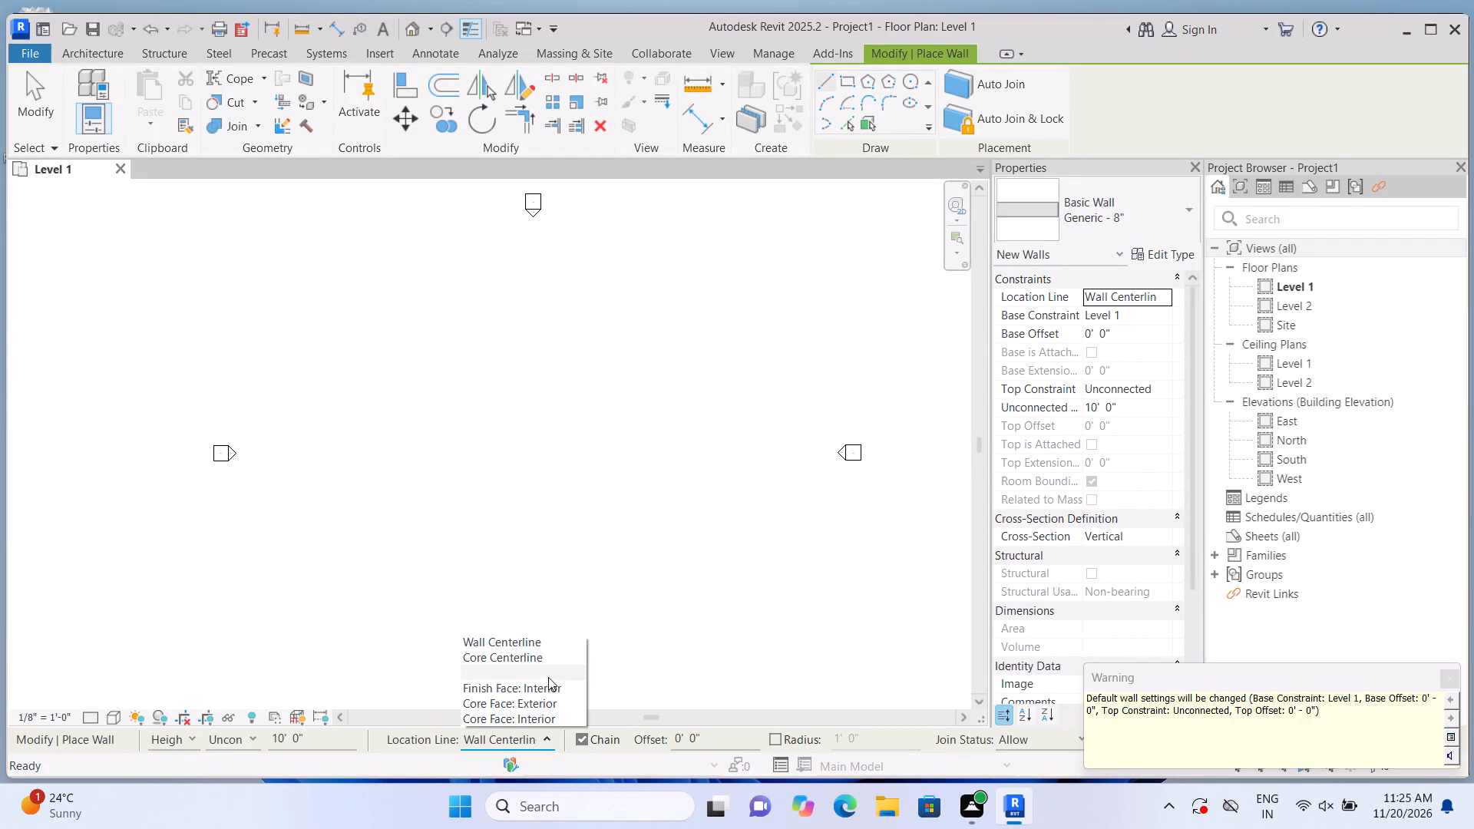
{"action": "left_click", "coordinate": [549, 672]}
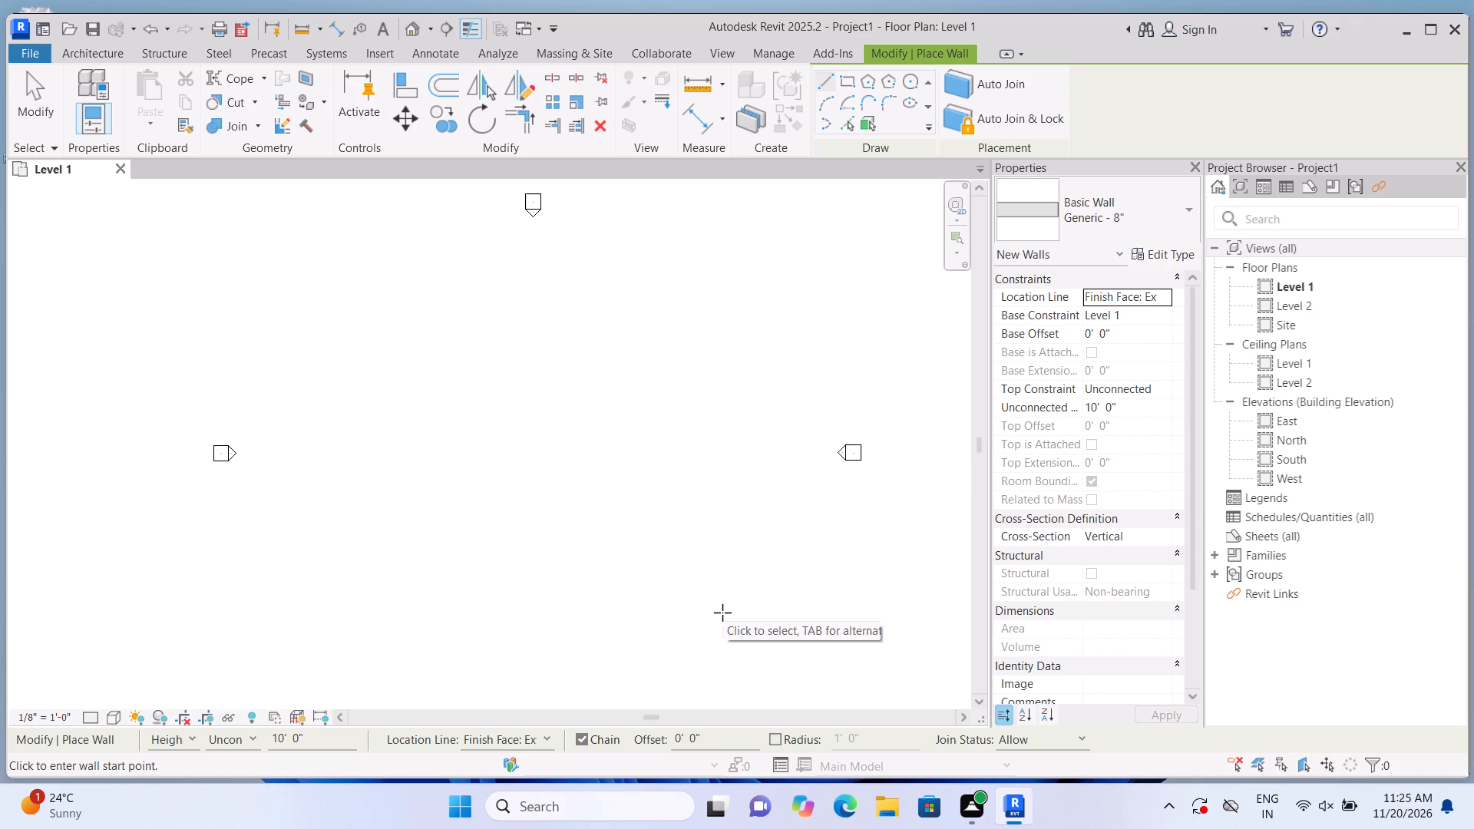
Duplicate the Generic - 8" basic wall type as a new type named 4.5".
{"action": "left_click", "coordinate": [110, 49]}
{"action": "left_click", "coordinate": [89, 78]}
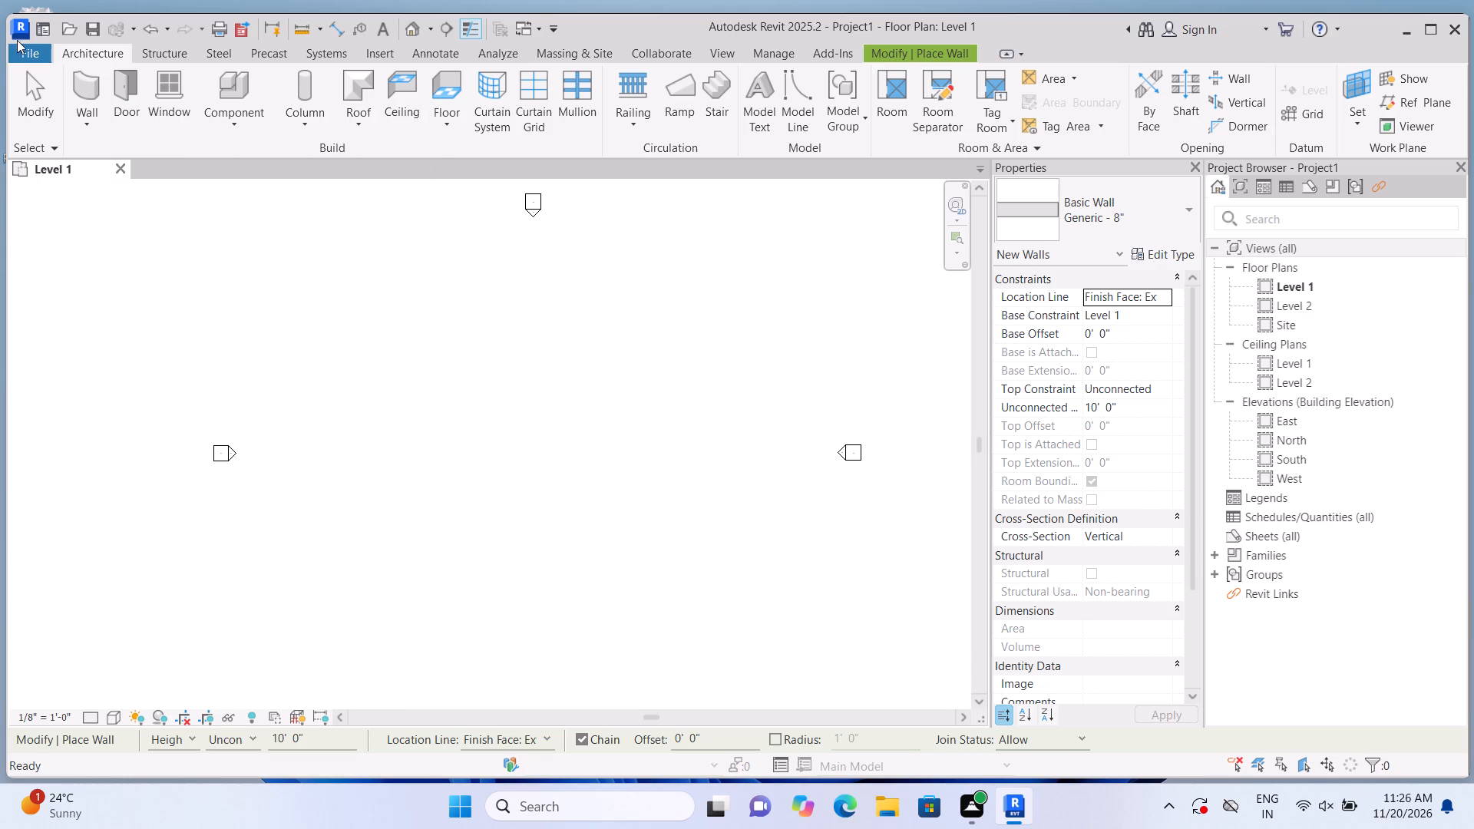
{"action": "left_click", "coordinate": [1175, 253]}
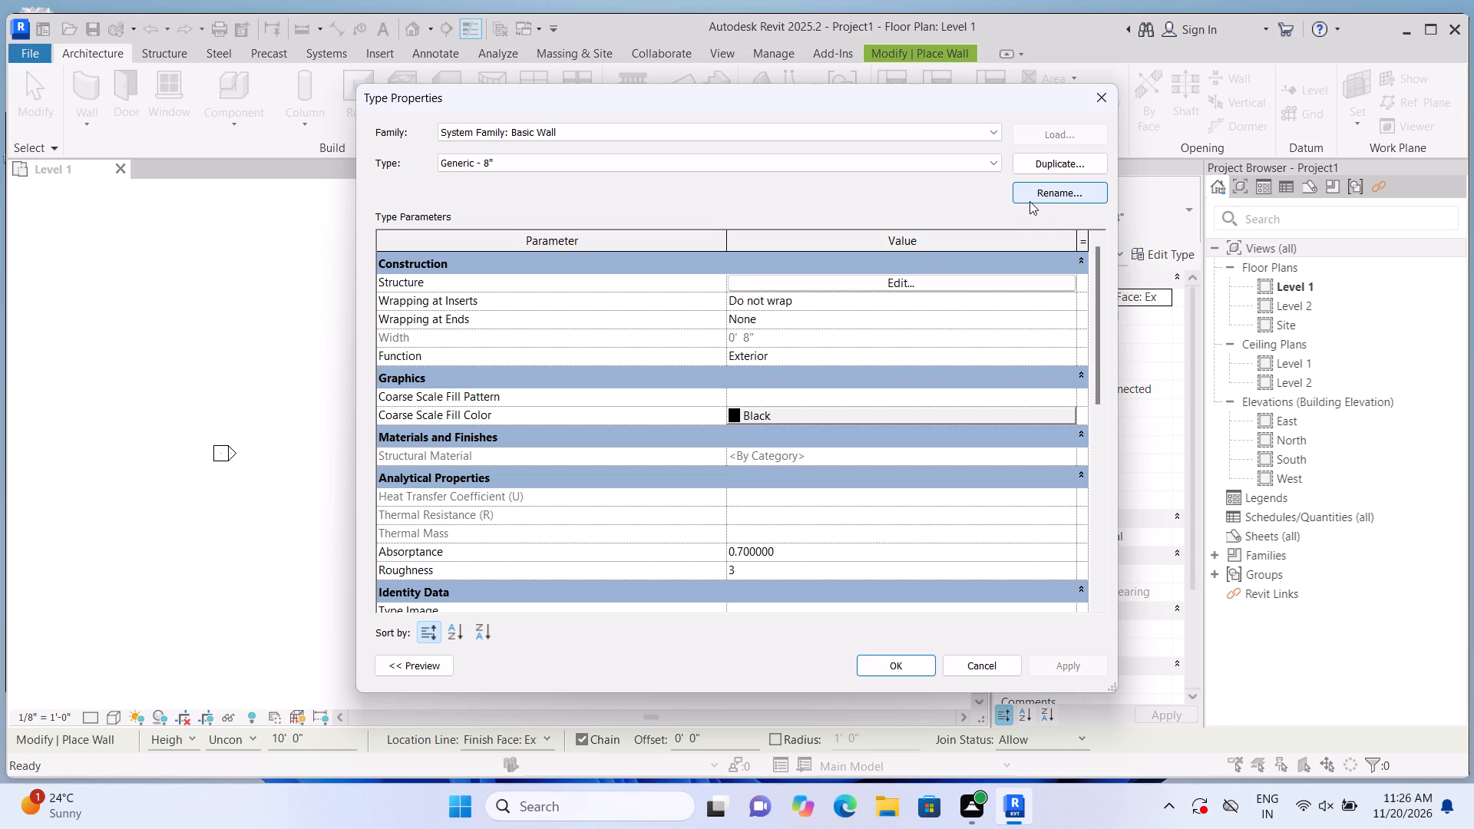
{"action": "left_click", "coordinate": [1068, 163]}
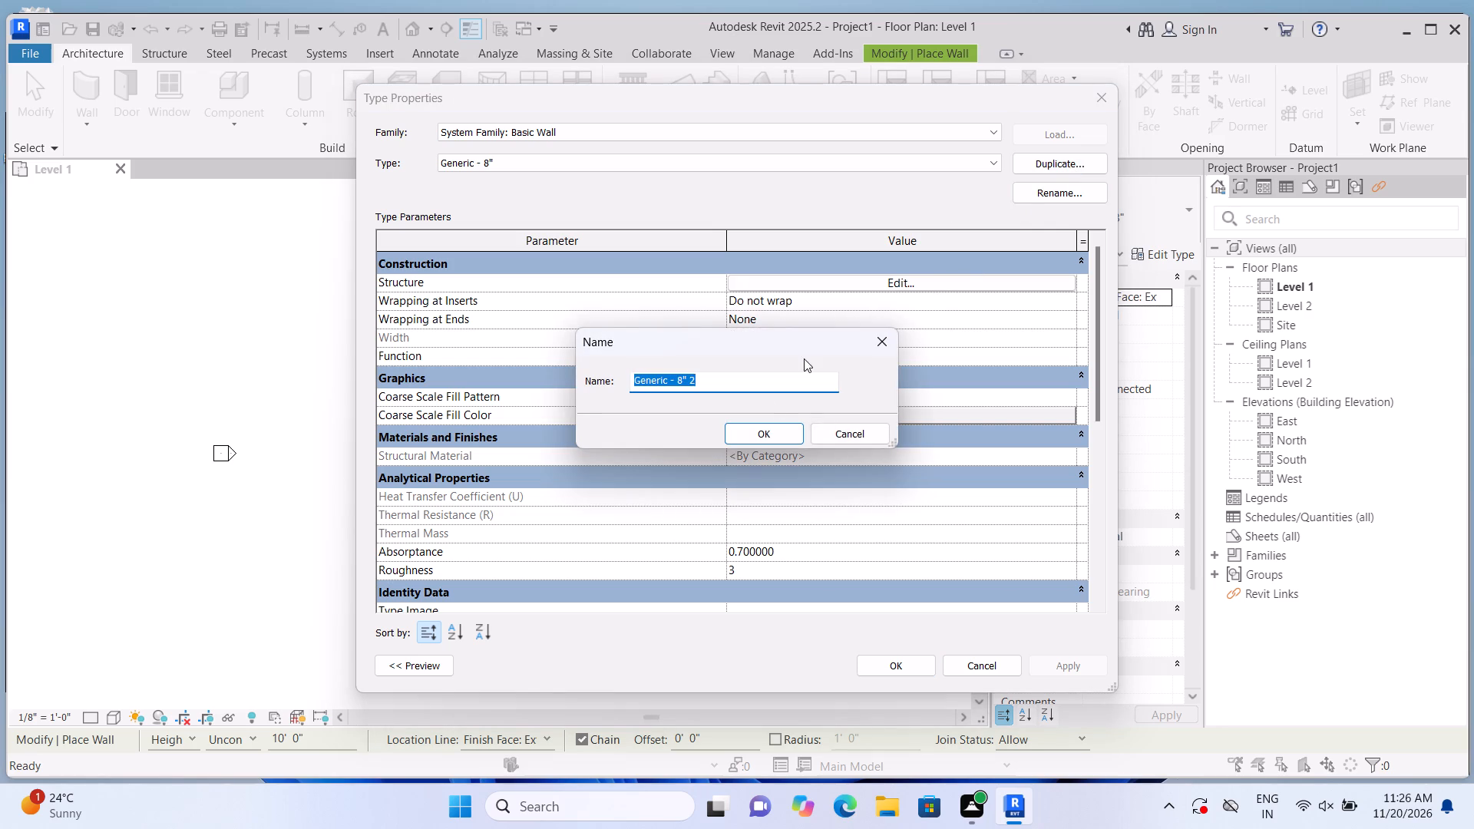
{"action": "left_click", "coordinate": [779, 386]}
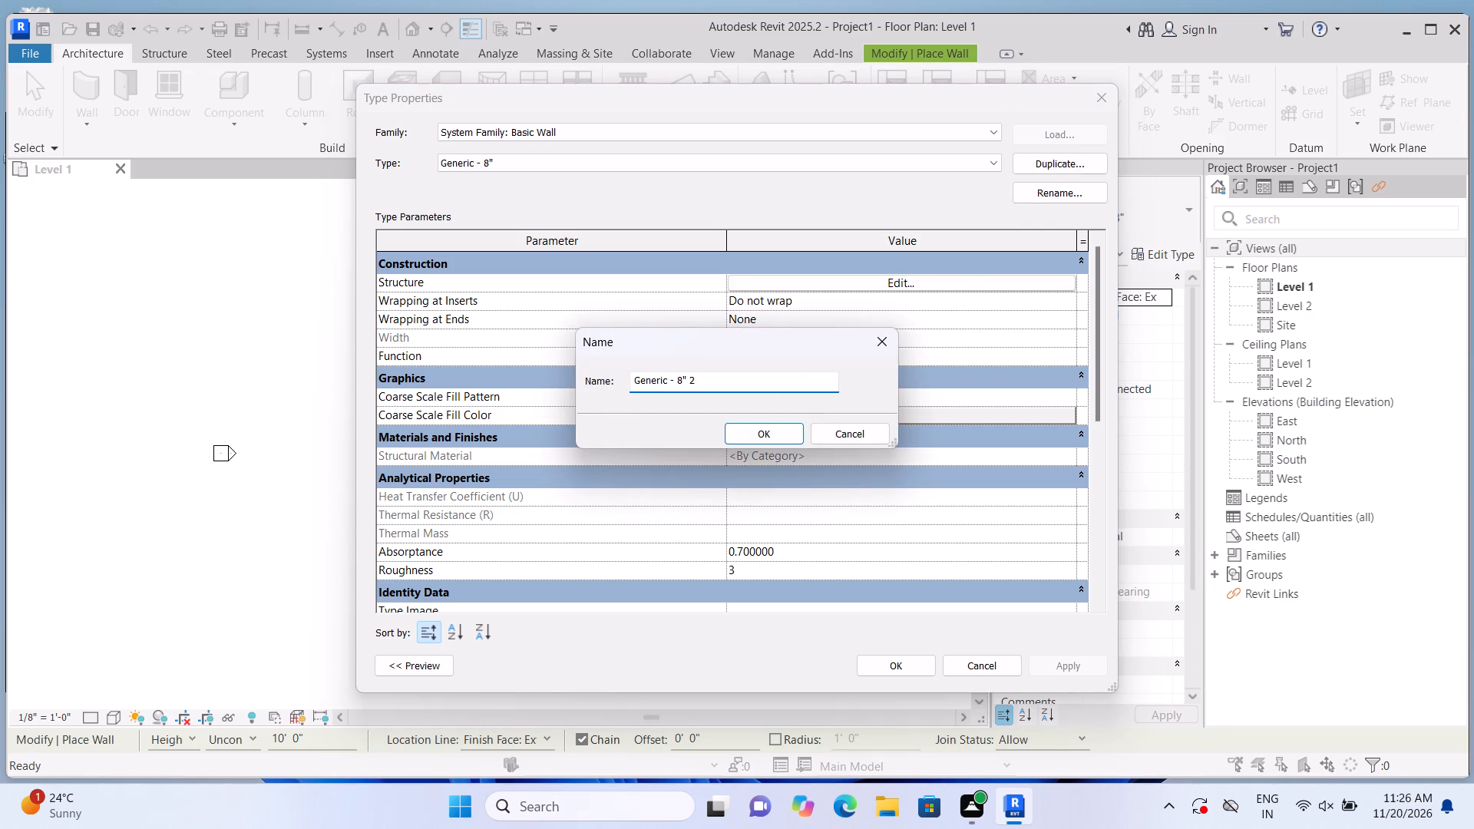
{"action": "key", "text": "BackSpace"}
{"action": "key", "text": "BackSpace"}
{"action": "key", "text": "BackSpace"}
{"action": "key", "text": "BackSpace"}
{"action": "key", "text": "BackSpace"}
{"action": "key", "text": "BackSpace"}
{"action": "key", "text": "BackSpace"}
{"action": "key", "text": "BackSpace"}
{"action": "key", "text": "BackSpace"}
{"action": "key", "text": "BackSpace"}
{"action": "key", "text": "BackSpace"}
{"action": "key", "text": "BackSpace"}
{"action": "key", "text": "BackSpace"}
{"action": "key", "text": "BackSpace"}
{"action": "key", "text": "BackSpace"}
{"action": "key", "text": "BackSpace"}
{"action": "key", "text": "BackSpace"}
{"action": "key", "text": "BackSpace"}
{"action": "key", "text": "BackSpace"}
{"action": "key", "text": "BackSpace"}
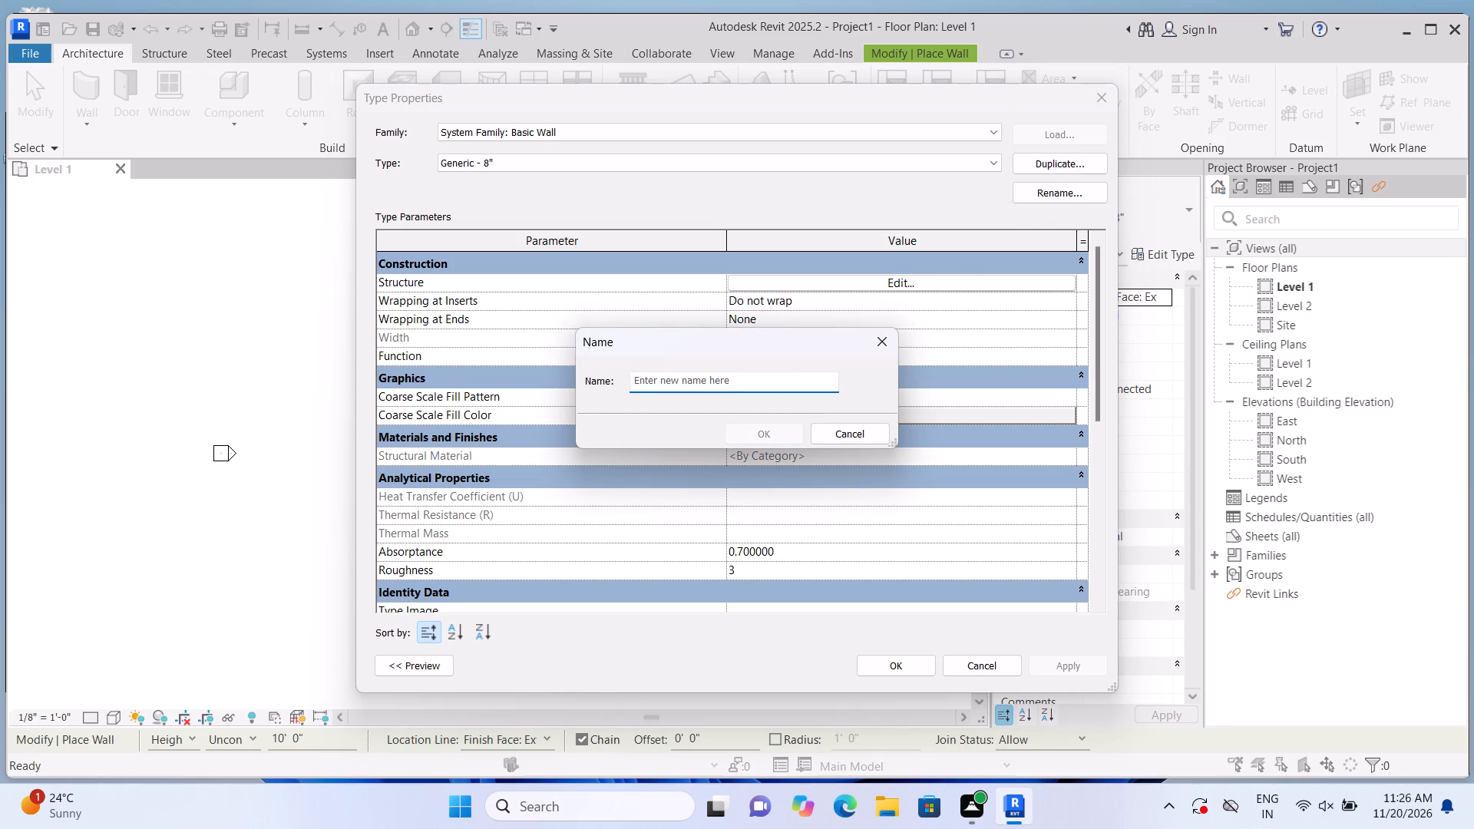
{"action": "type", "text": "4.5"}
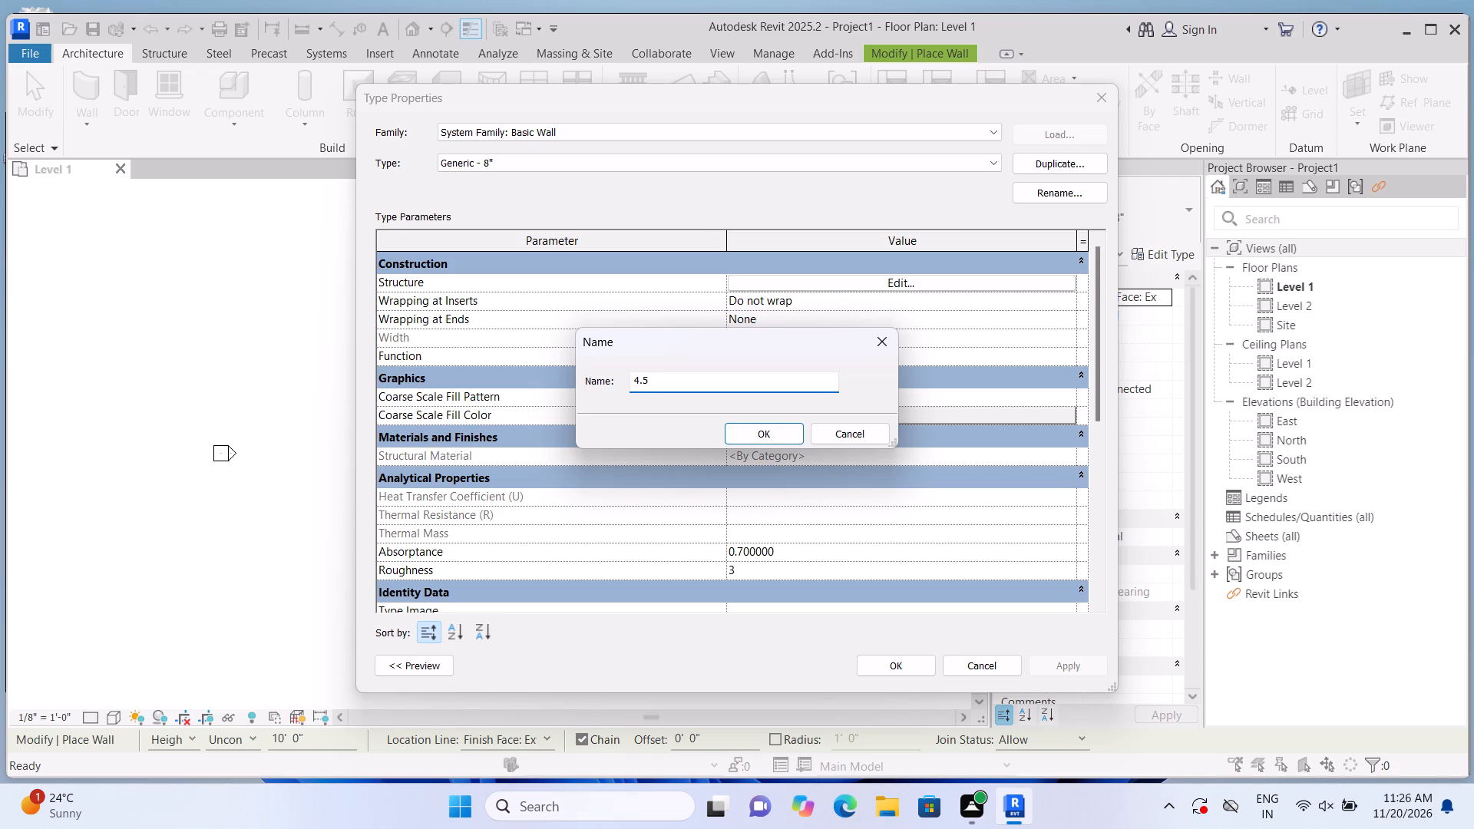
{"action": "key", "text": "shift+quotedbl"}
{"action": "left_click", "coordinate": [765, 441]}
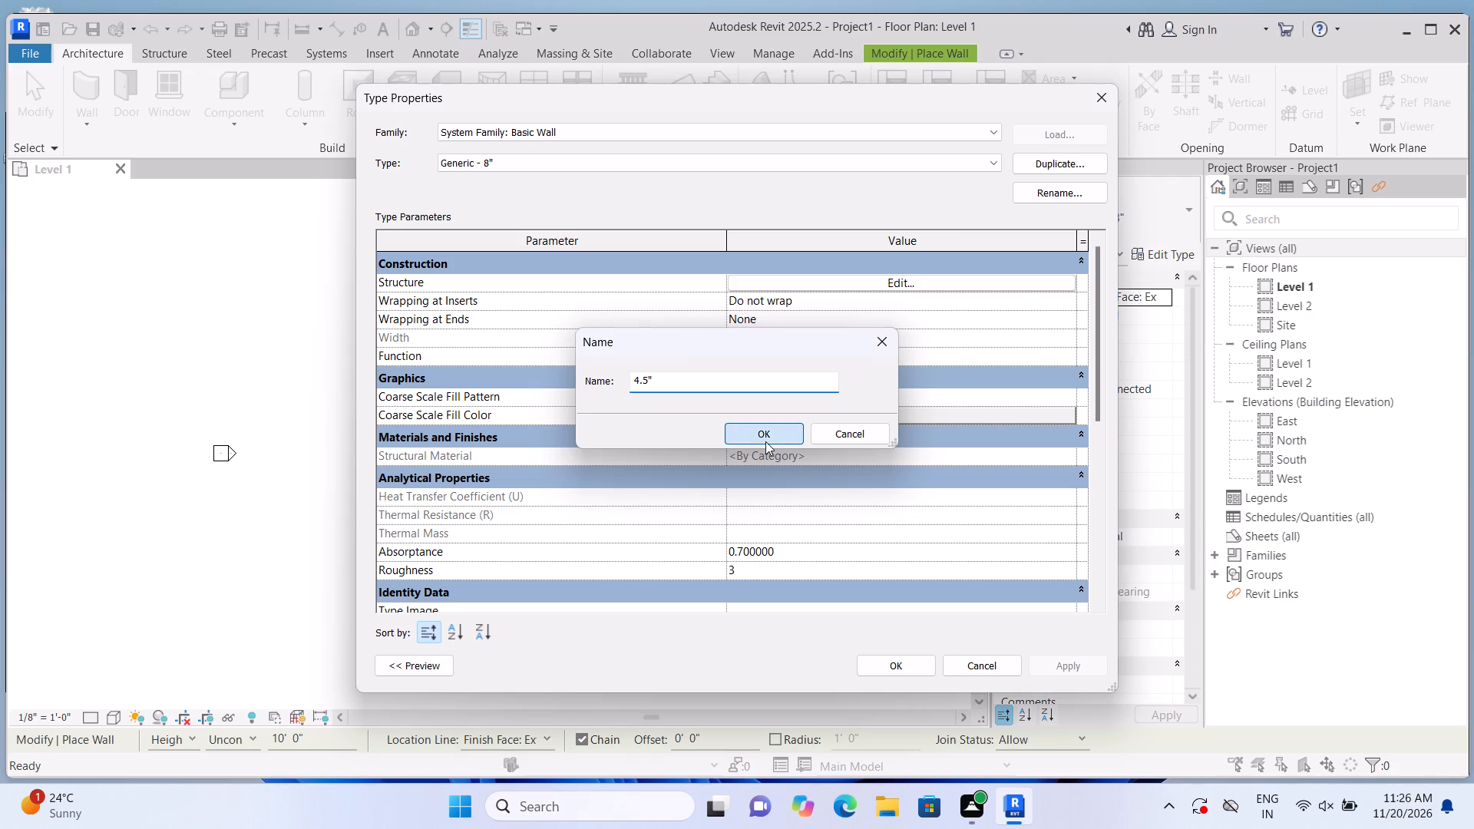
Set the structure layer thickness of the 4.5" wall type to 4.5" and apply the type changes.
{"action": "left_click", "coordinate": [907, 282]}
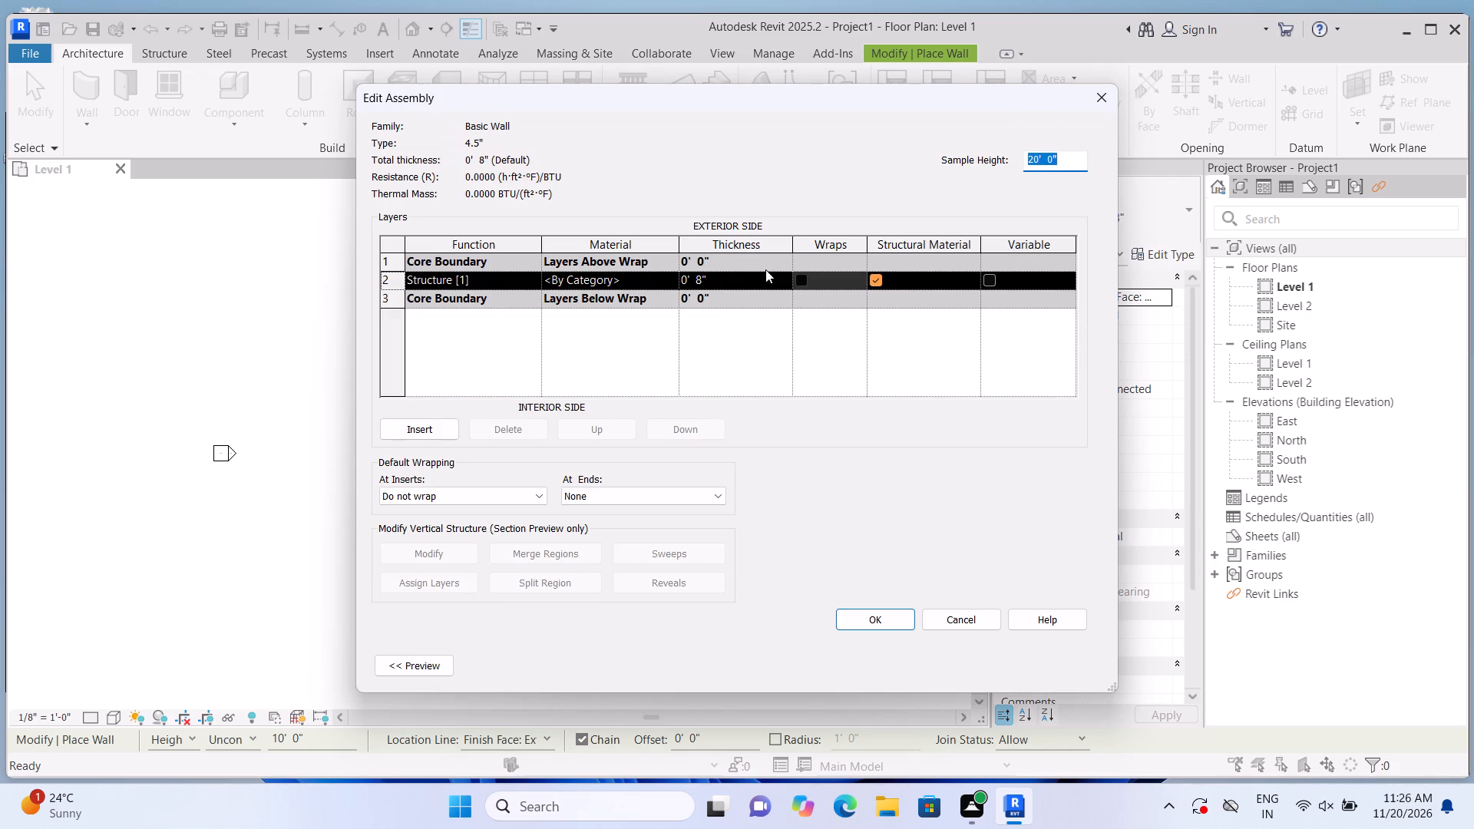
{"action": "left_click", "coordinate": [762, 278]}
{"action": "key", "text": "BackSpace"}
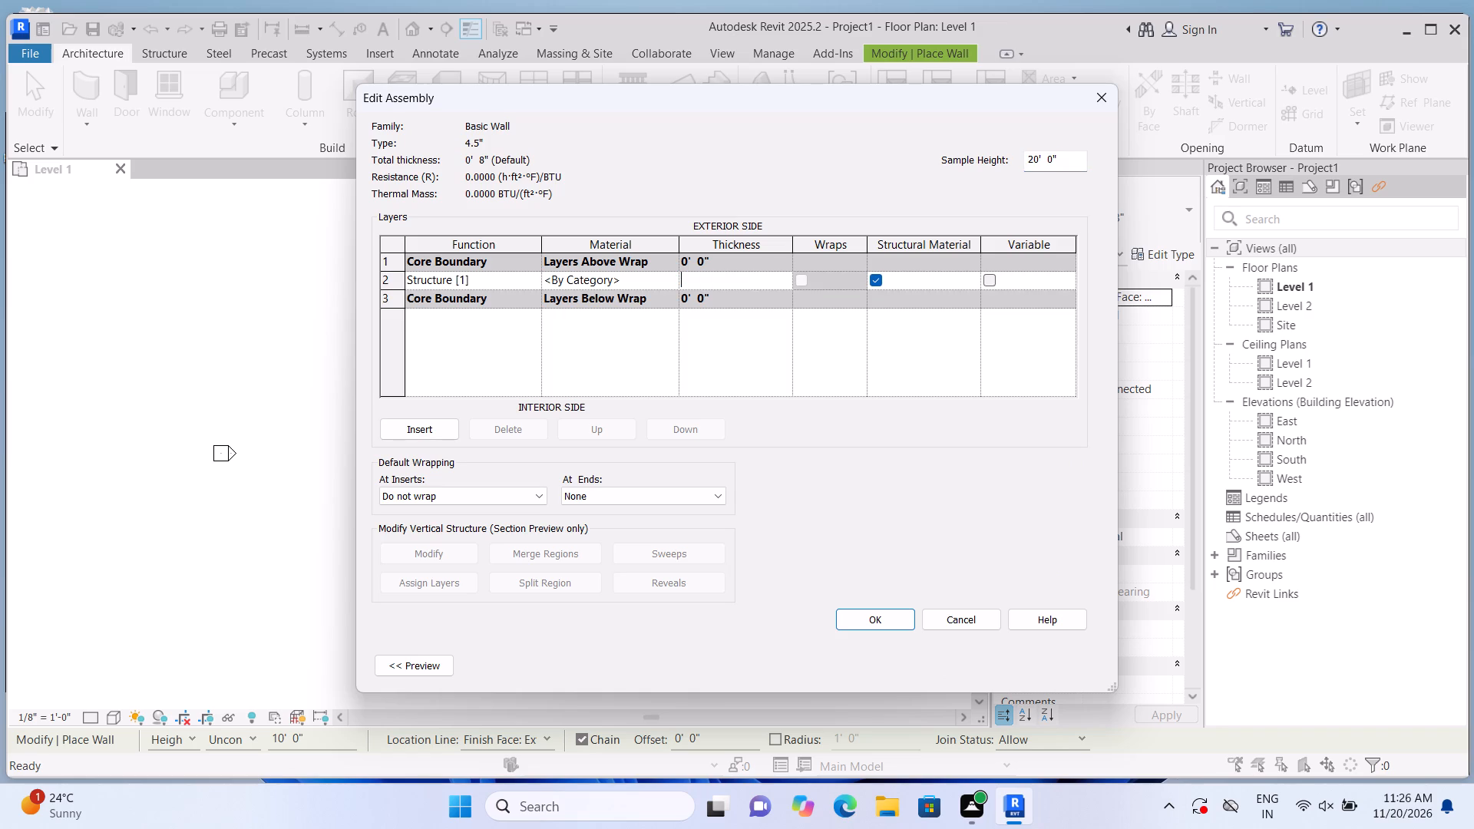
{"action": "type", "text": "4.5"}
{"action": "key", "text": "shift+quotedbl"}
{"action": "key", "text": "Return"}
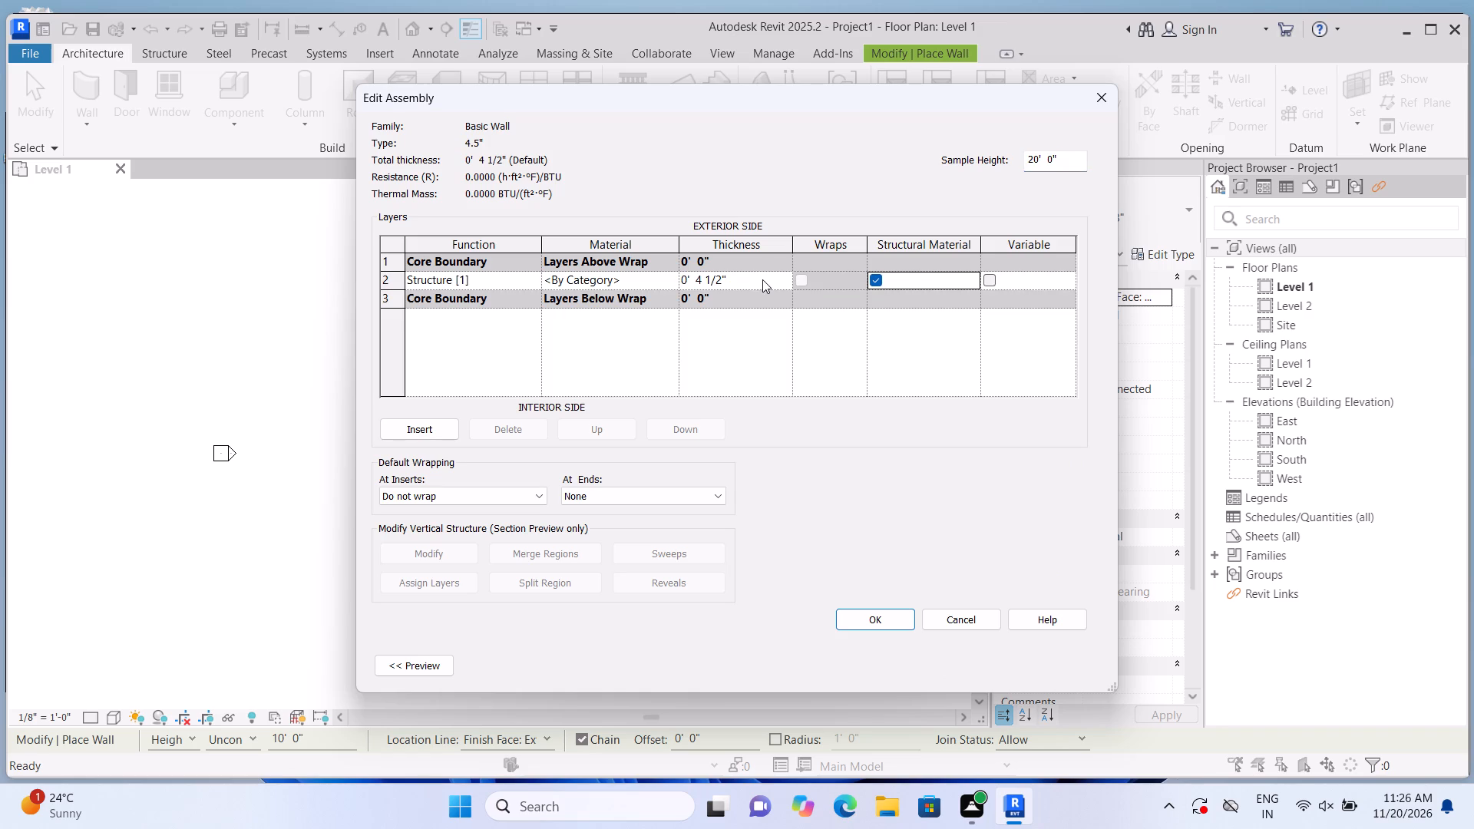
{"action": "left_click", "coordinate": [870, 623]}
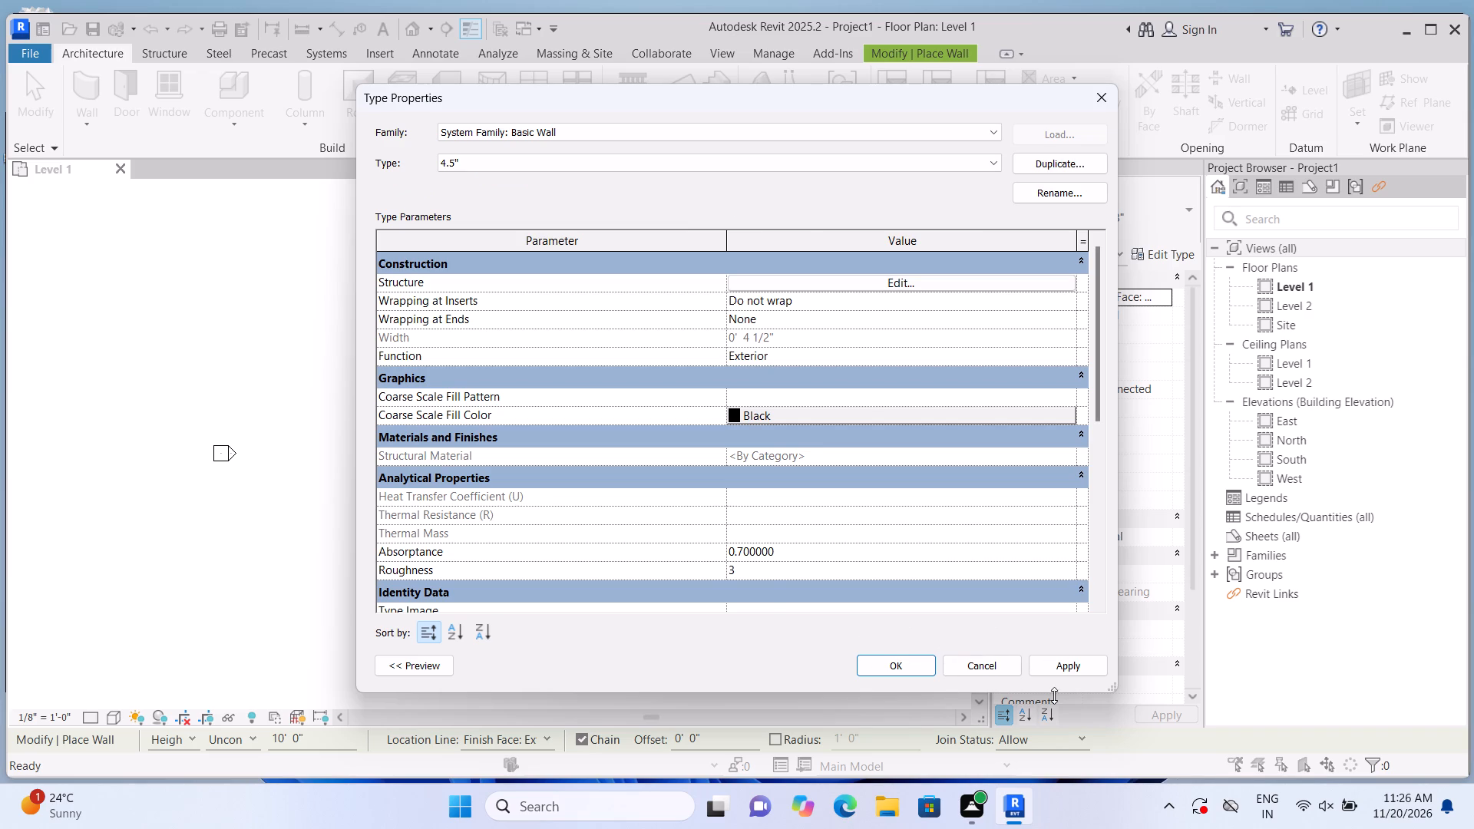
{"action": "left_click", "coordinate": [1079, 670]}
{"action": "left_click", "coordinate": [887, 662]}
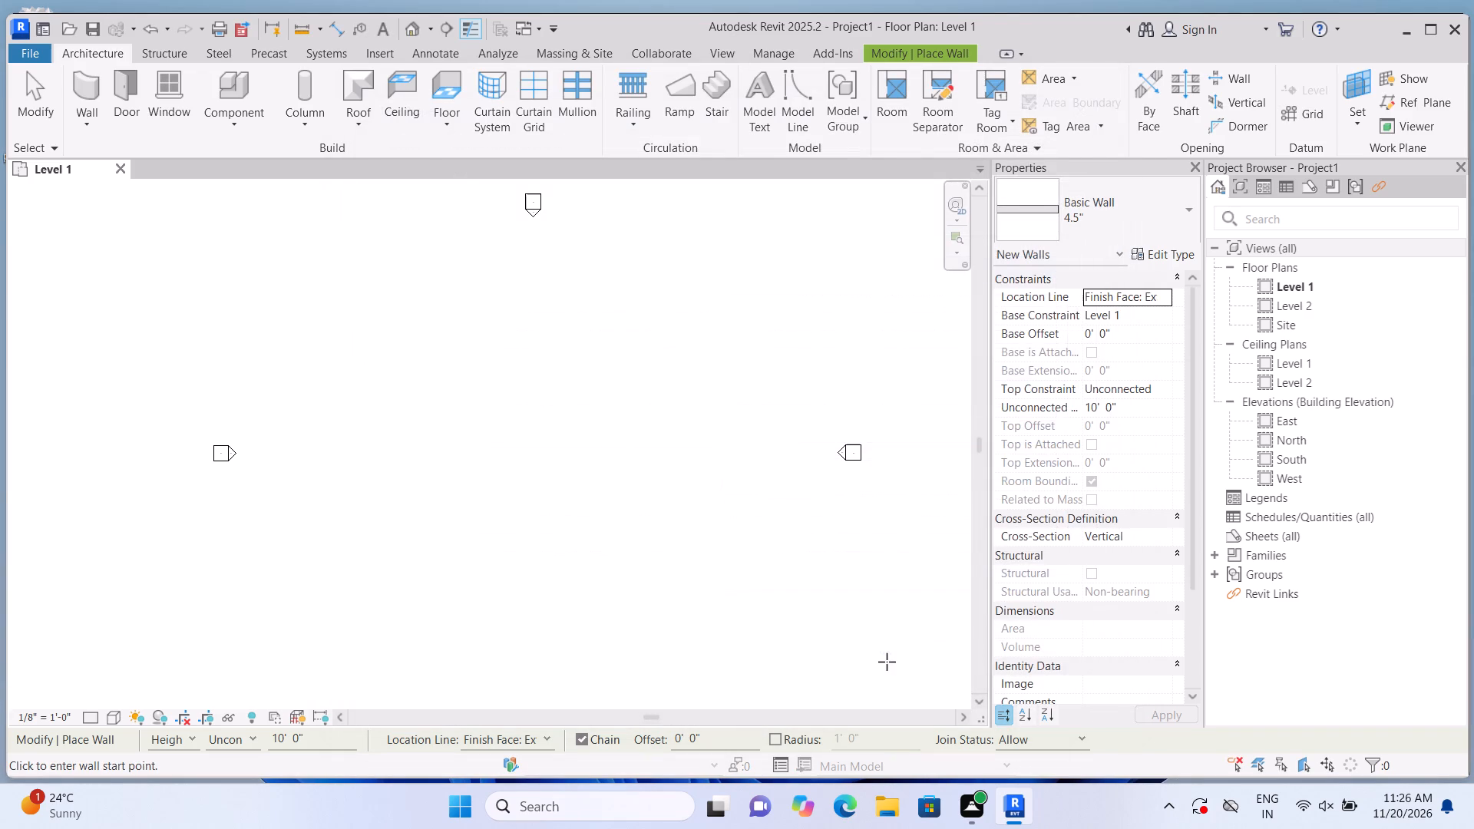
Duplicate the 4.5" wall type as a new type named 9".
{"action": "left_click", "coordinate": [84, 88]}
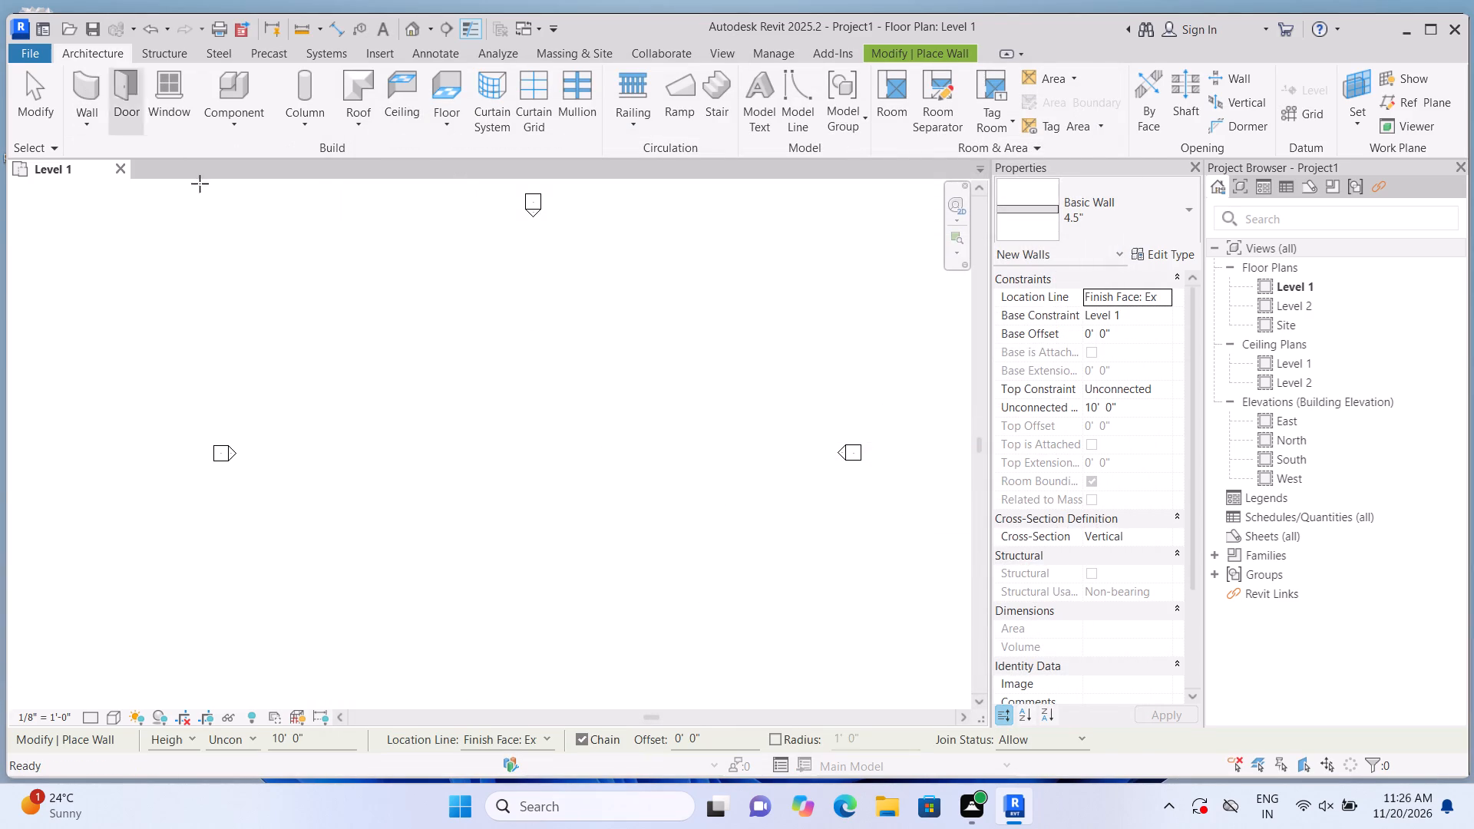
{"action": "left_click", "coordinate": [1172, 257]}
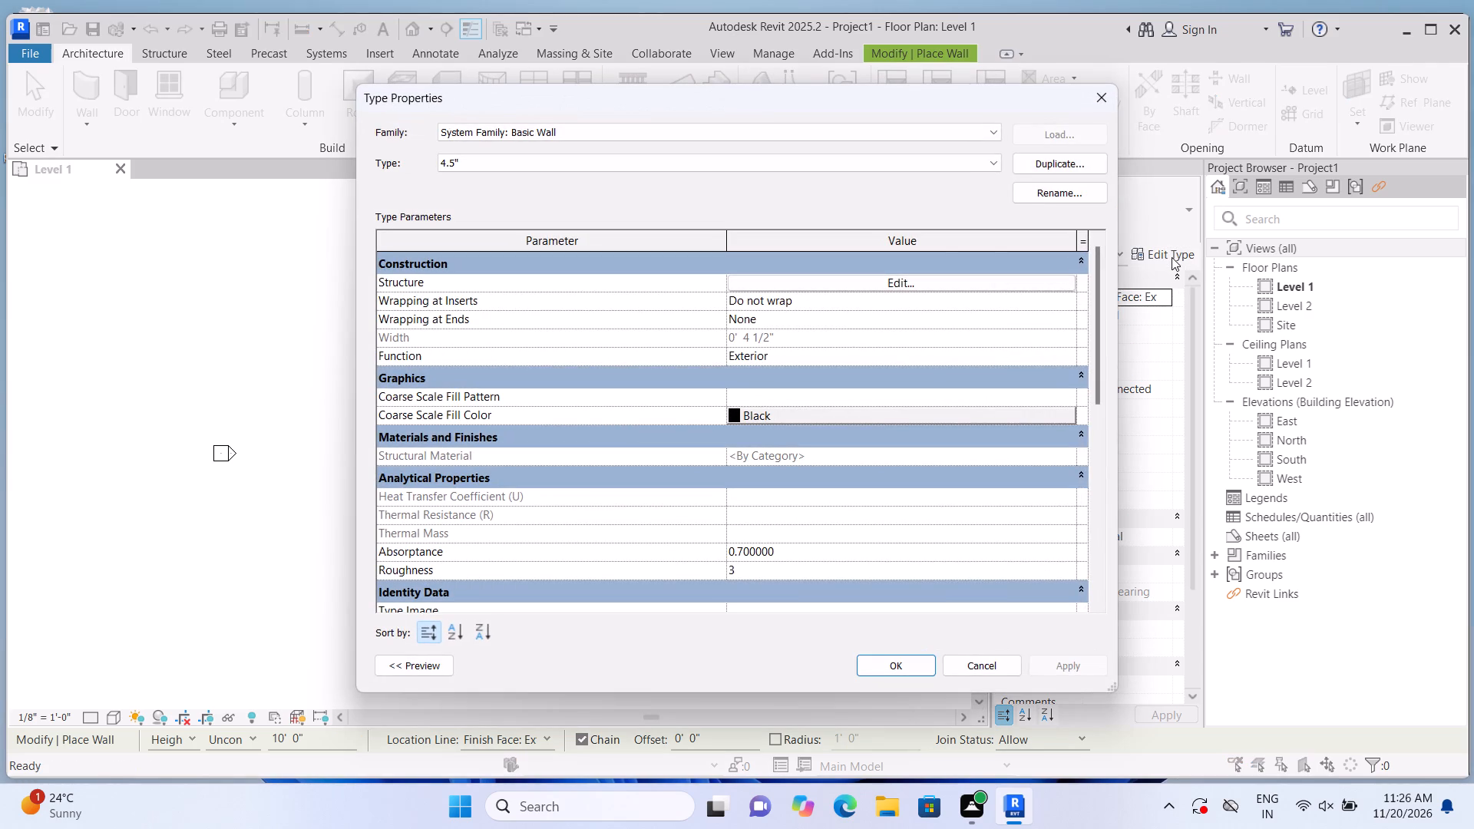
{"action": "left_click", "coordinate": [1033, 167]}
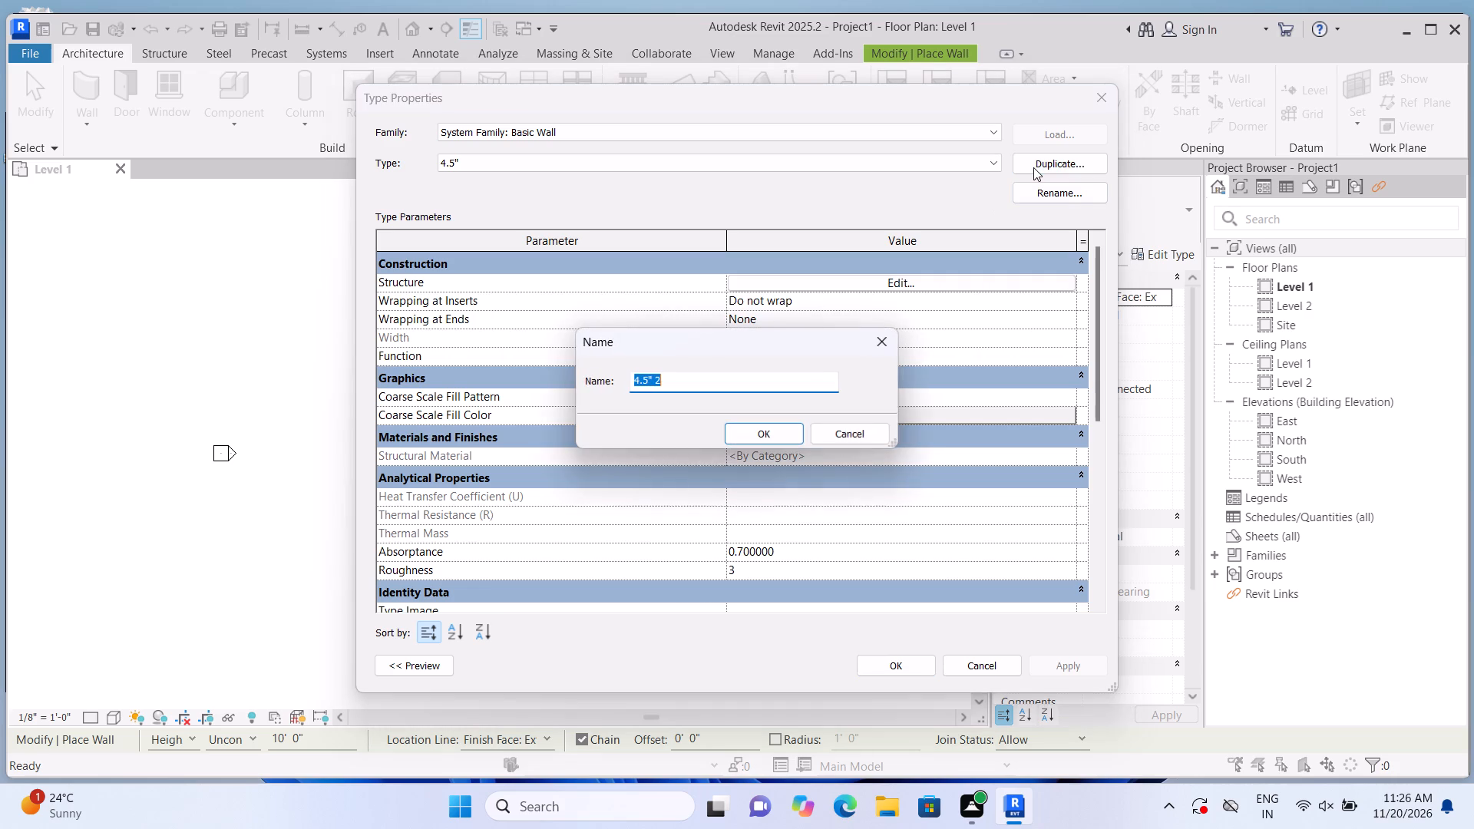
{"action": "left_click", "coordinate": [727, 379]}
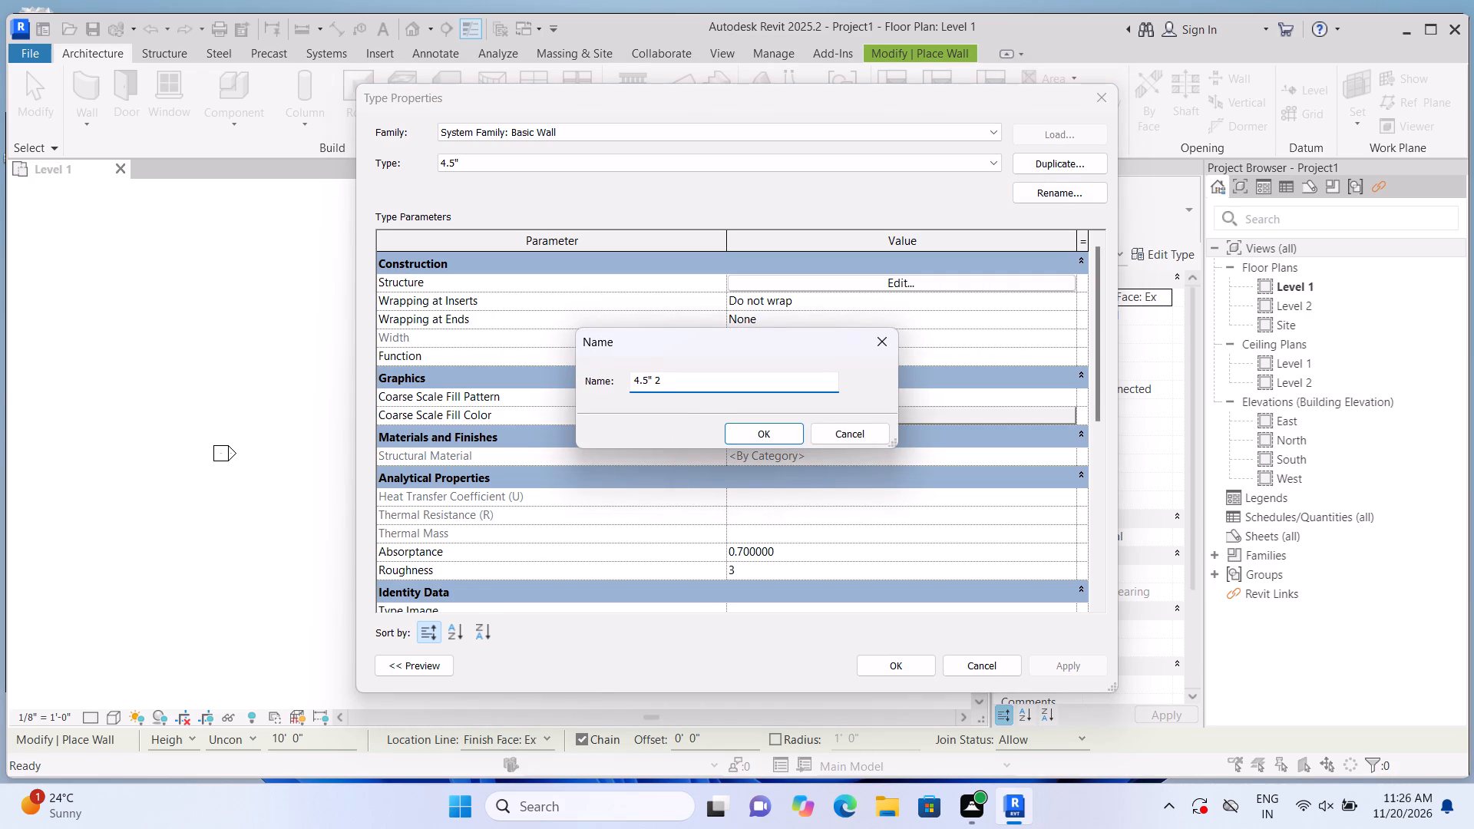
{"action": "key", "text": "BackSpace"}
{"action": "key", "text": "BackSpace"}
{"action": "key", "text": "BackSpace"}
{"action": "key", "text": "BackSpace"}
{"action": "key", "text": "BackSpace"}
{"action": "key", "text": "BackSpace"}
{"action": "key", "text": "BackSpace"}
{"action": "key", "text": "BackSpace"}
{"action": "key", "text": "BackSpace"}
{"action": "key", "text": "BackSpace"}
{"action": "key", "text": "BackSpace"}
{"action": "key", "text": "BackSpace"}
{"action": "key", "text": "BackSpace"}
{"action": "key", "text": "BackSpace"}
{"action": "key", "text": "BackSpace"}
{"action": "type", "text": "9\""}
{"action": "key", "text": "Return"}
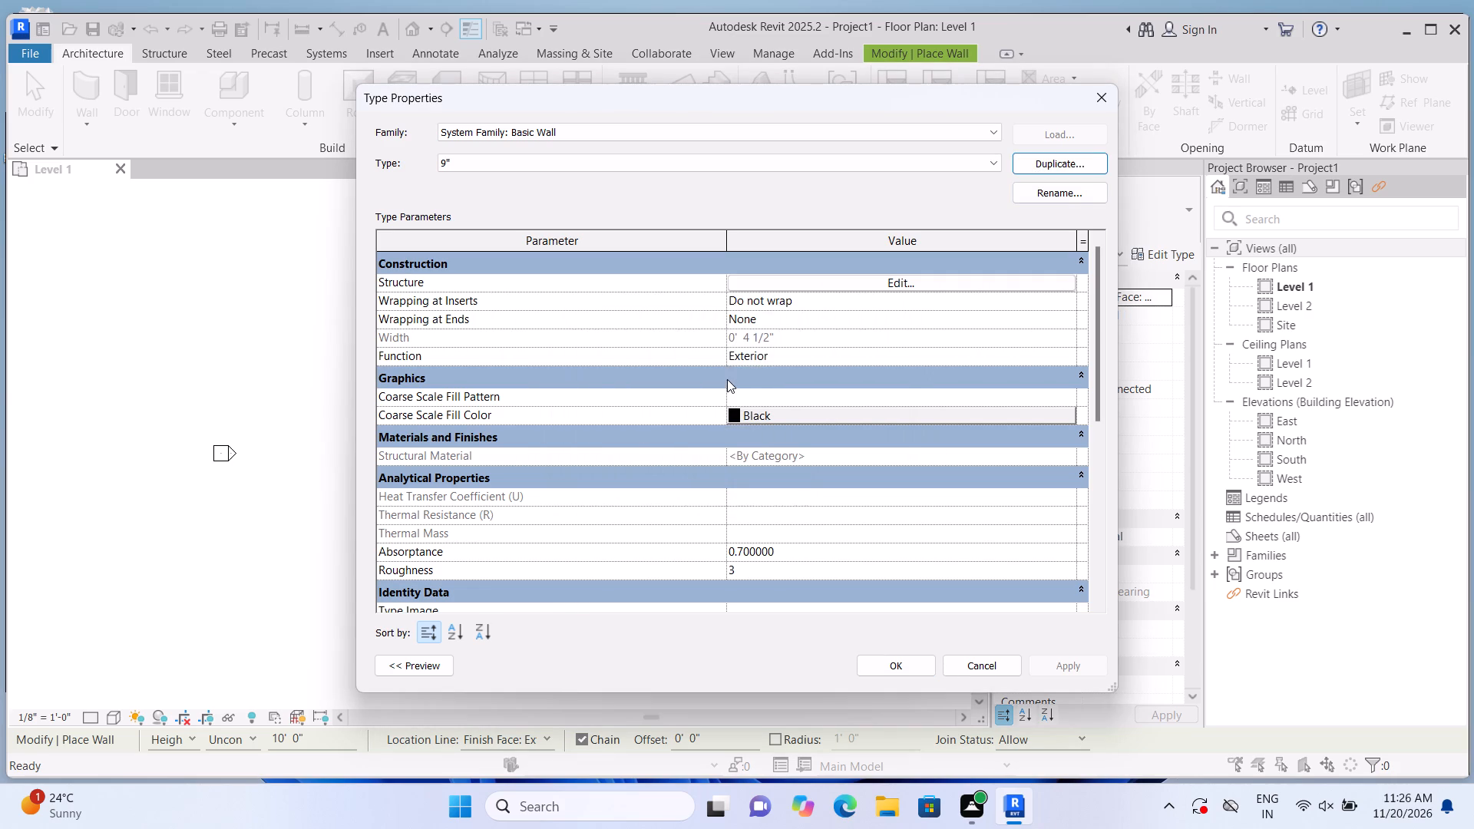
Set the structure layer thickness of the 9" wall type to 9" and apply the type changes.
{"action": "left_click", "coordinate": [907, 282]}
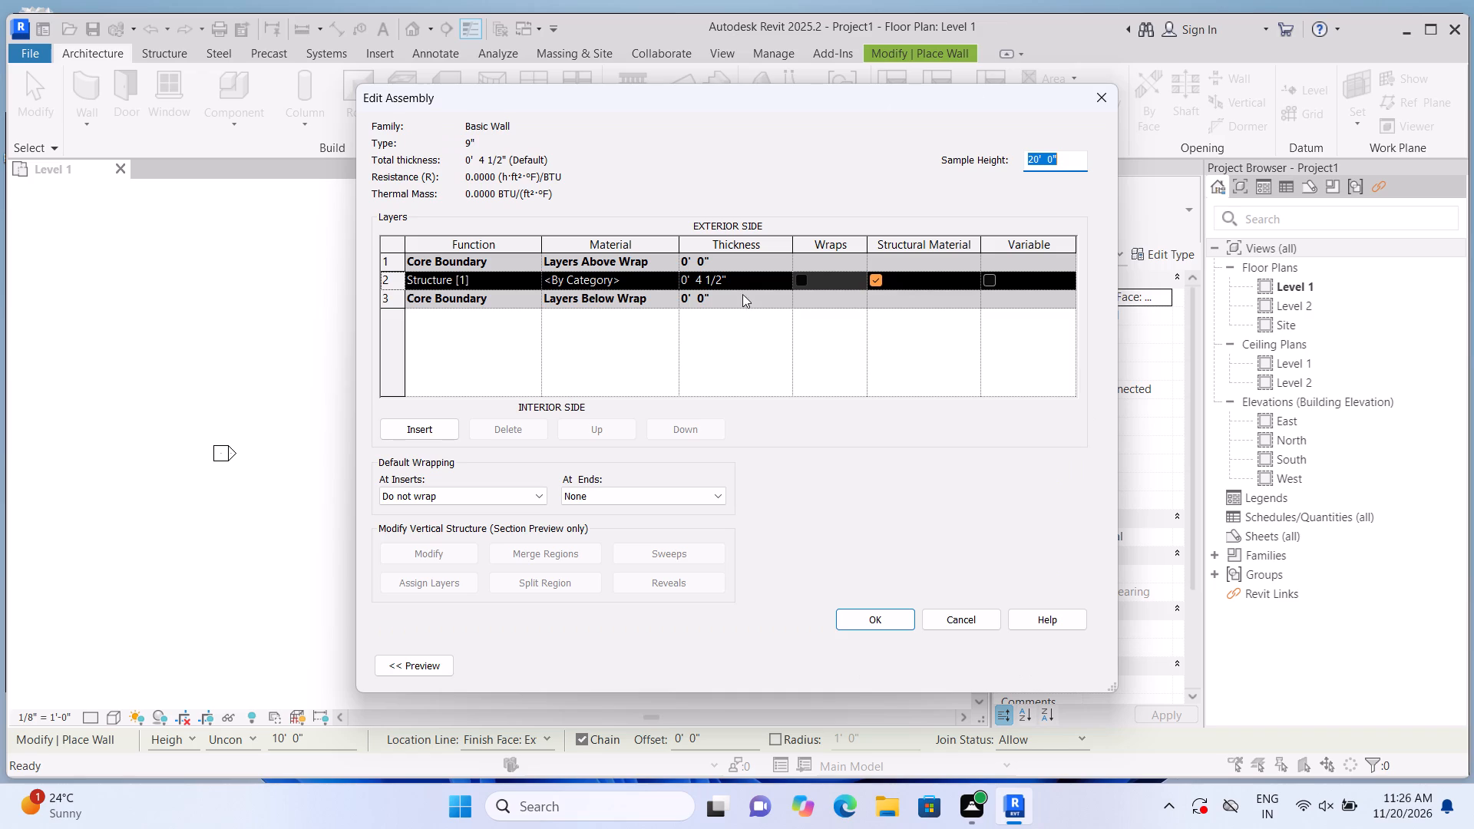
{"action": "left_click", "coordinate": [743, 283]}
{"action": "key", "text": "BackSpace"}
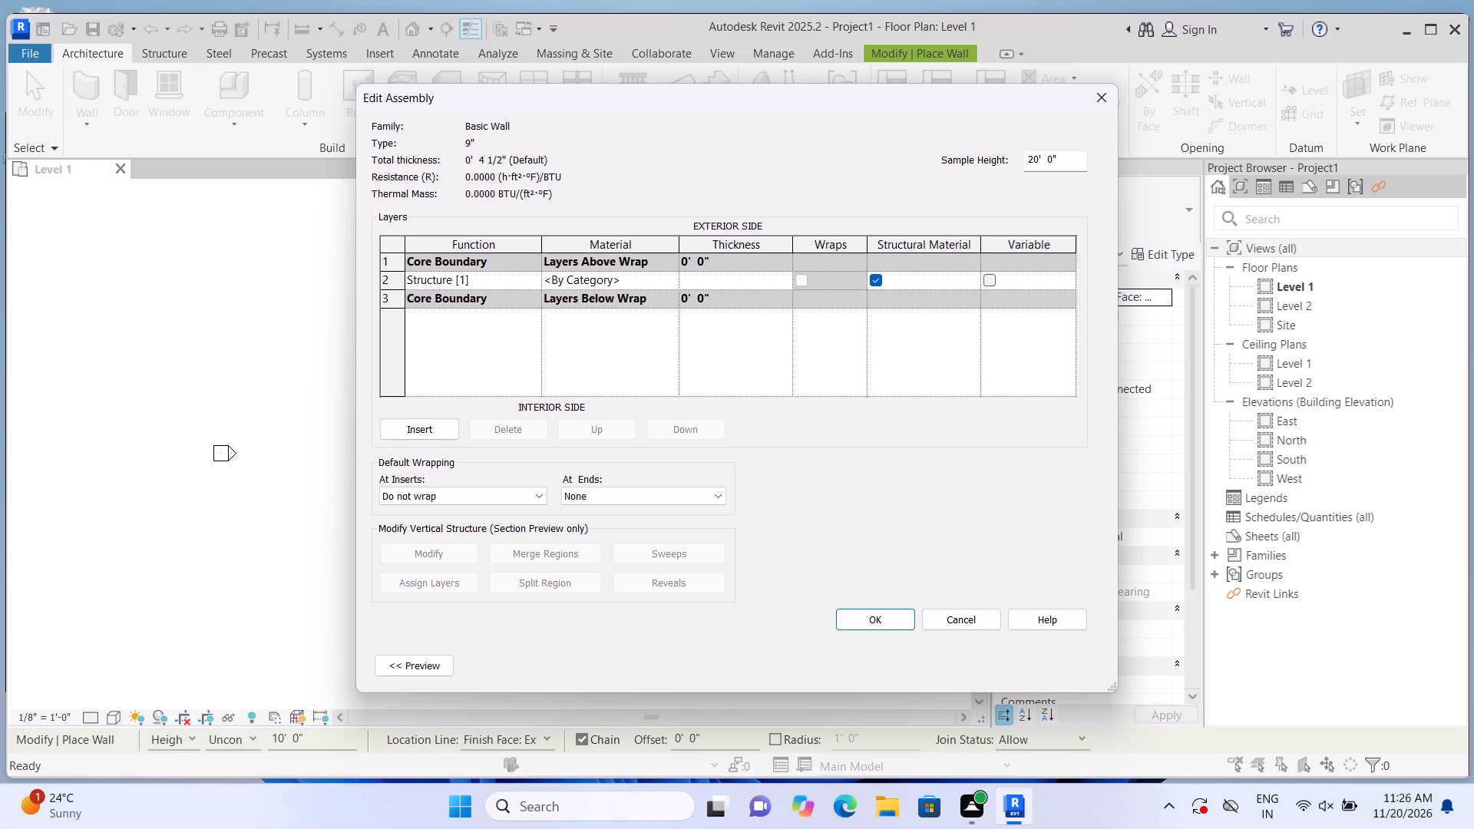
{"action": "type", "text": "9\""}
{"action": "key", "text": "Return"}
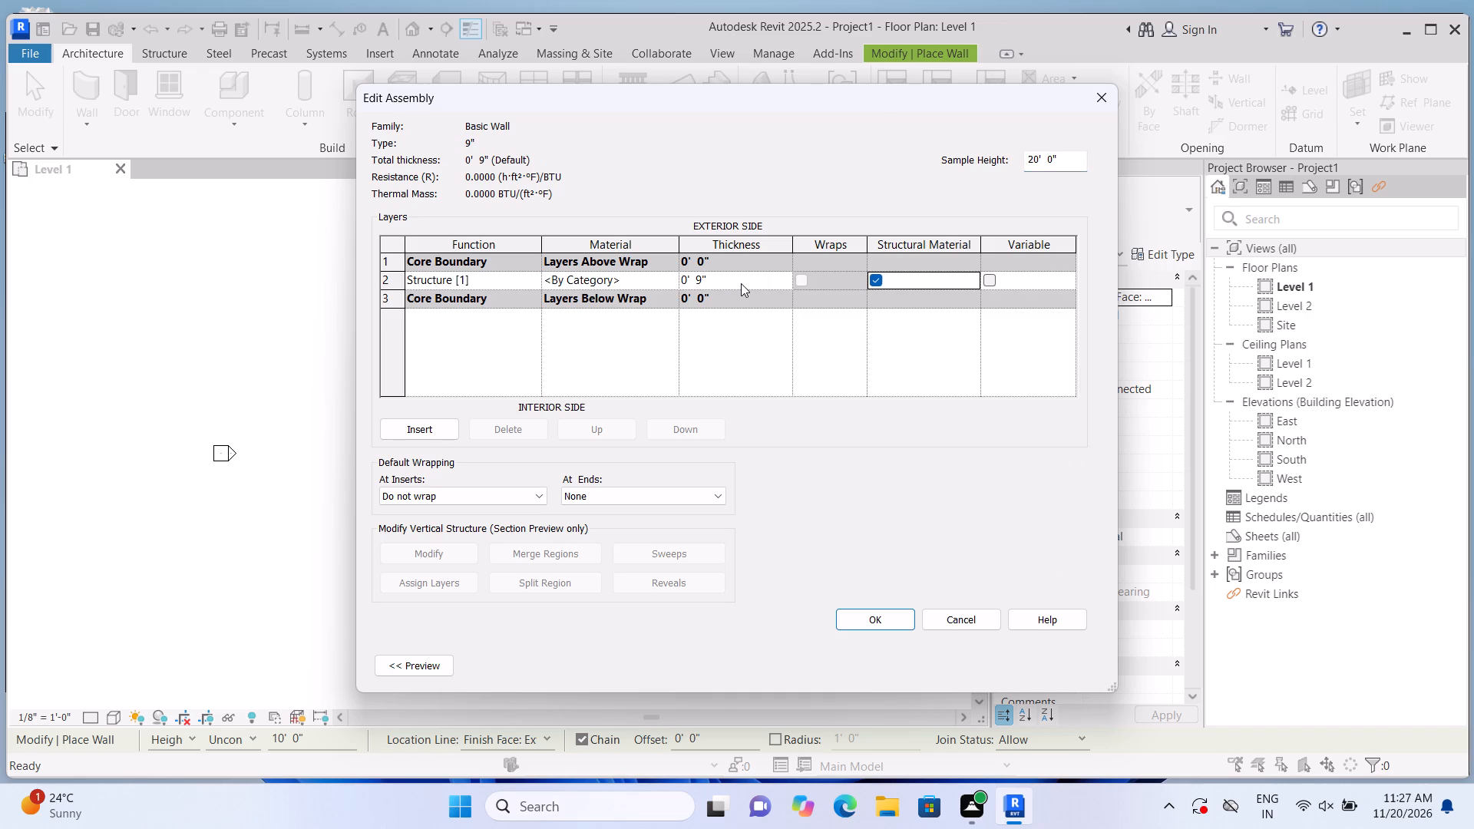
{"action": "double_click", "coordinate": [897, 624]}
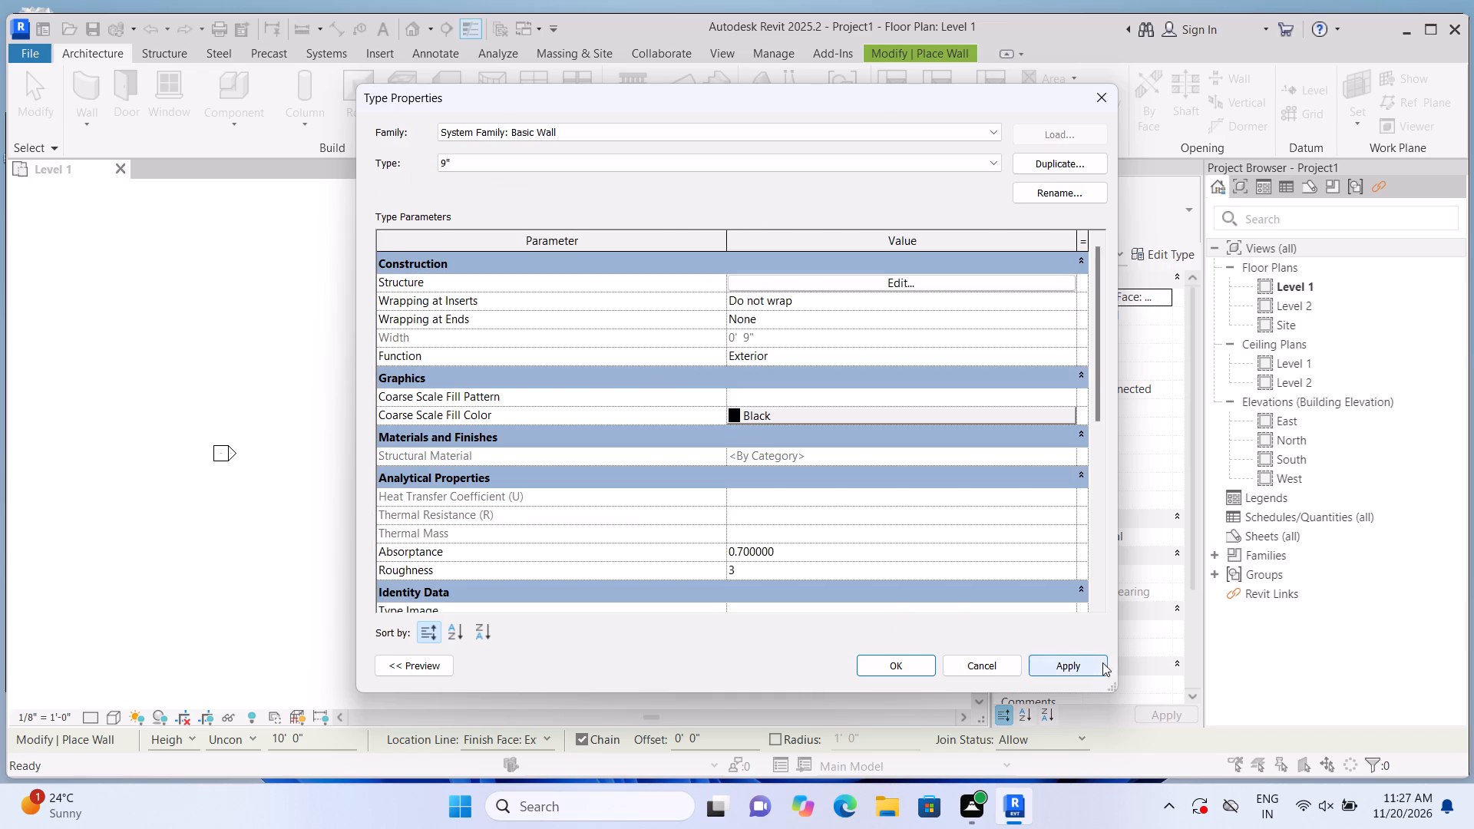
{"action": "left_click", "coordinate": [1102, 662]}
{"action": "left_click", "coordinate": [908, 662]}
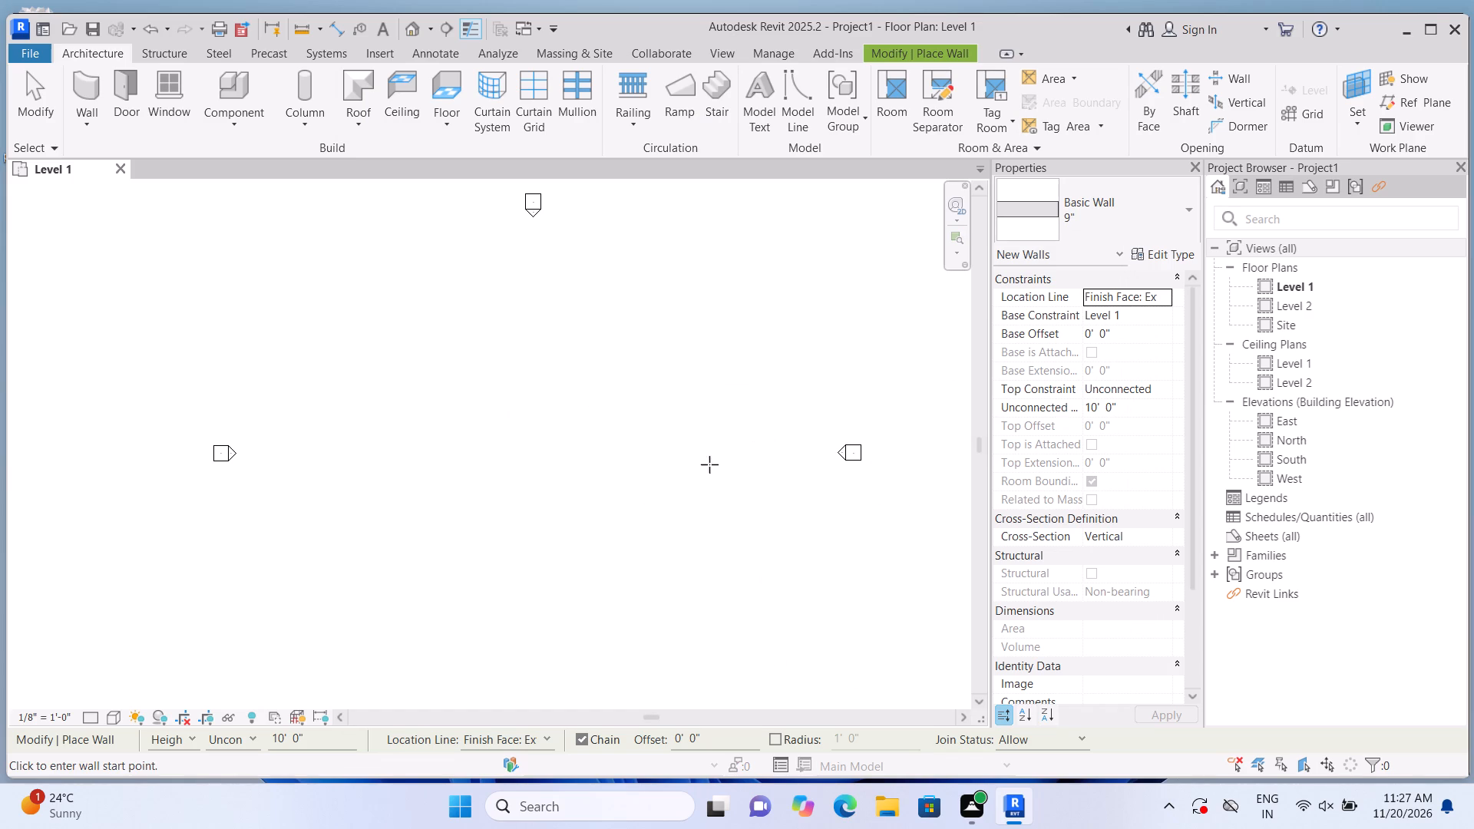
Draw a 35' horizontal wall of the 9" type in the lower part of the Level 1 plan, between the elevation markers.
{"action": "scroll", "coordinate": [705, 459], "scroll_direction": "down", "scroll_amount": 5}
{"action": "scroll", "coordinate": [689, 453], "scroll_direction": "up", "scroll_amount": 5}
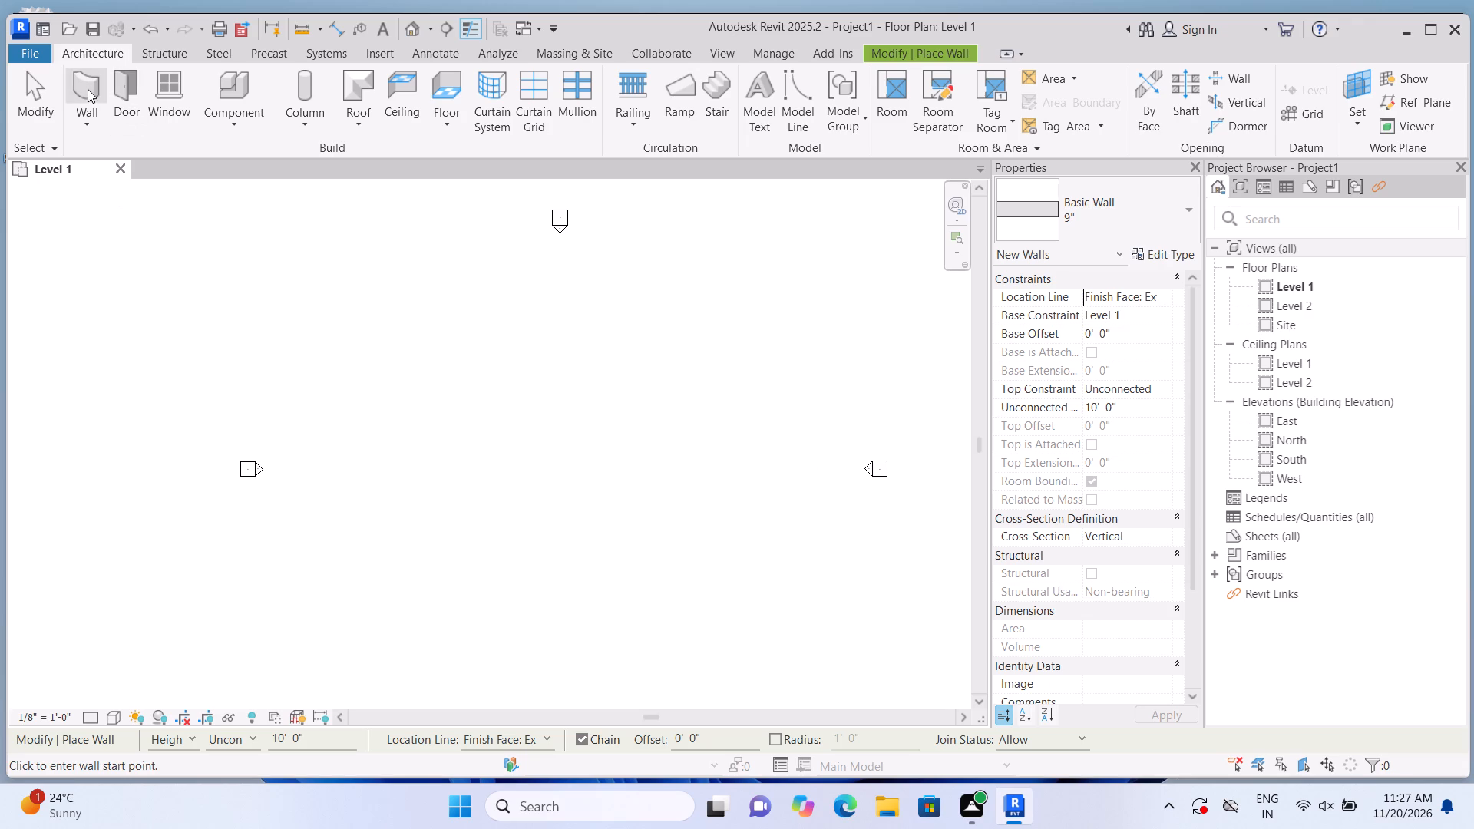
{"action": "left_click", "coordinate": [85, 89]}
{"action": "scroll", "coordinate": [474, 608], "scroll_direction": "down", "scroll_amount": 3}
{"action": "scroll", "coordinate": [480, 620], "scroll_direction": "up", "scroll_amount": 2}
{"action": "scroll", "coordinate": [485, 632], "scroll_direction": "down", "scroll_amount": 1}
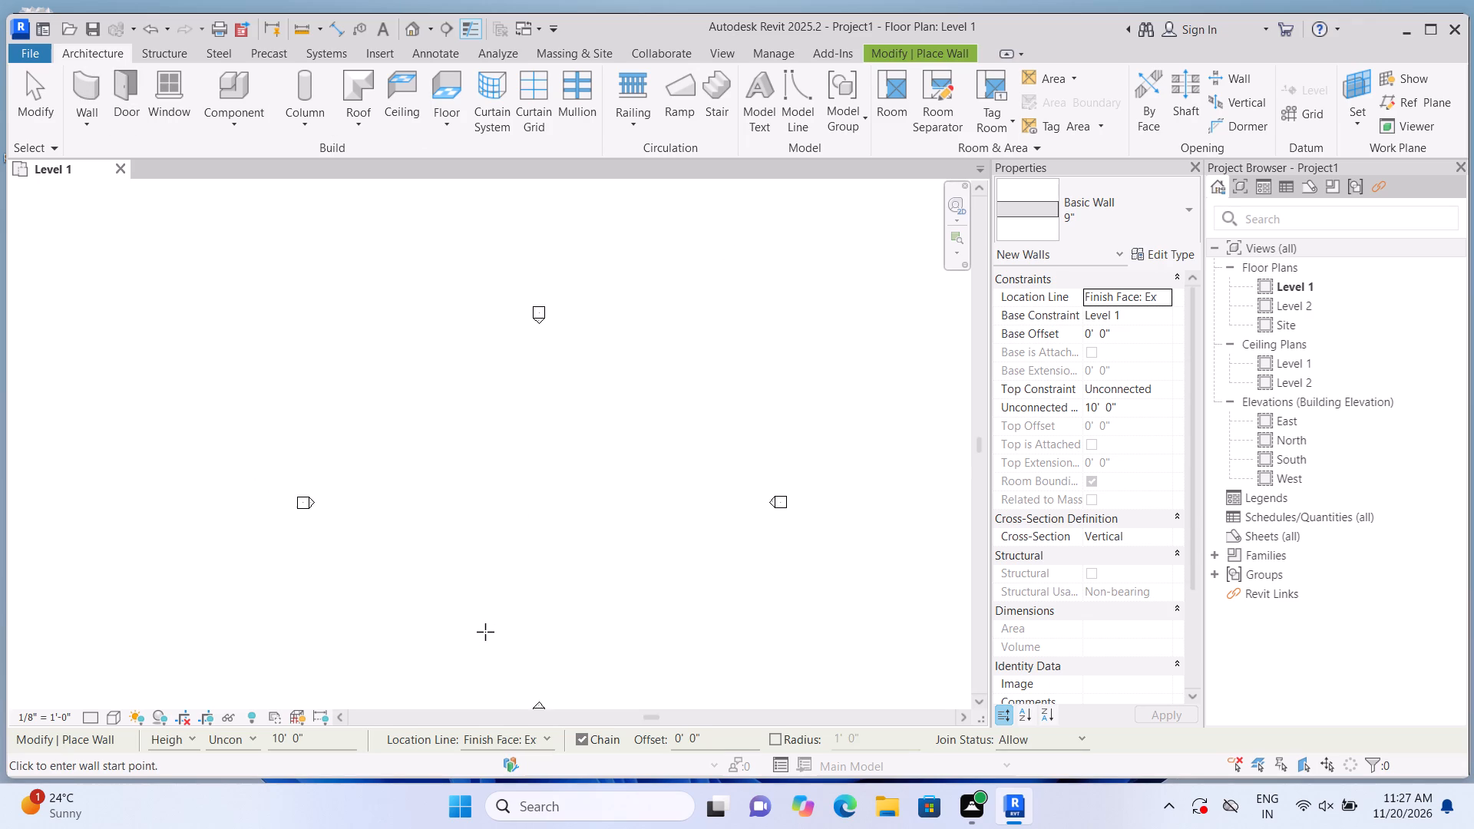
{"action": "scroll", "coordinate": [487, 636], "scroll_direction": "up", "scroll_amount": 1}
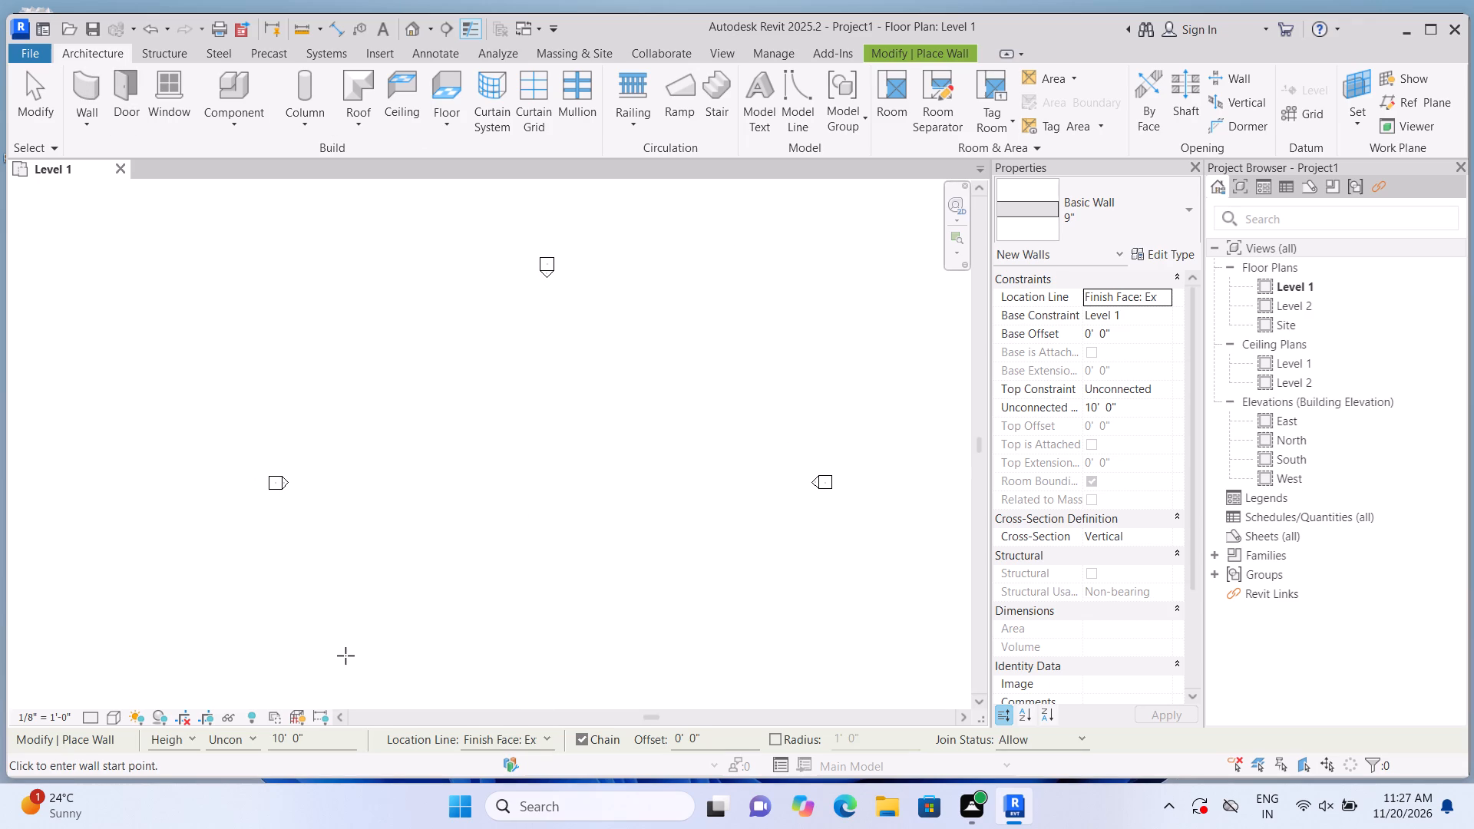
{"action": "left_click", "coordinate": [345, 656]}
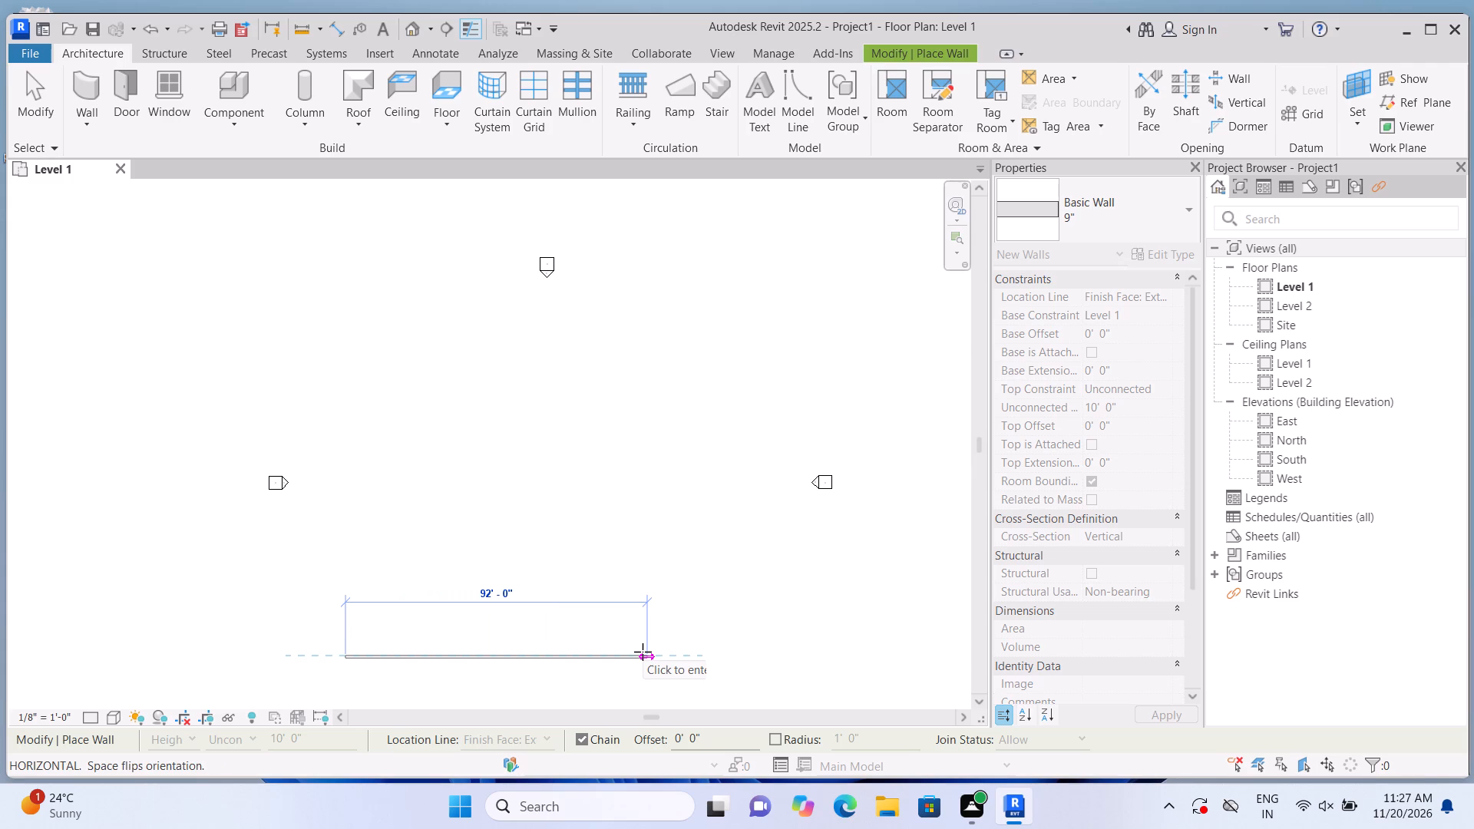
{"action": "key", "text": "3"}
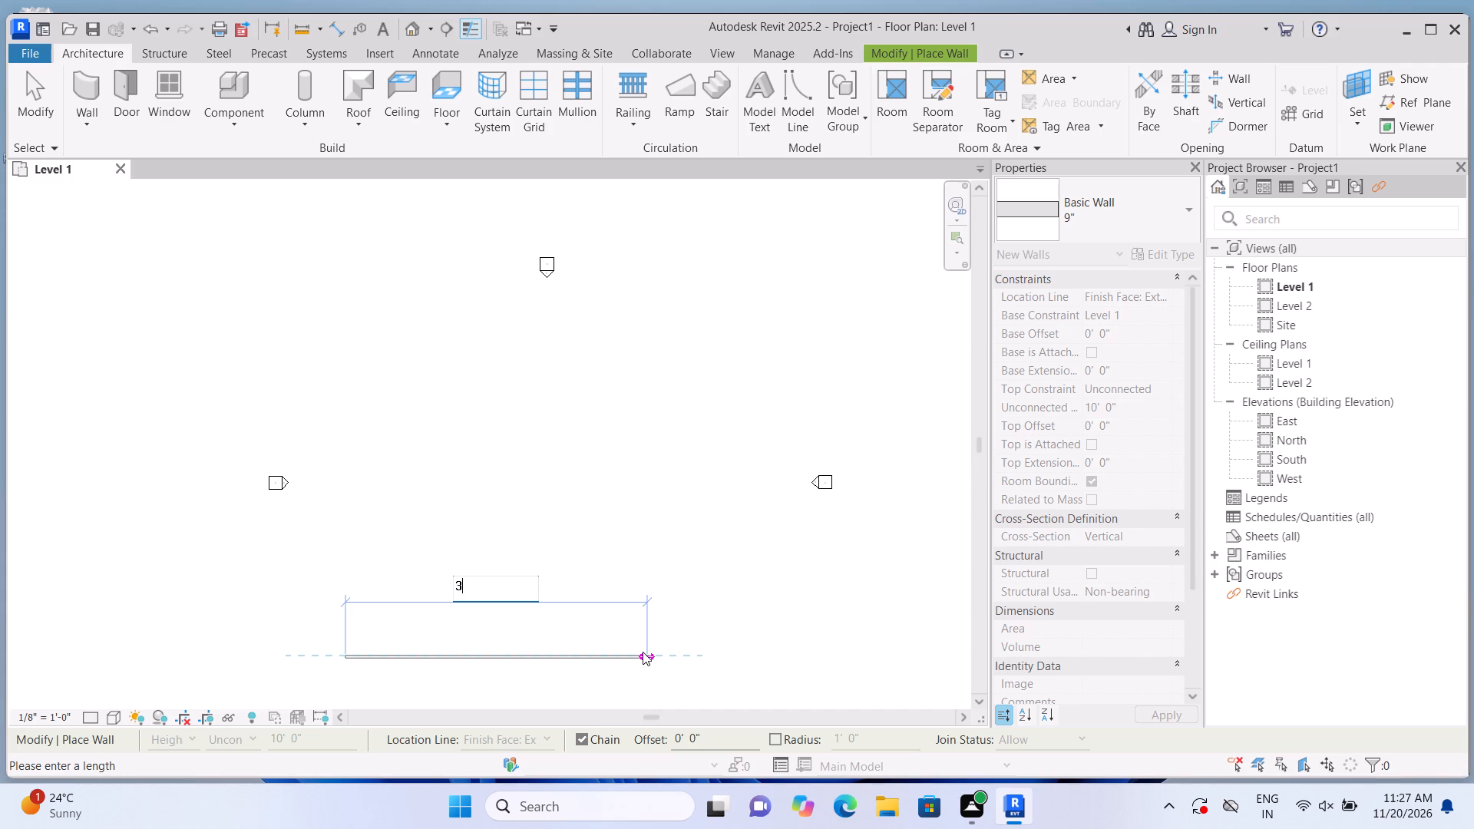
{"action": "type", "text": "5'"}
{"action": "key", "text": "Return"}
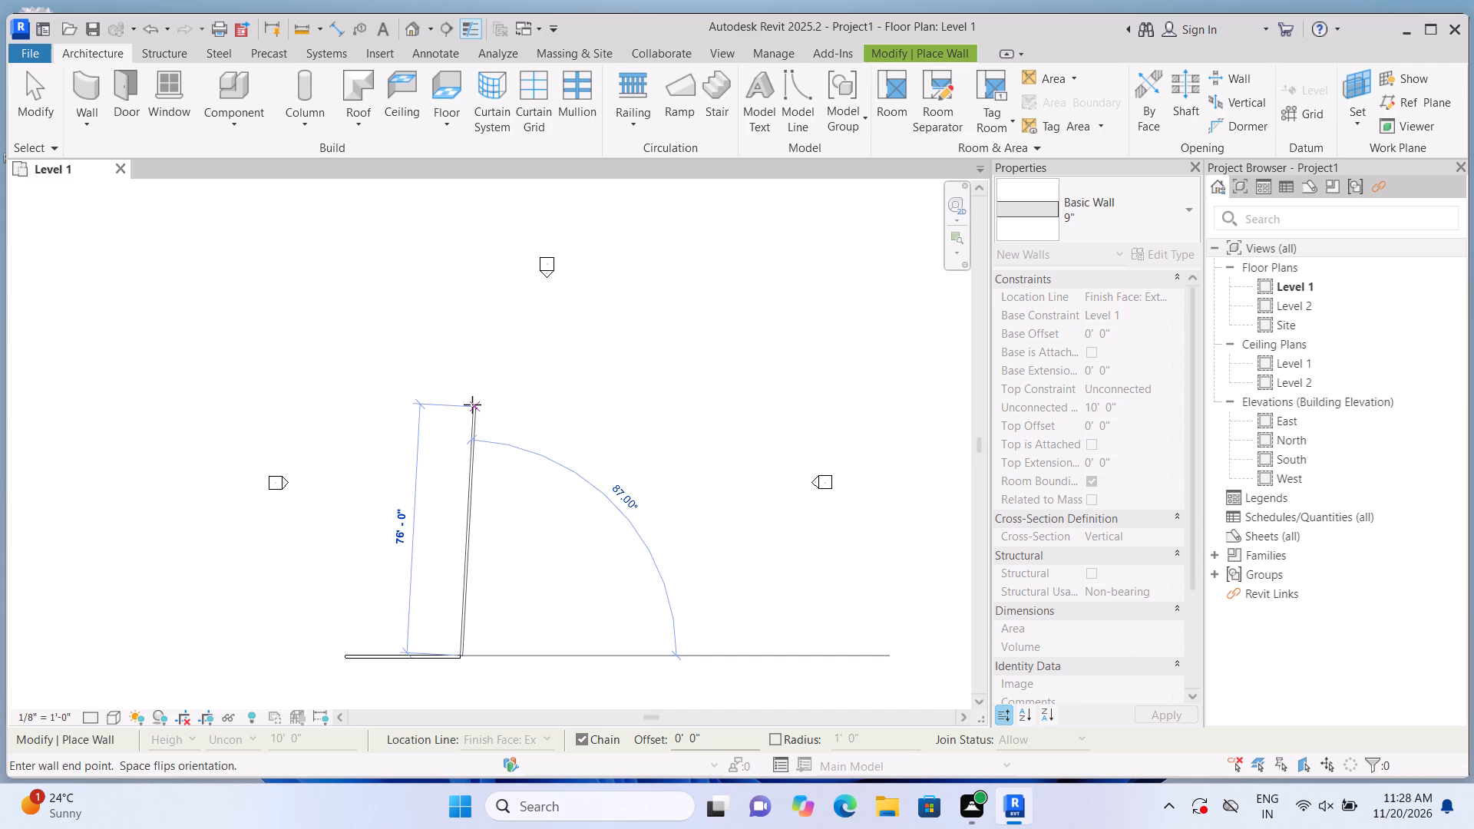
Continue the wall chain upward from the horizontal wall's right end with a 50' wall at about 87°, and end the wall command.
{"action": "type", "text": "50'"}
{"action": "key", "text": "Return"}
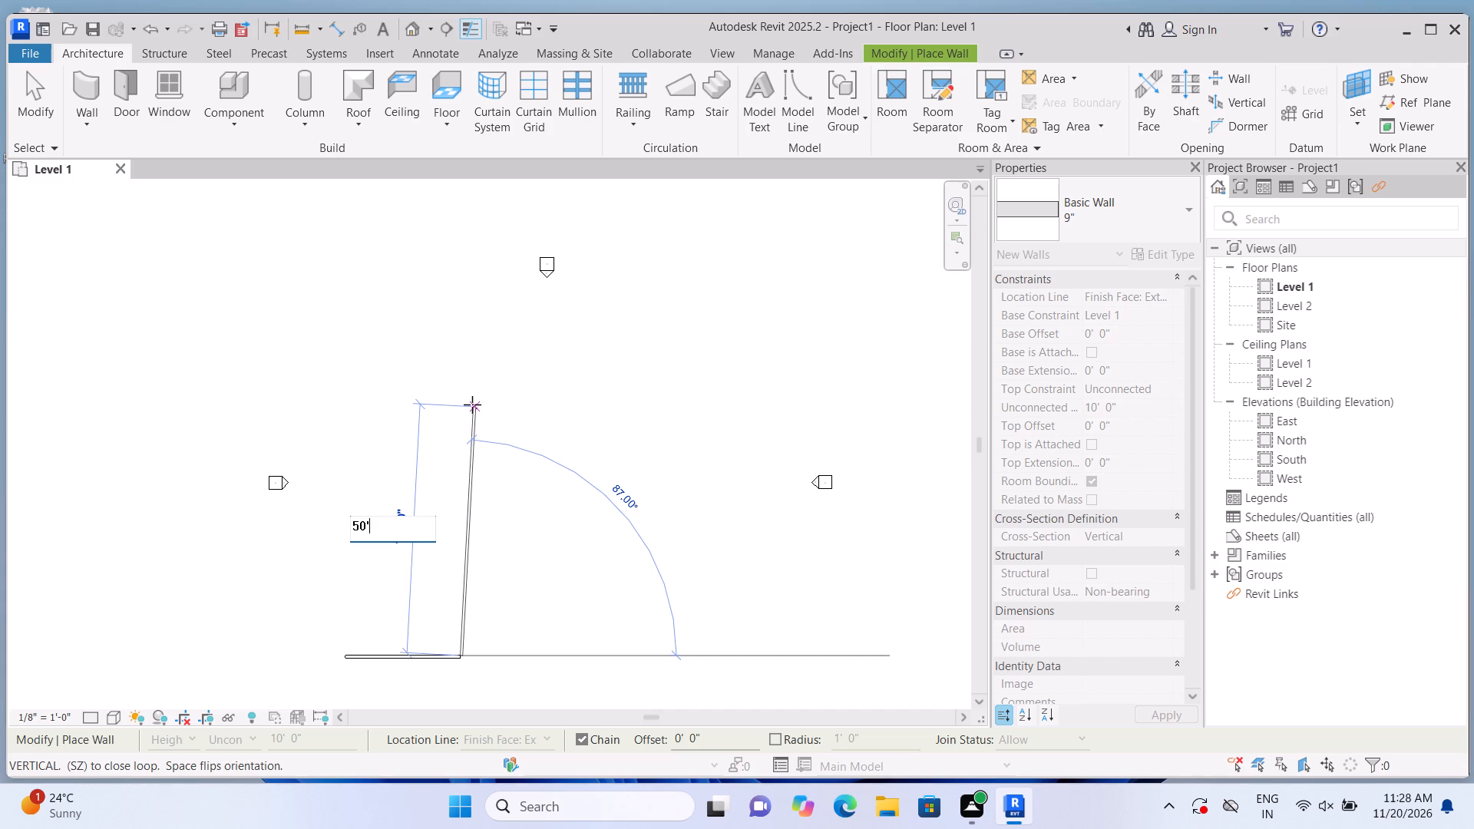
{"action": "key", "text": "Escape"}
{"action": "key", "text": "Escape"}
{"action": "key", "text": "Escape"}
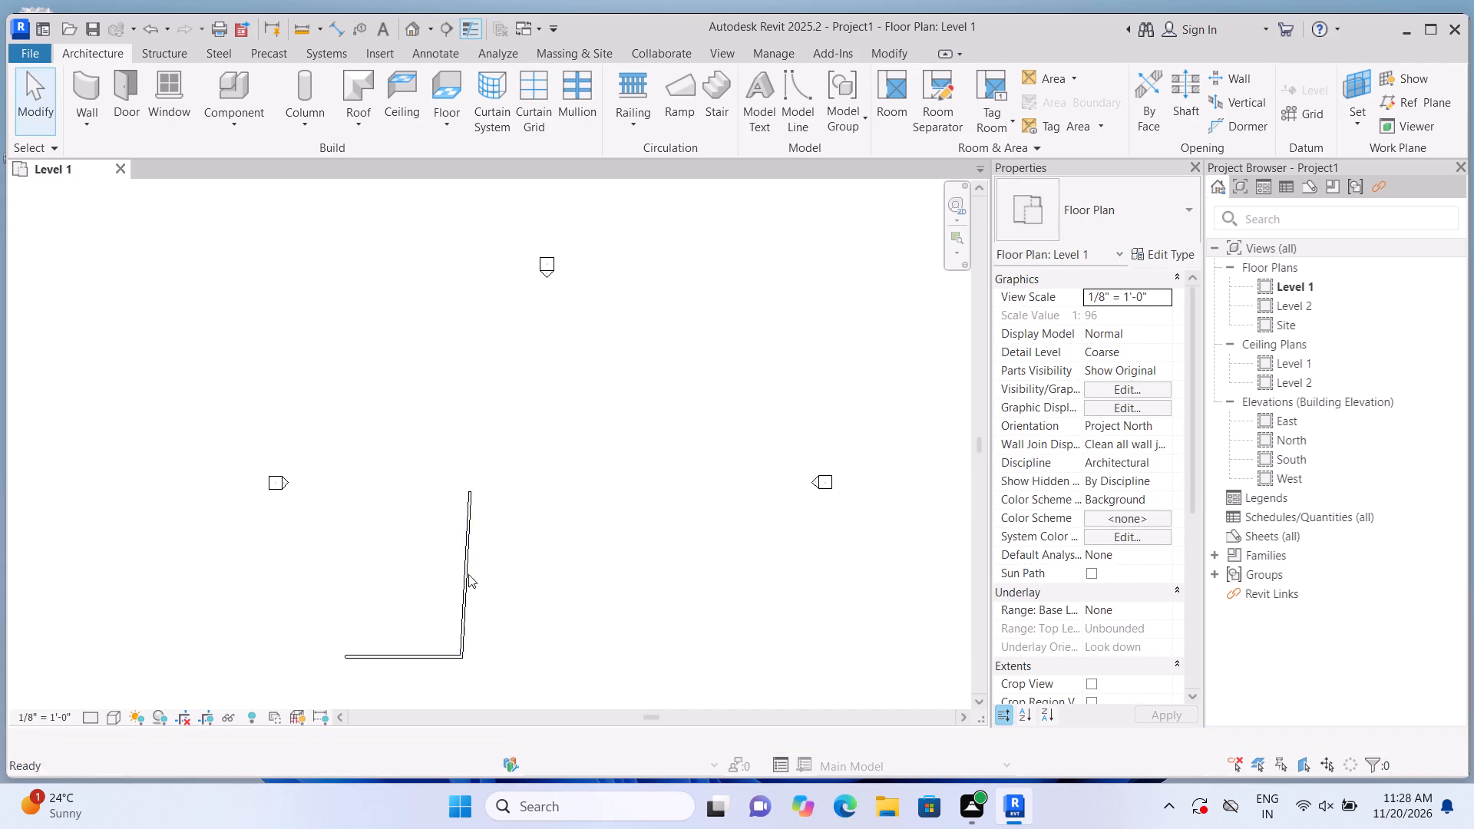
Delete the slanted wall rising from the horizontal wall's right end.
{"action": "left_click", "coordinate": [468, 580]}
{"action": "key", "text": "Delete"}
Draw a 50' wall of the 9" type upward from the horizontal wall's right endpoint at about 87°, and end the wall command.
{"action": "scroll", "coordinate": [562, 537], "scroll_direction": "down", "scroll_amount": 4}
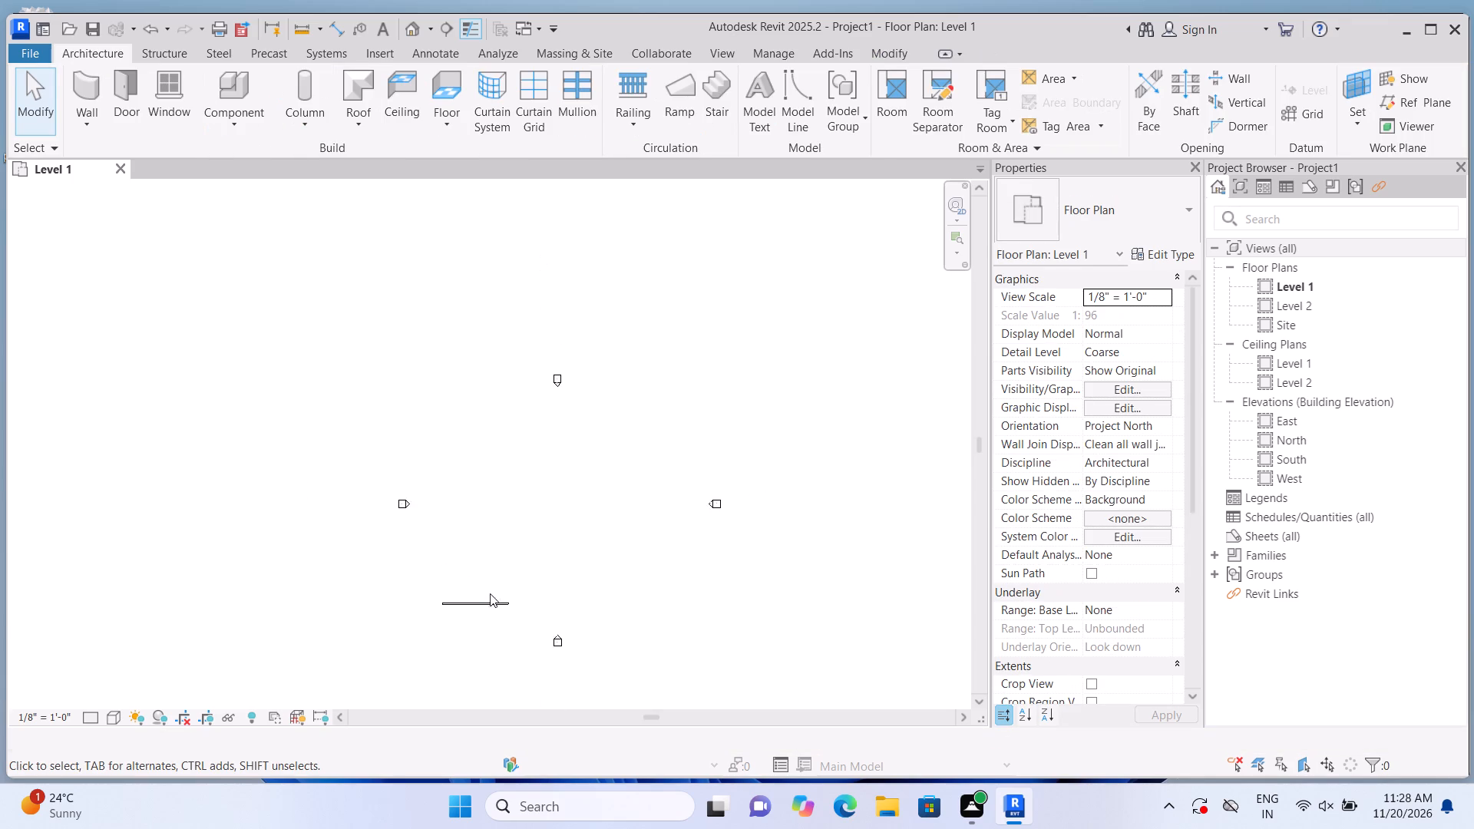
{"action": "scroll", "coordinate": [487, 599], "scroll_direction": "up", "scroll_amount": 11}
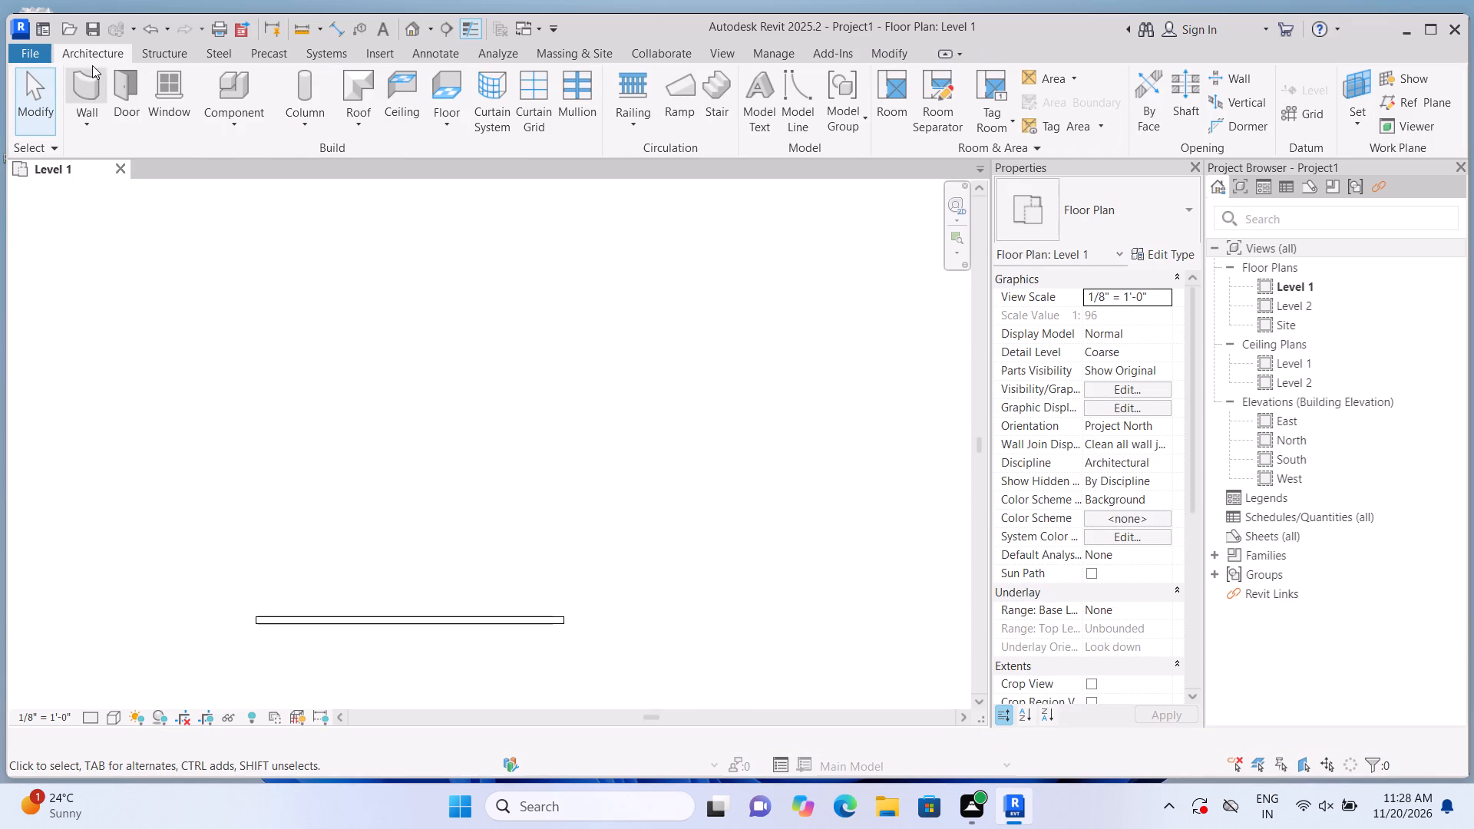
{"action": "left_click_drag", "start_coordinate": [84, 84], "coordinate": [91, 83]}
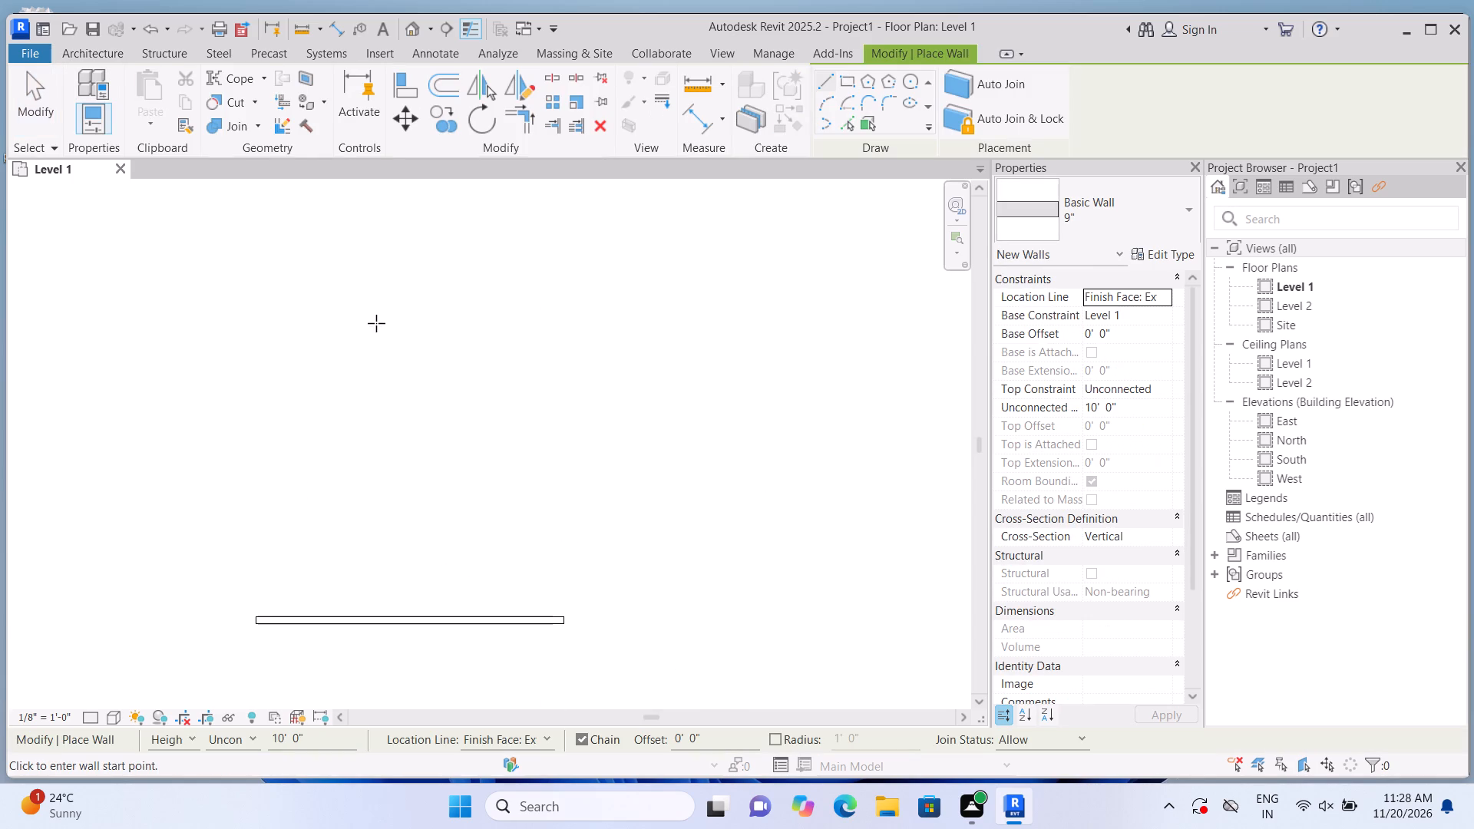
{"action": "left_click", "coordinate": [562, 618]}
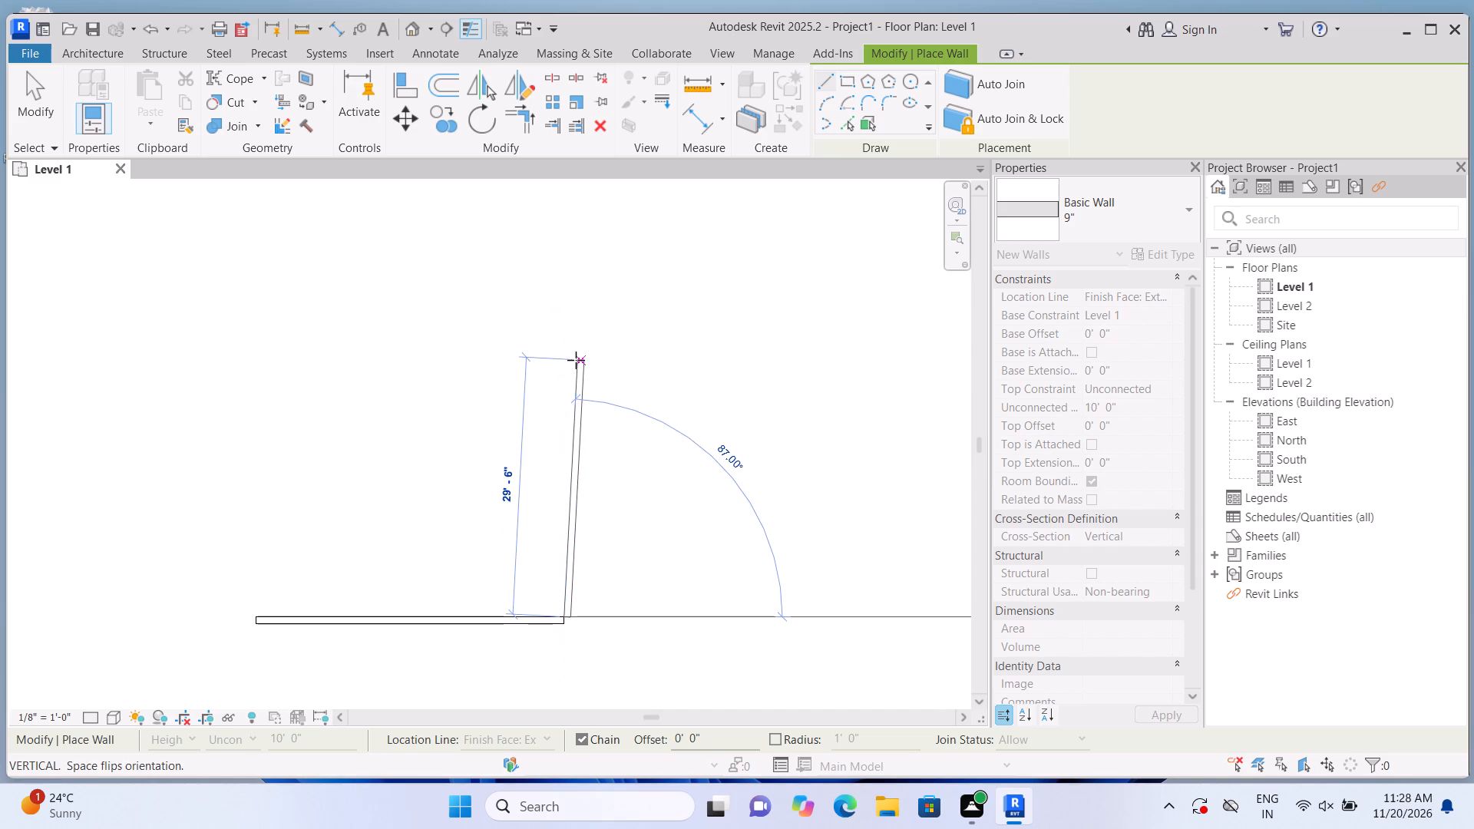
{"action": "type", "text": "50'"}
{"action": "key", "text": "Return"}
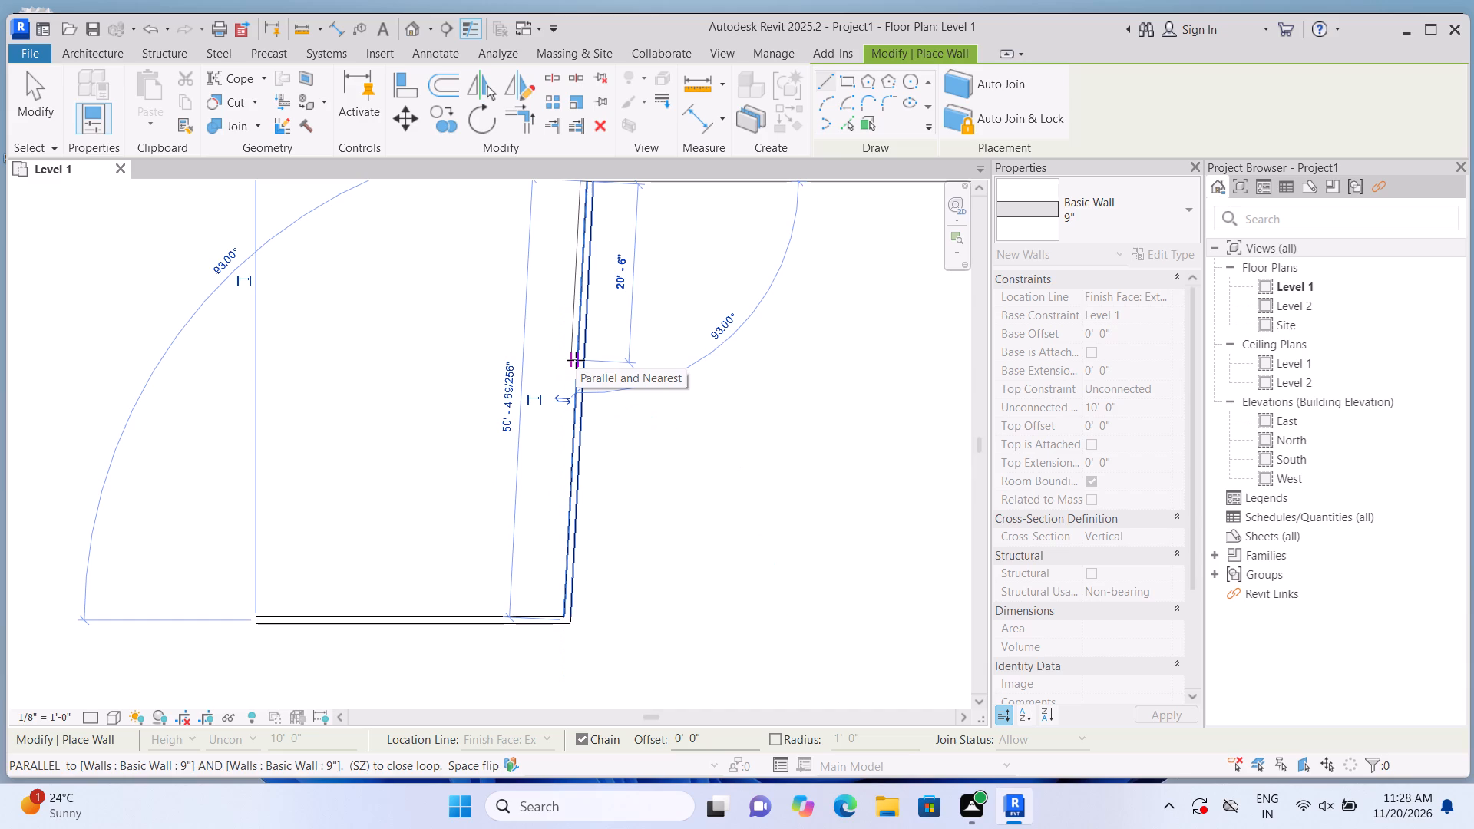
{"action": "scroll", "coordinate": [434, 312], "scroll_direction": "down", "scroll_amount": 6}
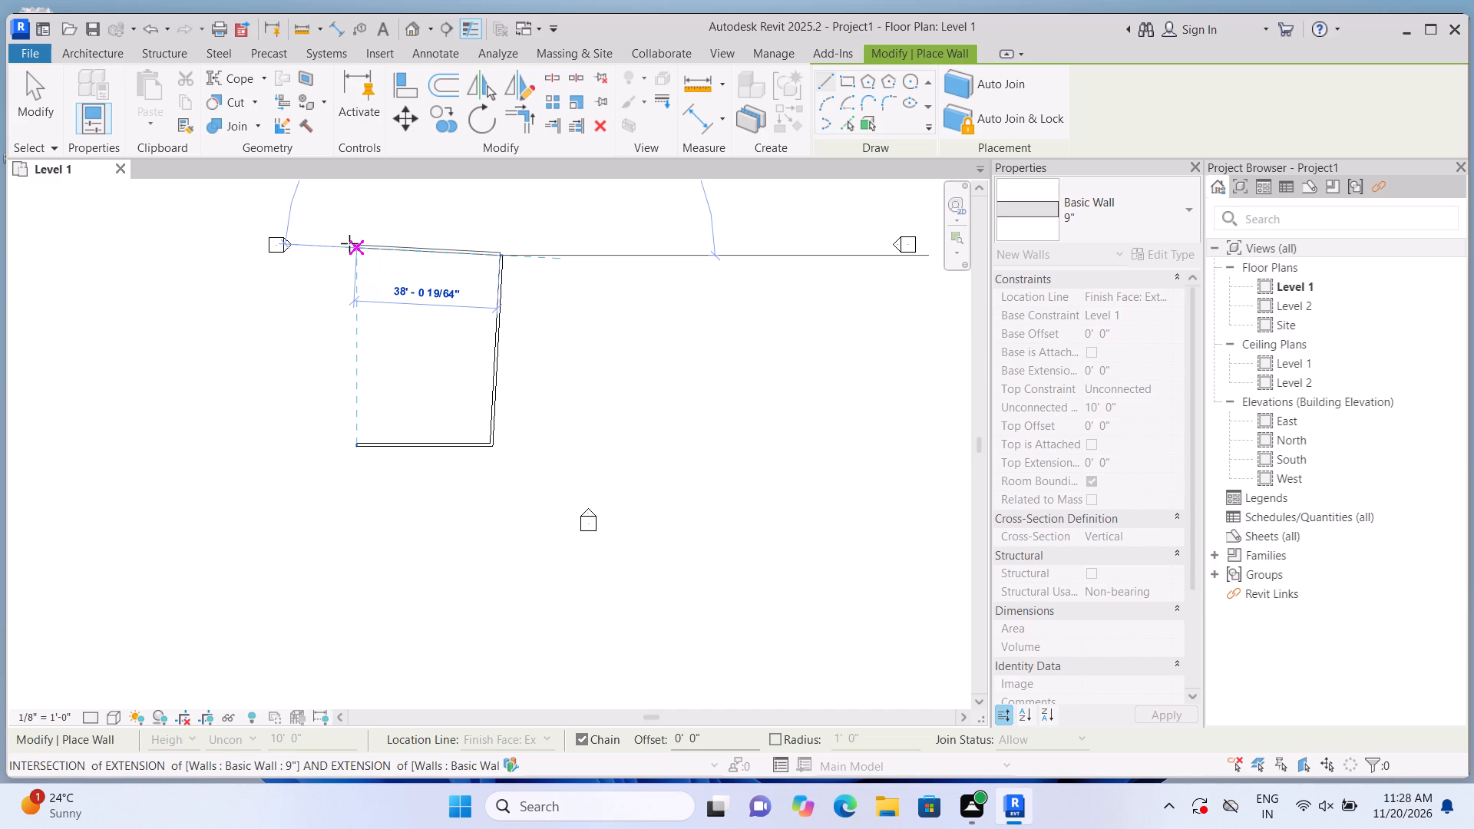
{"action": "key", "text": "Escape"}
{"action": "key", "text": "Escape"}
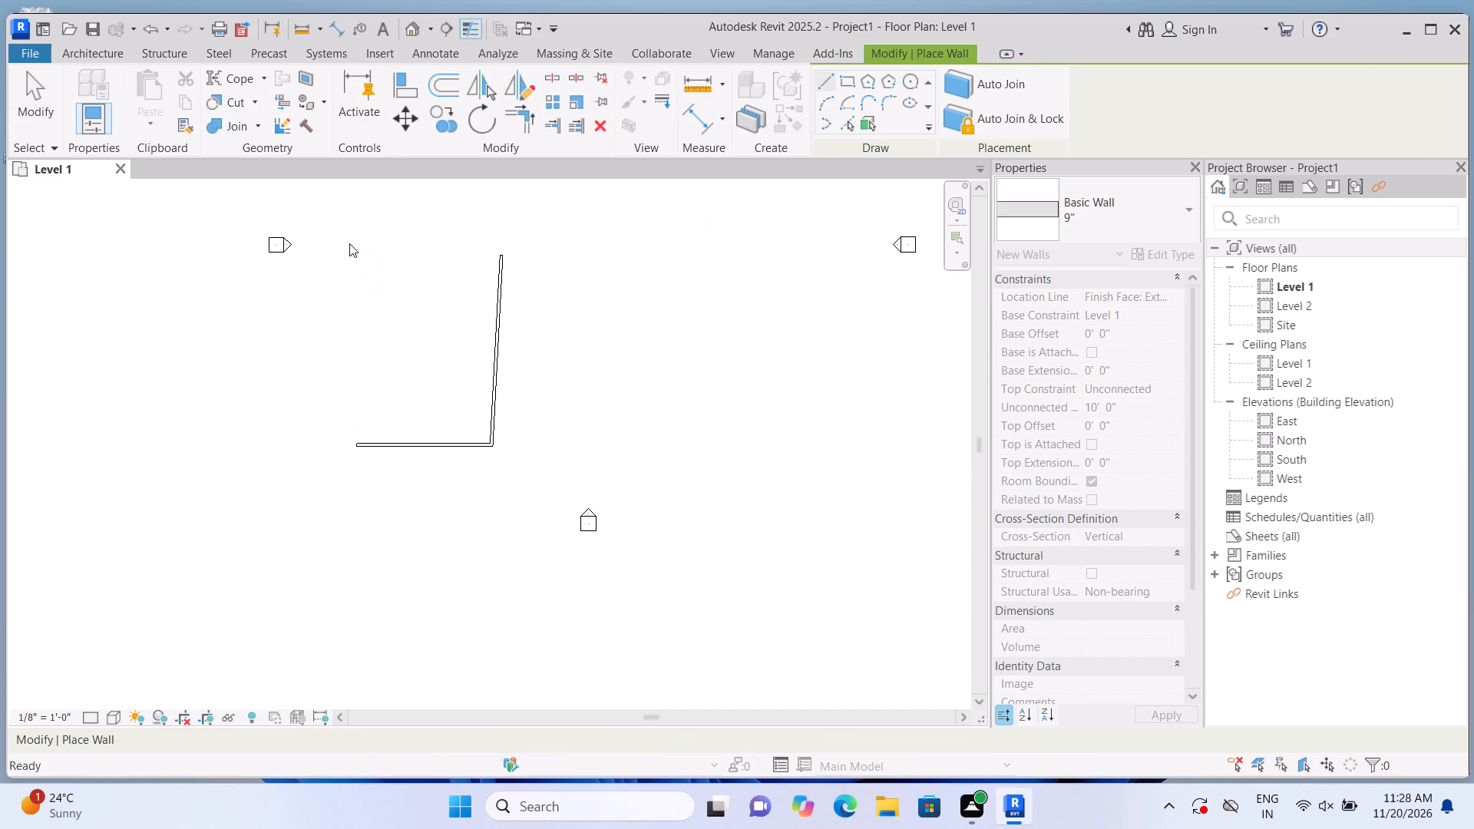
{"action": "key", "text": "Escape"}
Select the slanted wall rising from the horizontal wall's right end.
{"action": "left_click", "coordinate": [488, 376]}
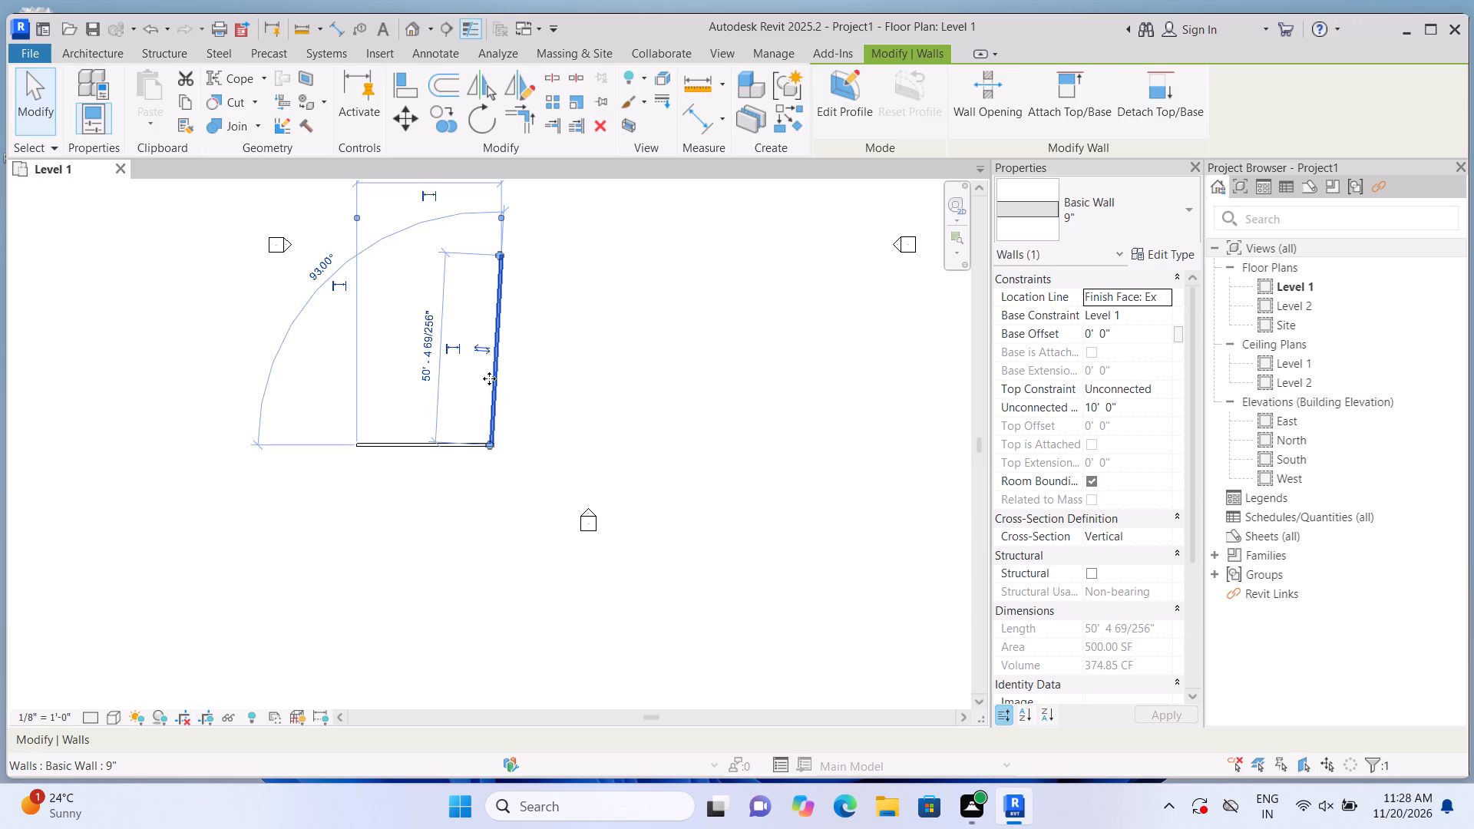
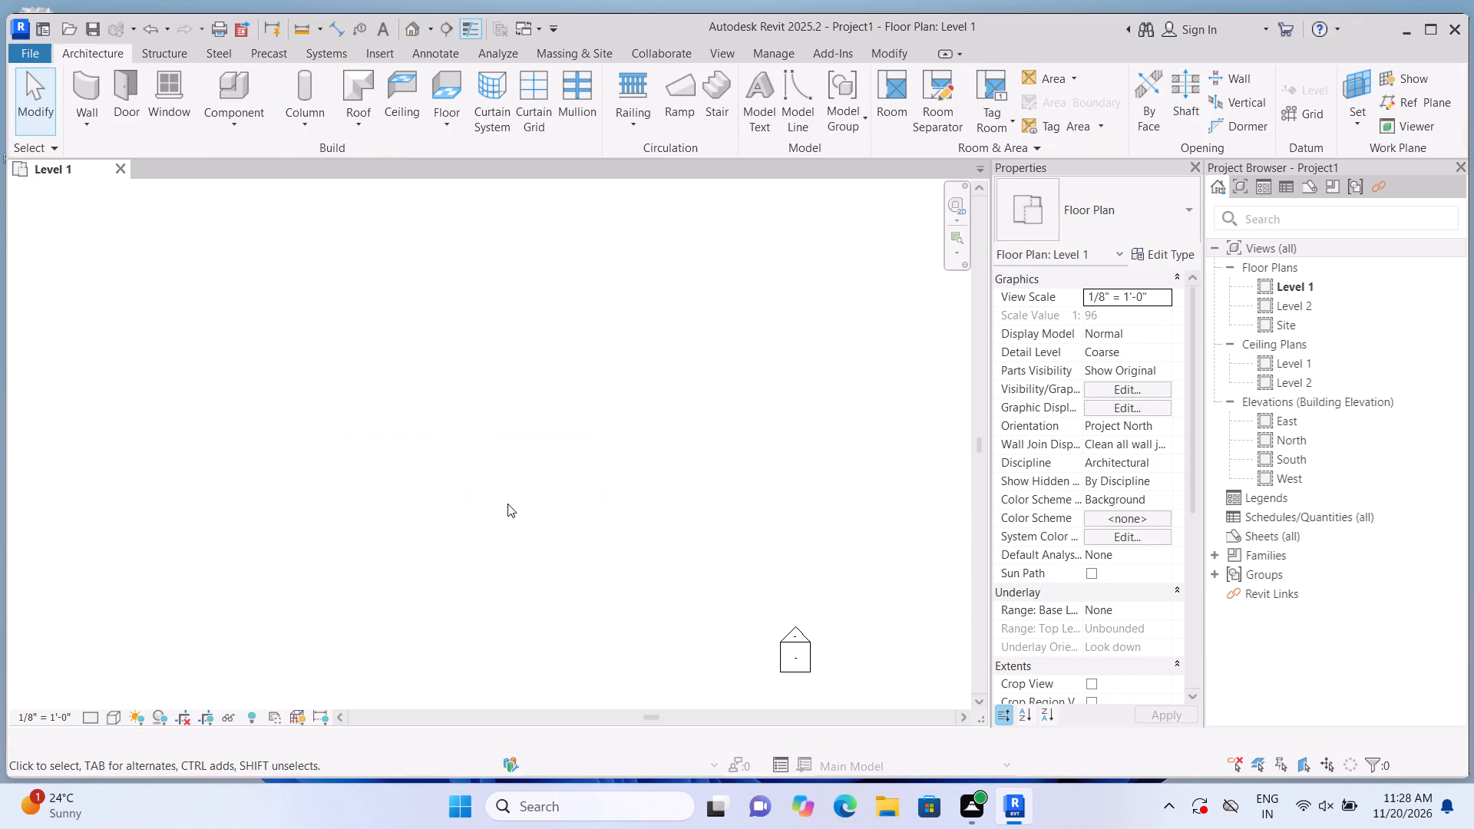
Draw a closed rectangle of 9" walls on Level 1, 35' wide and 50' deep, starting from the lower-left corner.
{"action": "scroll", "coordinate": [506, 513], "scroll_direction": "down", "scroll_amount": 10}
{"action": "scroll", "coordinate": [669, 417], "scroll_direction": "up", "scroll_amount": 5}
{"action": "left_click", "coordinate": [78, 88]}
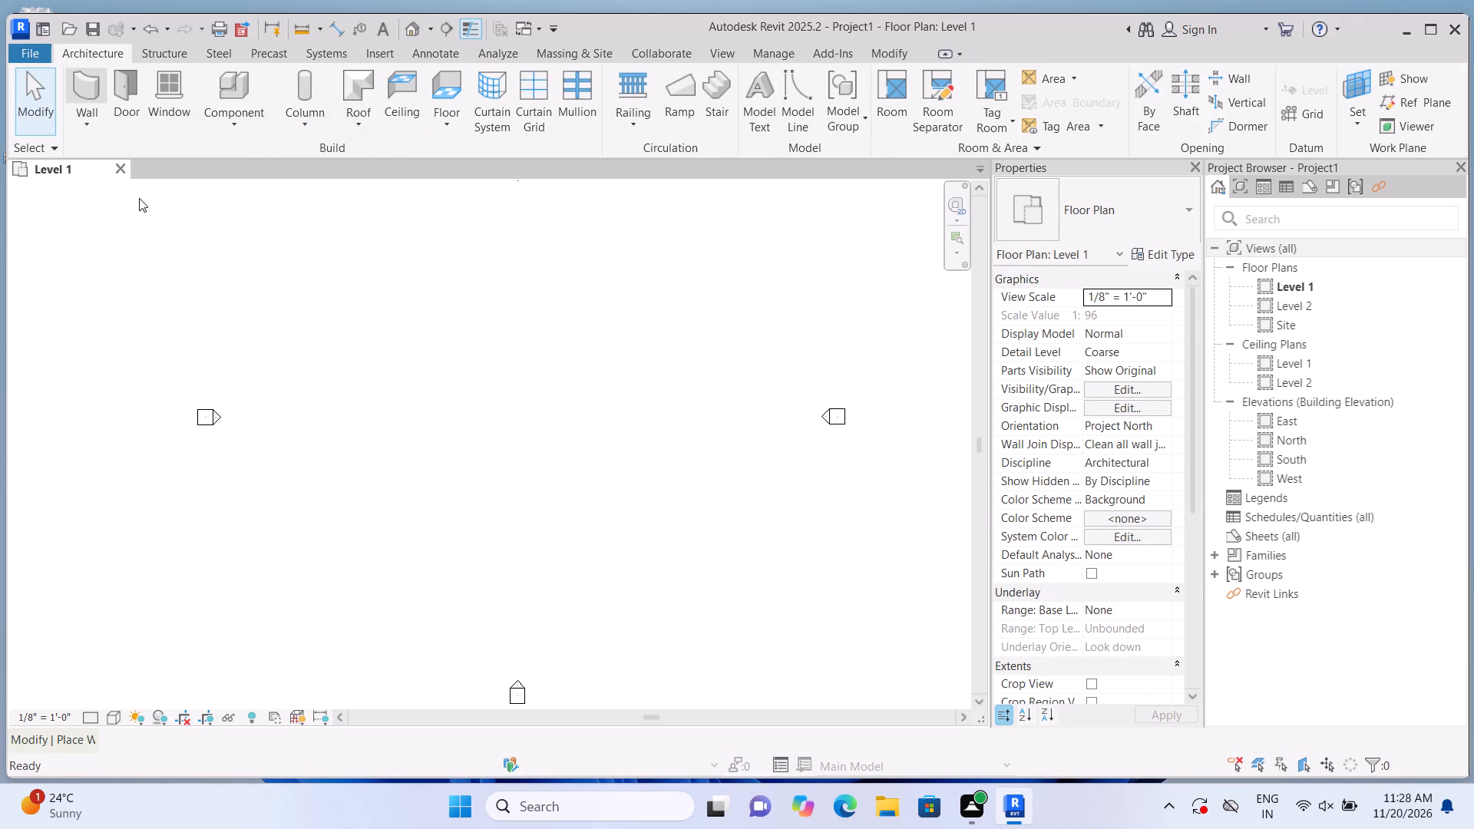
{"action": "left_click", "coordinate": [326, 628]}
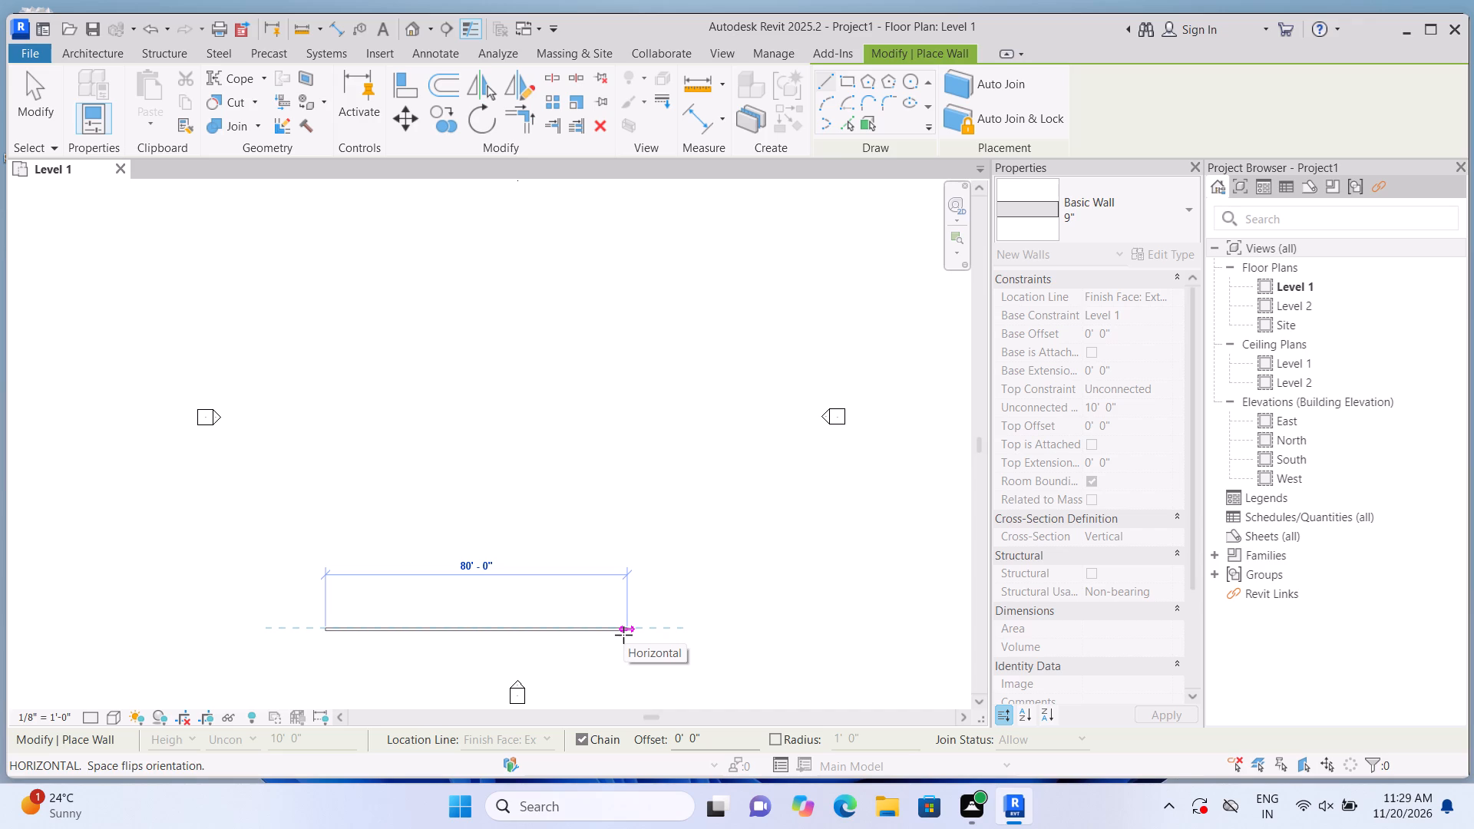
{"action": "type", "text": "35'"}
{"action": "key", "text": "Return"}
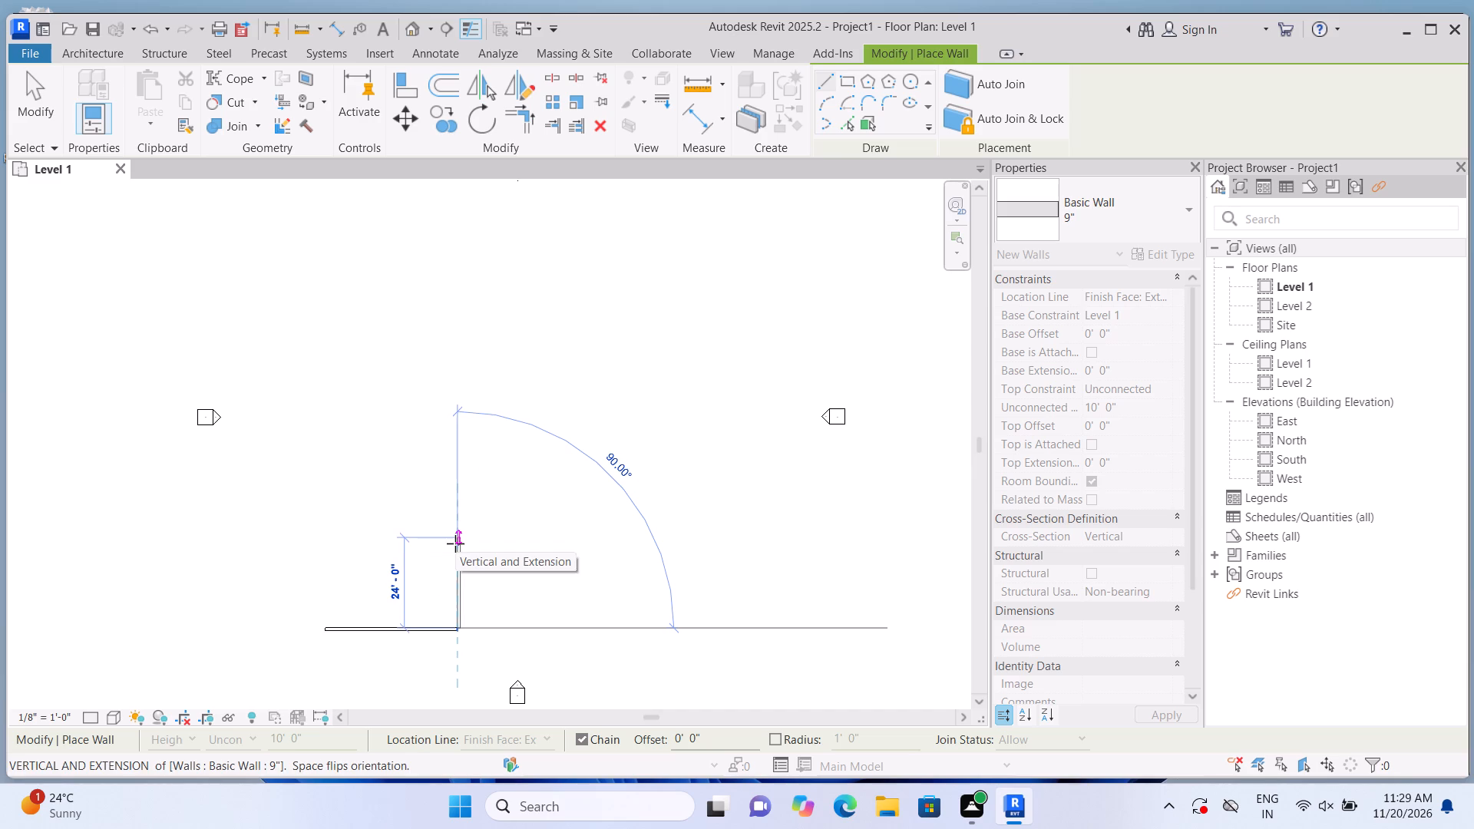
{"action": "type", "text": "50'"}
{"action": "key", "text": "Return"}
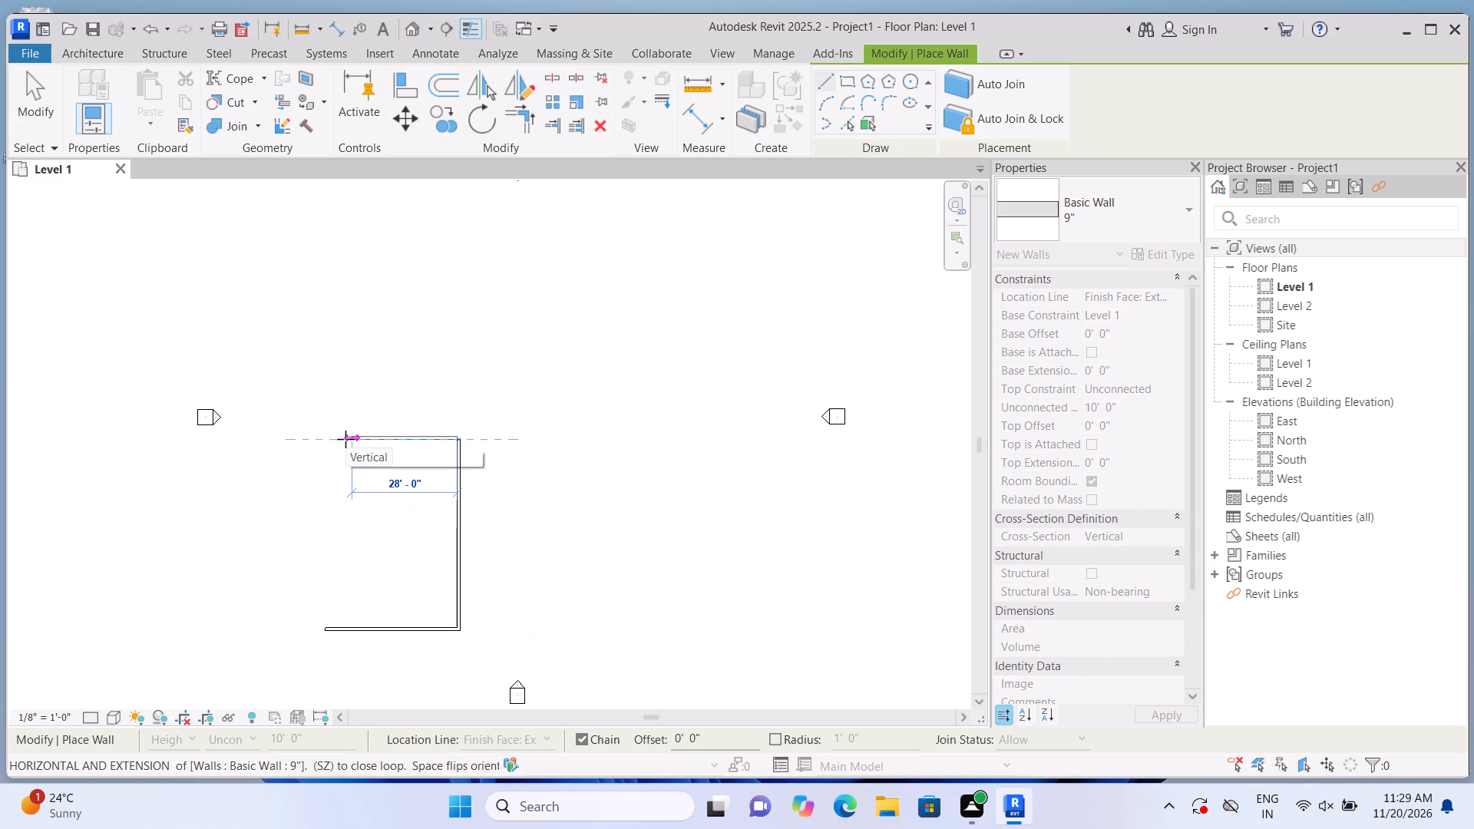
{"action": "type", "text": "35'"}
{"action": "key", "text": "Return"}
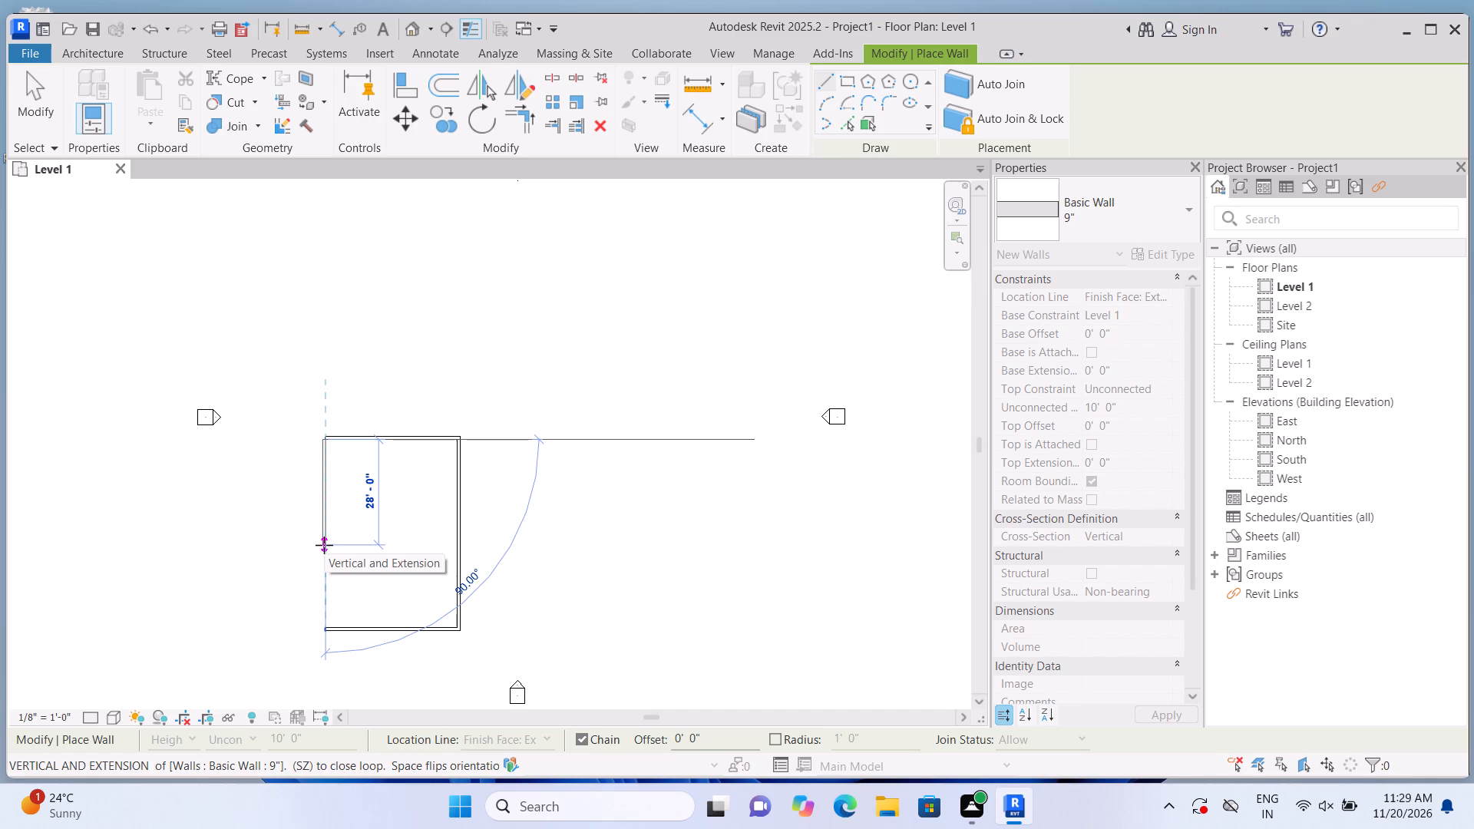
{"action": "type", "text": "50'"}
{"action": "key", "text": "Return"}
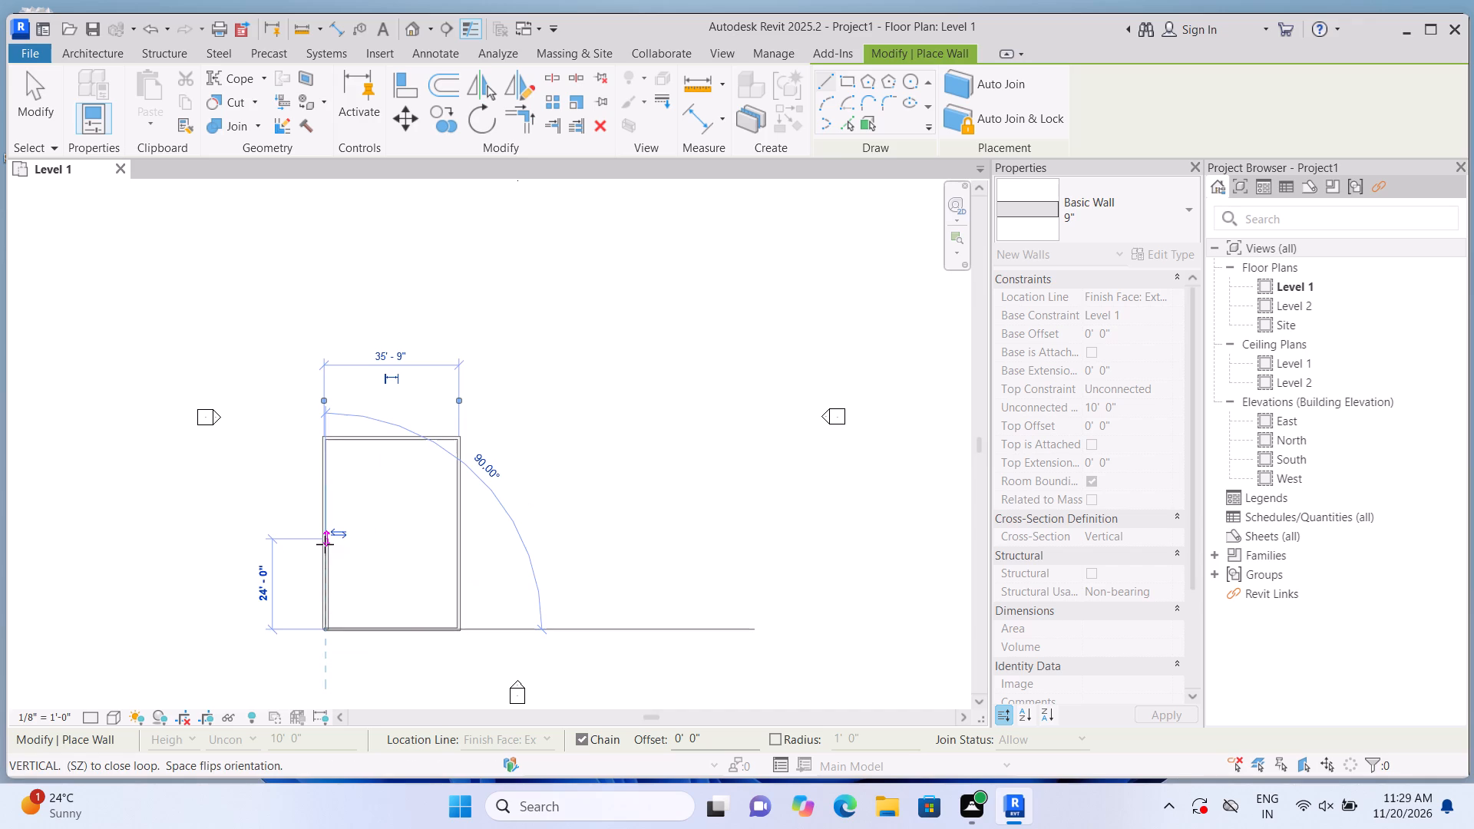
{"action": "key", "text": "Escape"}
Enclose the lower-left corner room with 4.5" walls: start 7' along the bottom wall, go 11' up, and return to the left outer wall.
{"action": "scroll", "coordinate": [266, 655], "scroll_direction": "up", "scroll_amount": 4}
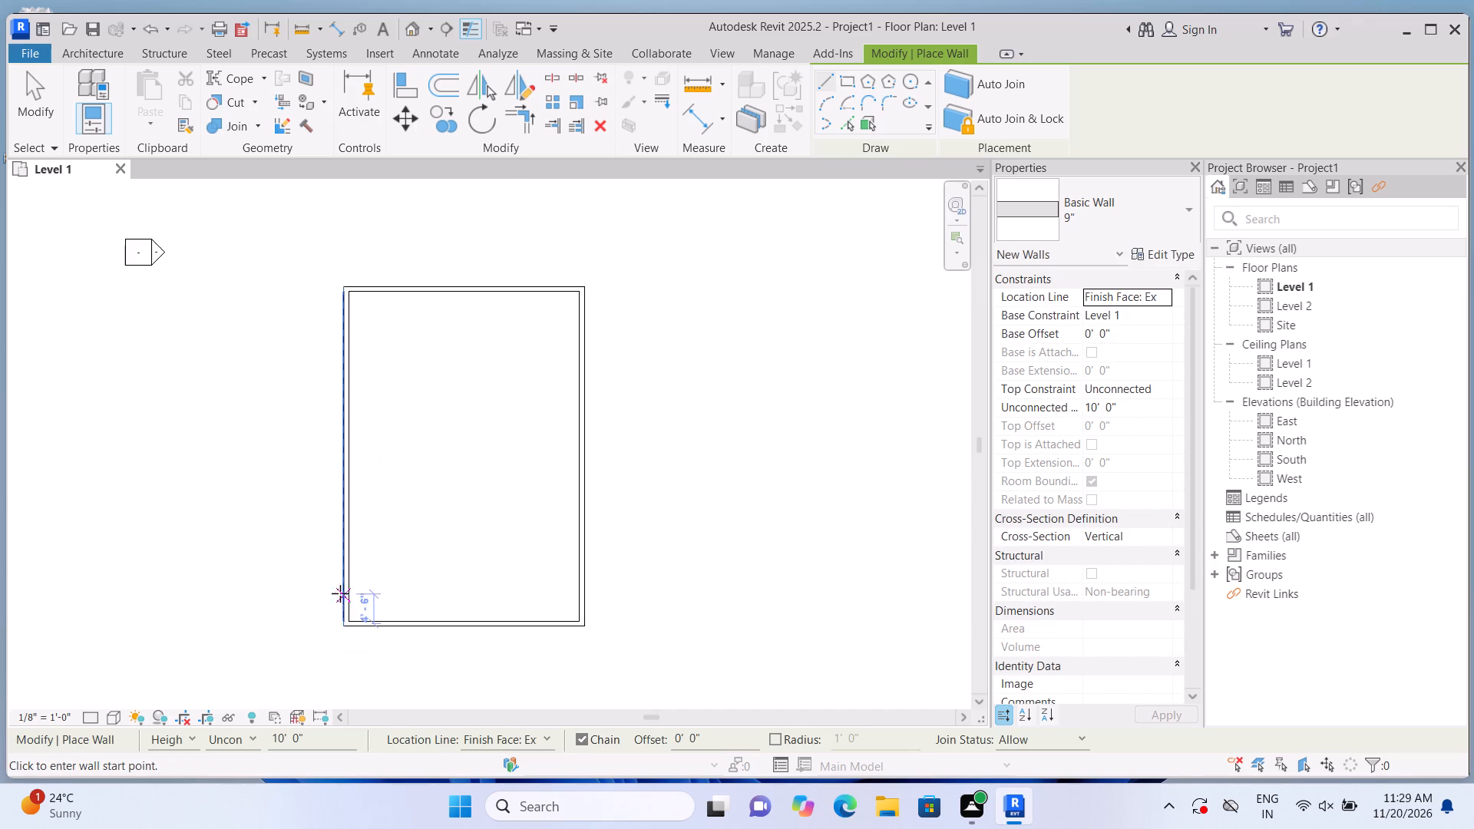
{"action": "scroll", "coordinate": [317, 719], "scroll_direction": "up", "scroll_amount": 5}
{"action": "scroll", "coordinate": [388, 646], "scroll_direction": "down", "scroll_amount": 2}
{"action": "scroll", "coordinate": [382, 566], "scroll_direction": "up", "scroll_amount": 1}
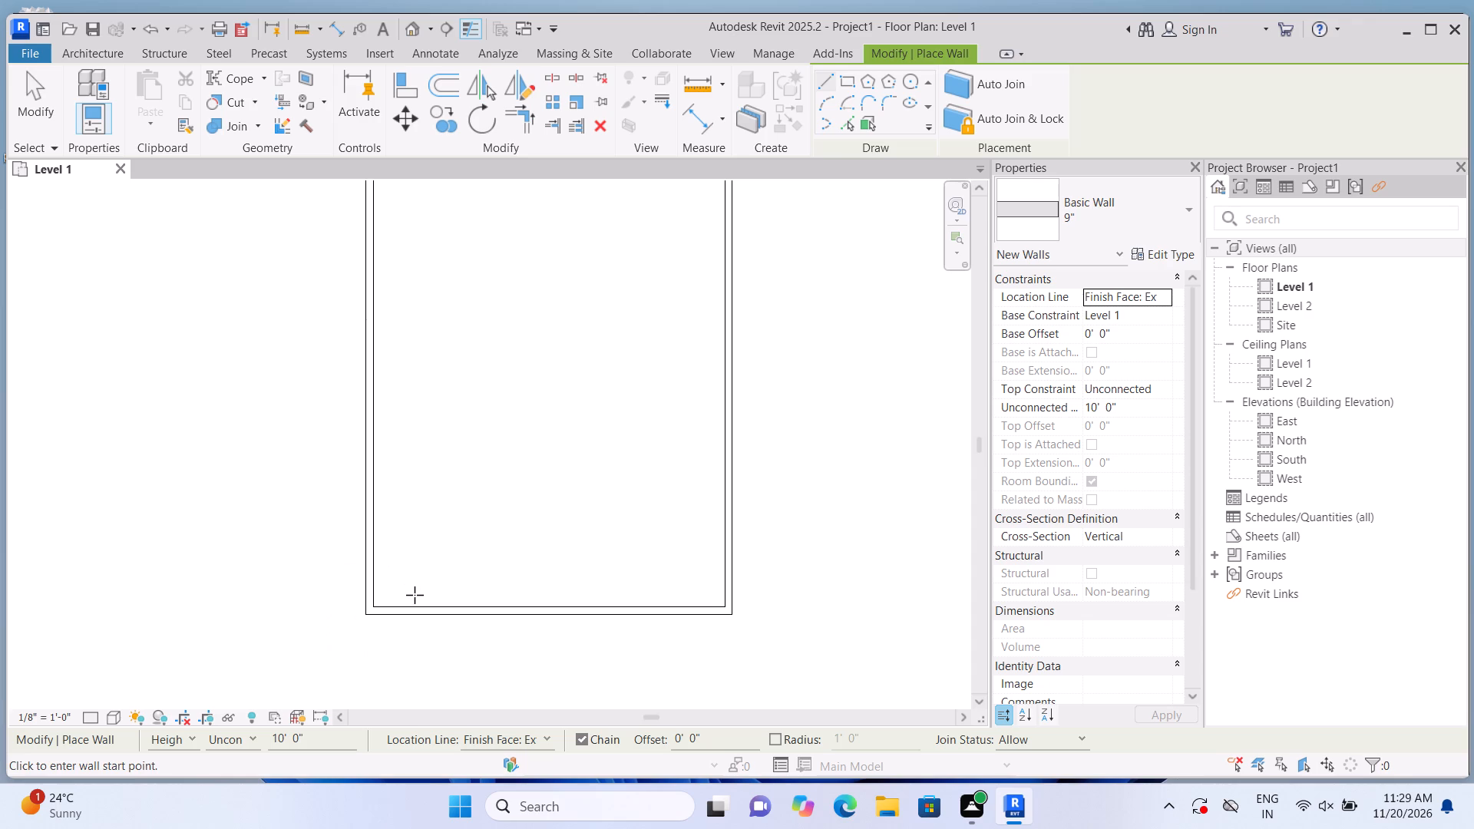
{"action": "scroll", "coordinate": [320, 597], "scroll_direction": "up", "scroll_amount": 2}
{"action": "scroll", "coordinate": [424, 599], "scroll_direction": "up", "scroll_amount": 5}
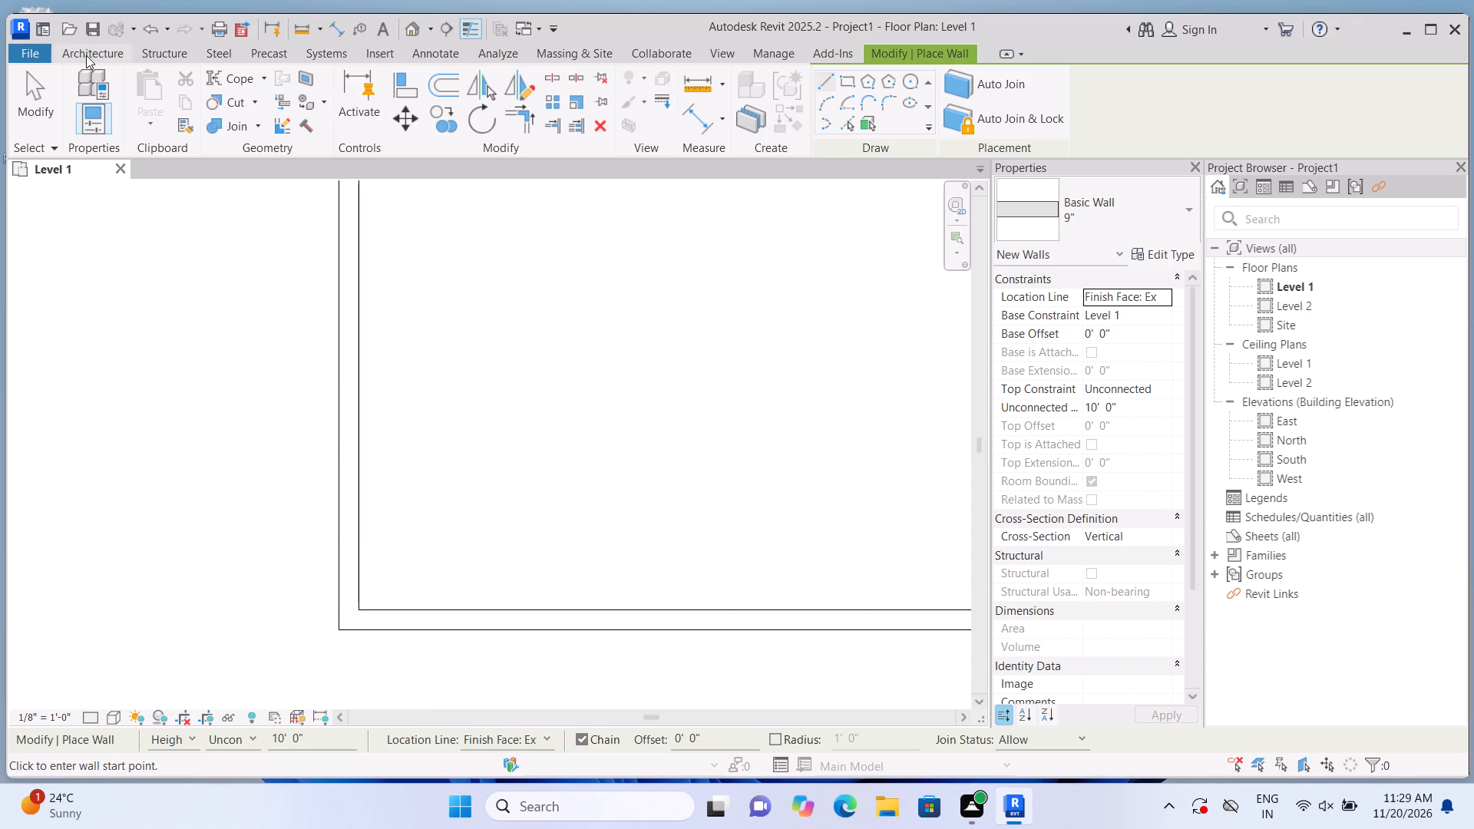
{"action": "left_click", "coordinate": [1187, 214]}
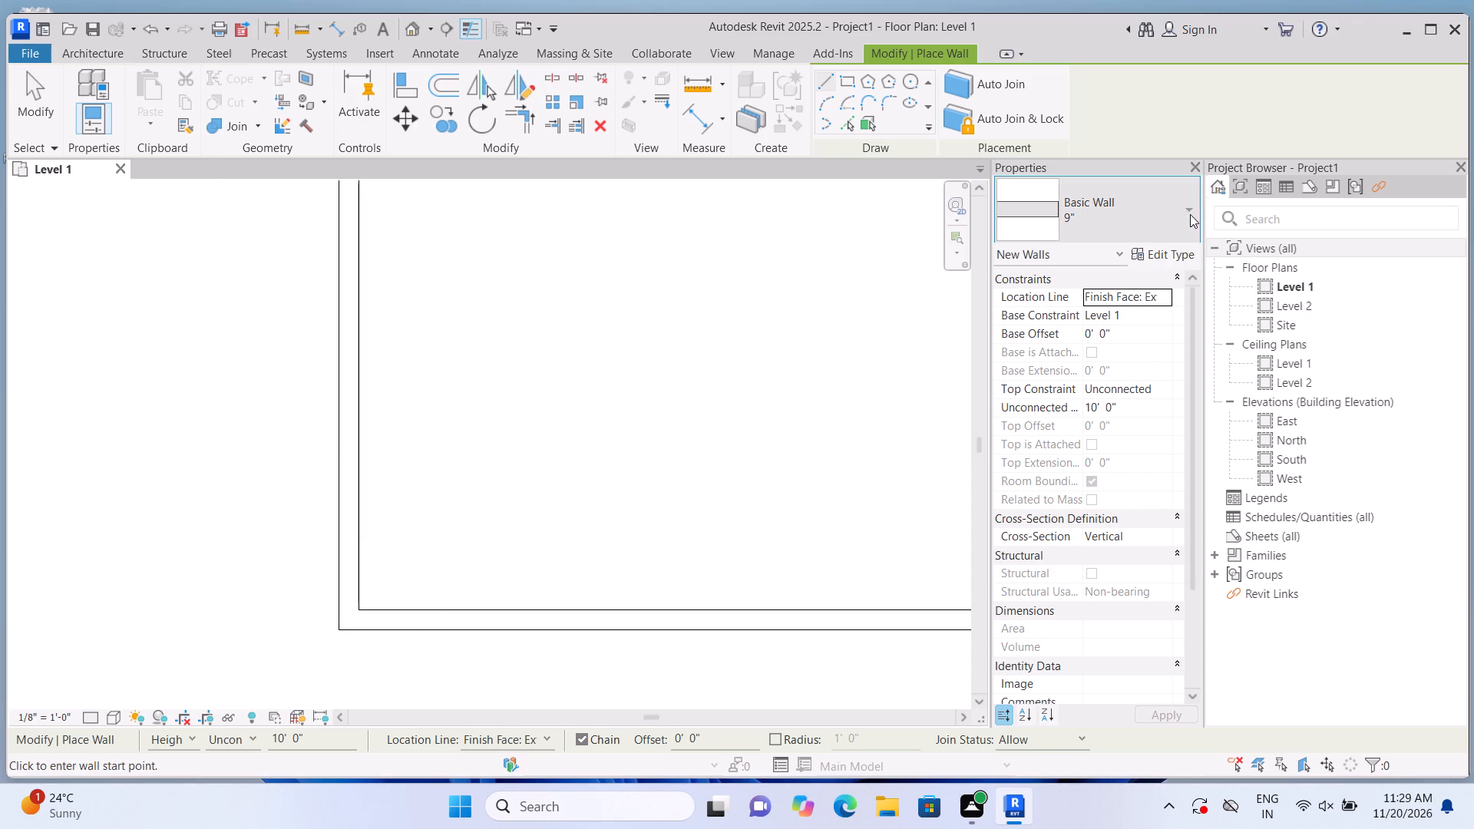
{"action": "scroll", "coordinate": [1110, 424], "scroll_direction": "up", "scroll_amount": 6}
{"action": "left_click", "coordinate": [1107, 306]}
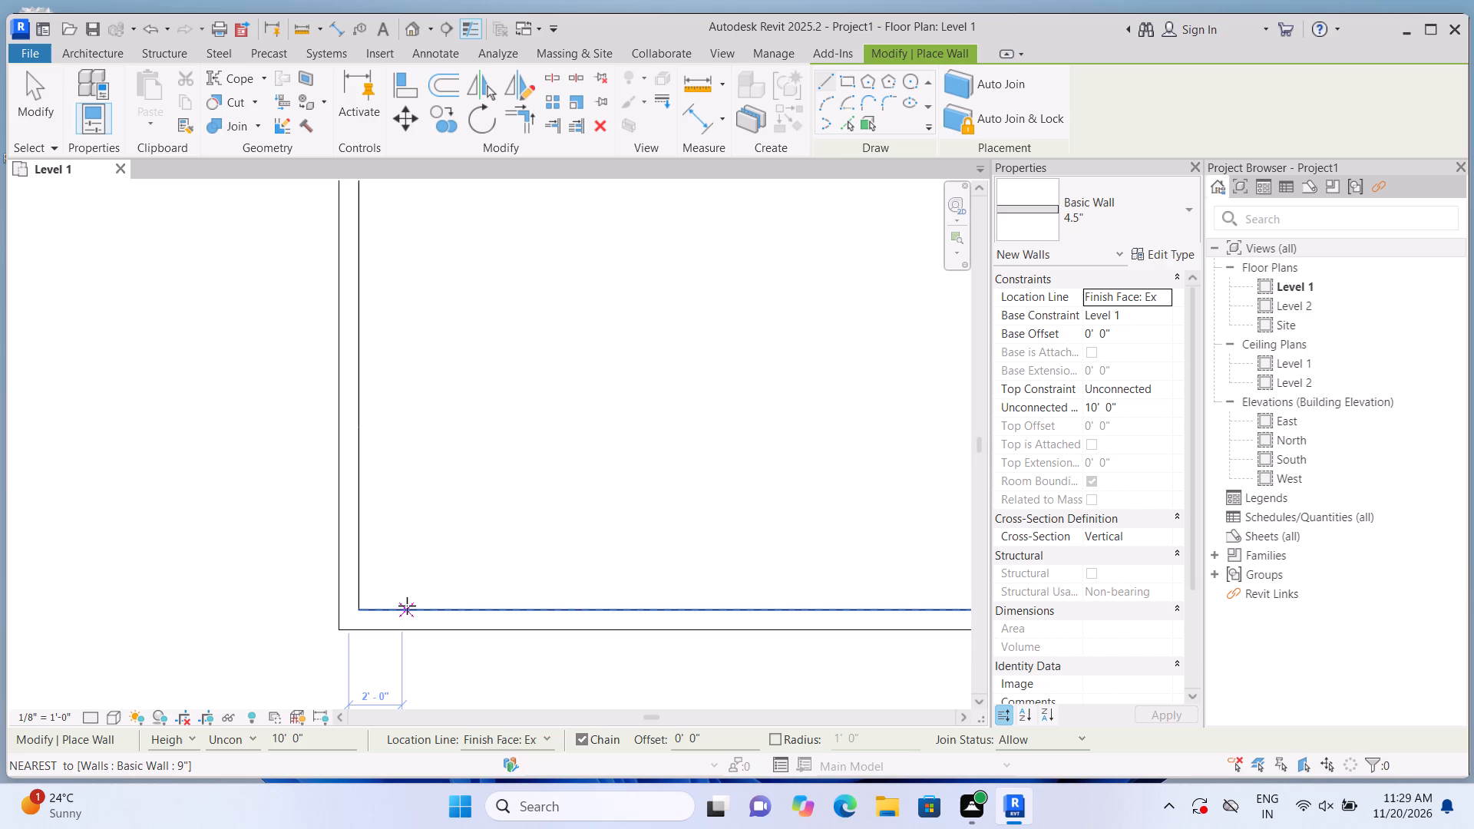
{"action": "key", "text": "7"}
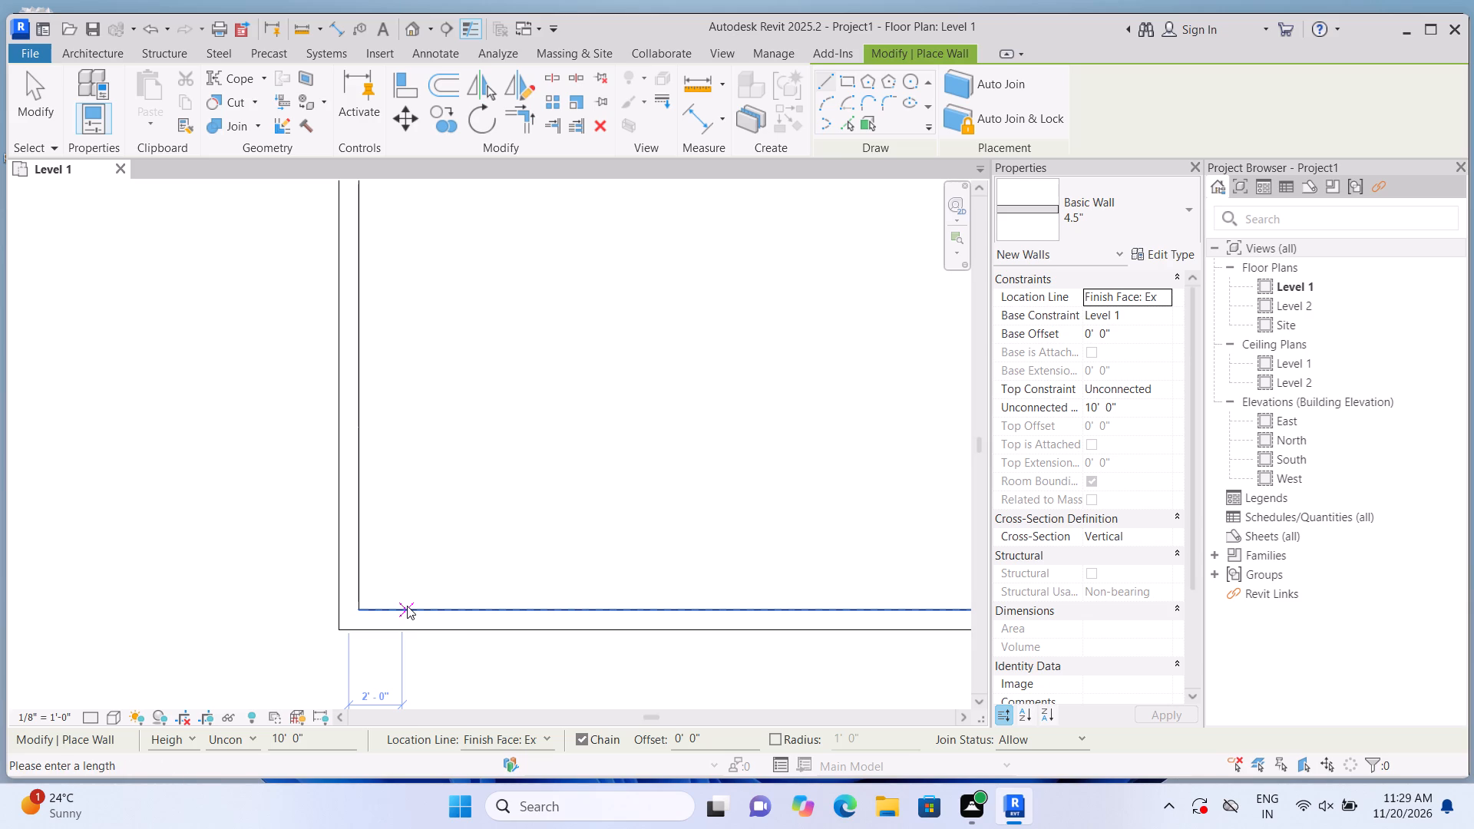
{"action": "key", "text": "apostrophe"}
{"action": "key", "text": "Return"}
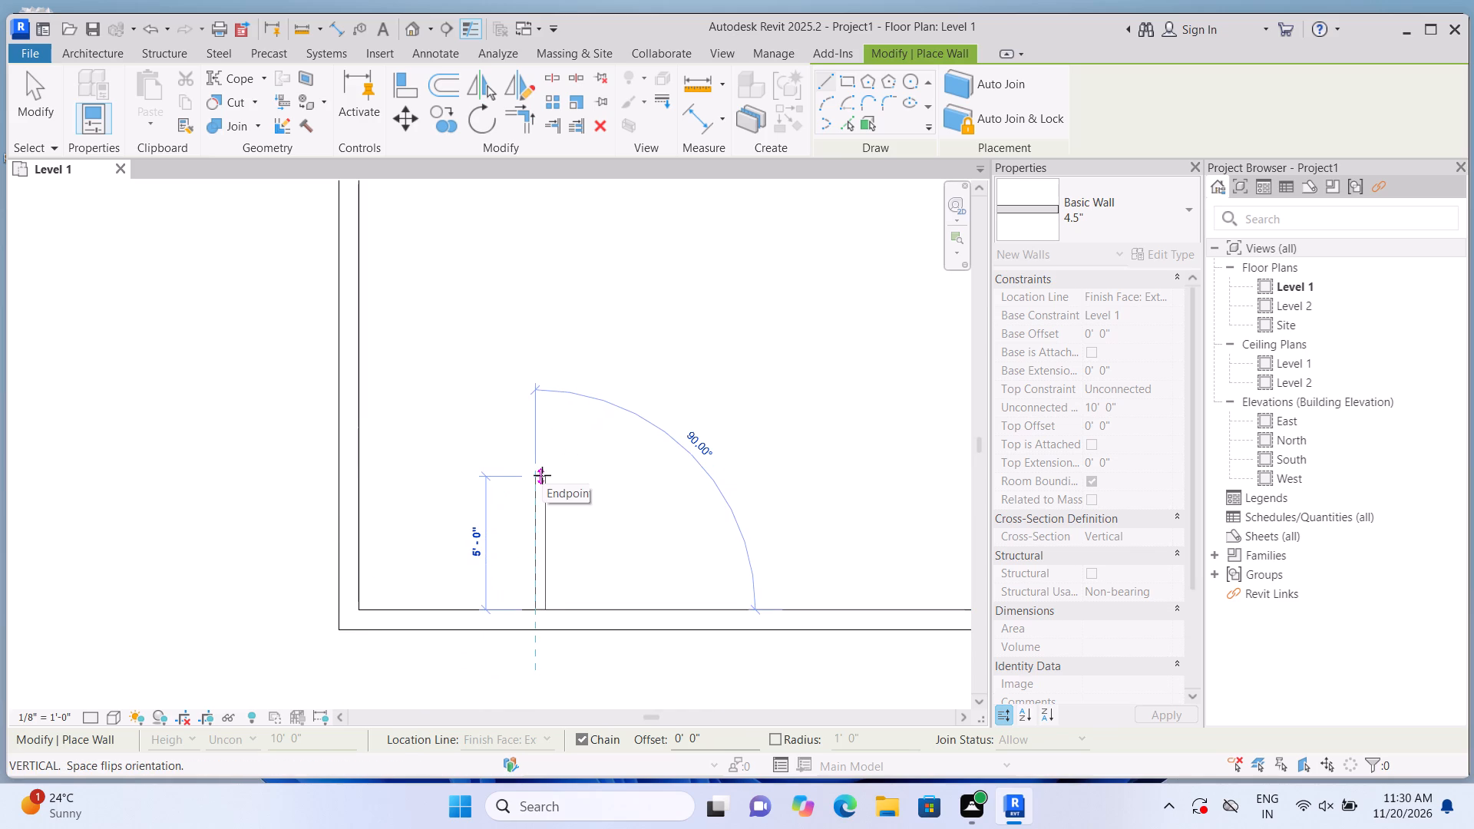
{"action": "type", "text": "11'"}
{"action": "key", "text": "Return"}
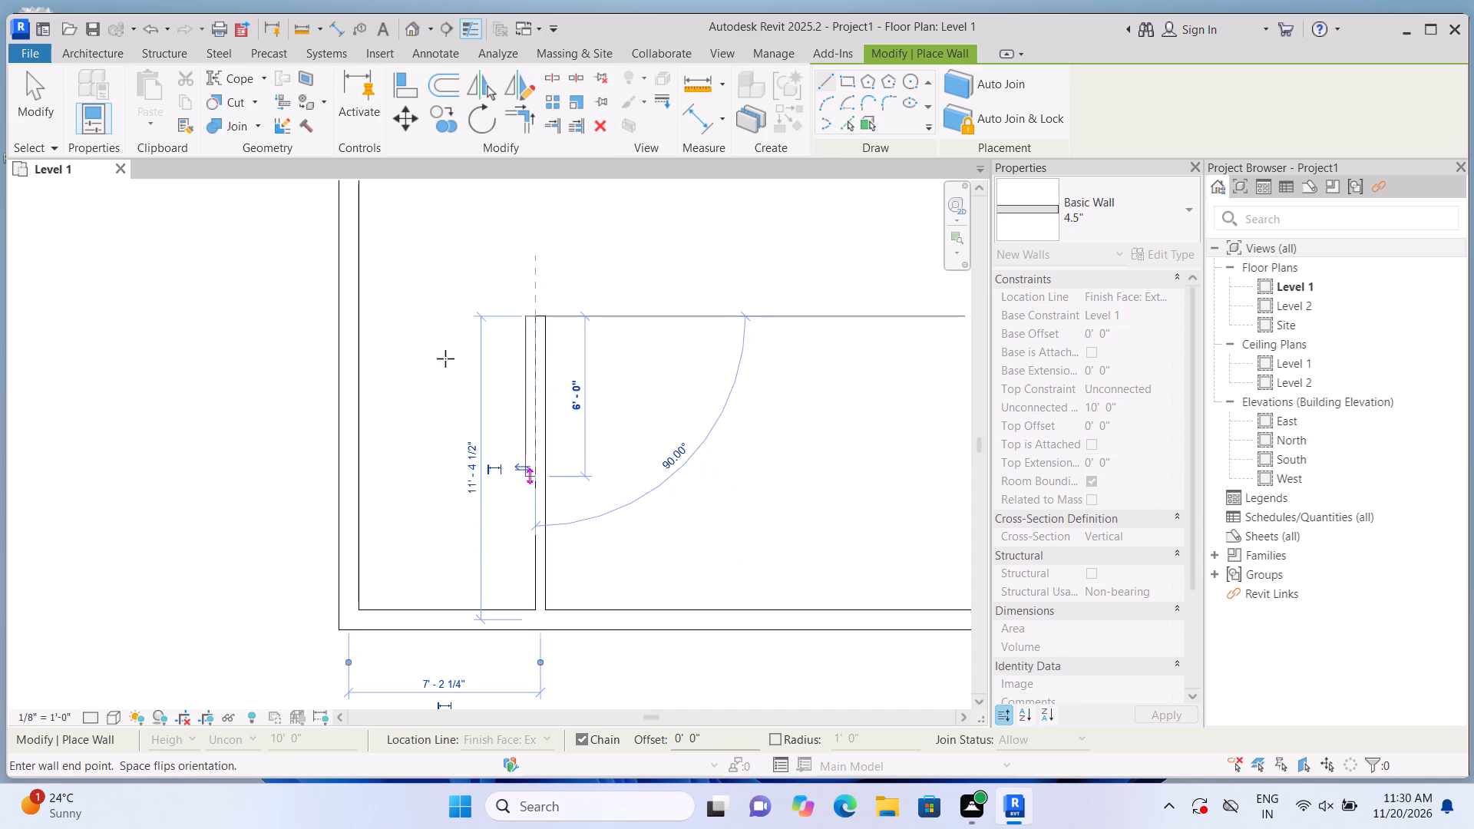
{"action": "left_click", "coordinate": [361, 314]}
{"action": "key", "text": "Escape"}
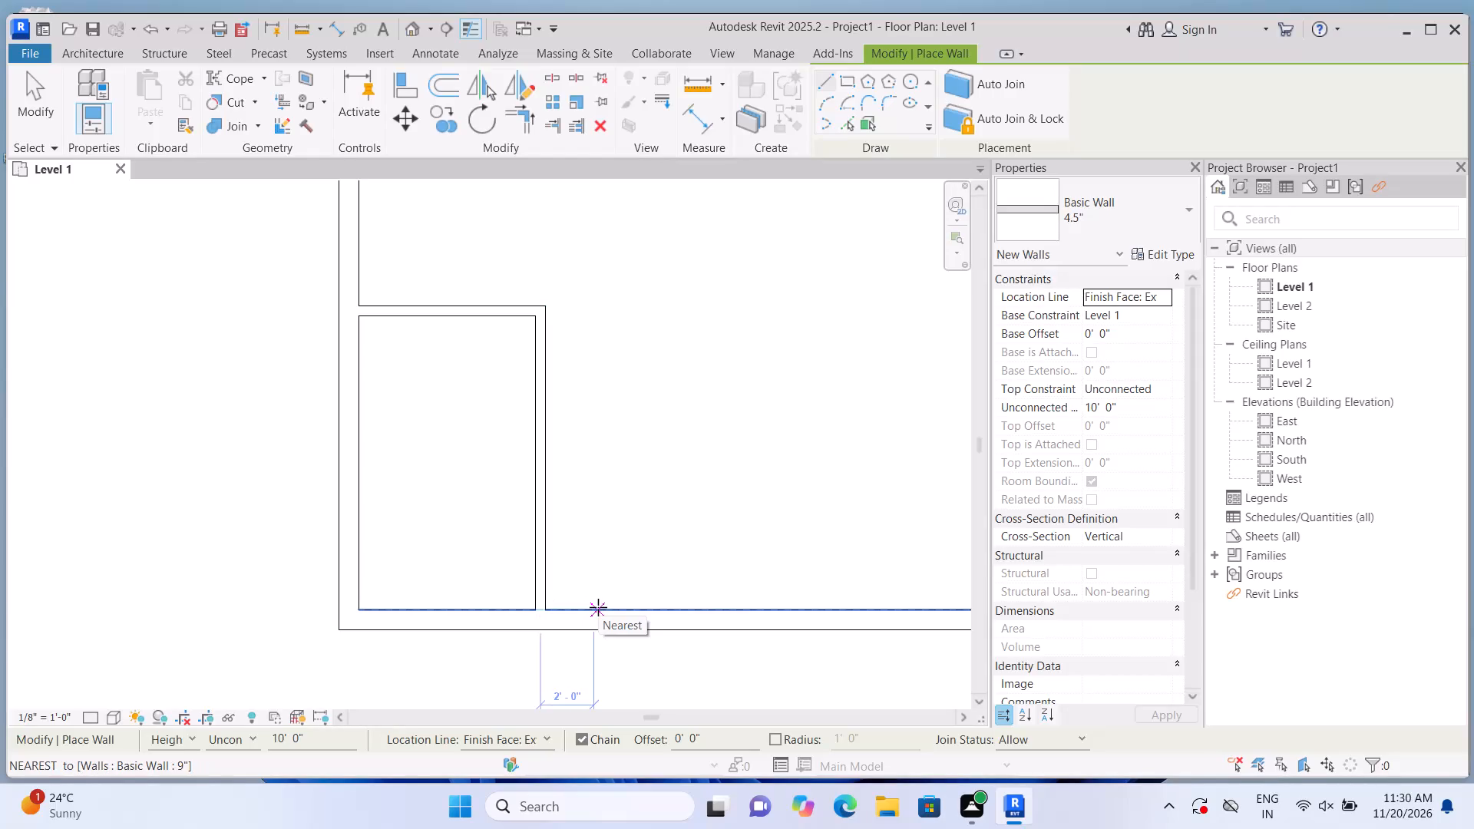
Enclose the adjoining room with 4.5" walls, starting 15' right of the first partition, going 11' up and back to that partition's upper corner.
{"action": "type", "text": "15'"}
{"action": "key", "text": "Return"}
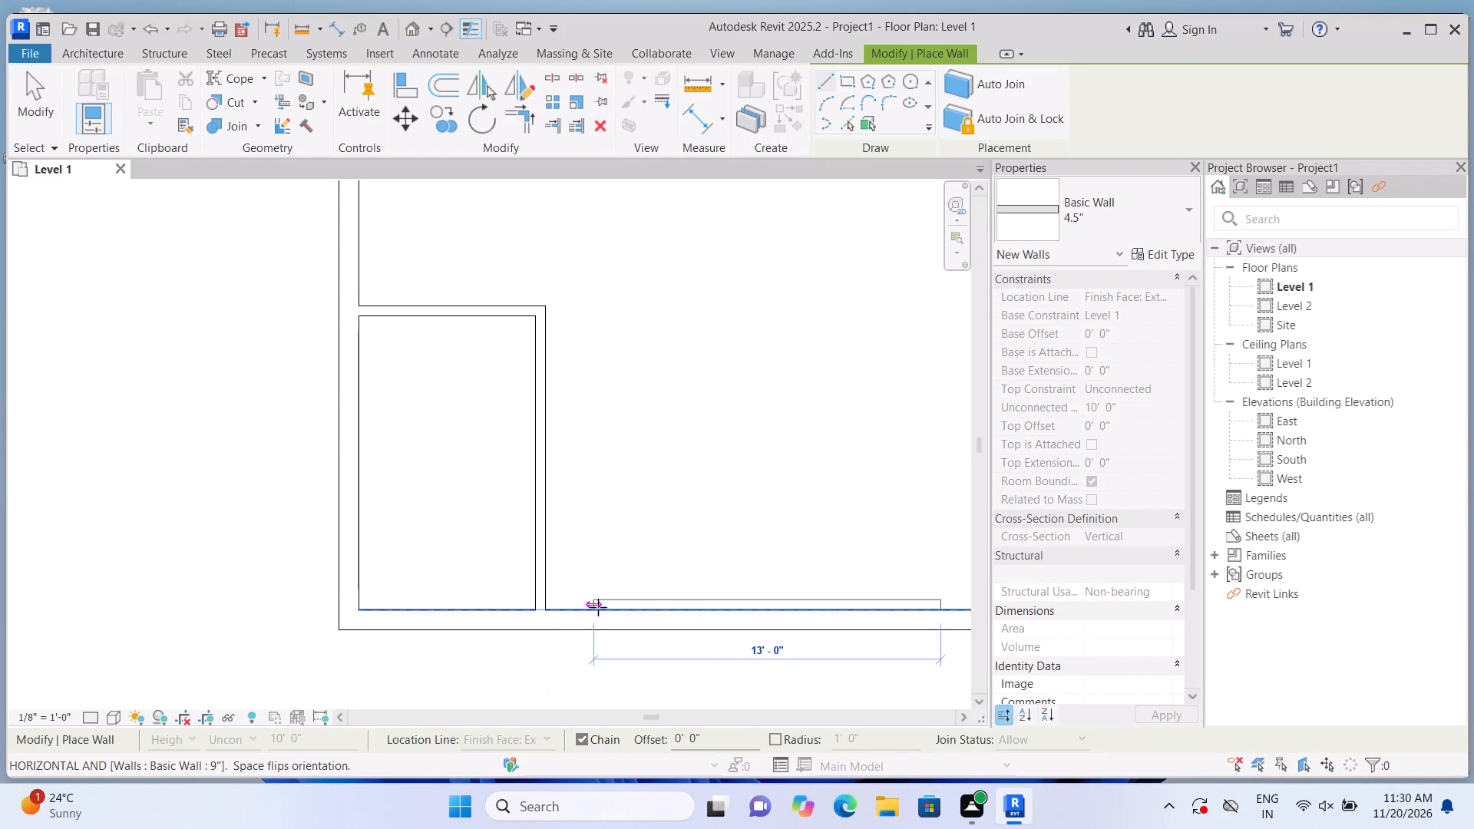
{"action": "scroll", "coordinate": [834, 365], "scroll_direction": "down", "scroll_amount": 12}
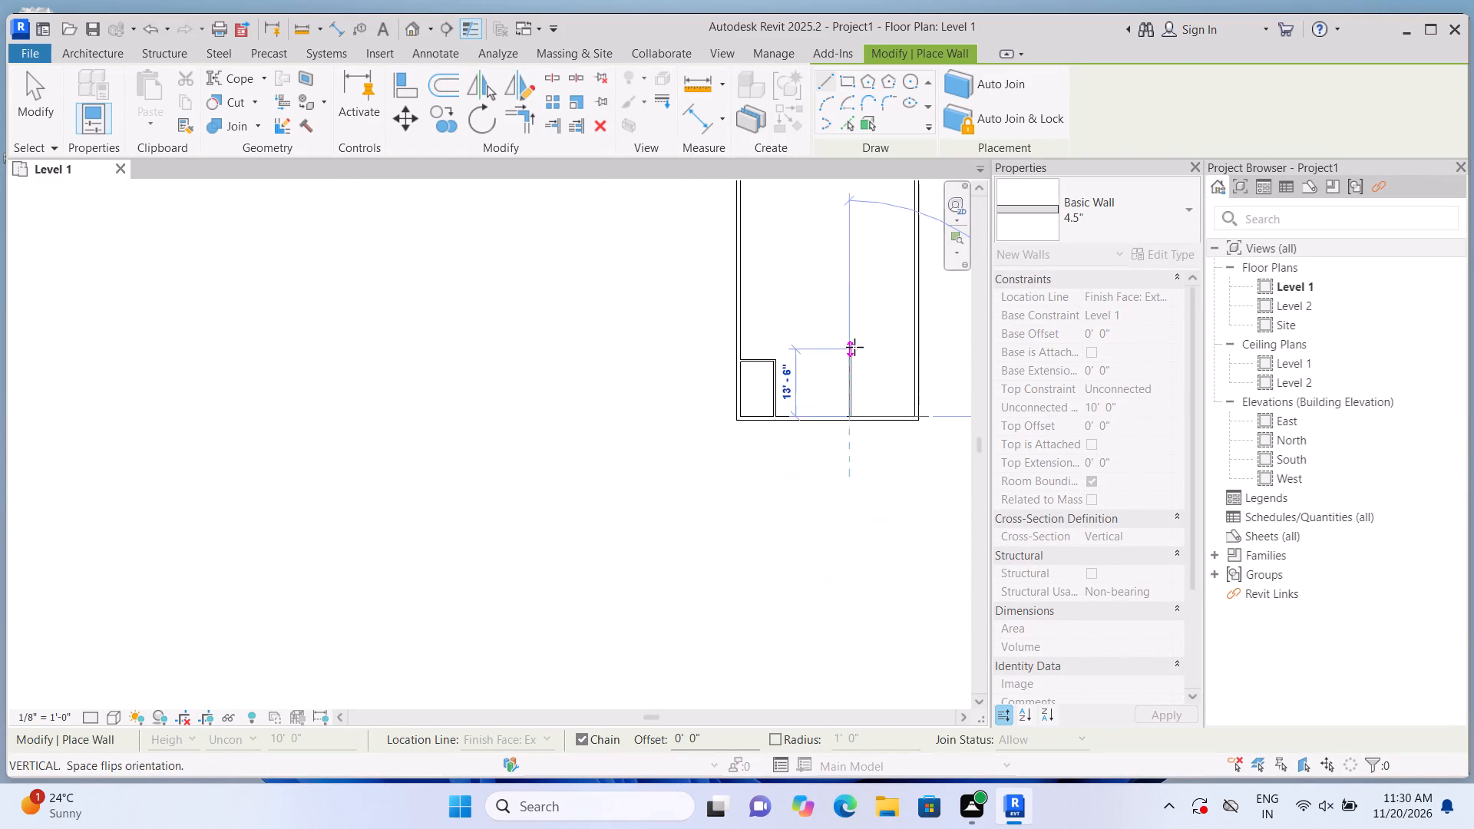
{"action": "scroll", "coordinate": [860, 342], "scroll_direction": "up", "scroll_amount": 4}
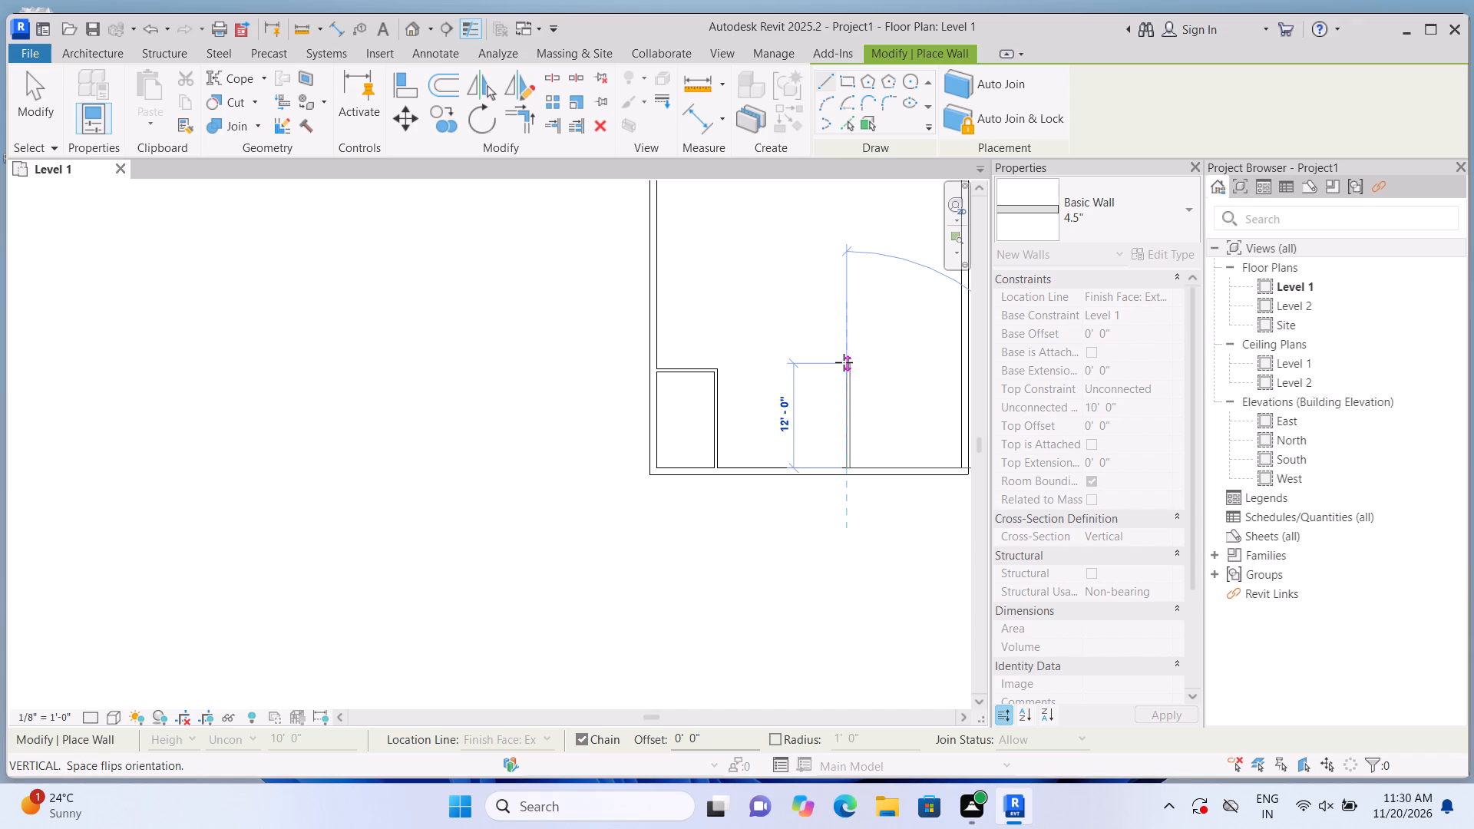
{"action": "type", "text": "11'"}
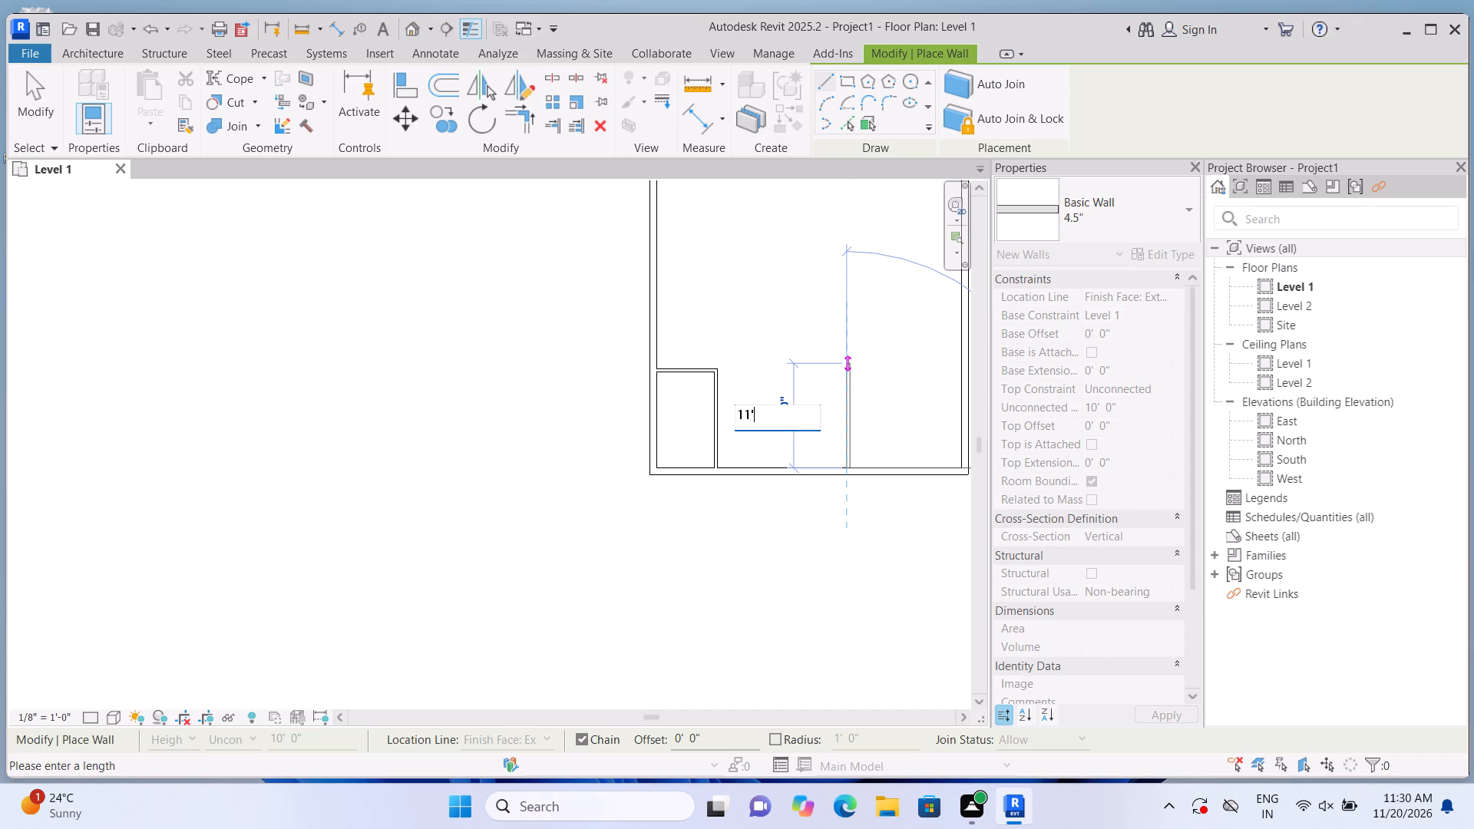
{"action": "key", "text": "Return"}
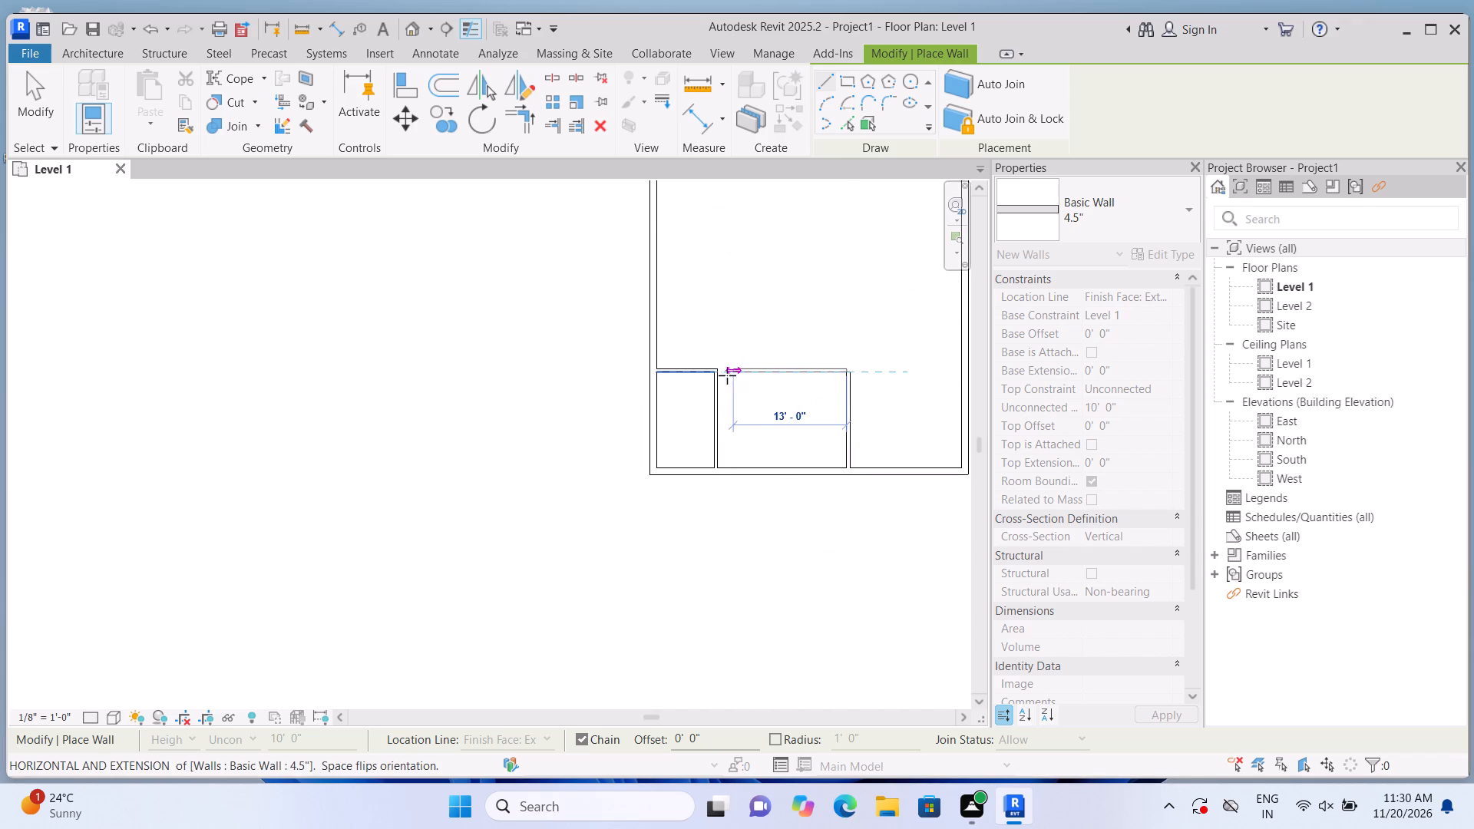
{"action": "scroll", "coordinate": [725, 376], "scroll_direction": "up", "scroll_amount": 9}
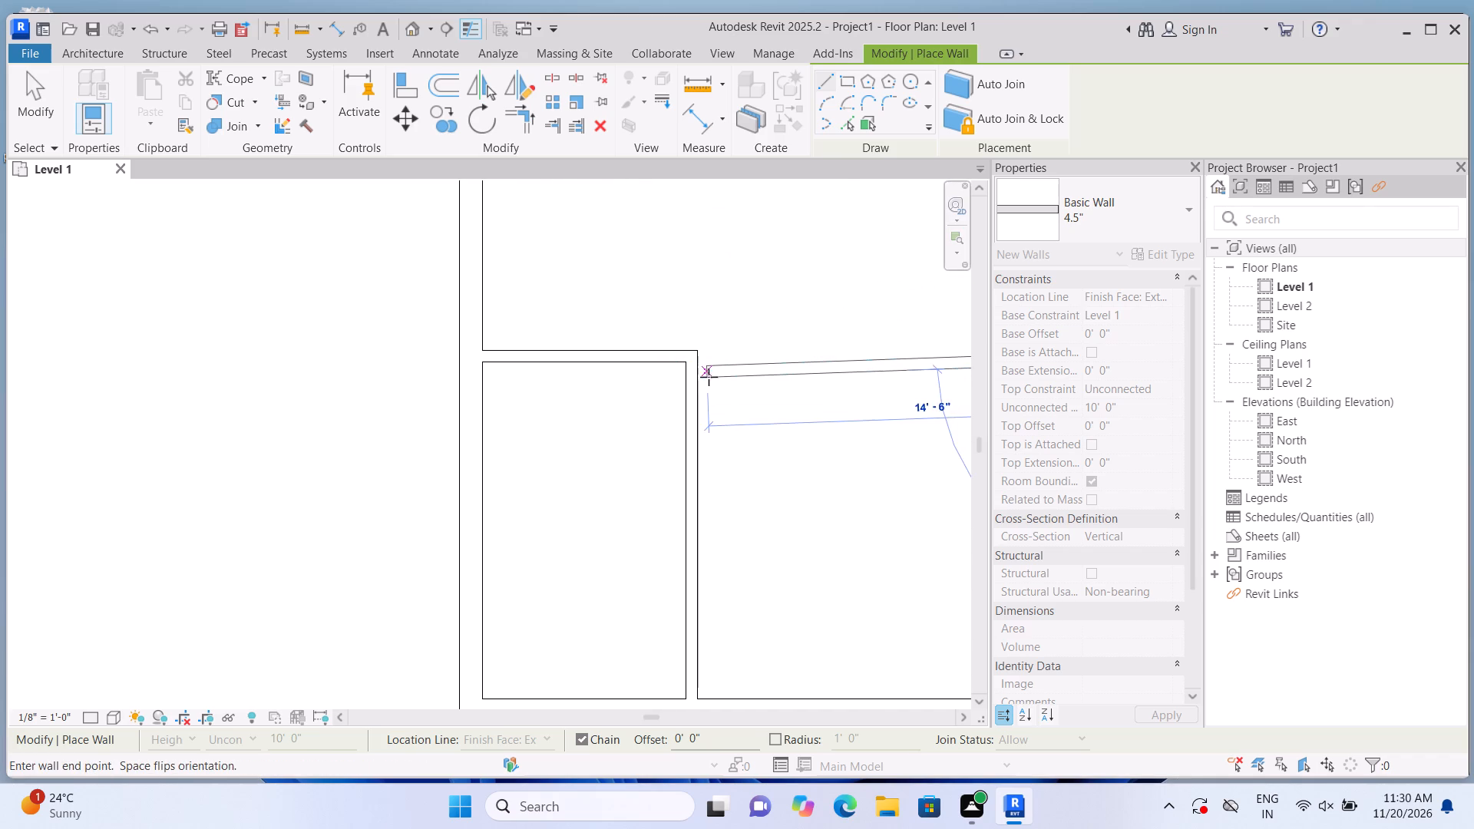
{"action": "left_click", "coordinate": [699, 368]}
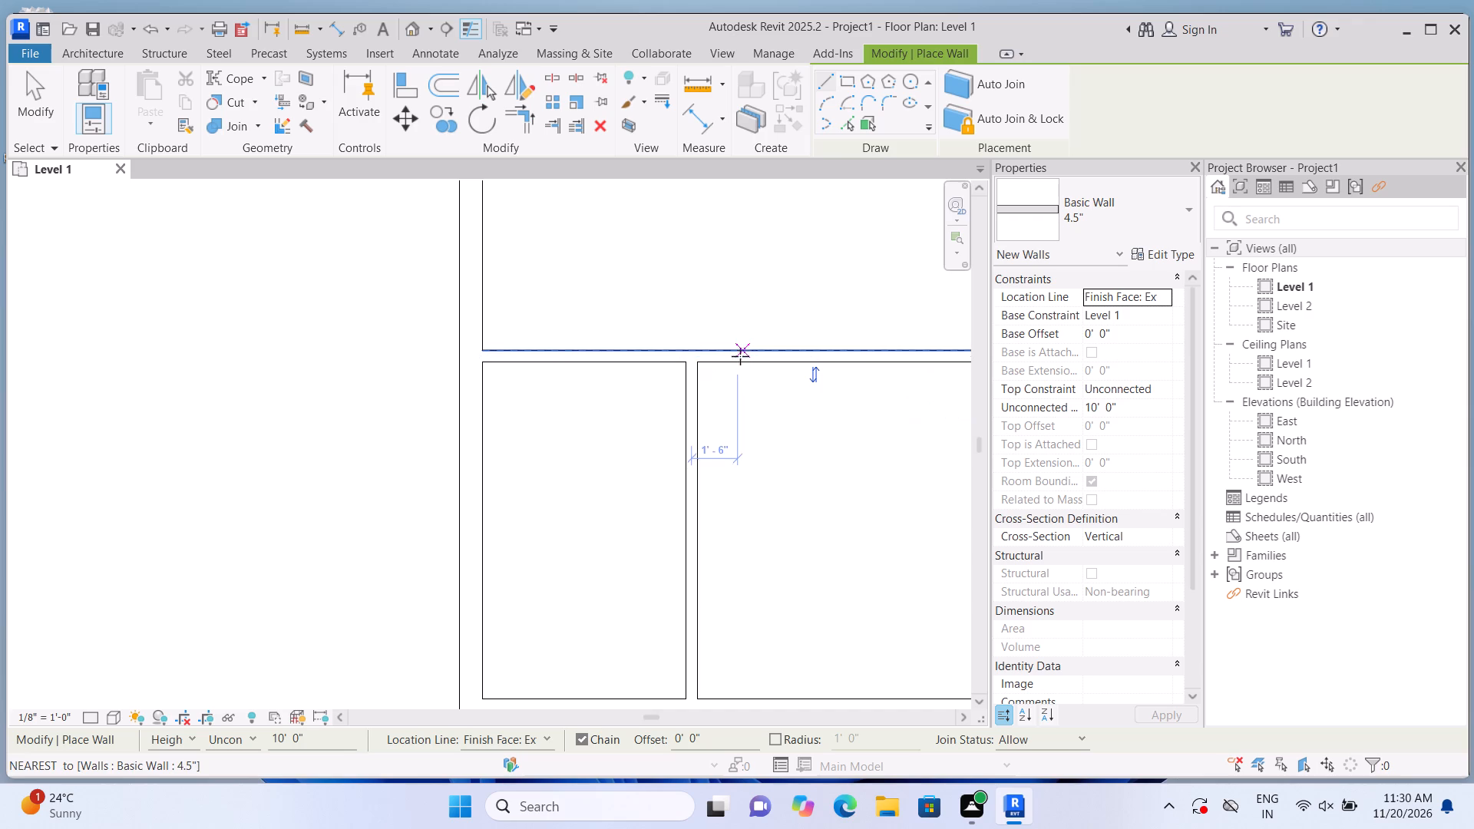
{"action": "key", "text": "Escape"}
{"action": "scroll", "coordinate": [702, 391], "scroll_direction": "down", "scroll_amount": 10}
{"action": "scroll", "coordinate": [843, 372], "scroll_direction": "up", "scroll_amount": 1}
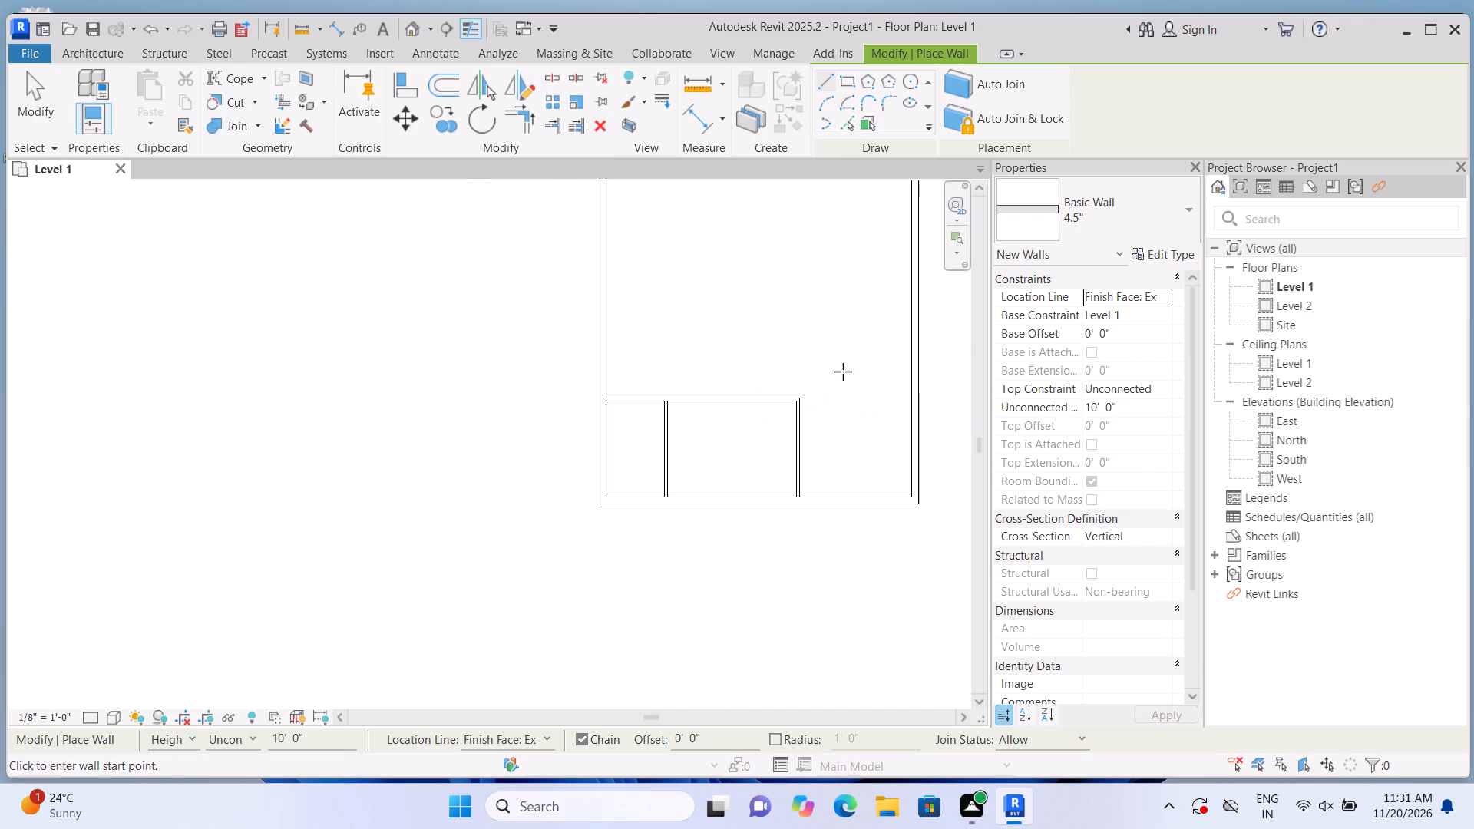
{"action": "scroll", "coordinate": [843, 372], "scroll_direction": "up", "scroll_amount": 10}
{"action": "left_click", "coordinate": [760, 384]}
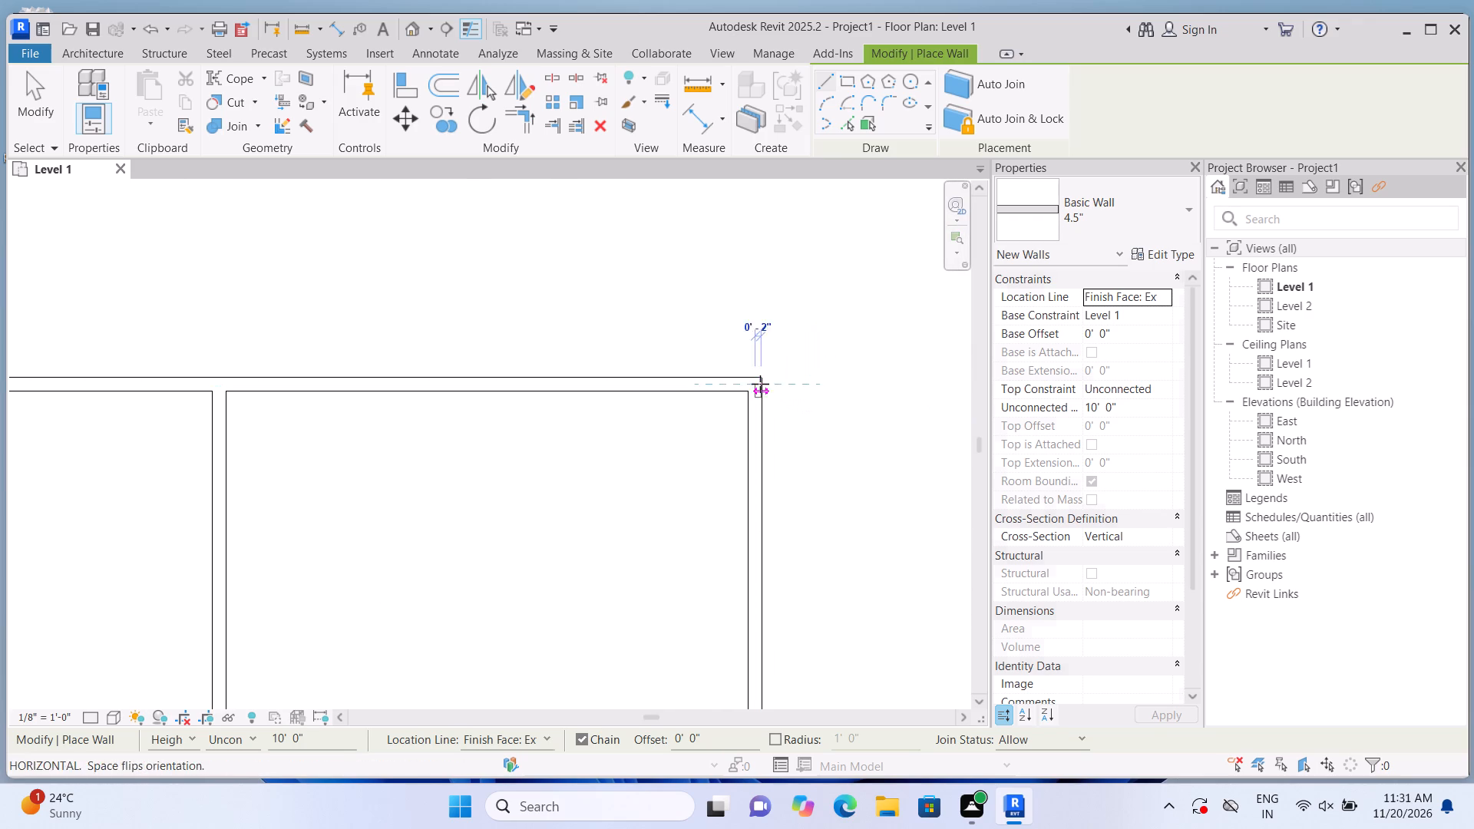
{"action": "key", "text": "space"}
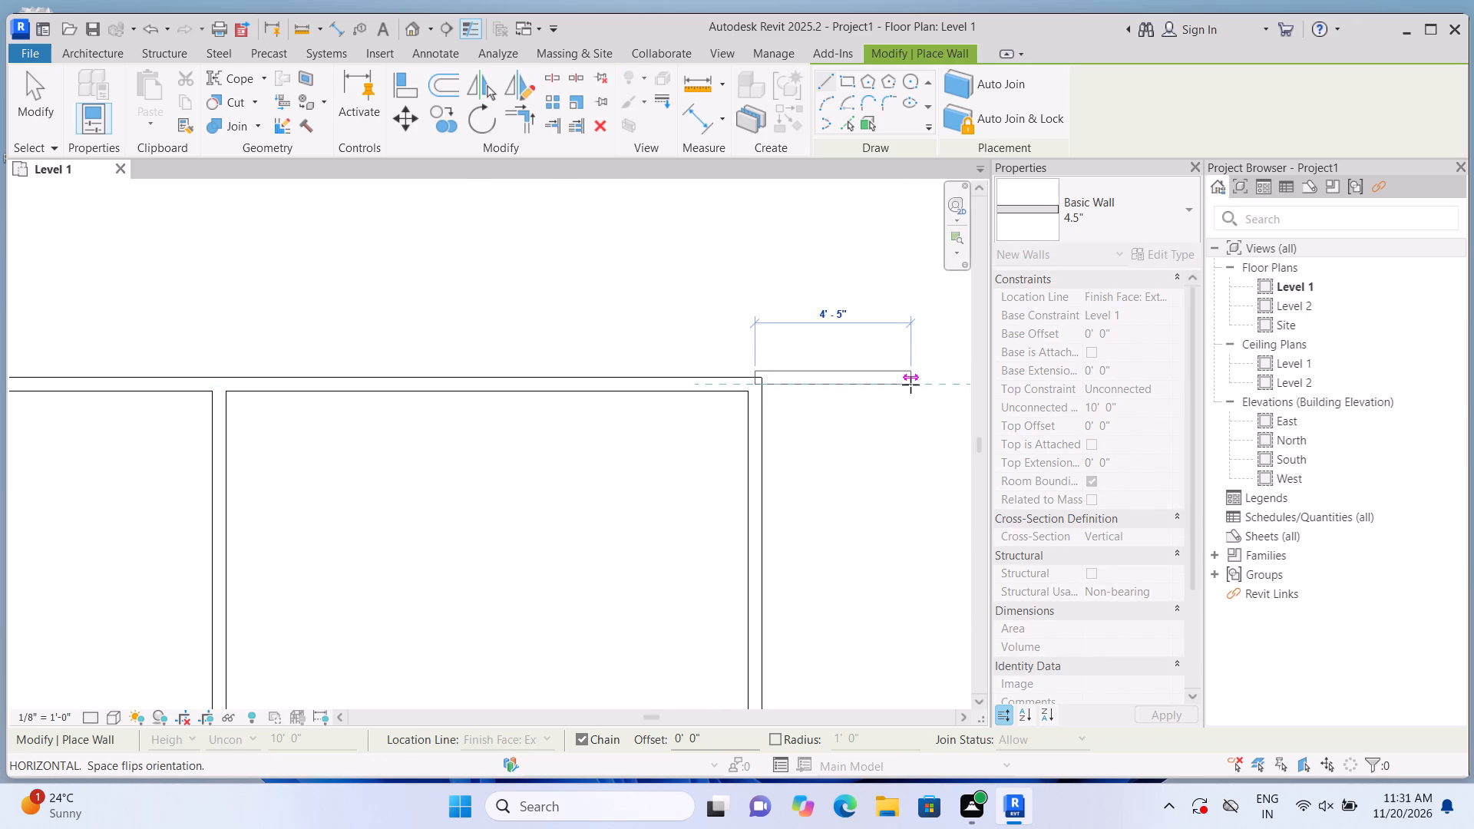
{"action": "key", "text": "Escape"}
Draw a horizontal 4.5" wall from the middle room's upper-right outer corner to the right outer wall, enclosing the third room.
{"action": "scroll", "coordinate": [800, 386], "scroll_direction": "up", "scroll_amount": 4}
{"action": "left_click", "coordinate": [742, 373]}
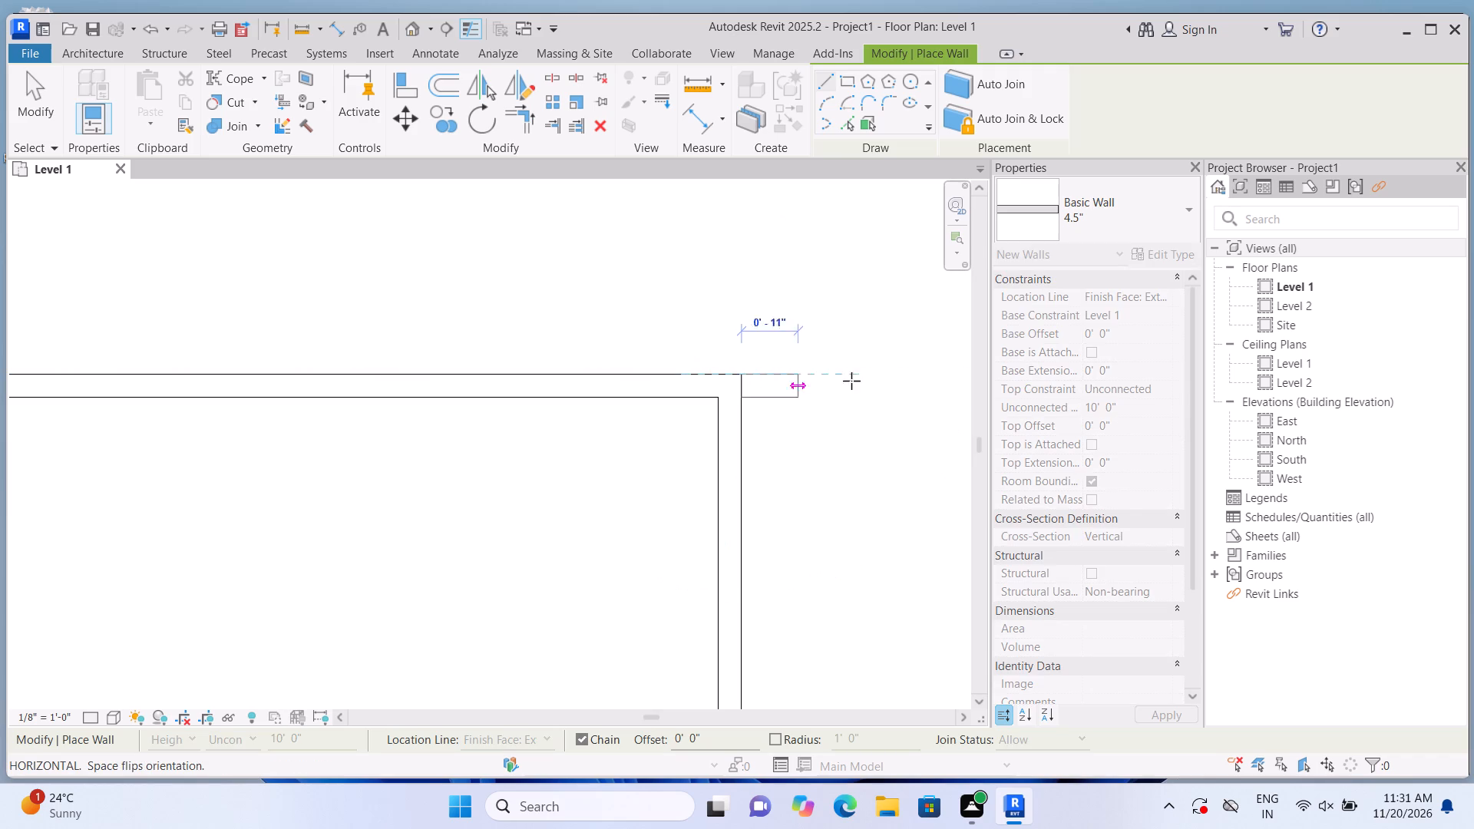
{"action": "scroll", "coordinate": [862, 380], "scroll_direction": "down", "scroll_amount": 19}
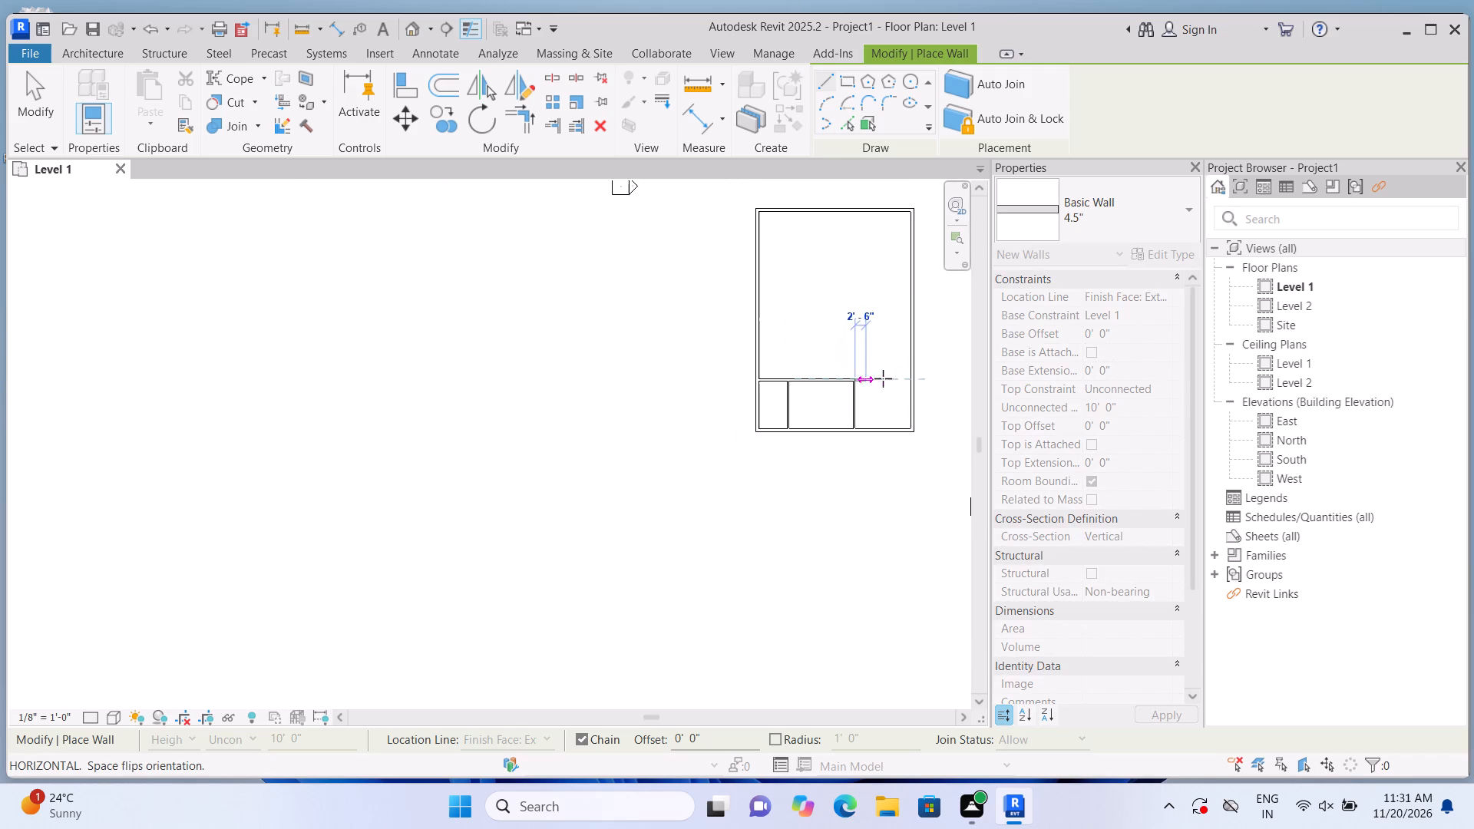
{"action": "scroll", "coordinate": [920, 376], "scroll_direction": "up", "scroll_amount": 9}
{"action": "scroll", "coordinate": [910, 381], "scroll_direction": "down", "scroll_amount": 1}
{"action": "scroll", "coordinate": [907, 380], "scroll_direction": "up", "scroll_amount": 2}
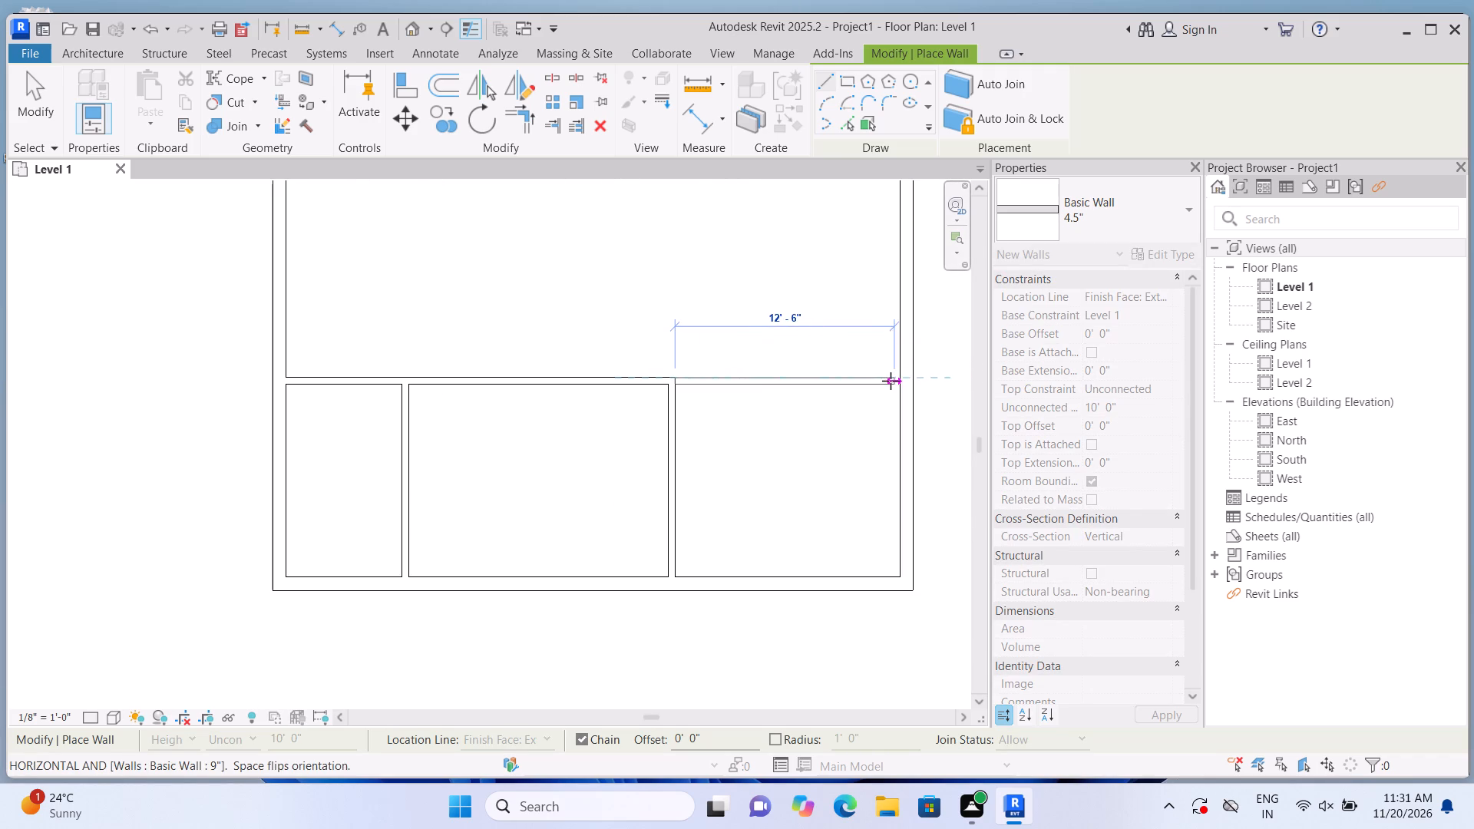
{"action": "left_click", "coordinate": [897, 380]}
{"action": "key", "text": "Escape"}
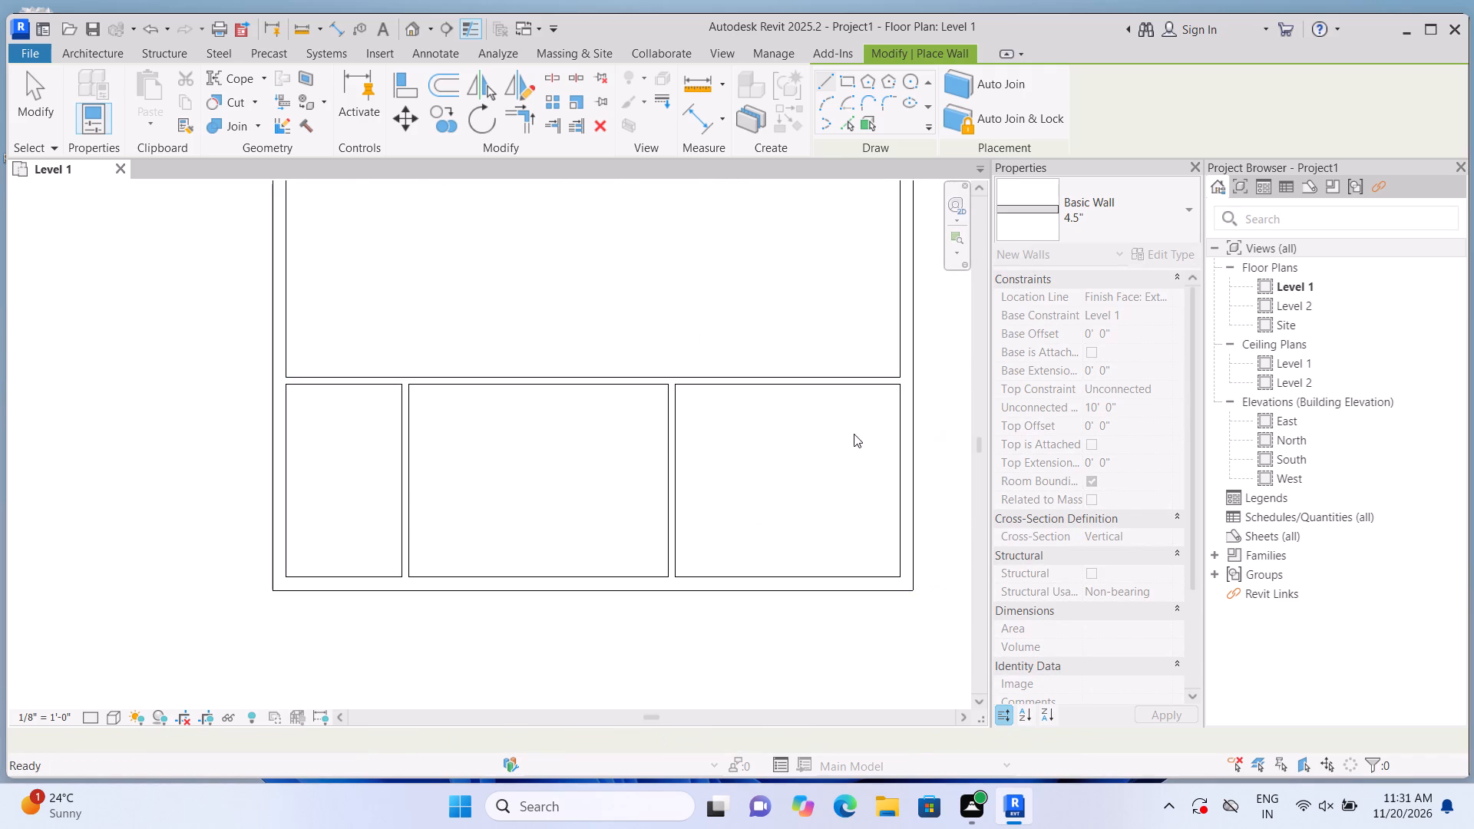
{"action": "scroll", "coordinate": [854, 434], "scroll_direction": "down", "scroll_amount": 3}
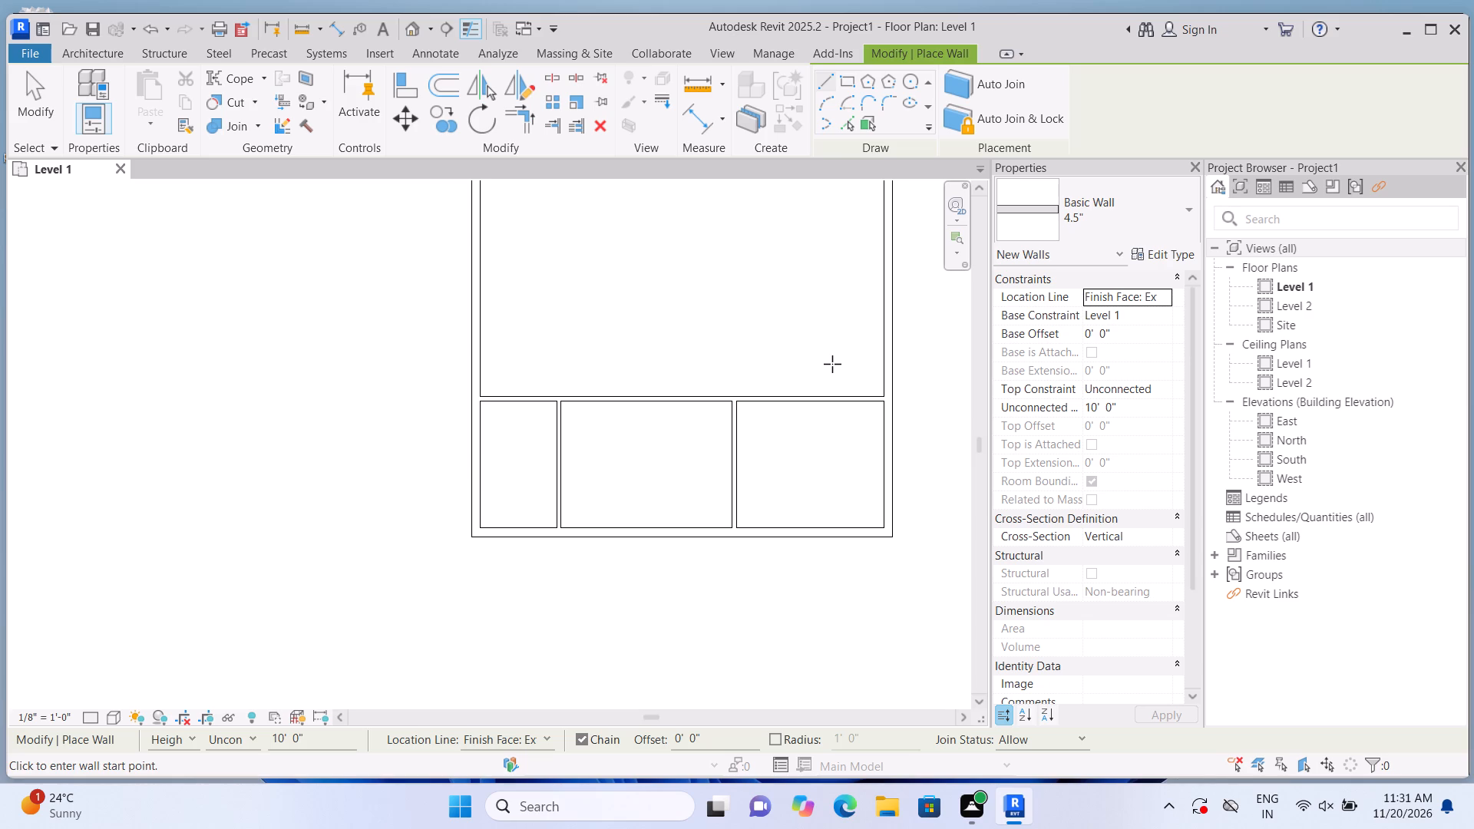
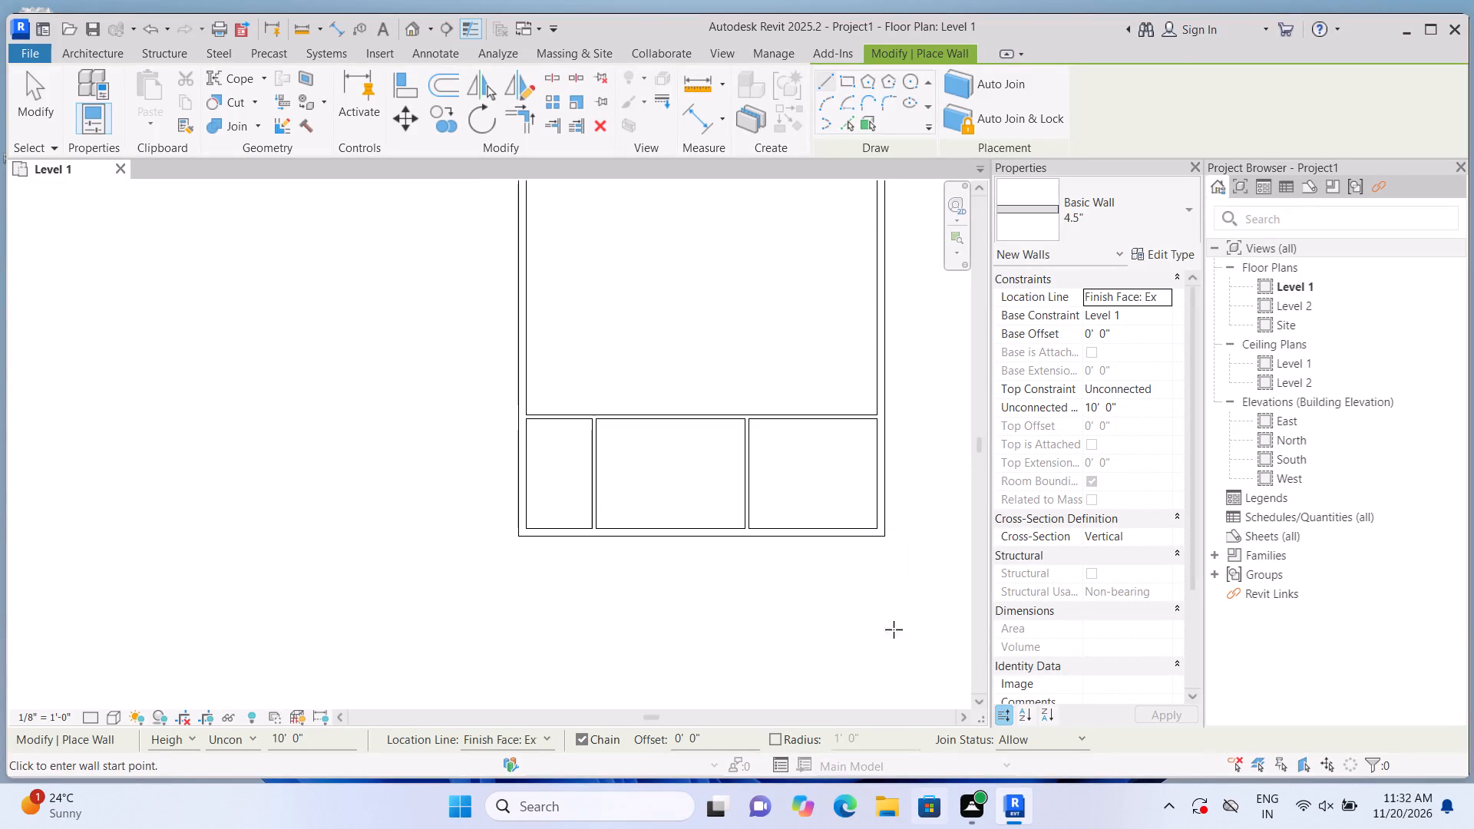
Enclose a room above the lower-left one with 4.5" walls: start 10' along the horizontal partition, go 12' up, and return to the left outer wall.
{"action": "scroll", "coordinate": [865, 546], "scroll_direction": "down", "scroll_amount": 6}
{"action": "scroll", "coordinate": [944, 389], "scroll_direction": "up", "scroll_amount": 2}
{"action": "scroll", "coordinate": [847, 487], "scroll_direction": "up", "scroll_amount": 1}
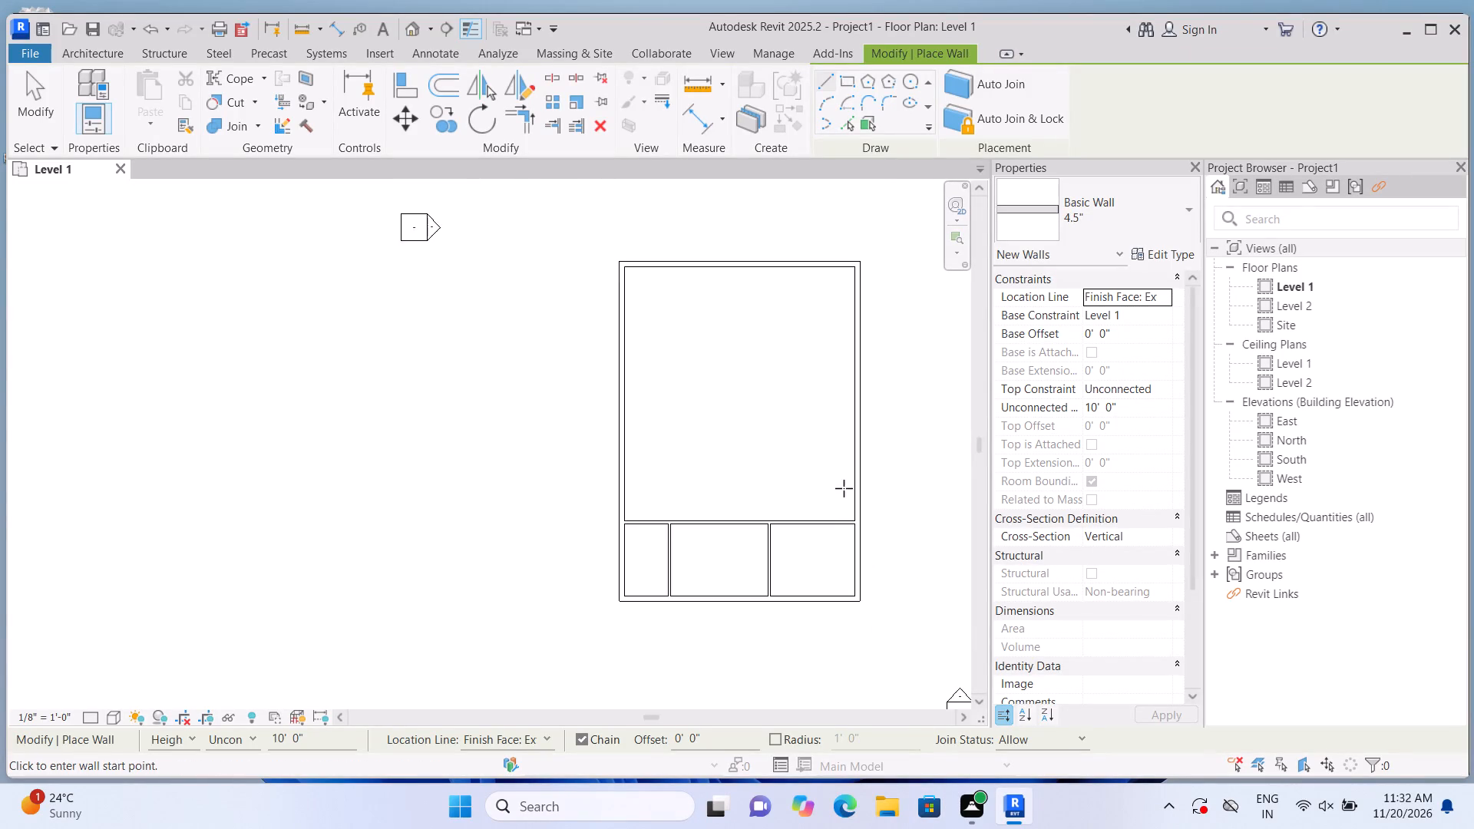
{"action": "scroll", "coordinate": [844, 488], "scroll_direction": "up", "scroll_amount": 1}
{"action": "scroll", "coordinate": [739, 559], "scroll_direction": "up", "scroll_amount": 2}
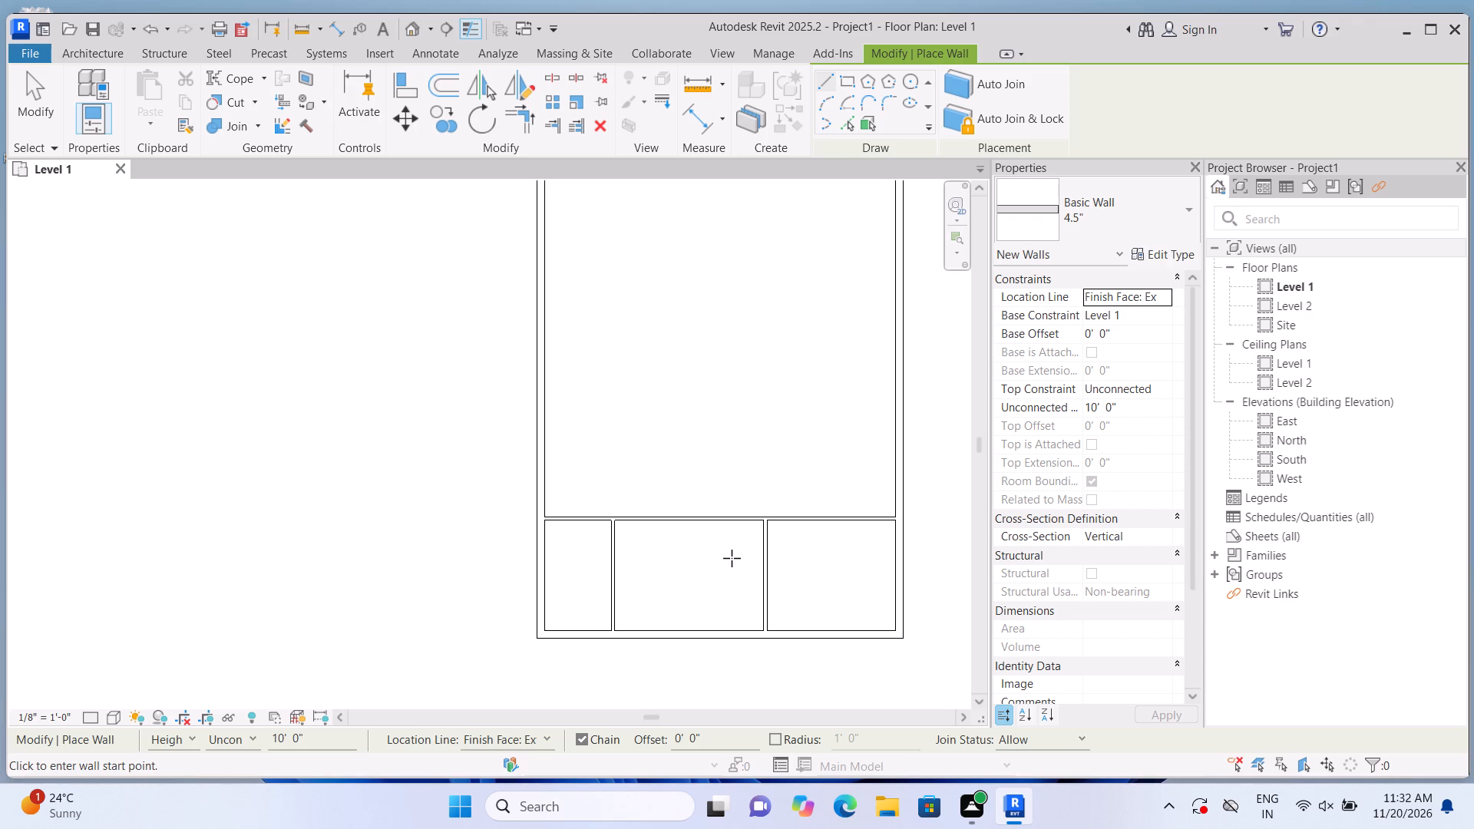
{"action": "scroll", "coordinate": [729, 590], "scroll_direction": "down", "scroll_amount": 1}
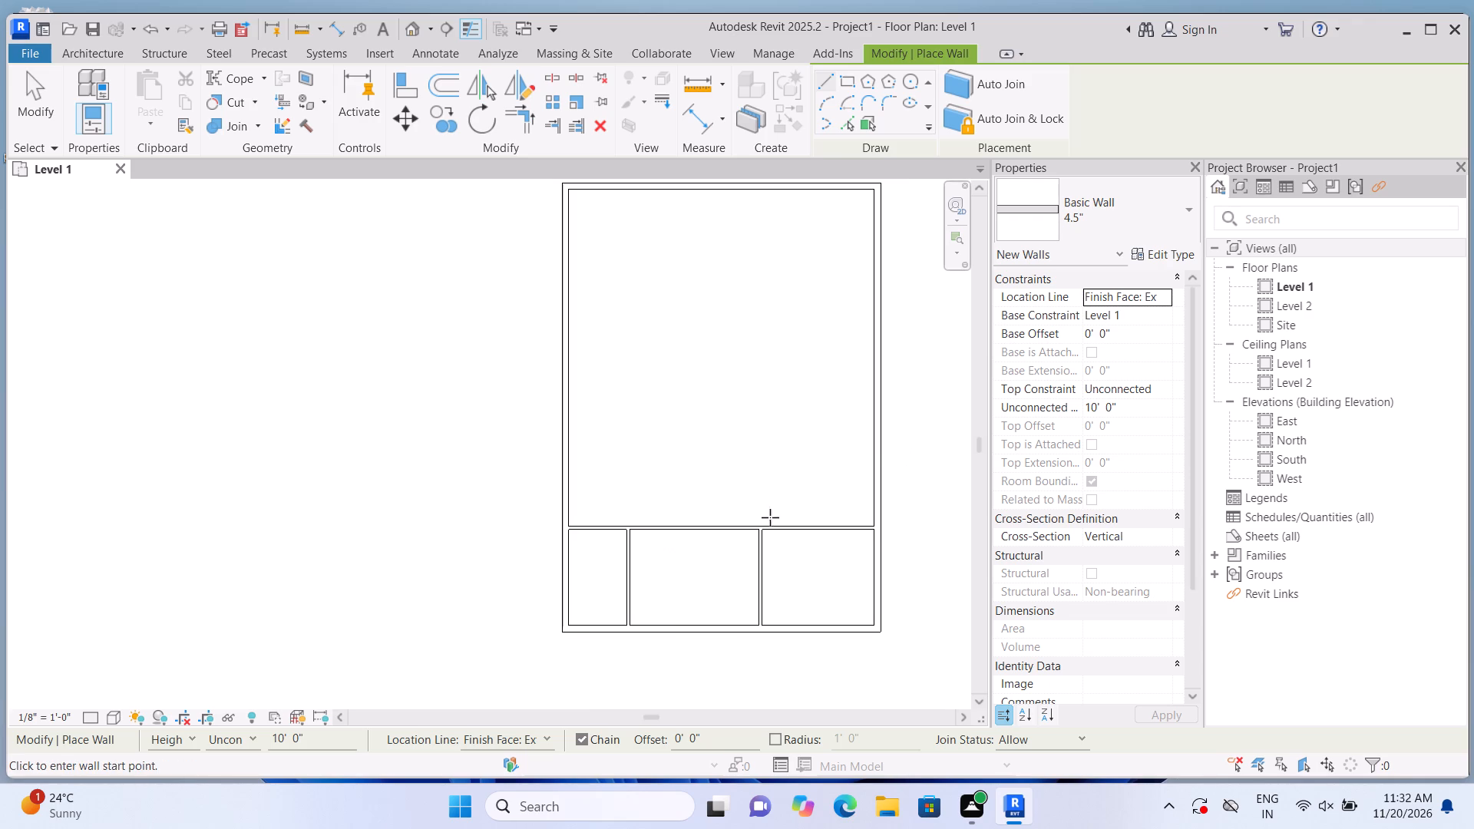
{"action": "scroll", "coordinate": [640, 533], "scroll_direction": "up", "scroll_amount": 6}
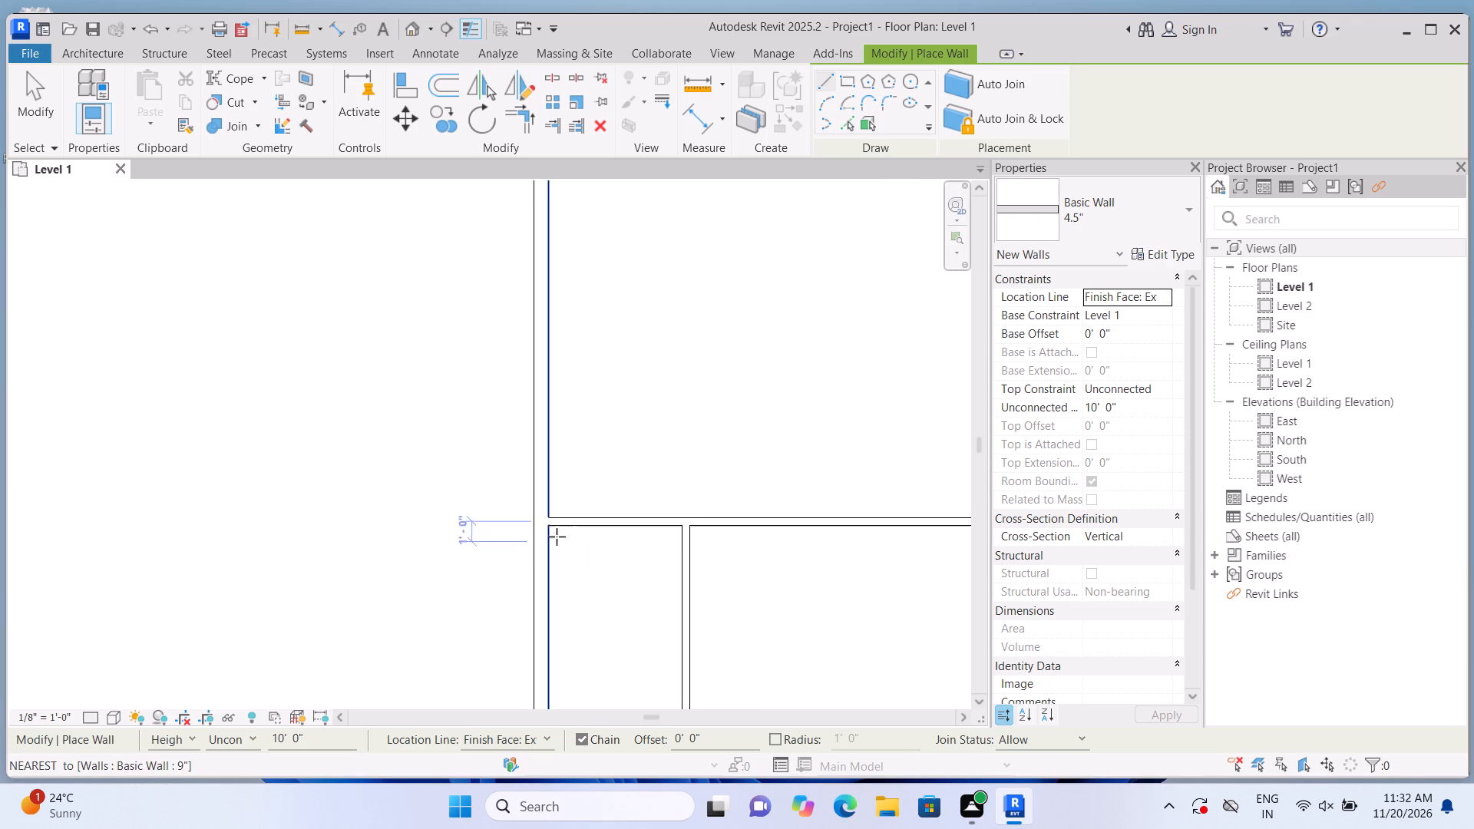
{"action": "scroll", "coordinate": [557, 537], "scroll_direction": "up", "scroll_amount": 3}
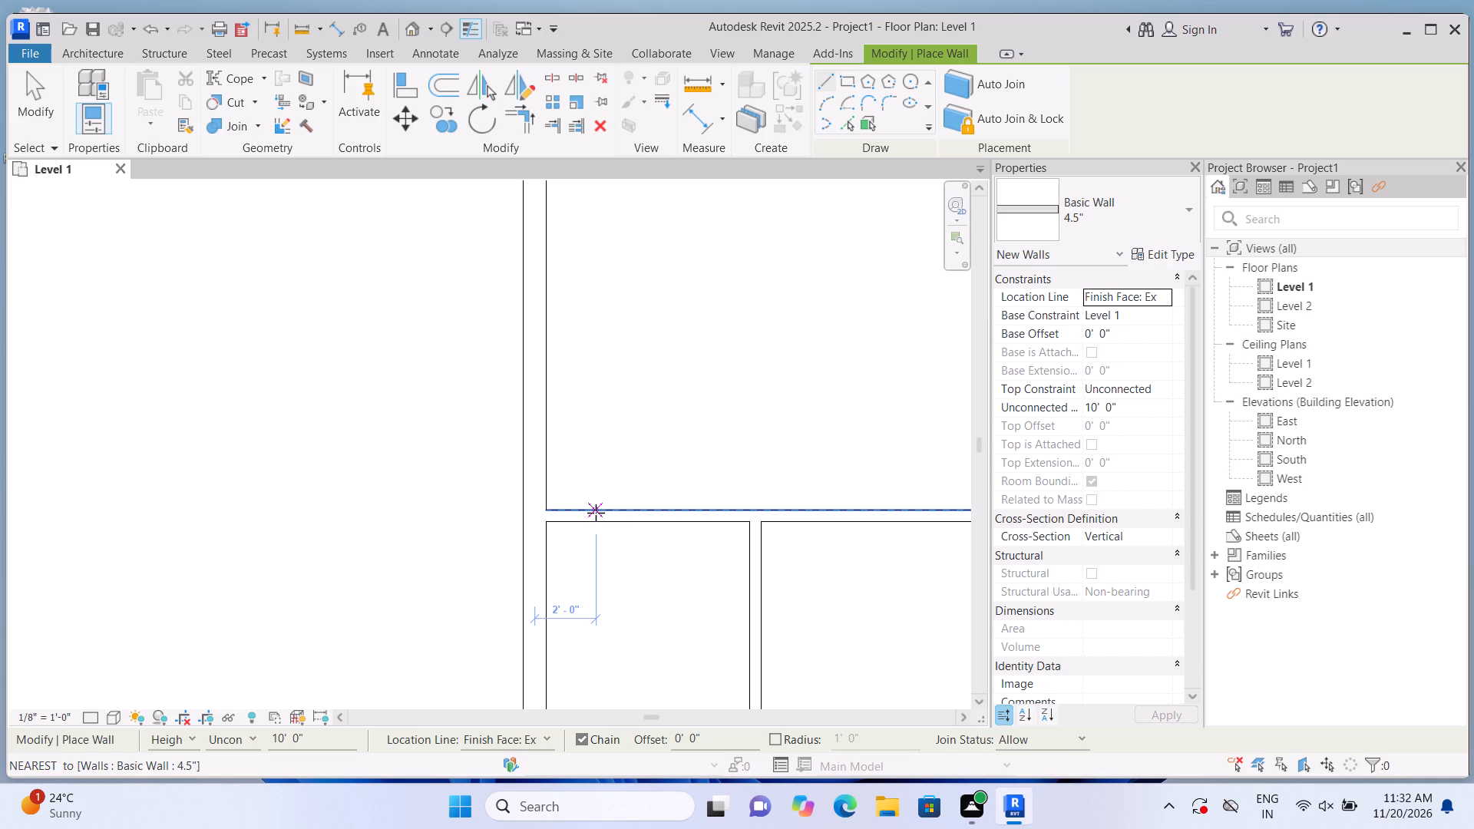
{"action": "type", "text": "10'"}
{"action": "key", "text": "Return"}
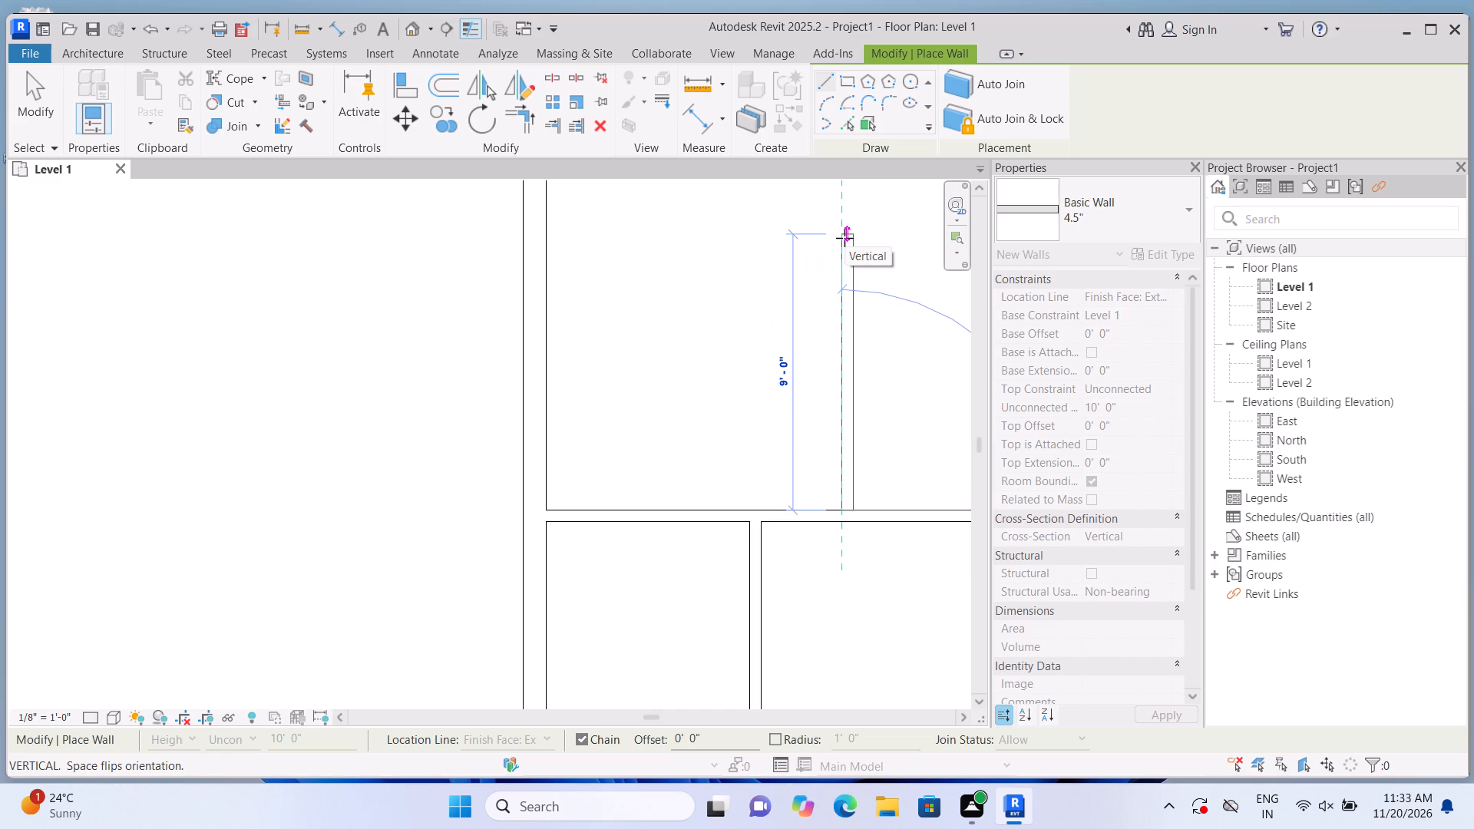
{"action": "type", "text": "12'"}
{"action": "key", "text": "Return"}
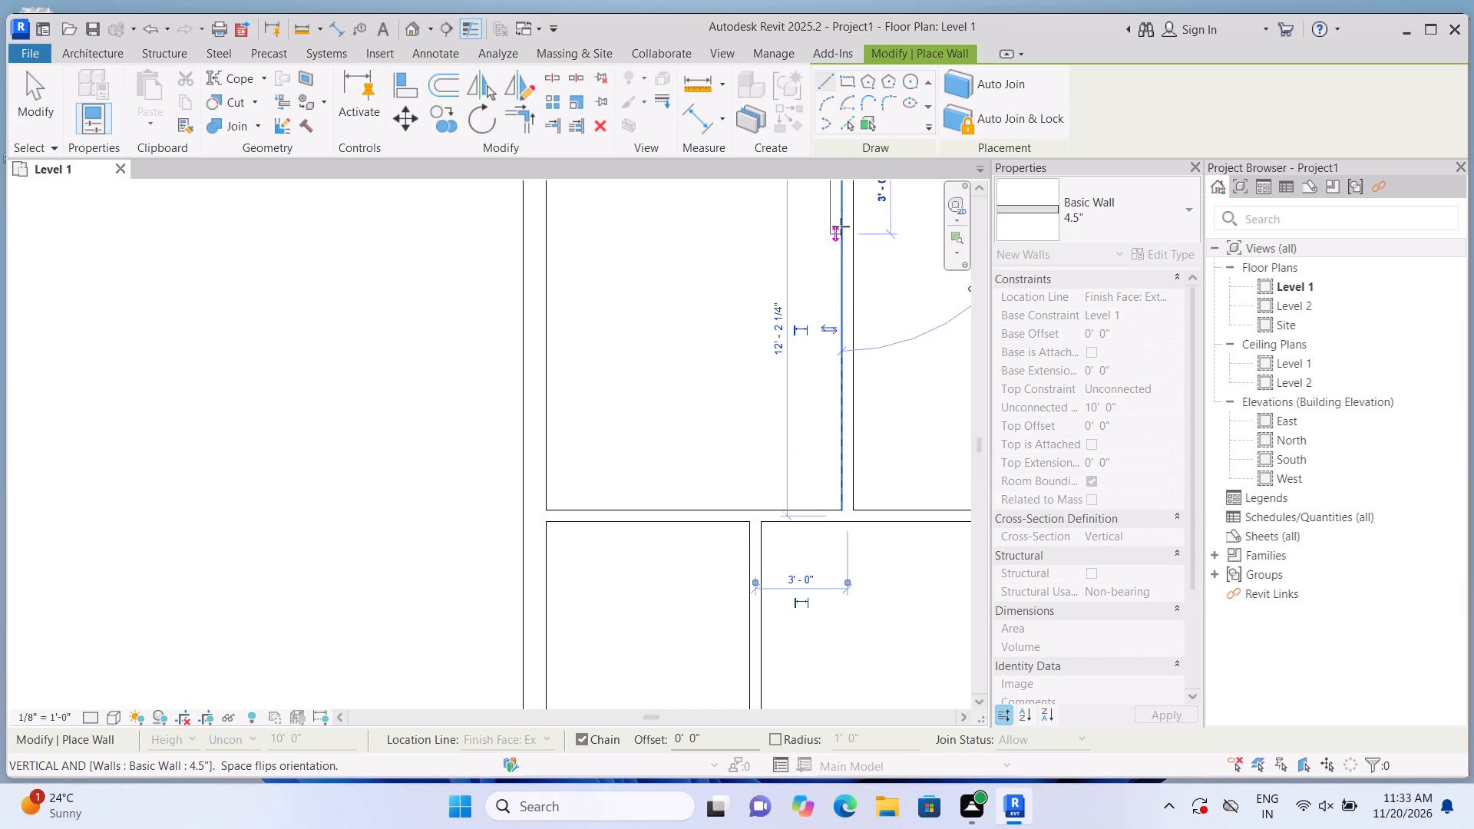
{"action": "scroll", "coordinate": [840, 227], "scroll_direction": "down", "scroll_amount": 11}
{"action": "scroll", "coordinate": [804, 340], "scroll_direction": "down", "scroll_amount": 5}
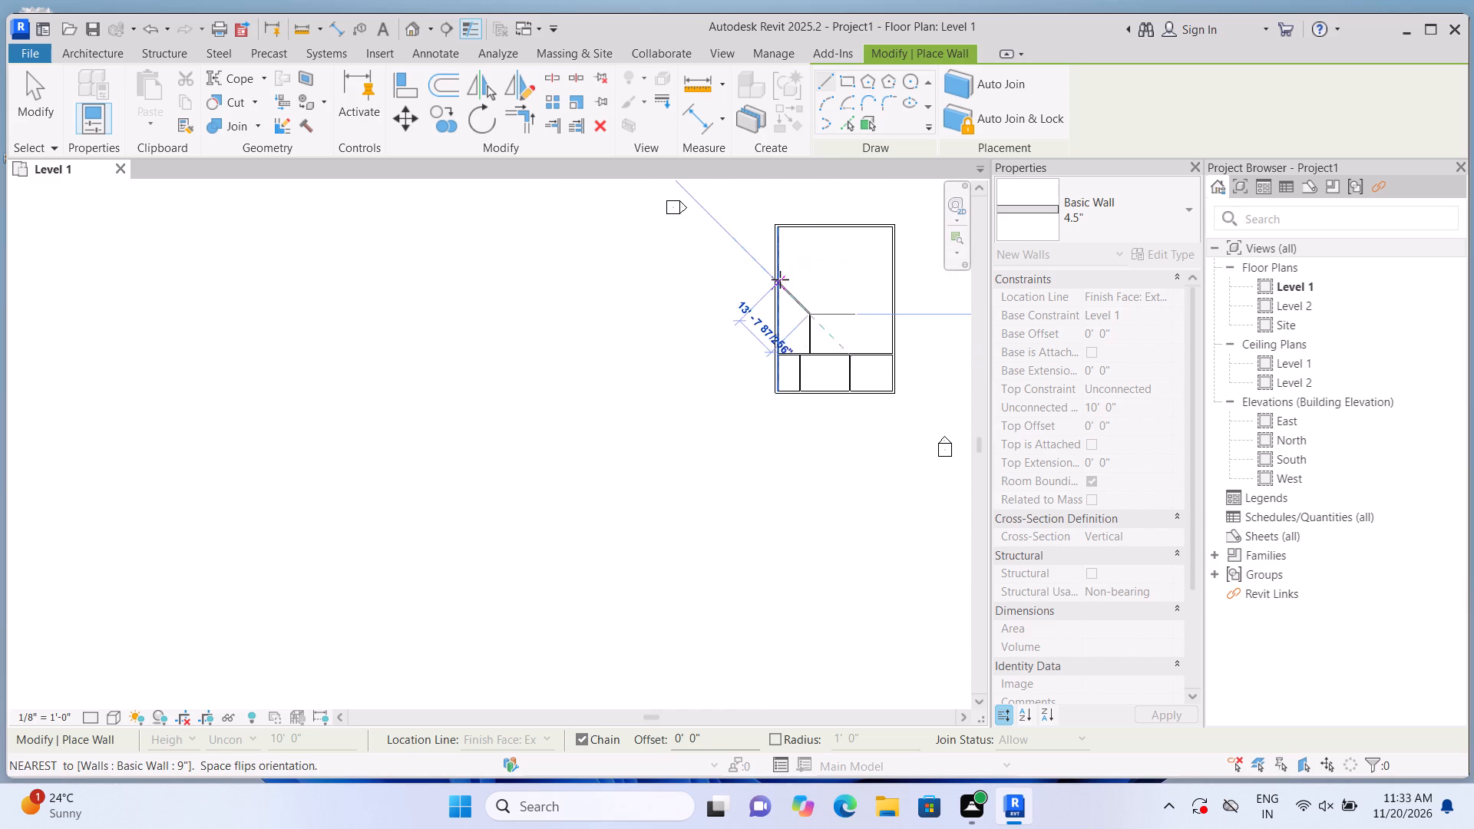
{"action": "scroll", "coordinate": [780, 279], "scroll_direction": "up", "scroll_amount": 7}
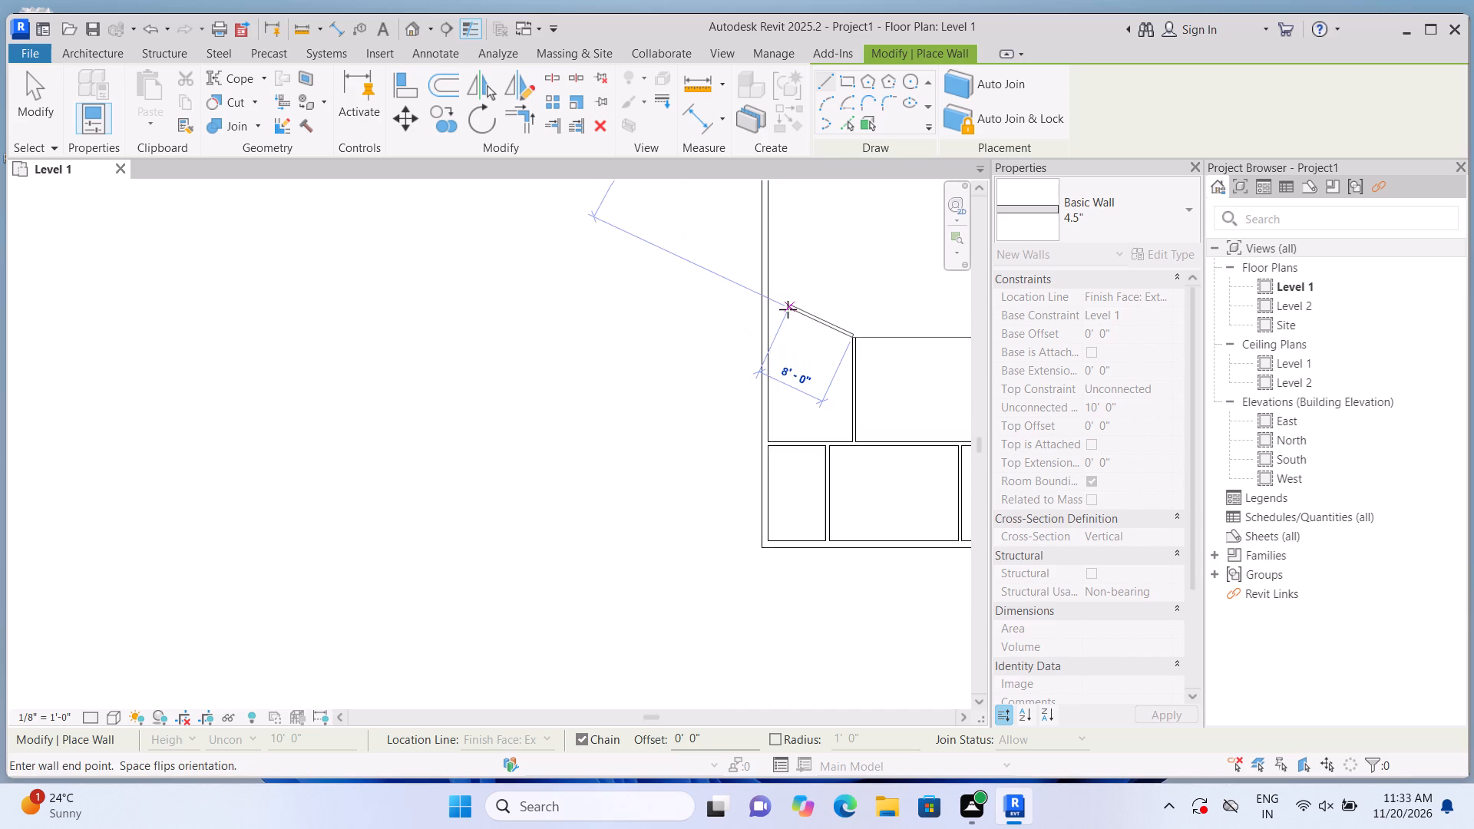
{"action": "scroll", "coordinate": [794, 319], "scroll_direction": "up", "scroll_amount": 2}
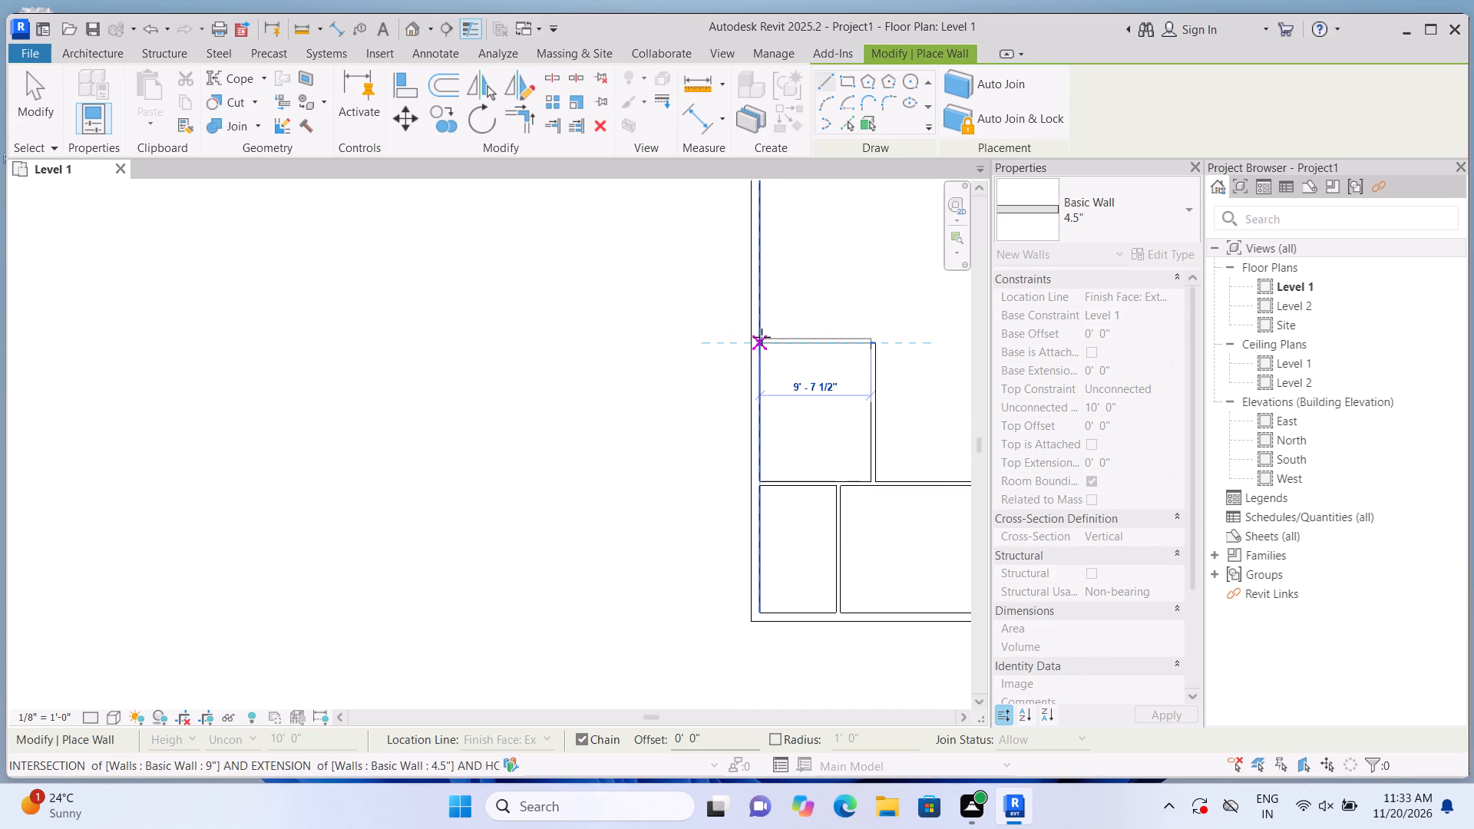
{"action": "left_click", "coordinate": [762, 337]}
{"action": "key", "text": "Escape"}
Enclose a small room with 4.5" walls: start 3'11" up the right outer wall, go 9'11" left, and drop to the horizontal partition.
{"action": "scroll", "coordinate": [780, 362], "scroll_direction": "down", "scroll_amount": 2}
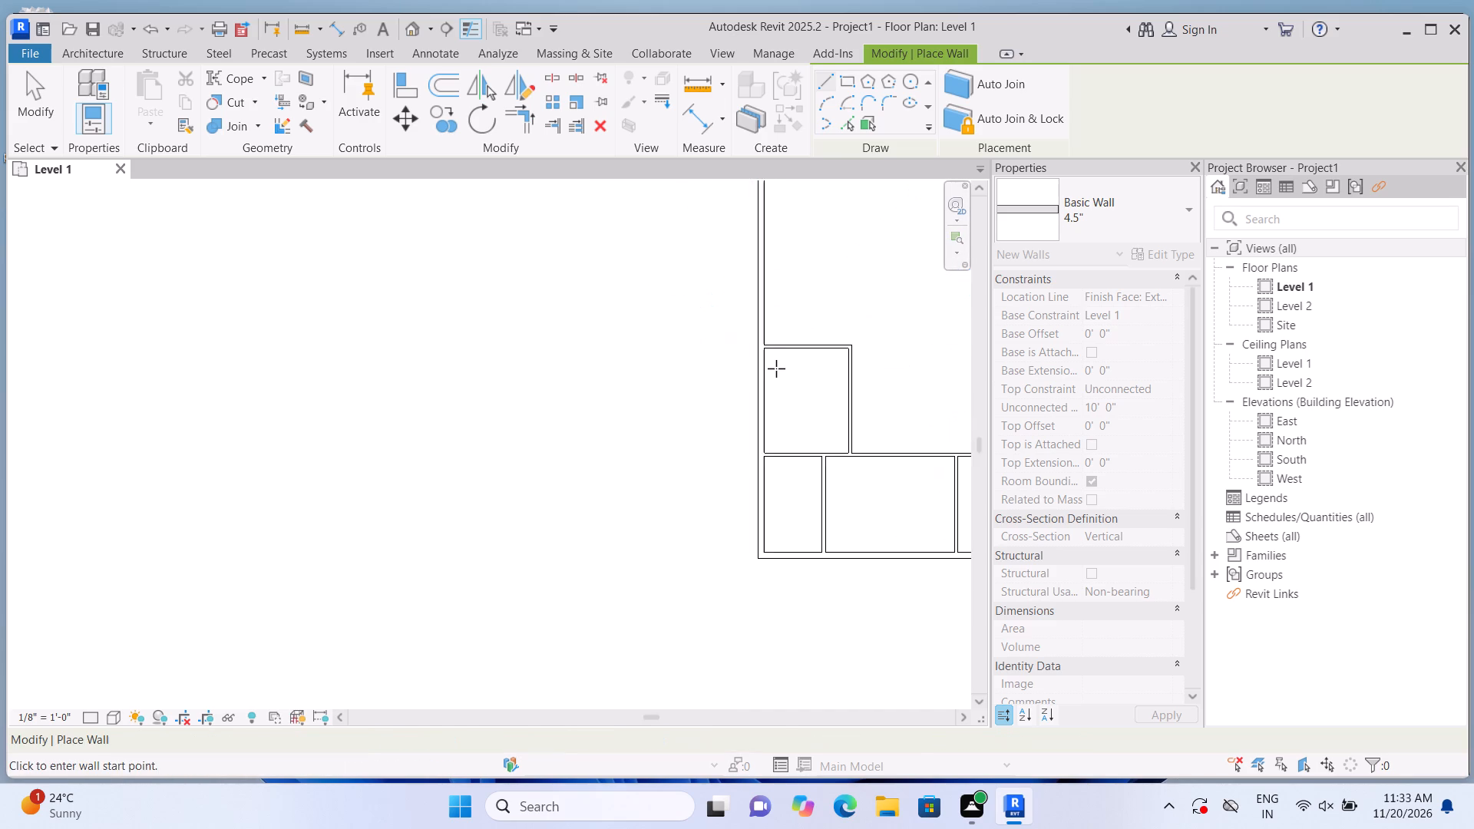
{"action": "scroll", "coordinate": [776, 368], "scroll_direction": "down", "scroll_amount": 12}
{"action": "scroll", "coordinate": [856, 318], "scroll_direction": "up", "scroll_amount": 4}
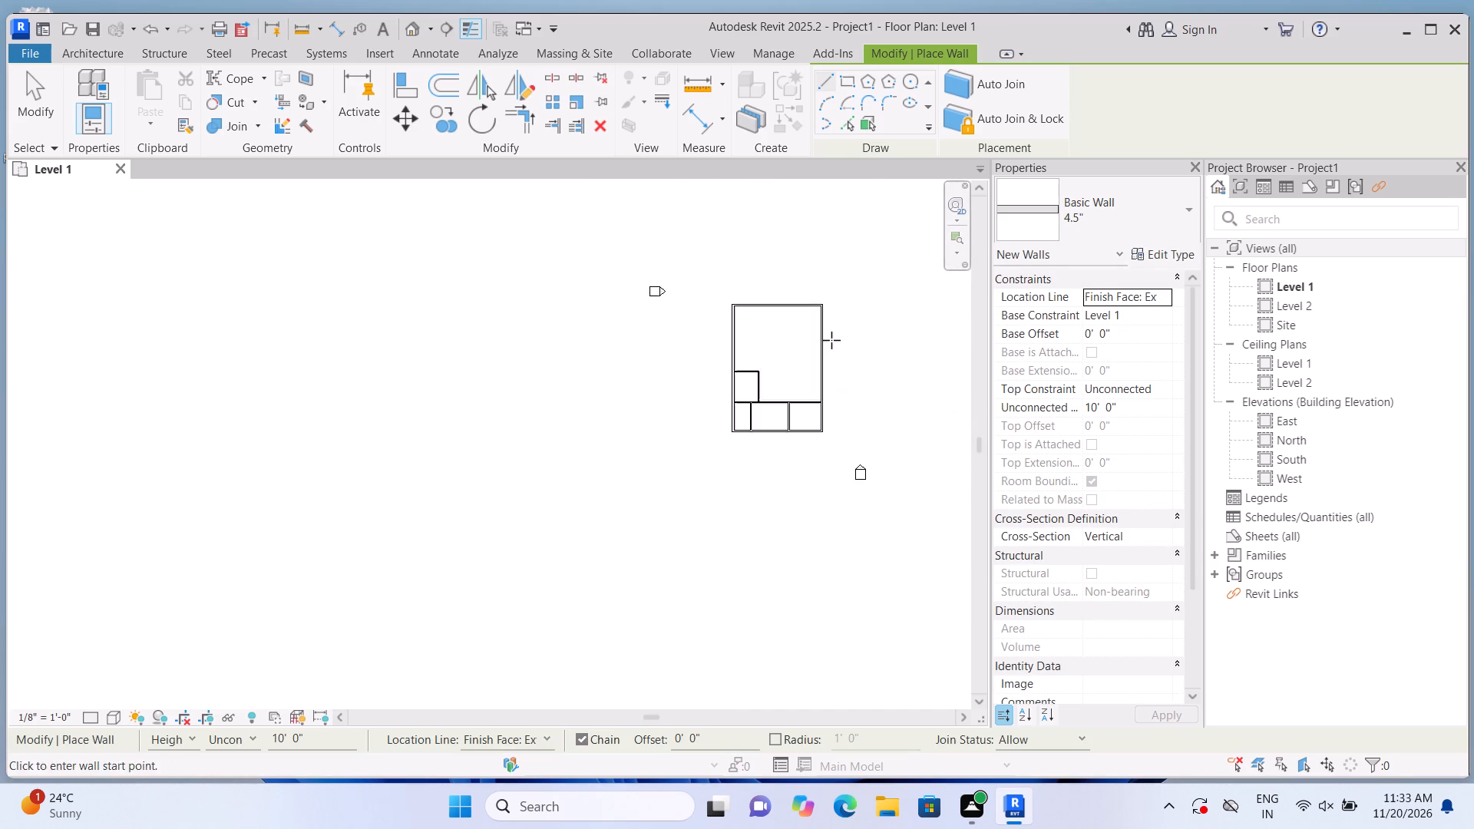
{"action": "scroll", "coordinate": [831, 340], "scroll_direction": "up", "scroll_amount": 7}
{"action": "scroll", "coordinate": [748, 445], "scroll_direction": "up", "scroll_amount": 1}
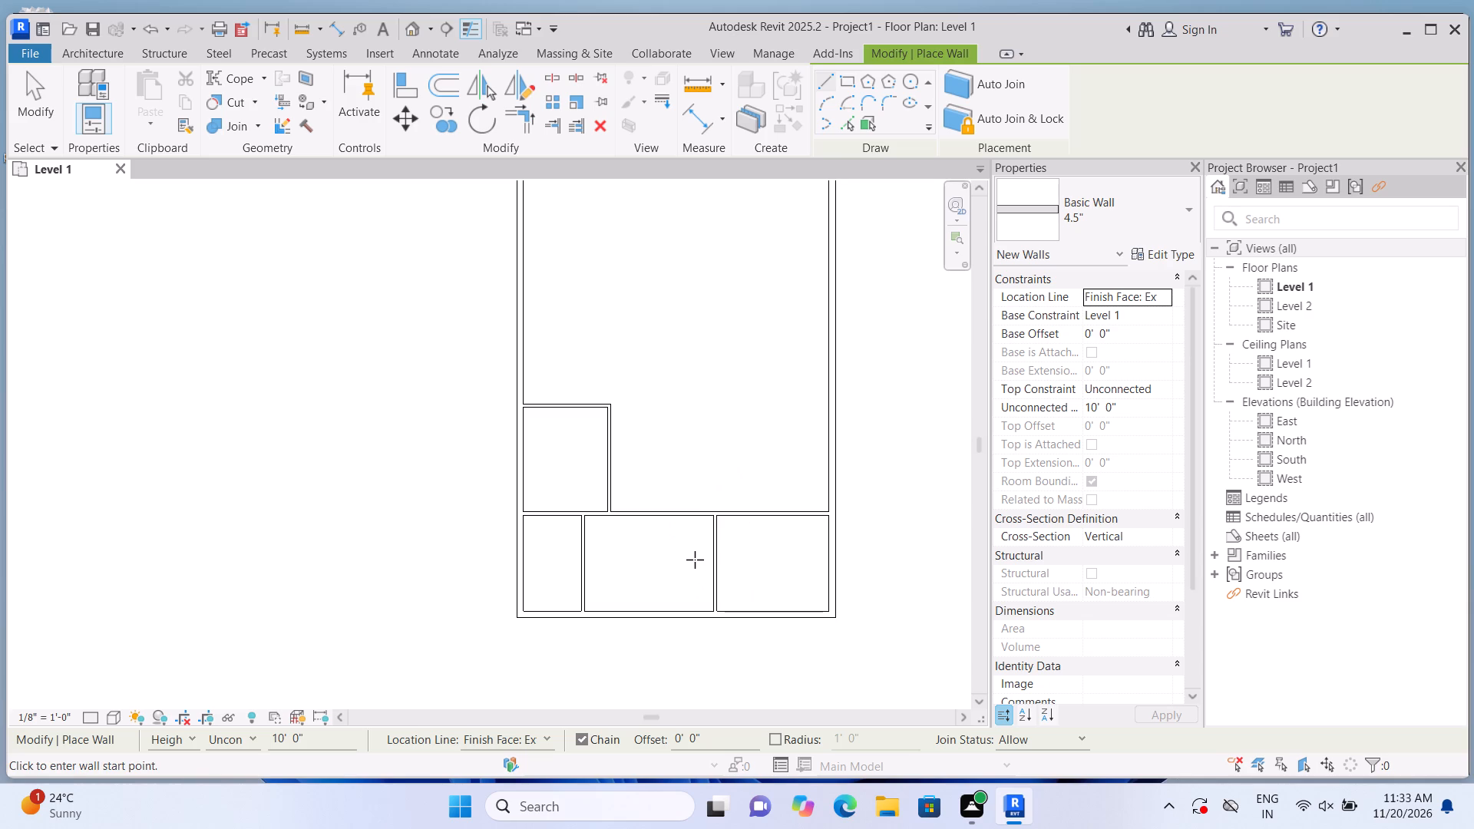
{"action": "scroll", "coordinate": [839, 508], "scroll_direction": "up", "scroll_amount": 4}
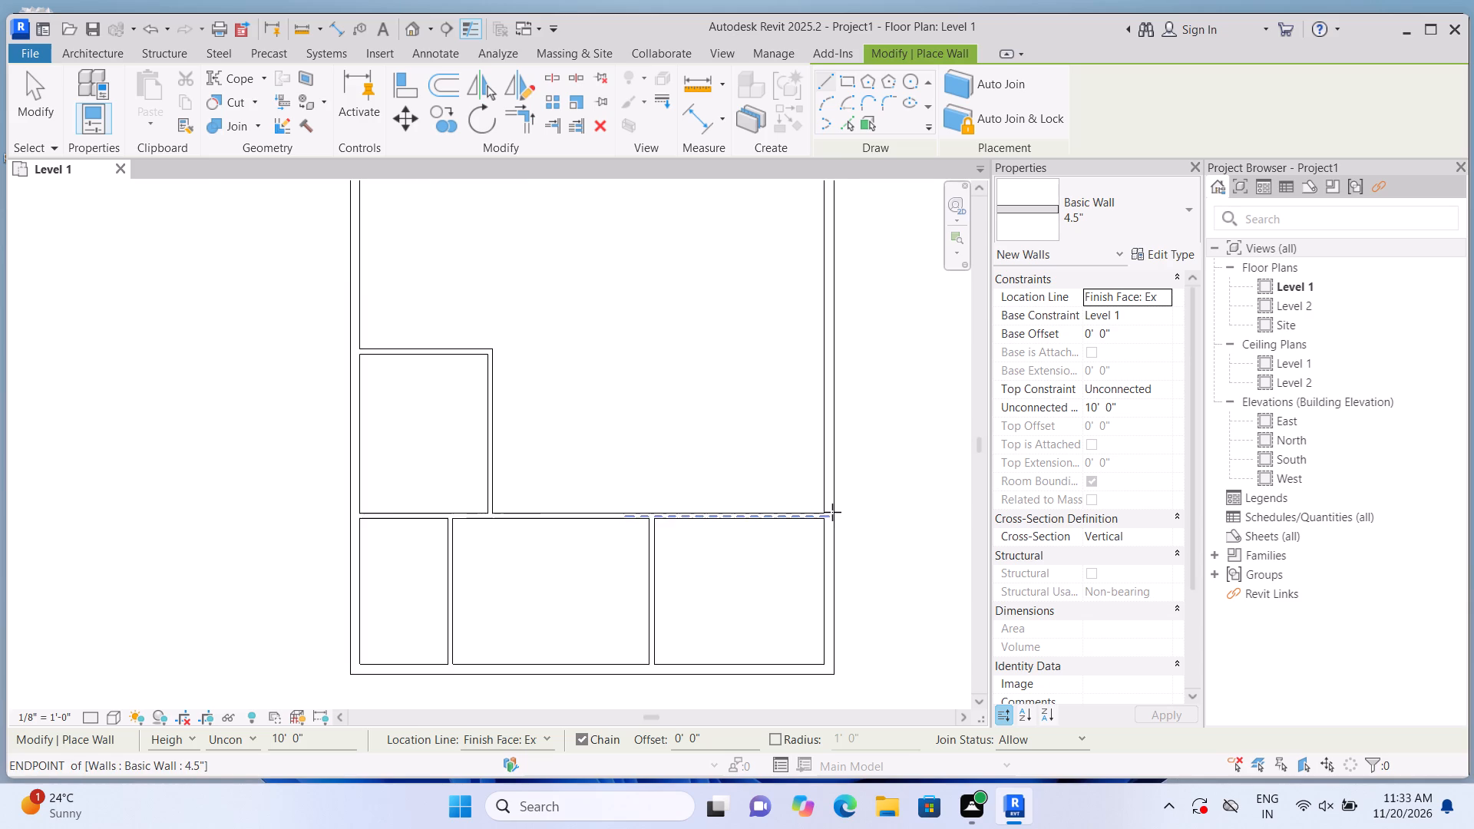
{"action": "scroll", "coordinate": [832, 512], "scroll_direction": "up", "scroll_amount": 1}
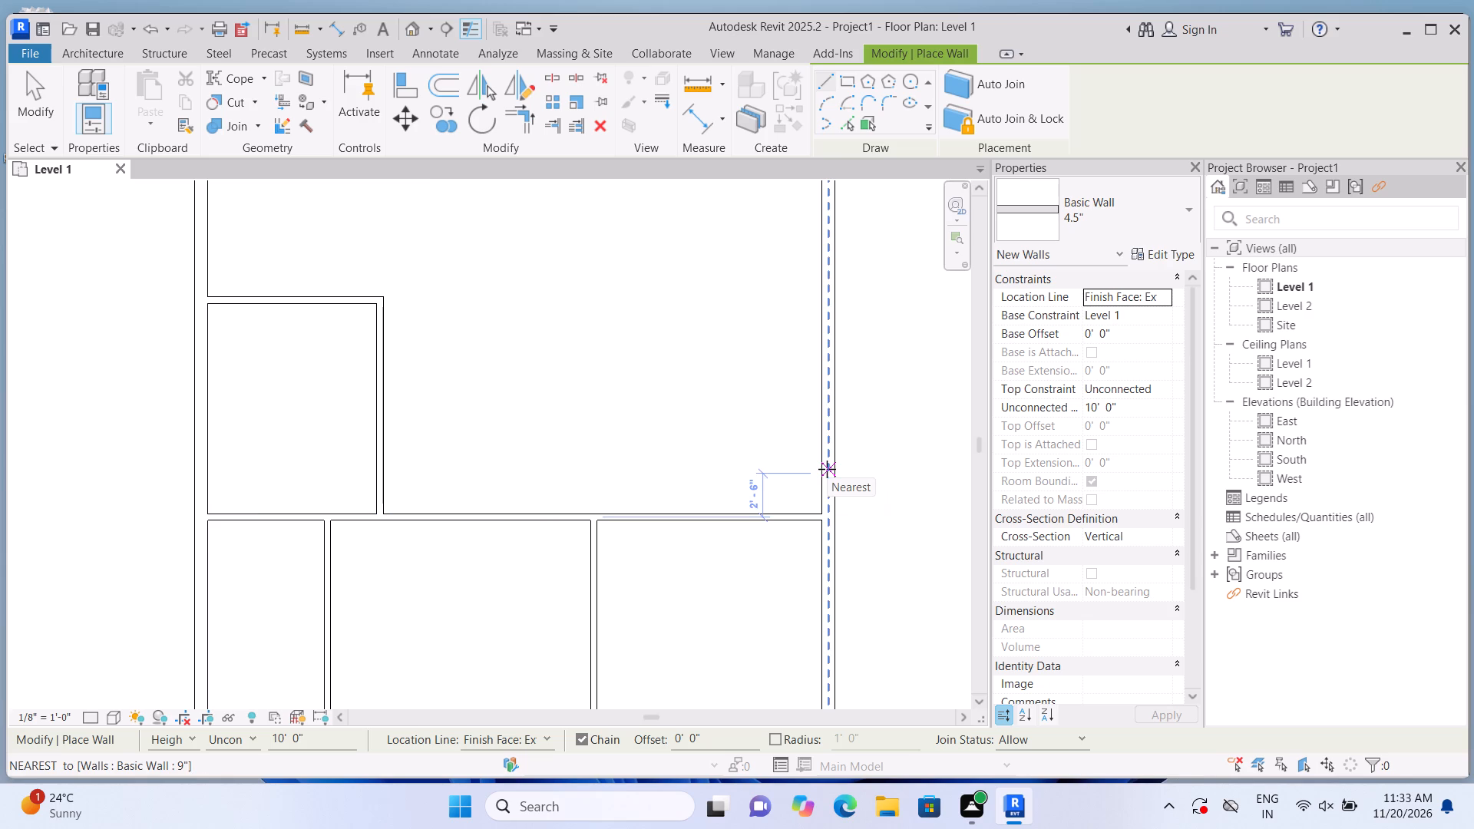
{"action": "type", "text": "3'11\""}
{"action": "key", "text": "Return"}
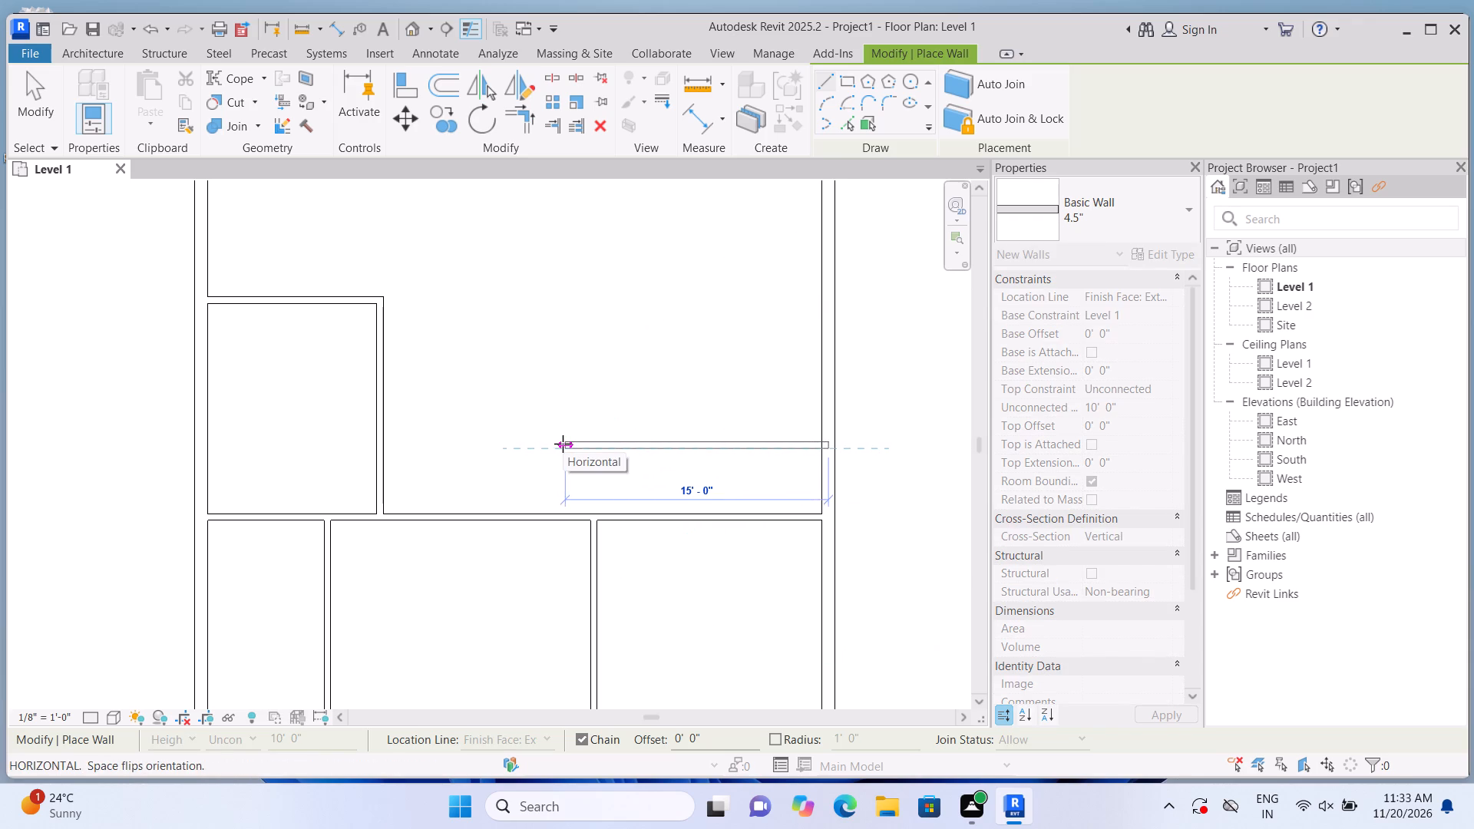
{"action": "type", "text": "9'11\""}
{"action": "key", "text": "Return"}
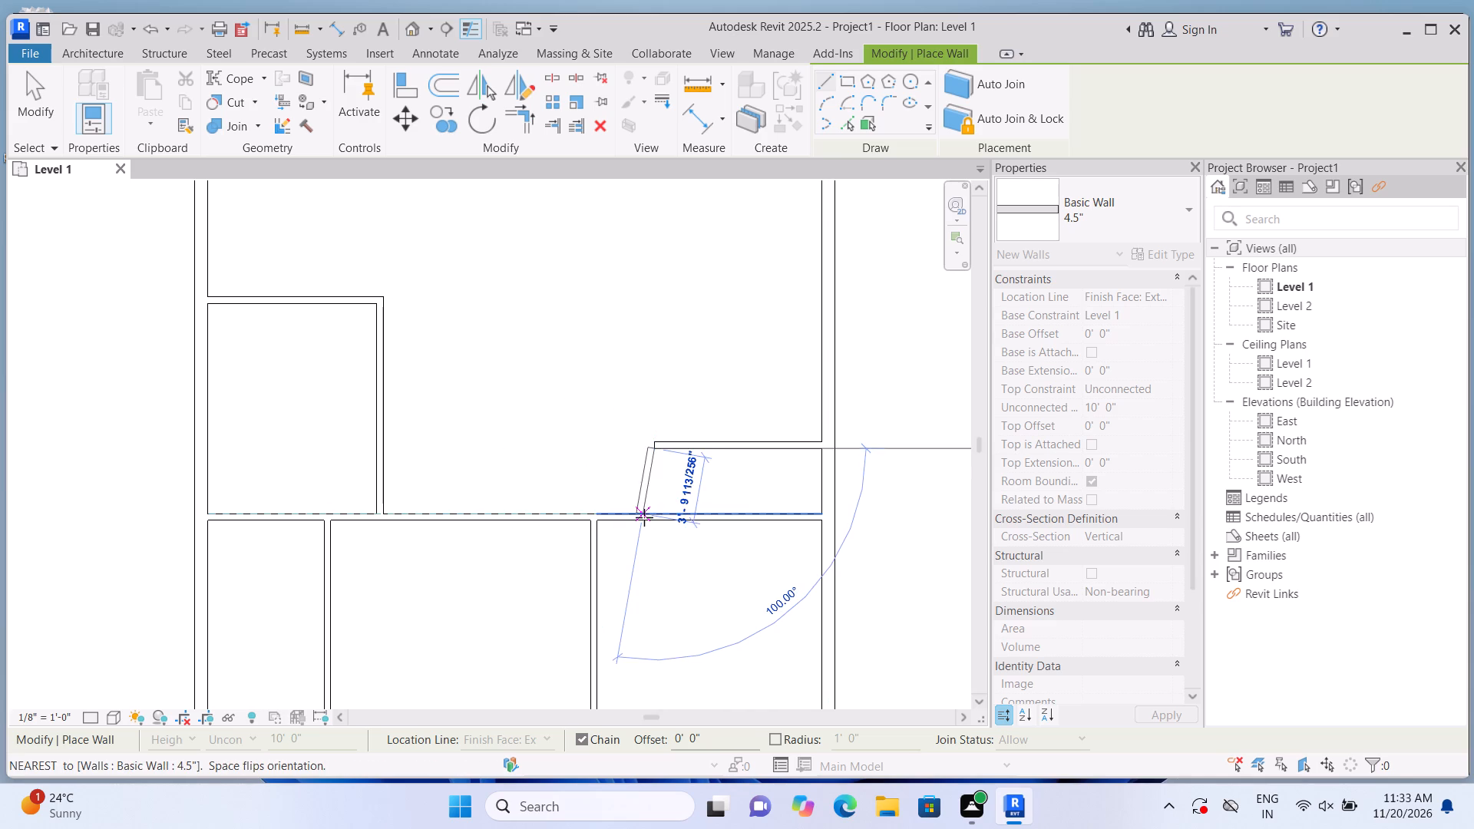
{"action": "scroll", "coordinate": [652, 517], "scroll_direction": "up", "scroll_amount": 2}
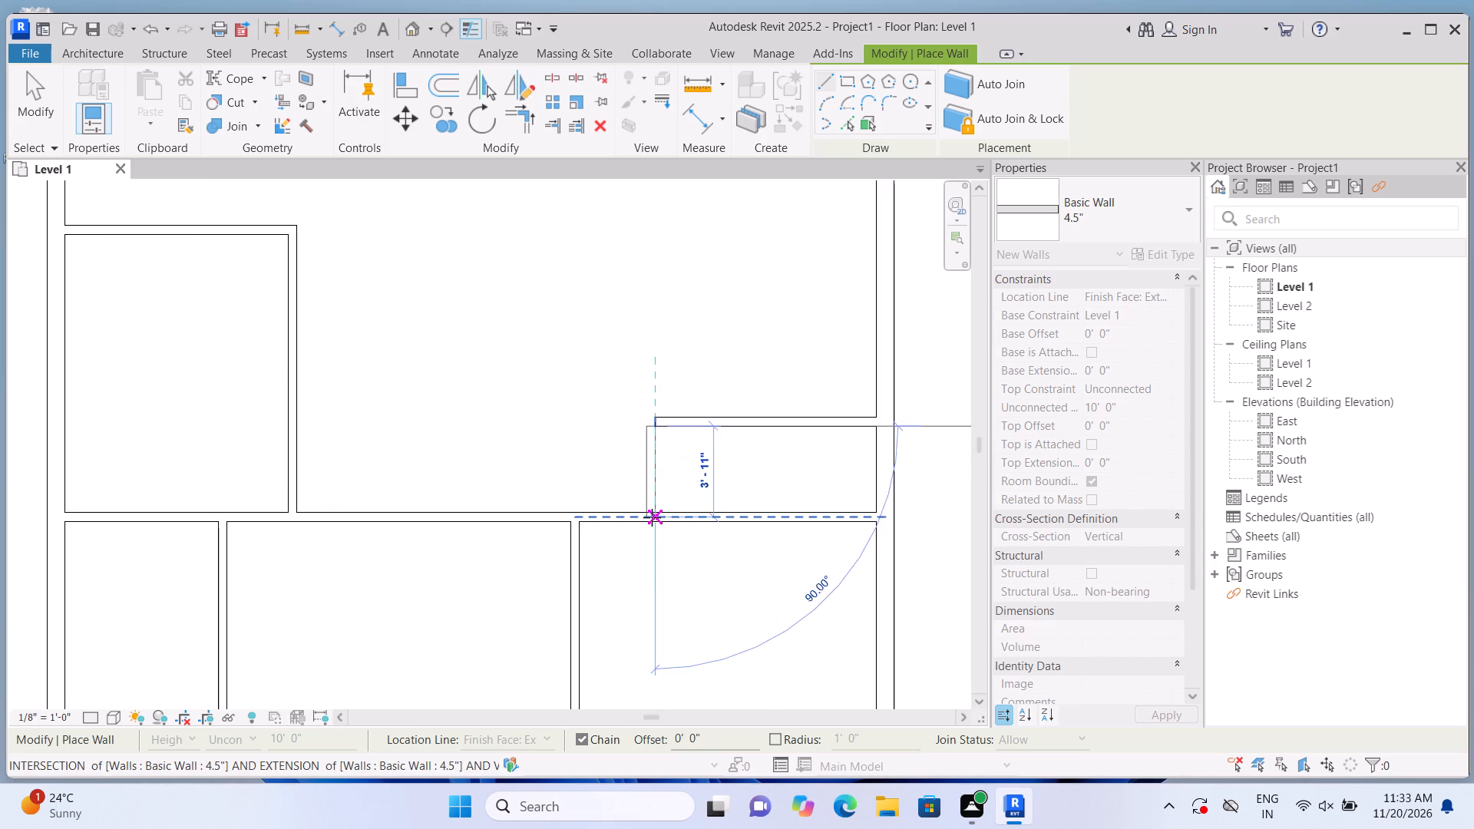
{"action": "scroll", "coordinate": [652, 517], "scroll_direction": "up", "scroll_amount": 1}
{"action": "left_click", "coordinate": [652, 517]}
{"action": "key", "text": "Escape"}
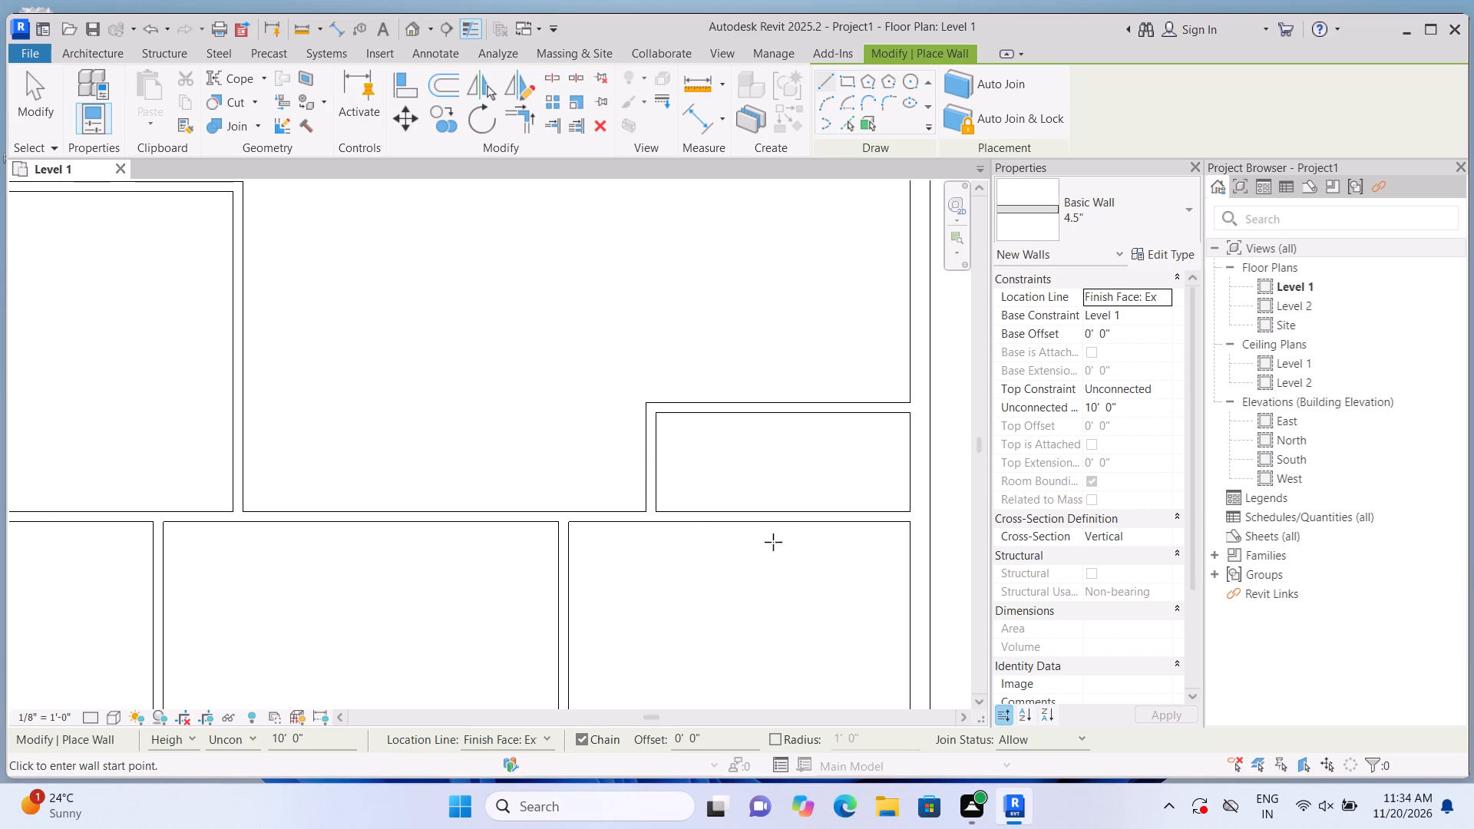
Examine the partition layout and the remaining open area up to the upper-right corner of the outer walls.
{"action": "scroll", "coordinate": [773, 542], "scroll_direction": "down", "scroll_amount": 6}
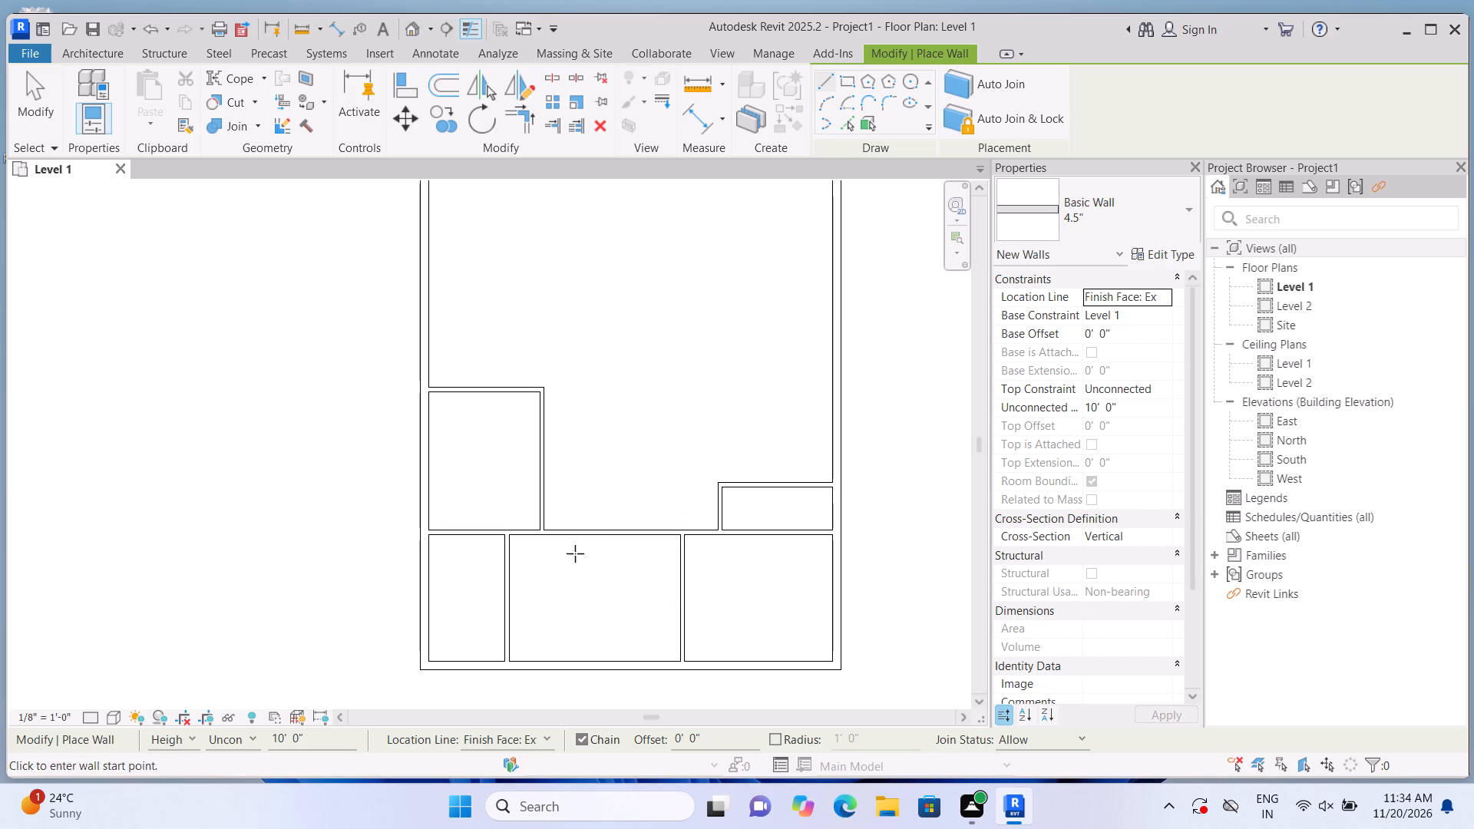
{"action": "scroll", "coordinate": [541, 547], "scroll_direction": "up", "scroll_amount": 5}
{"action": "scroll", "coordinate": [559, 529], "scroll_direction": "down", "scroll_amount": 5}
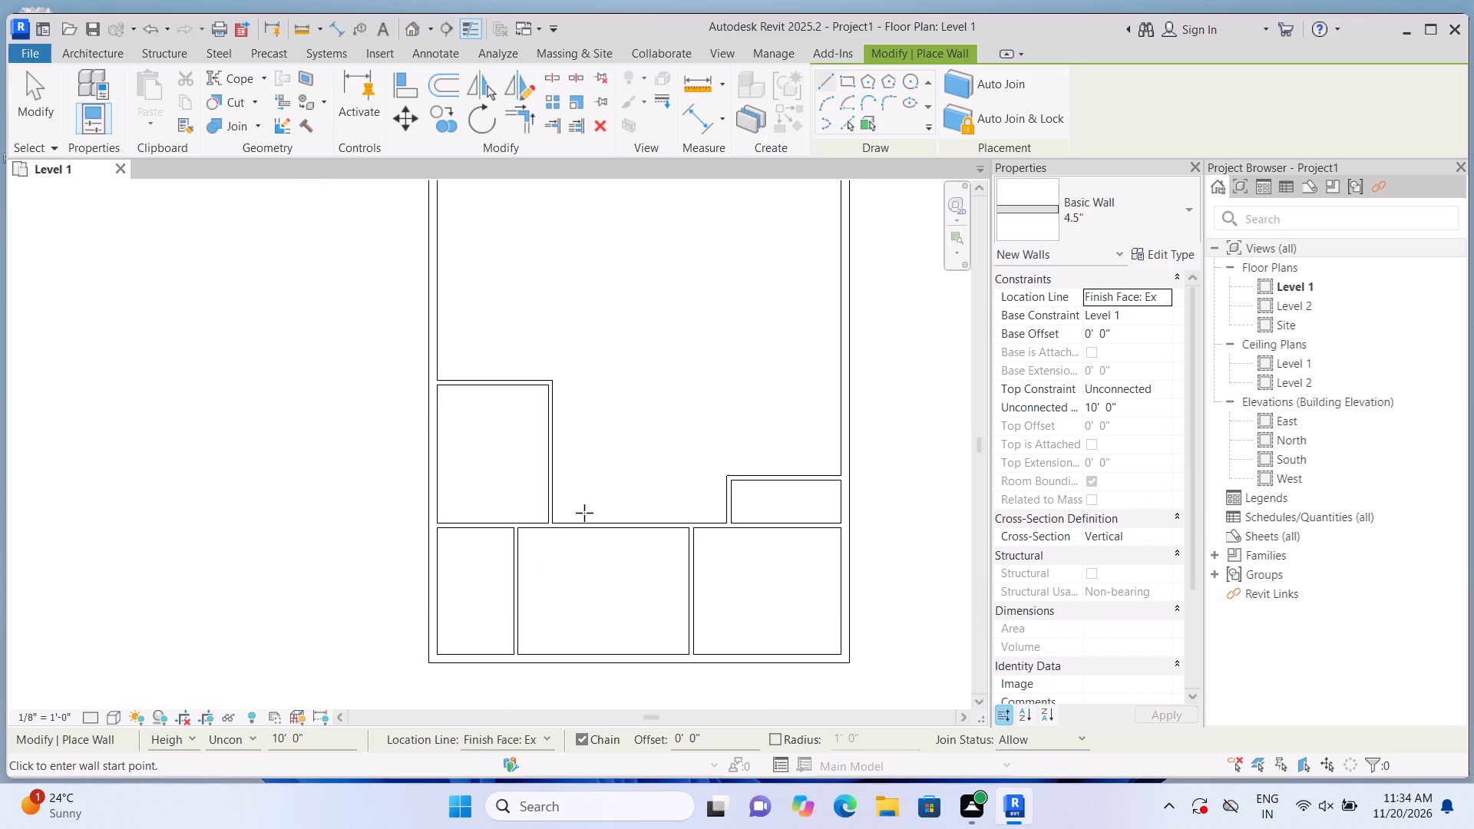
{"action": "scroll", "coordinate": [584, 513], "scroll_direction": "down", "scroll_amount": 1}
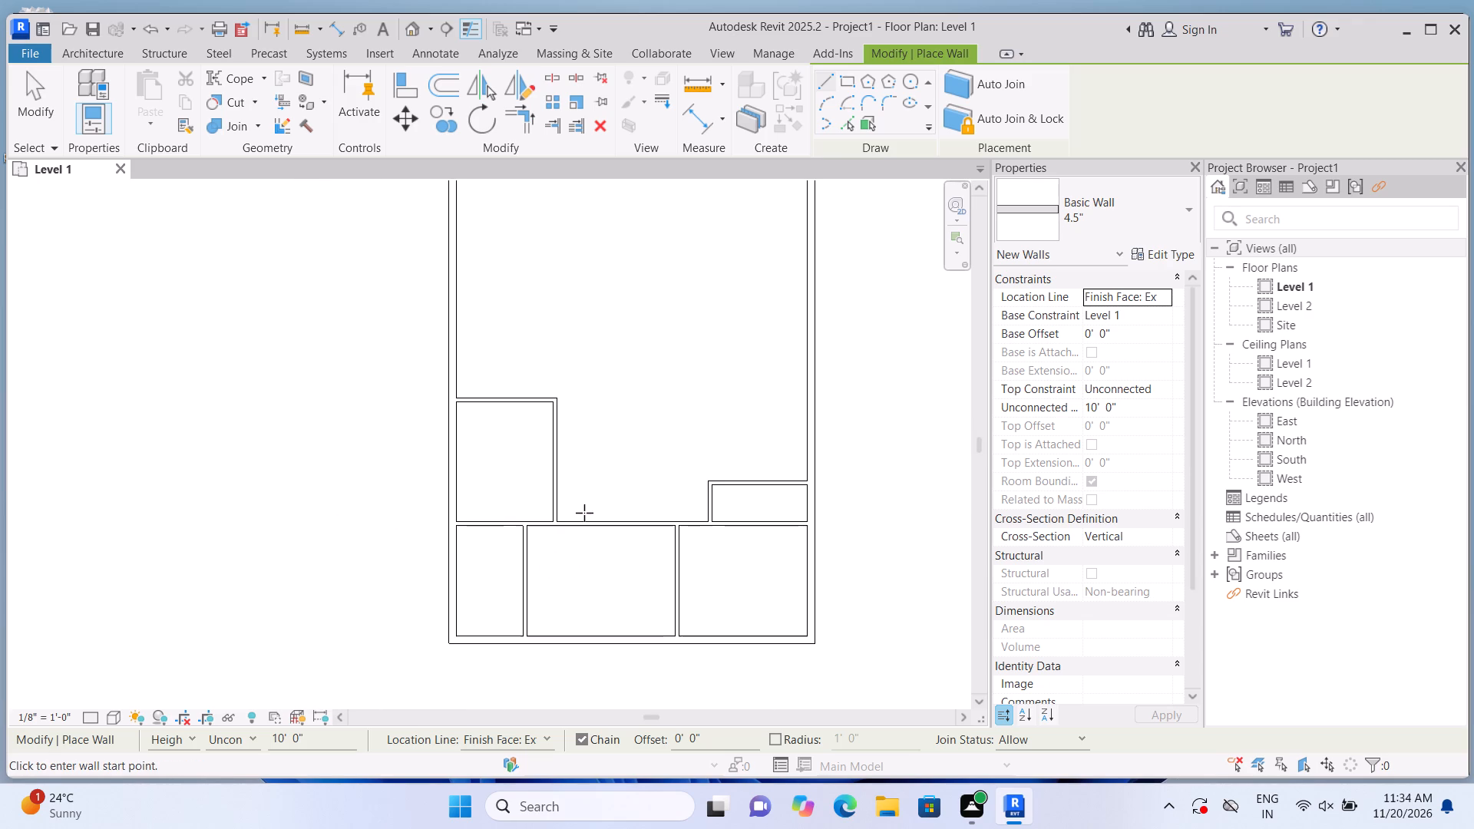
{"action": "scroll", "coordinate": [584, 513], "scroll_direction": "up", "scroll_amount": 1}
{"action": "scroll", "coordinate": [847, 515], "scroll_direction": "up", "scroll_amount": 1}
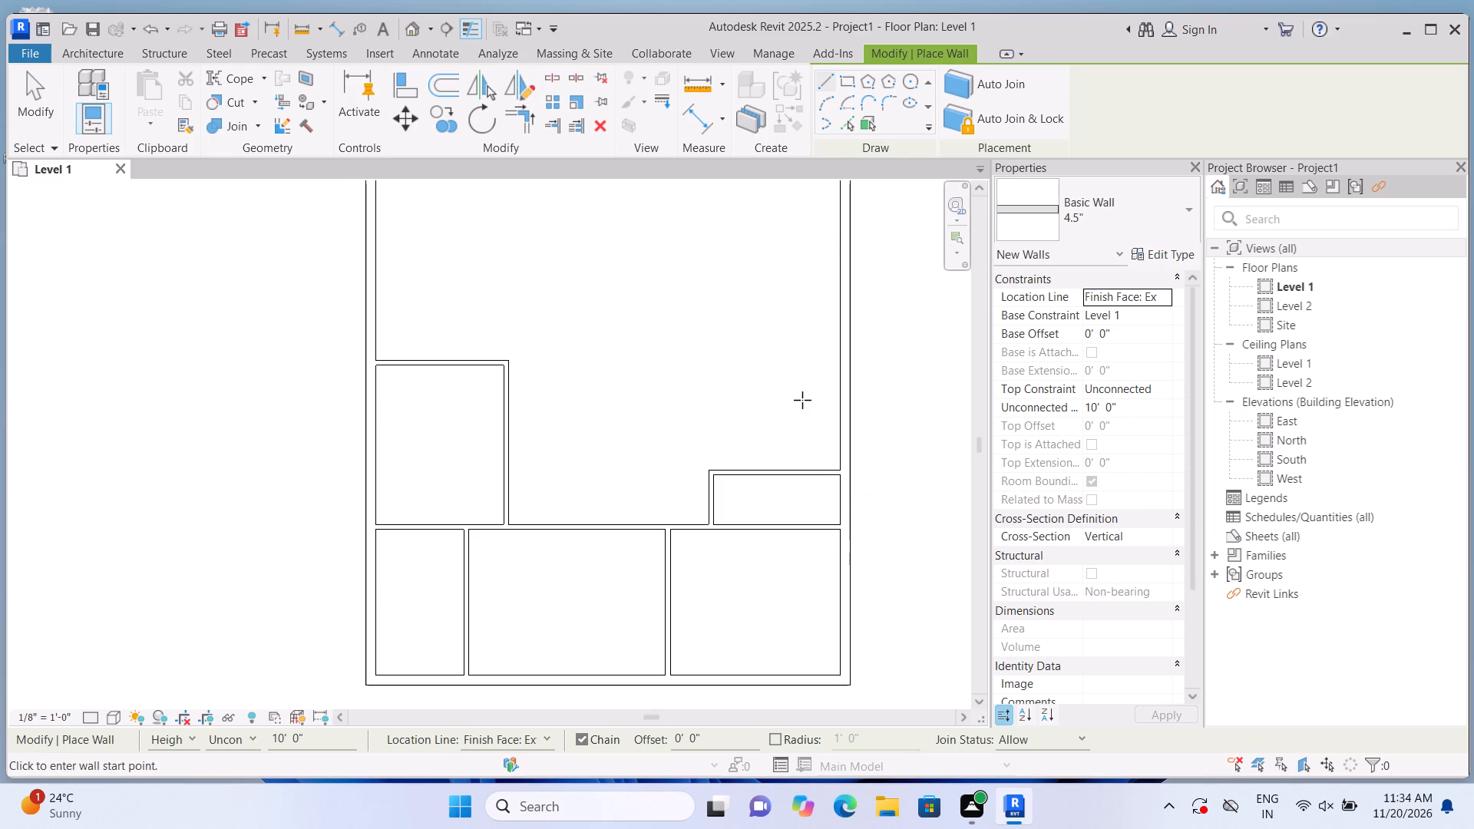
{"action": "scroll", "coordinate": [834, 355], "scroll_direction": "down", "scroll_amount": 8}
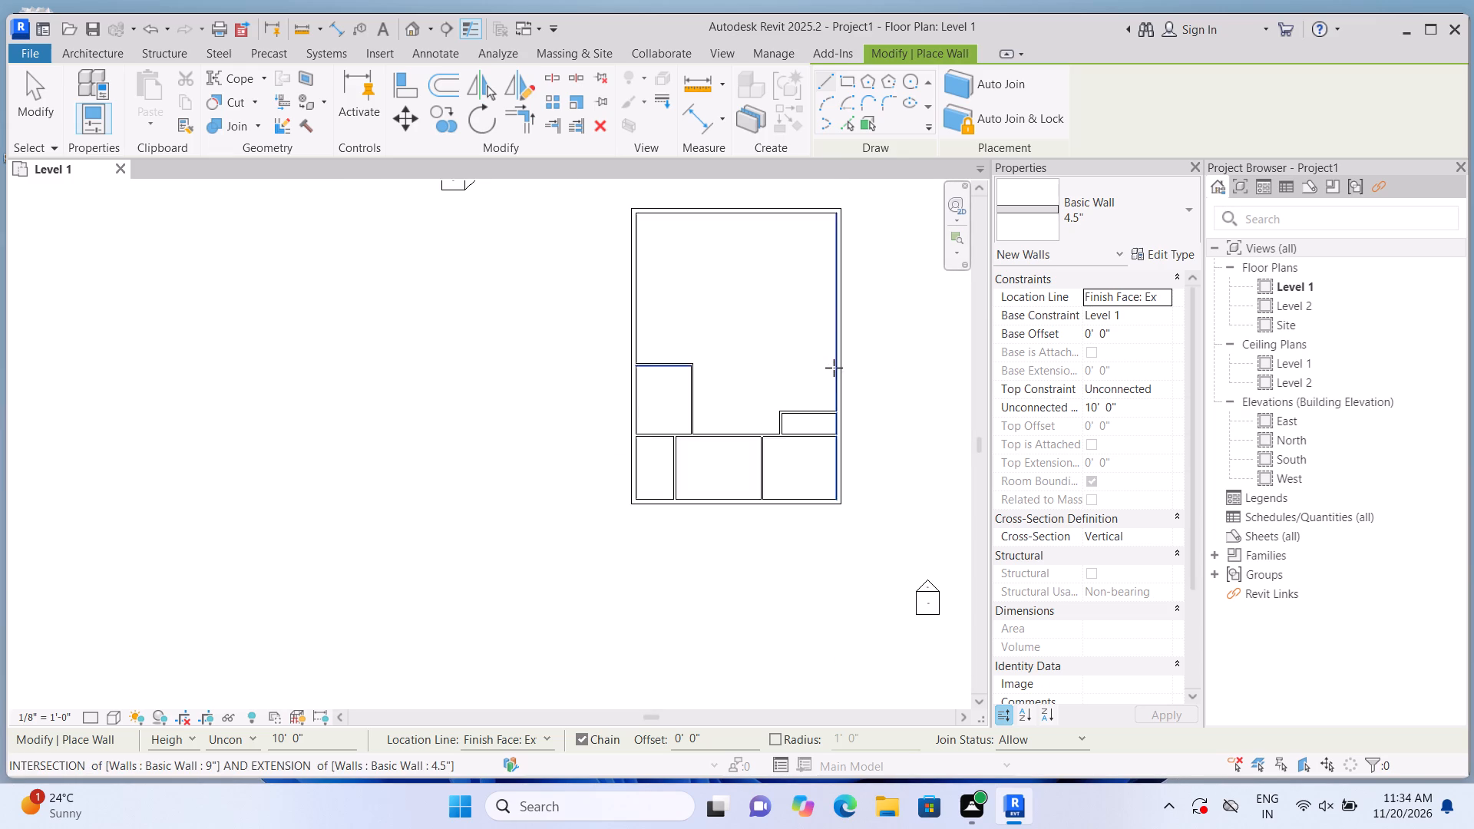
{"action": "scroll", "coordinate": [834, 368], "scroll_direction": "down", "scroll_amount": 5}
{"action": "scroll", "coordinate": [846, 255], "scroll_direction": "up", "scroll_amount": 2}
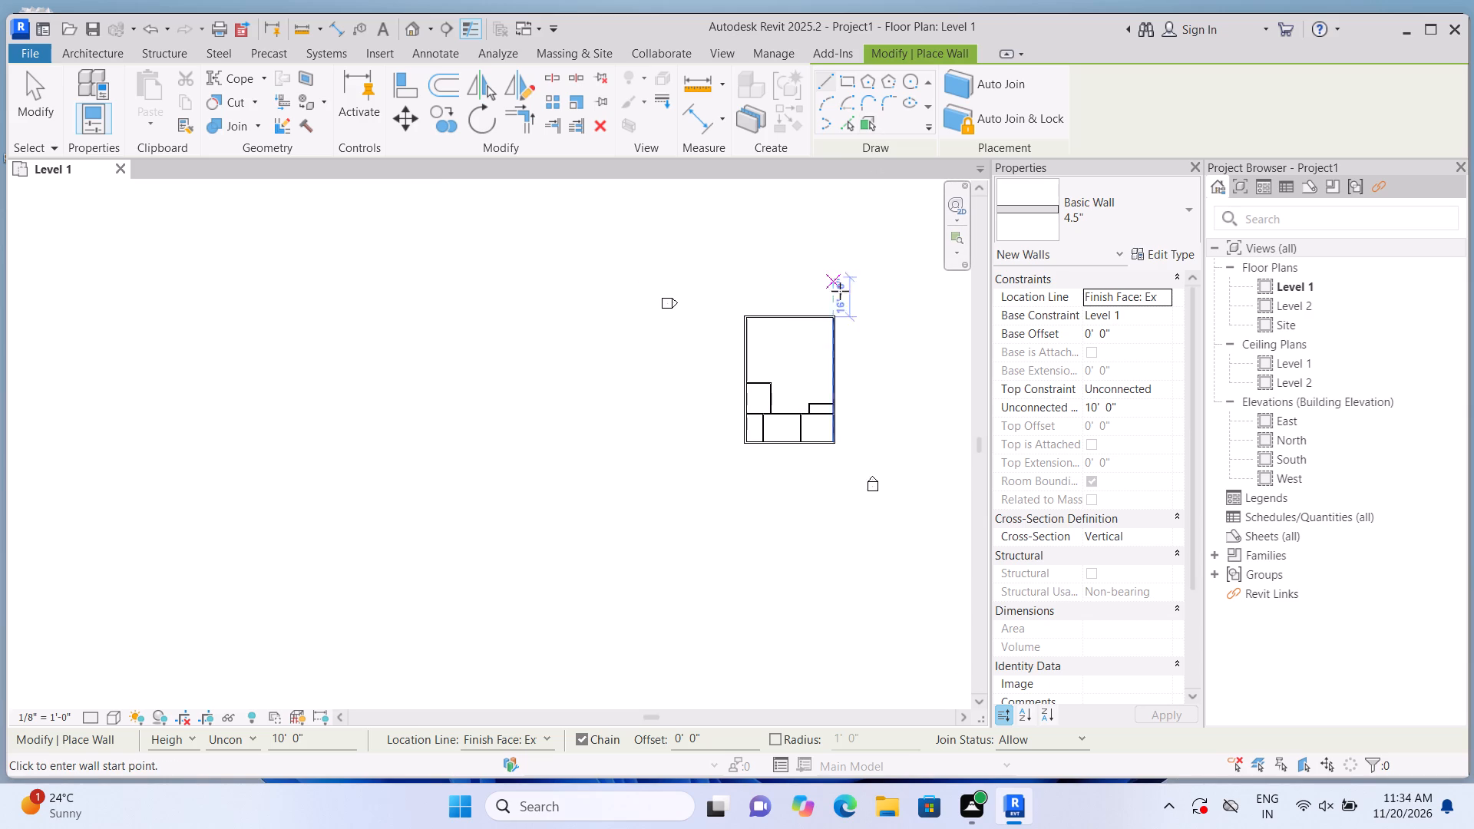
{"action": "scroll", "coordinate": [840, 291], "scroll_direction": "up", "scroll_amount": 15}
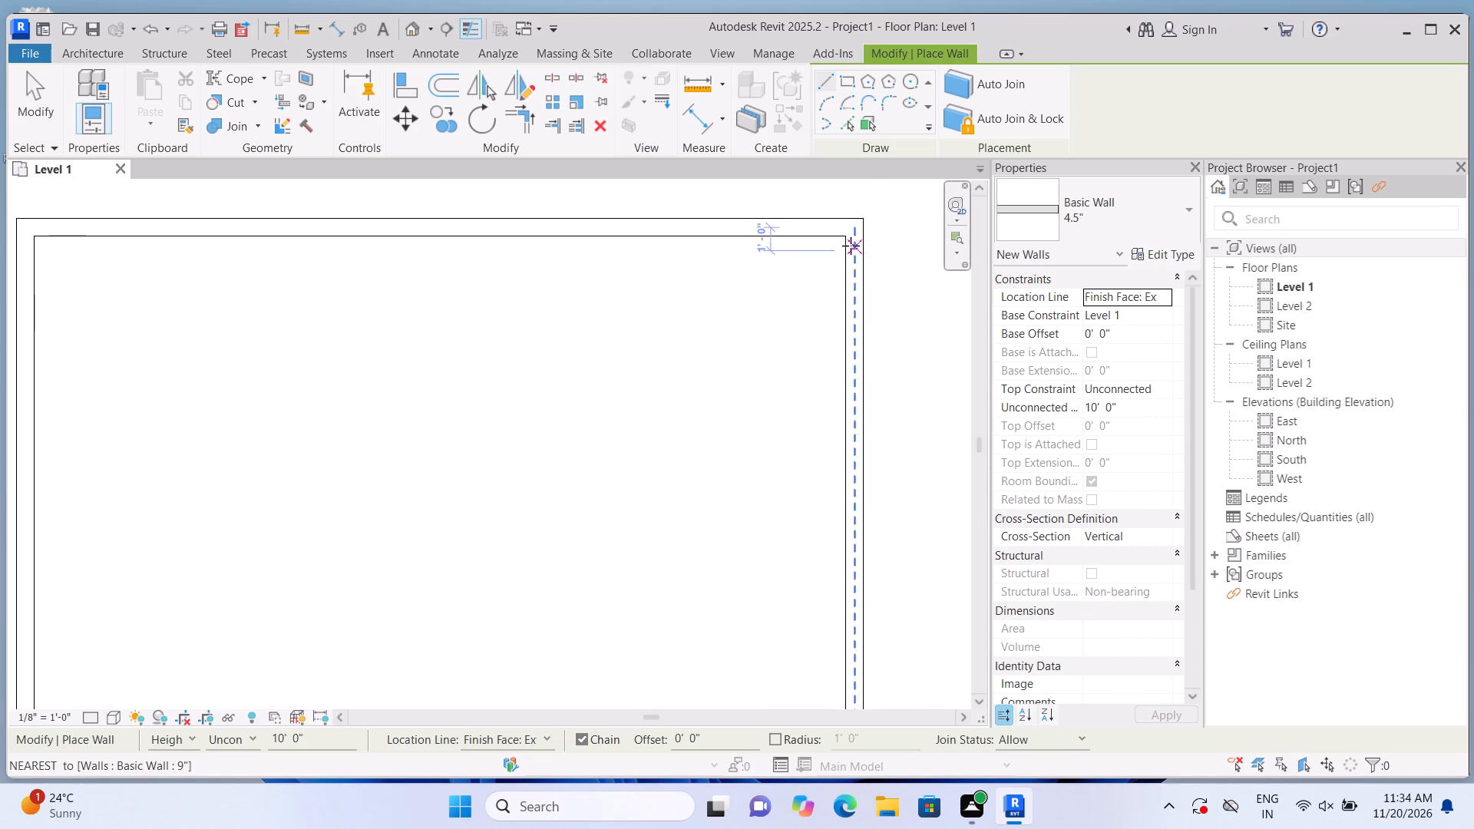
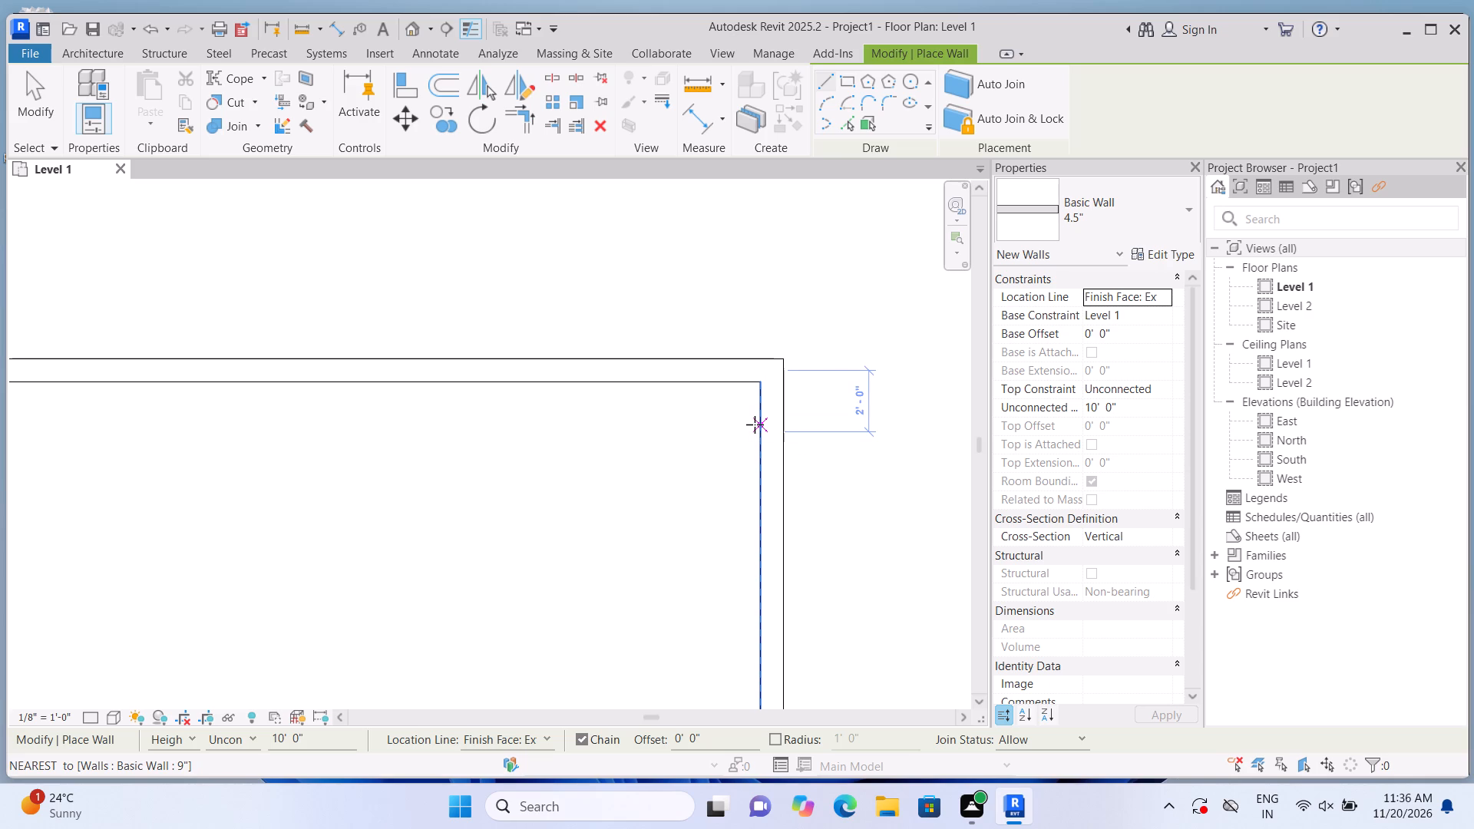
Enclose the upper-right room with 4.5" walls: start 14' down the right outer wall, go 12'11" left, and run up to the top wall.
{"action": "type", "text": "14'"}
{"action": "key", "text": "Return"}
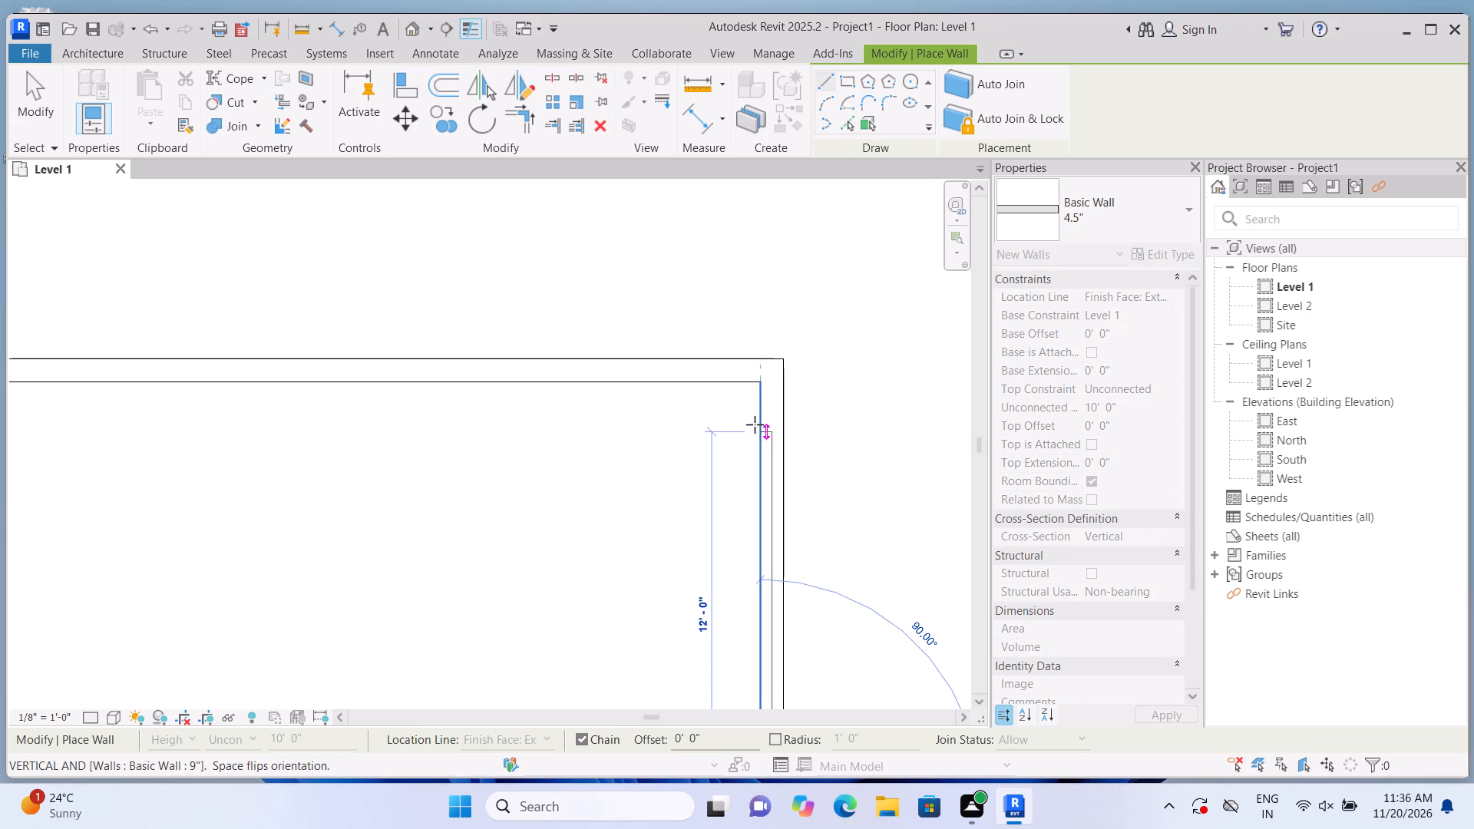
{"action": "scroll", "coordinate": [620, 438], "scroll_direction": "down", "scroll_amount": 13}
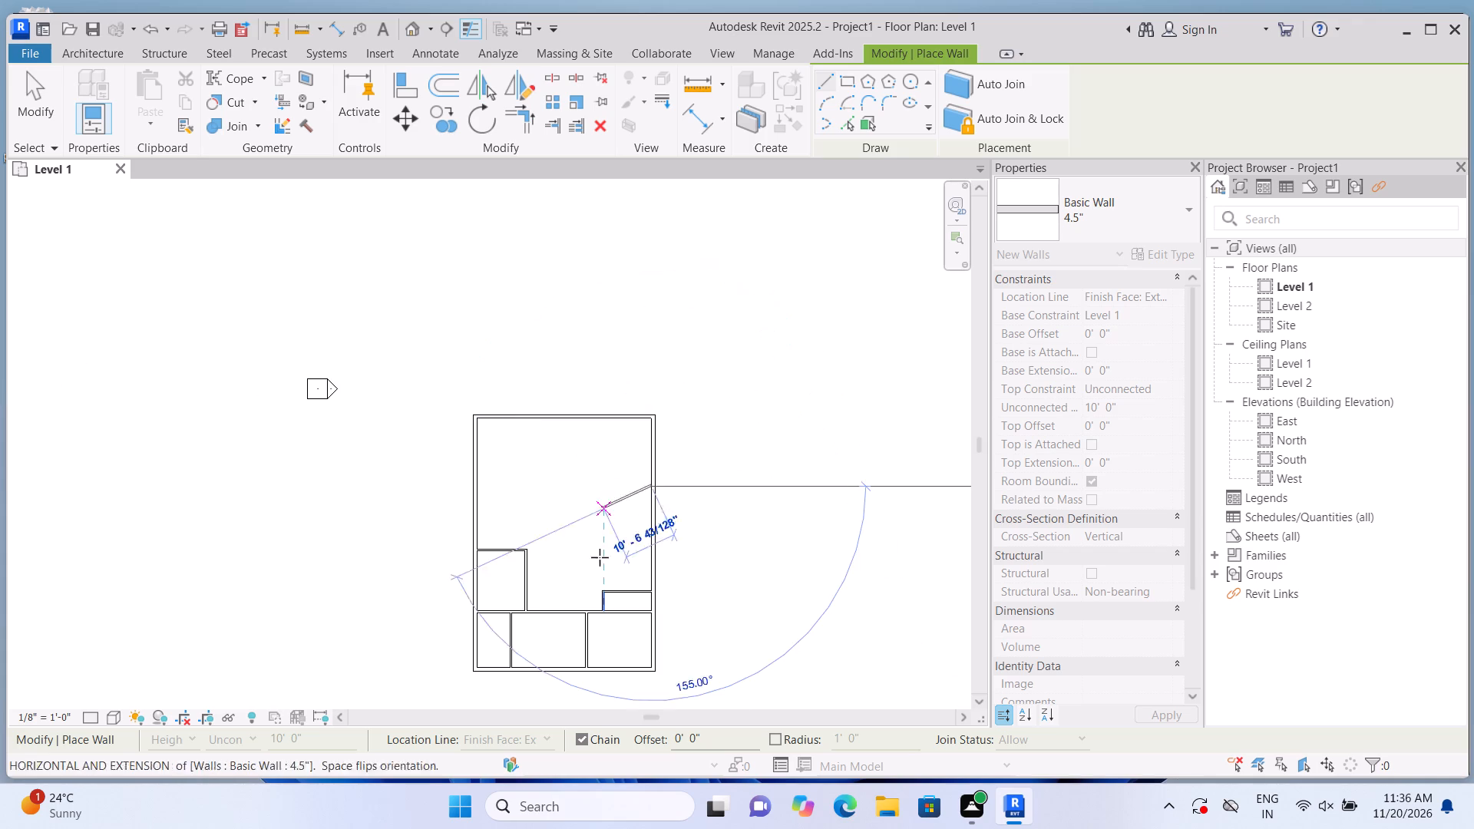
{"action": "scroll", "coordinate": [557, 504], "scroll_direction": "up", "scroll_amount": 2}
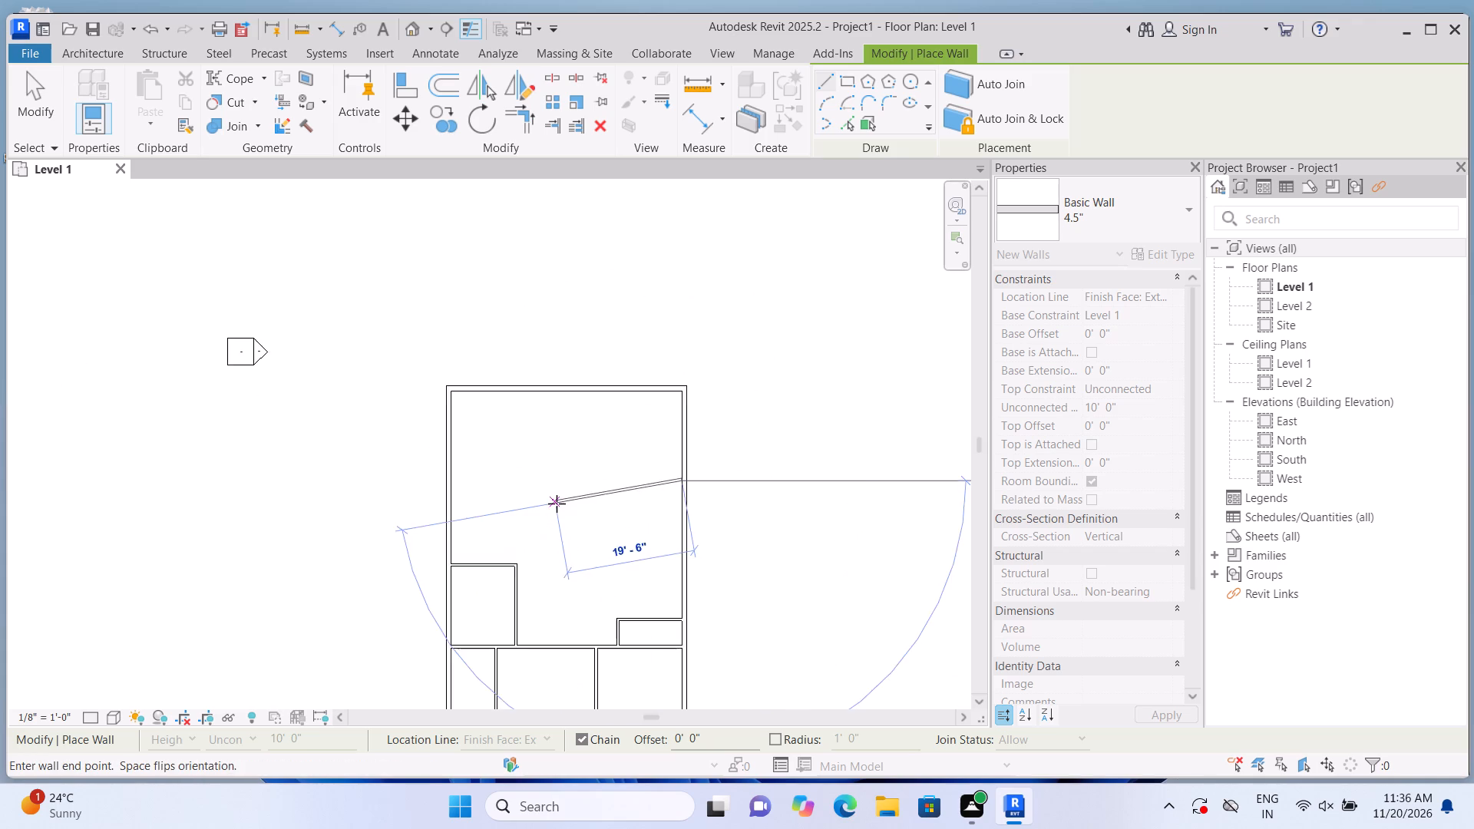
{"action": "scroll", "coordinate": [557, 504], "scroll_direction": "up", "scroll_amount": 3}
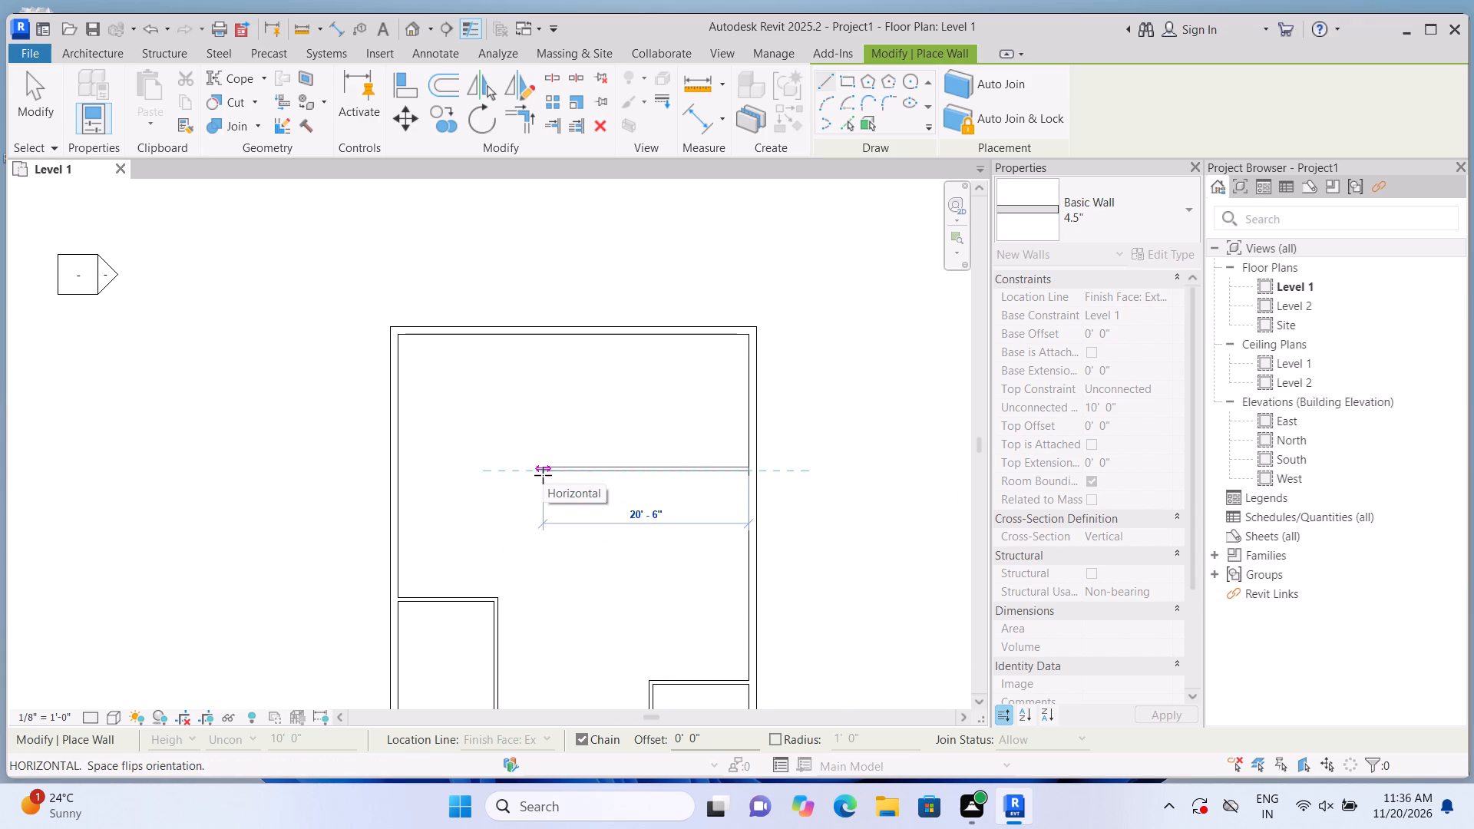
{"action": "type", "text": "12'"}
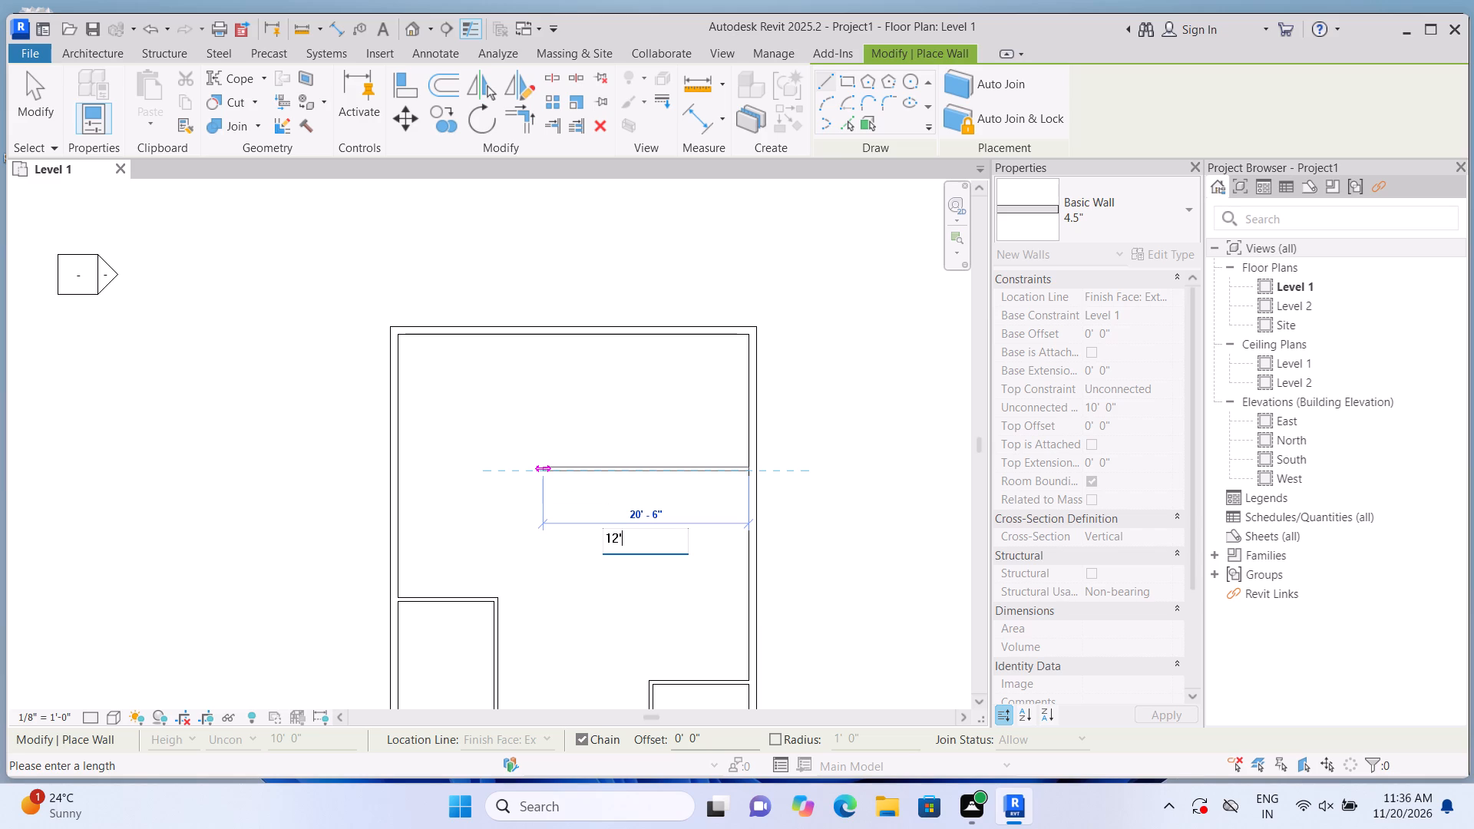
{"action": "type", "text": "11\""}
{"action": "key", "text": "Return"}
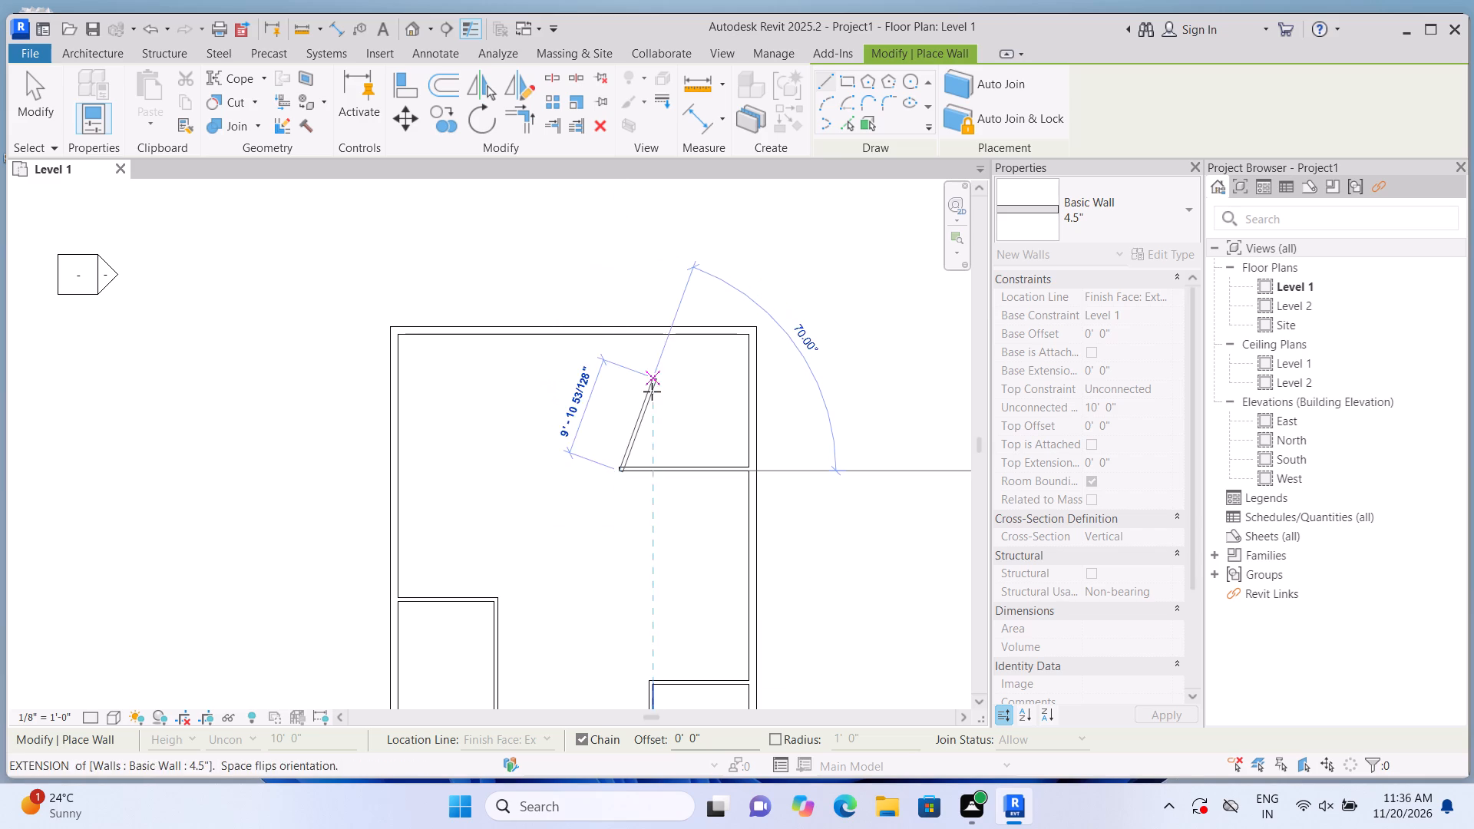
{"action": "left_click", "coordinate": [623, 339]}
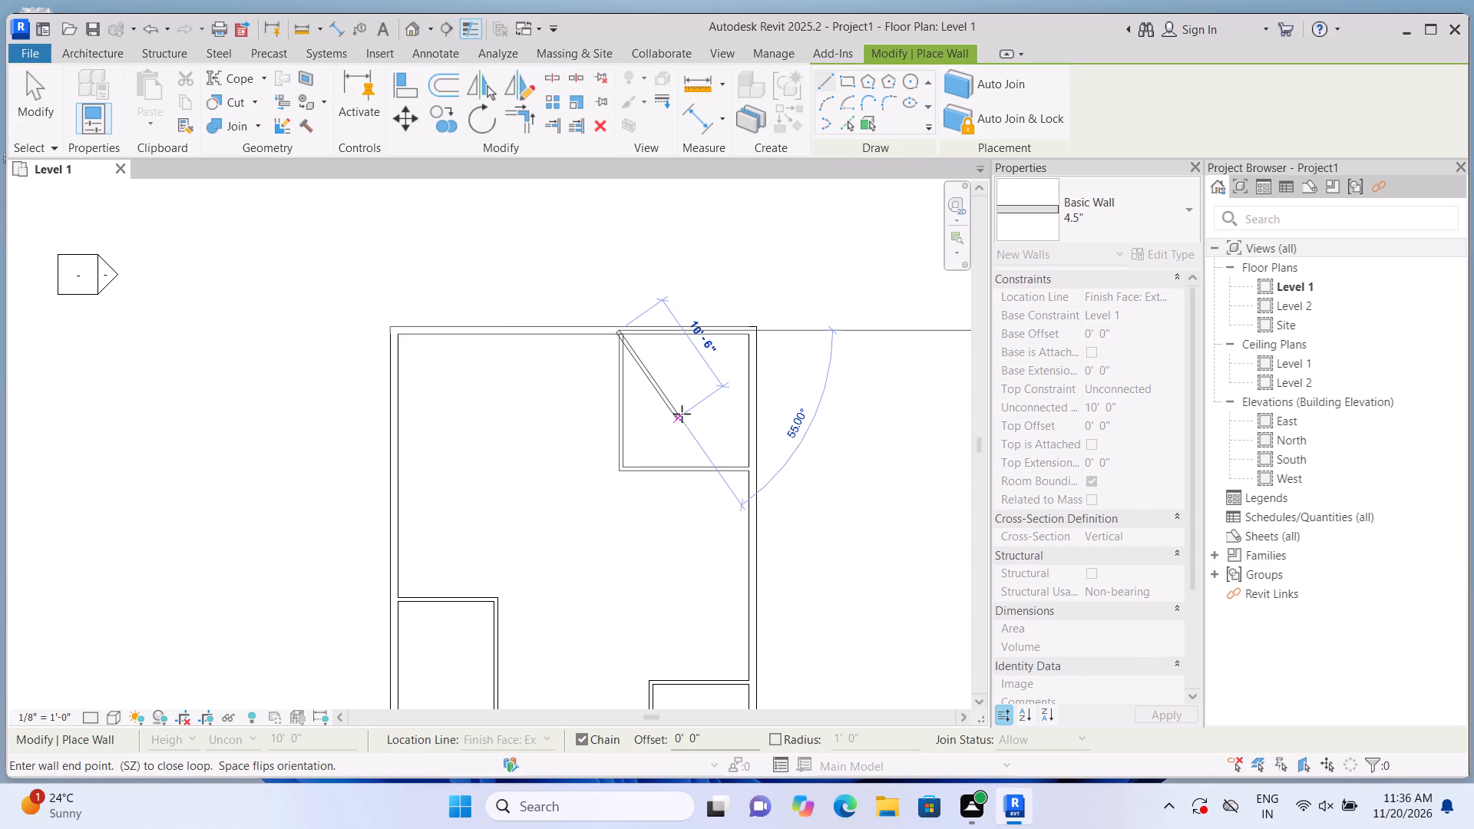
{"action": "key", "text": "Escape"}
Enclose a small room below the upper-right room: start 5' down the right outer wall, go 6' left, and run up to the partition.
{"action": "scroll", "coordinate": [681, 463], "scroll_direction": "down", "scroll_amount": 3}
{"action": "middle_click_drag", "start_coordinate": [637, 517], "coordinate": [633, 481]}
{"action": "scroll", "coordinate": [723, 457], "scroll_direction": "up", "scroll_amount": 1}
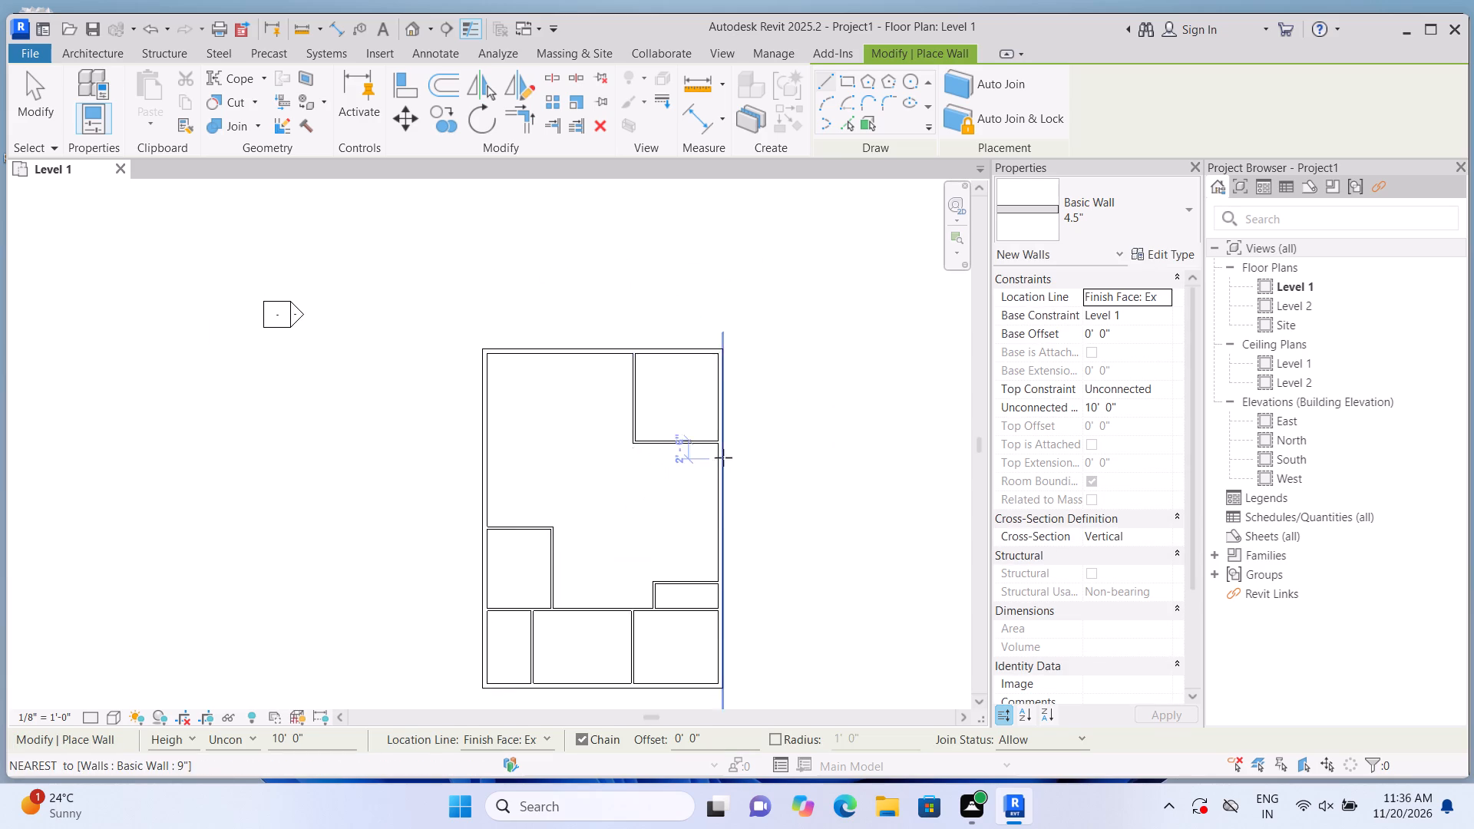
{"action": "scroll", "coordinate": [723, 457], "scroll_direction": "up", "scroll_amount": 7}
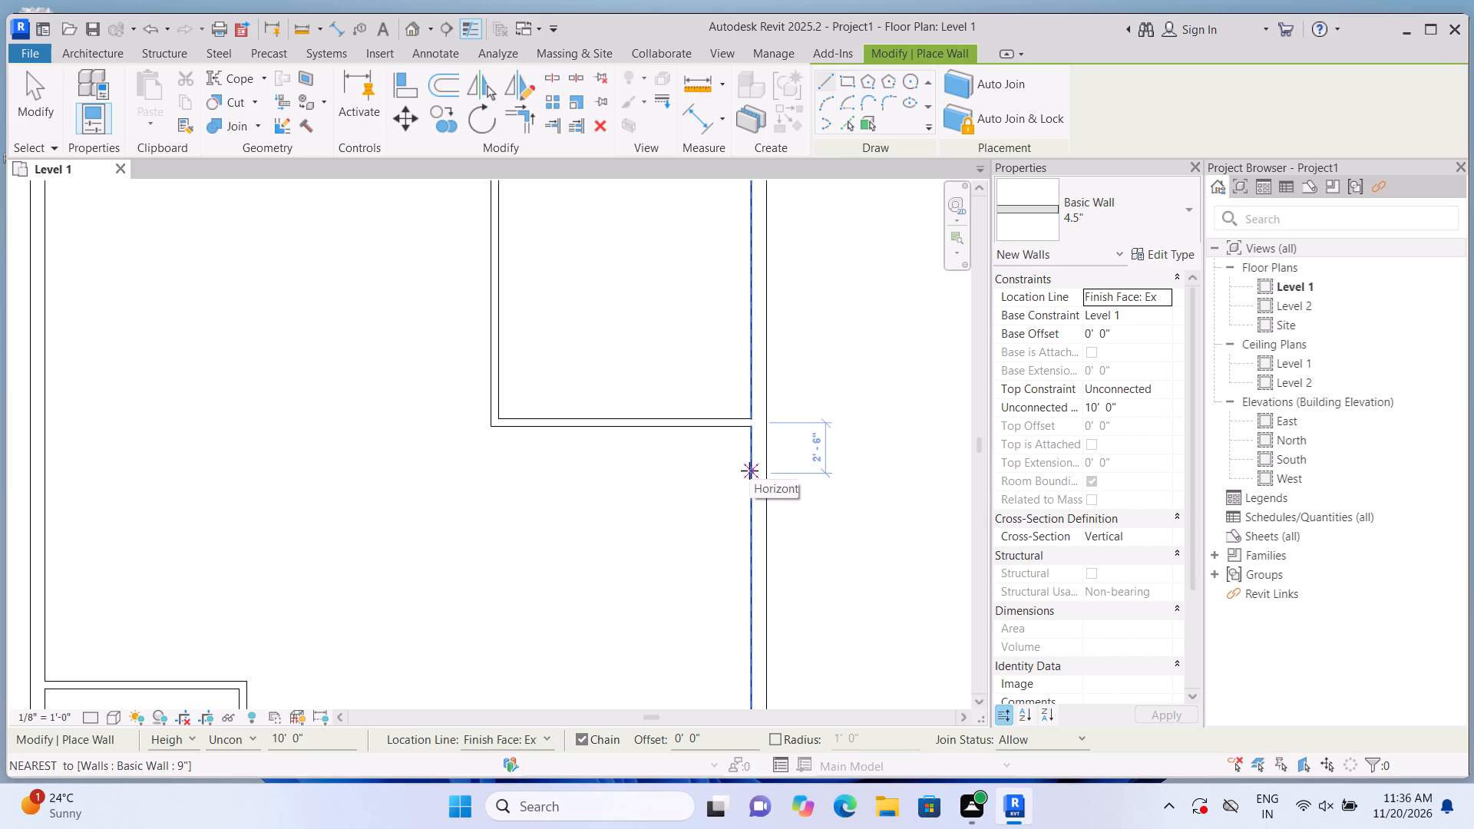
{"action": "type", "text": "5'"}
{"action": "key", "text": "Return"}
{"action": "scroll", "coordinate": [682, 541], "scroll_direction": "down", "scroll_amount": 1}
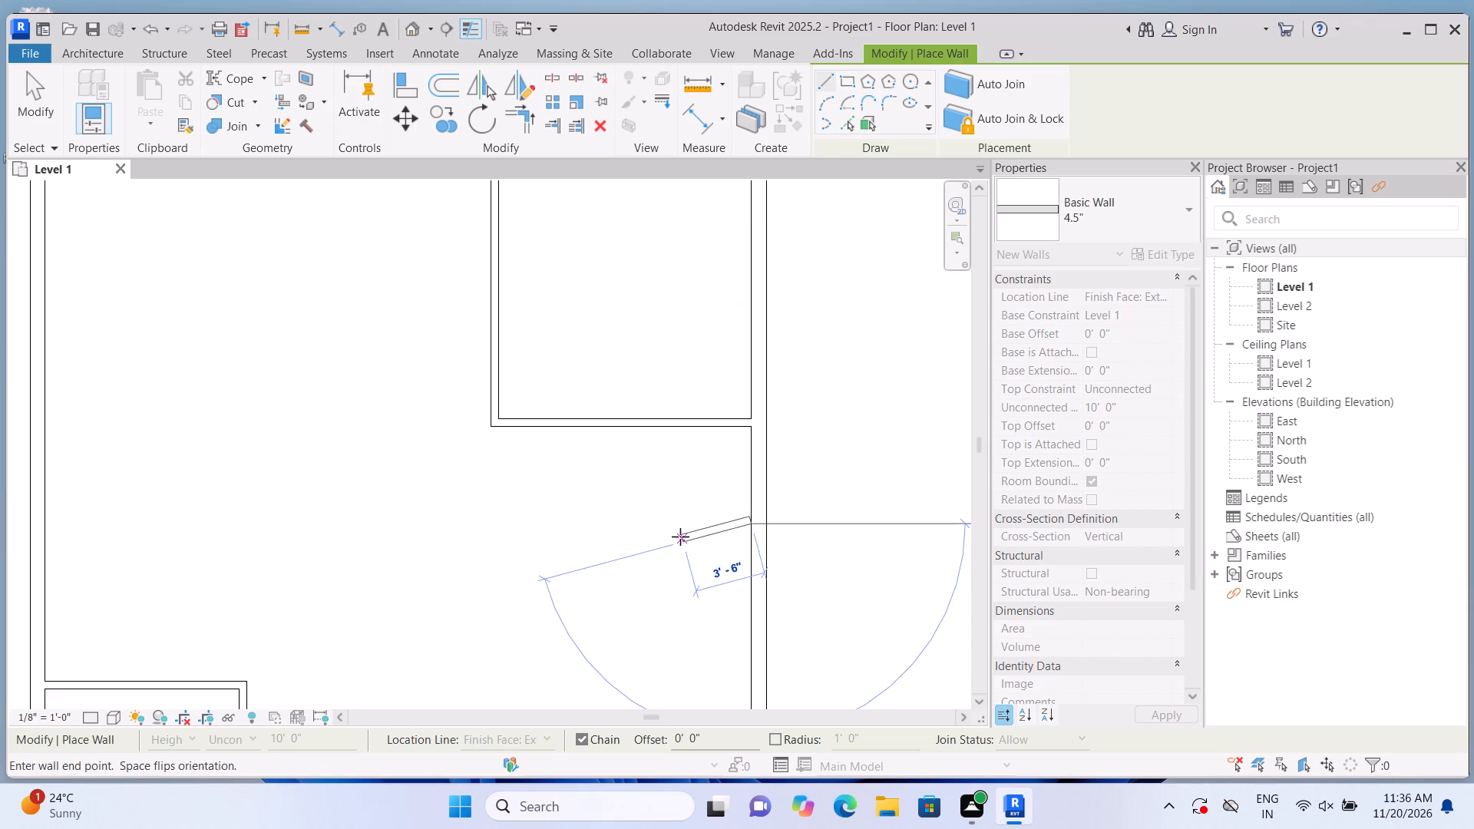
{"action": "scroll", "coordinate": [680, 537], "scroll_direction": "down", "scroll_amount": 7}
{"action": "scroll", "coordinate": [626, 523], "scroll_direction": "up", "scroll_amount": 4}
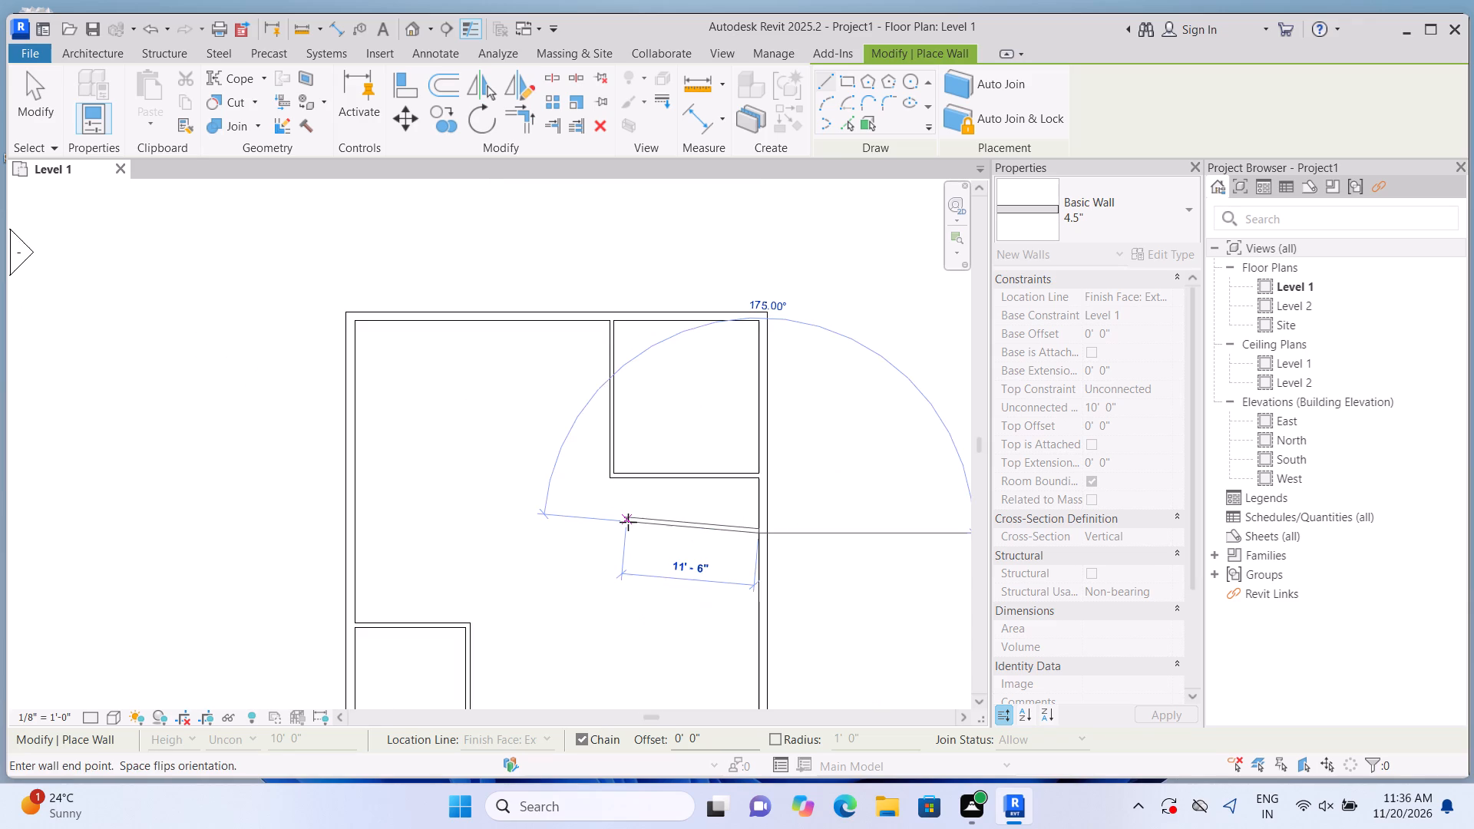
{"action": "scroll", "coordinate": [628, 522], "scroll_direction": "up", "scroll_amount": 3}
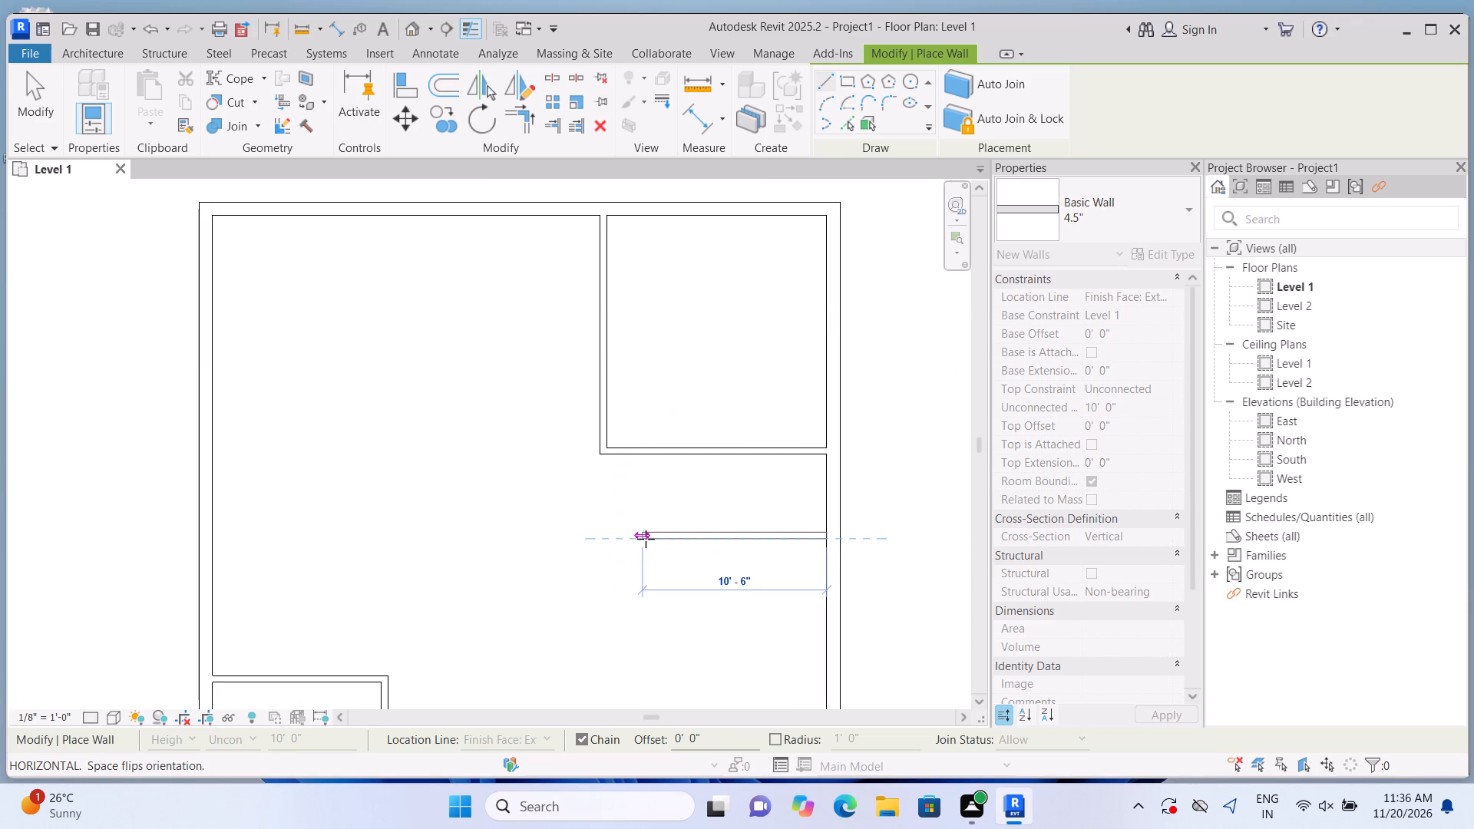
{"action": "key", "text": "6"}
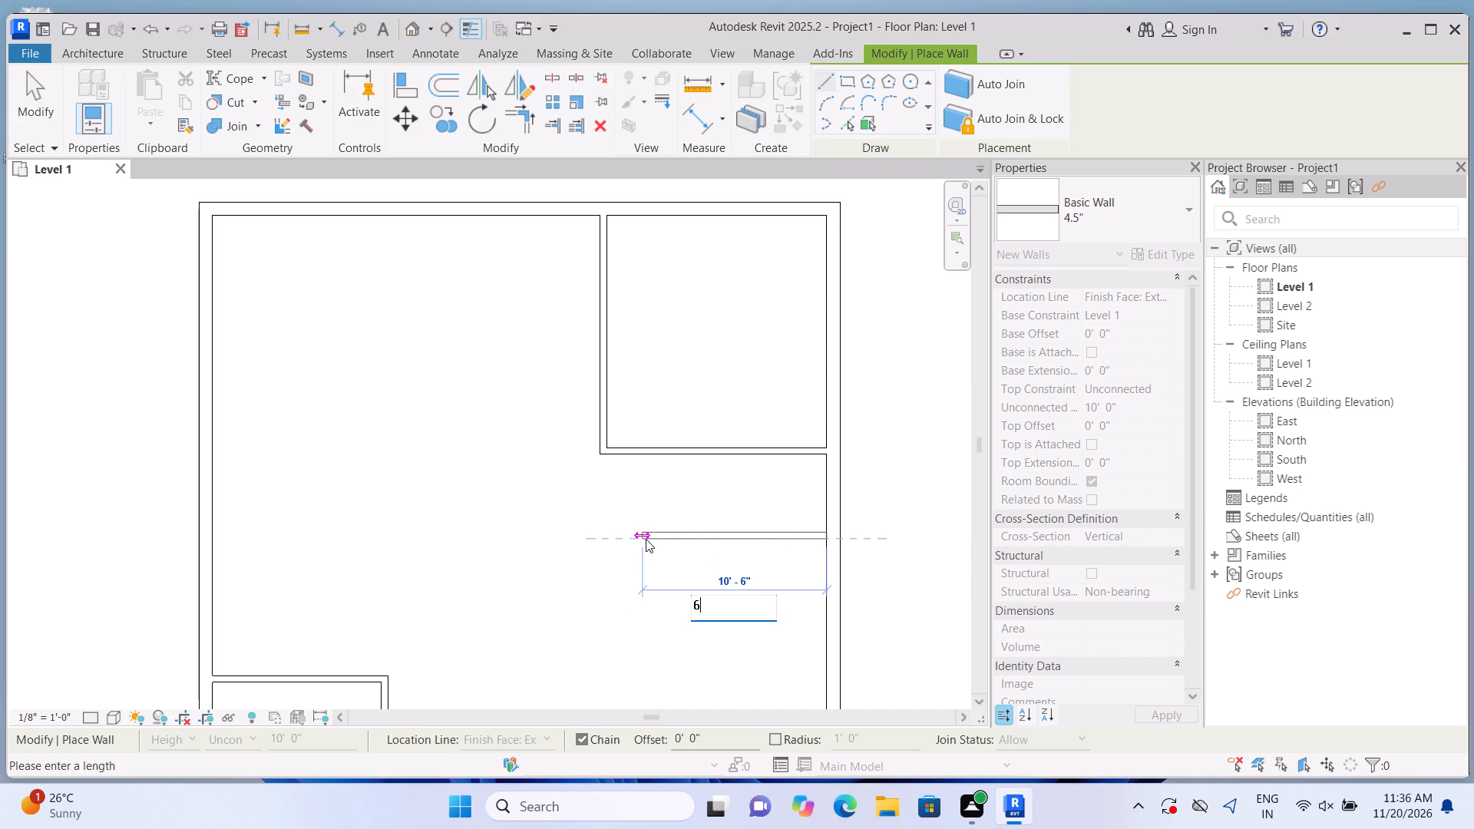
{"action": "key", "text": "apostrophe"}
{"action": "key", "text": "Return"}
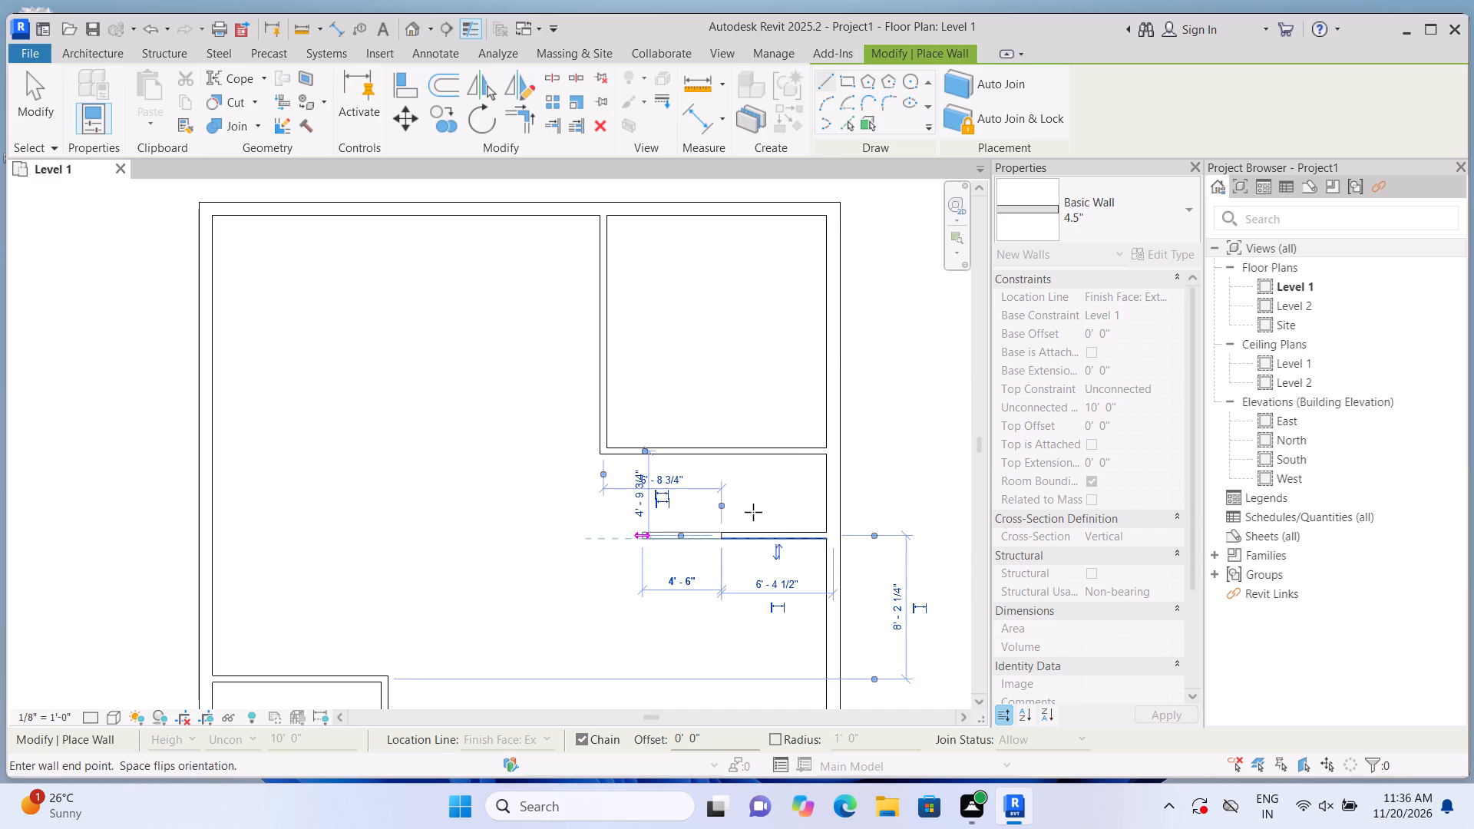
{"action": "left_click", "coordinate": [713, 460]}
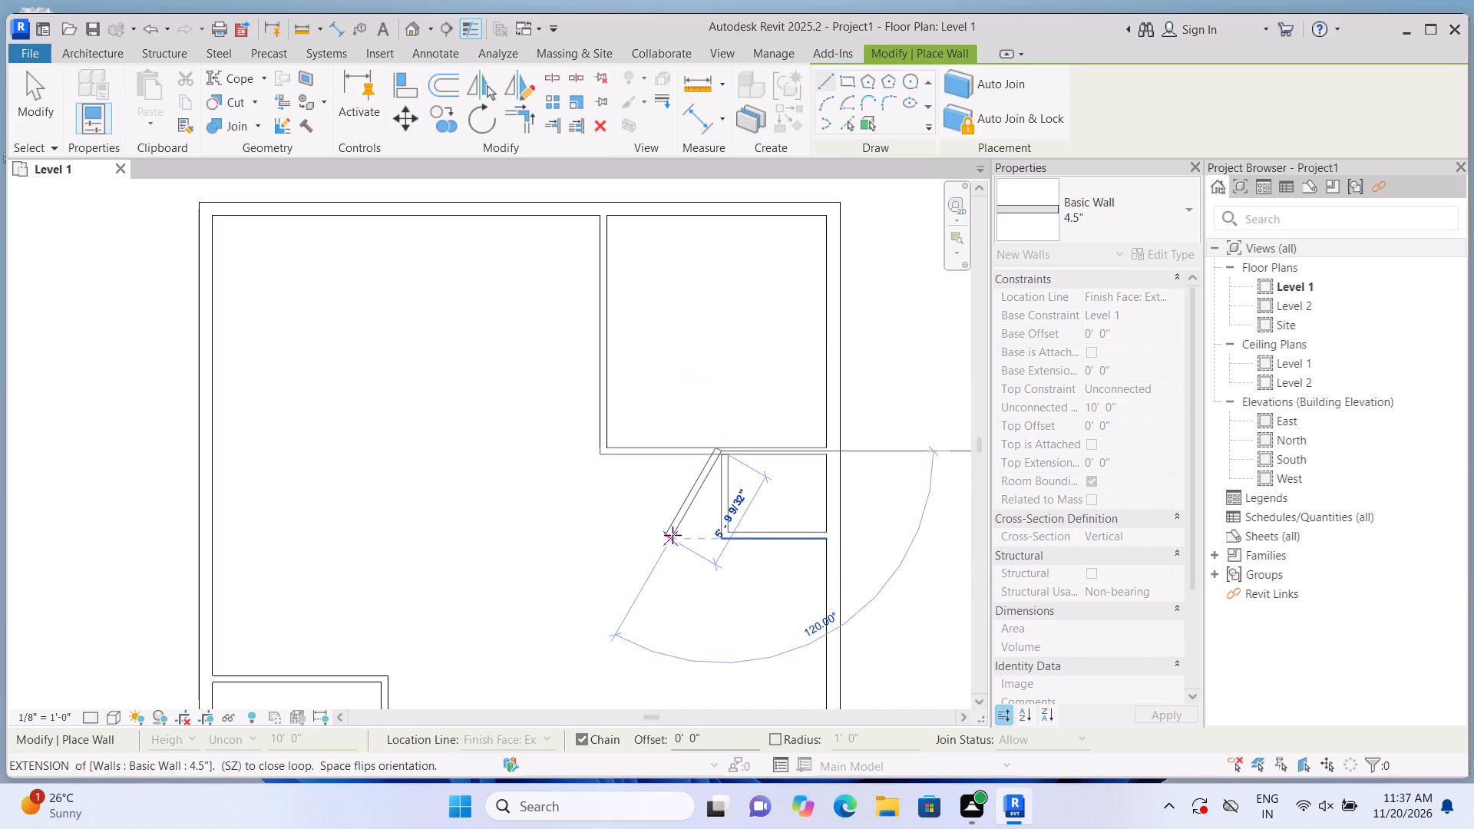
{"action": "key", "text": "Escape"}
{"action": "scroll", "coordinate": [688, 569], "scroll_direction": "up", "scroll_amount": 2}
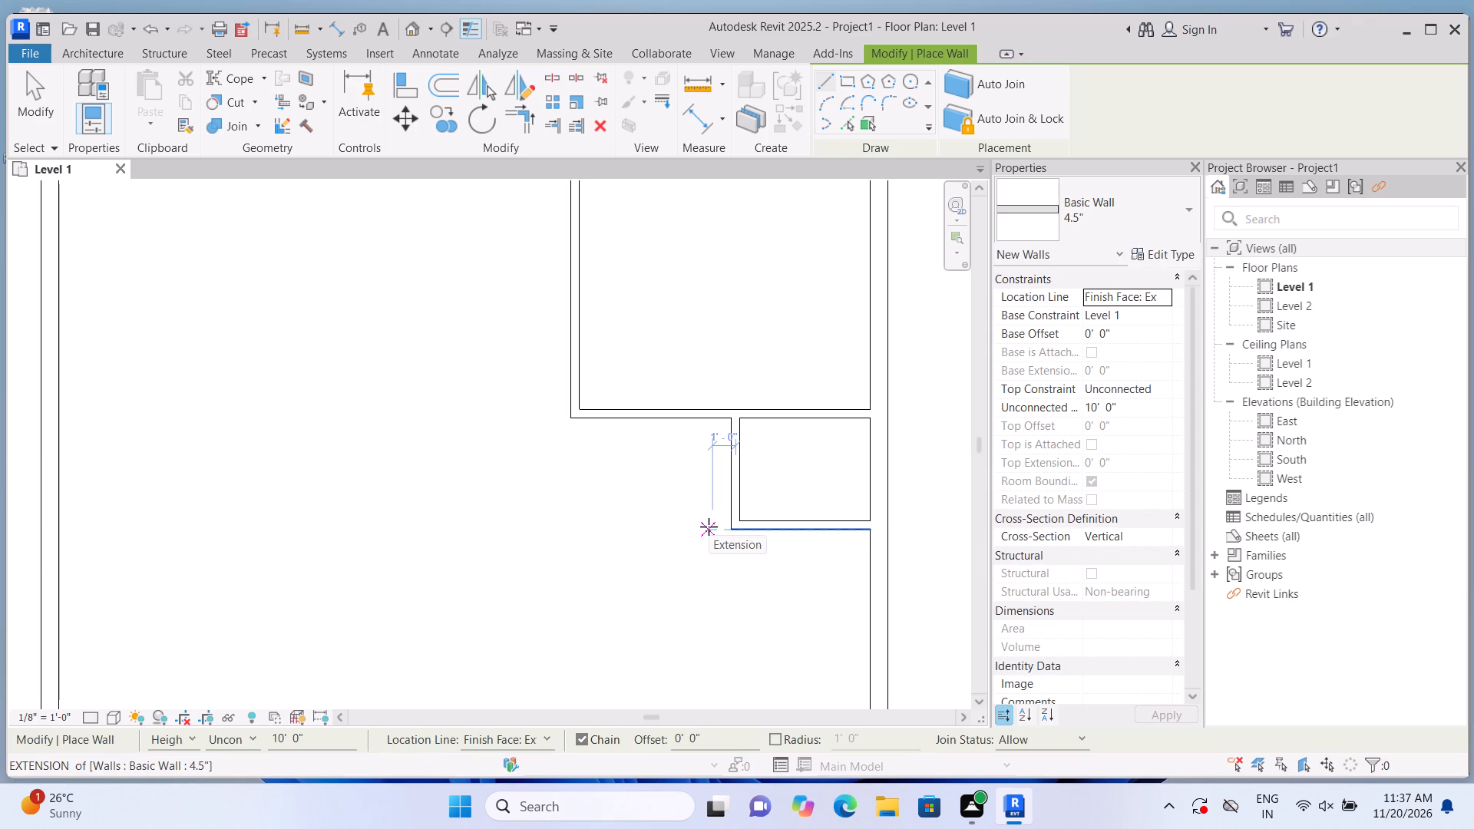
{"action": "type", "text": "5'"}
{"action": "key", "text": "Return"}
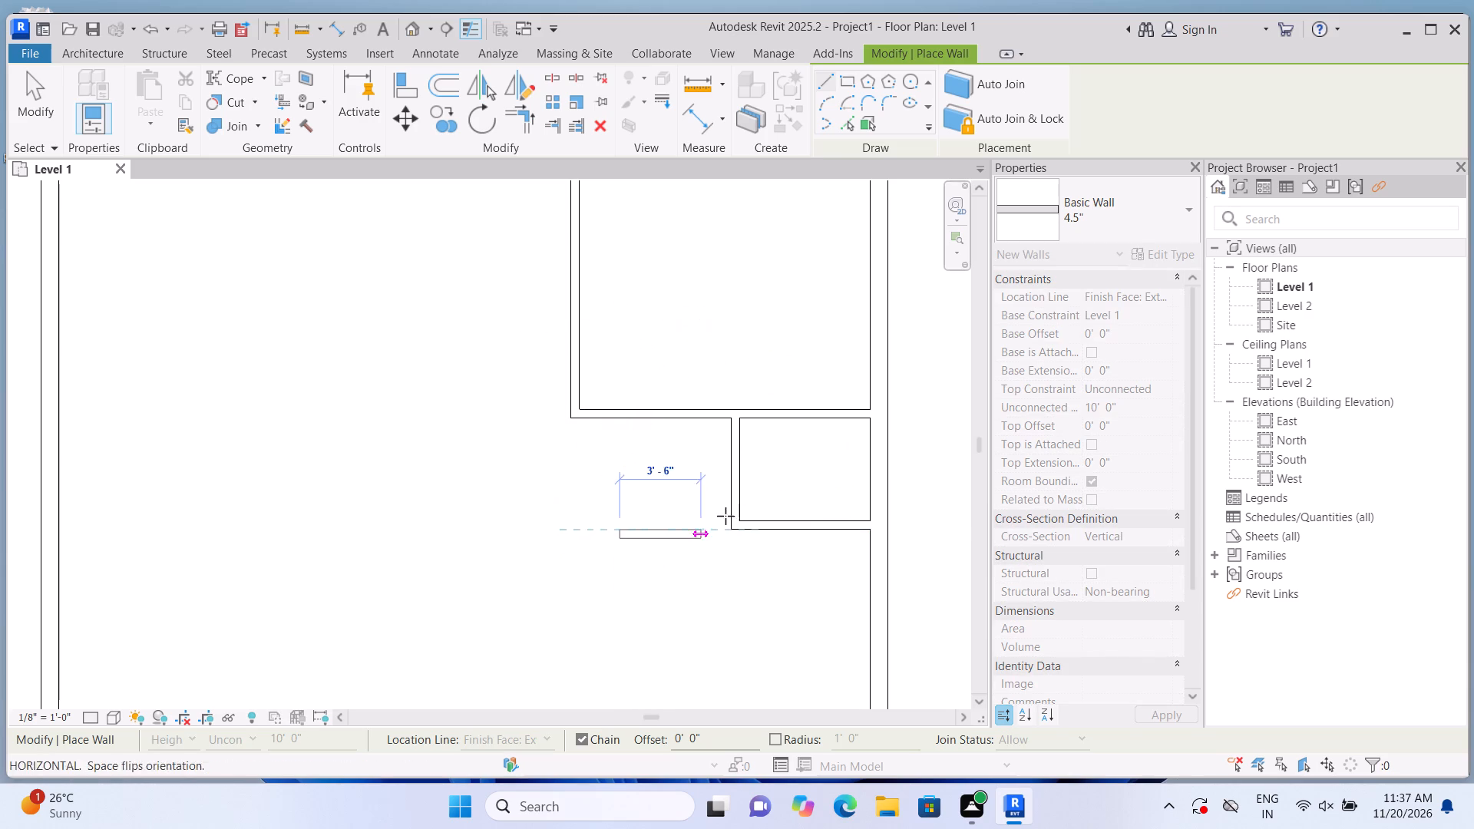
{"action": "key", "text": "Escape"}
Enclose the adjoining small room with 4.5" walls from the upper-right room's lower-left corner down and across to the first small room's lower-left corner.
{"action": "scroll", "coordinate": [760, 539], "scroll_direction": "up", "scroll_amount": 1}
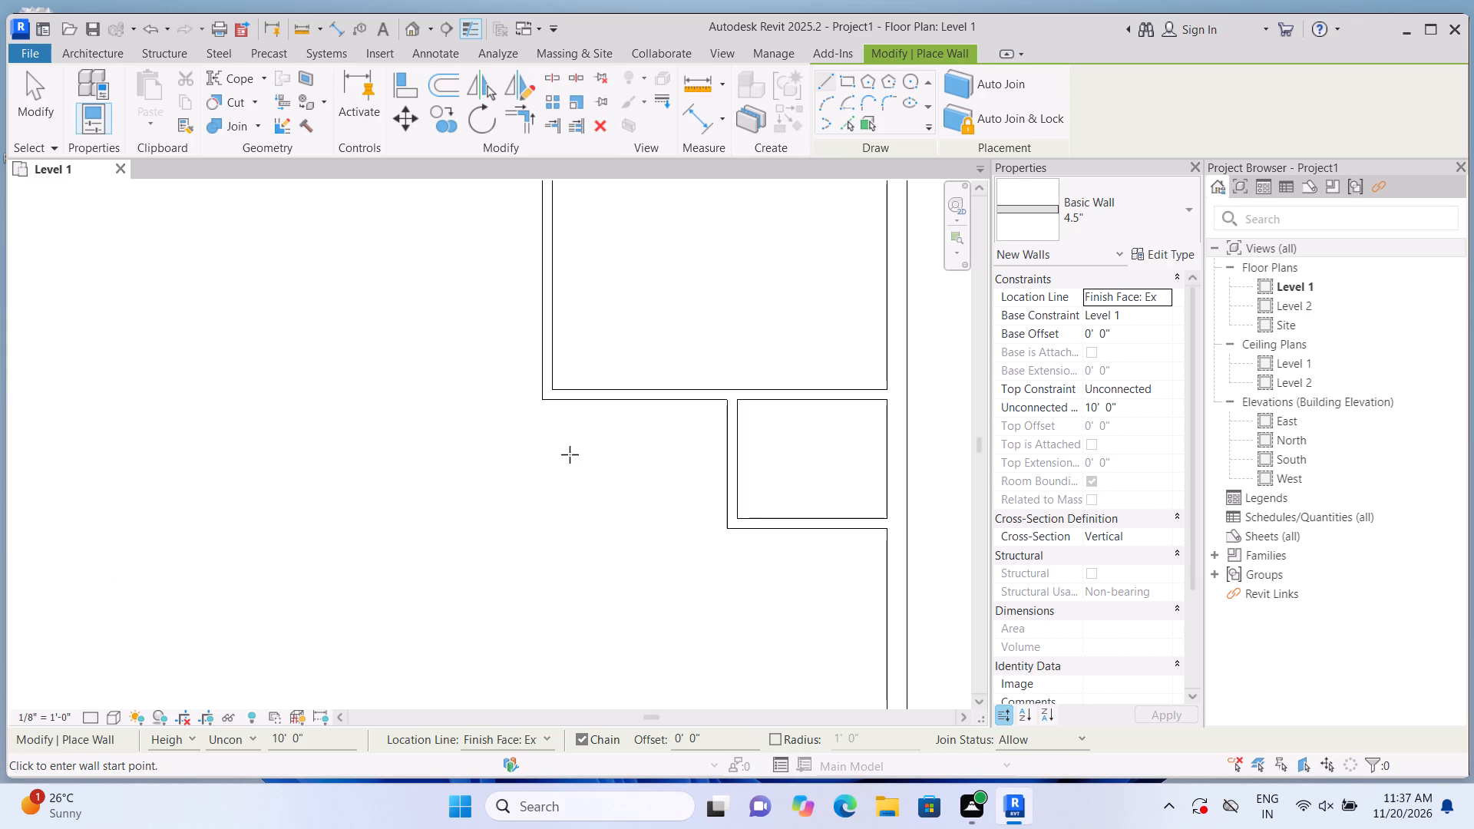
{"action": "left_click", "coordinate": [536, 402]}
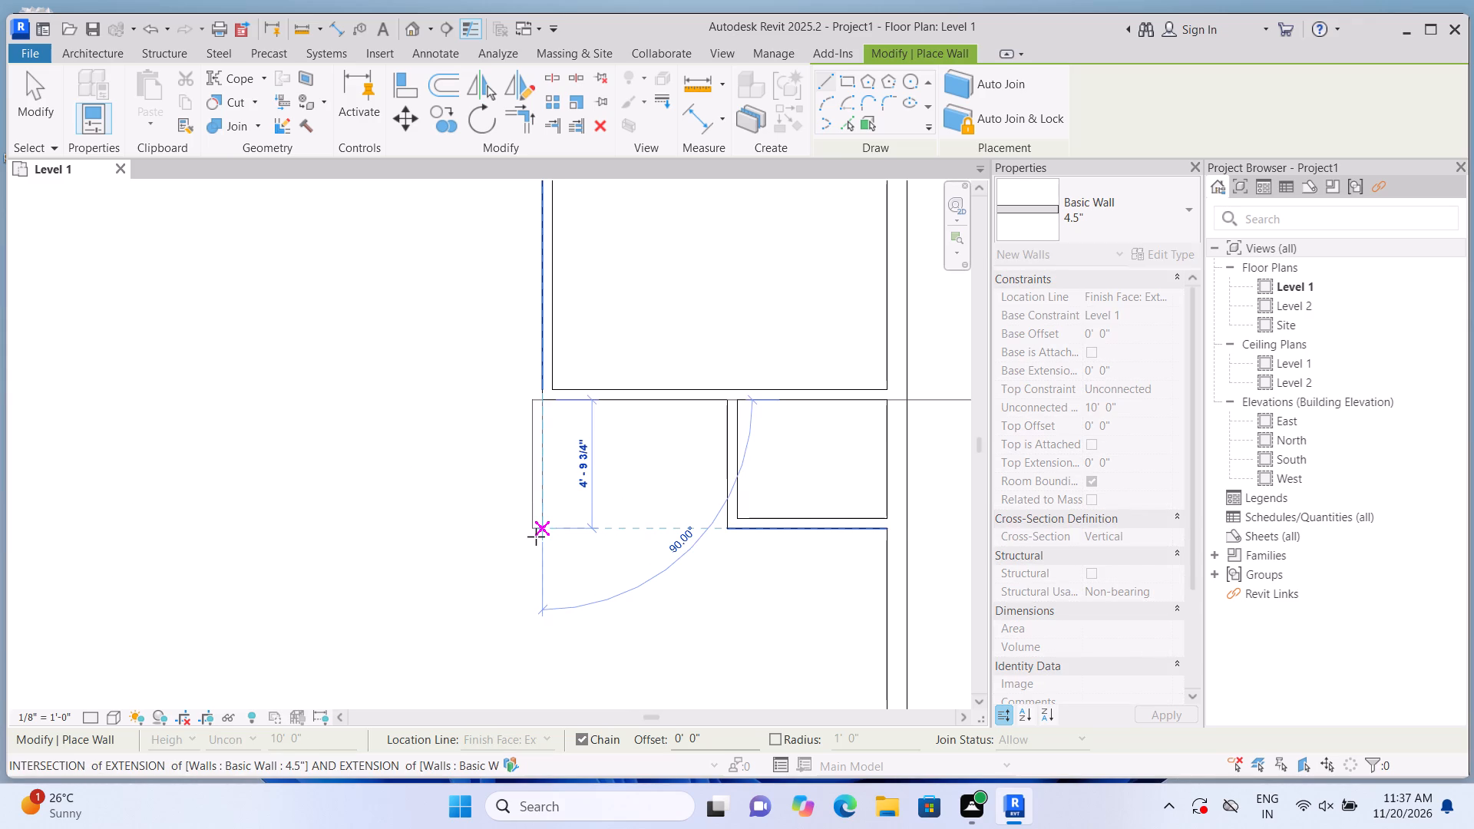
{"action": "key", "text": "space"}
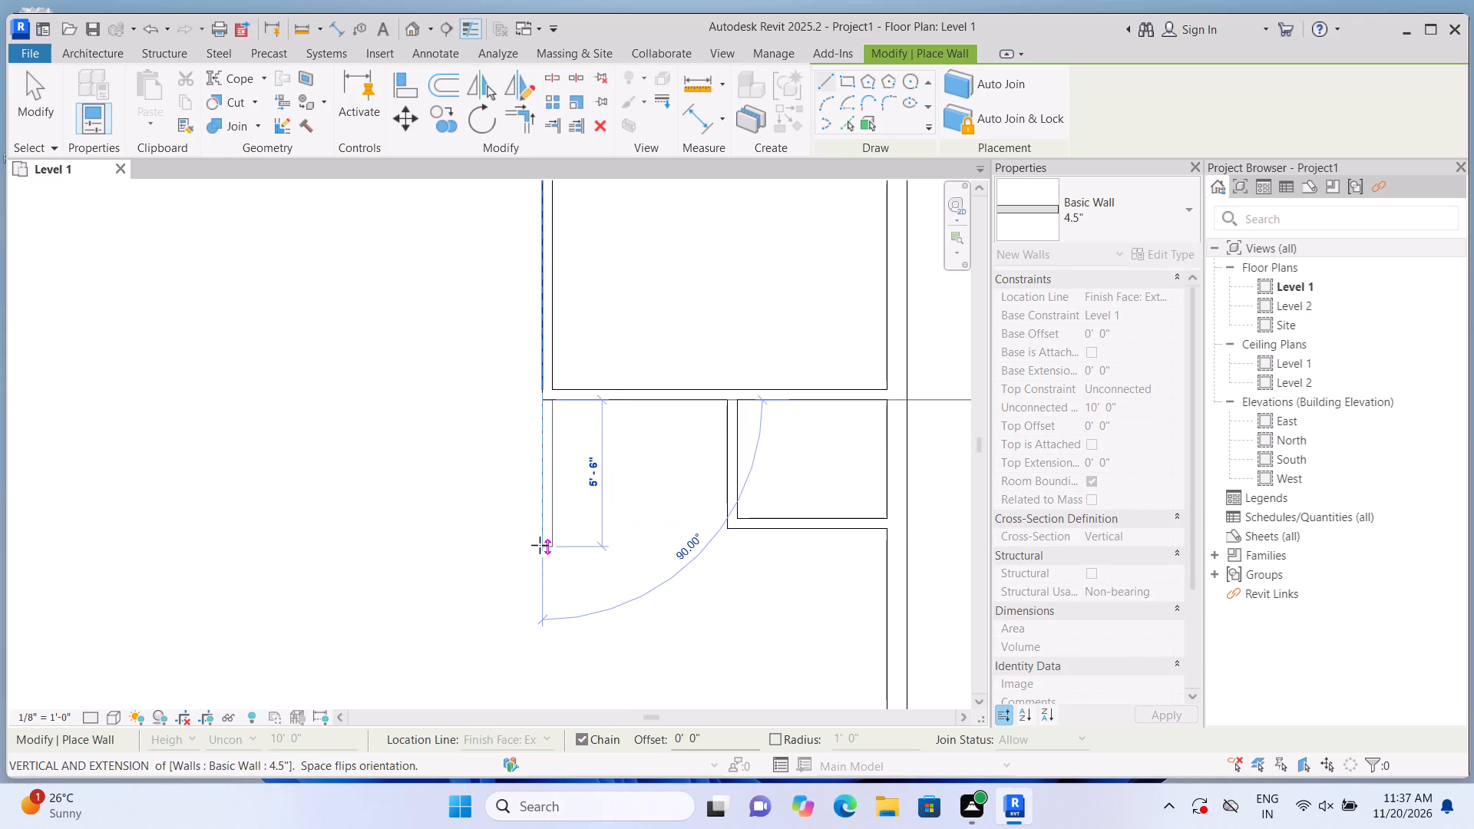
{"action": "left_click", "coordinate": [540, 535]}
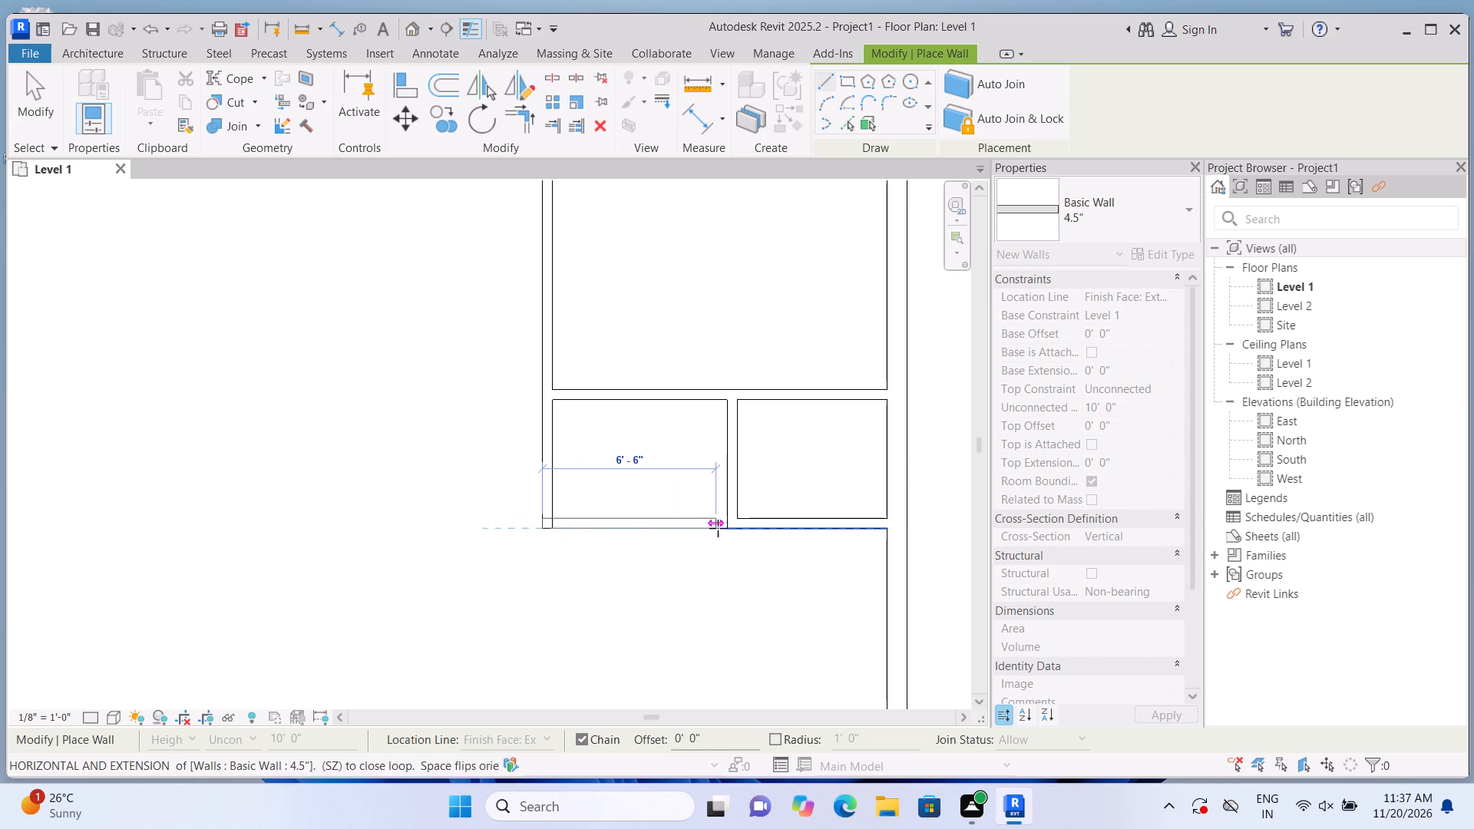
{"action": "left_click", "coordinate": [728, 530]}
{"action": "key", "text": "Escape"}
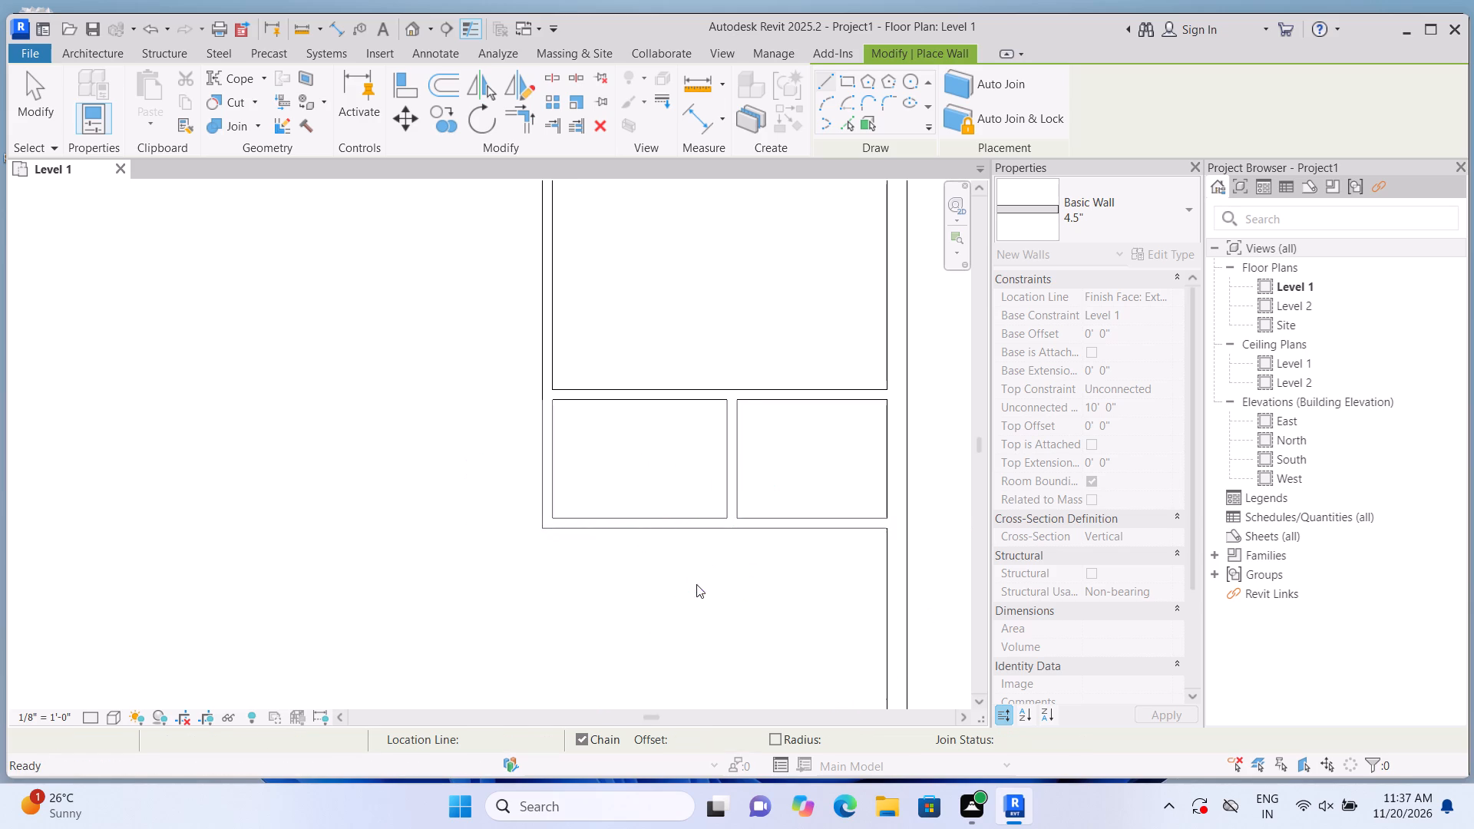
Enclose another room below the two small rooms: start 4'4" down the right outer wall, go 8' left, and run up to the partition.
{"action": "scroll", "coordinate": [696, 583], "scroll_direction": "down", "scroll_amount": 2}
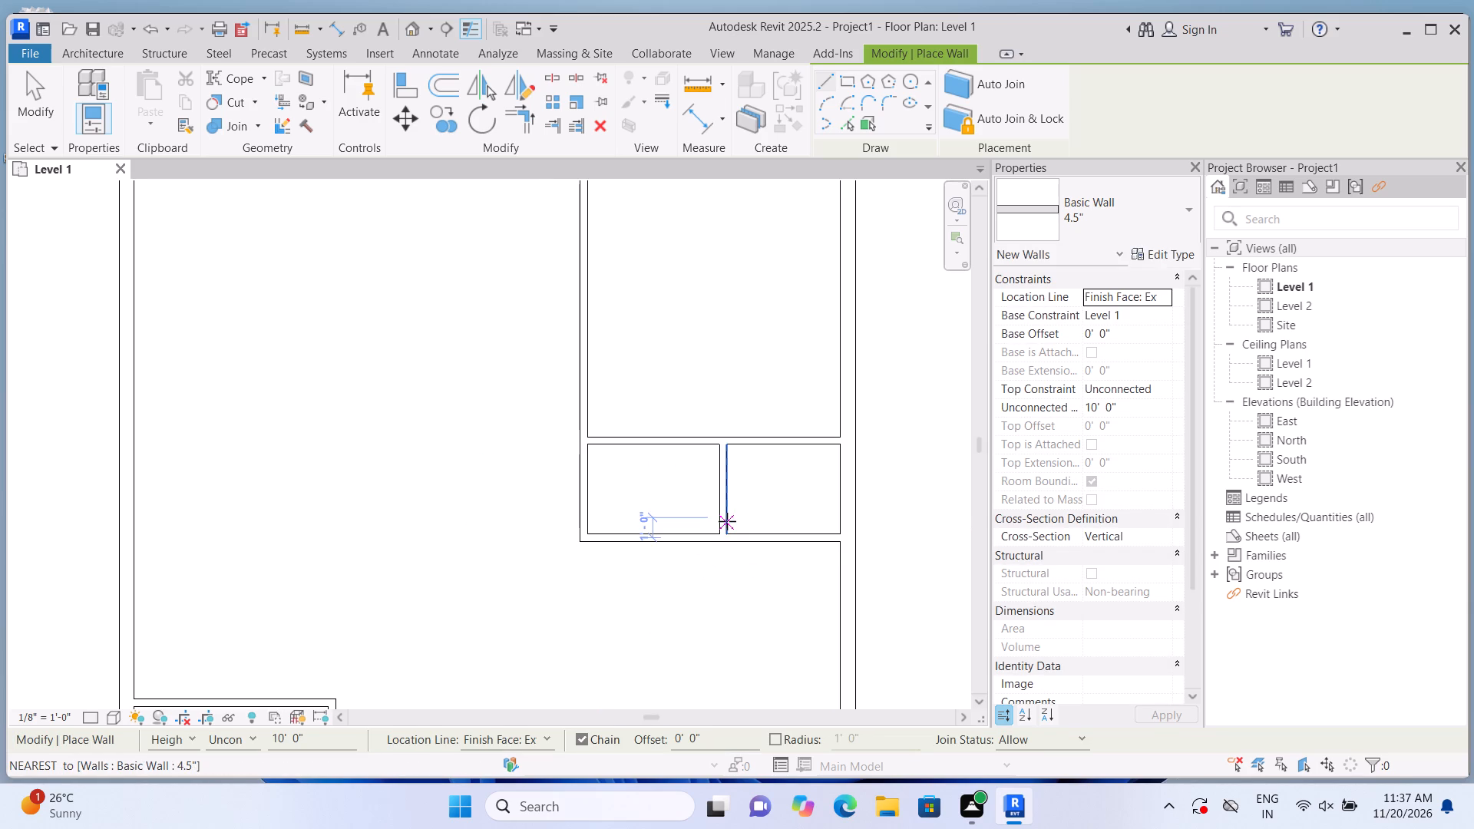
{"action": "scroll", "coordinate": [731, 512], "scroll_direction": "down", "scroll_amount": 3}
{"action": "scroll", "coordinate": [730, 576], "scroll_direction": "up", "scroll_amount": 2}
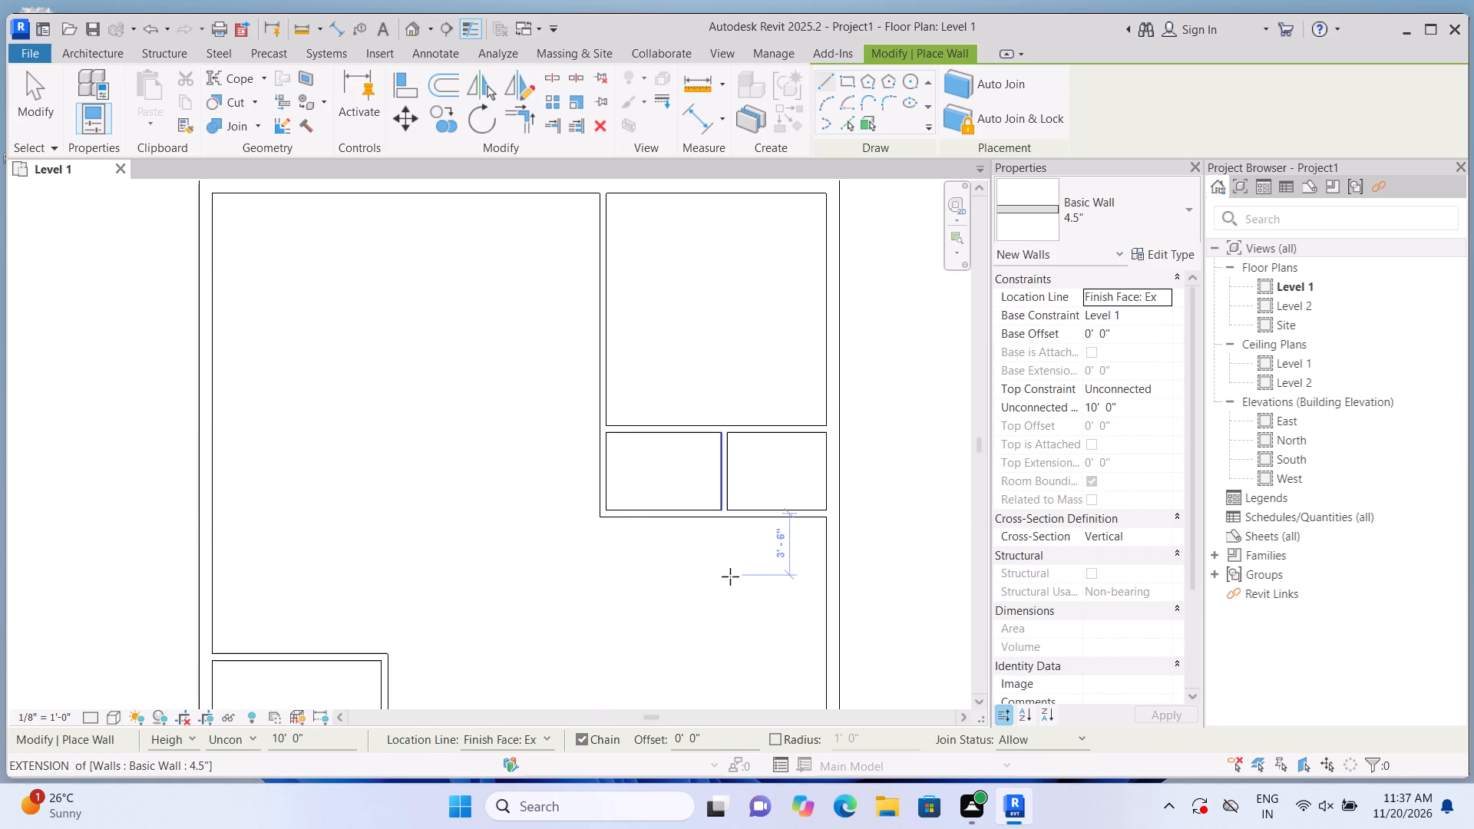
{"action": "scroll", "coordinate": [730, 576], "scroll_direction": "up", "scroll_amount": 2}
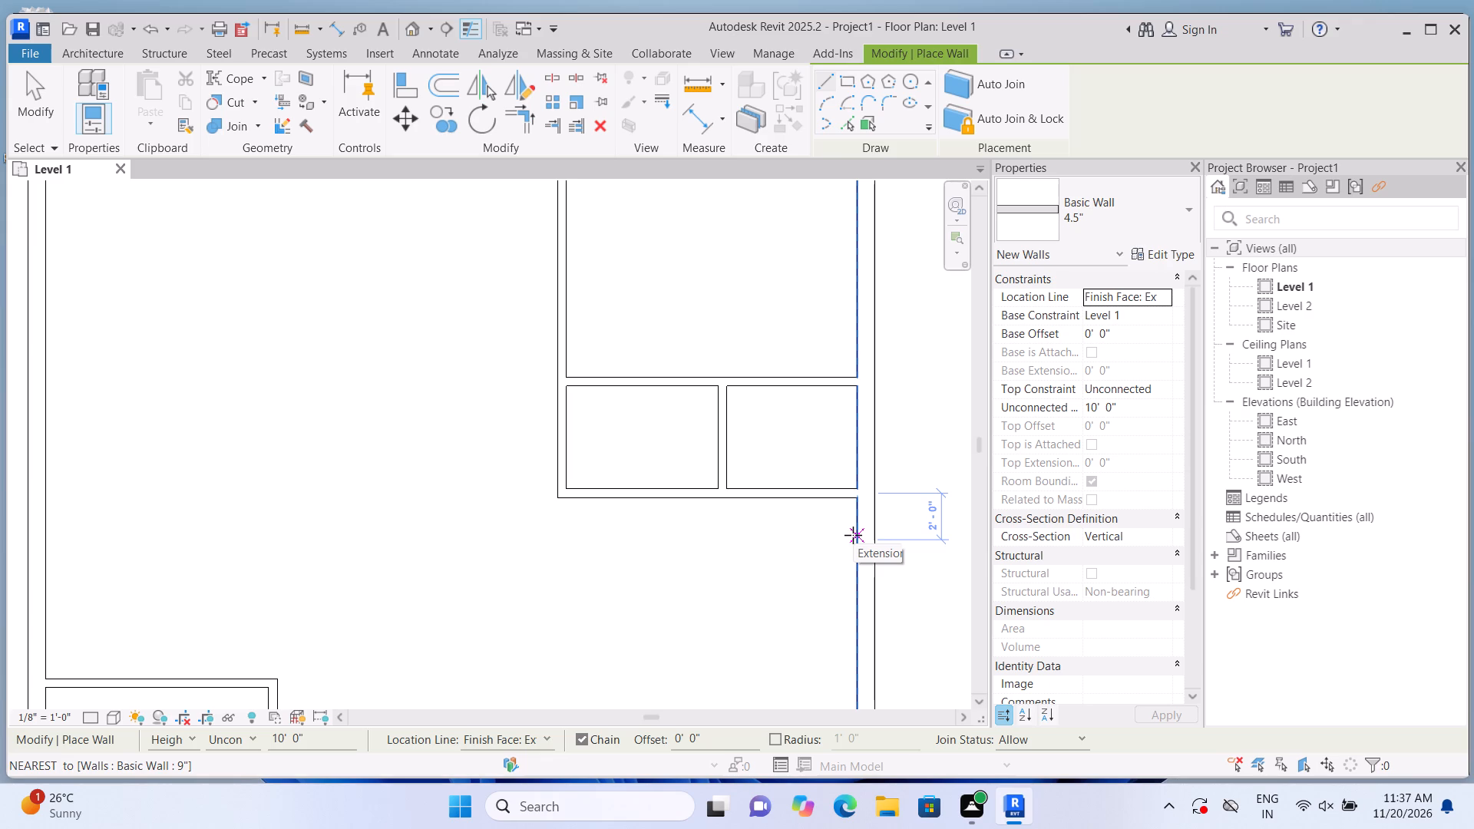
{"action": "type", "text": "4'4\""}
{"action": "key", "text": "Return"}
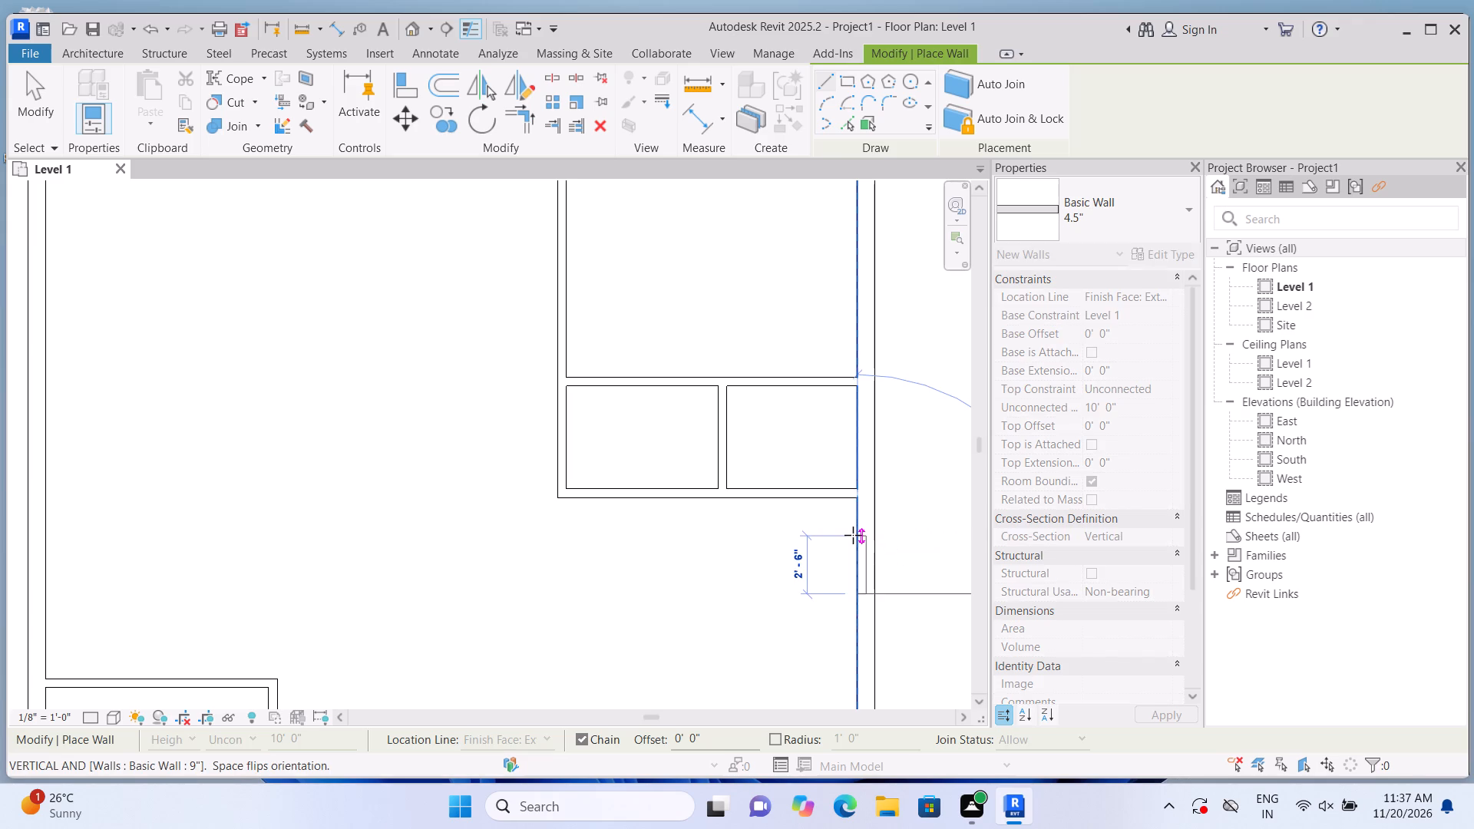
{"action": "scroll", "coordinate": [703, 576], "scroll_direction": "down", "scroll_amount": 7}
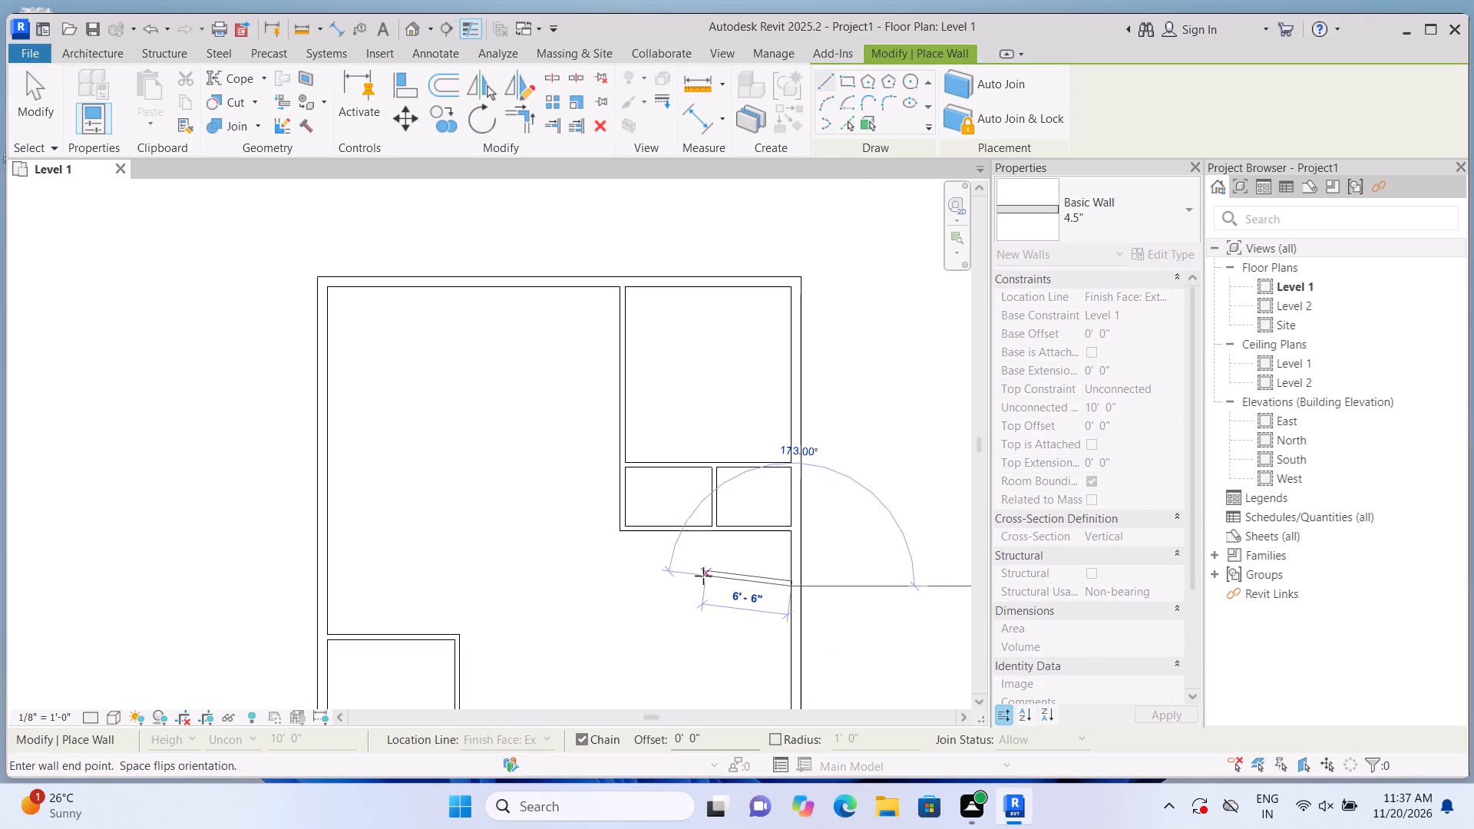
{"action": "scroll", "coordinate": [703, 576], "scroll_direction": "down", "scroll_amount": 2}
{"action": "scroll", "coordinate": [682, 596], "scroll_direction": "up", "scroll_amount": 6}
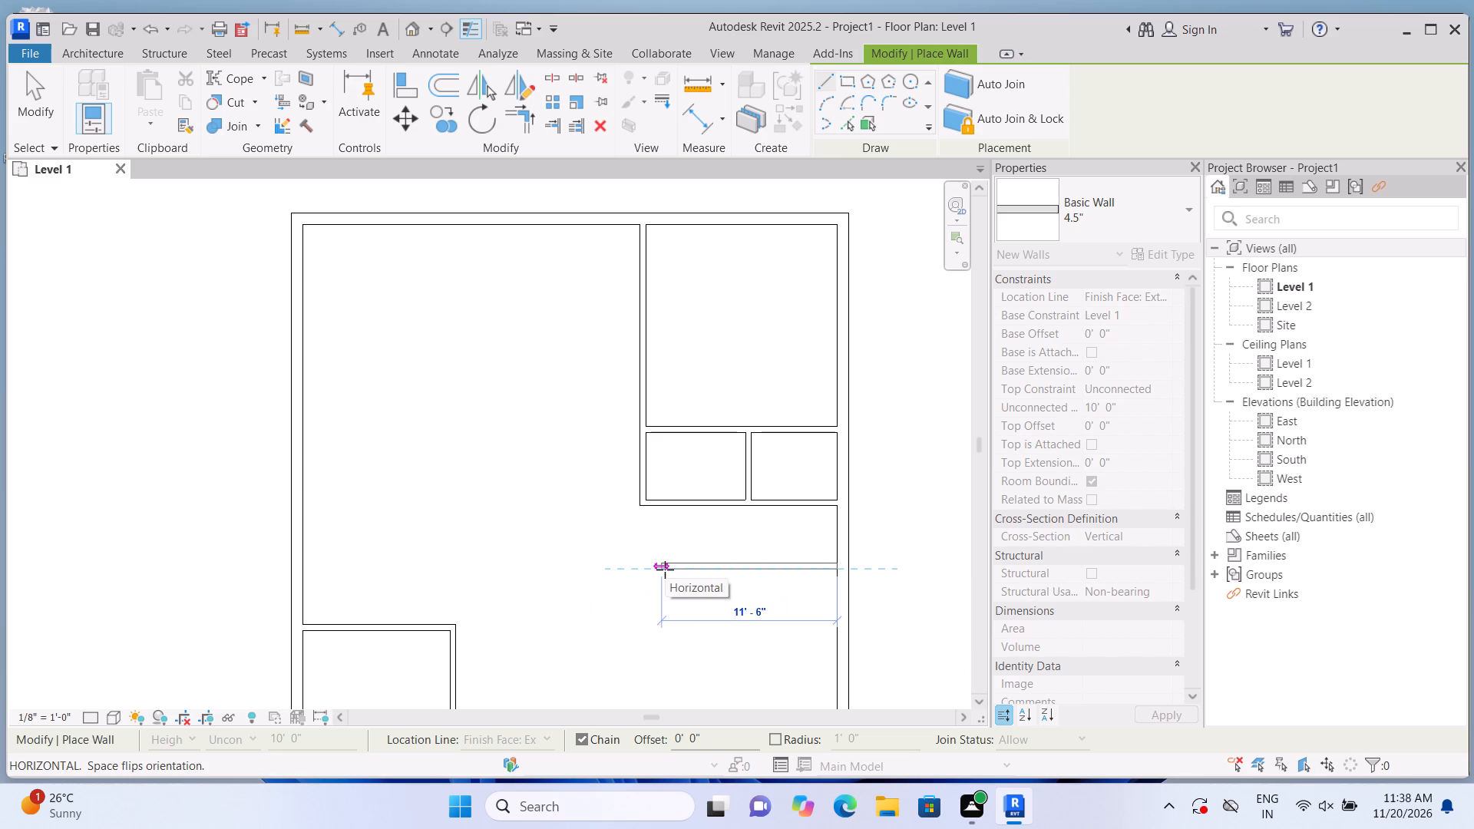
{"action": "type", "text": "8'"}
{"action": "key", "text": "Return"}
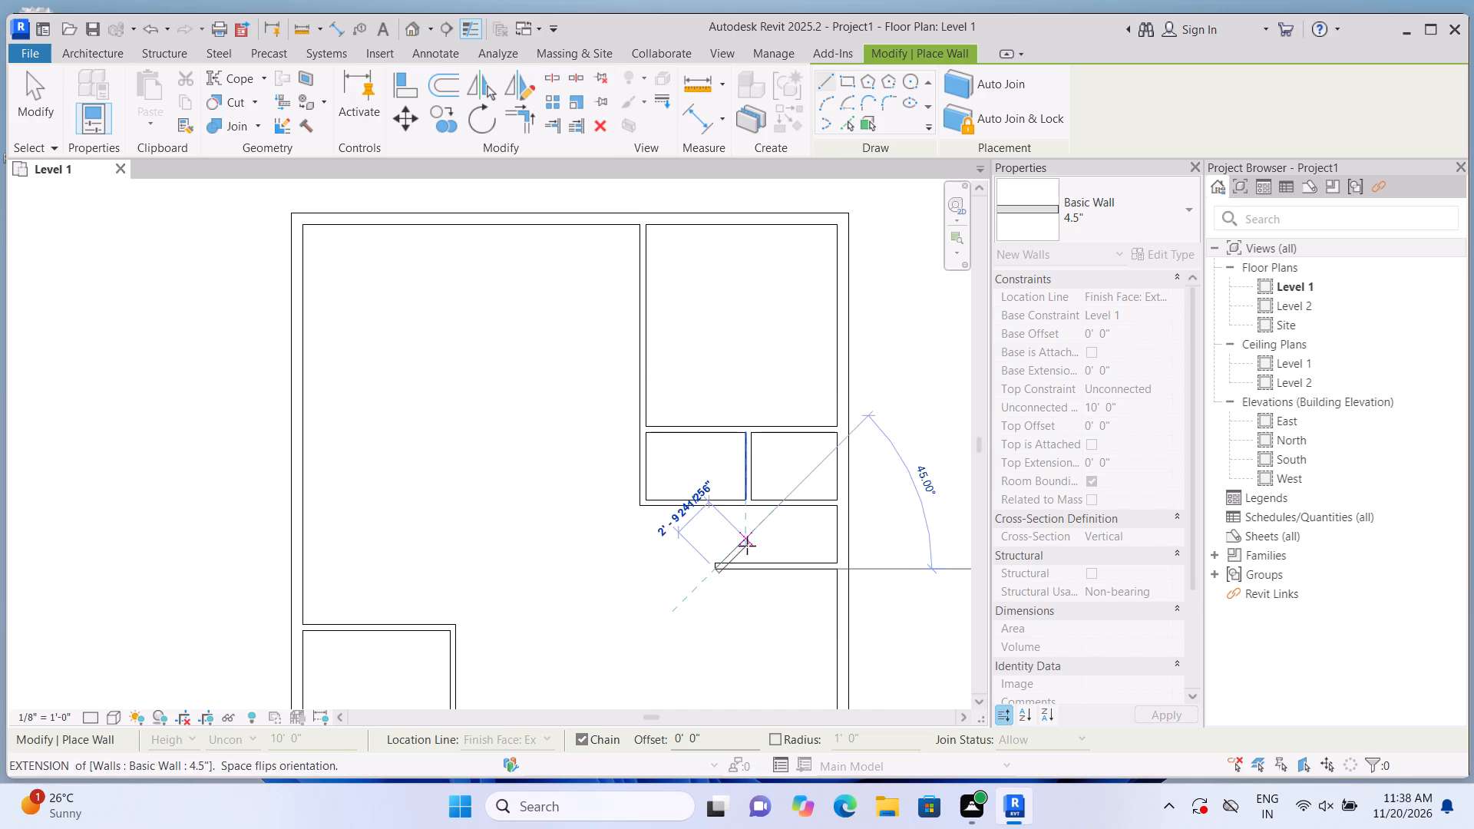
{"action": "left_click", "coordinate": [722, 507]}
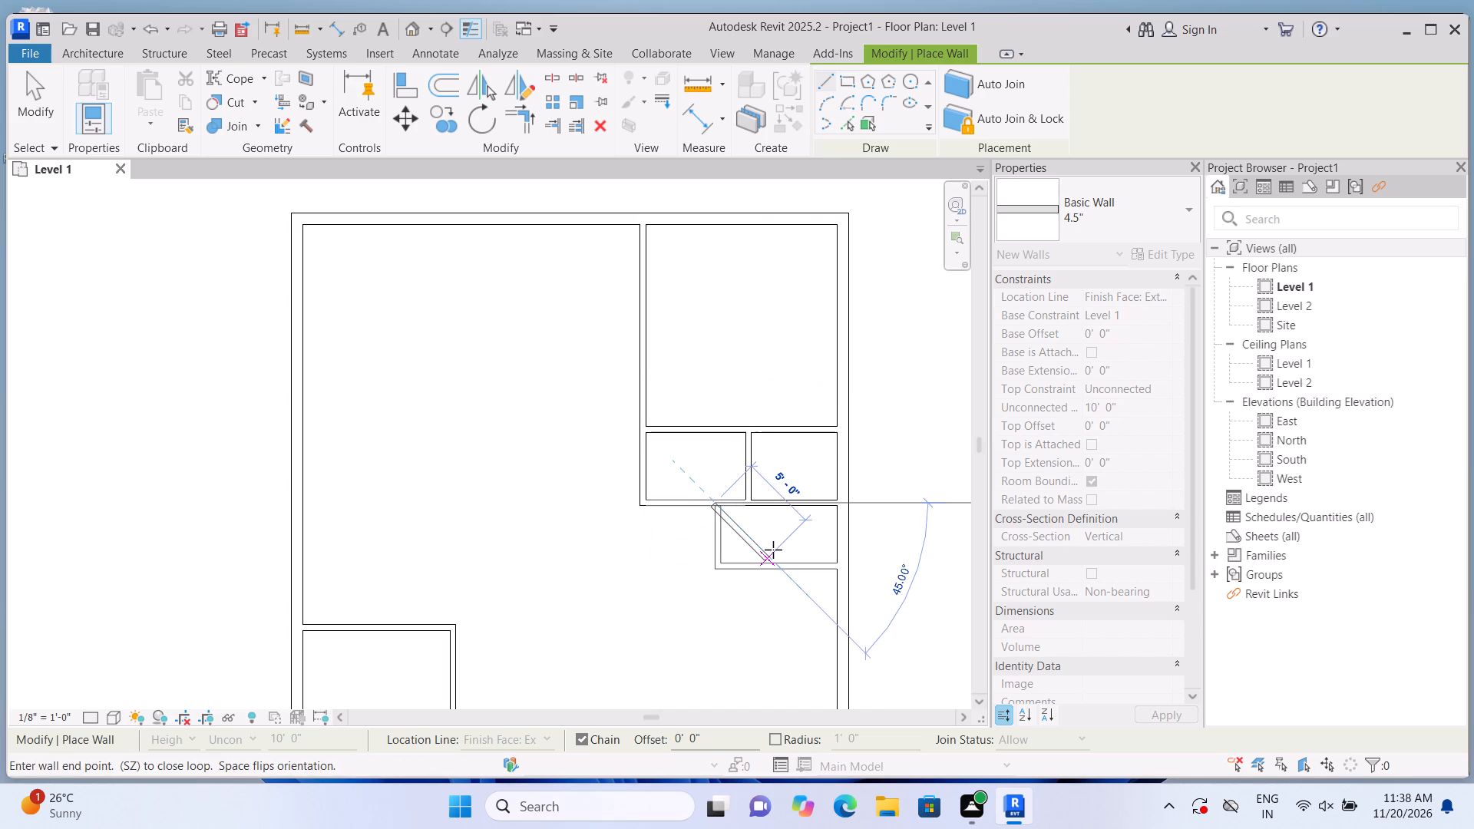
{"action": "key", "text": "Escape"}
Examine the partition layout around the new small rooms and the open area between them and the lower rooms.
{"action": "scroll", "coordinate": [708, 591], "scroll_direction": "down", "scroll_amount": 7}
{"action": "scroll", "coordinate": [696, 613], "scroll_direction": "up", "scroll_amount": 3}
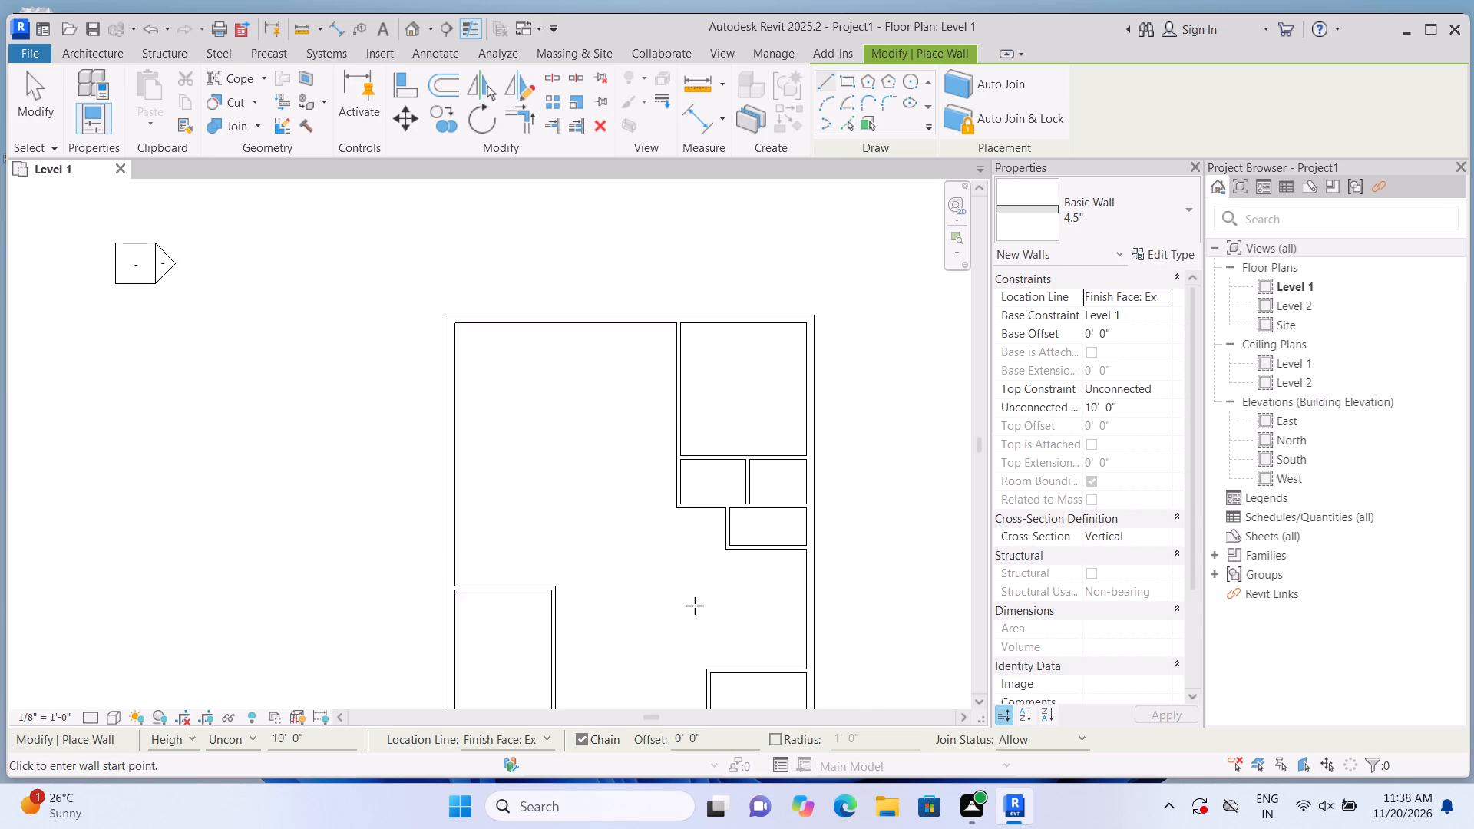
{"action": "scroll", "coordinate": [695, 606], "scroll_direction": "up", "scroll_amount": 2}
{"action": "scroll", "coordinate": [693, 603], "scroll_direction": "down", "scroll_amount": 3}
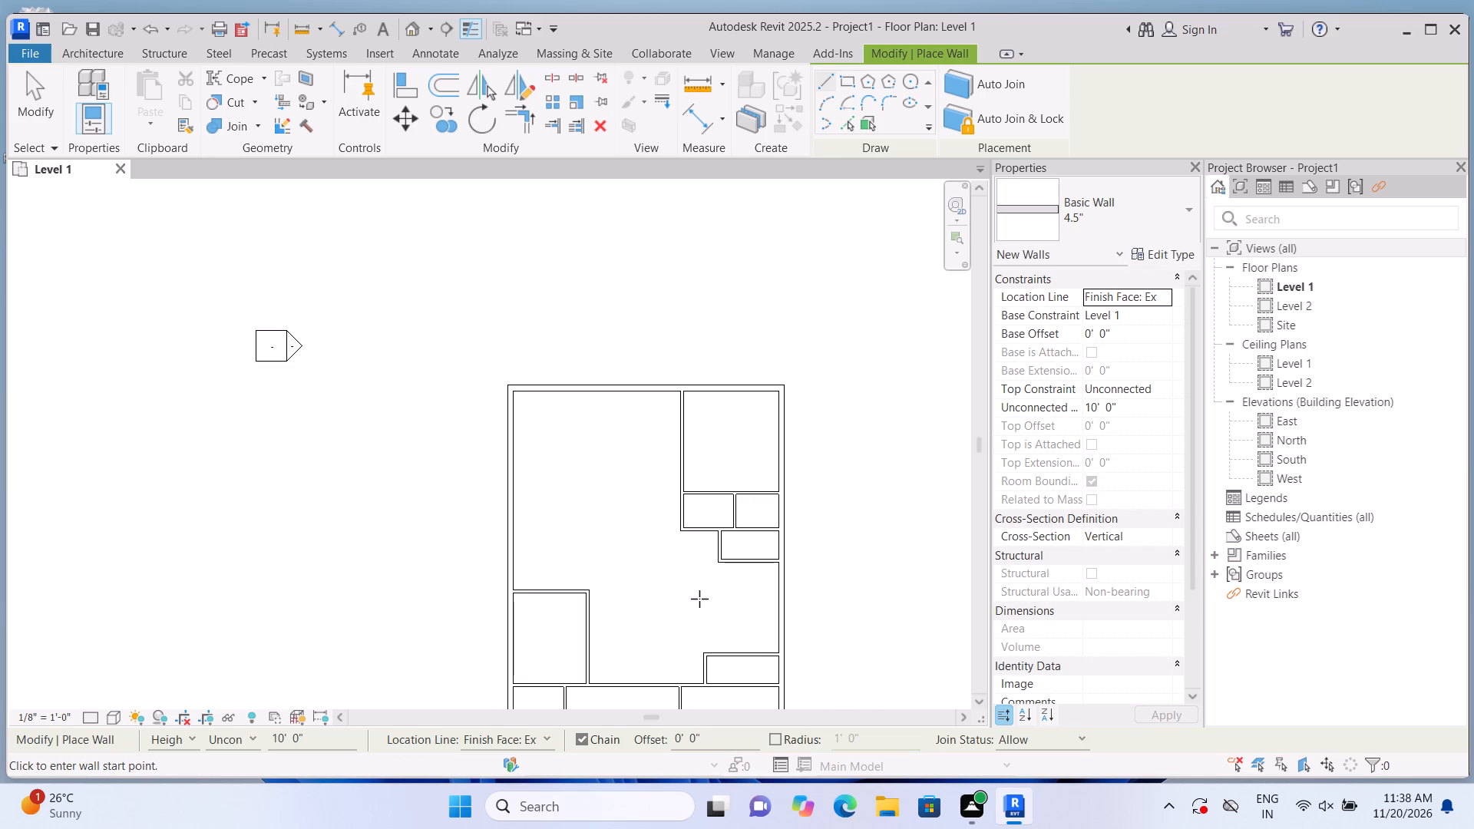
{"action": "scroll", "coordinate": [728, 596], "scroll_direction": "up", "scroll_amount": 4}
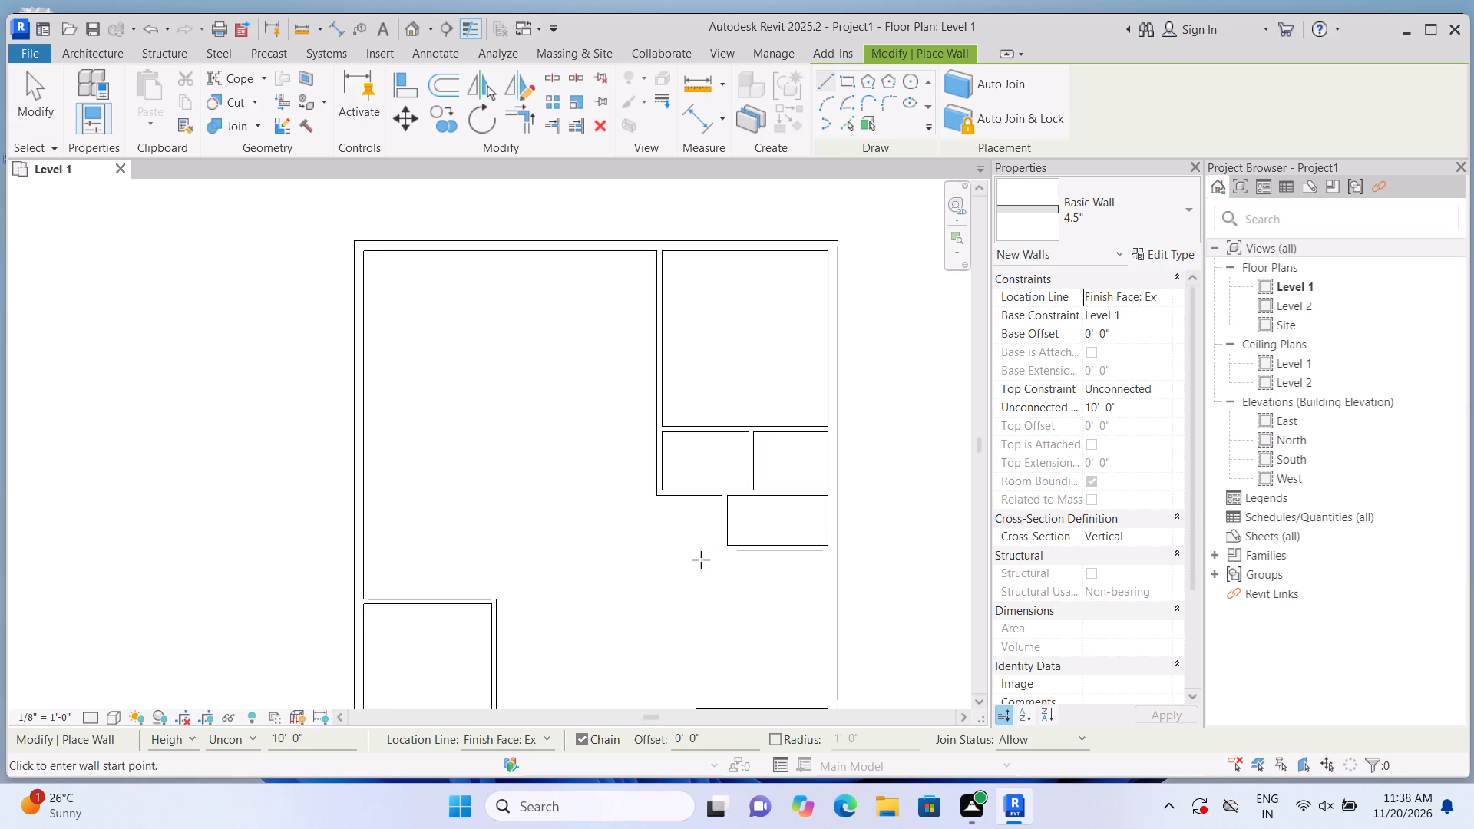
{"action": "scroll", "coordinate": [701, 560], "scroll_direction": "down", "scroll_amount": 2}
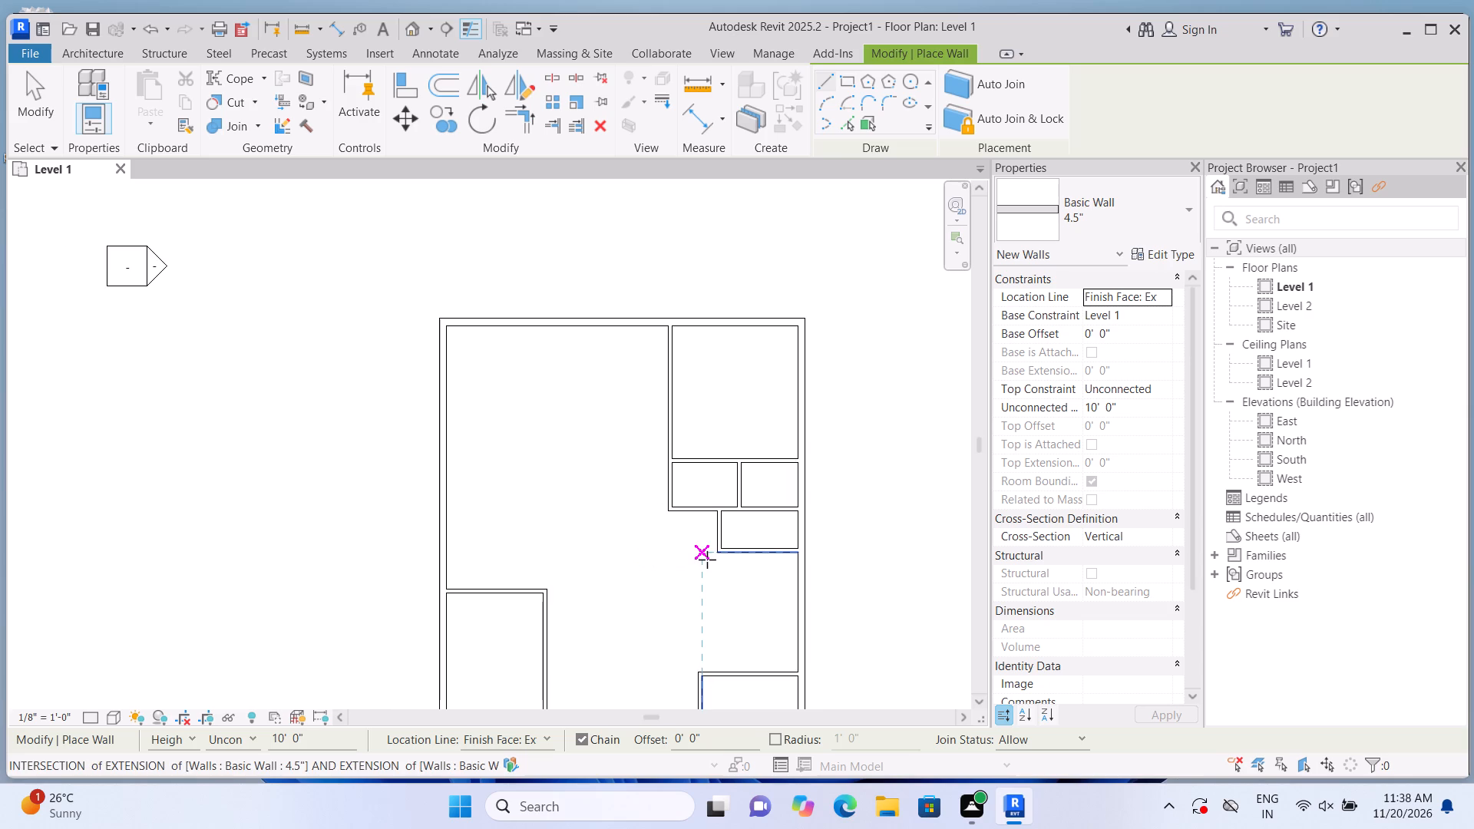
Enclose a small room beside the 8' room: run 4.5" walls from the upper small rooms' lower-left corner down about 4'2" and across to its lower-left corner.
{"action": "scroll", "coordinate": [707, 560], "scroll_direction": "up", "scroll_amount": 2}
{"action": "scroll", "coordinate": [706, 565], "scroll_direction": "down", "scroll_amount": 2}
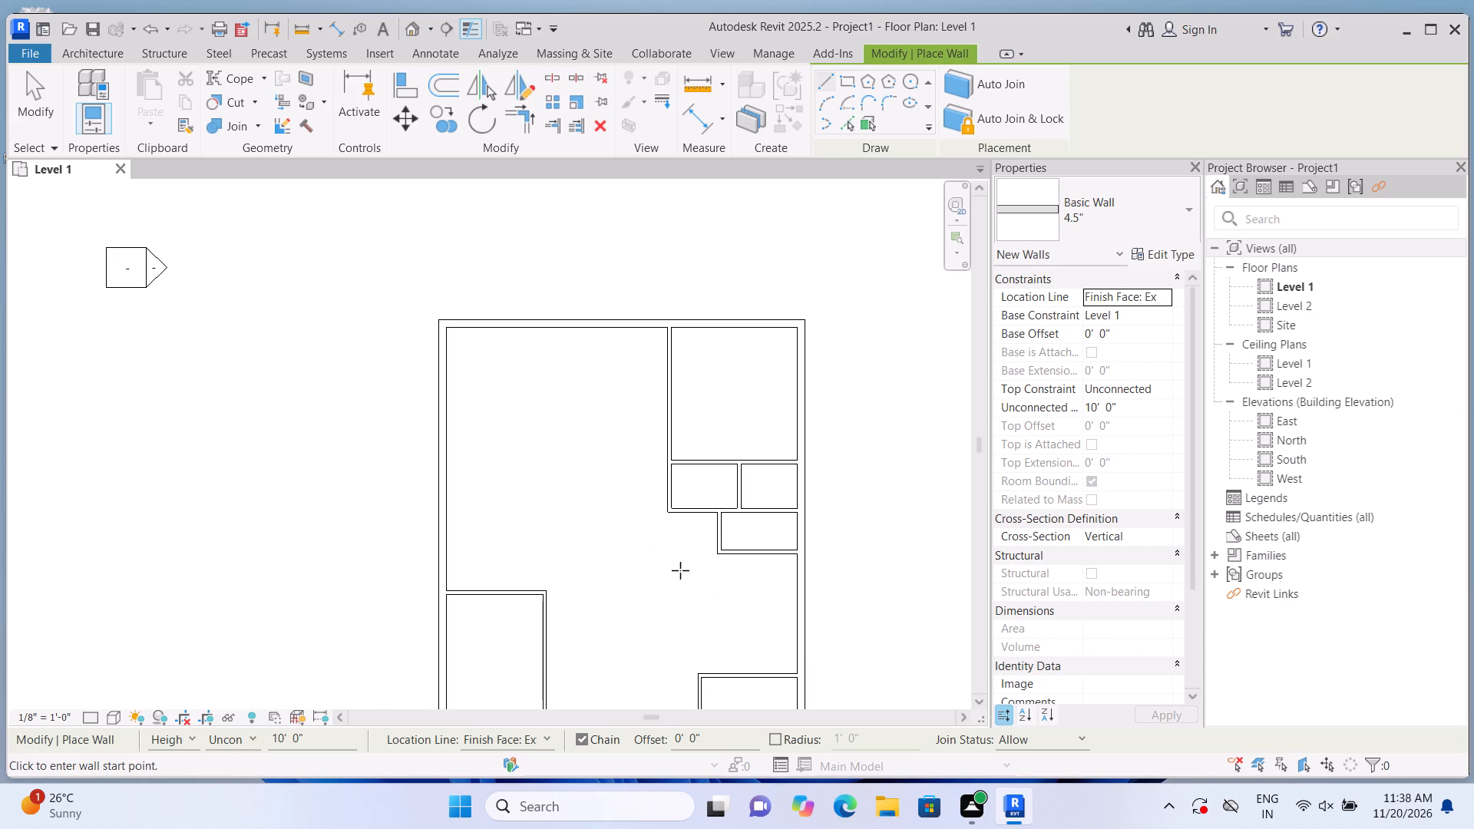
{"action": "left_click", "coordinate": [664, 516]}
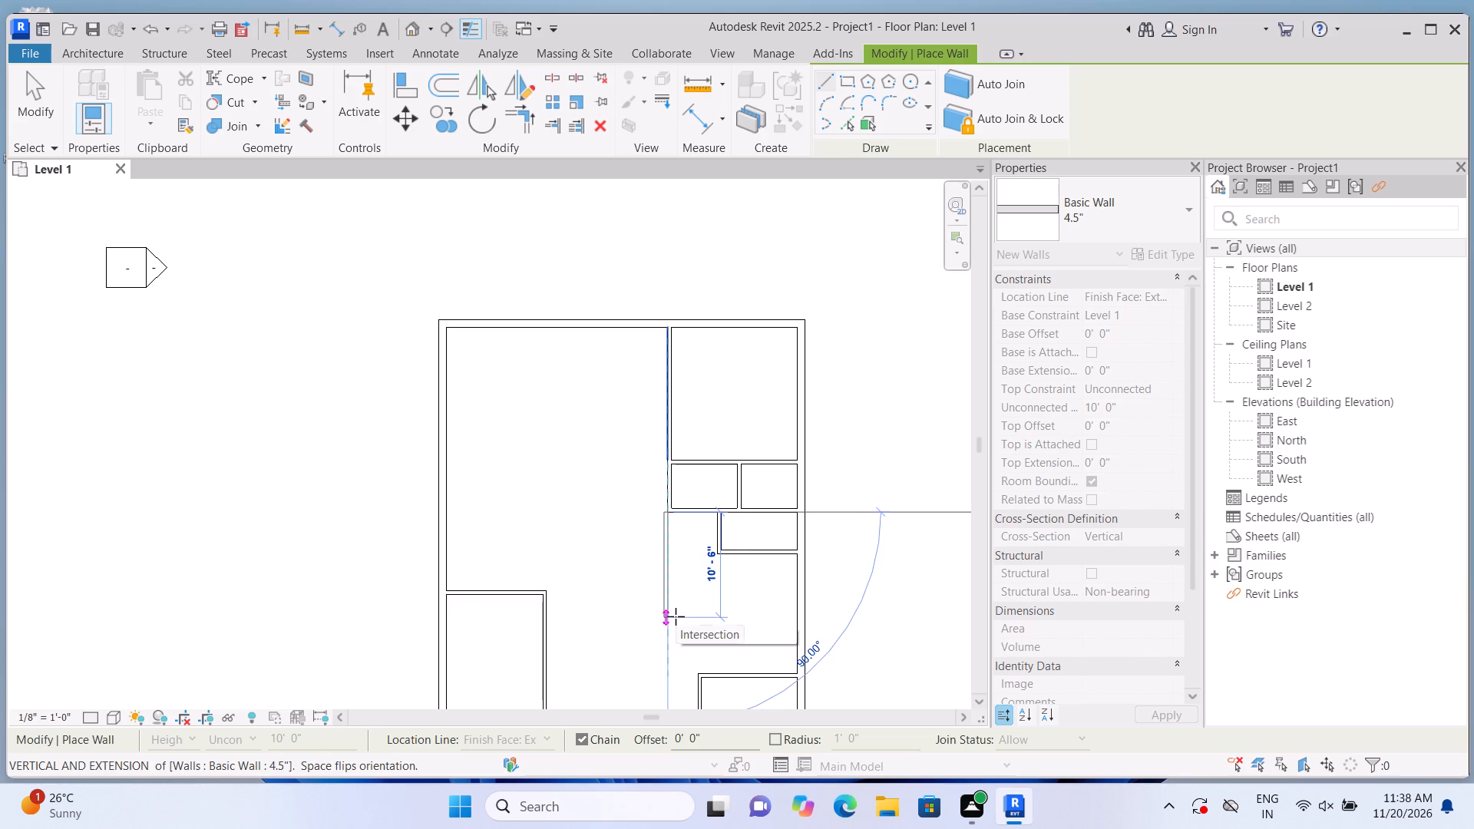
{"action": "key", "text": "space"}
{"action": "scroll", "coordinate": [676, 616], "scroll_direction": "up", "scroll_amount": 2}
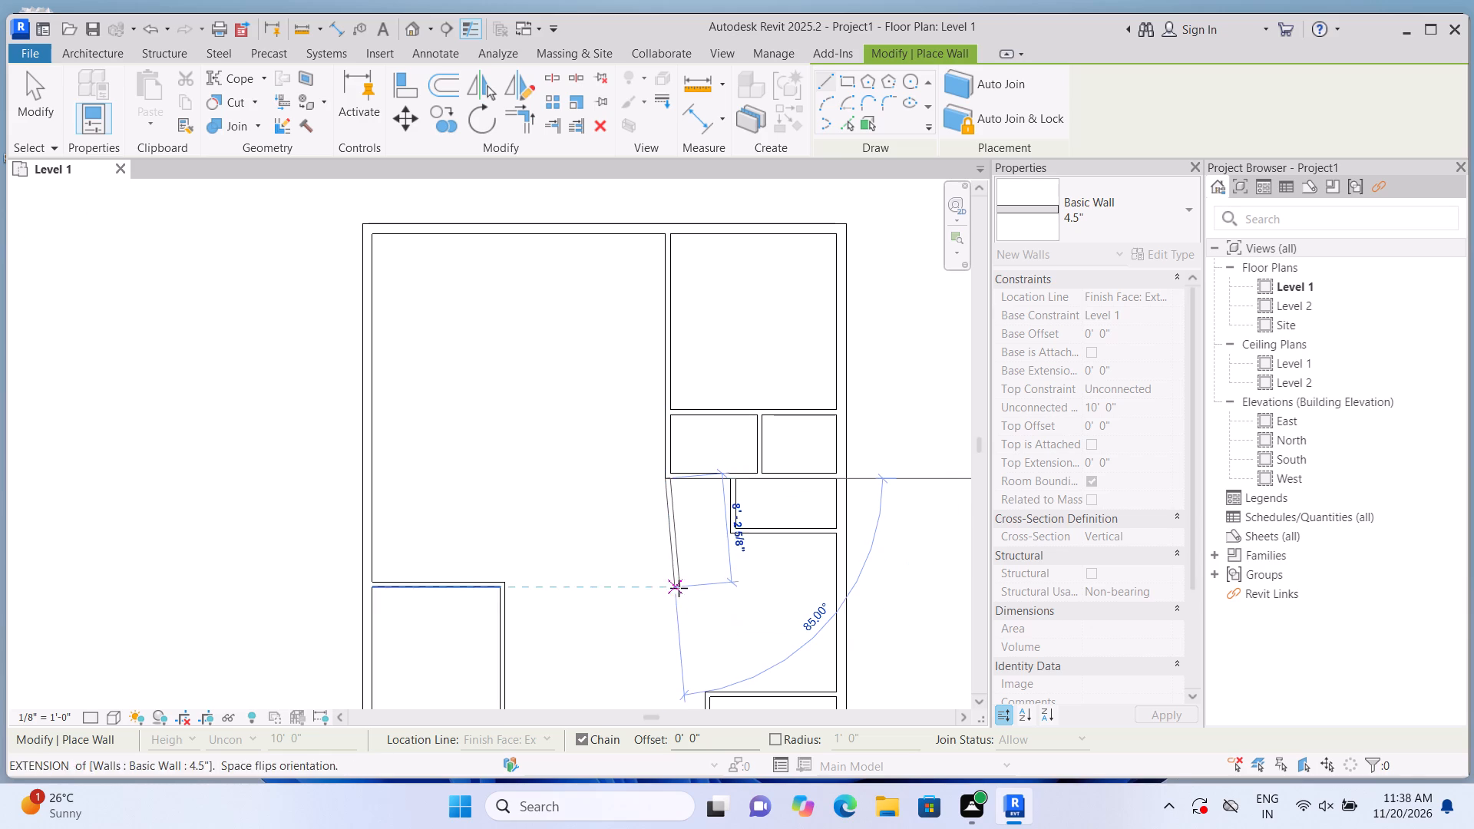
{"action": "left_click", "coordinate": [662, 531]}
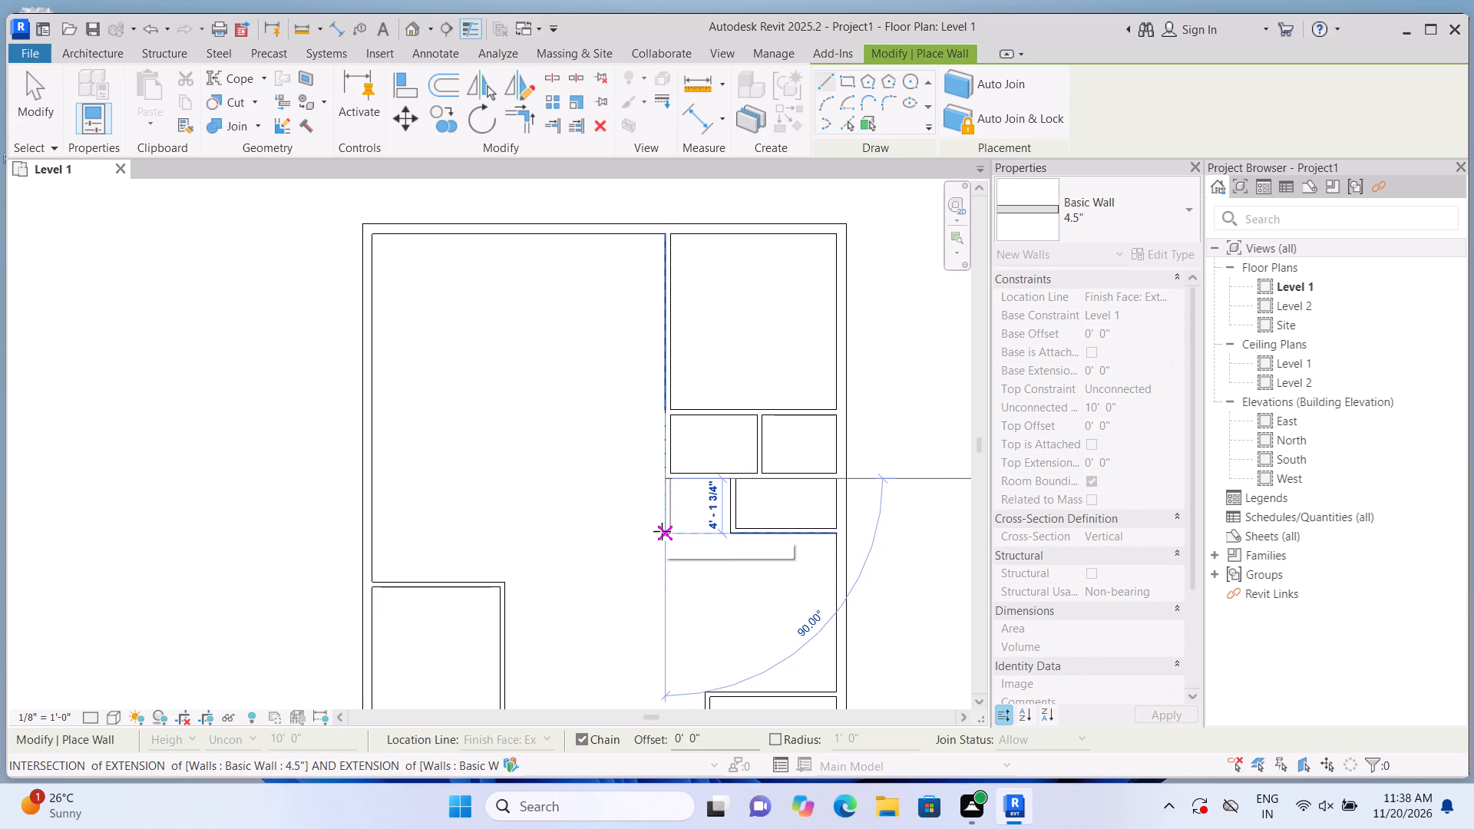
{"action": "scroll", "coordinate": [713, 525], "scroll_direction": "up", "scroll_amount": 4}
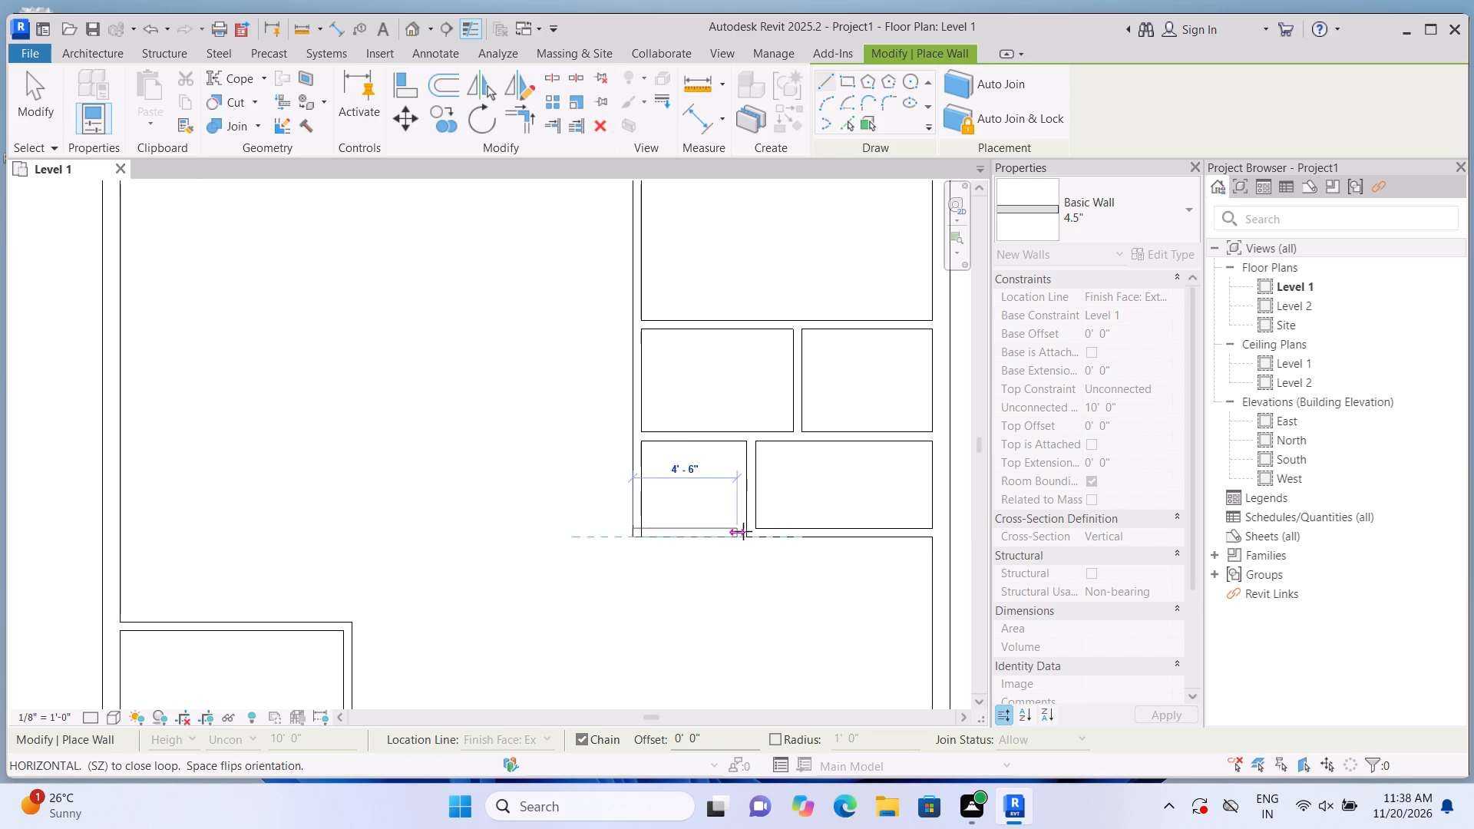
{"action": "left_click", "coordinate": [750, 532]}
{"action": "key", "text": "Escape"}
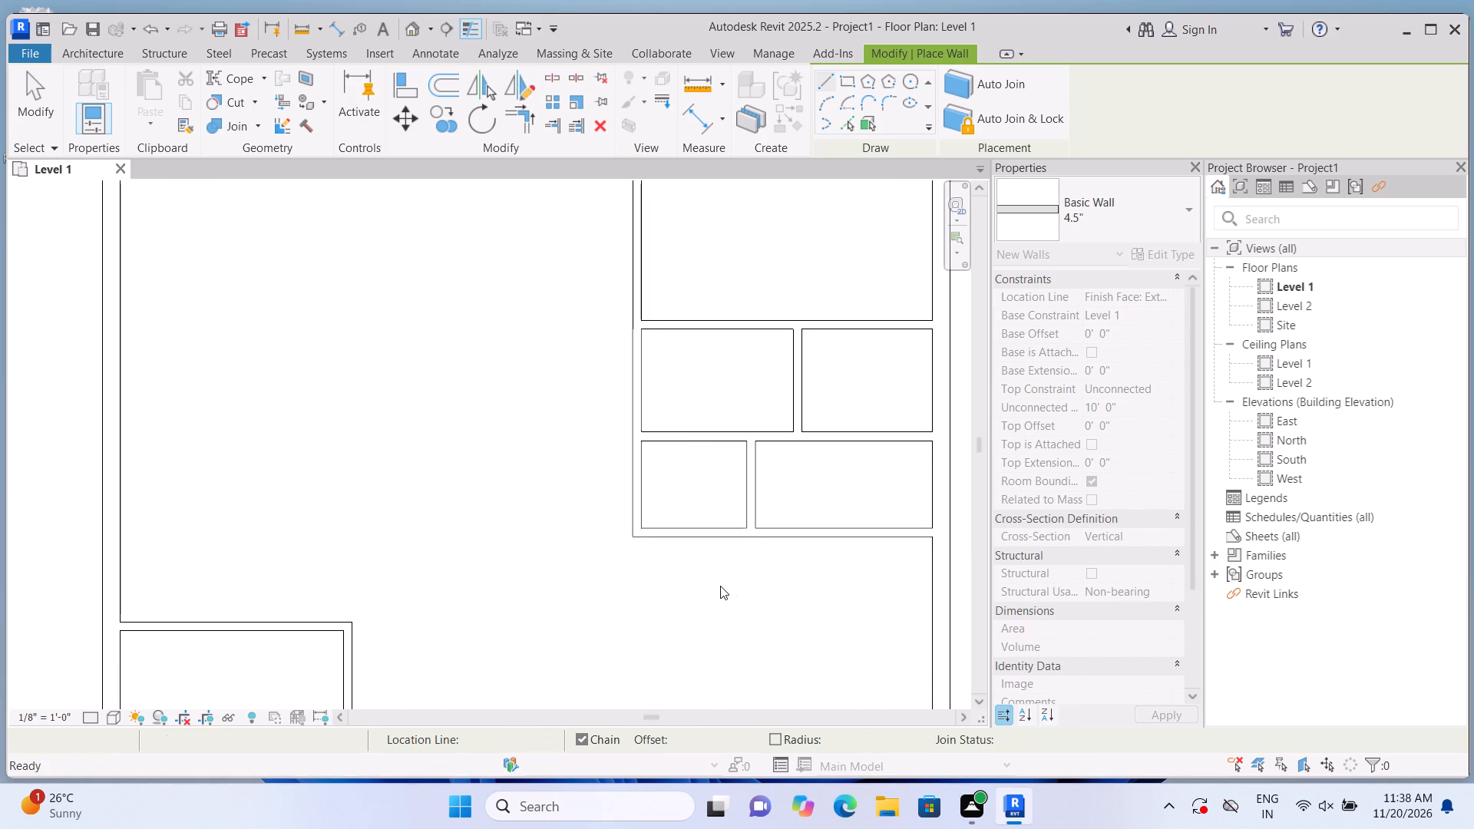
Draw a 4.5" wall about 6' long straight up from the upper-right corner of the room on the left outer wall.
{"action": "scroll", "coordinate": [719, 586], "scroll_direction": "down", "scroll_amount": 10}
{"action": "middle_click_drag", "start_coordinate": [692, 612], "coordinate": [713, 503]}
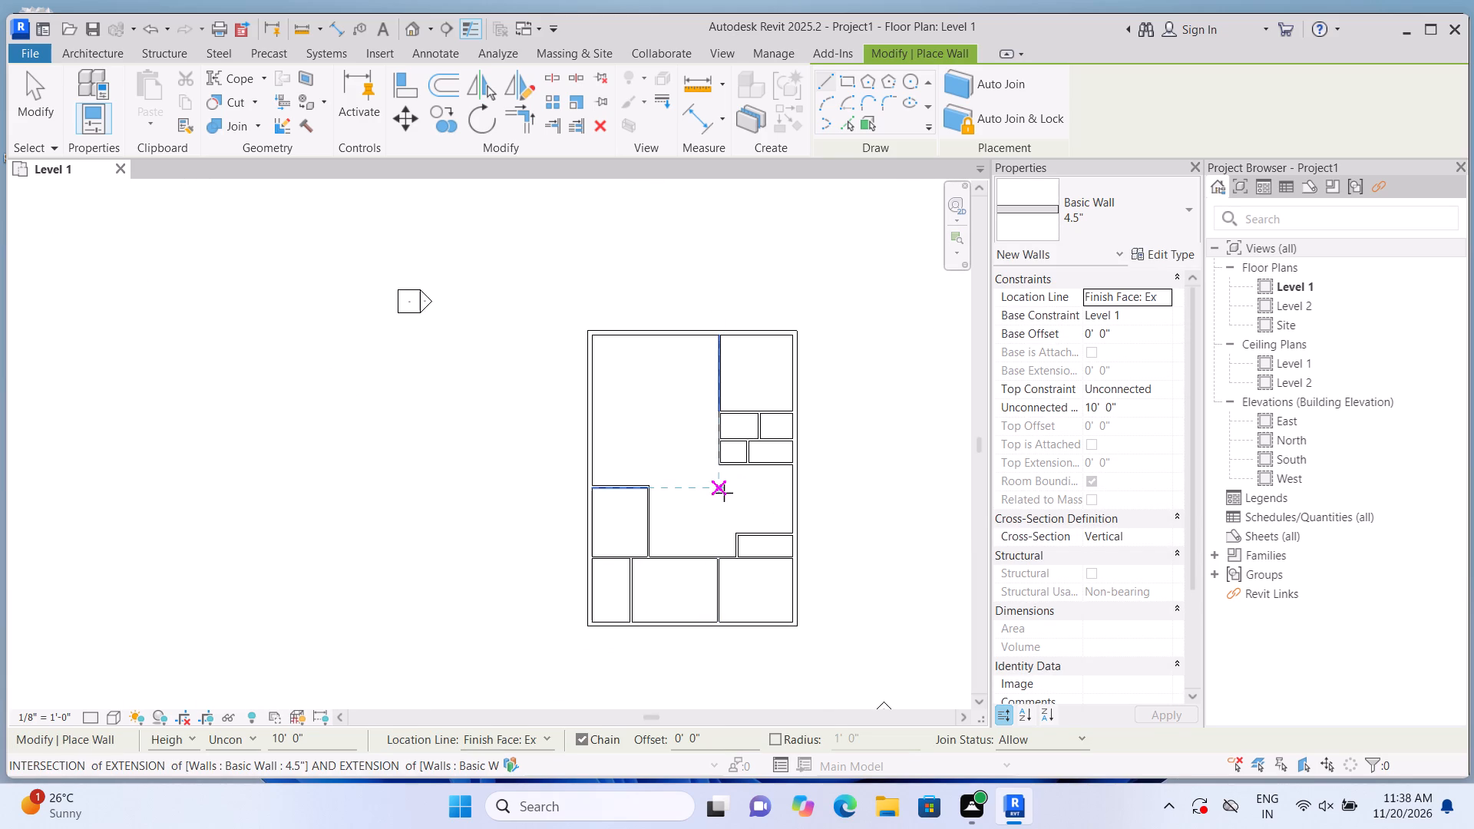
{"action": "scroll", "coordinate": [724, 493], "scroll_direction": "up", "scroll_amount": 2}
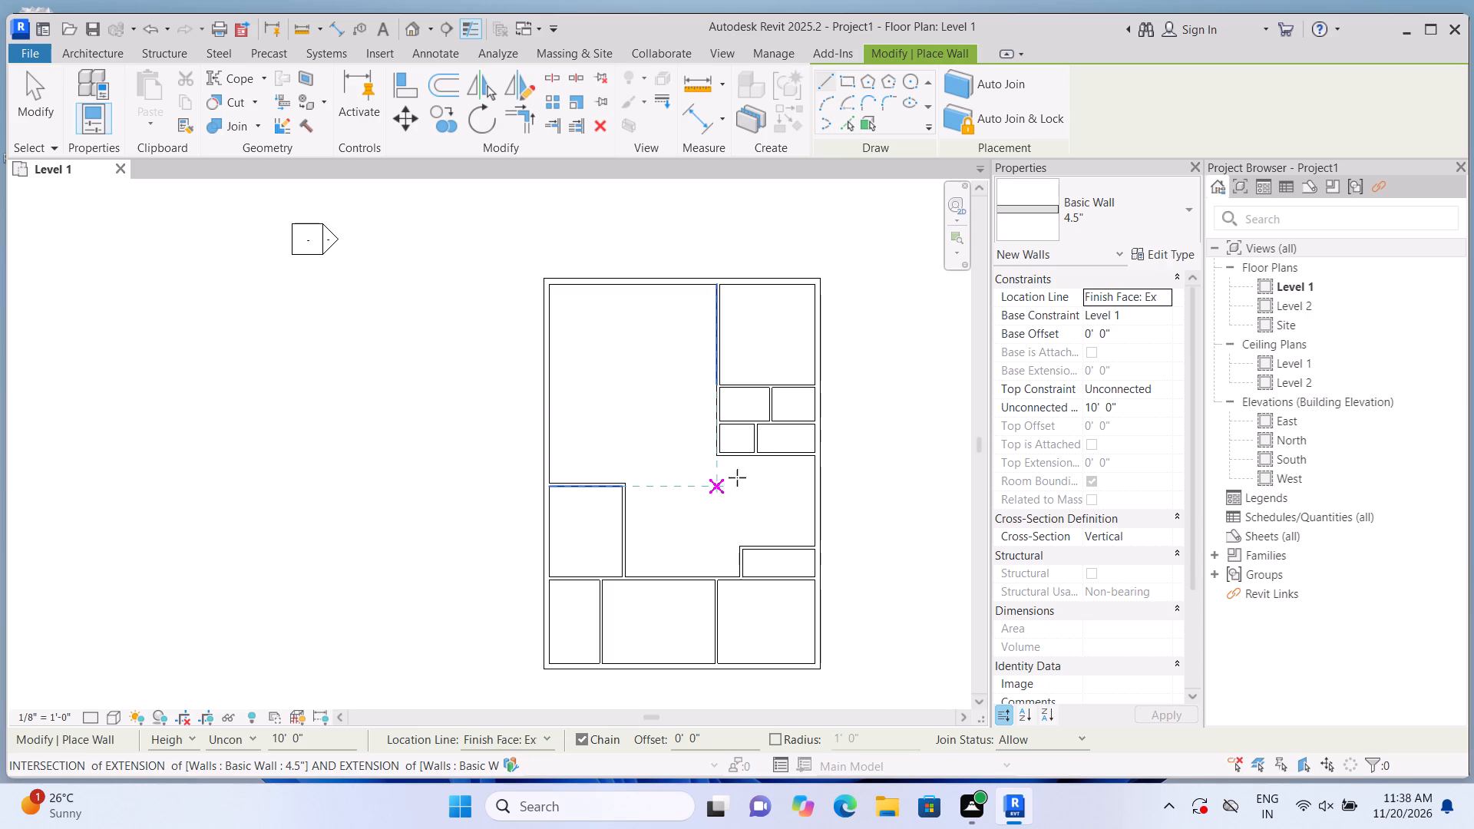
{"action": "scroll", "coordinate": [734, 480], "scroll_direction": "up", "scroll_amount": 2}
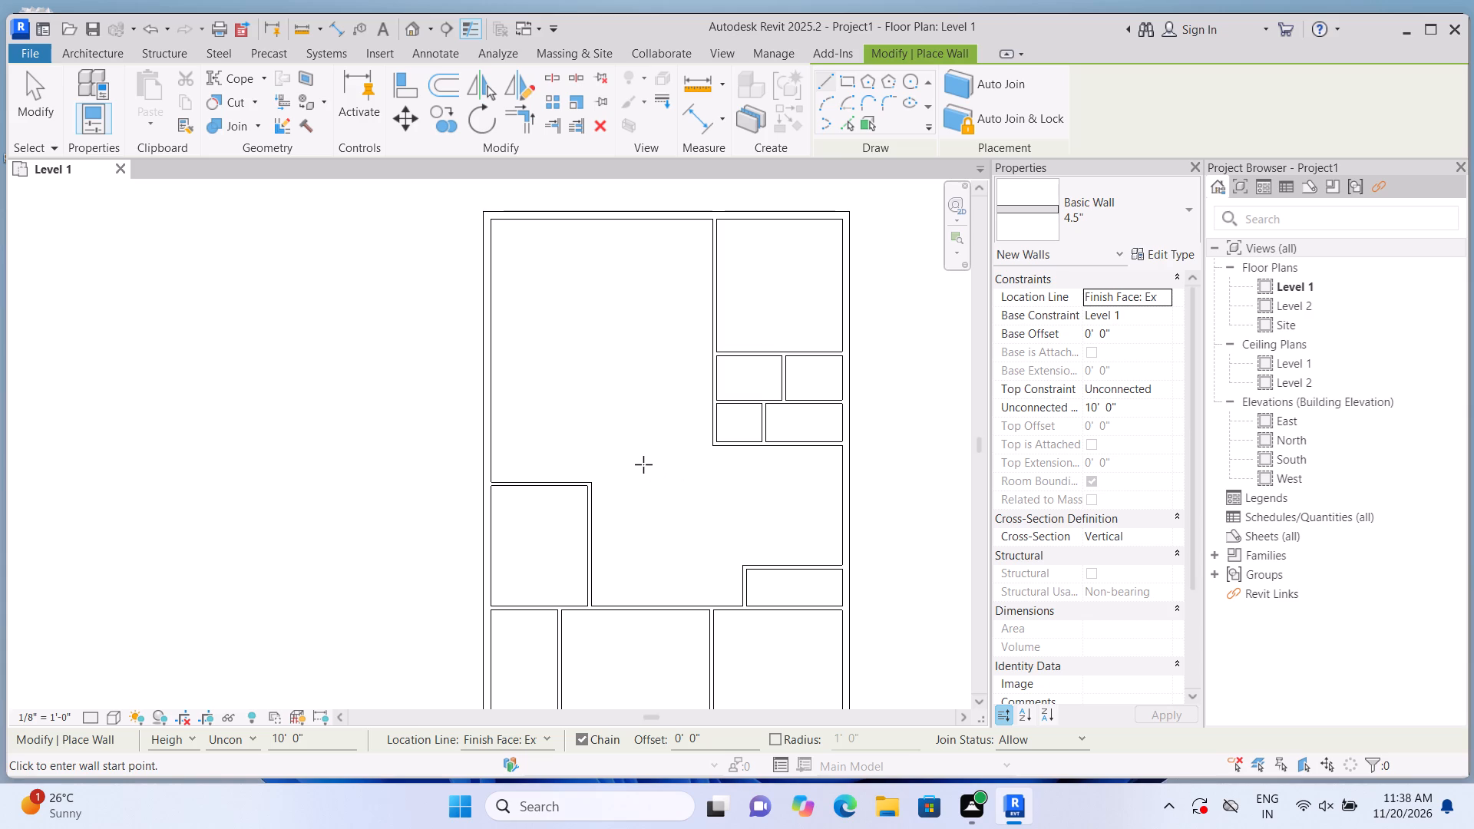
{"action": "scroll", "coordinate": [534, 533], "scroll_direction": "down", "scroll_amount": 1}
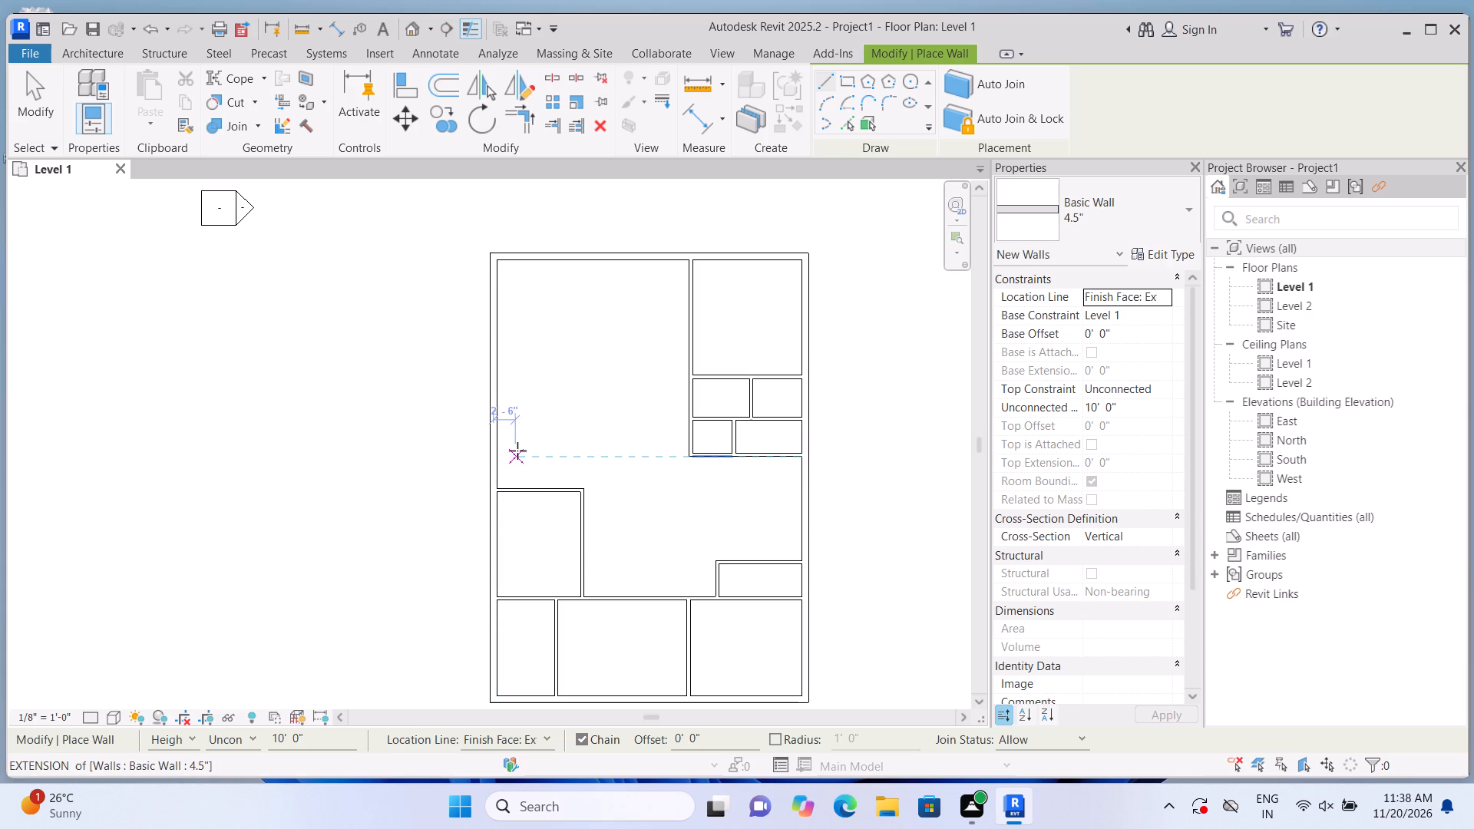
{"action": "scroll", "coordinate": [578, 496], "scroll_direction": "up", "scroll_amount": 3}
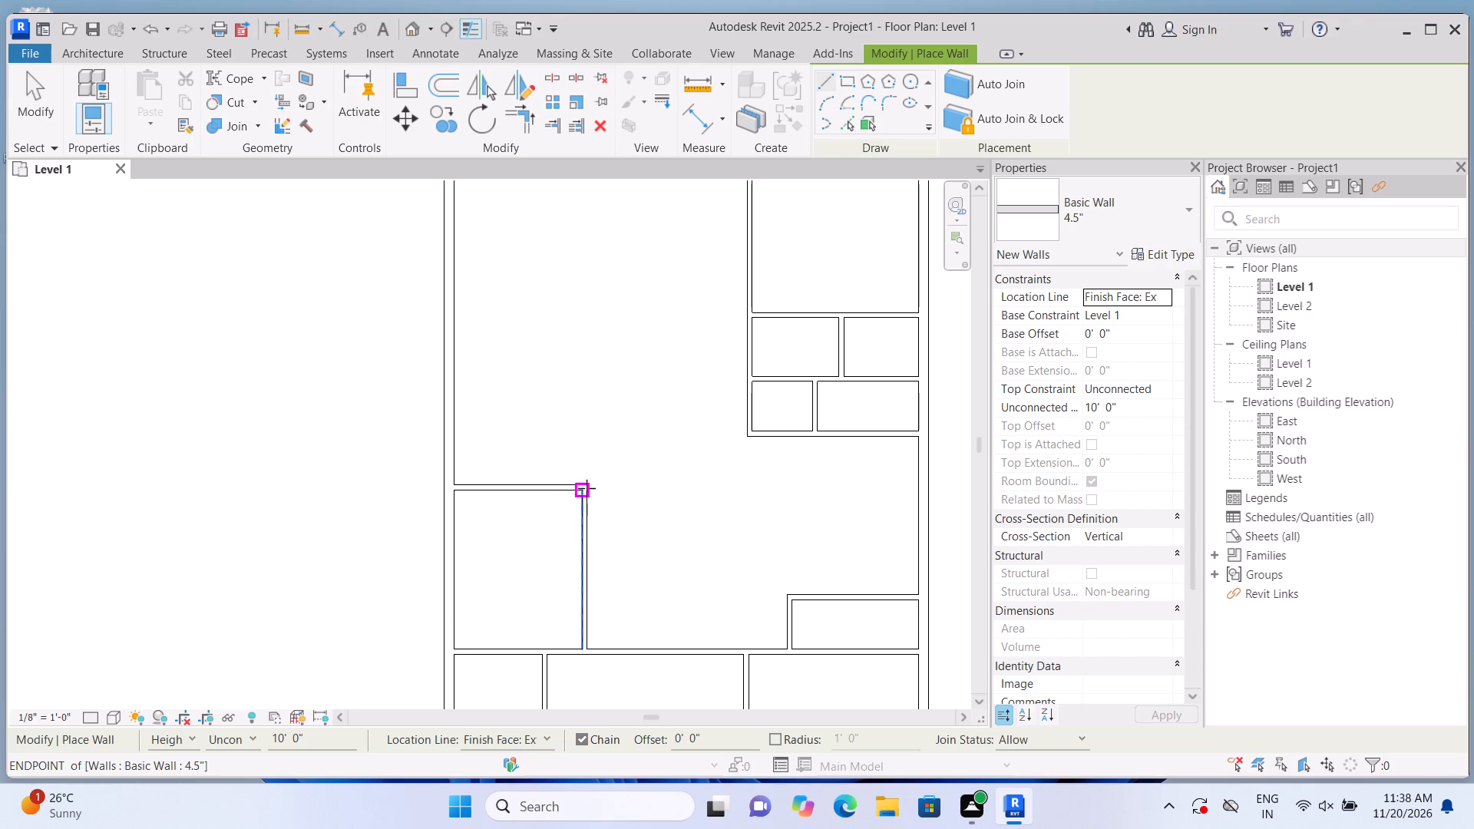
{"action": "scroll", "coordinate": [588, 488], "scroll_direction": "up", "scroll_amount": 1}
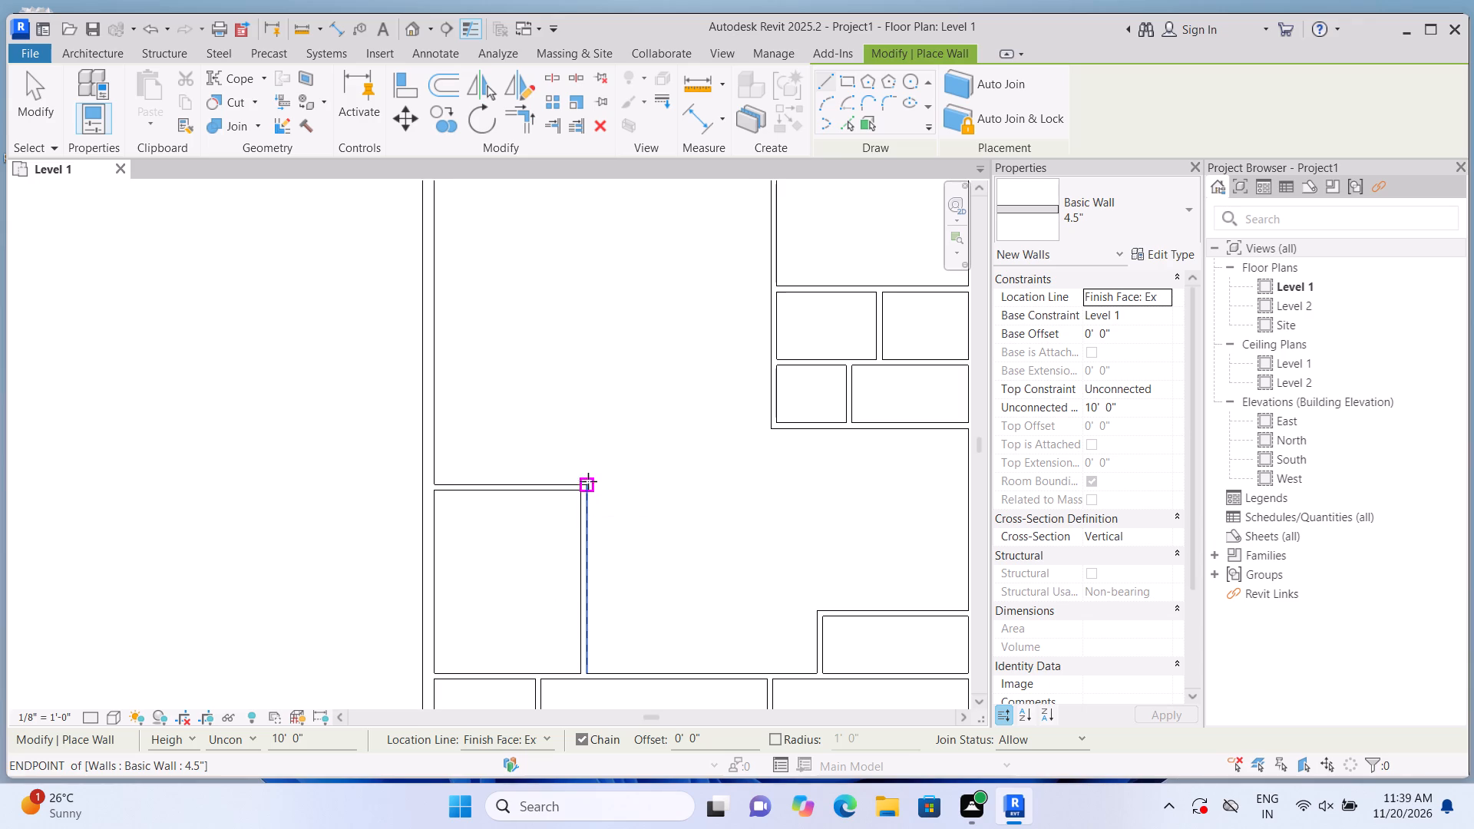
{"action": "left_click", "coordinate": [587, 477]}
{"action": "key", "text": "space"}
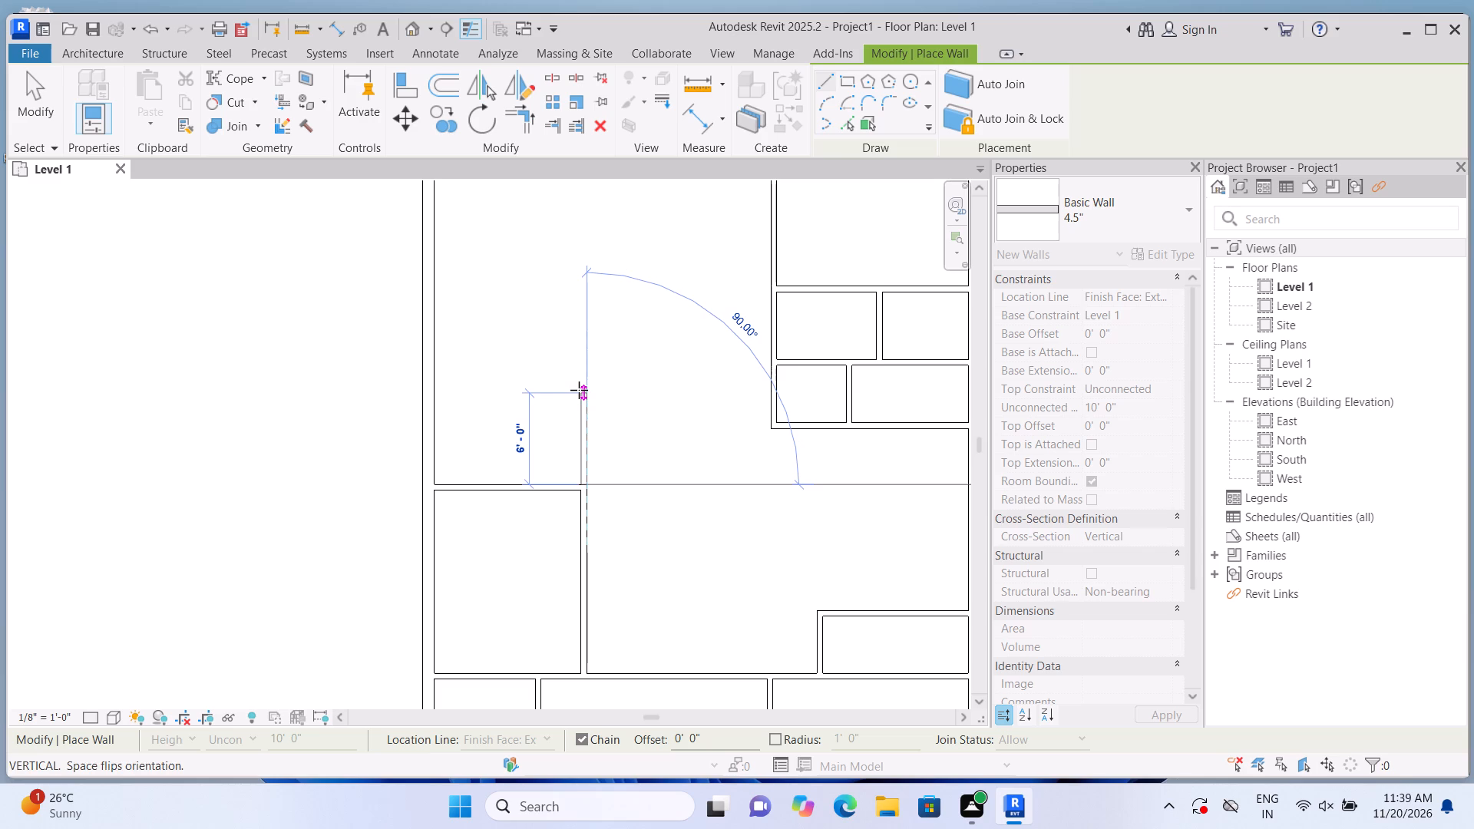
{"action": "left_click", "coordinate": [579, 390]}
{"action": "key", "text": "Escape"}
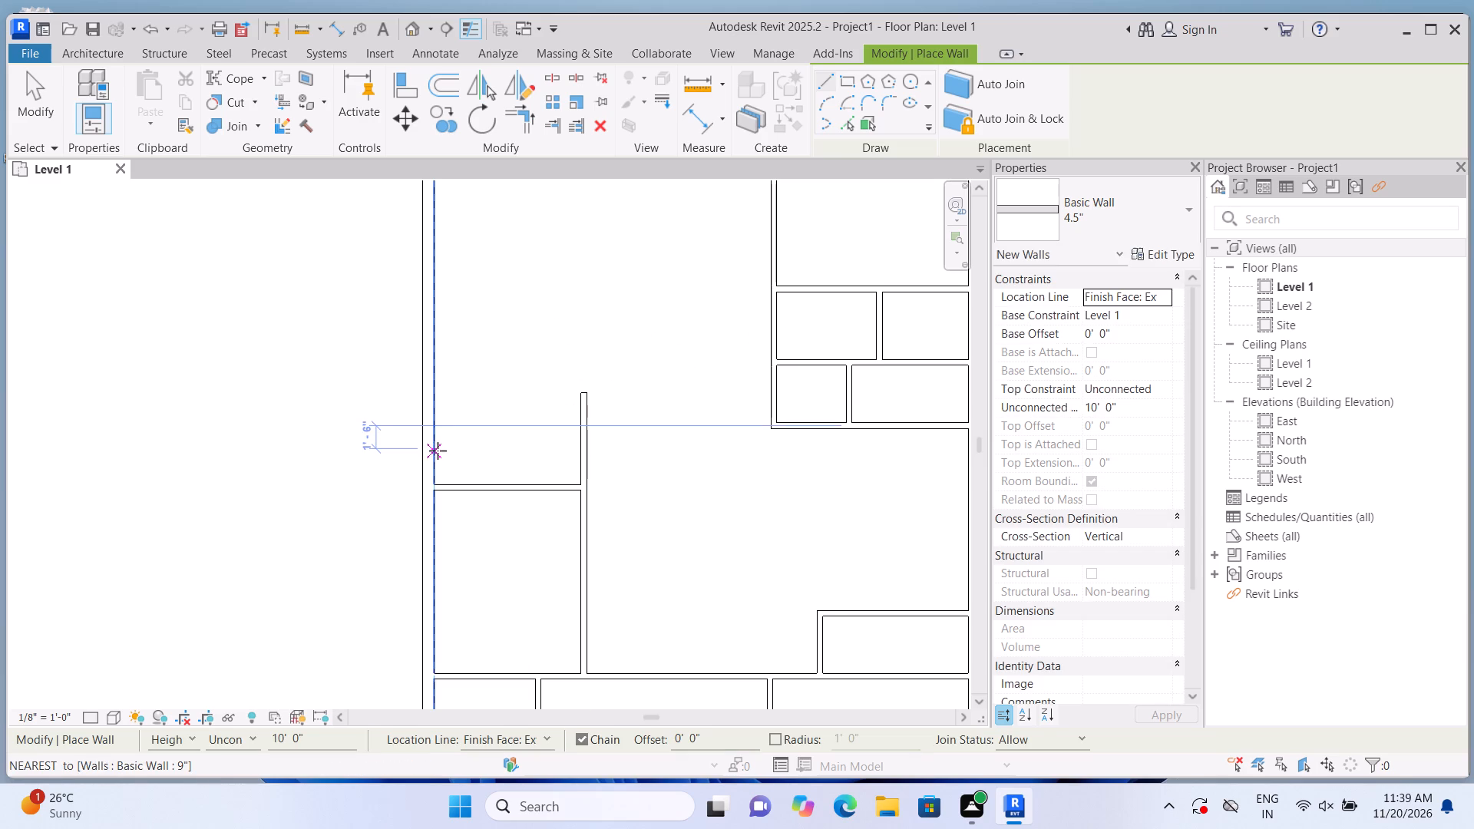
Enclose a small room above the left room: start 4'1" up the left outer wall, go 5'10" right, and run down to the room's top wall.
{"action": "scroll", "coordinate": [458, 442], "scroll_direction": "up", "scroll_amount": 1}
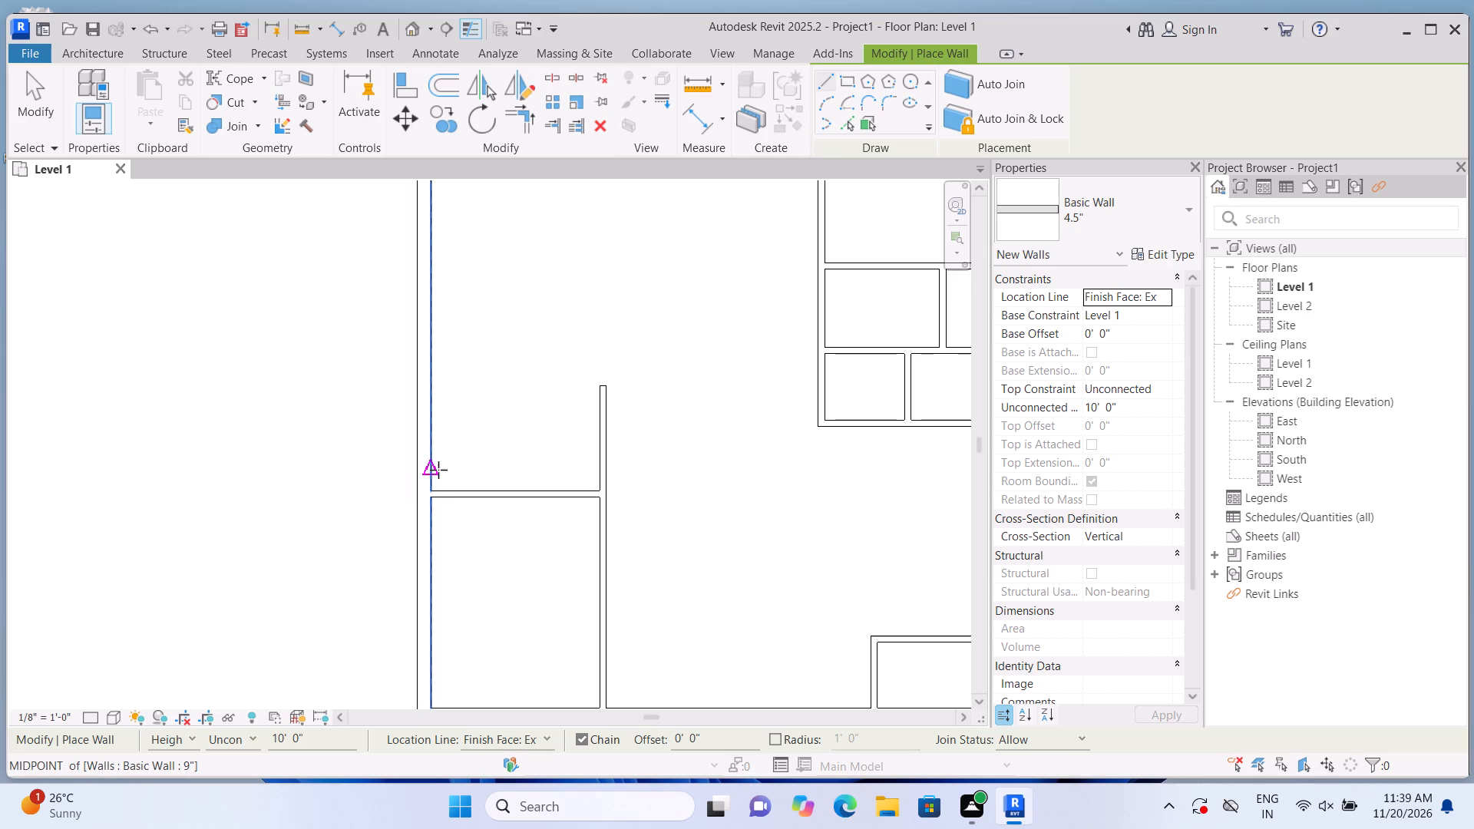
{"action": "scroll", "coordinate": [431, 500], "scroll_direction": "up", "scroll_amount": 4}
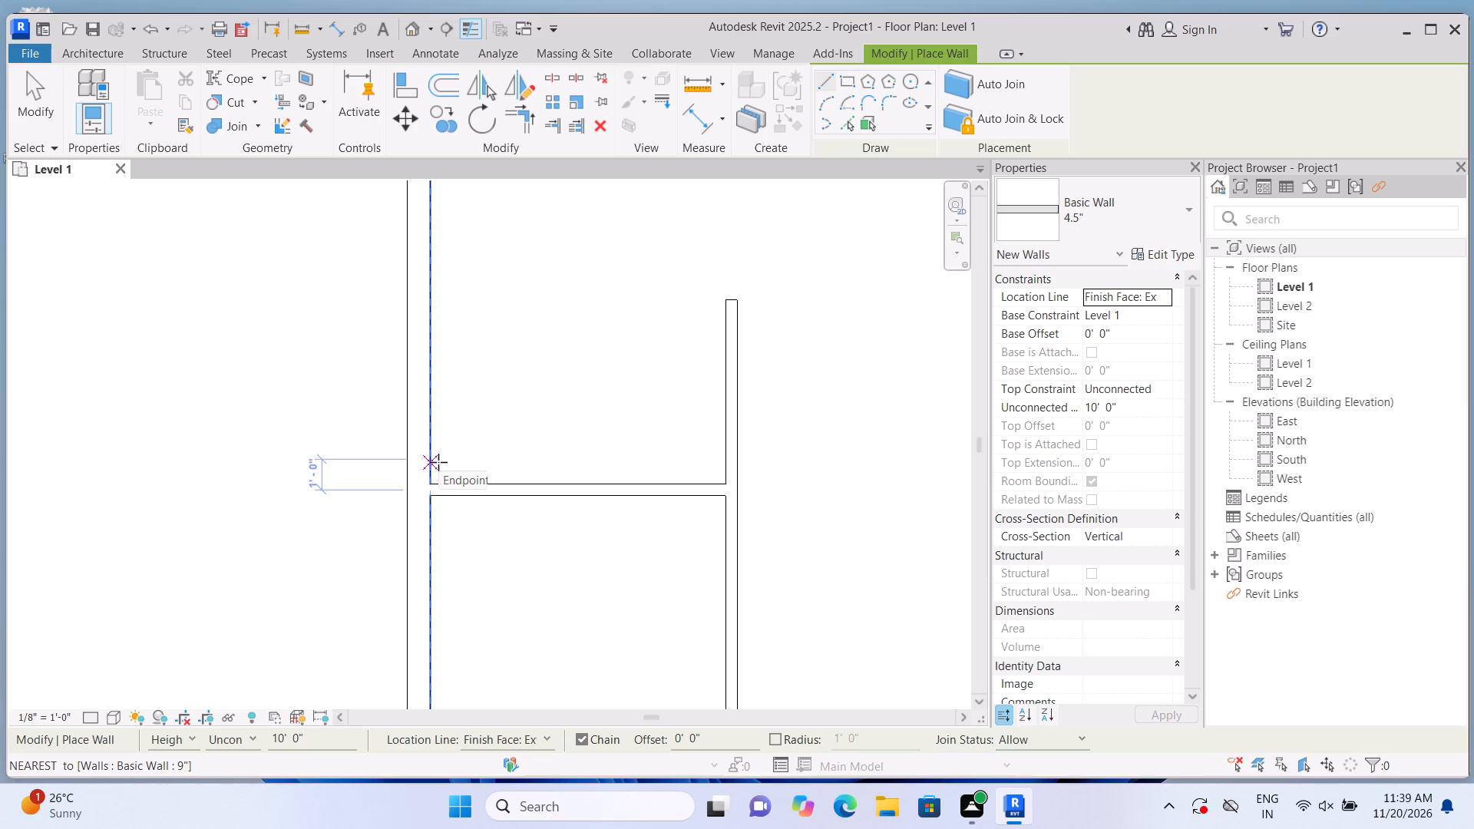
{"action": "type", "text": "4'"}
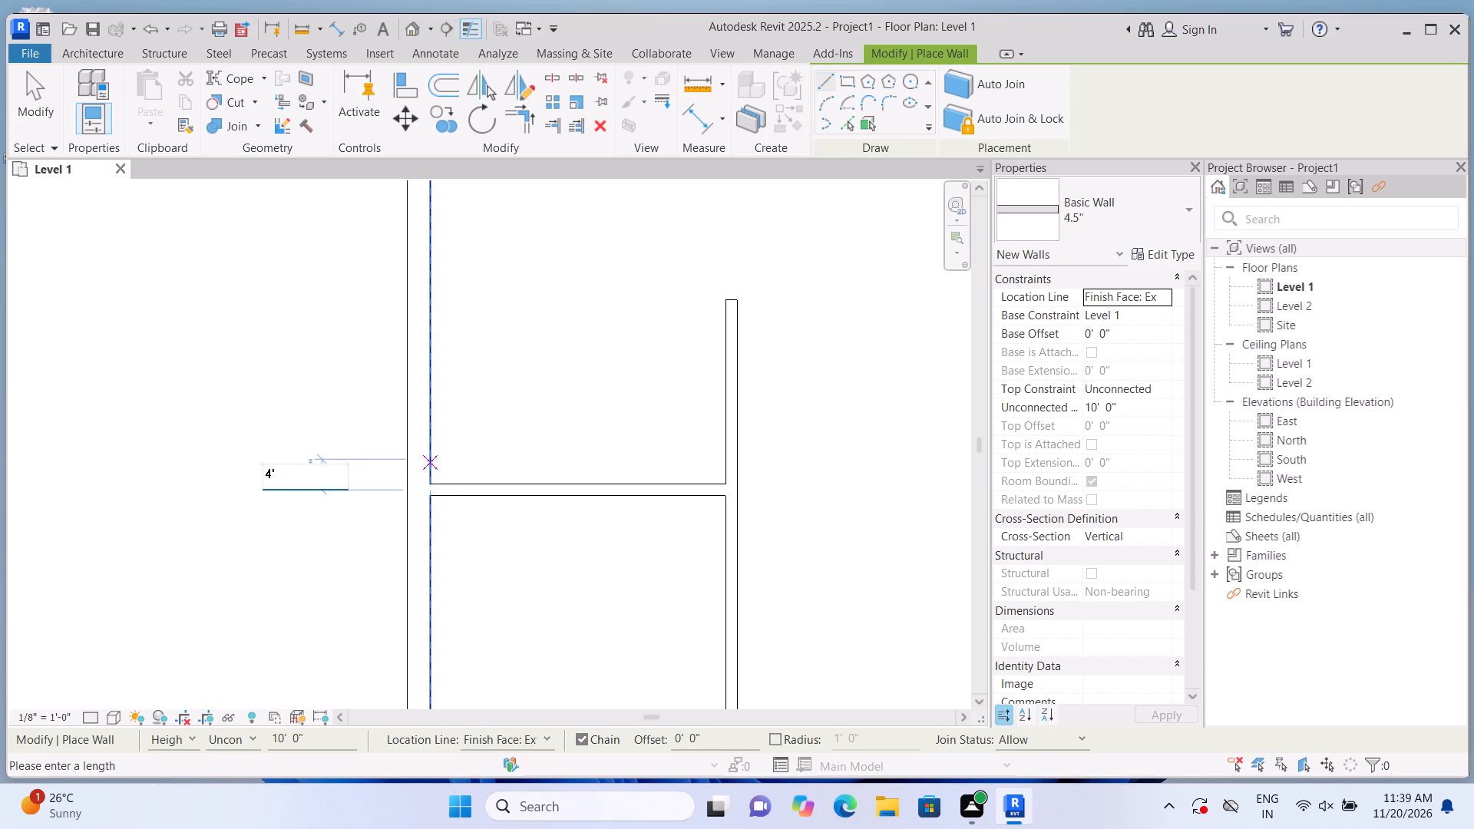
{"action": "key", "text": "1"}
{"action": "key", "text": "shift+quotedbl"}
{"action": "key", "text": "Return"}
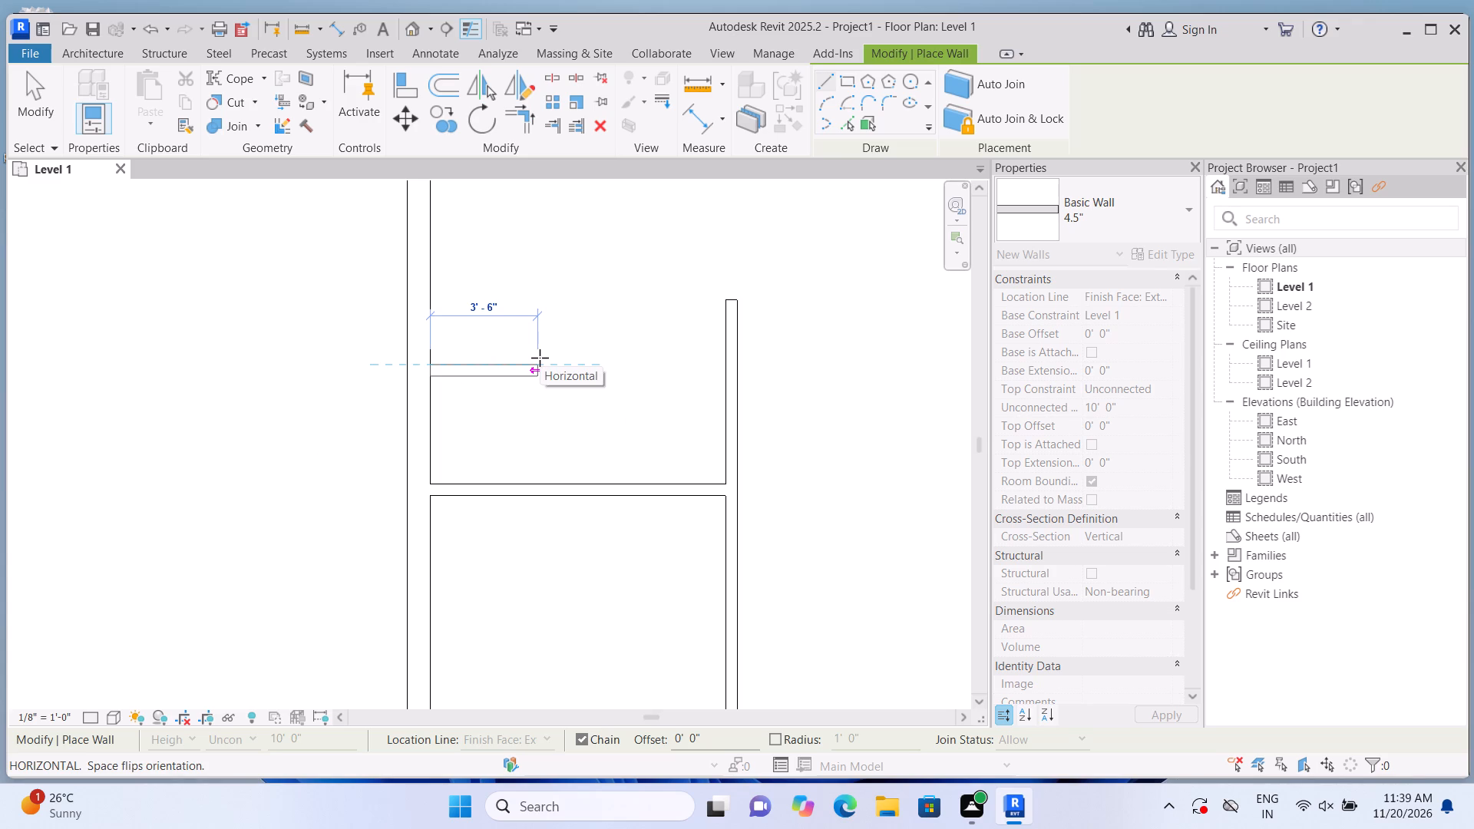
{"action": "type", "text": "5'"}
{"action": "type", "text": "10\""}
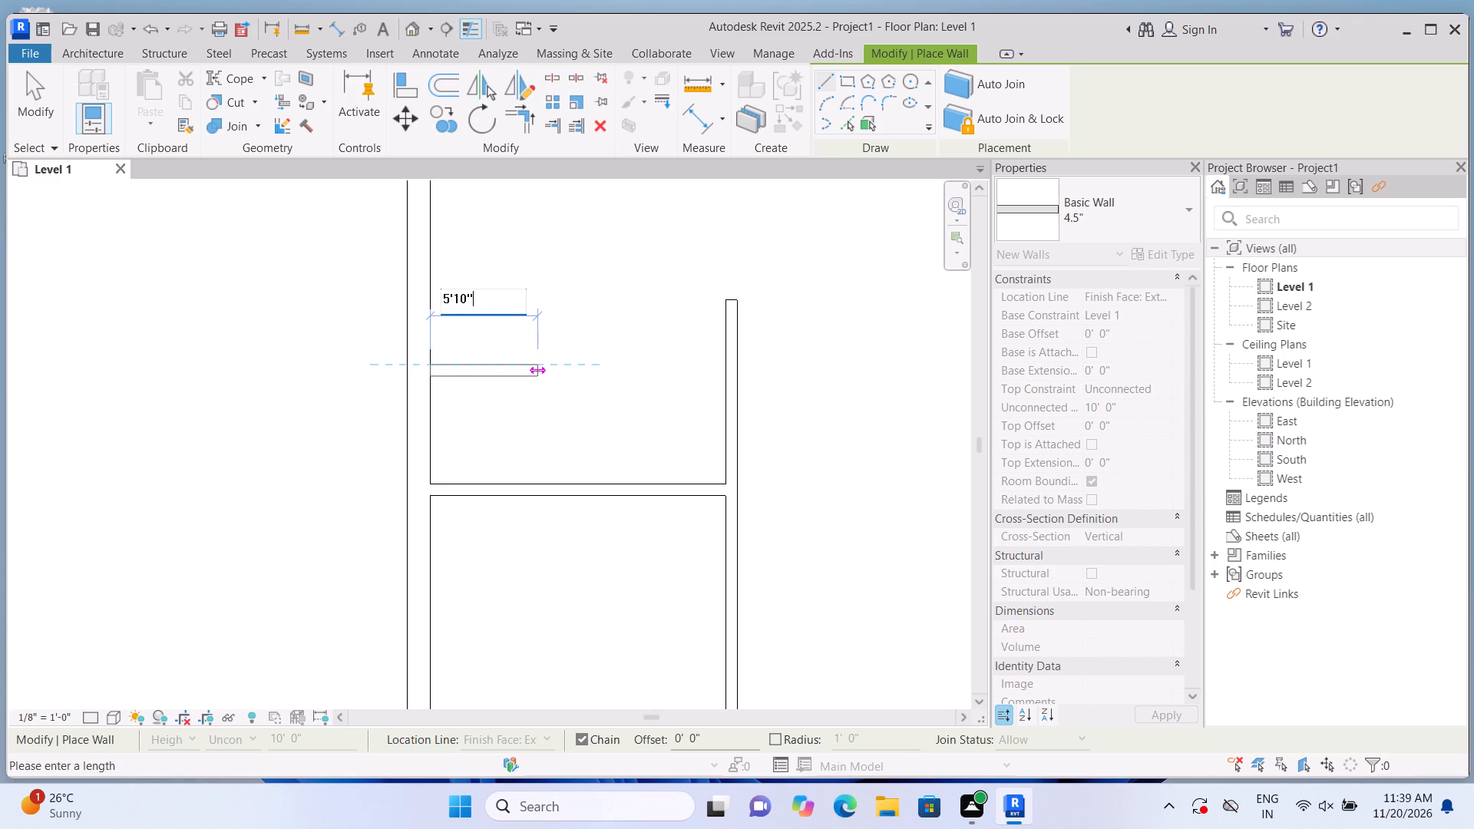
{"action": "key", "text": "Return"}
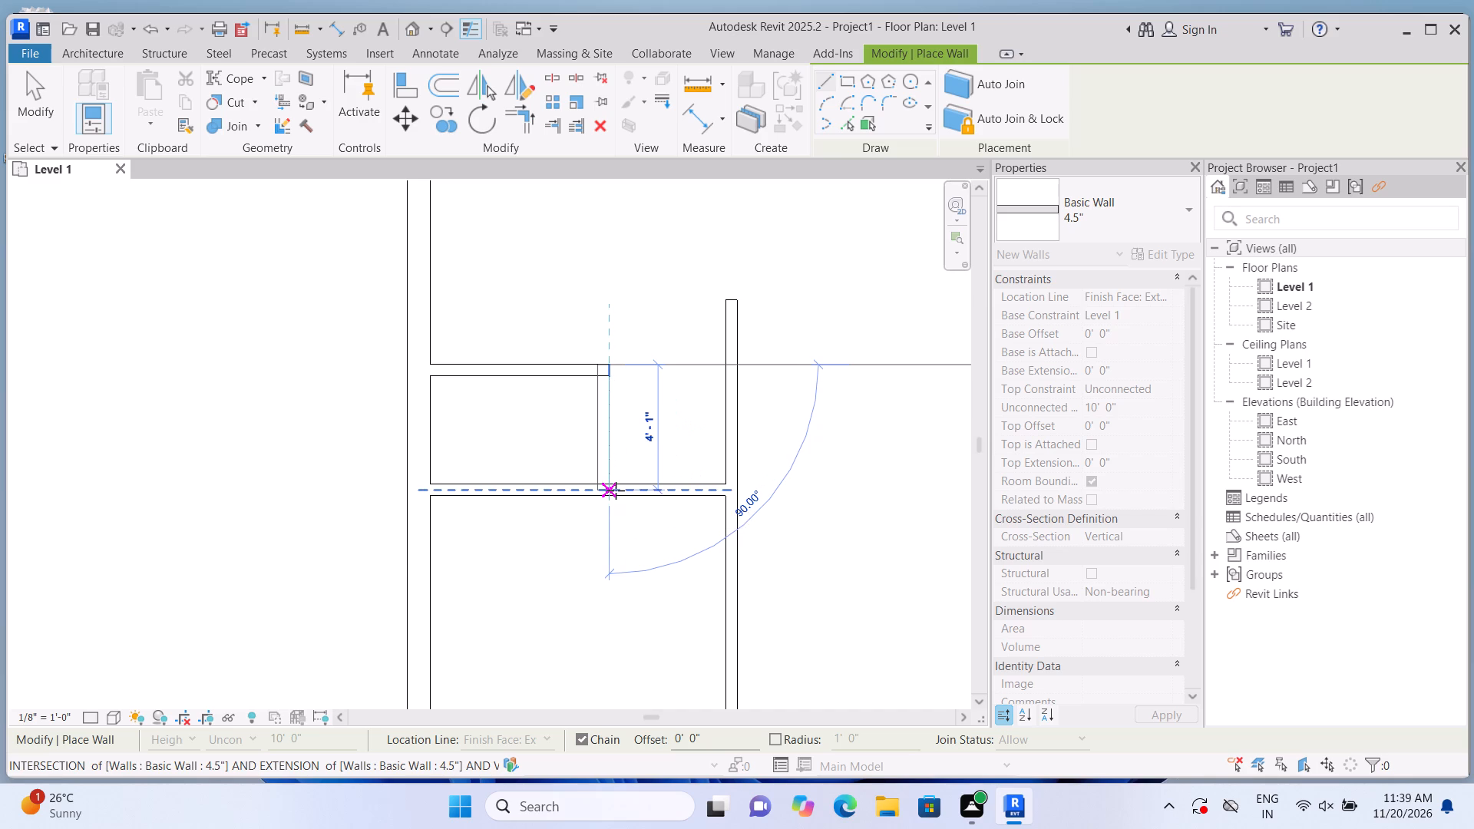
{"action": "left_click", "coordinate": [616, 490]}
{"action": "key", "text": "Escape"}
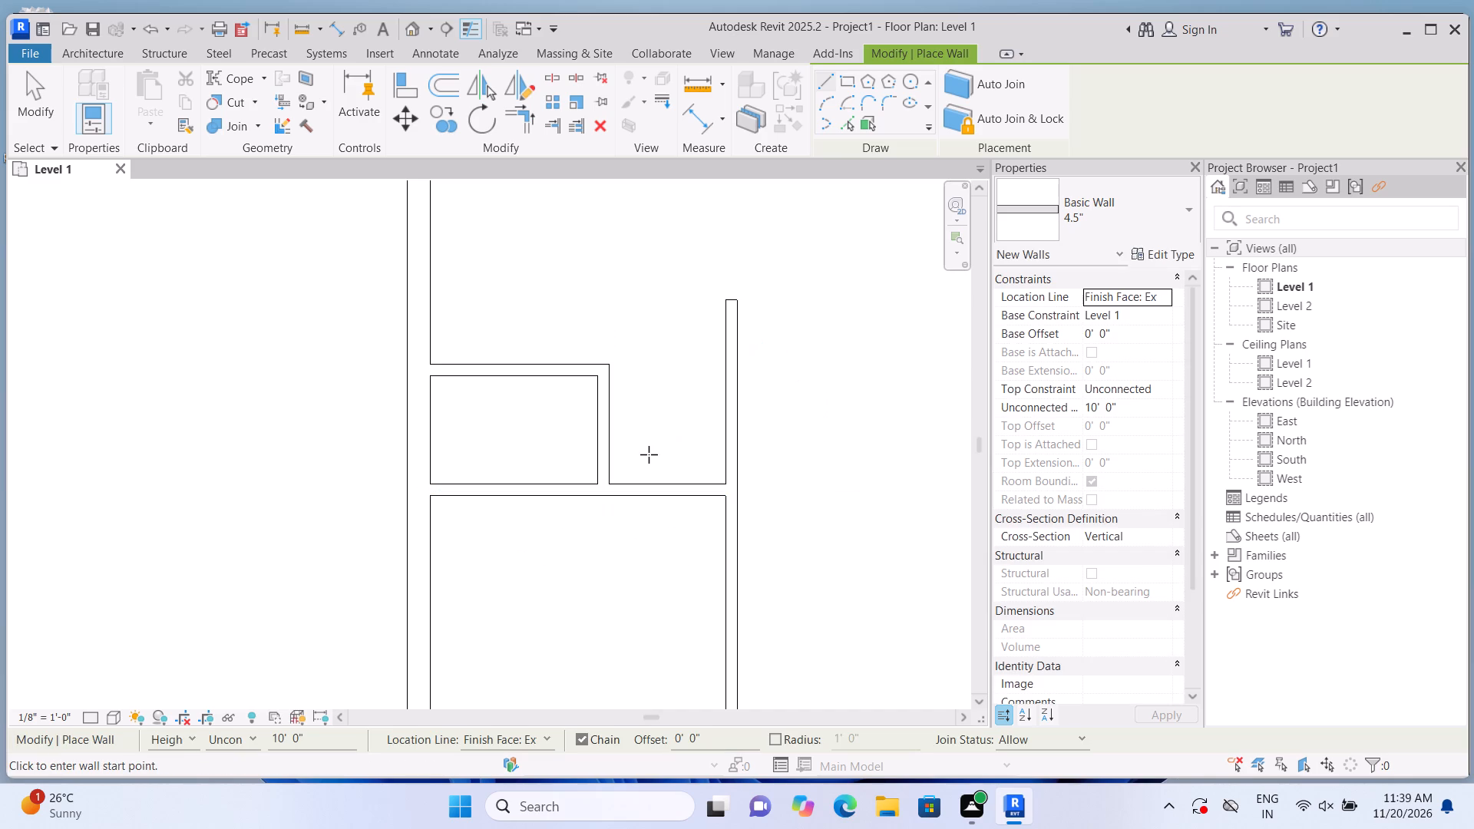
{"action": "scroll", "coordinate": [649, 454], "scroll_direction": "down", "scroll_amount": 4}
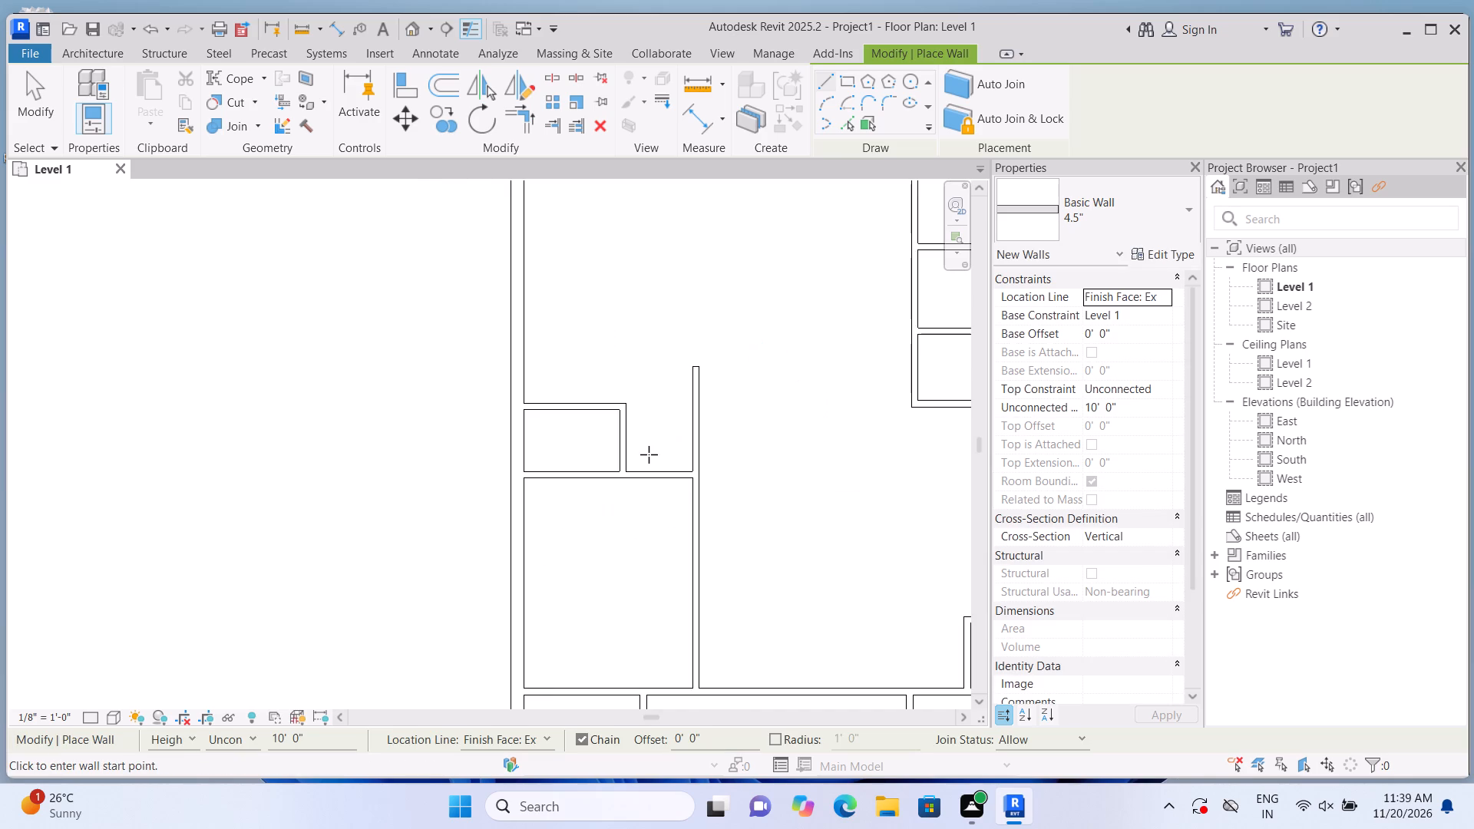
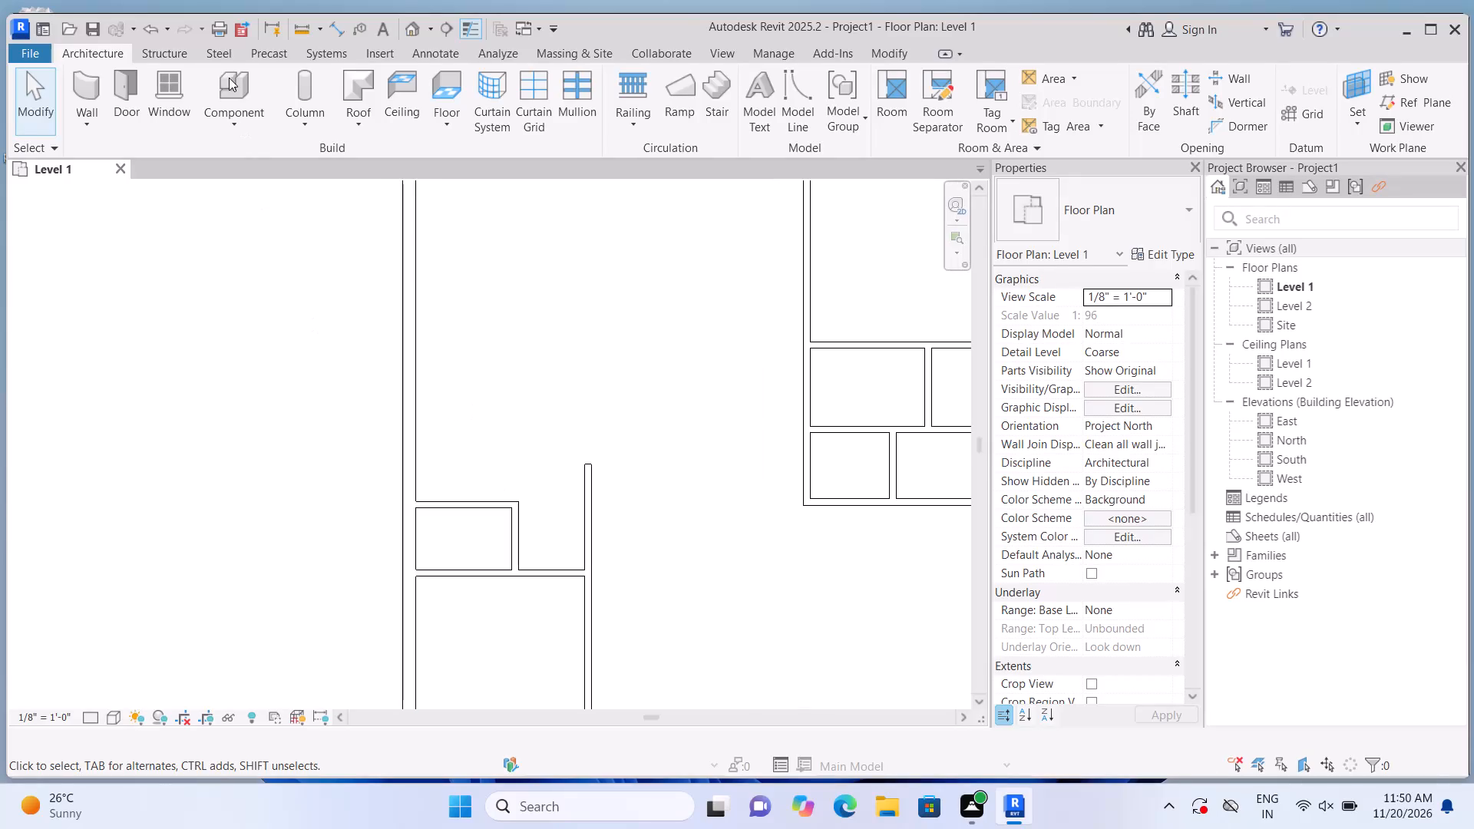
Draw a 4.5" wall 6' long, running right from the left outer wall, starting 10' above the small room there.
{"action": "left_click", "coordinate": [79, 94]}
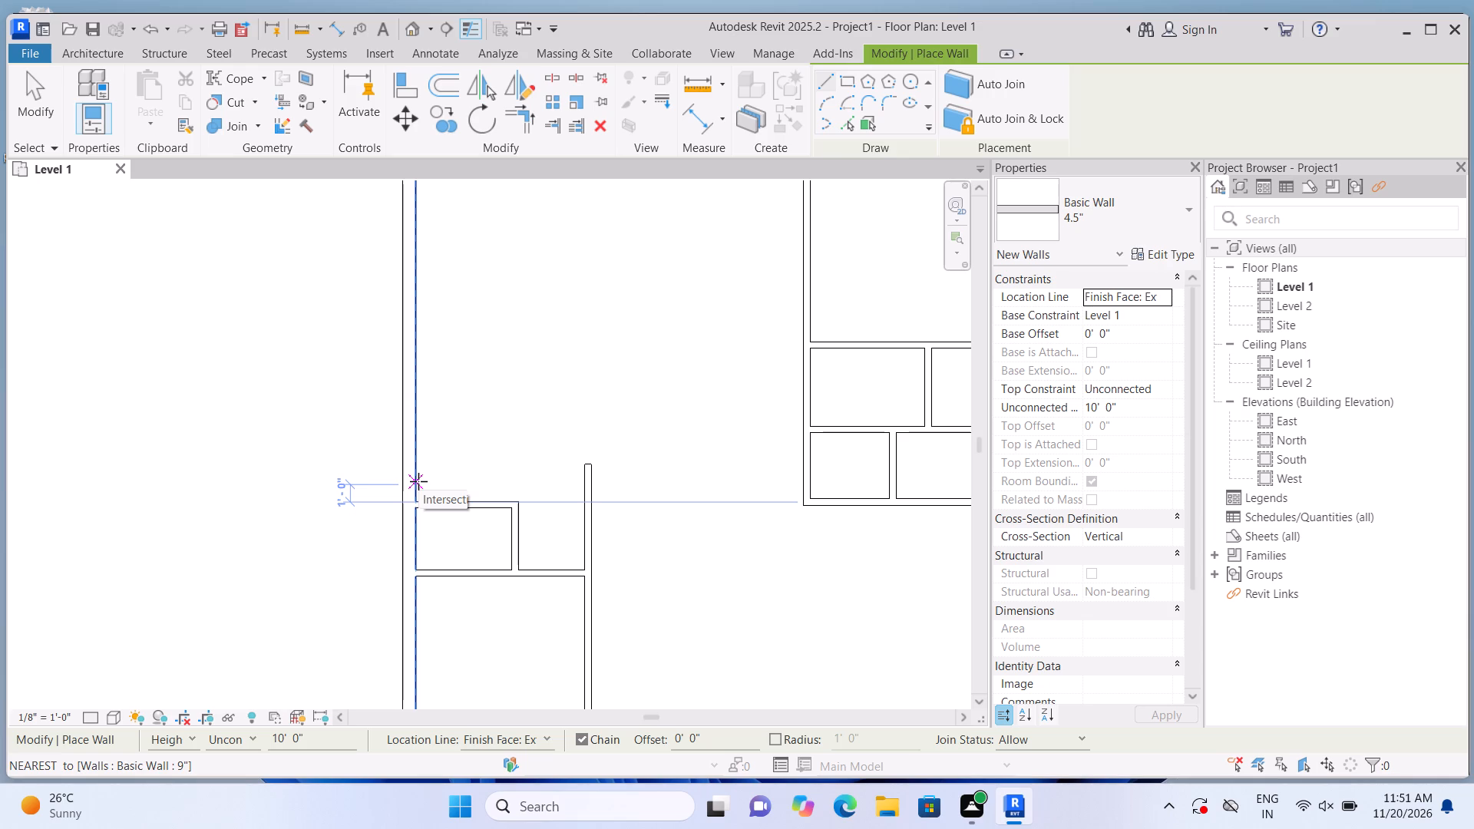
{"action": "type", "text": "10'"}
{"action": "key", "text": "Return"}
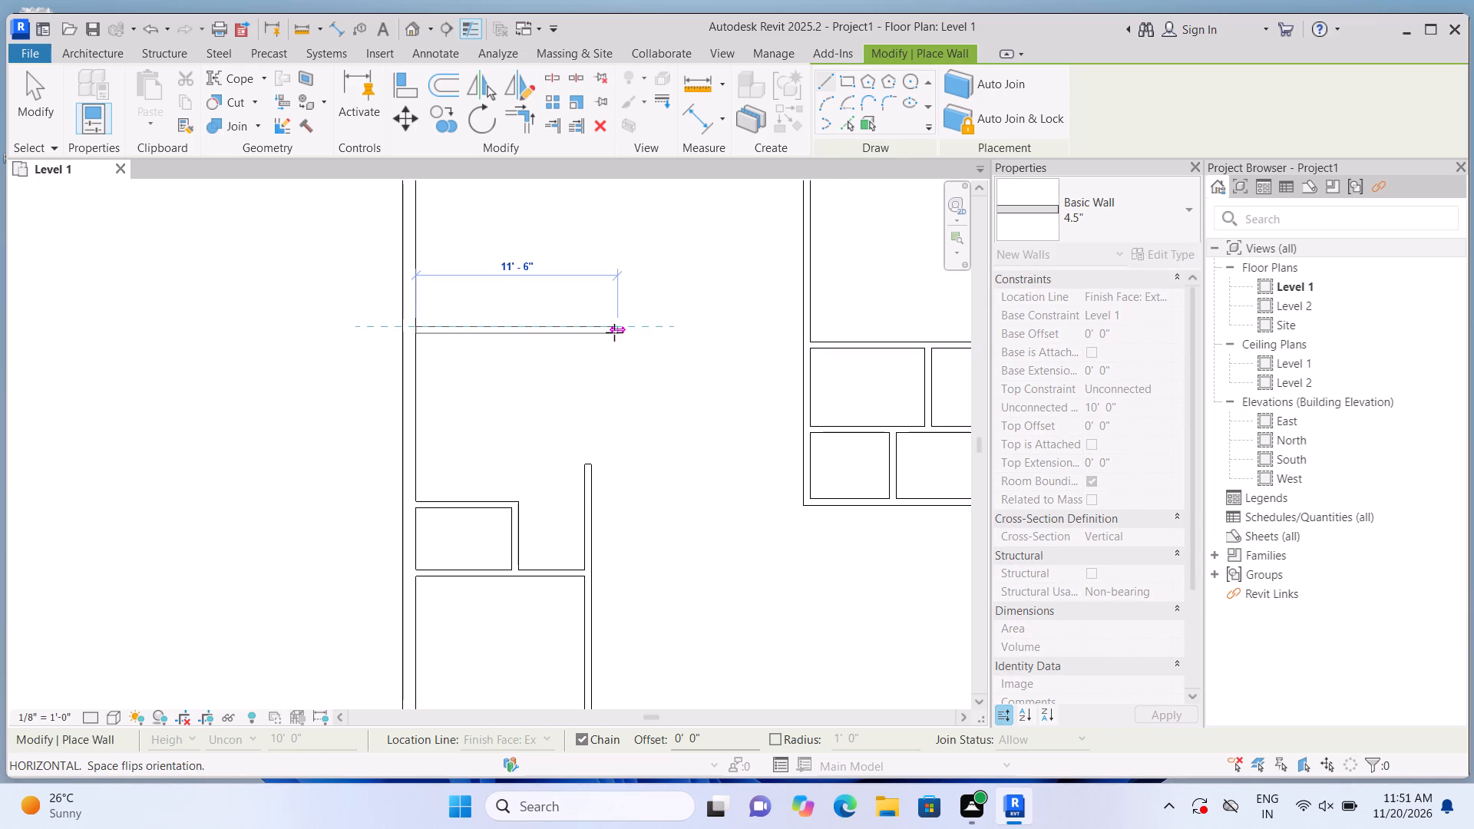
{"action": "scroll", "coordinate": [622, 319], "scroll_direction": "down", "scroll_amount": 4}
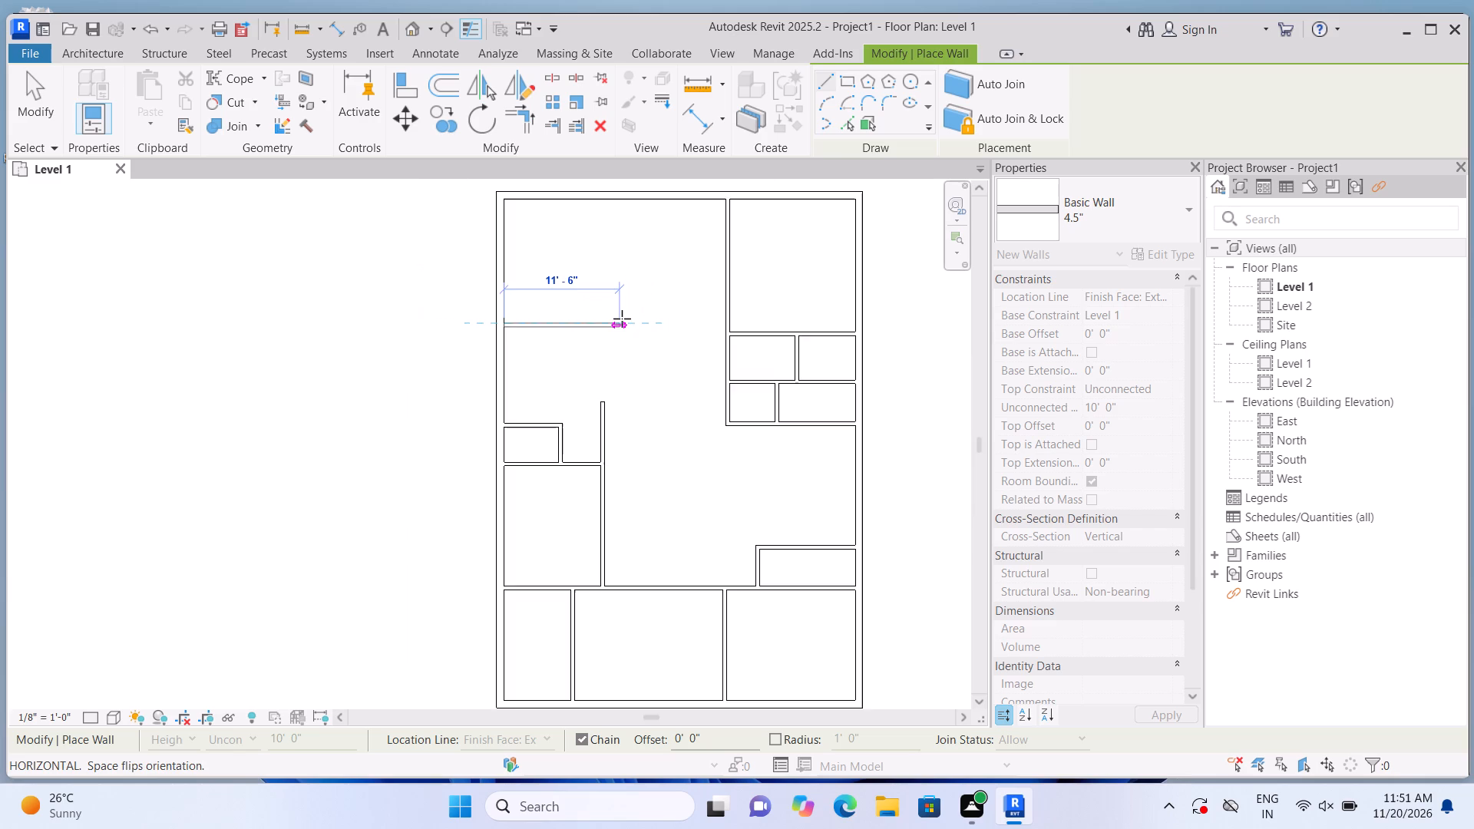
{"action": "scroll", "coordinate": [622, 319], "scroll_direction": "down", "scroll_amount": 1}
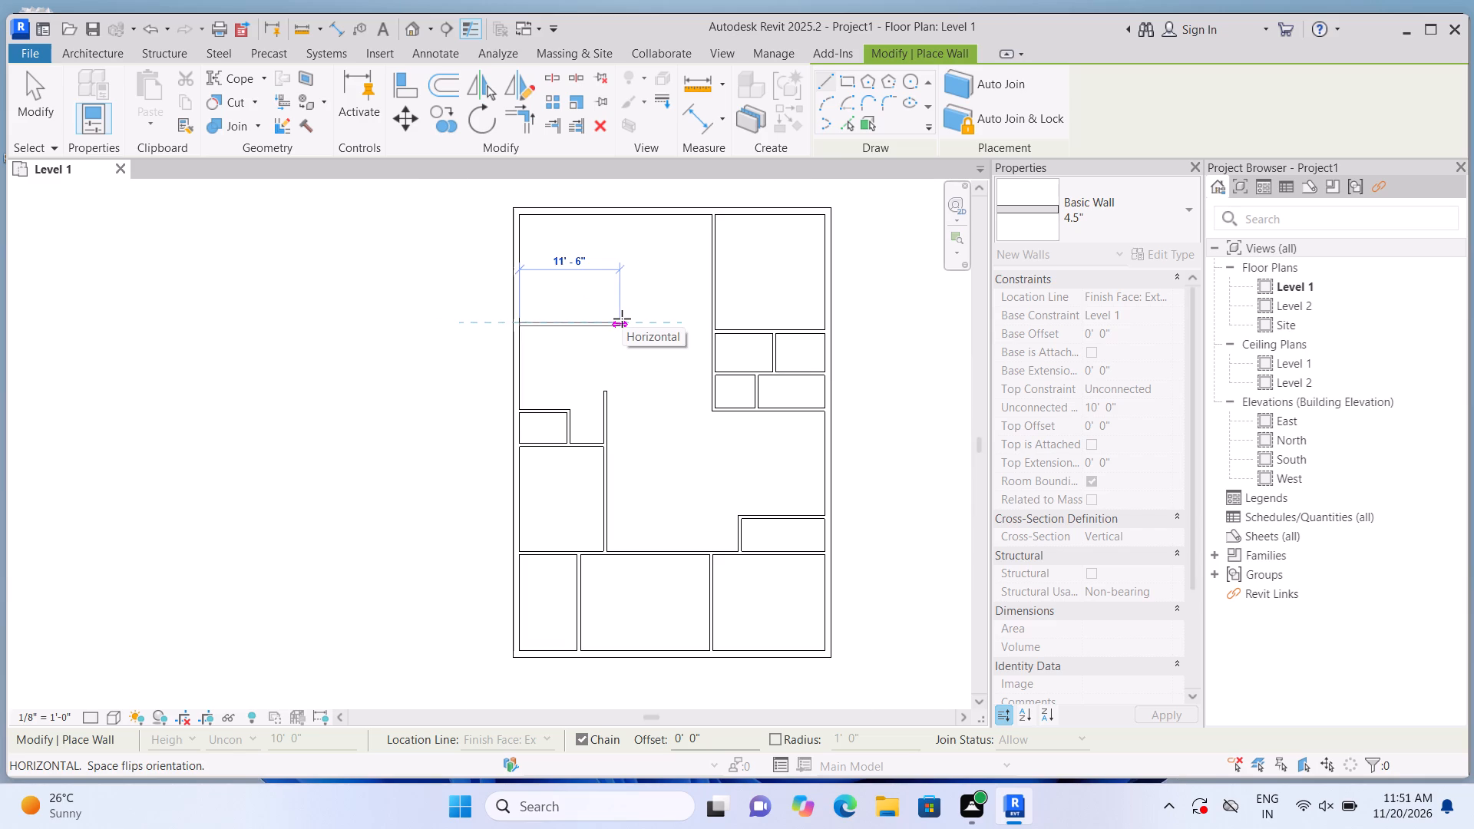
{"action": "scroll", "coordinate": [622, 319], "scroll_direction": "up", "scroll_amount": 1}
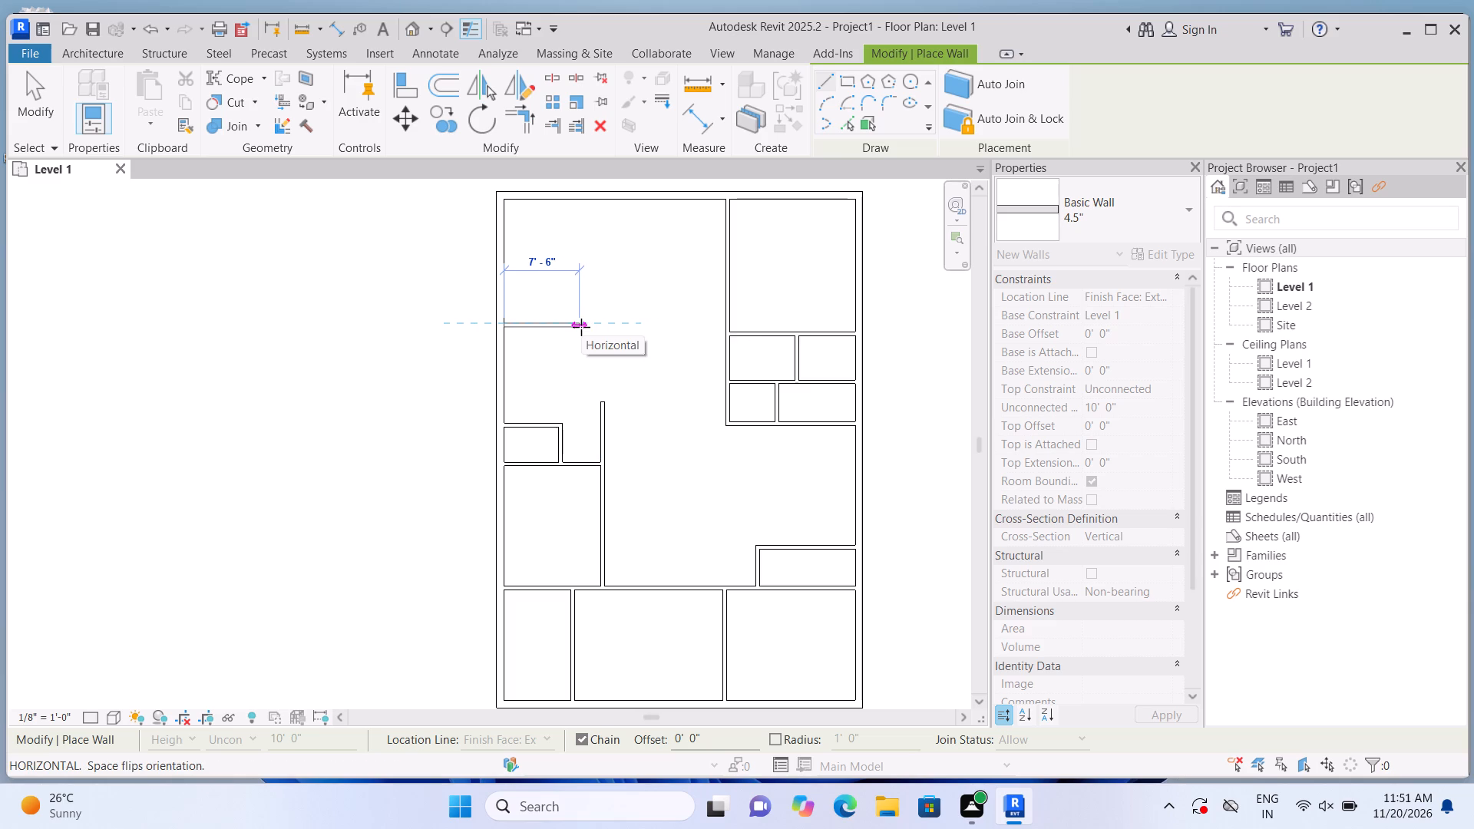
{"action": "type", "text": "6'"}
{"action": "key", "text": "Return"}
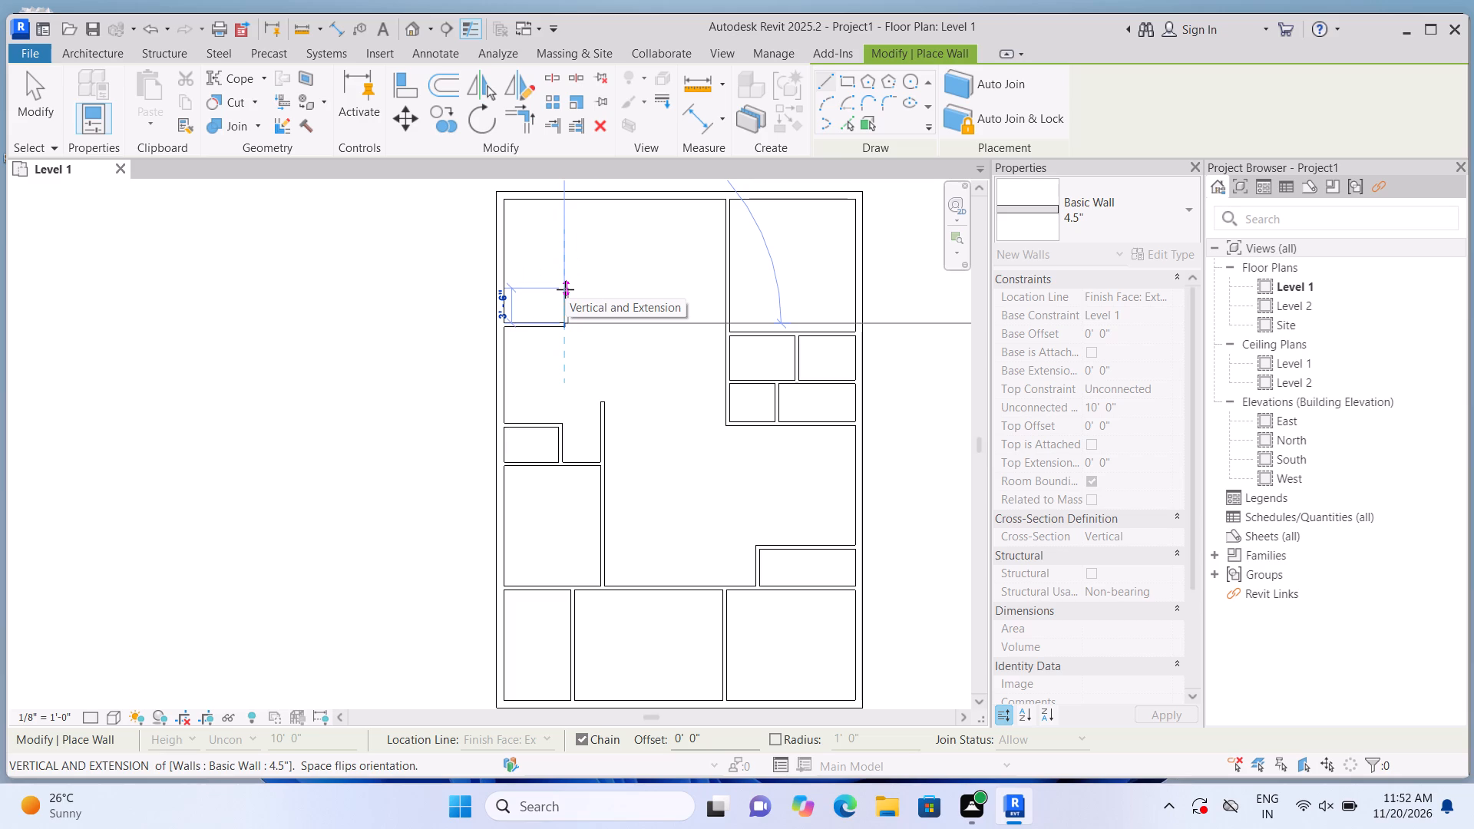
{"action": "key", "text": "Escape"}
Enclose a room in the plan's upper-left corner: start 4' down the left outer wall, run a 4.5" wall 10' right and up to the top wall.
{"action": "scroll", "coordinate": [544, 244], "scroll_direction": "up", "scroll_amount": 2}
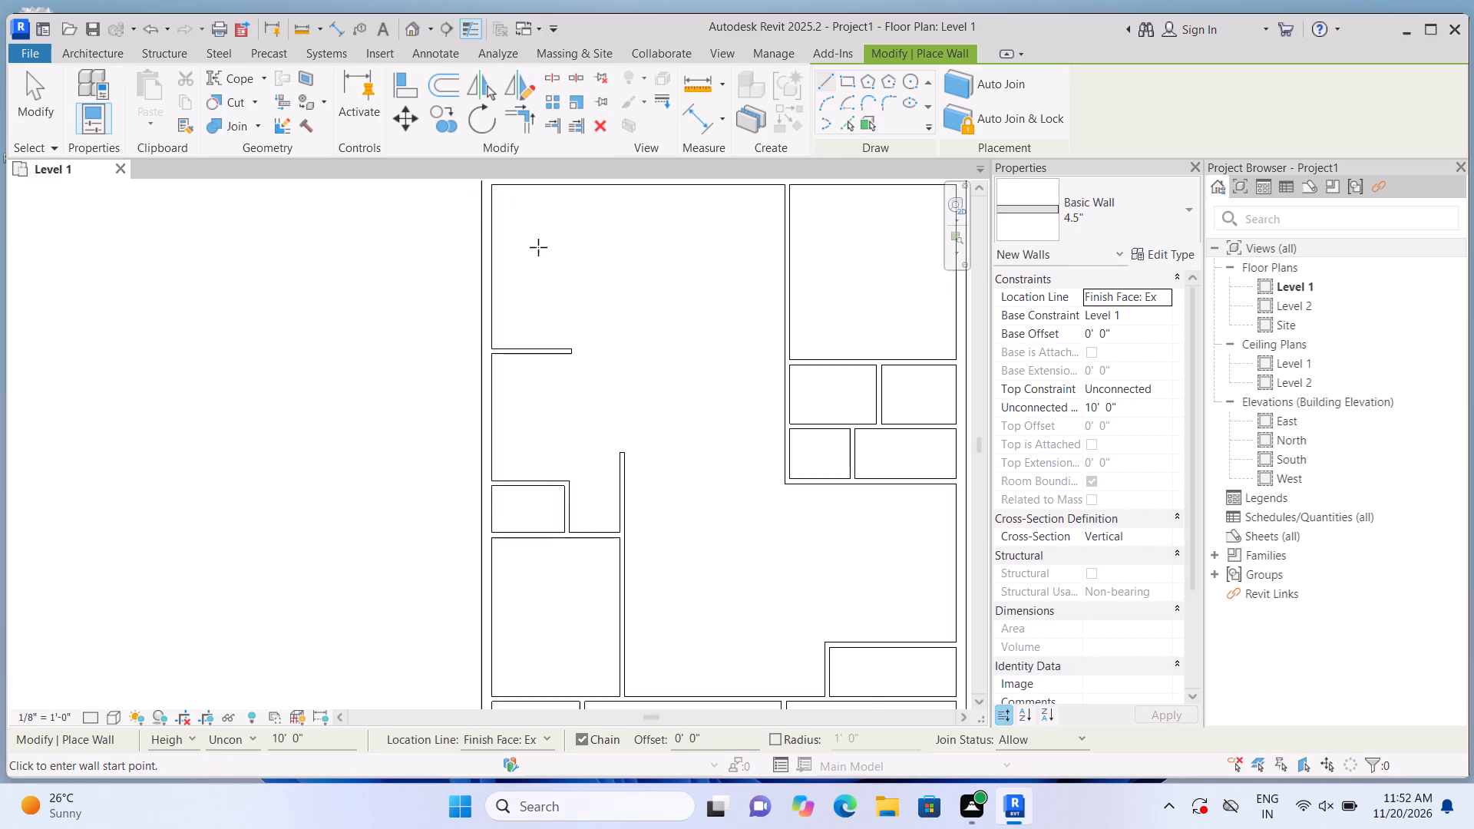
{"action": "scroll", "coordinate": [538, 247], "scroll_direction": "up", "scroll_amount": 1}
{"action": "scroll", "coordinate": [530, 271], "scroll_direction": "down", "scroll_amount": 2}
{"action": "middle_click_drag", "start_coordinate": [563, 244], "coordinate": [537, 362]}
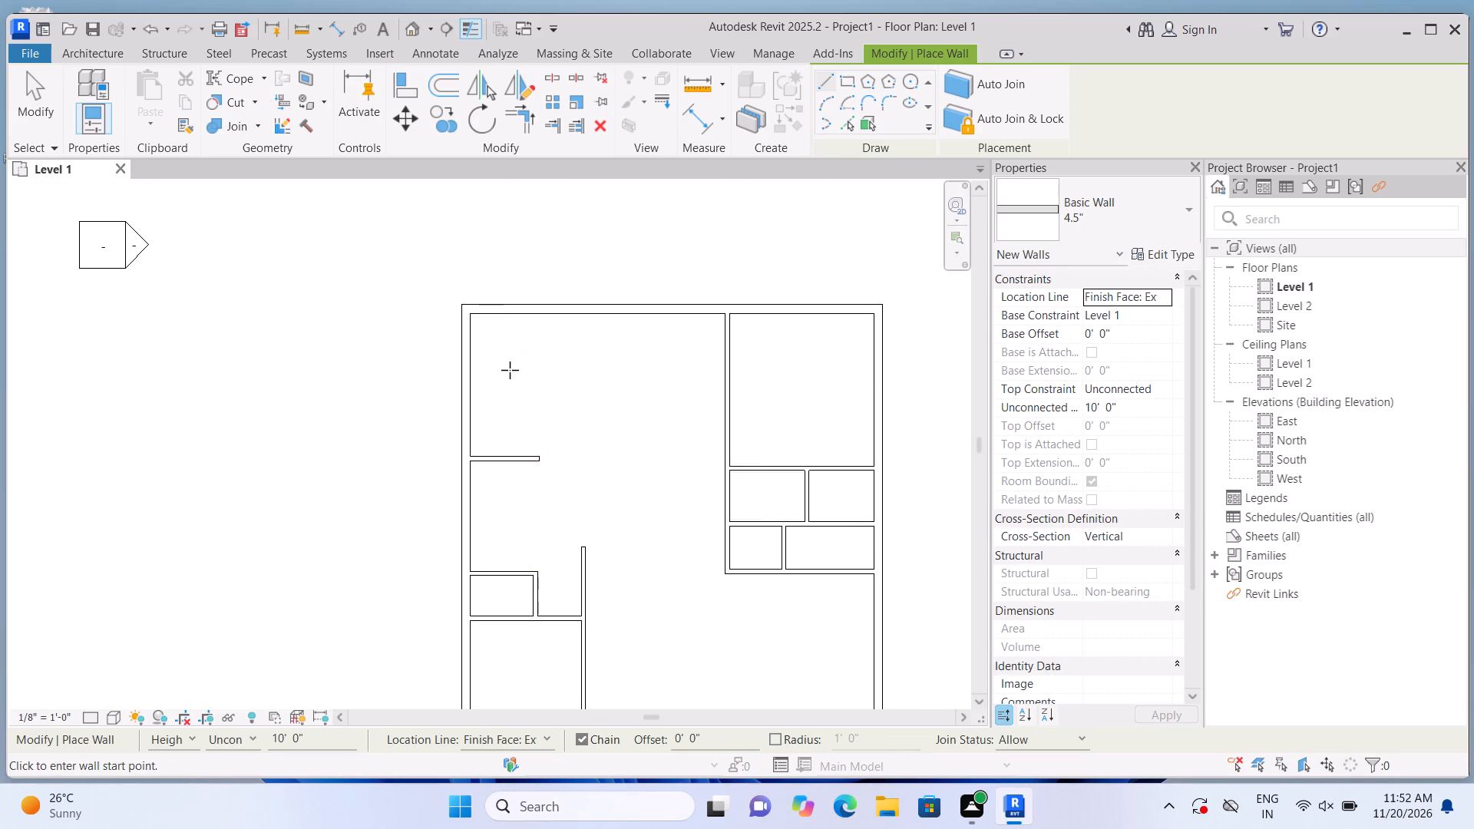
{"action": "scroll", "coordinate": [483, 367], "scroll_direction": "up", "scroll_amount": 3}
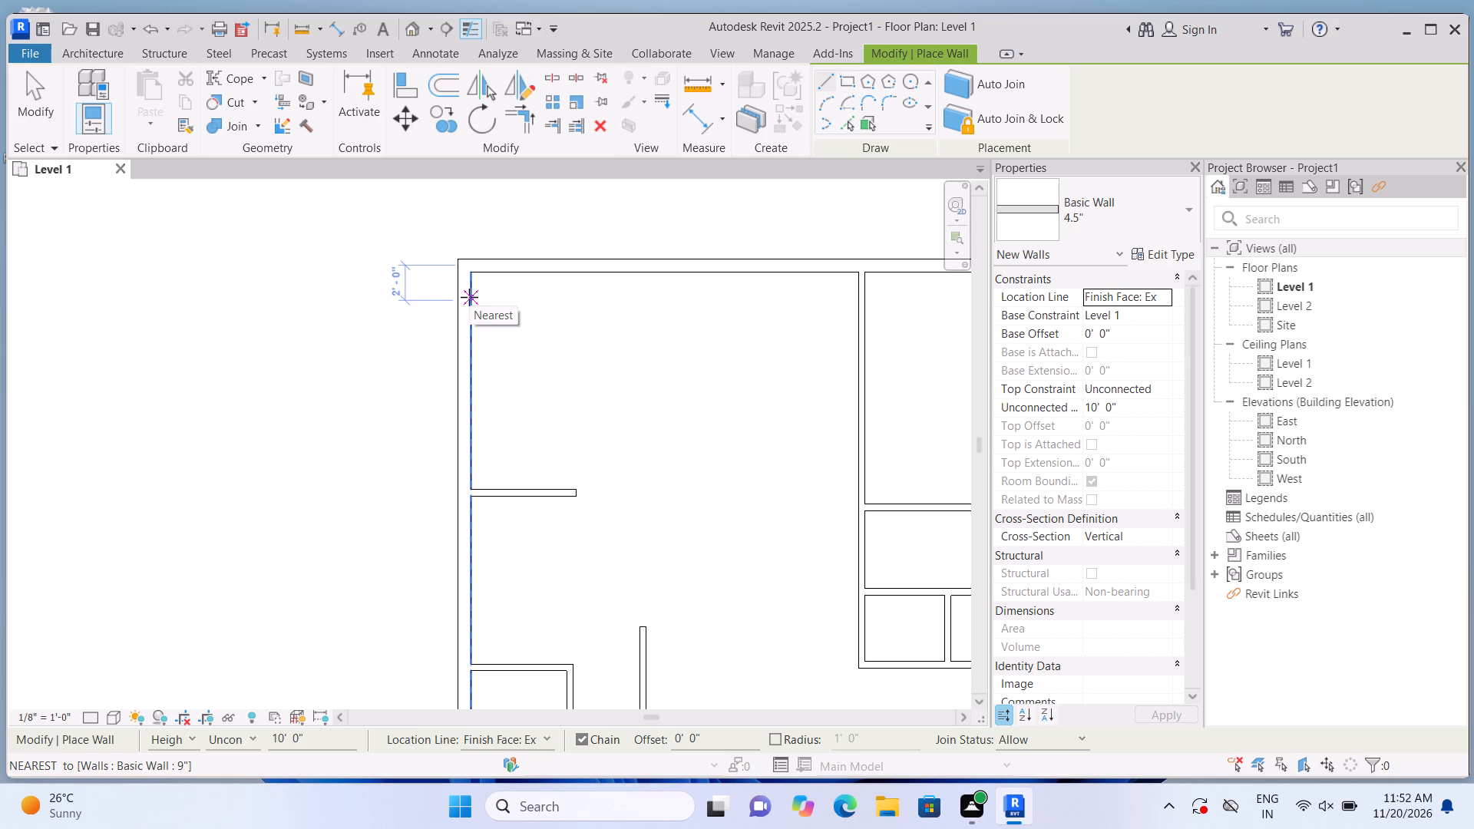
{"action": "type", "text": "4'"}
{"action": "key", "text": "Return"}
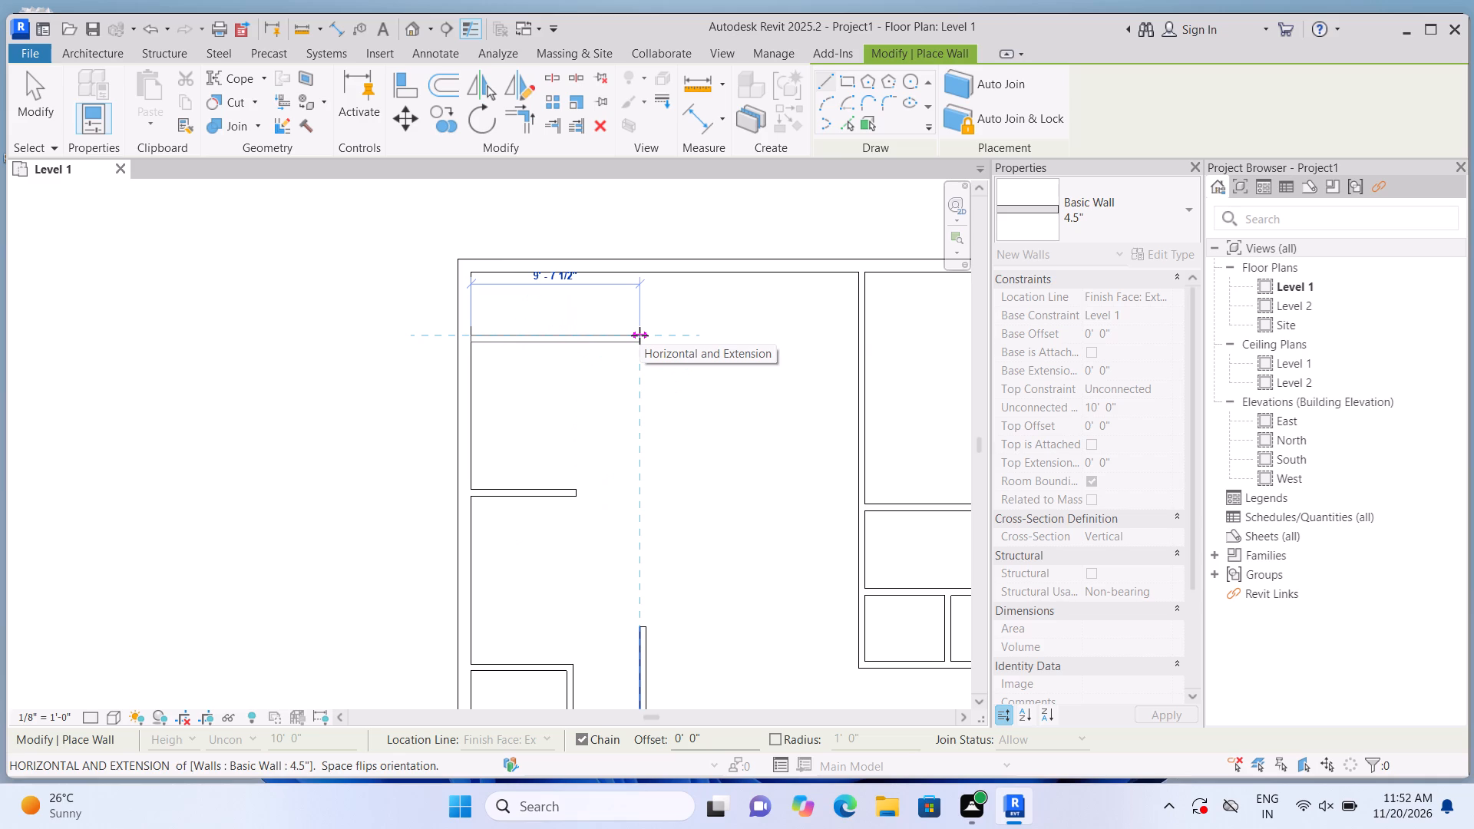
{"action": "type", "text": "10'"}
{"action": "key", "text": "Return"}
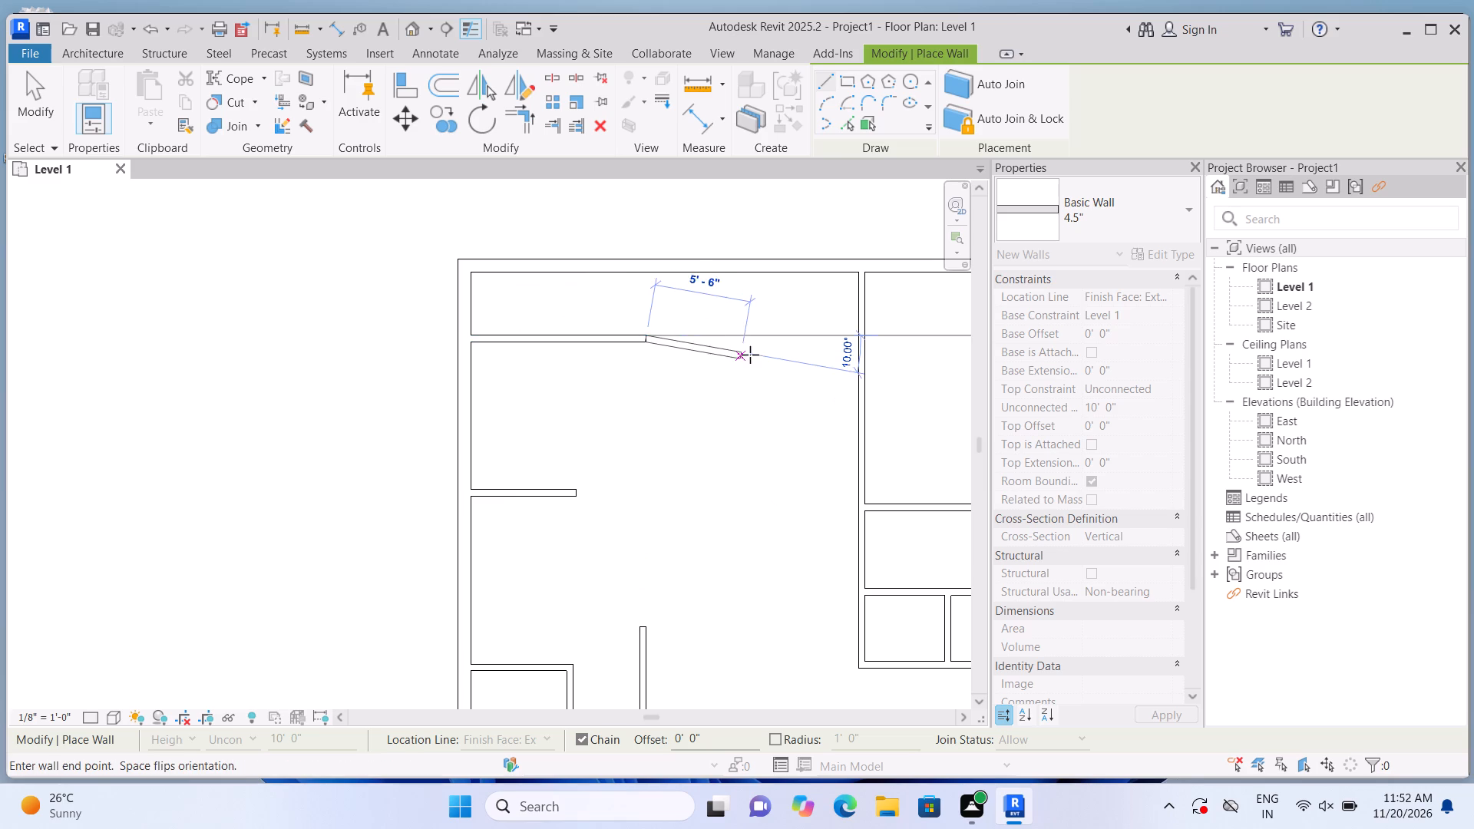
{"action": "scroll", "coordinate": [754, 354], "scroll_direction": "down", "scroll_amount": 4}
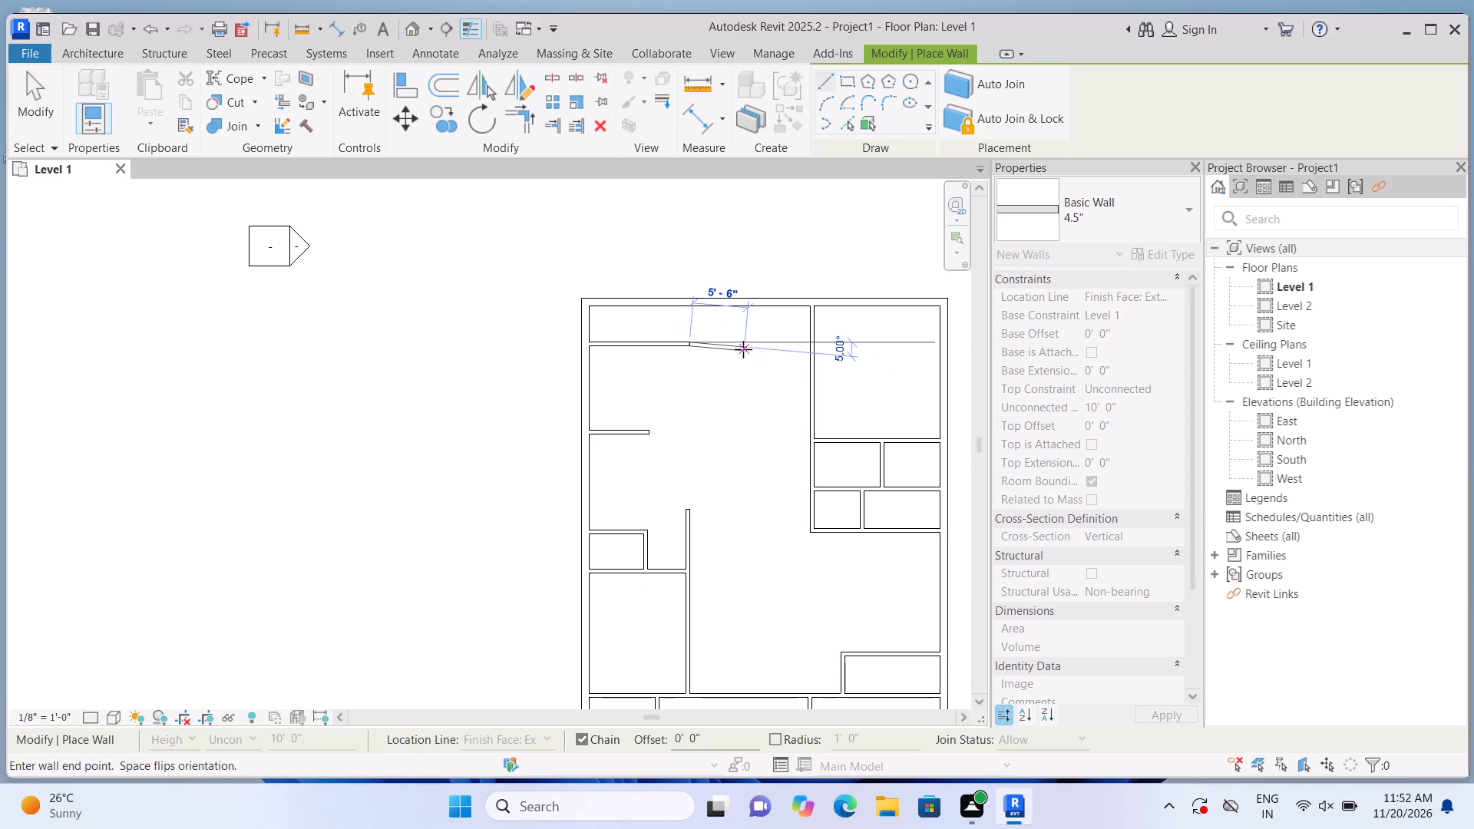
{"action": "scroll", "coordinate": [743, 349], "scroll_direction": "down", "scroll_amount": 1}
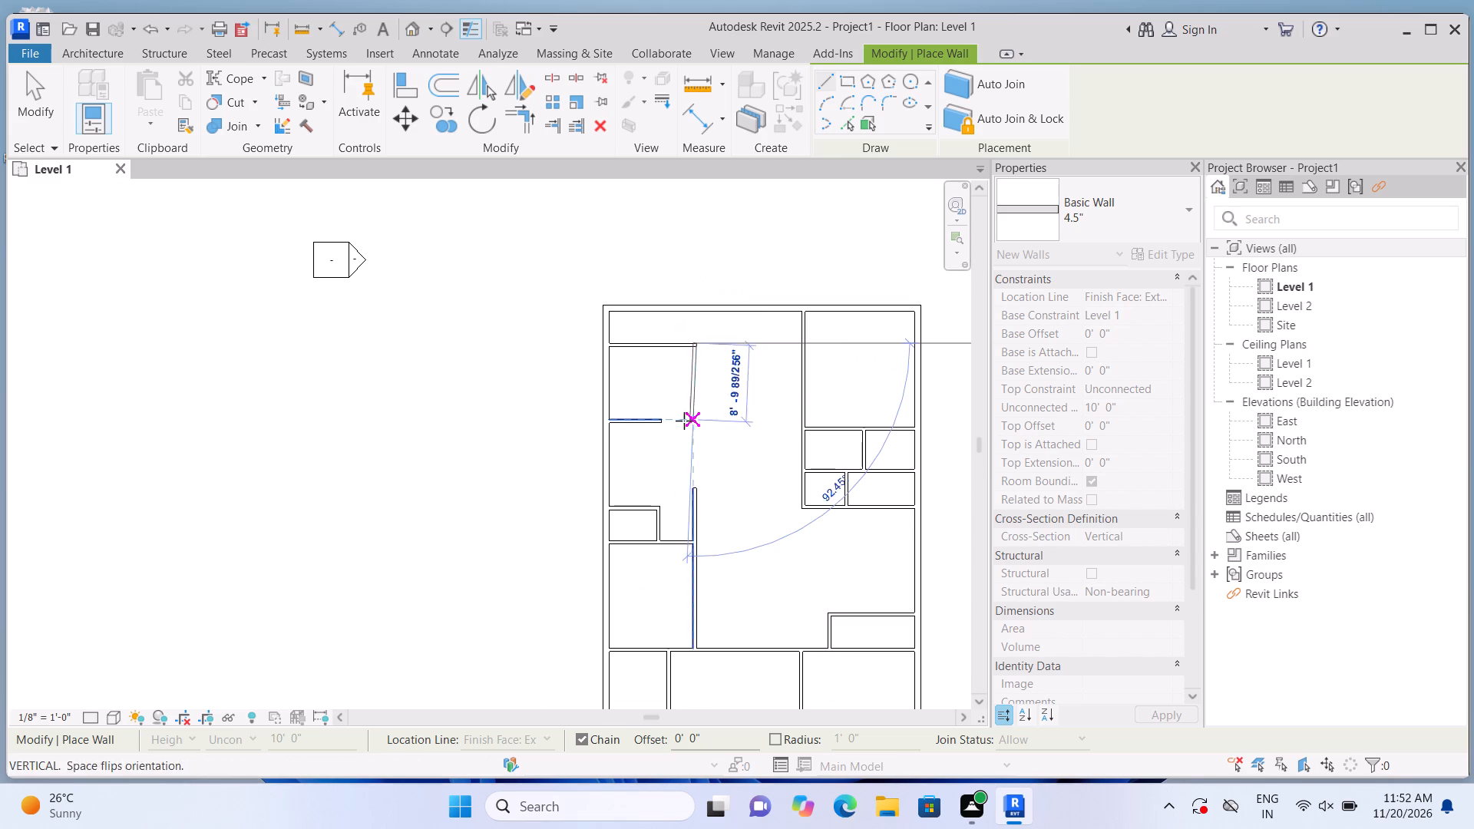
{"action": "scroll", "coordinate": [690, 328], "scroll_direction": "up", "scroll_amount": 5}
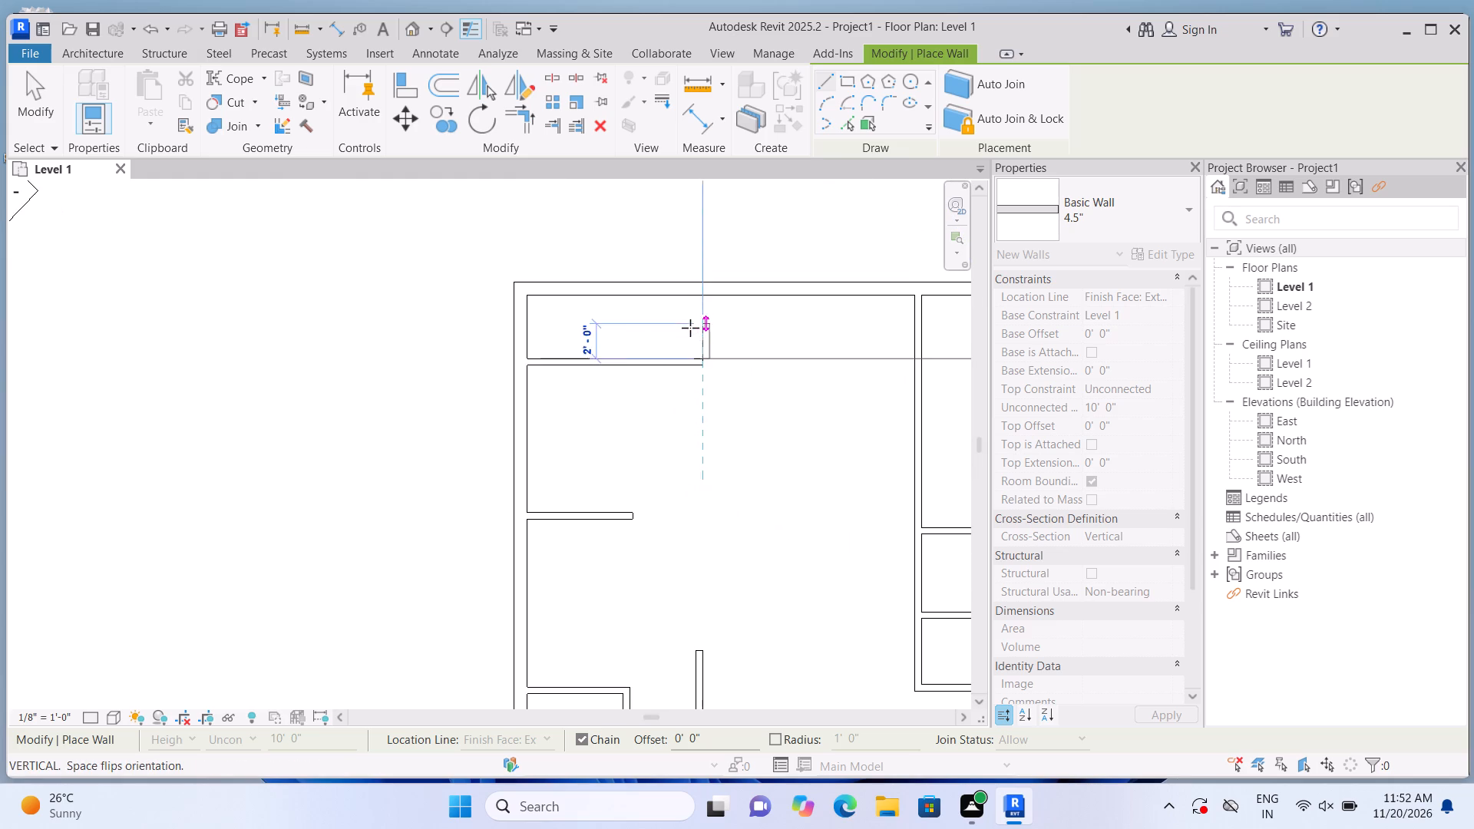
{"action": "left_click", "coordinate": [699, 295]}
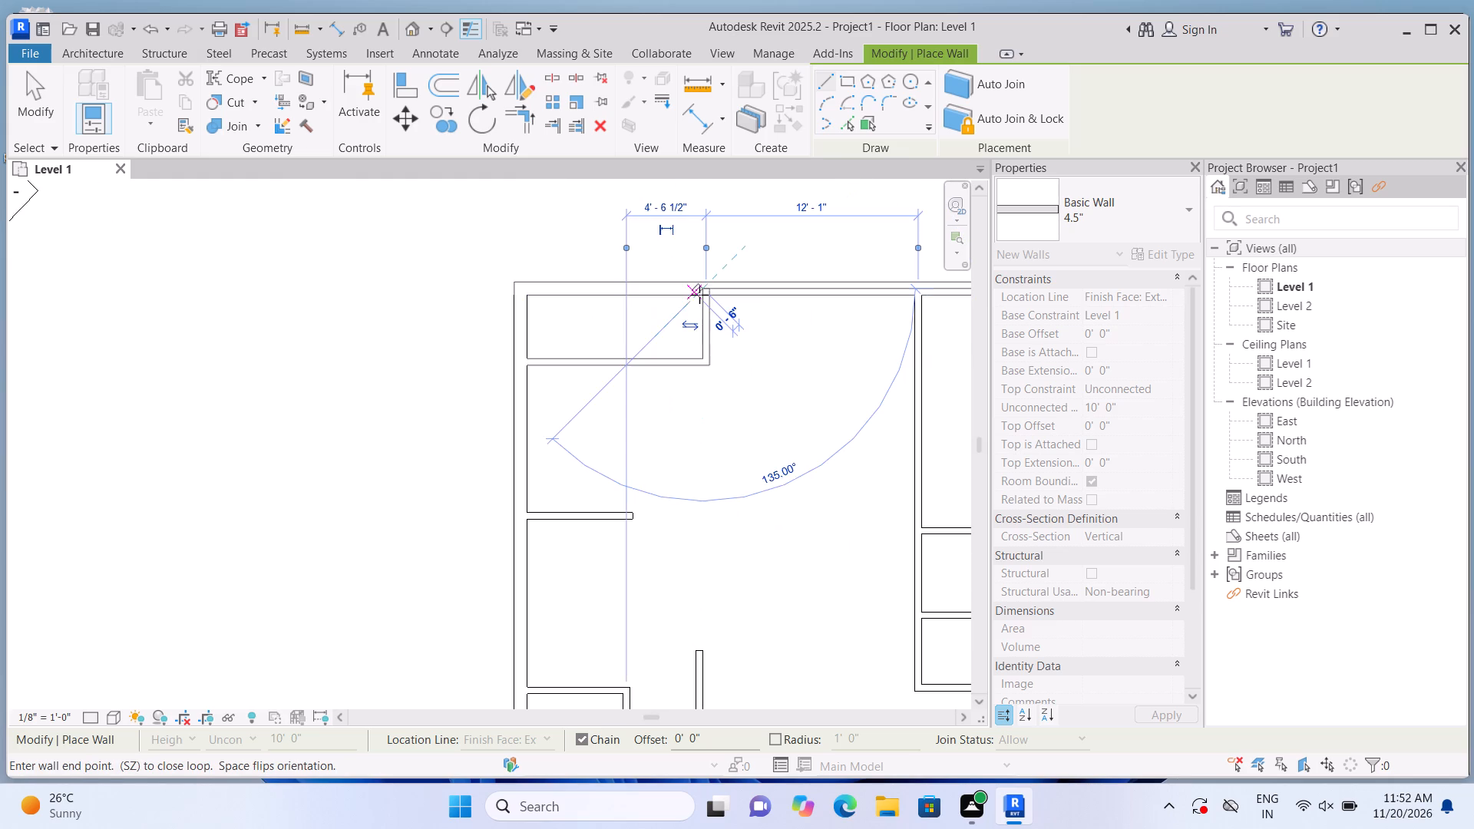
{"action": "key", "text": "Escape"}
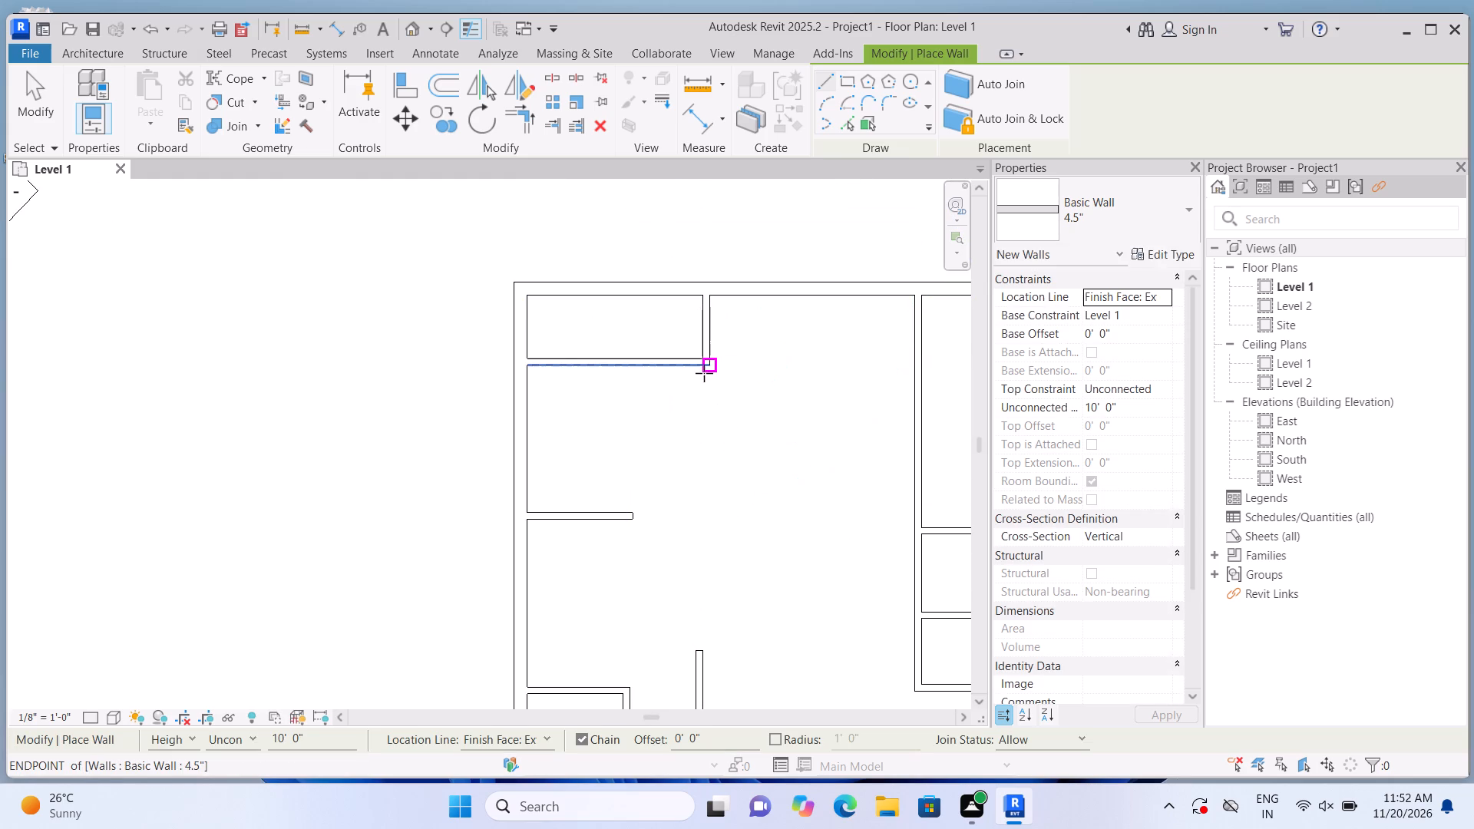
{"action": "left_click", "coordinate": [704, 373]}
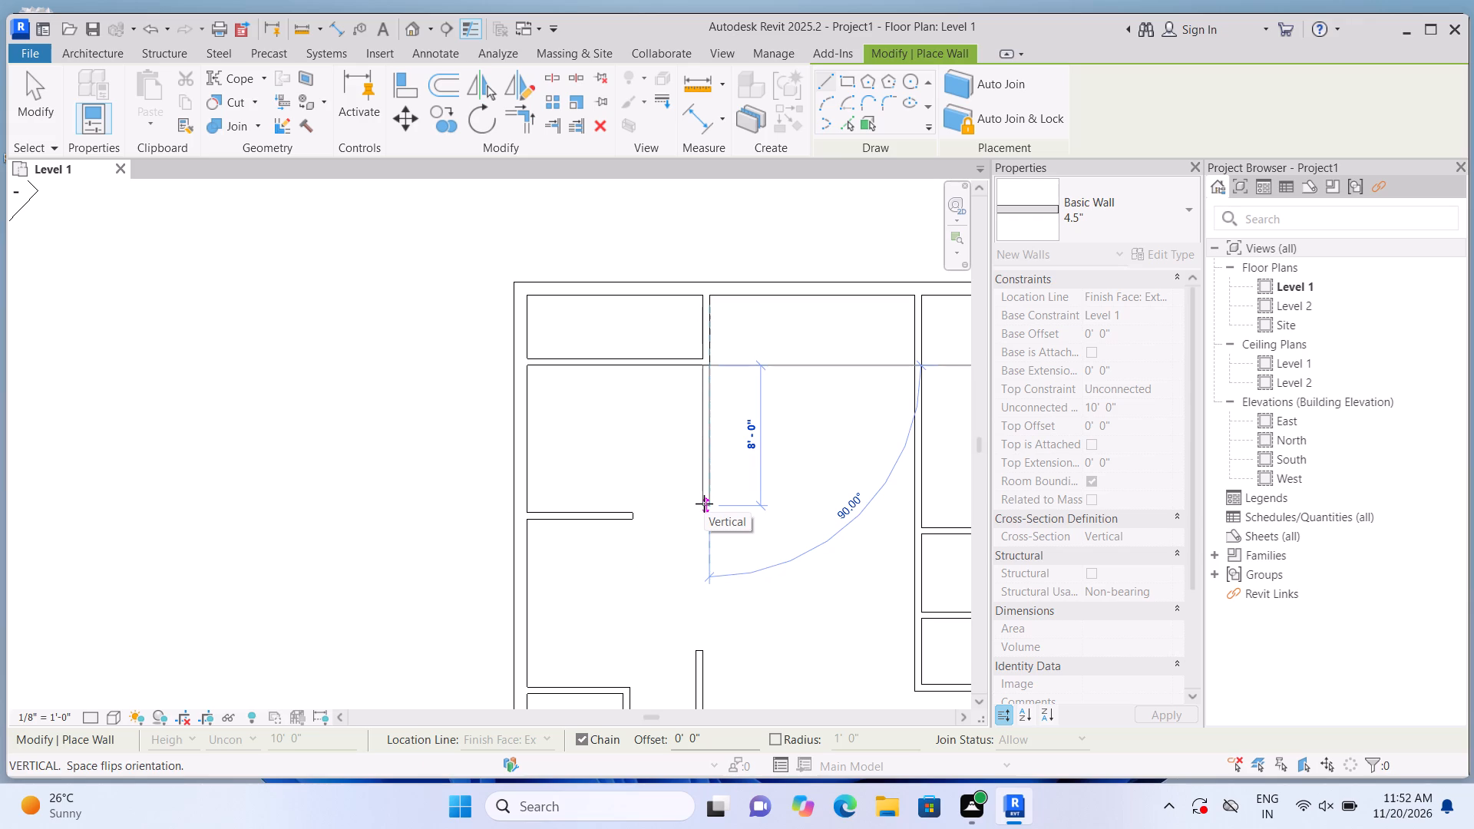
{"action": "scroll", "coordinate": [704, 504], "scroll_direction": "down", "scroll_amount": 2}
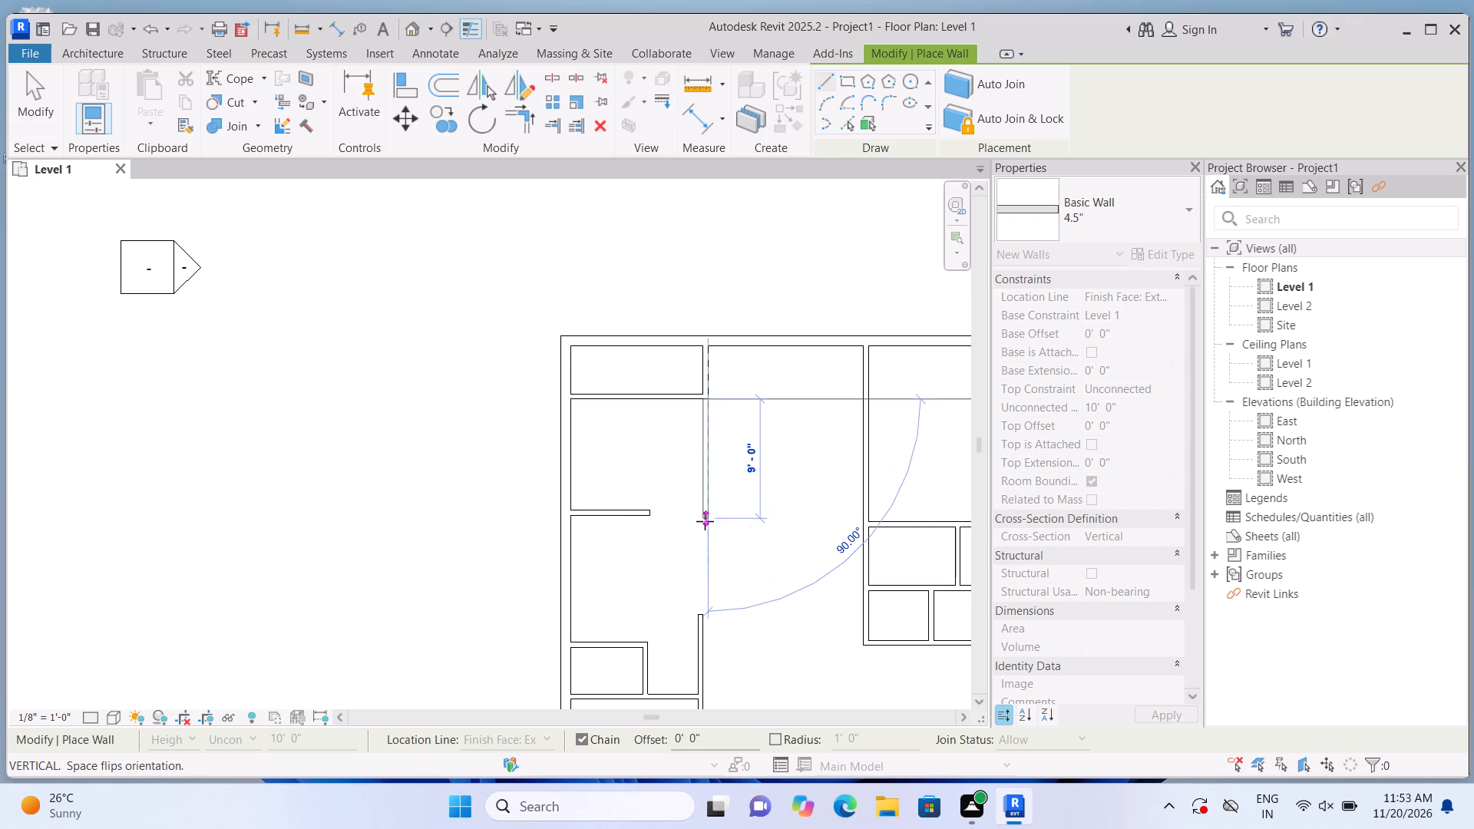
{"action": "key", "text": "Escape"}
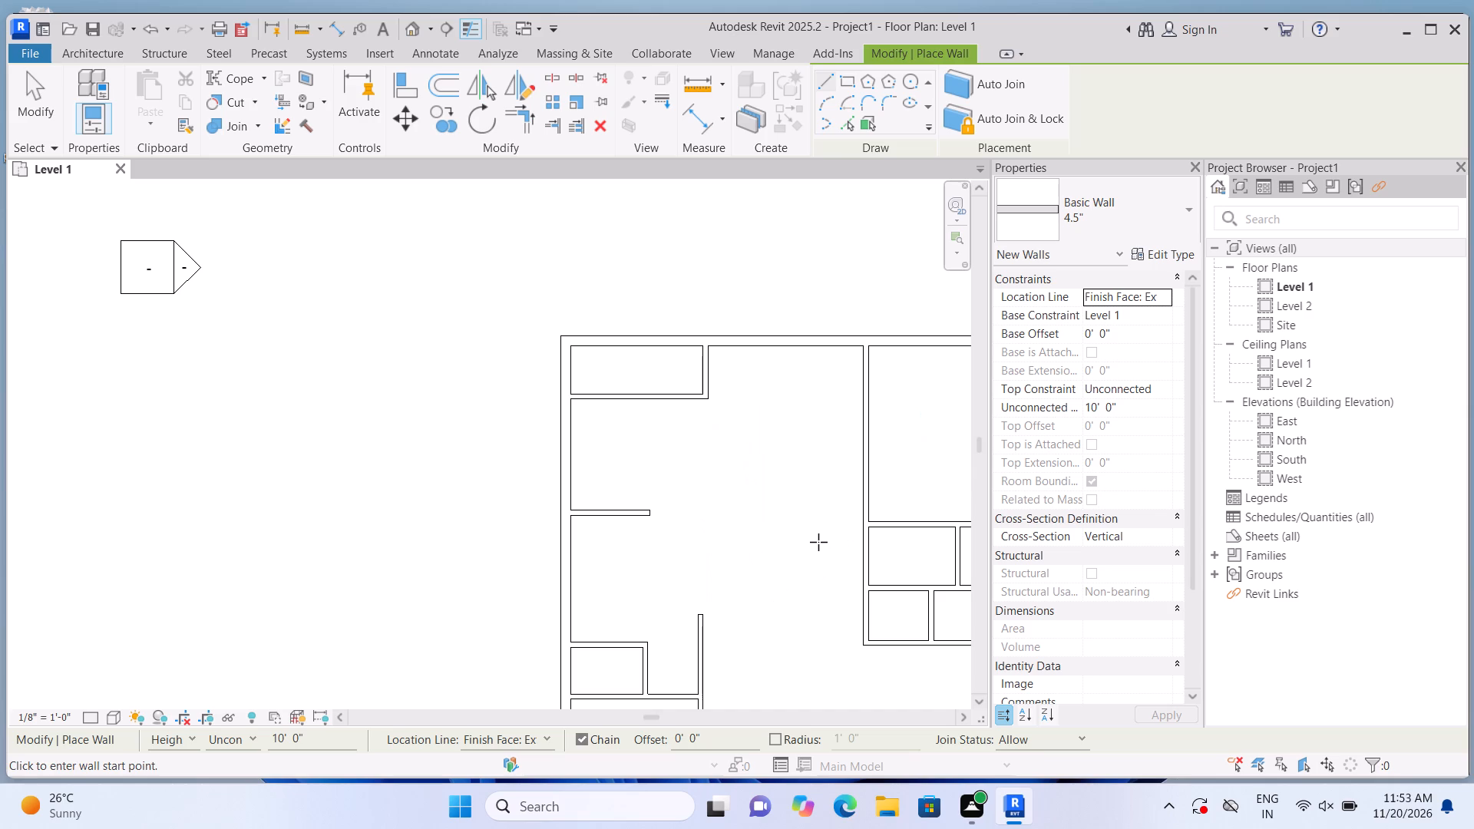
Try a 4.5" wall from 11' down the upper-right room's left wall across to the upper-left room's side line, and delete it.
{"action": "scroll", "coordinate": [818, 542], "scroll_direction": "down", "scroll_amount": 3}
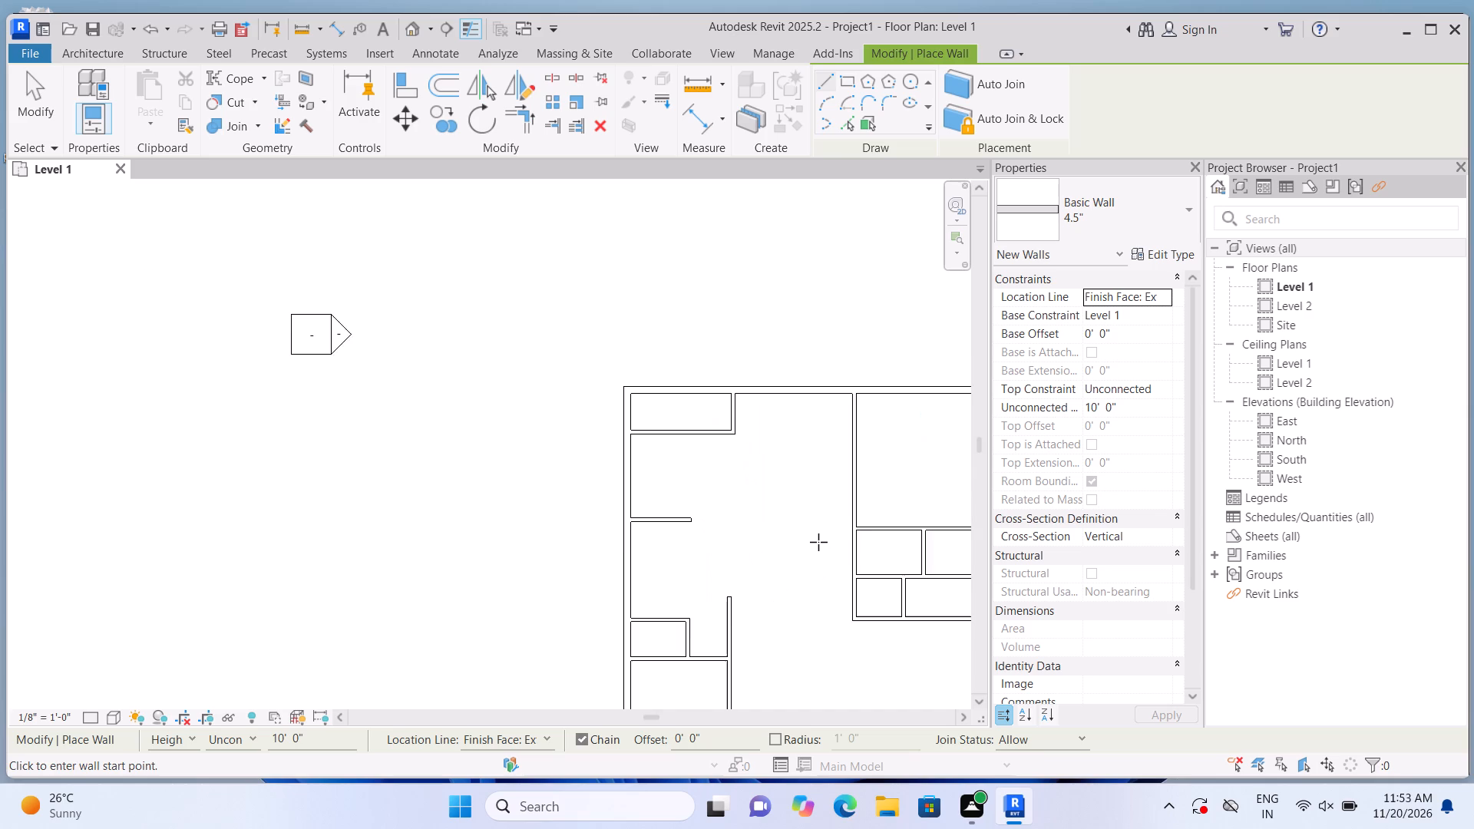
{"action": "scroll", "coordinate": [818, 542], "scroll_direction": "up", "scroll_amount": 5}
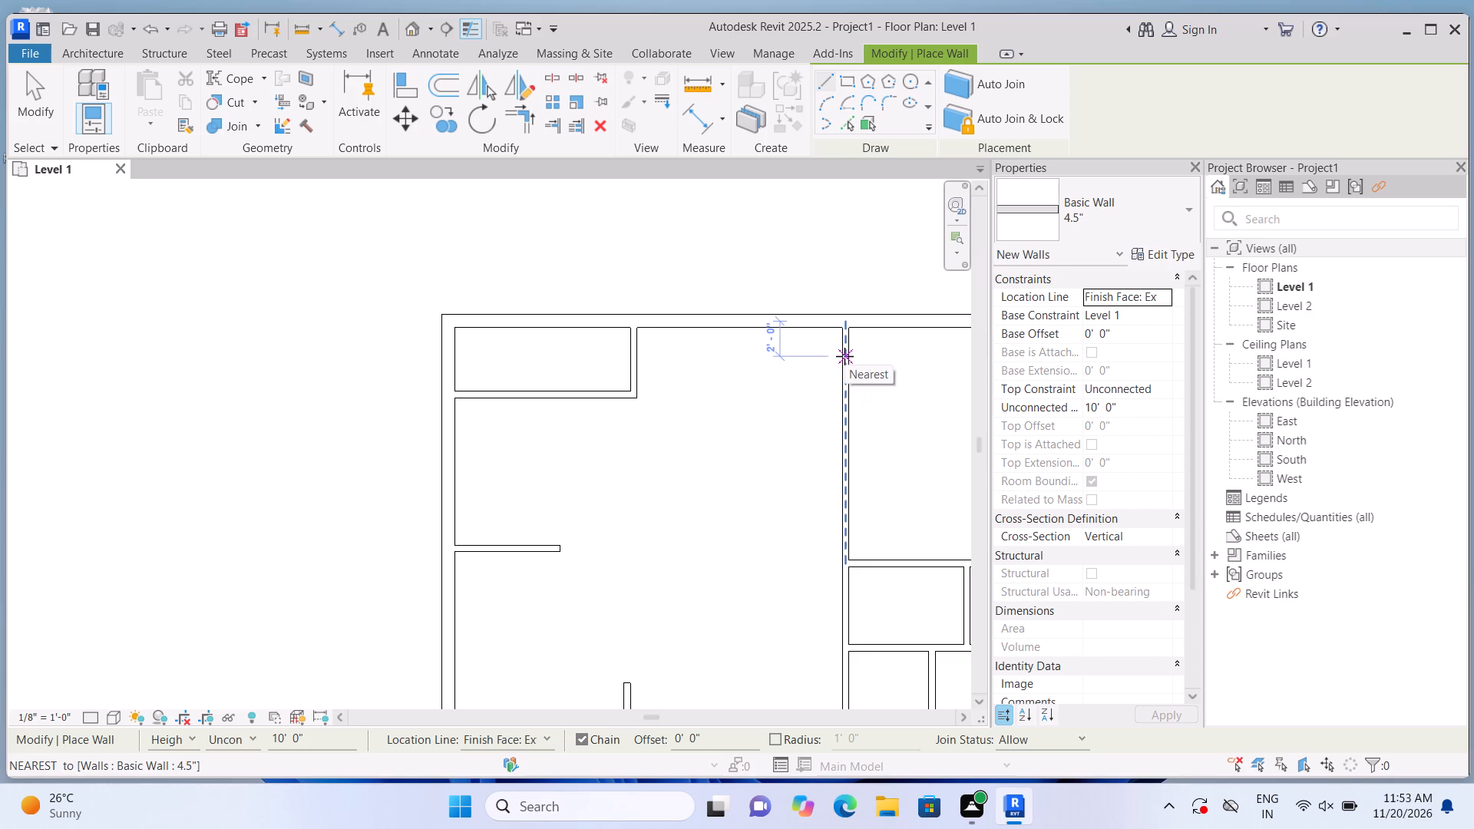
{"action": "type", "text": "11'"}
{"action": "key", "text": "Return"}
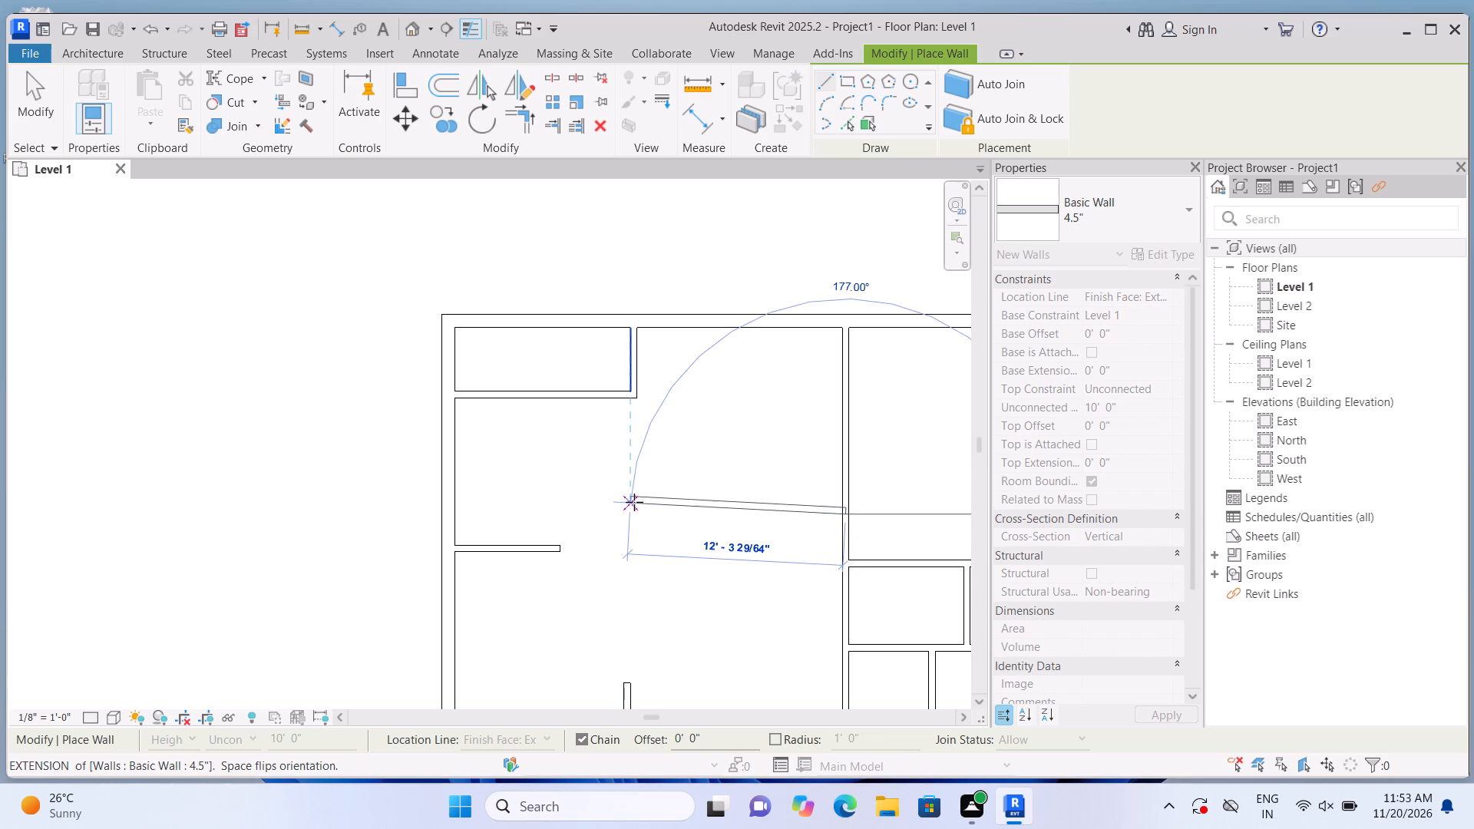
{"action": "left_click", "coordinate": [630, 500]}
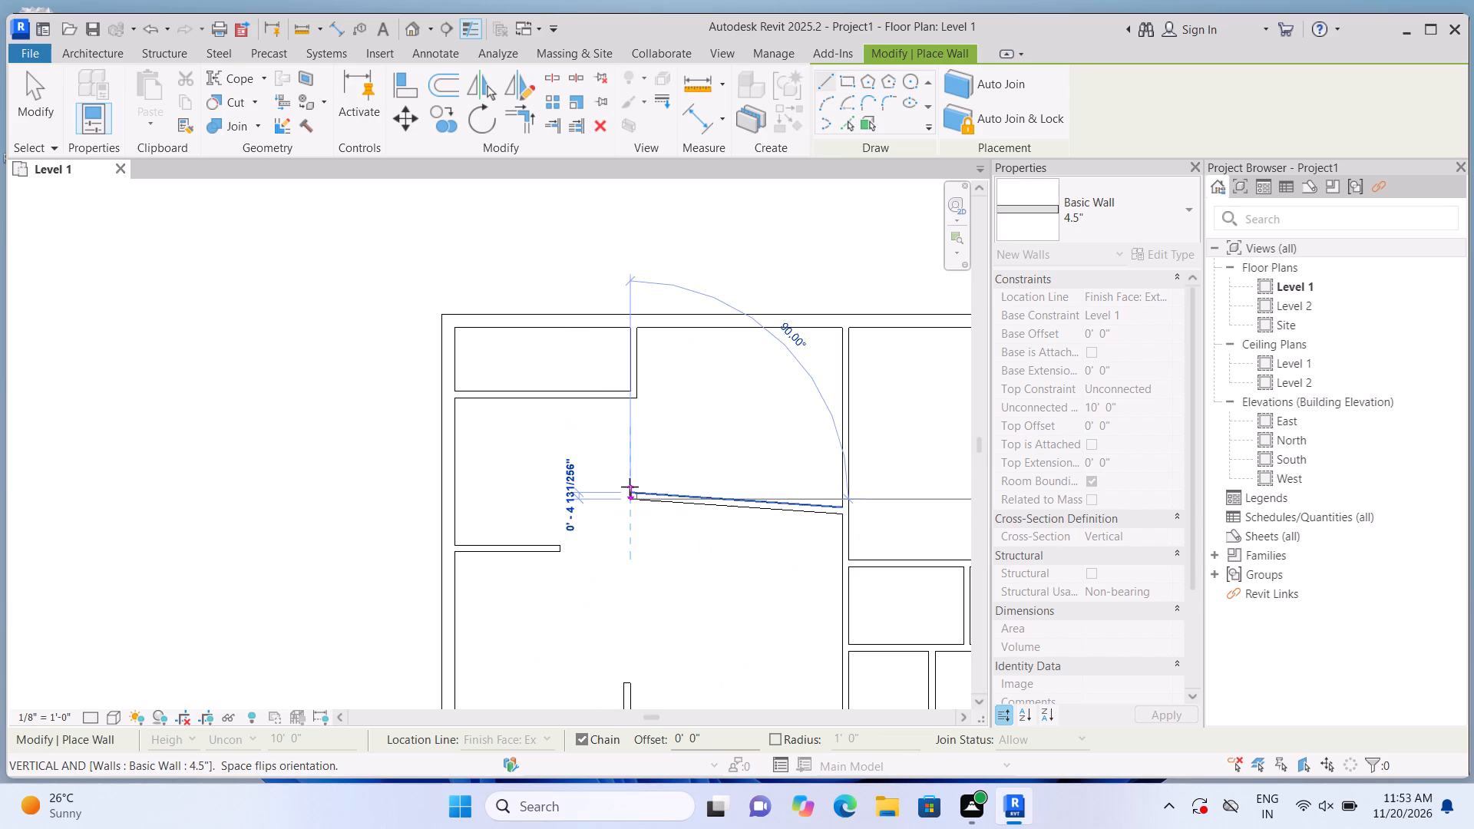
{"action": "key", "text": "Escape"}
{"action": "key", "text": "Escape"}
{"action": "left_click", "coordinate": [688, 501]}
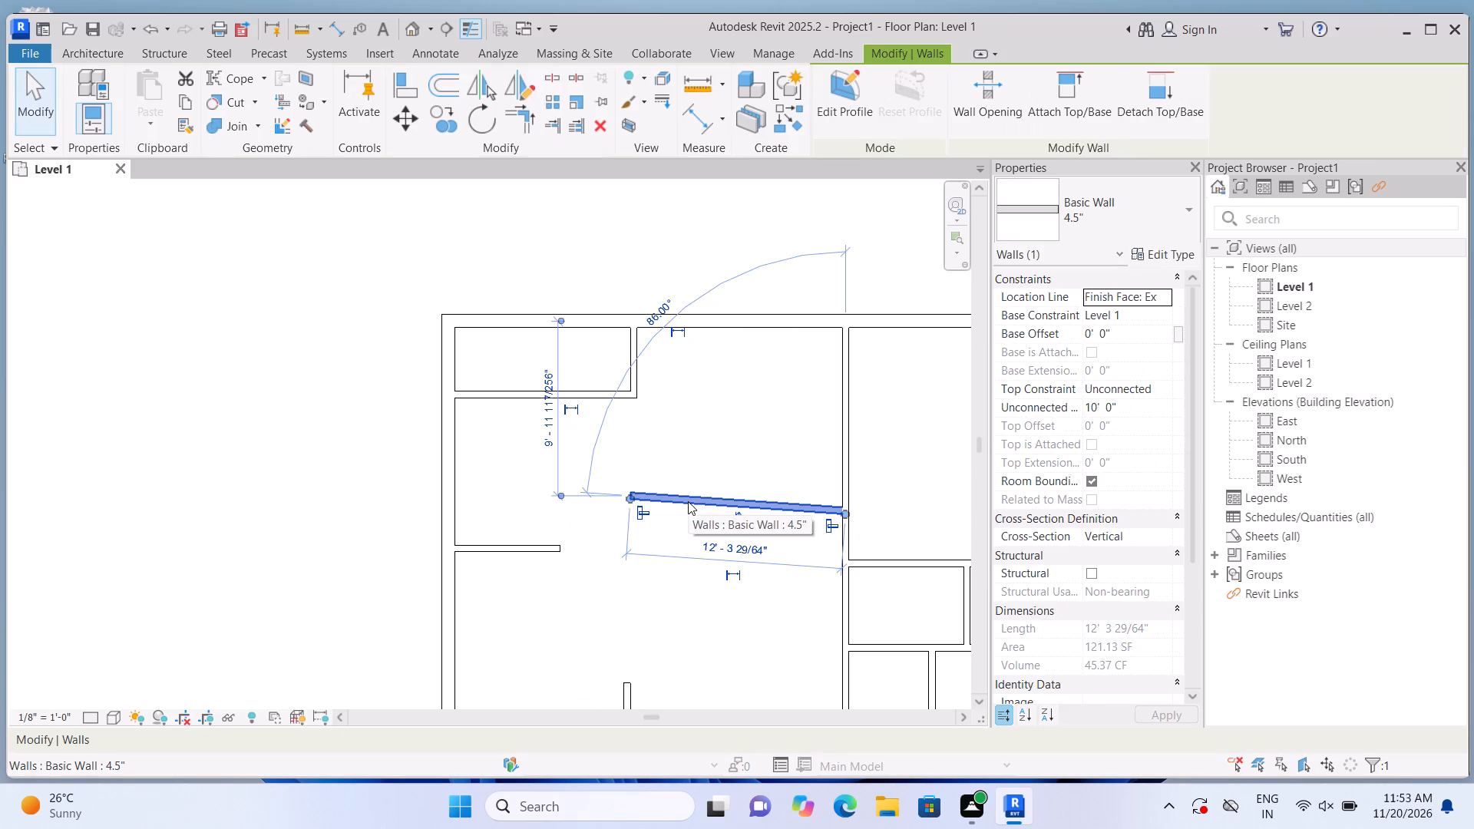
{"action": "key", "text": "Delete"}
Enclose the top middle room: start 11' down the upper-right room's left wall, run 4.5" walls 12'1" left and up to the upper-left room's corner.
{"action": "left_click", "coordinate": [91, 104]}
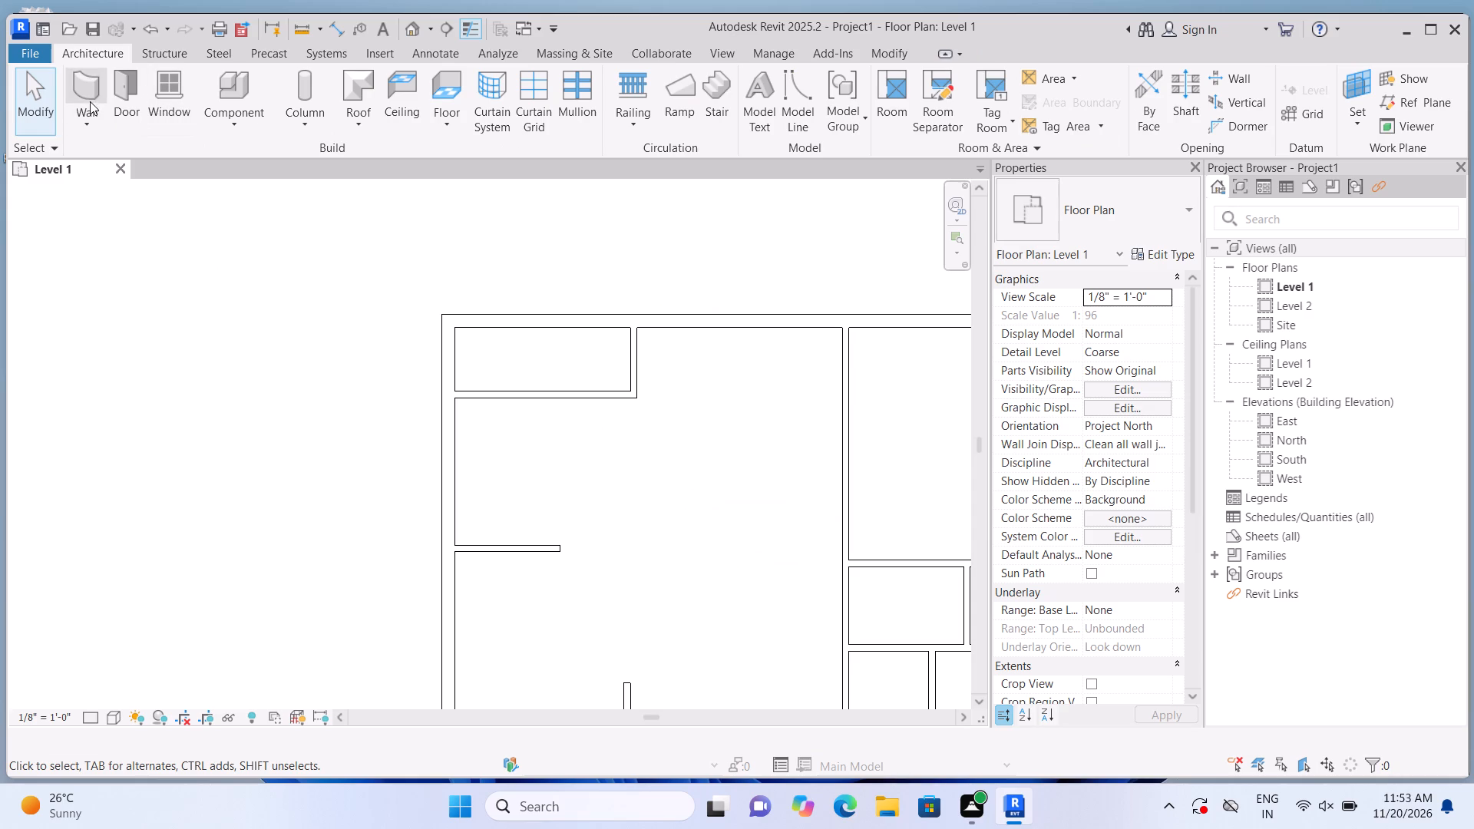
{"action": "left_click", "coordinate": [94, 77]}
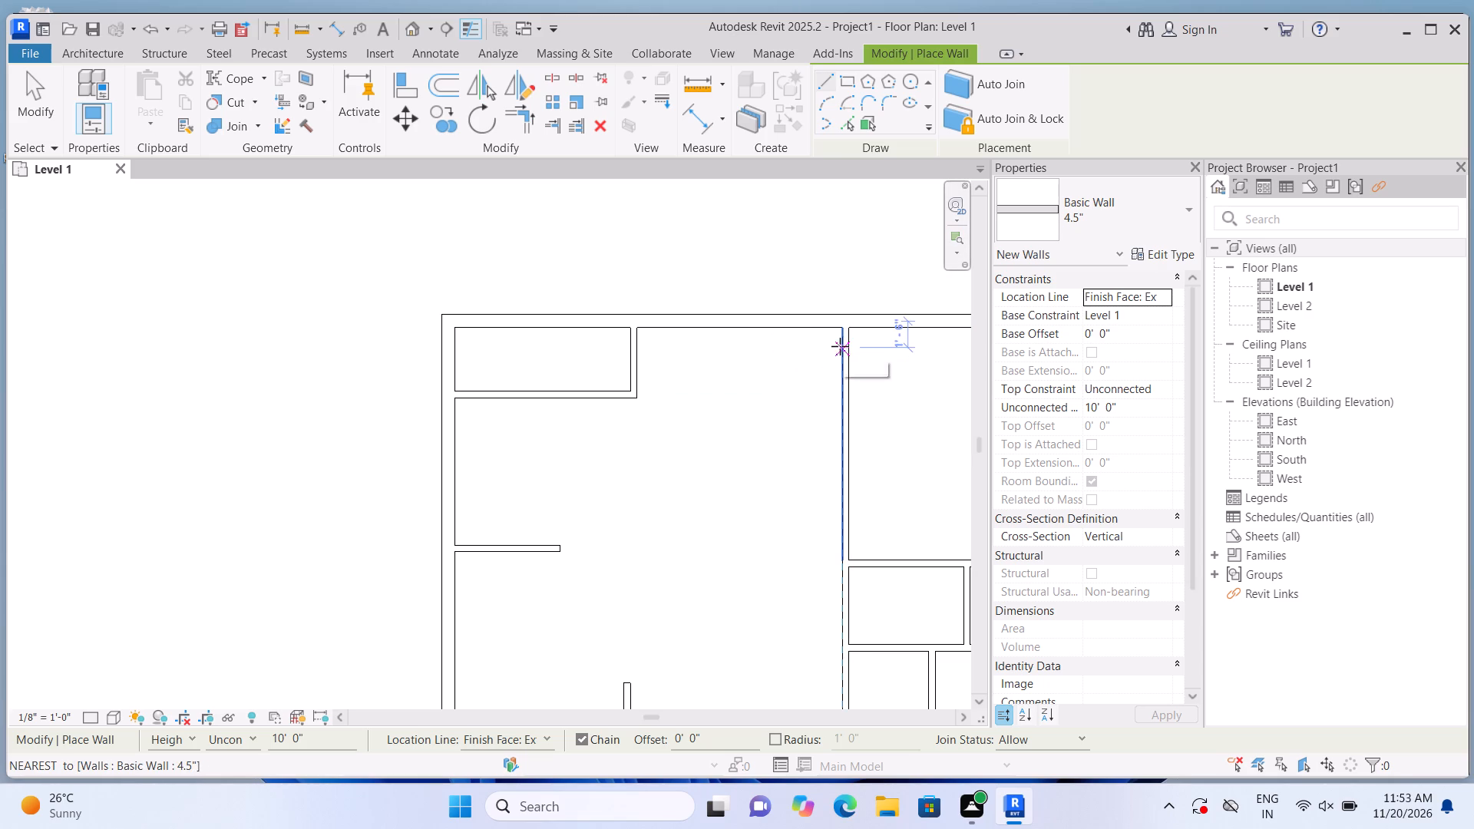
{"action": "scroll", "coordinate": [842, 348], "scroll_direction": "up", "scroll_amount": 4}
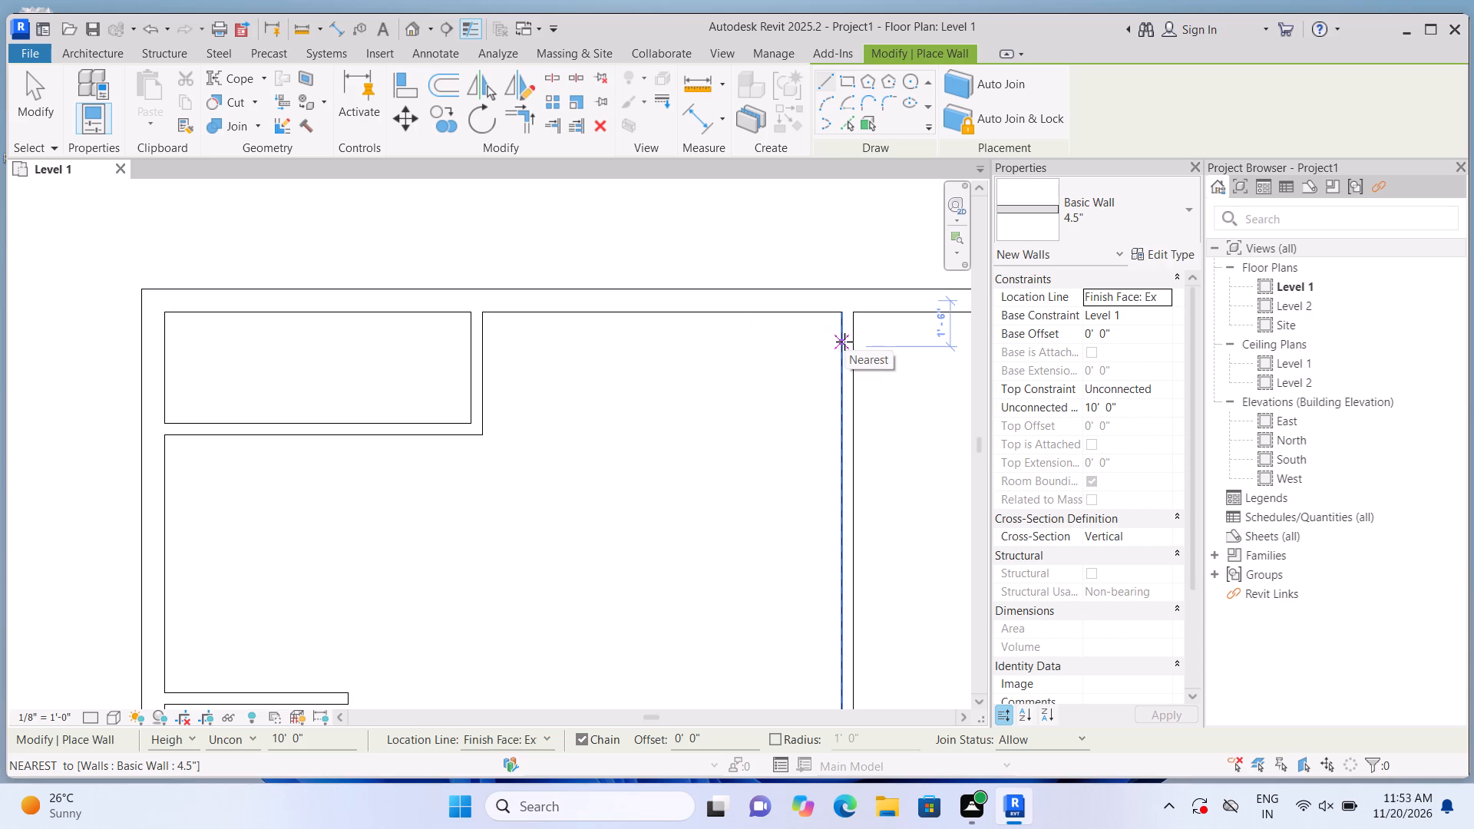
{"action": "type", "text": "11'"}
{"action": "key", "text": "Return"}
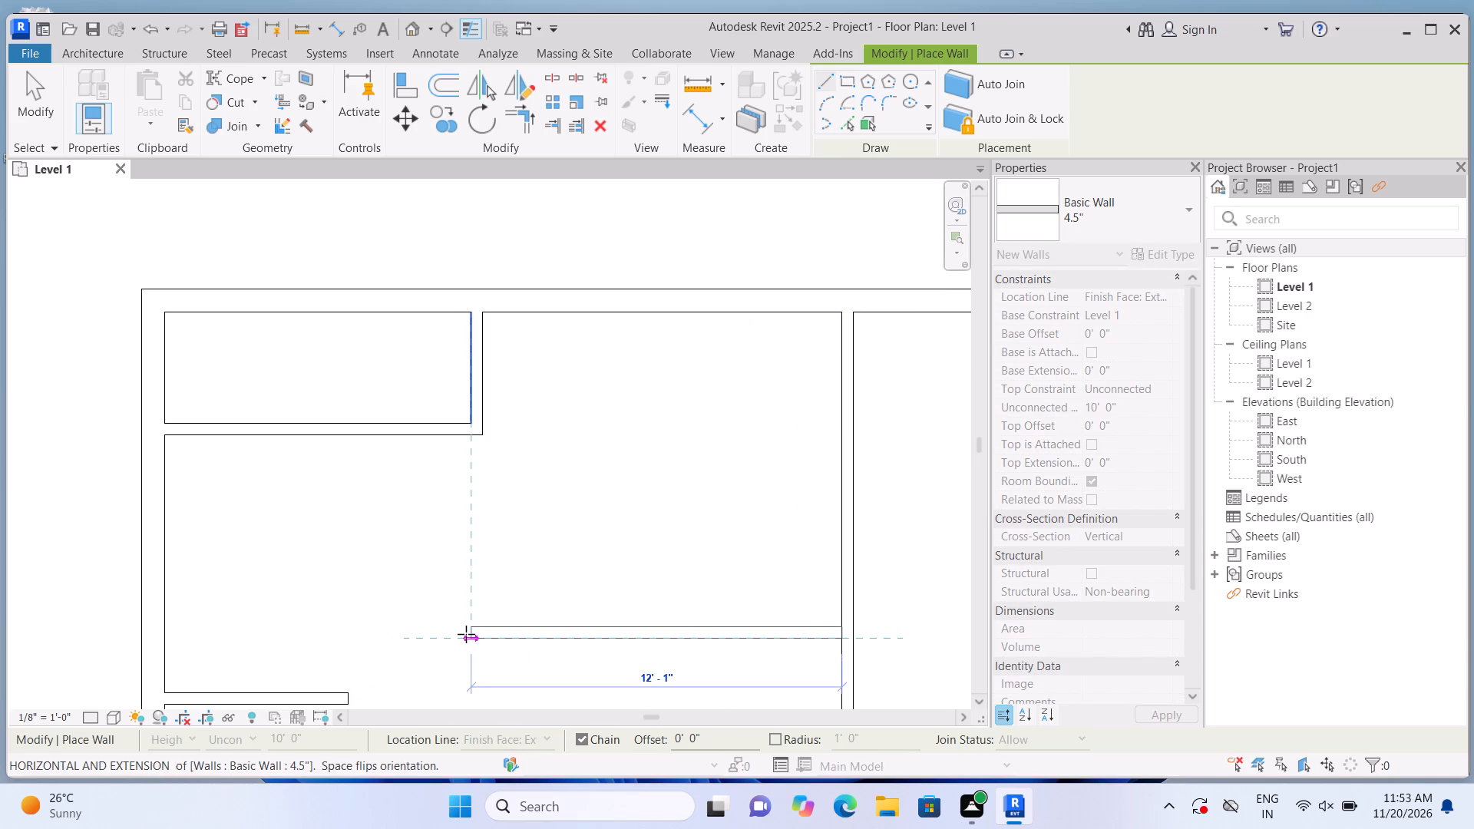
{"action": "left_click", "coordinate": [466, 634]}
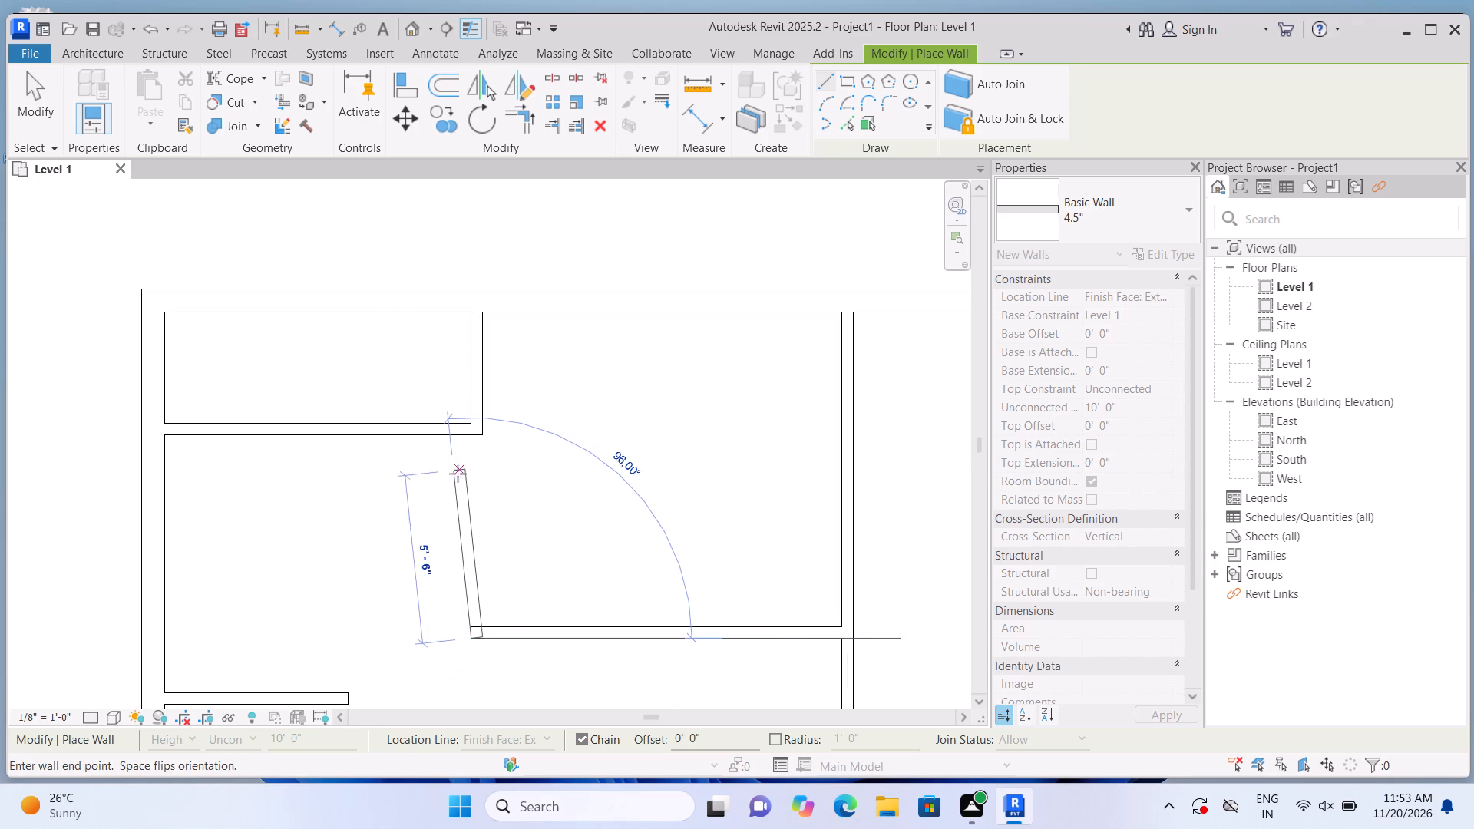
{"action": "left_click", "coordinate": [468, 440]}
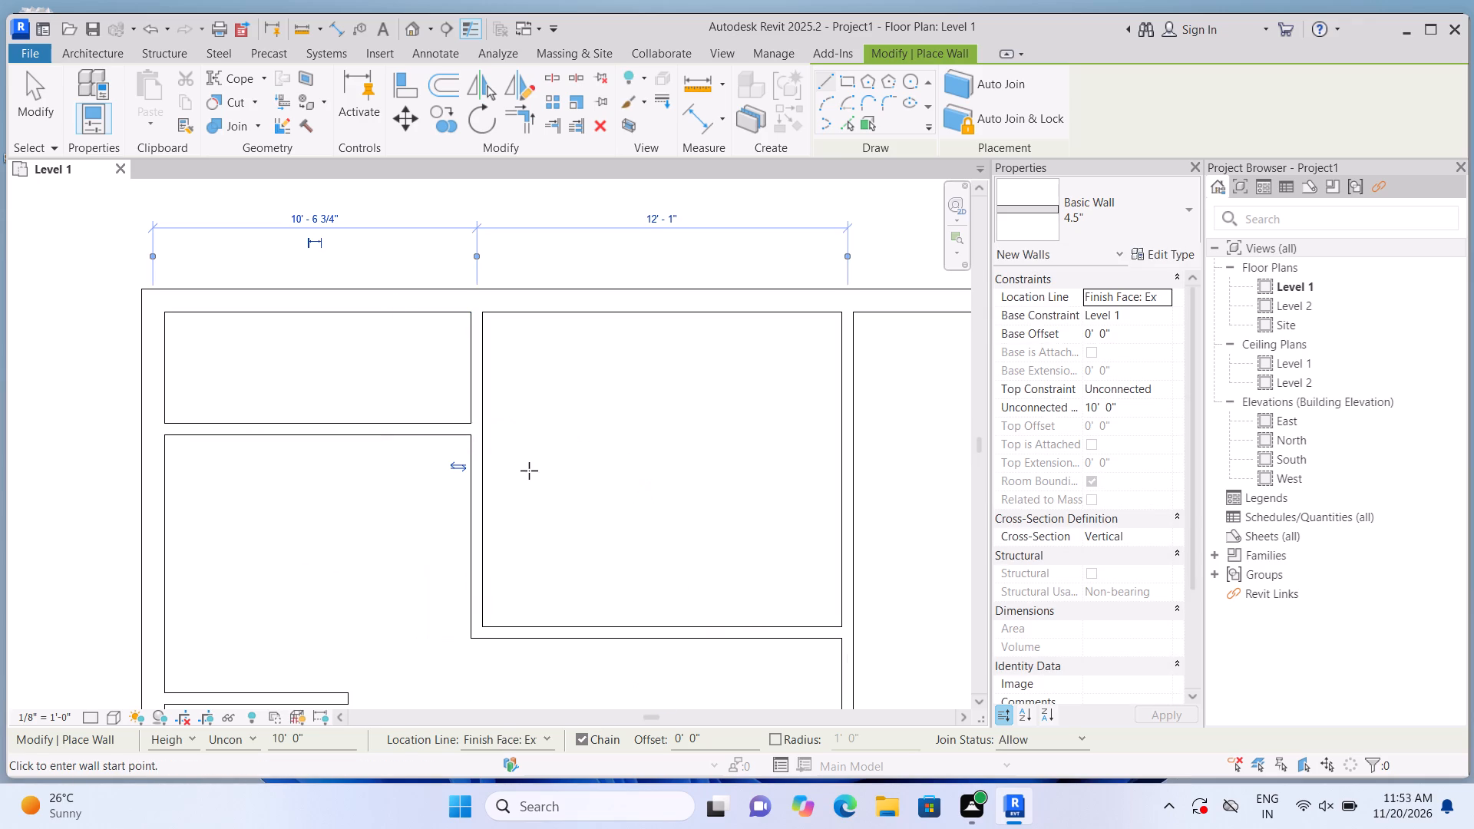
{"action": "key", "text": "Escape"}
Examine the partition layout across the whole floor plan, from the top rooms down to the lower rooms.
{"action": "scroll", "coordinate": [556, 488], "scroll_direction": "down", "scroll_amount": 6}
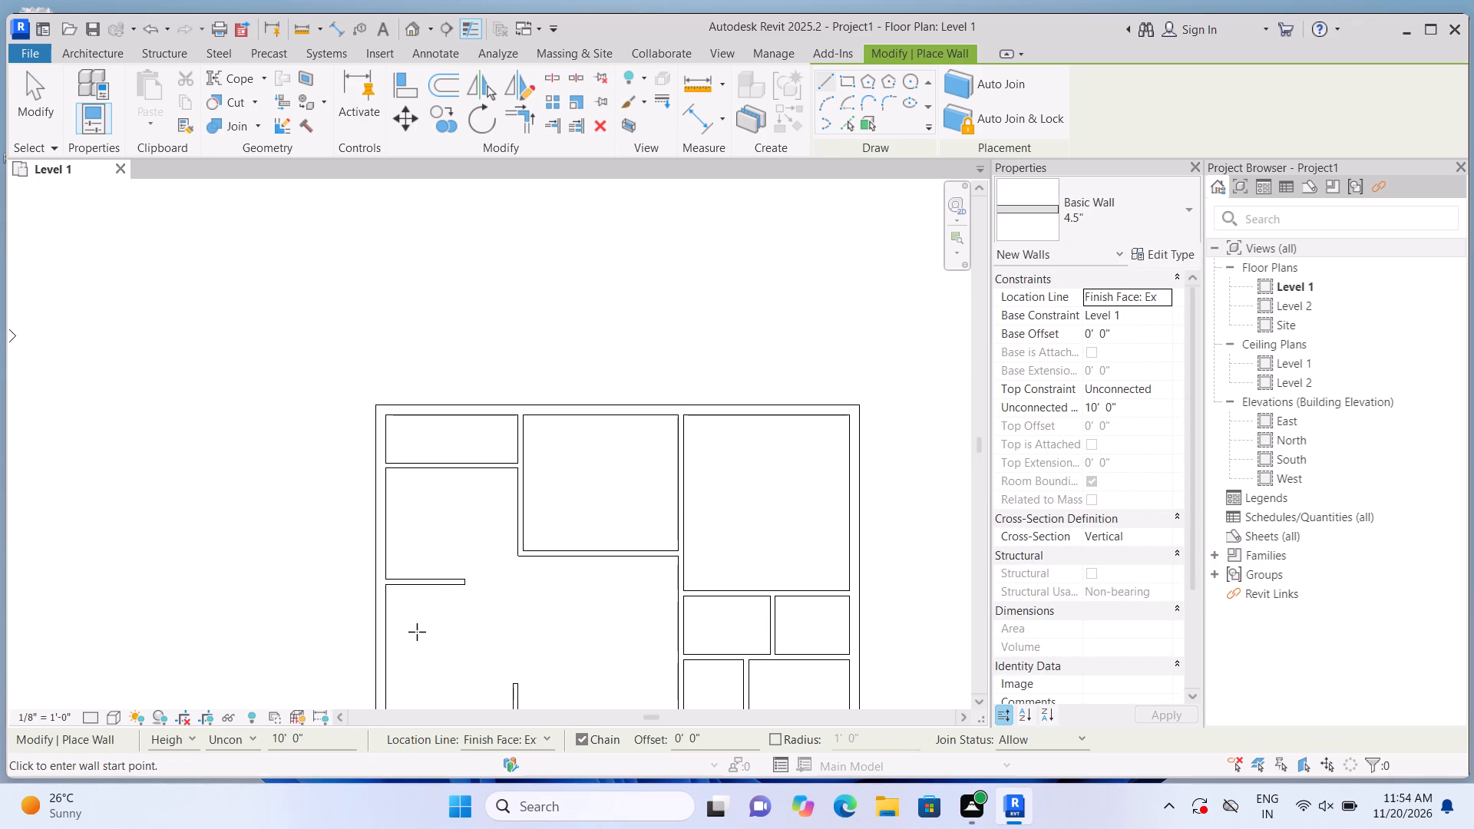
{"action": "scroll", "coordinate": [435, 609], "scroll_direction": "down", "scroll_amount": 2}
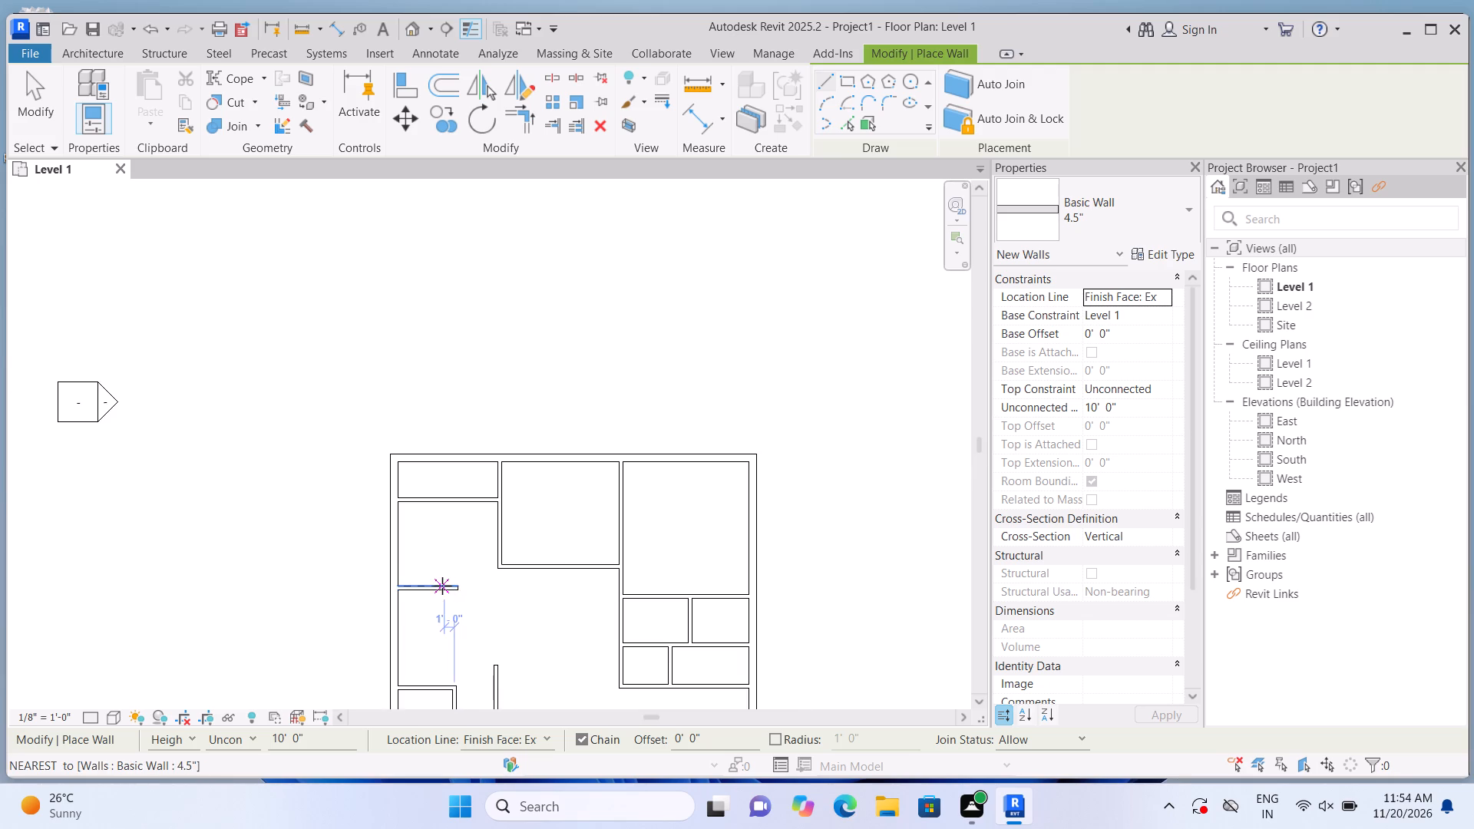
{"action": "scroll", "coordinate": [442, 586], "scroll_direction": "down", "scroll_amount": 9}
{"action": "scroll", "coordinate": [431, 666], "scroll_direction": "up", "scroll_amount": 6}
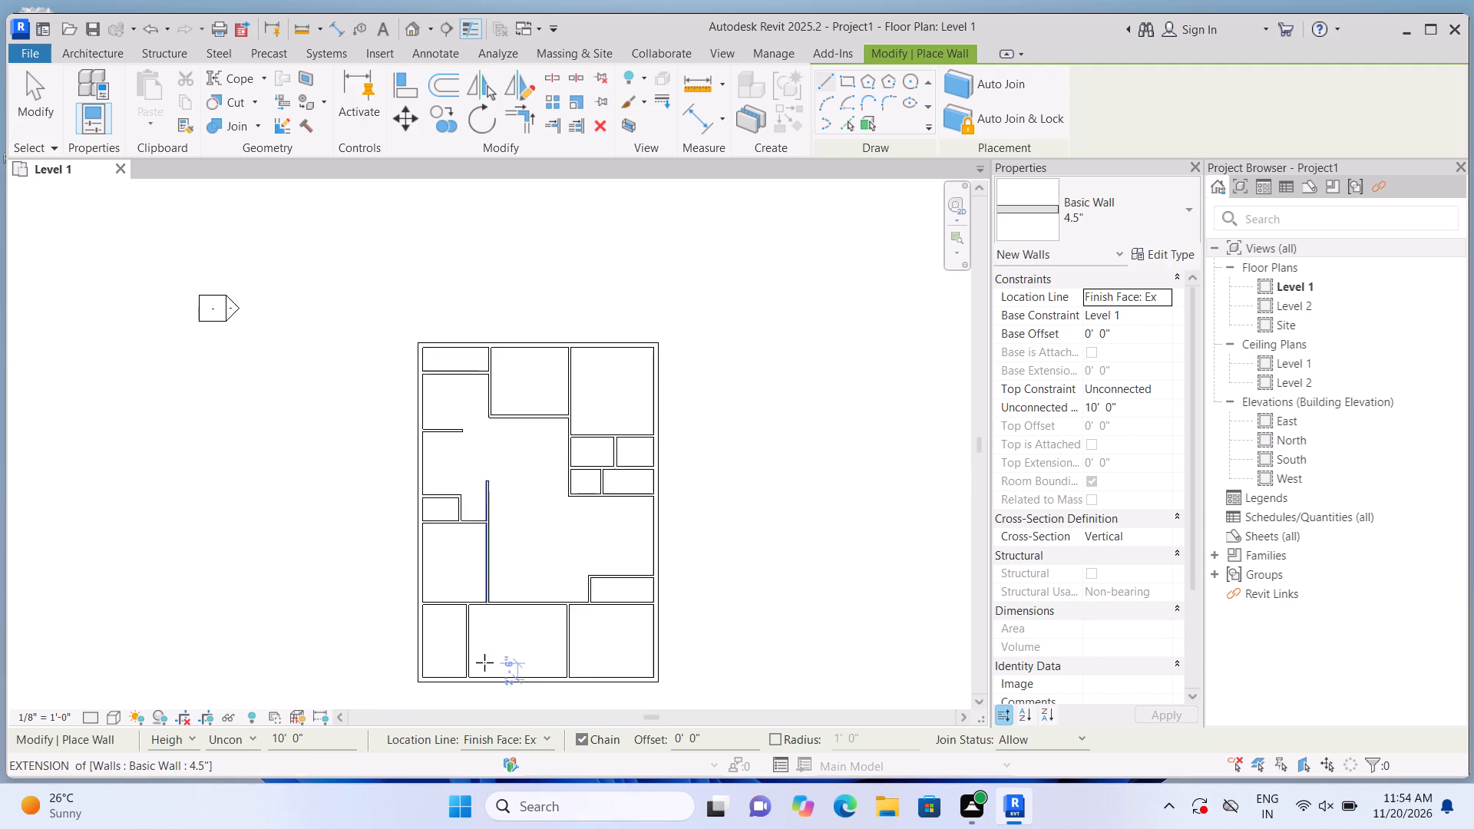
{"action": "scroll", "coordinate": [484, 662], "scroll_direction": "up", "scroll_amount": 3}
{"action": "key", "text": "Escape"}
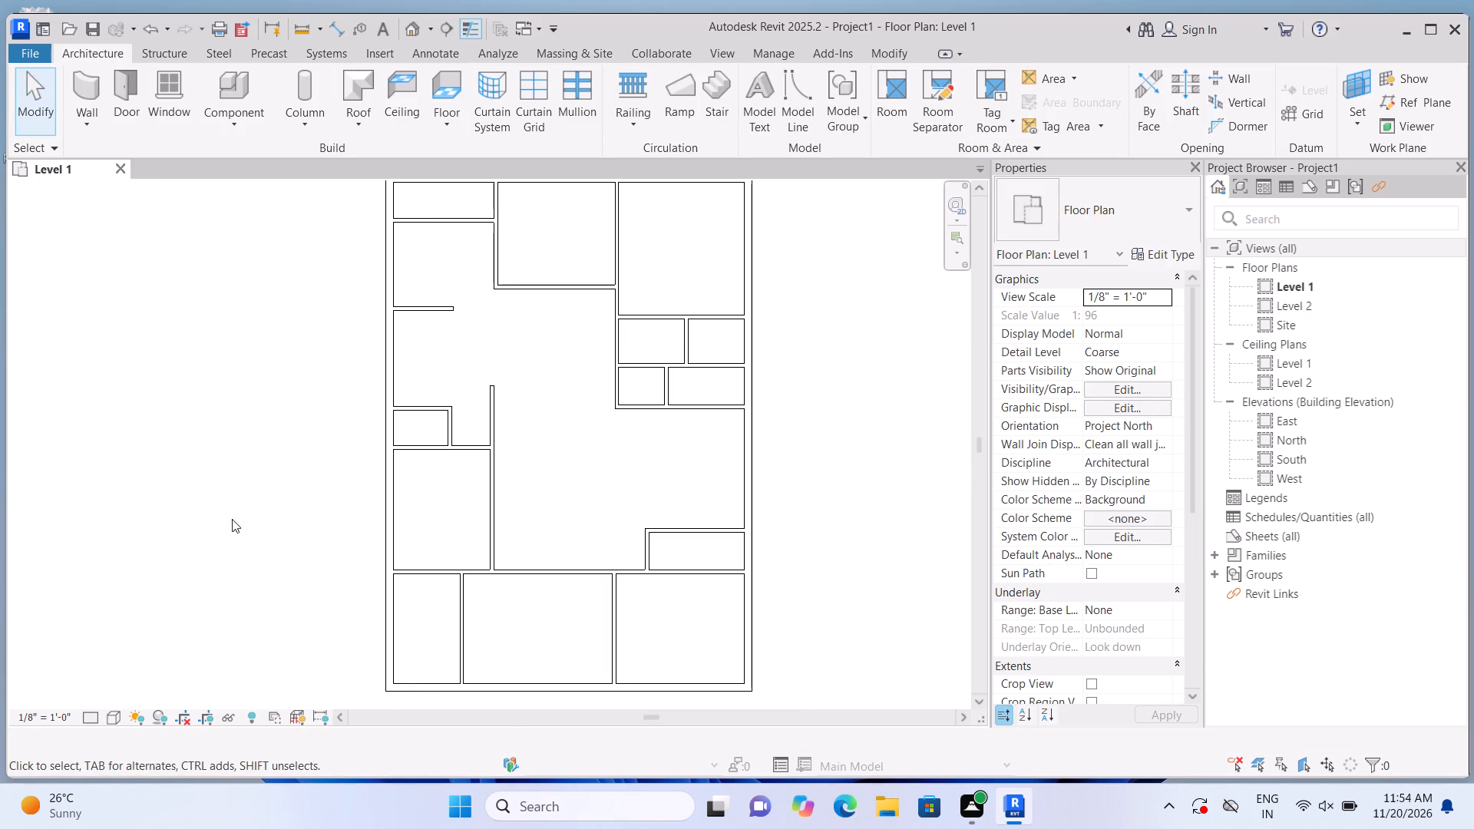
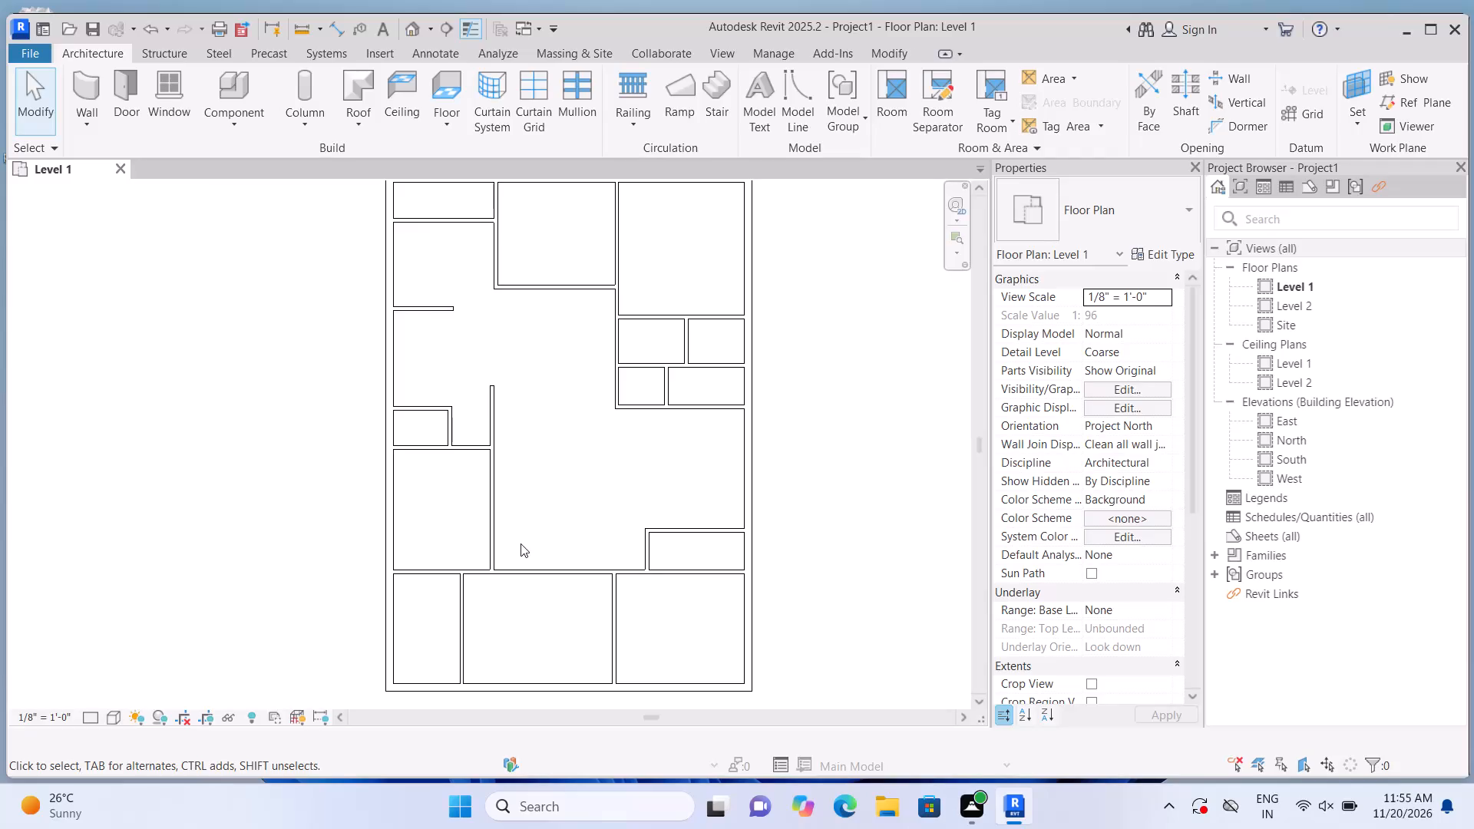
Place a Single-Flush 36" x 84" door in the bottom outer wall, swinging into the middle room, 2' from that room's right partition.
{"action": "left_click", "coordinate": [81, 96]}
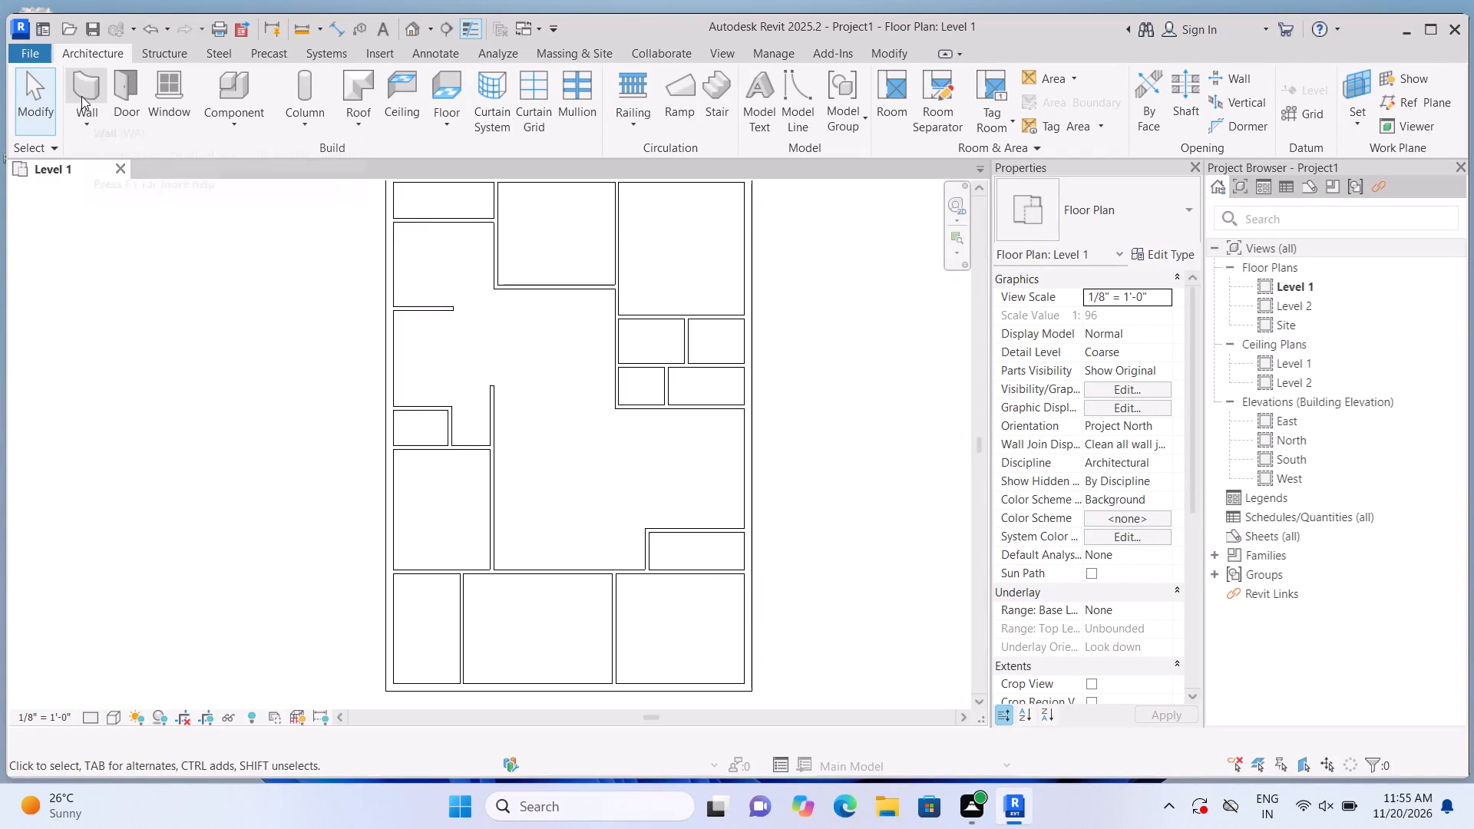
{"action": "left_click", "coordinate": [103, 48]}
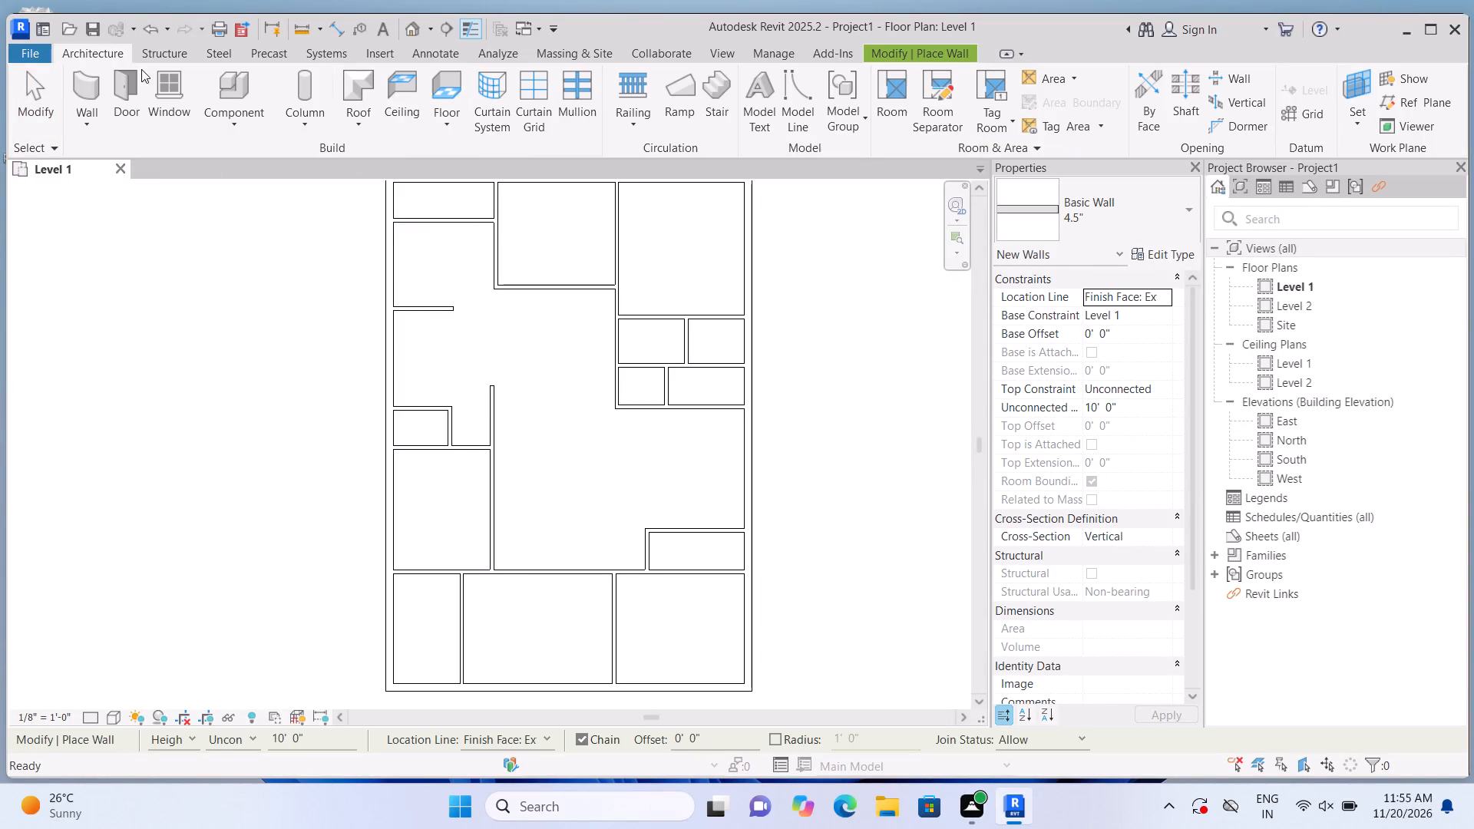
{"action": "left_click", "coordinate": [131, 87]}
{"action": "scroll", "coordinate": [414, 356], "scroll_direction": "down", "scroll_amount": 2}
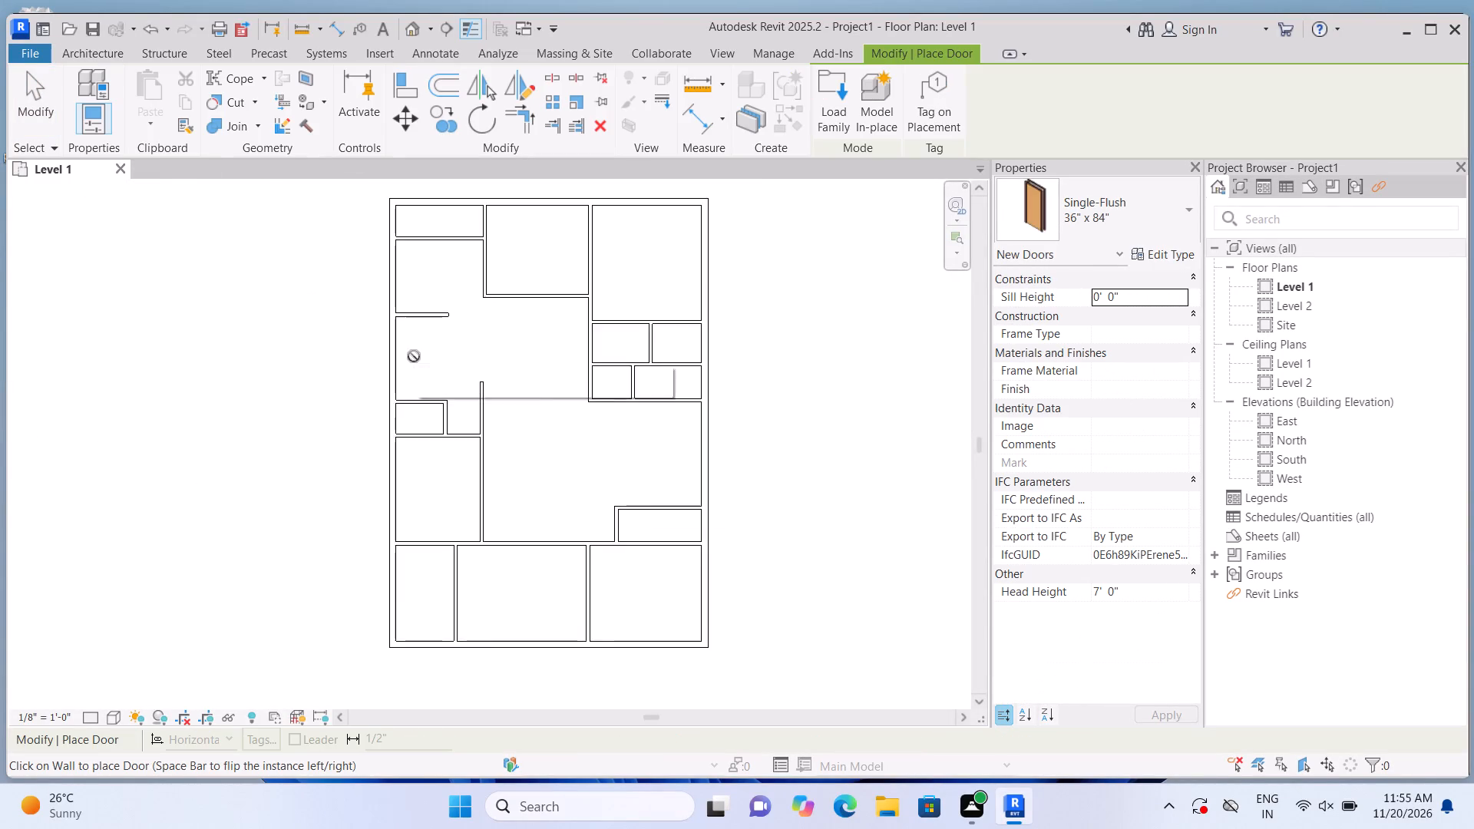
{"action": "scroll", "coordinate": [444, 715], "scroll_direction": "up", "scroll_amount": 2}
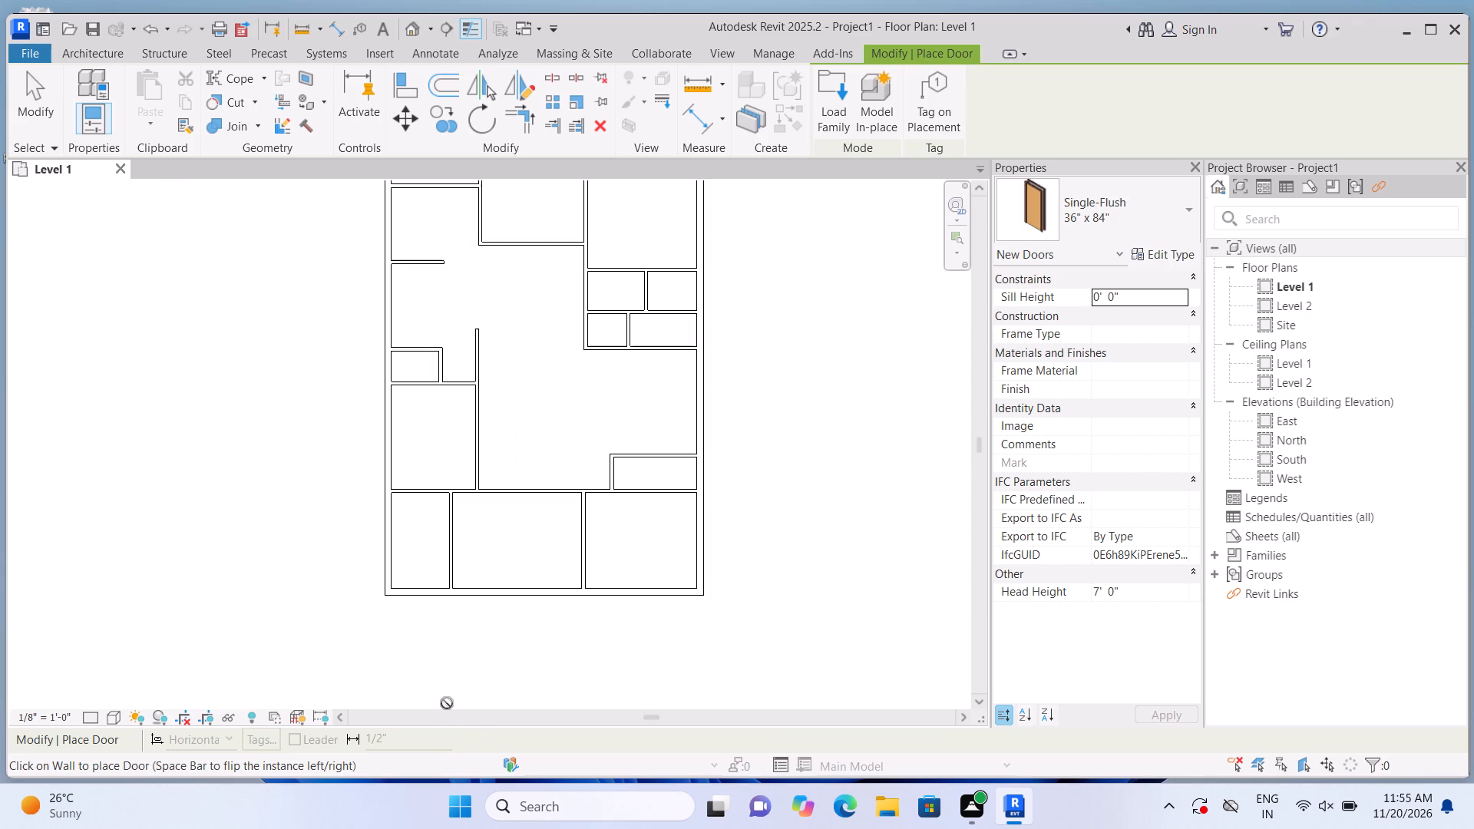
{"action": "scroll", "coordinate": [464, 690], "scroll_direction": "up", "scroll_amount": 2}
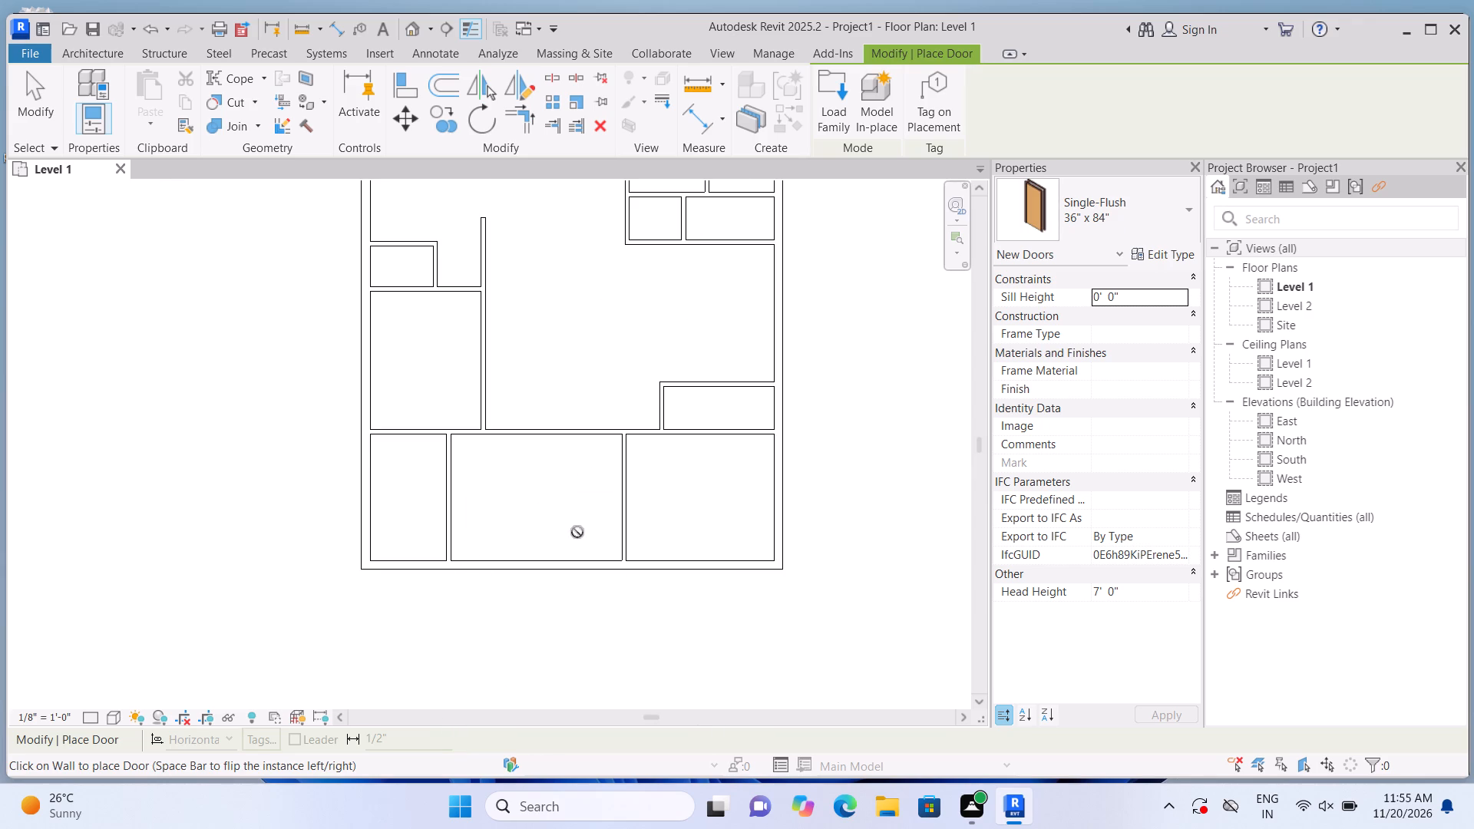
{"action": "scroll", "coordinate": [600, 568], "scroll_direction": "up", "scroll_amount": 2}
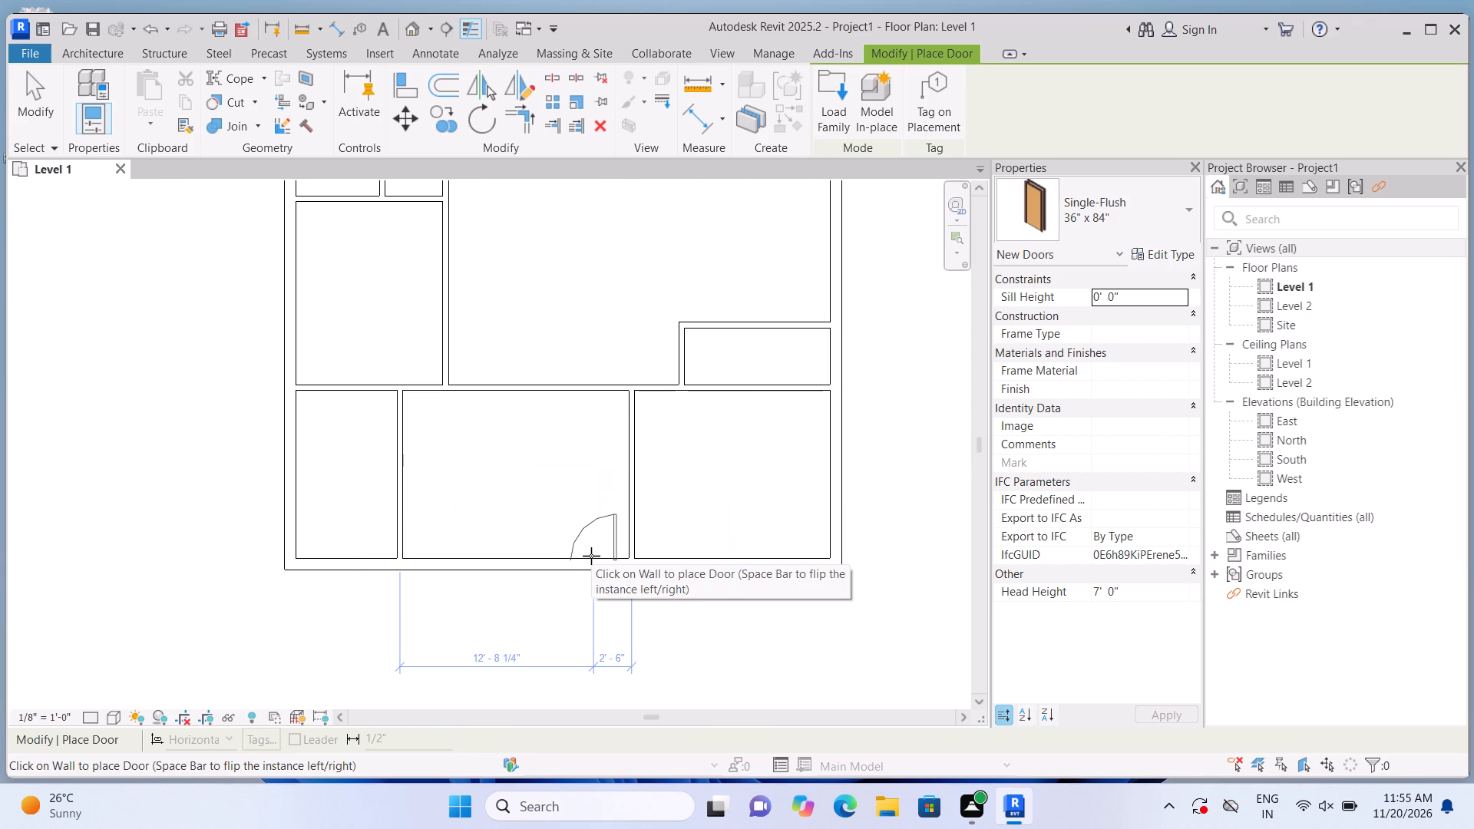
{"action": "scroll", "coordinate": [593, 555], "scroll_direction": "up", "scroll_amount": 2}
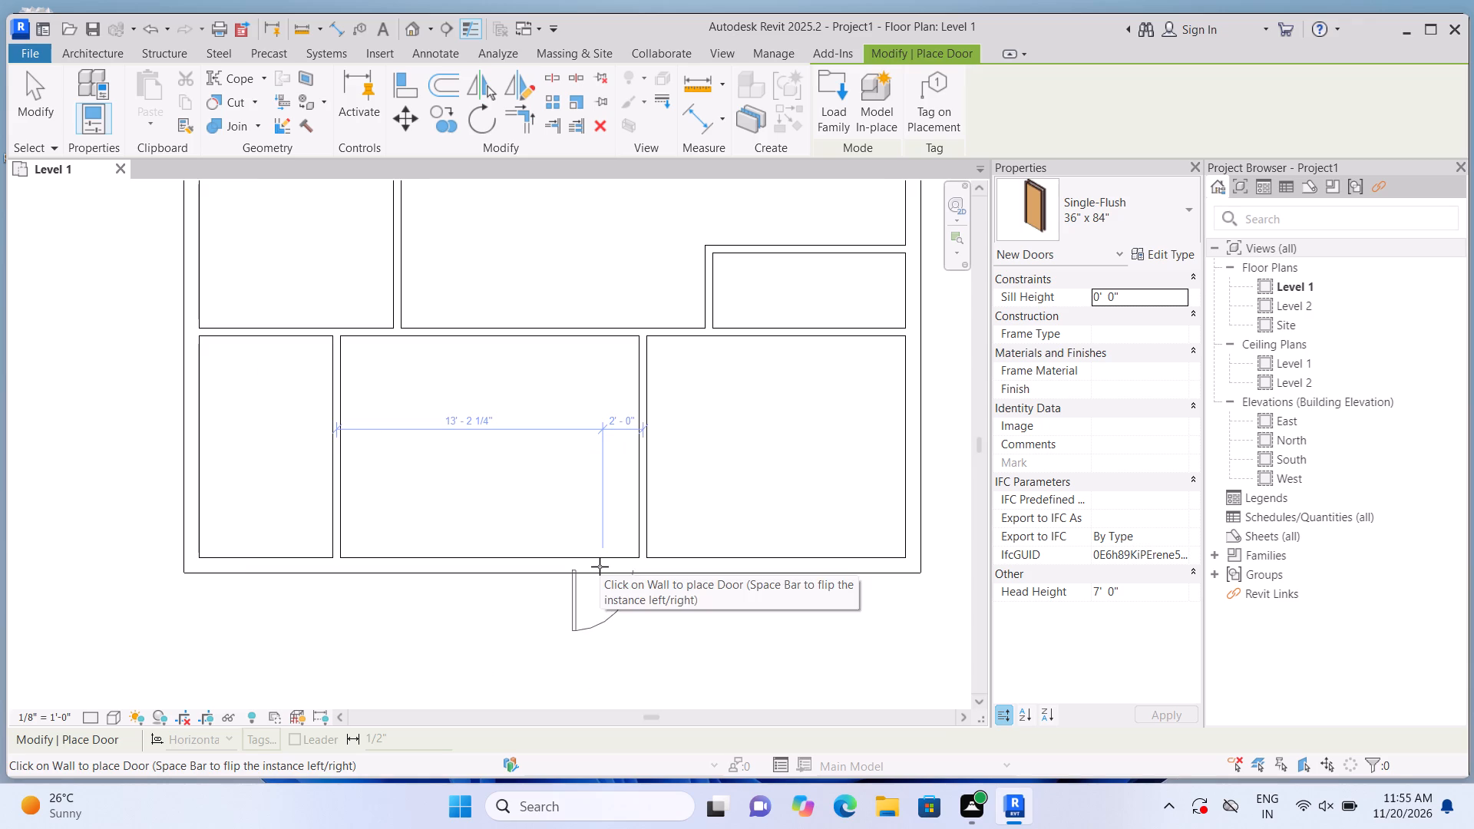
{"action": "left_click", "coordinate": [604, 557]}
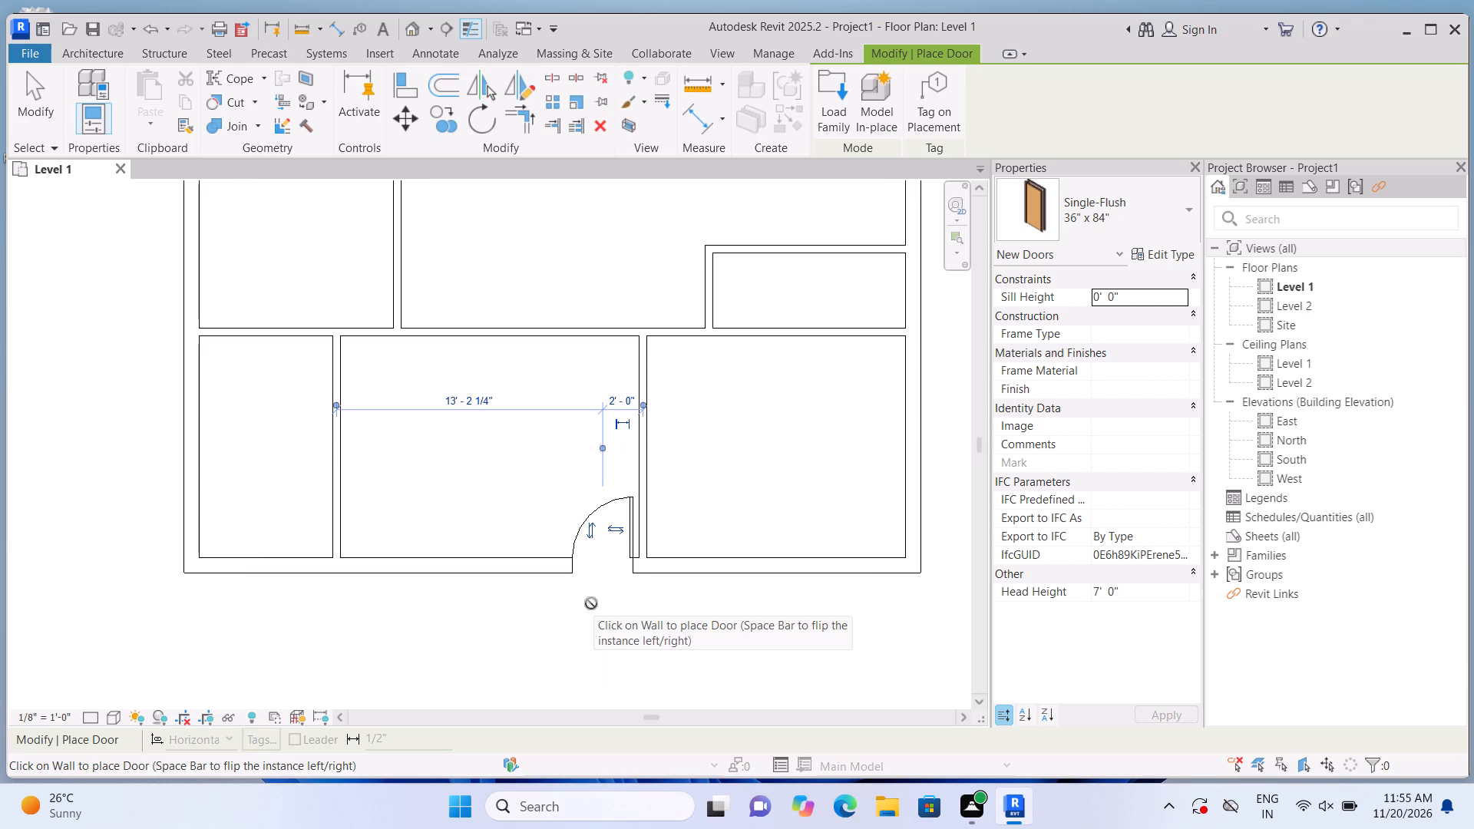
{"action": "key", "text": "Escape"}
{"action": "key", "text": "Escape"}
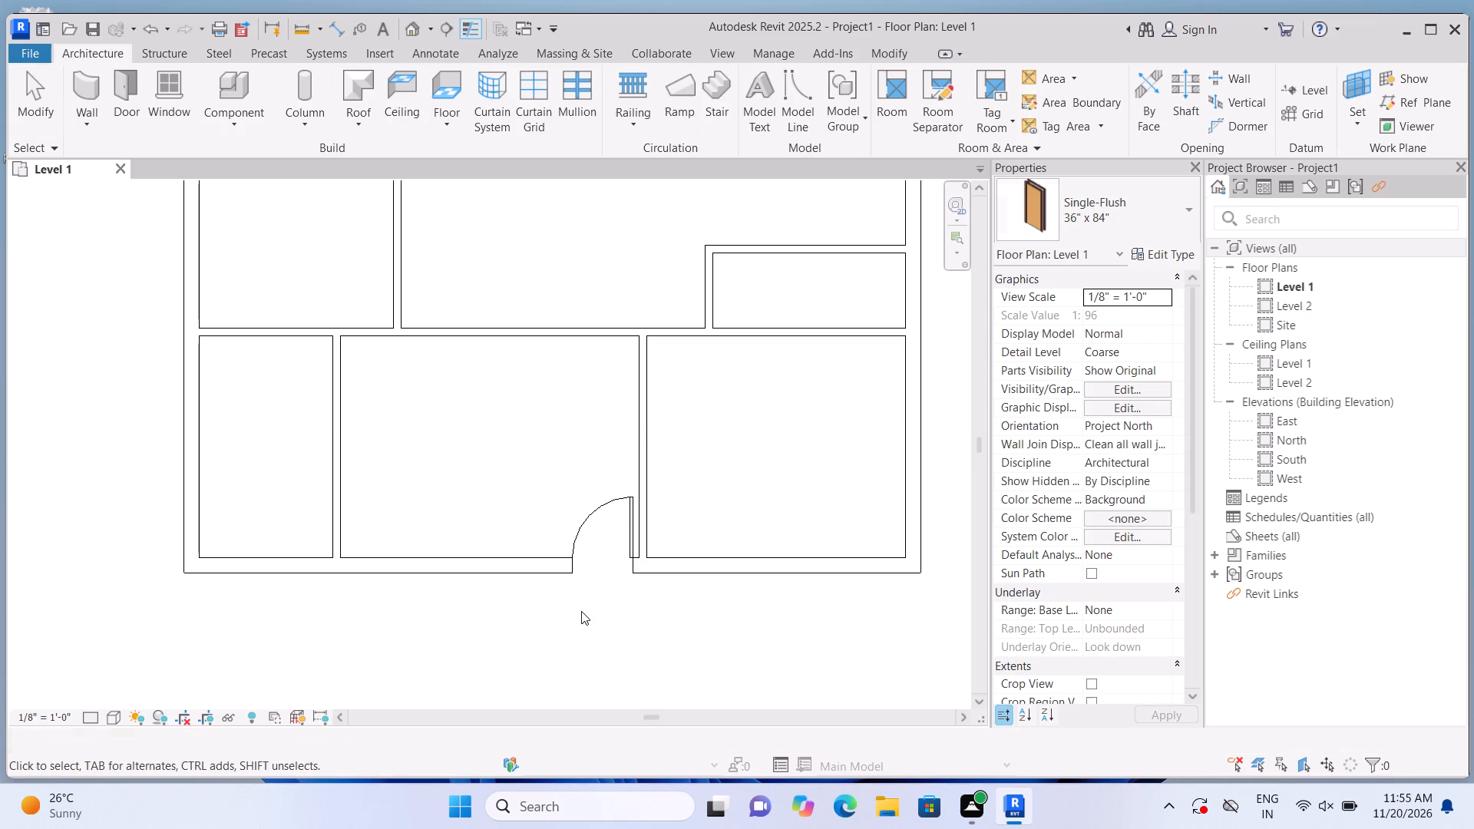
Embed a 5'6" long Curtain Wall 1 in the bottom middle room's outer wall, ending 5' from the right partition, and cut the 9" wall around it.
{"action": "left_click", "coordinate": [91, 95]}
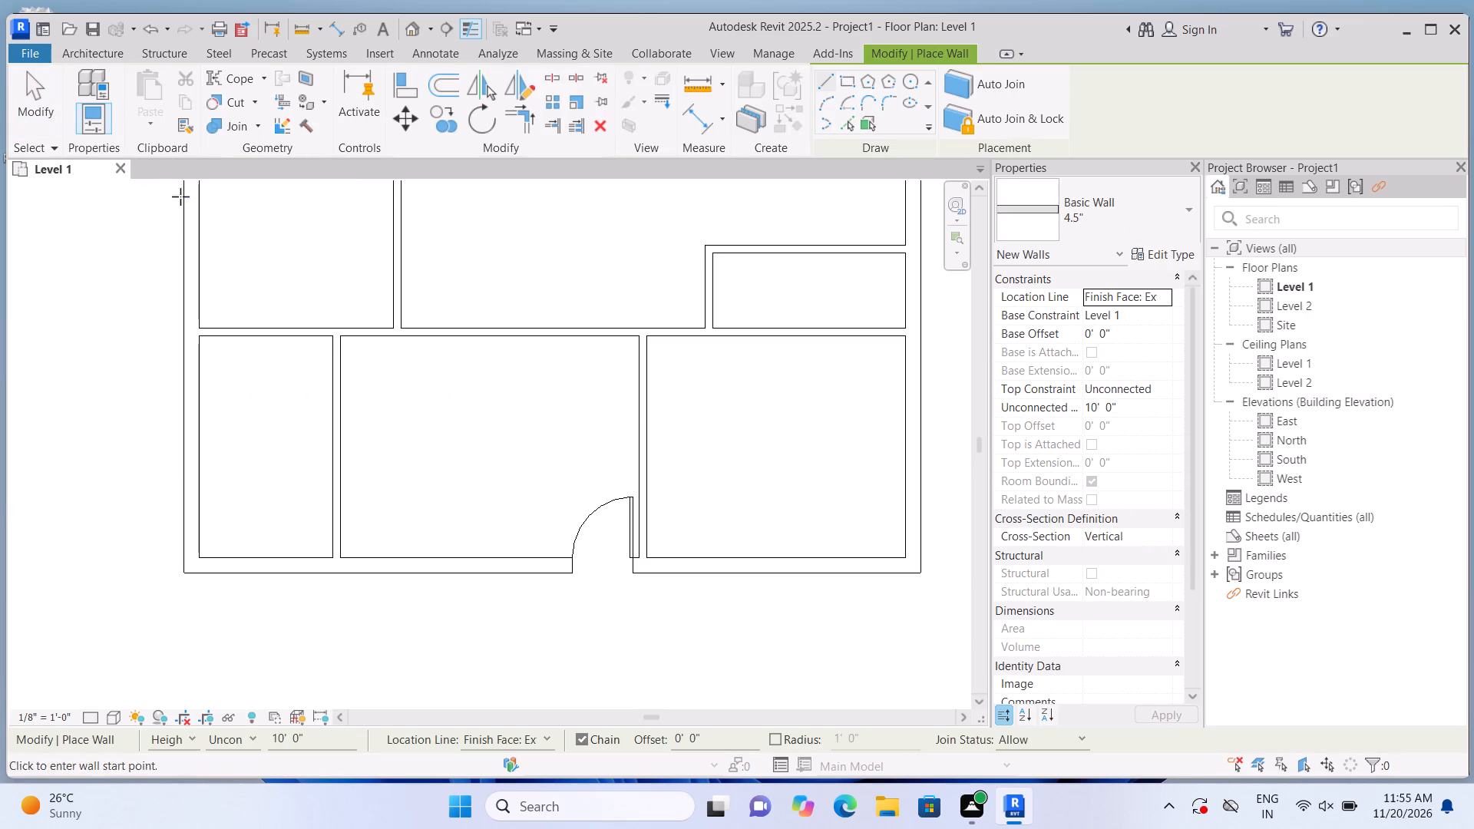
{"action": "left_click", "coordinate": [1184, 197]}
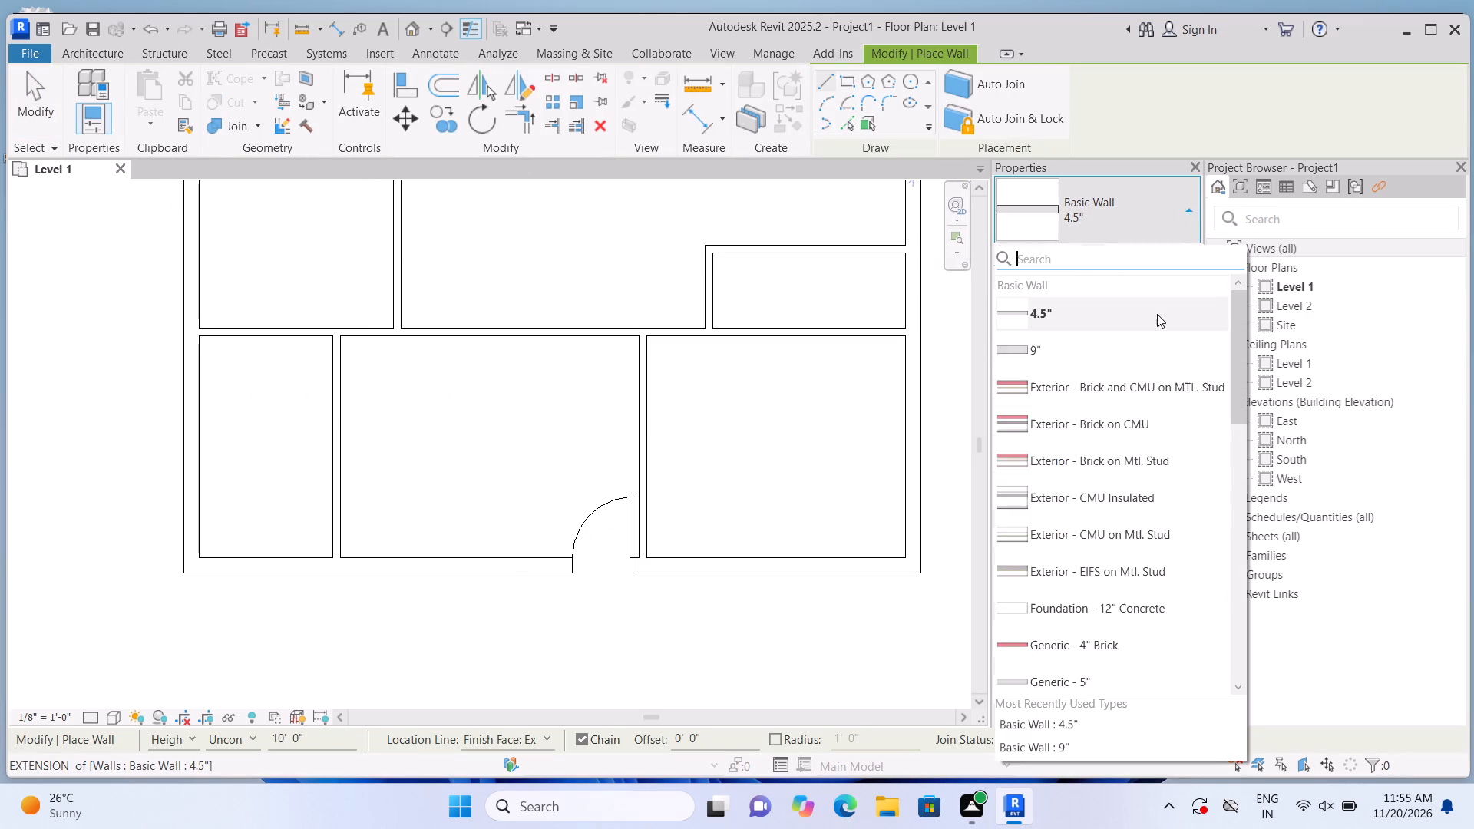
{"action": "scroll", "coordinate": [1157, 314], "scroll_direction": "down", "scroll_amount": 13}
{"action": "left_click", "coordinate": [1130, 517]}
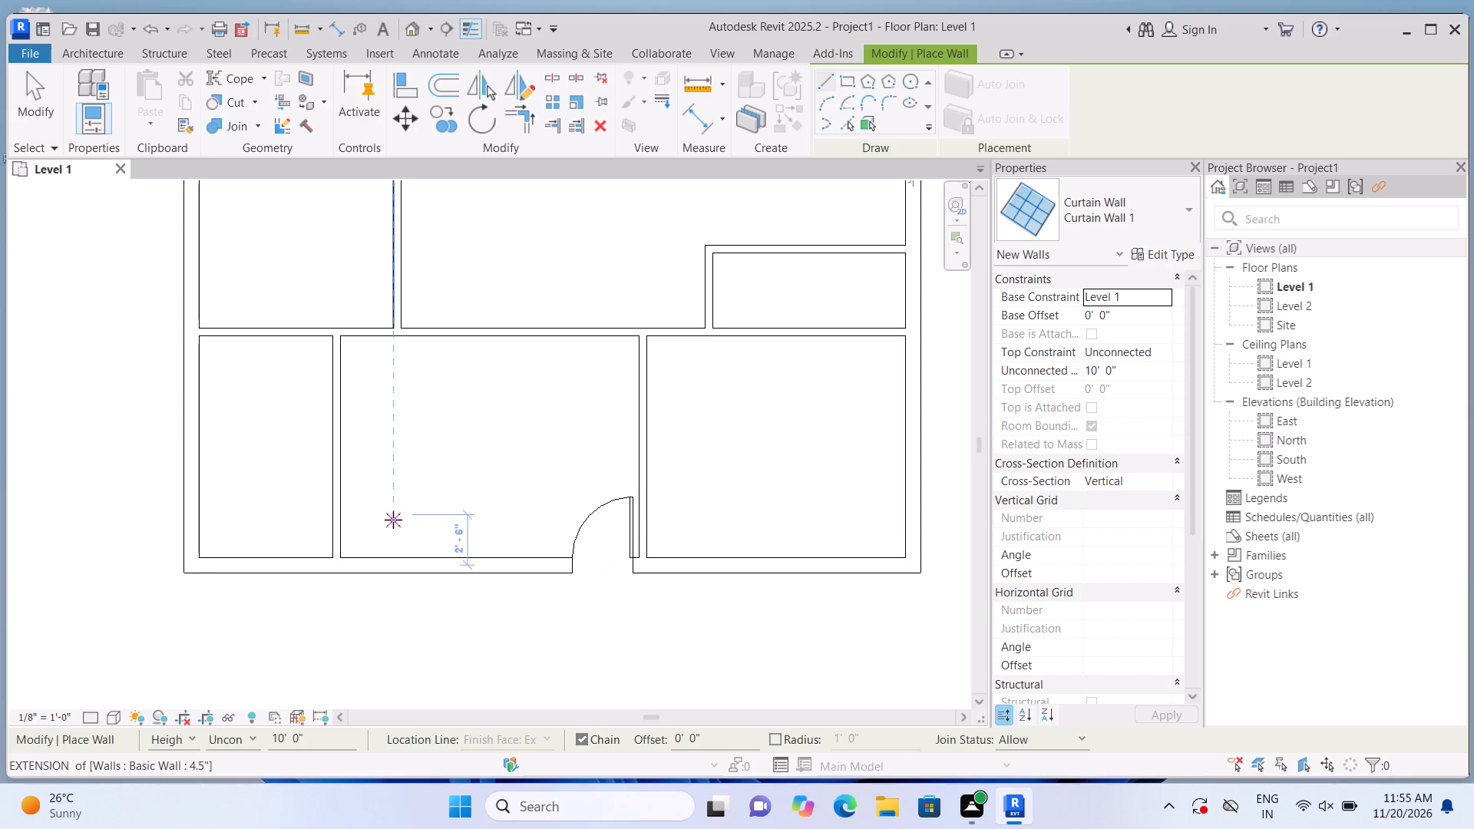
{"action": "left_click", "coordinate": [539, 562]}
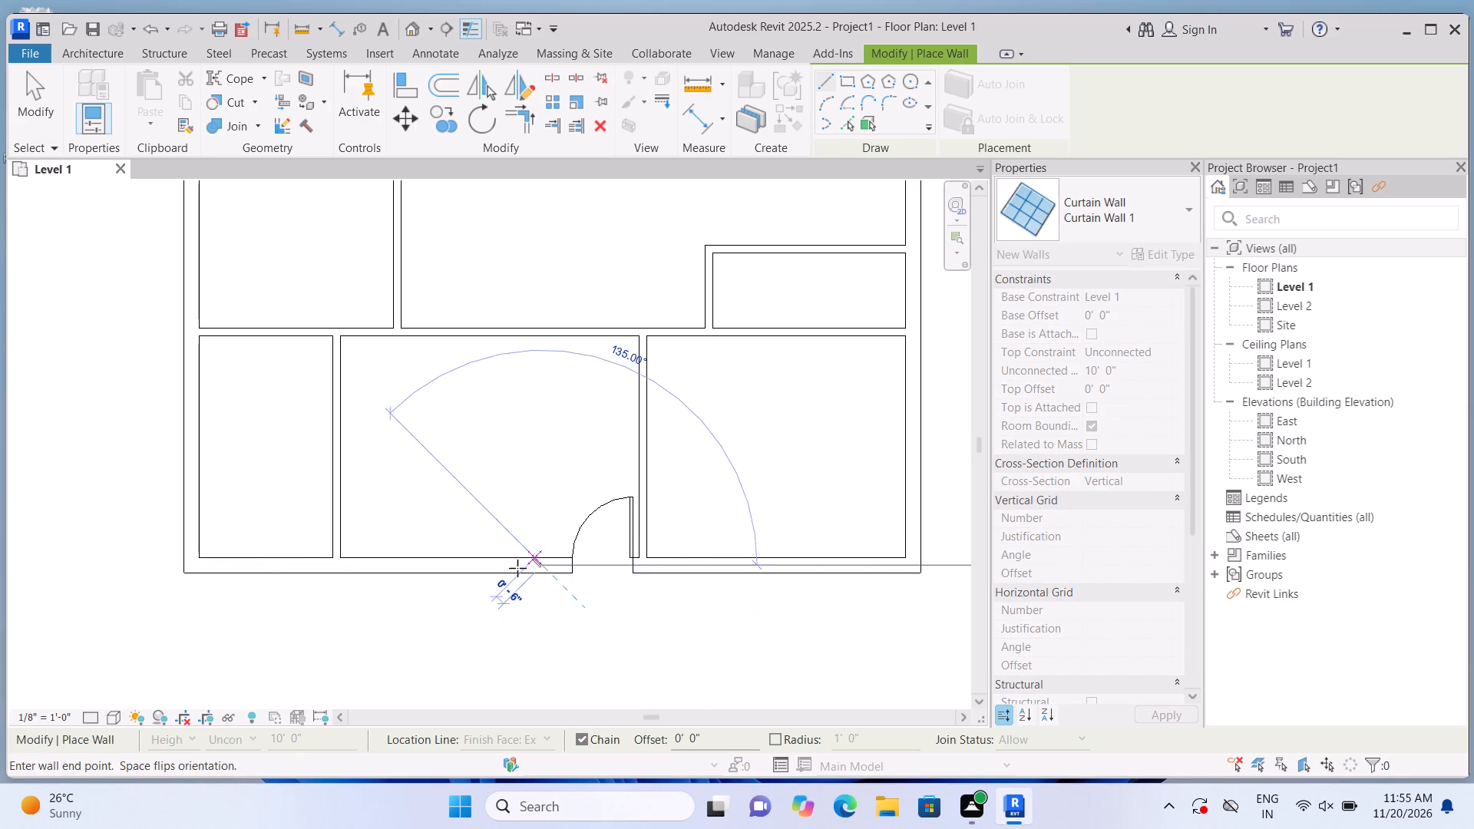
{"action": "left_click", "coordinate": [430, 570]}
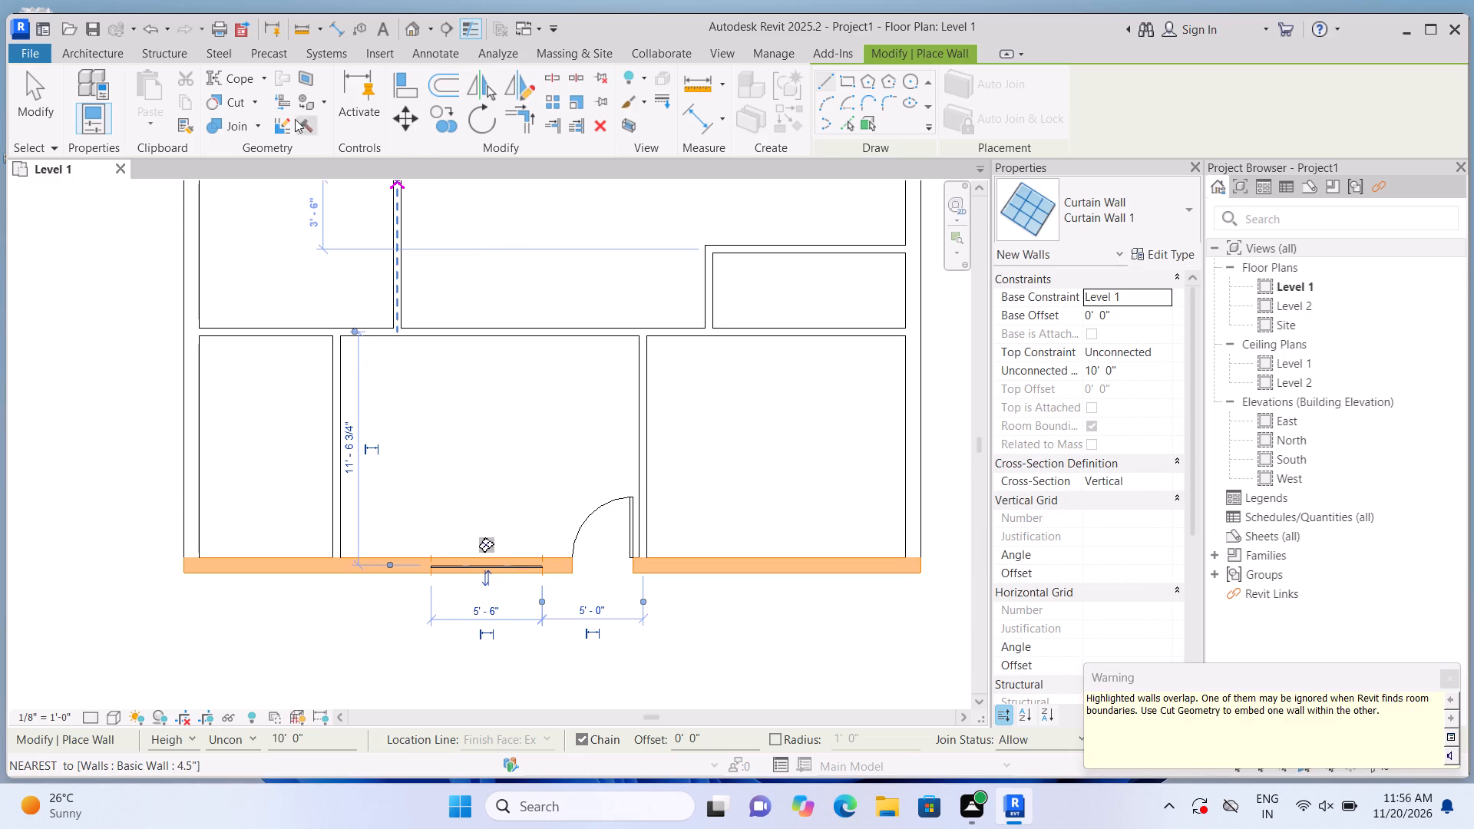
{"action": "left_click", "coordinate": [253, 106]}
{"action": "left_click", "coordinate": [246, 119]}
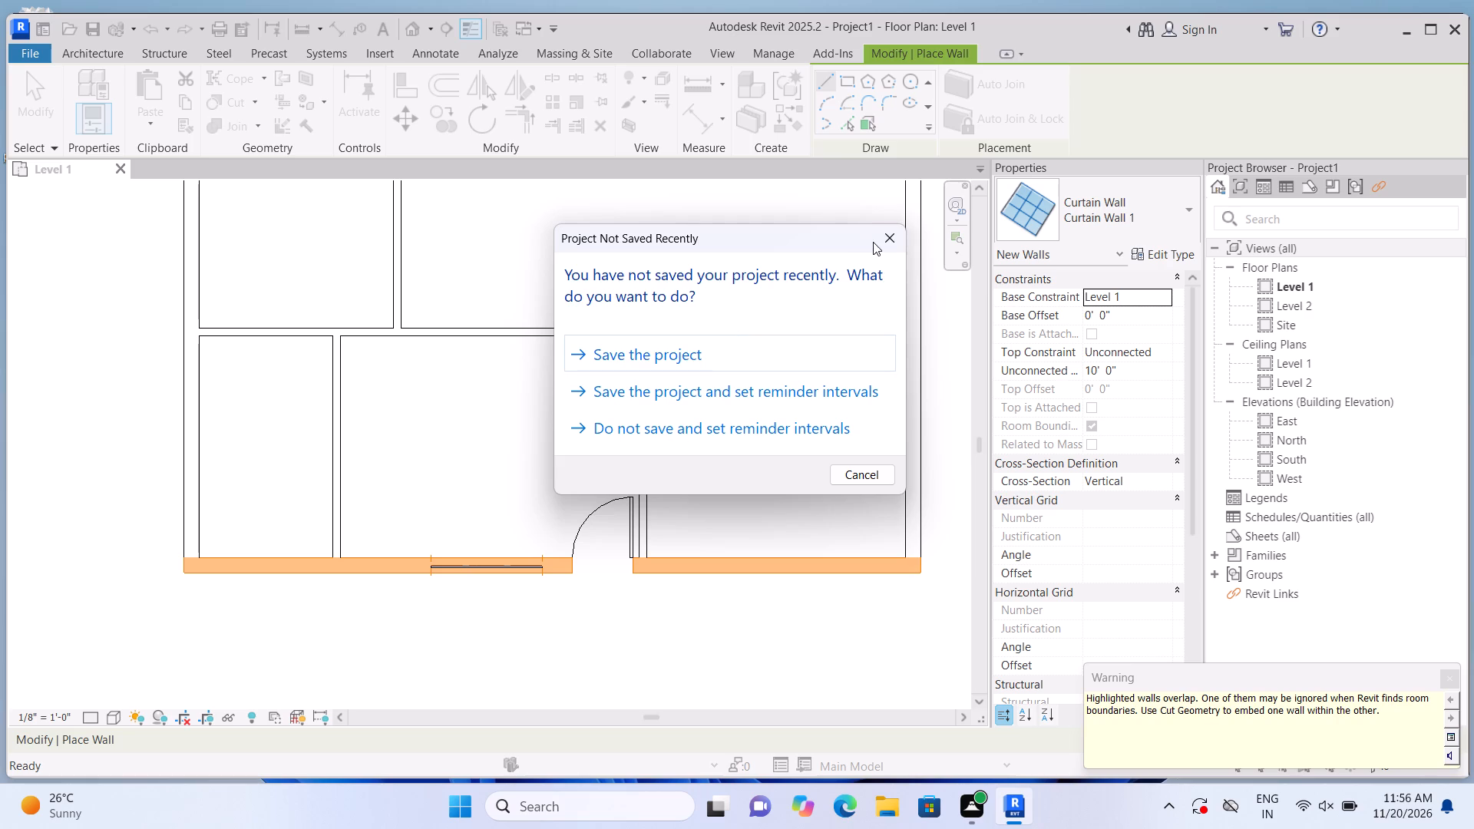
{"action": "left_click", "coordinate": [888, 241]}
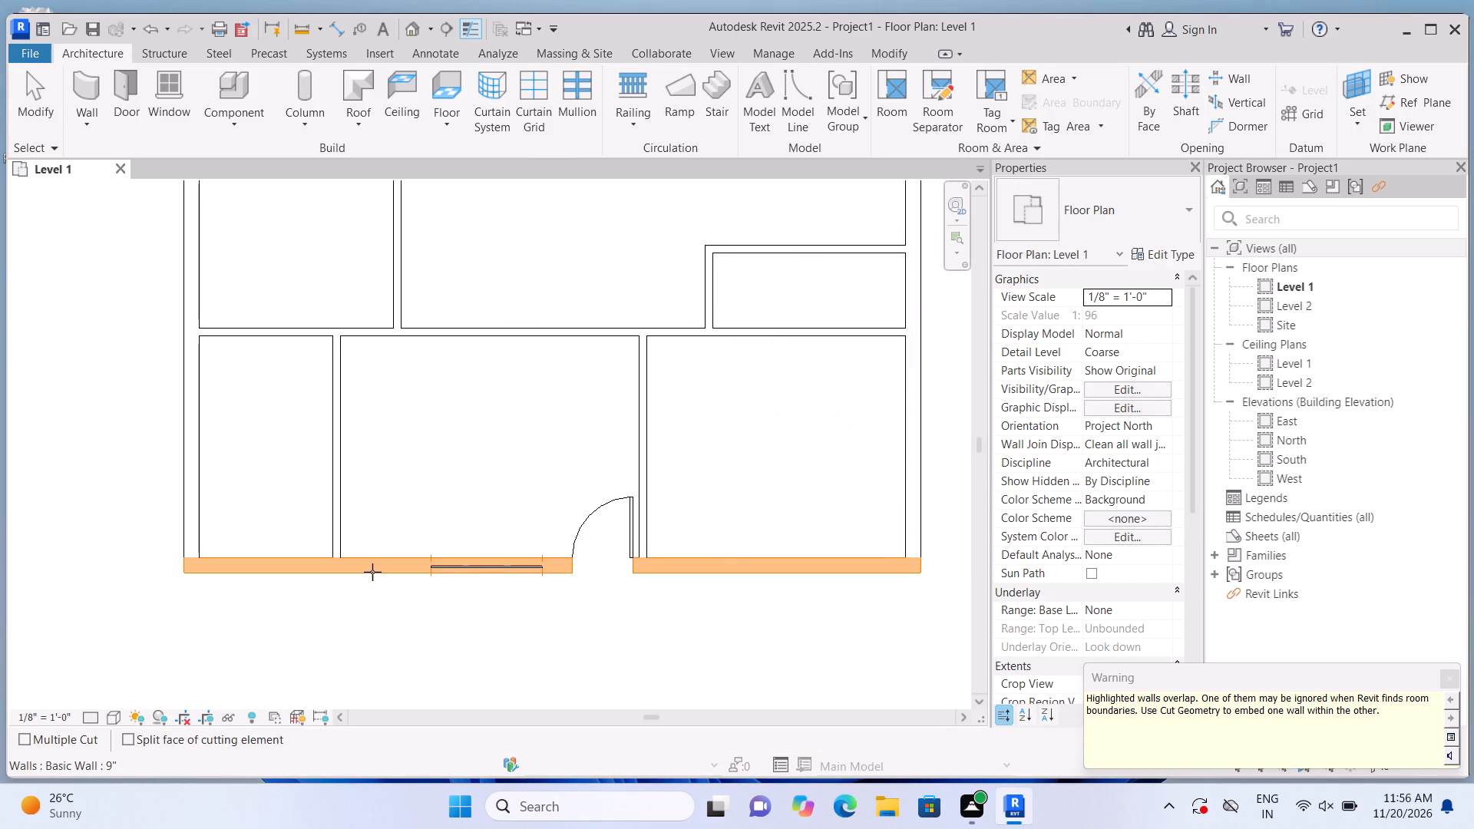
{"action": "left_click", "coordinate": [372, 572]}
{"action": "left_click_drag", "start_coordinate": [474, 568], "coordinate": [484, 560]}
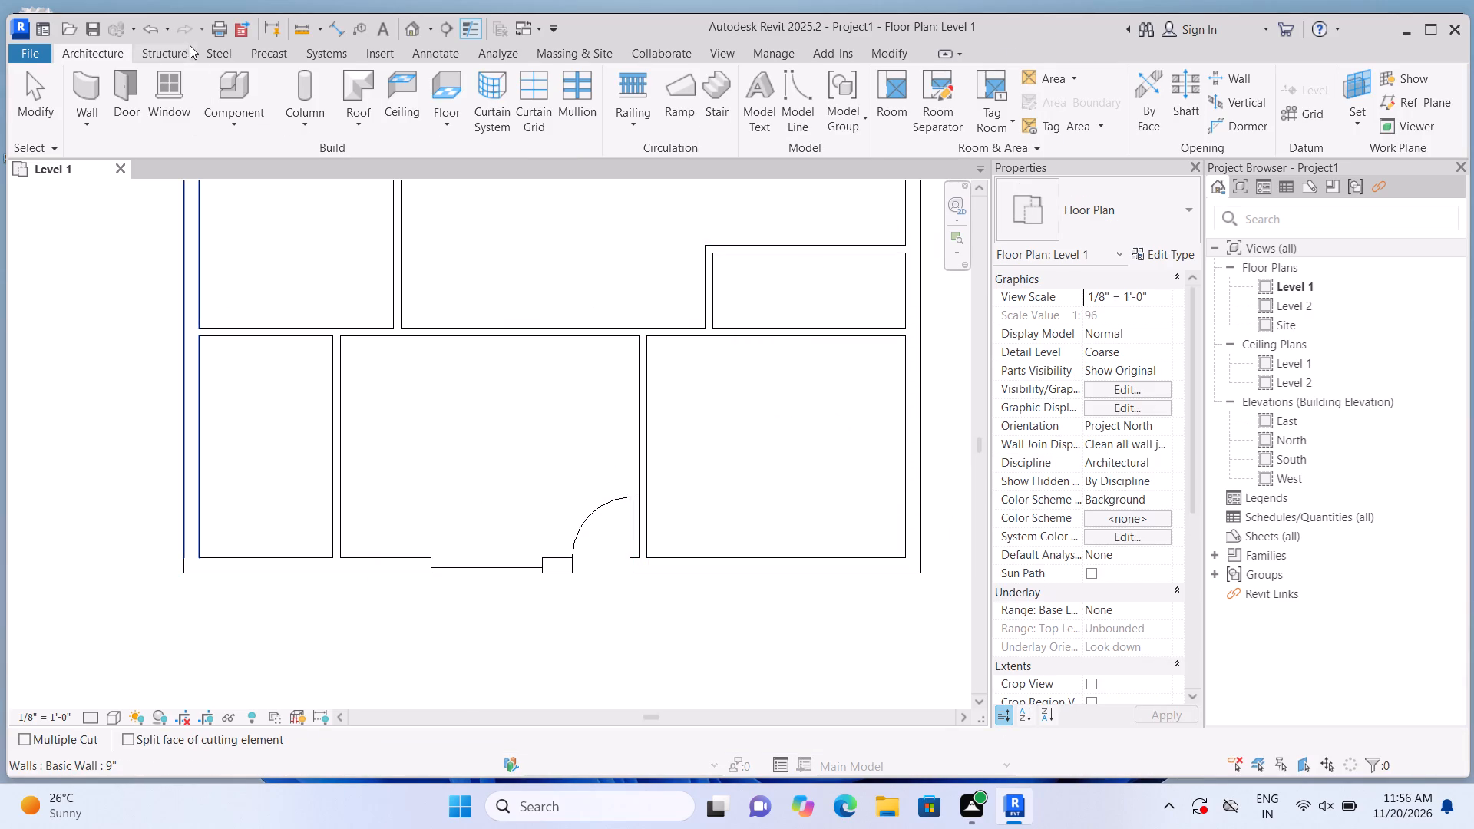
Embed a 5'6" Curtain Wall 1 in the bottom-left room's lower outer wall, starting 1'6" from the left outer wall, and cut the 9" wall.
{"action": "left_click", "coordinate": [87, 87]}
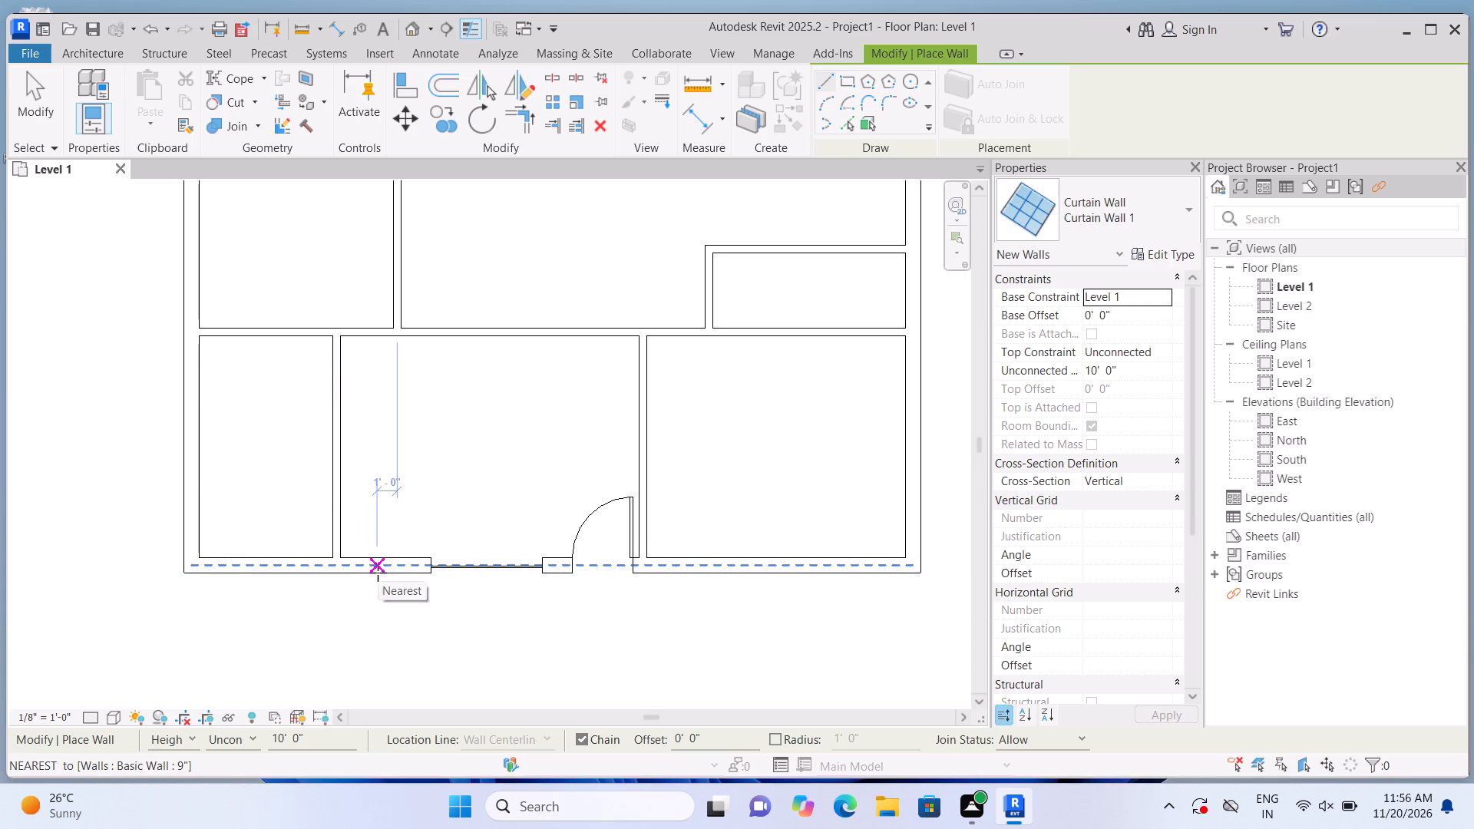
{"action": "left_click", "coordinate": [225, 564]}
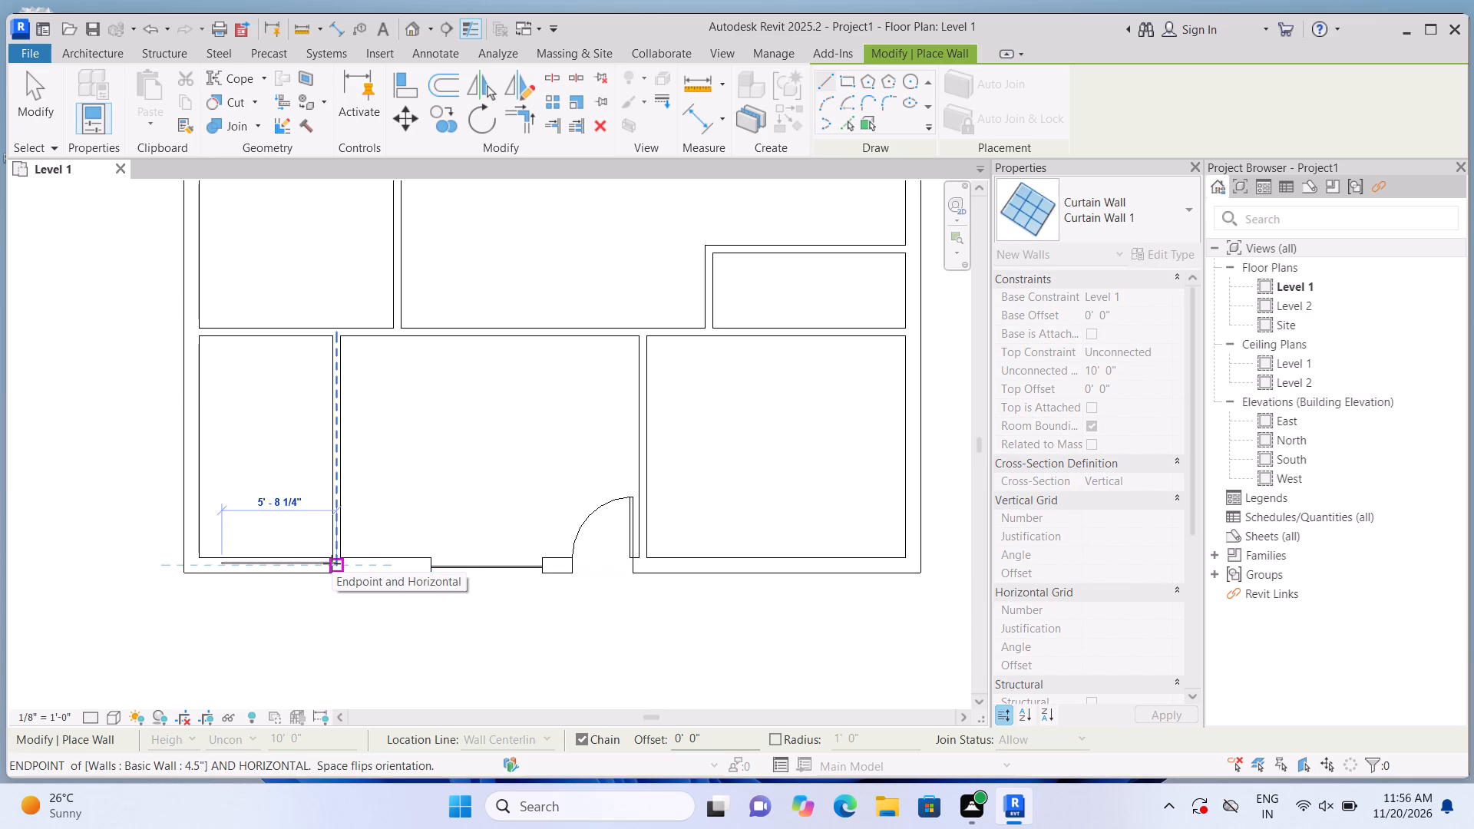
{"action": "left_click", "coordinate": [332, 564]}
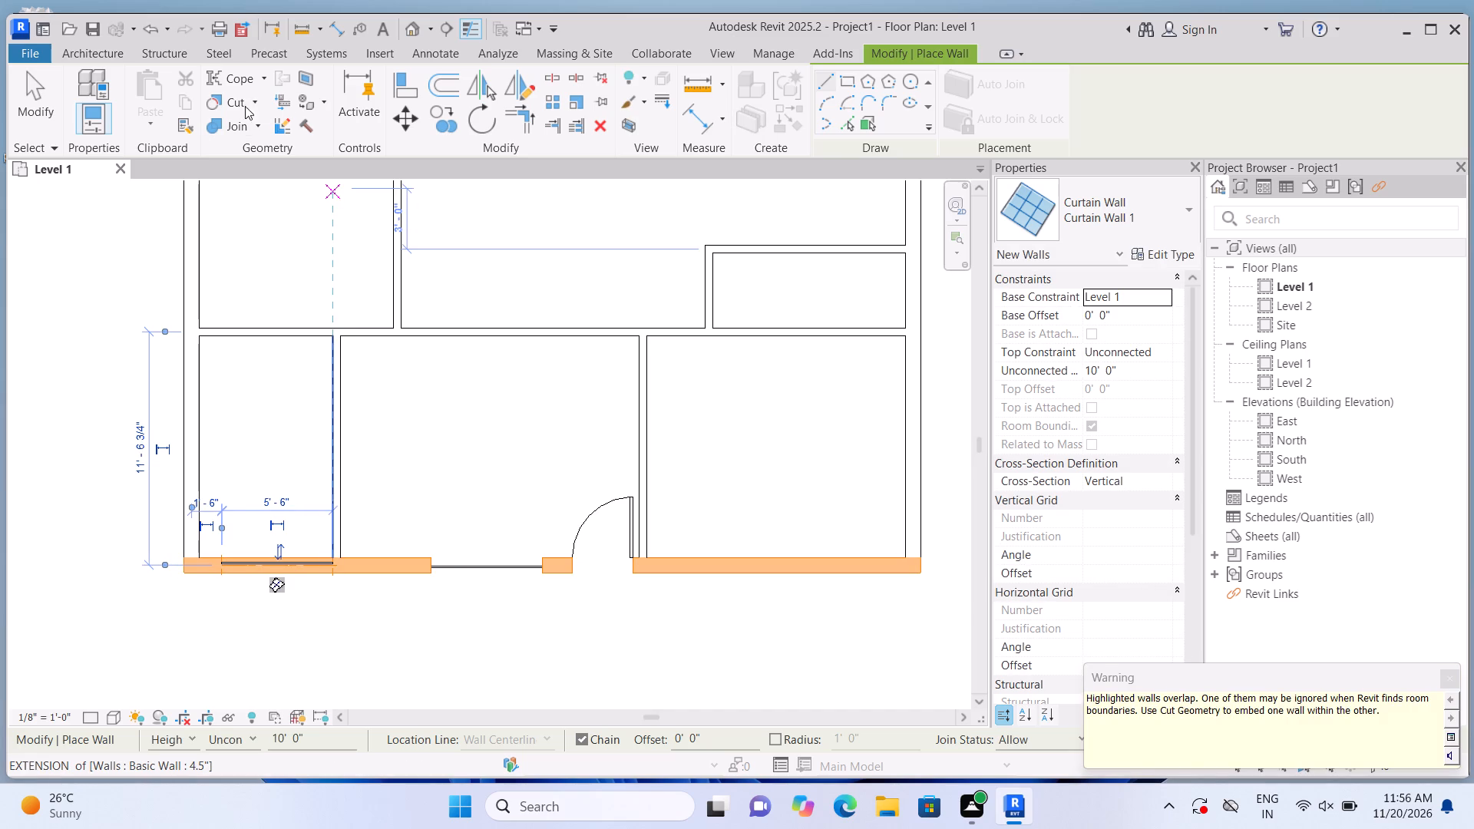
{"action": "left_click", "coordinate": [250, 98]}
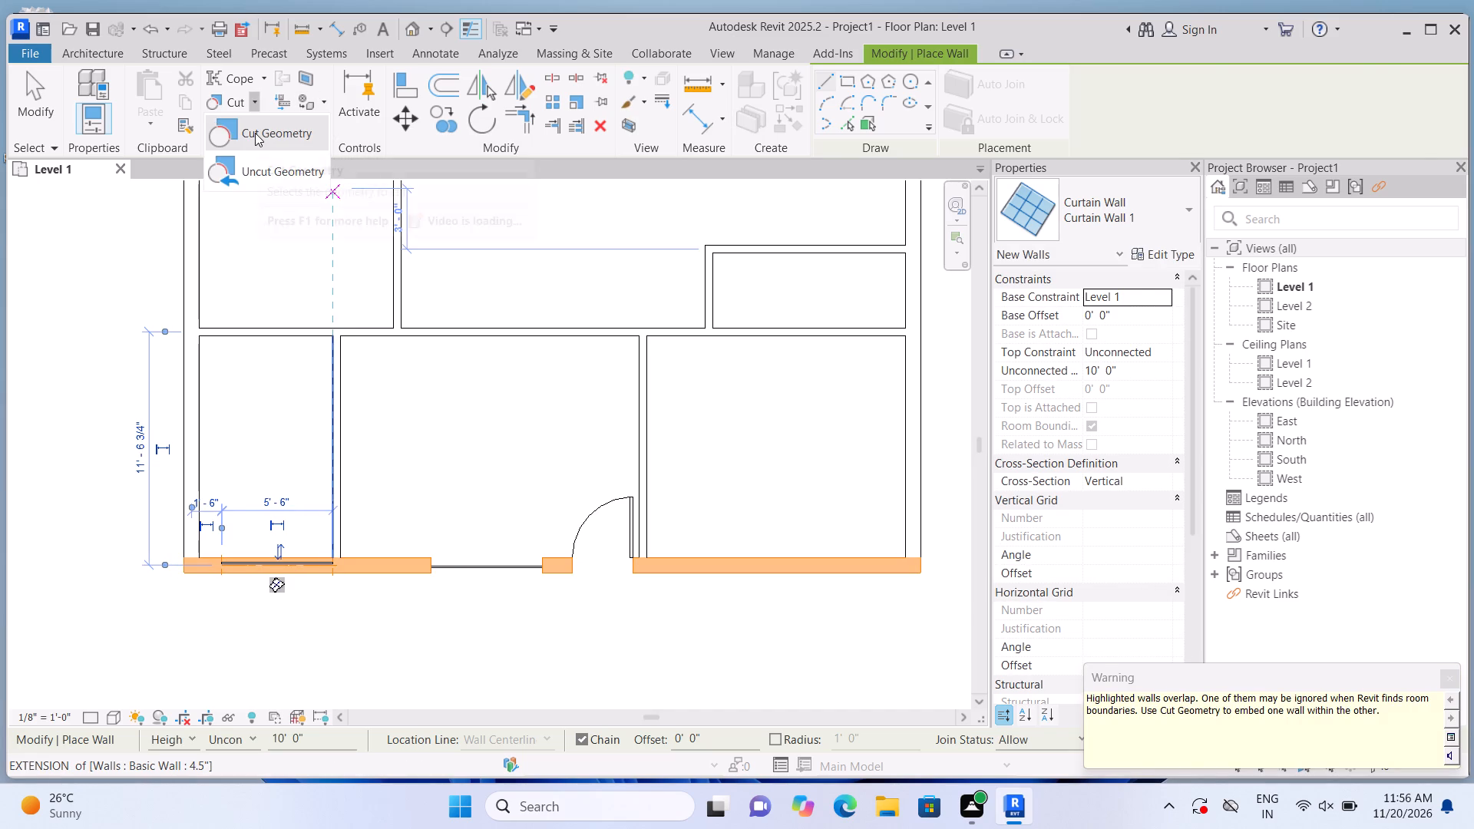
{"action": "left_click", "coordinate": [255, 133]}
{"action": "left_click", "coordinate": [203, 577]}
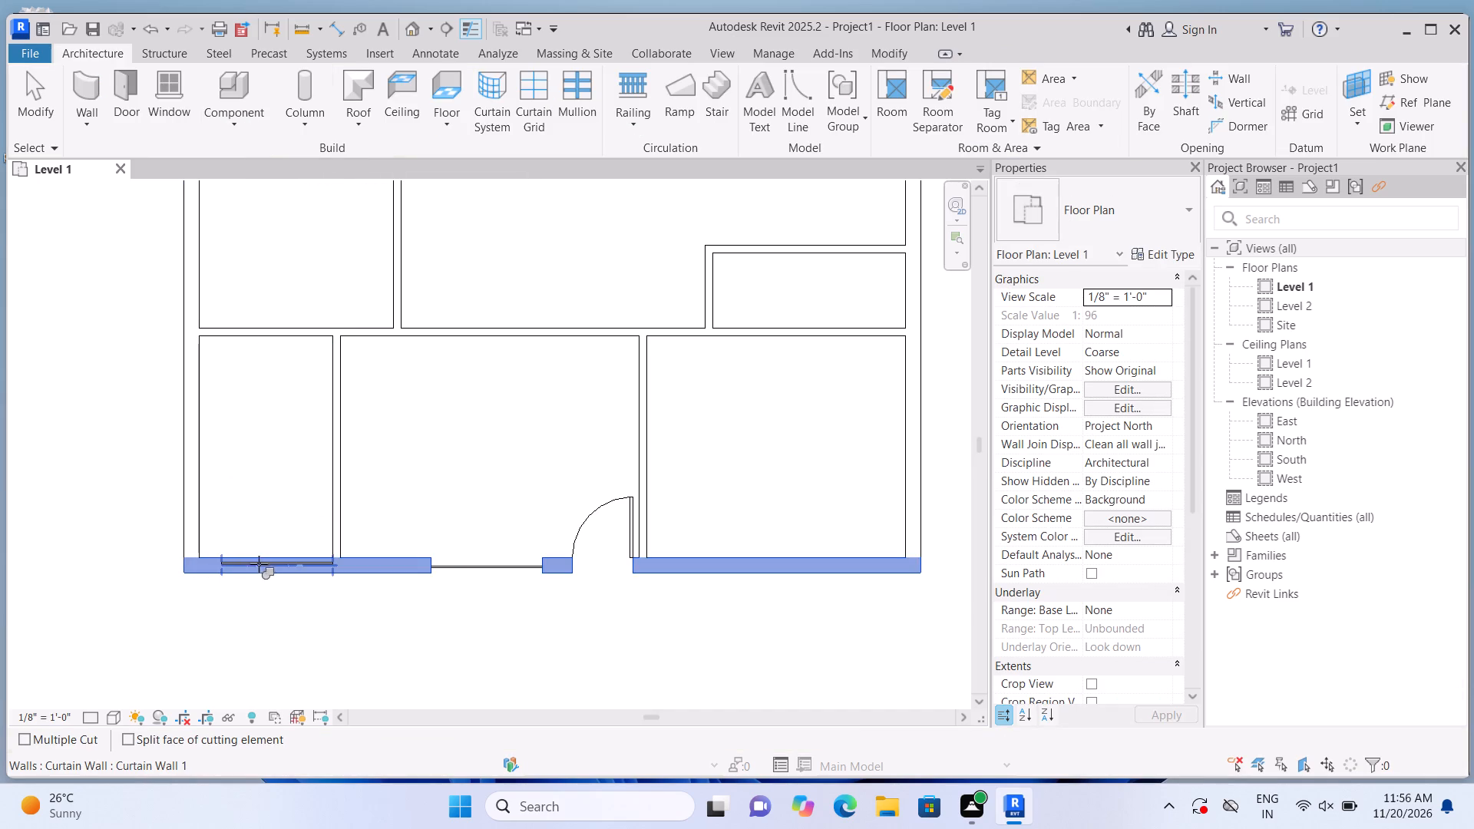
{"action": "left_click", "coordinate": [265, 561]}
Embed a Curtain Wall 1 in the right outer wall, running 6'6" down from its midpoint, and cut the 9" wall around it.
{"action": "scroll", "coordinate": [287, 499], "scroll_direction": "down", "scroll_amount": 2}
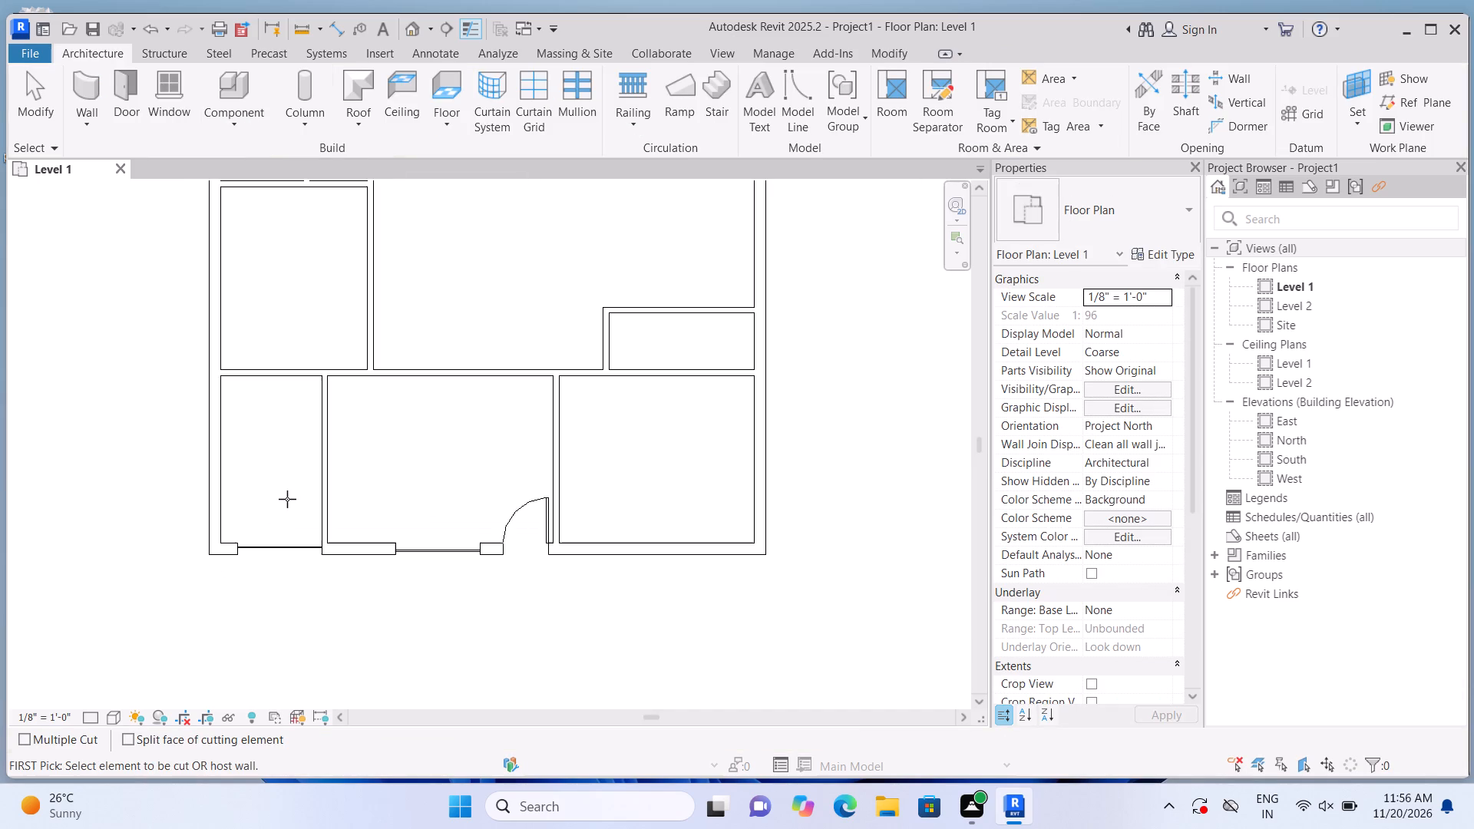
{"action": "scroll", "coordinate": [286, 492], "scroll_direction": "down", "scroll_amount": 2}
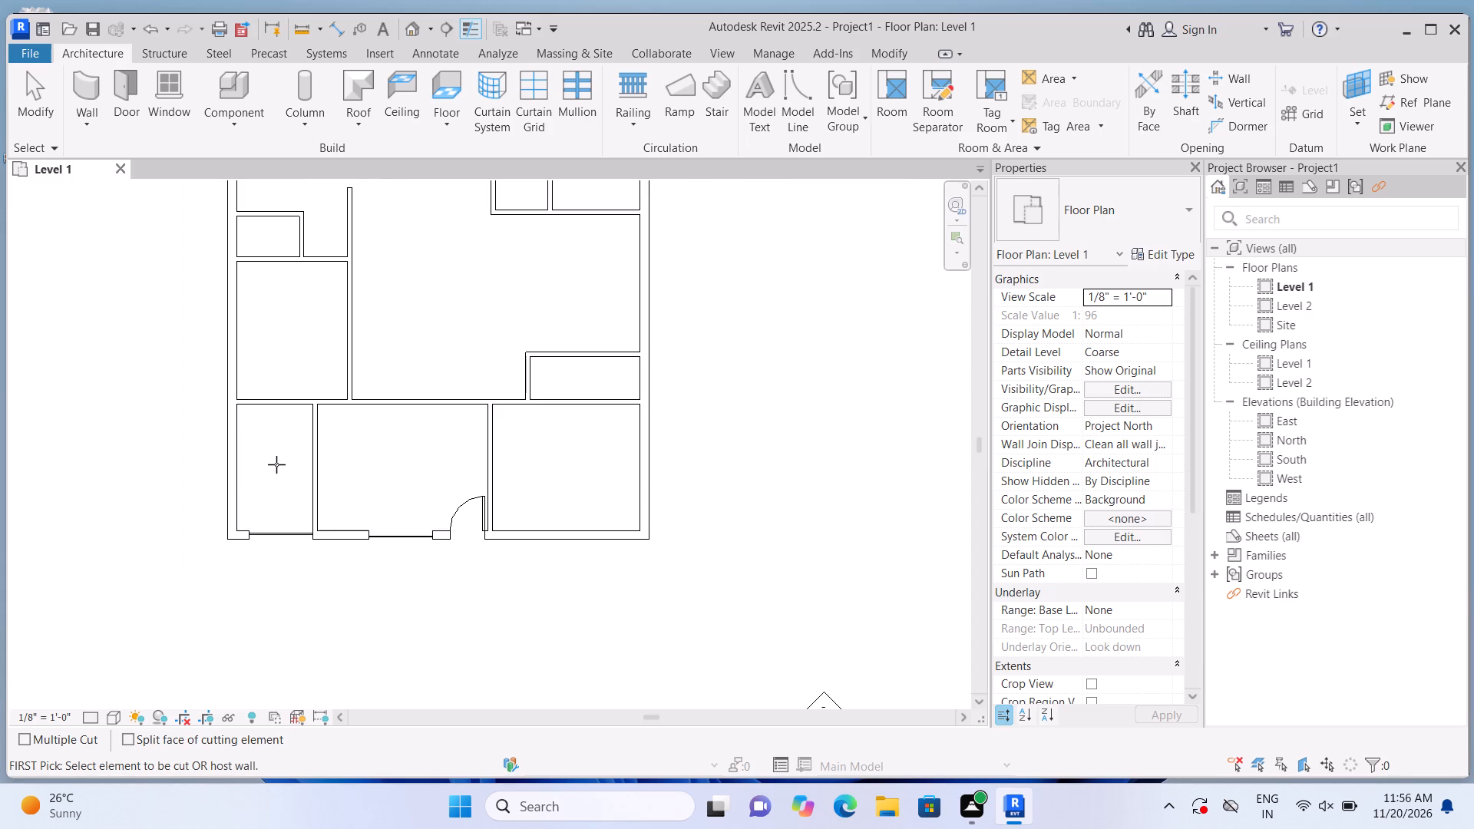
{"action": "scroll", "coordinate": [276, 464], "scroll_direction": "down", "scroll_amount": 6}
{"action": "scroll", "coordinate": [304, 384], "scroll_direction": "up", "scroll_amount": 1}
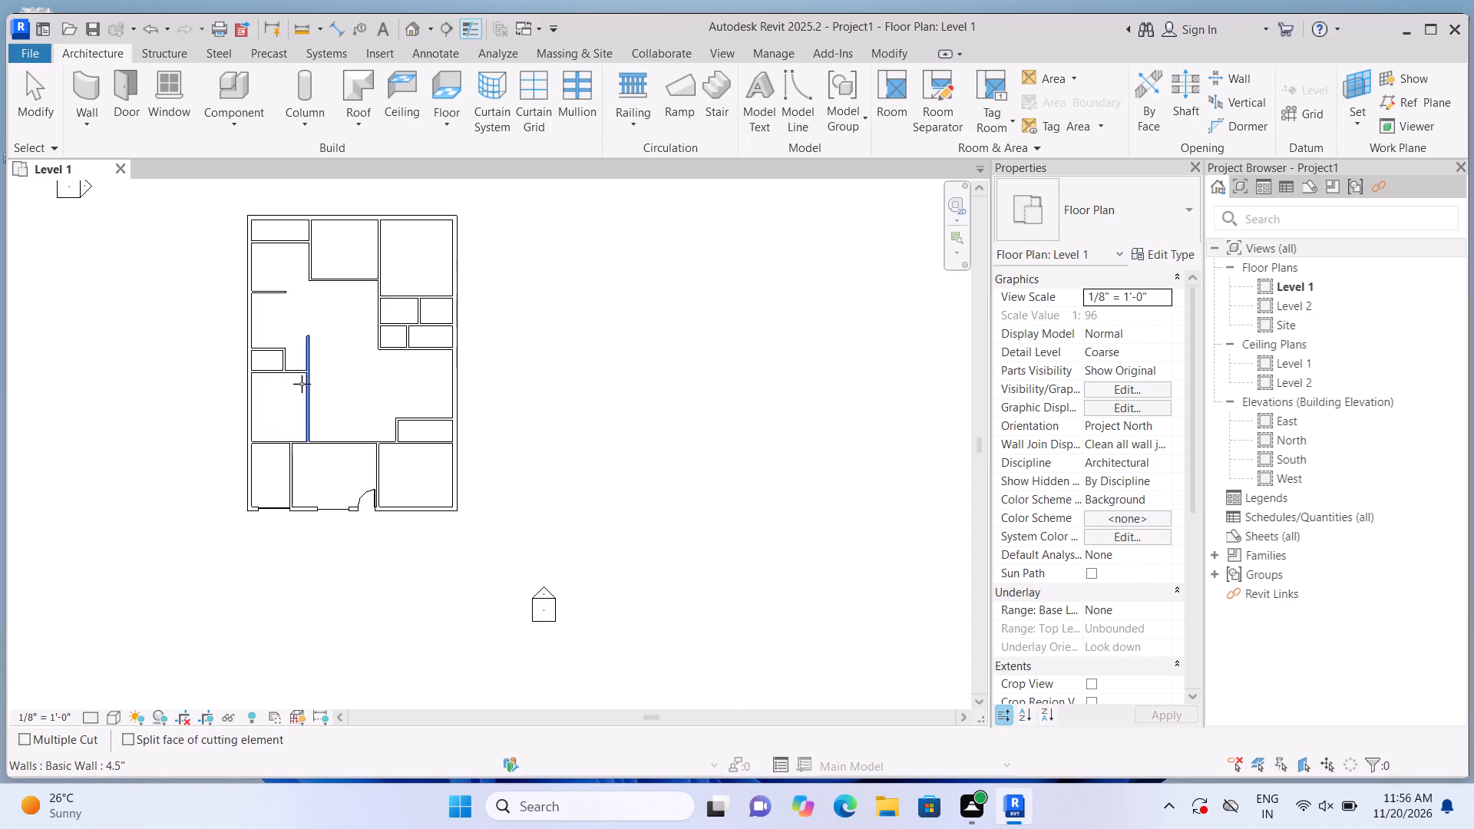
{"action": "scroll", "coordinate": [302, 388], "scroll_direction": "down", "scroll_amount": 2}
{"action": "scroll", "coordinate": [377, 322], "scroll_direction": "up", "scroll_amount": 2}
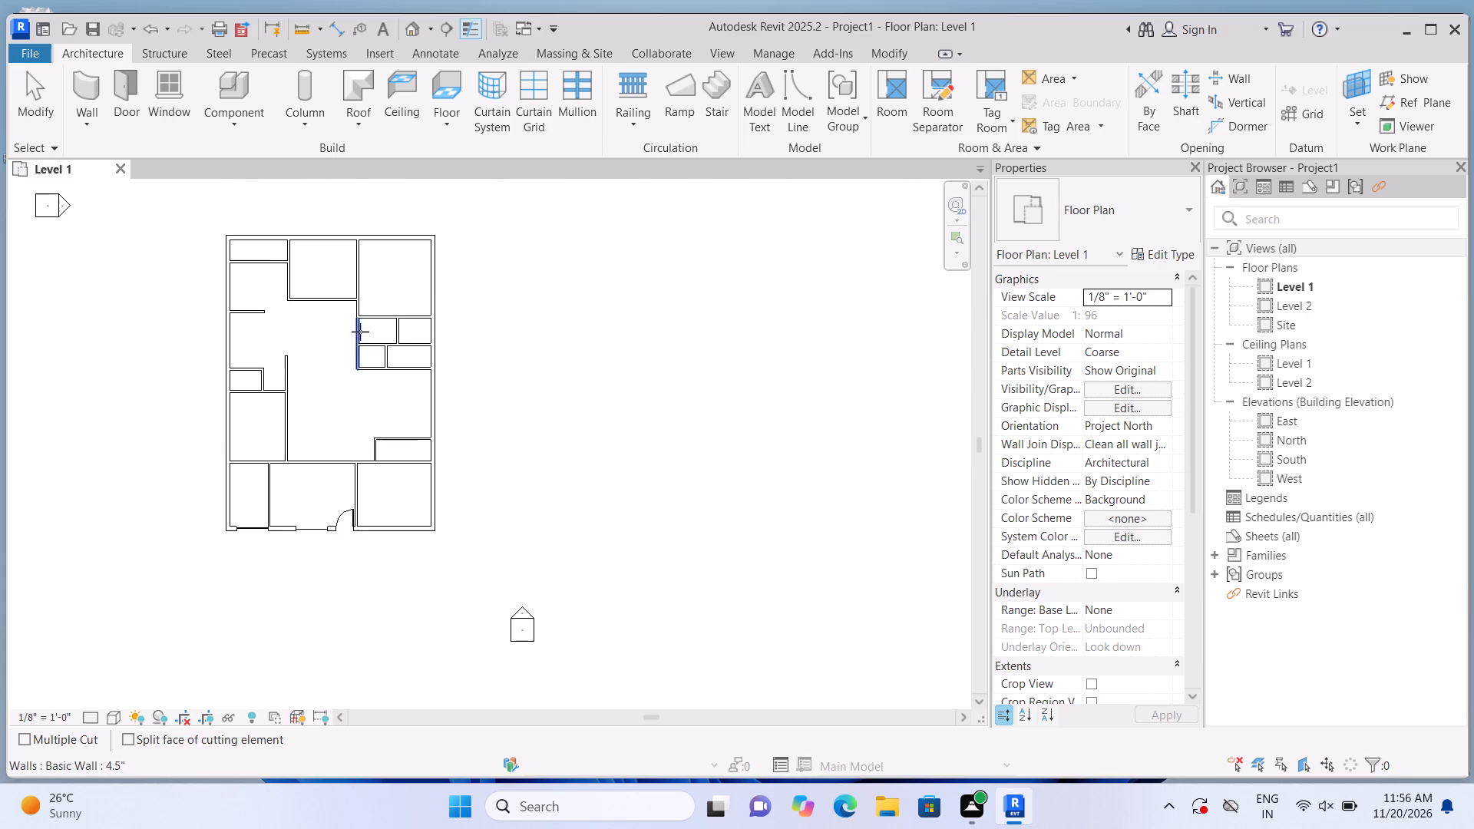
{"action": "scroll", "coordinate": [357, 337], "scroll_direction": "up", "scroll_amount": 2}
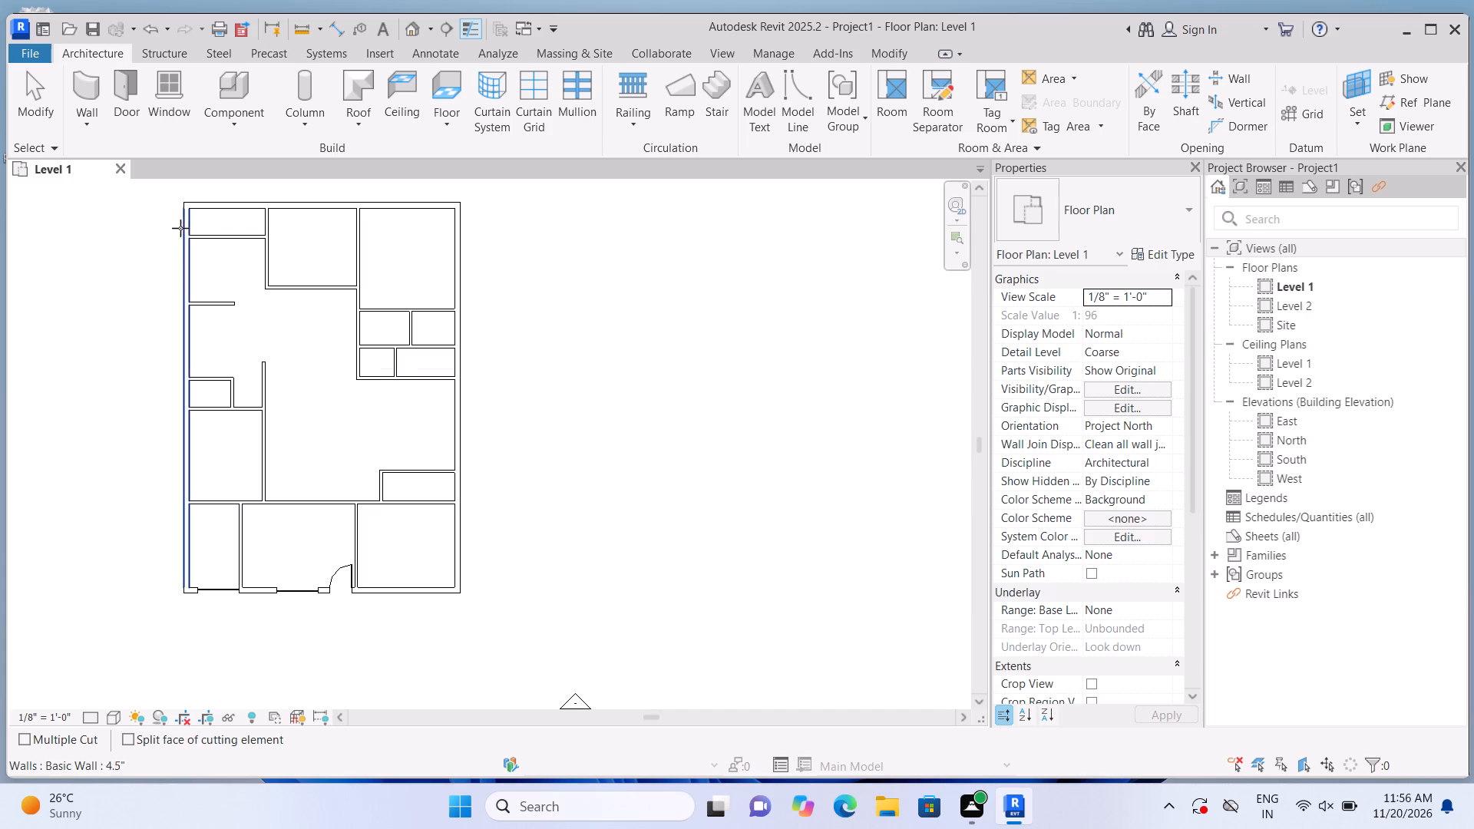
{"action": "left_click", "coordinate": [86, 86]}
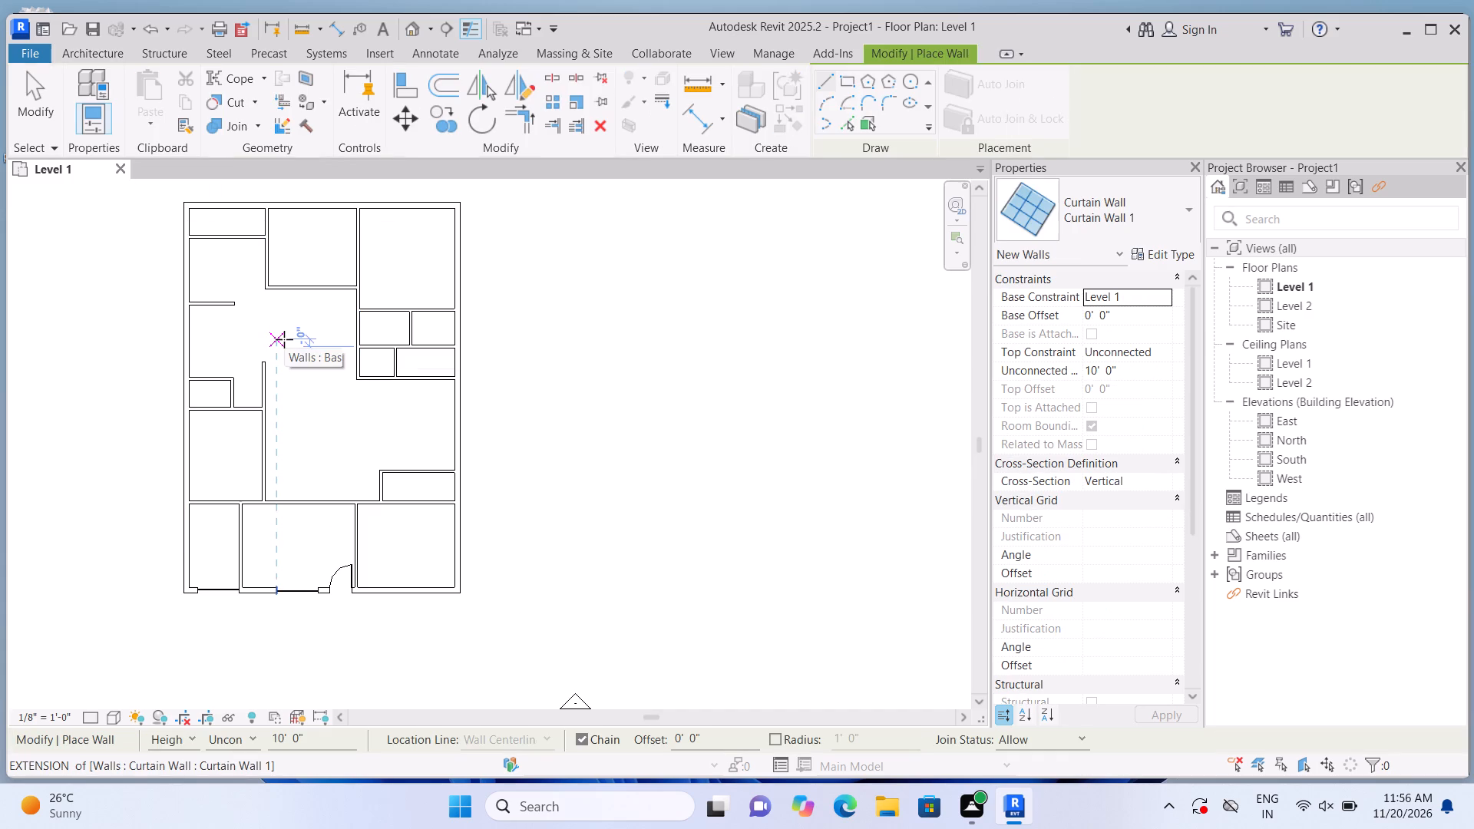
{"action": "scroll", "coordinate": [472, 408], "scroll_direction": "up", "scroll_amount": 2}
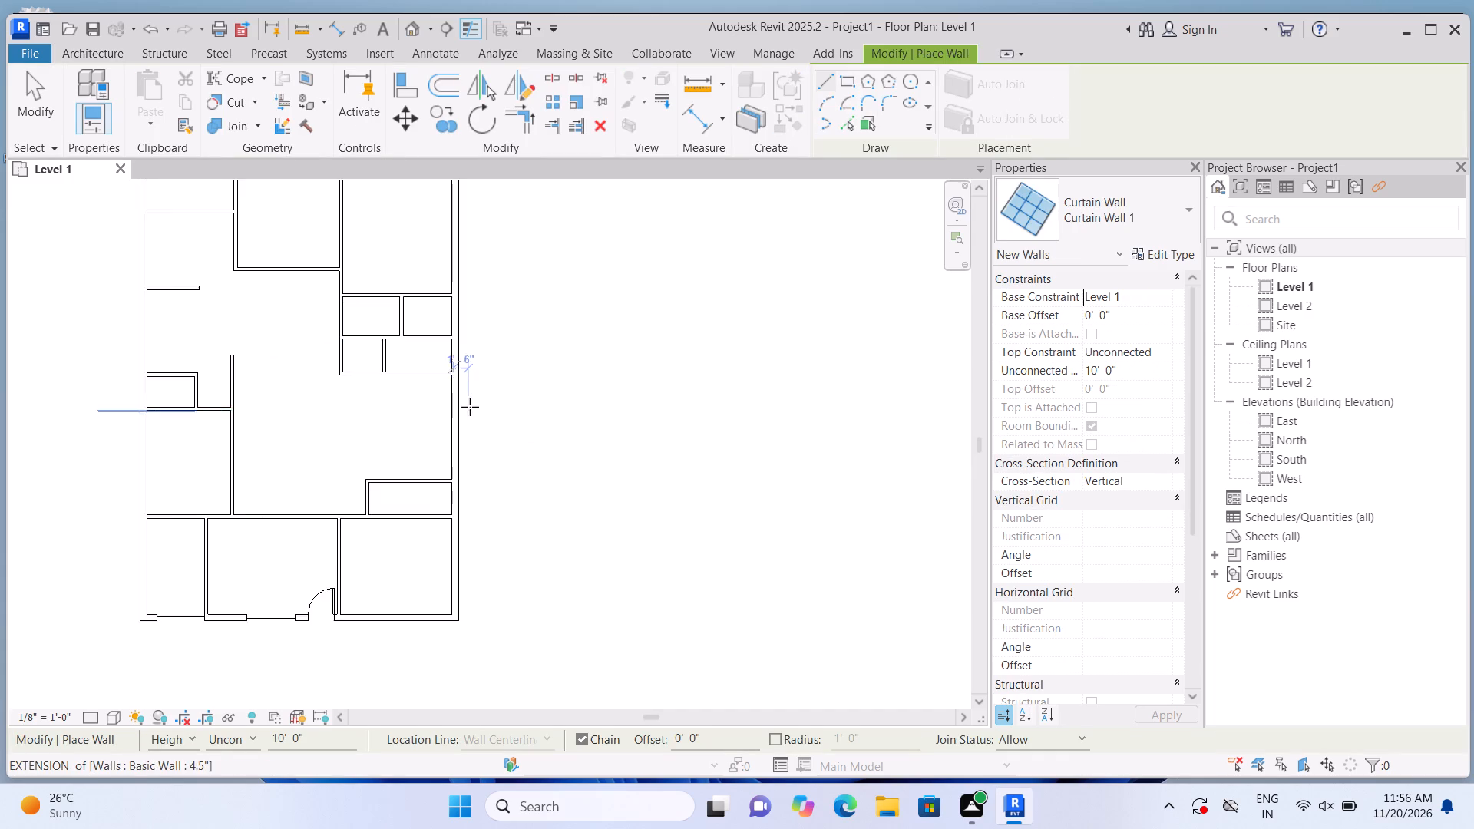
{"action": "scroll", "coordinate": [470, 407], "scroll_direction": "up", "scroll_amount": 1}
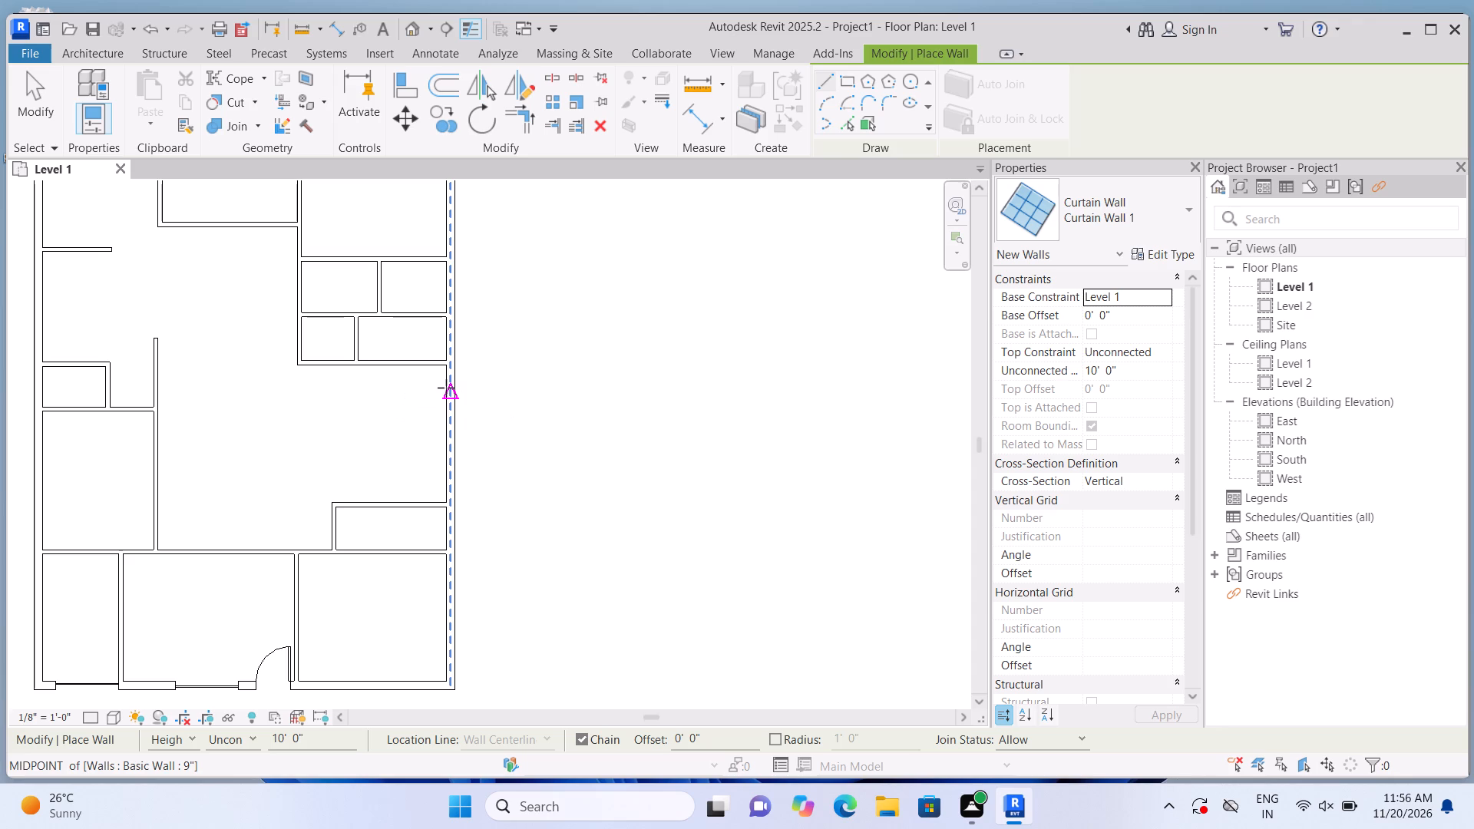
{"action": "left_click", "coordinate": [454, 395]}
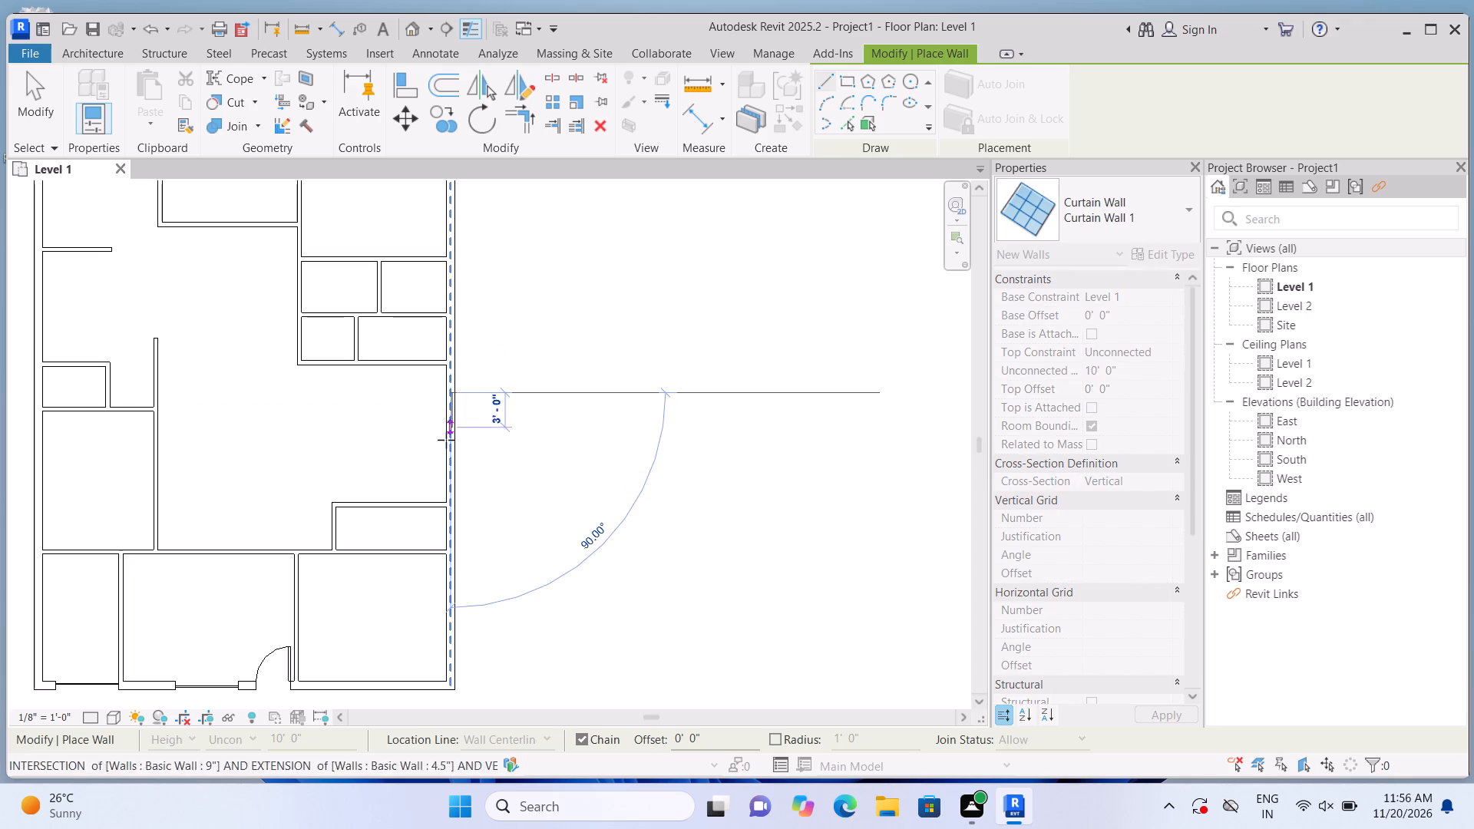
{"action": "left_click", "coordinate": [448, 466]}
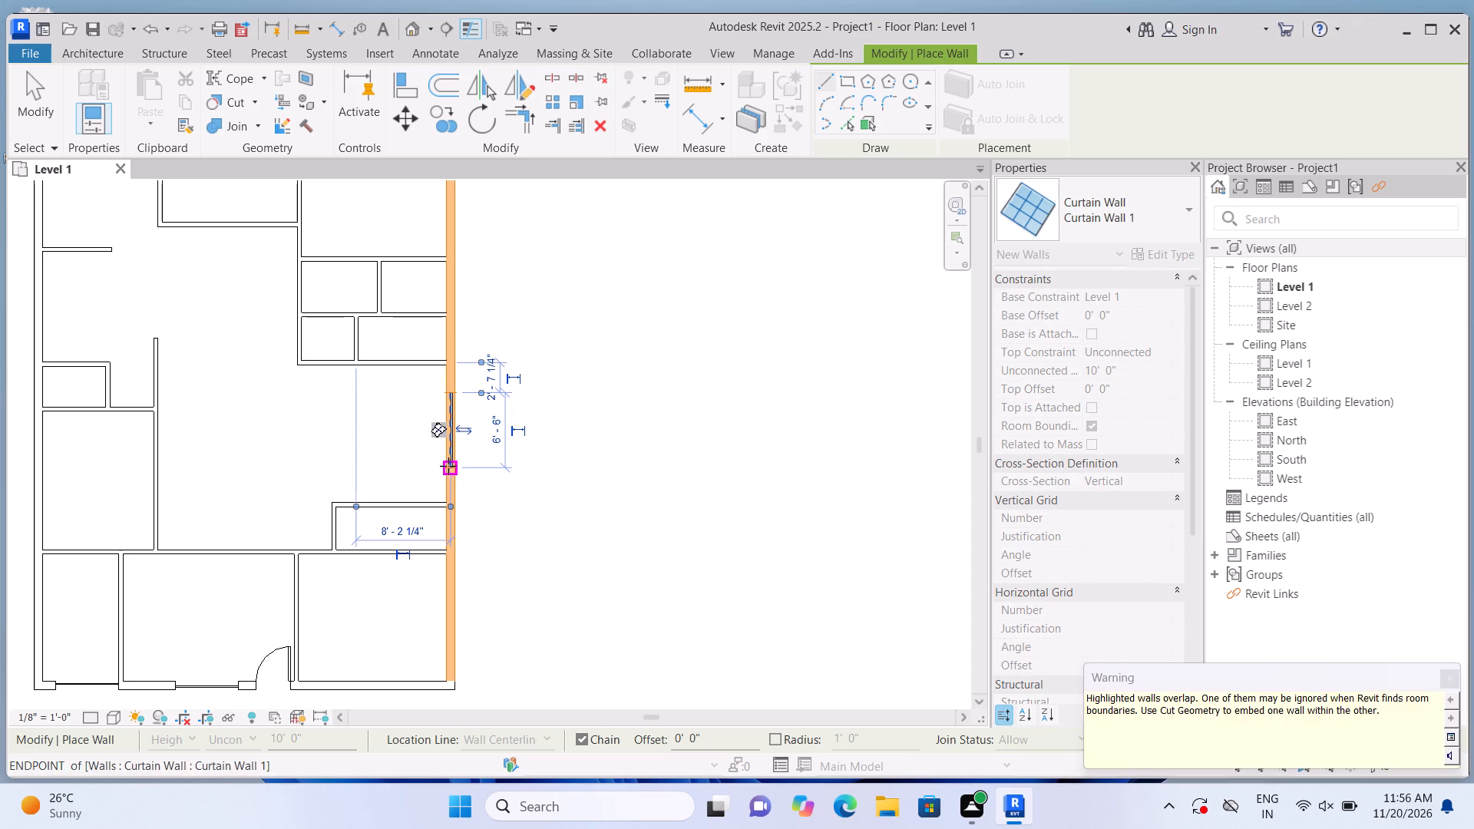
{"action": "left_click", "coordinate": [257, 91]}
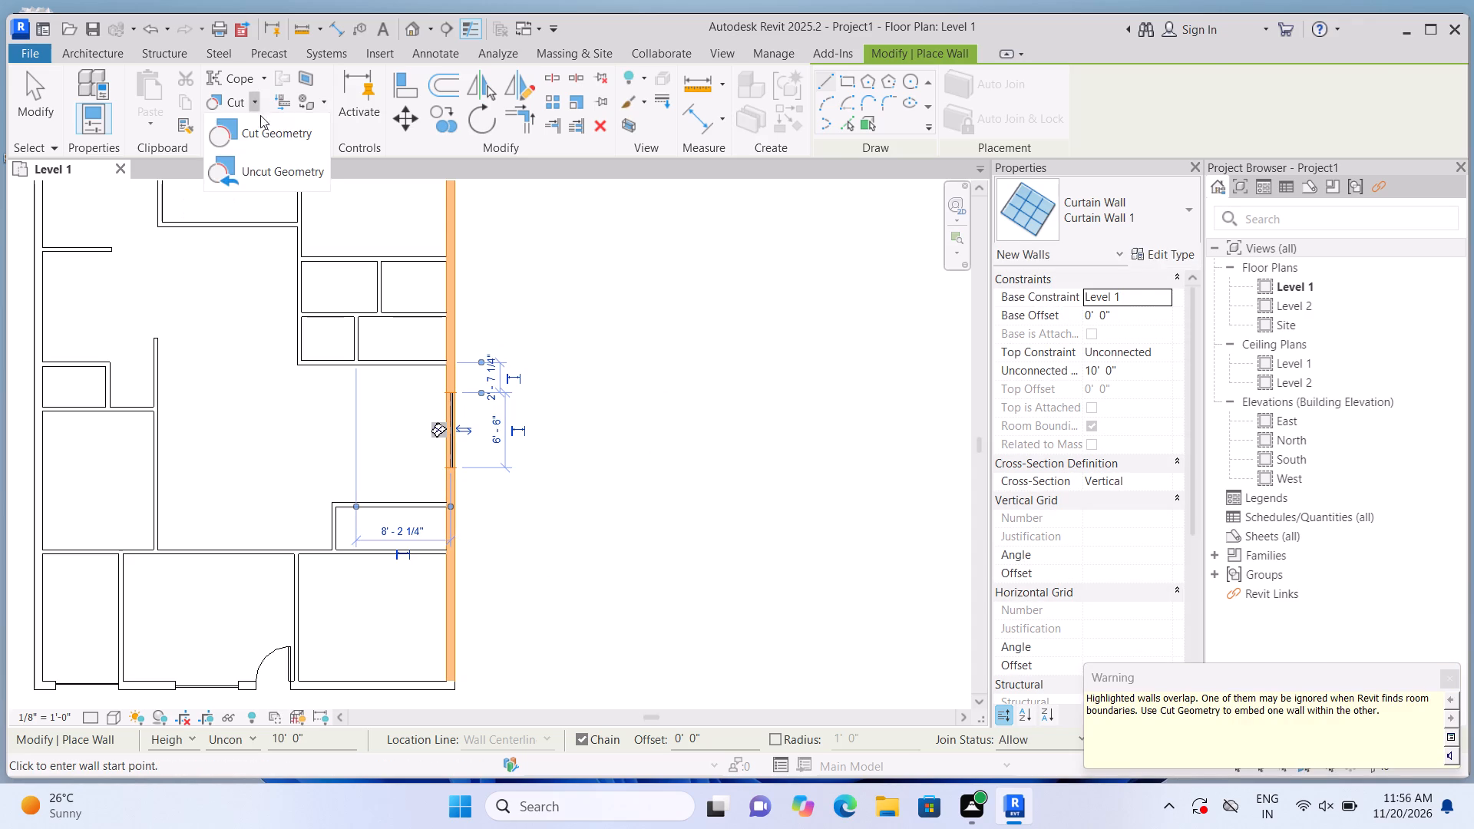
{"action": "left_click", "coordinate": [260, 124]}
{"action": "left_click", "coordinate": [462, 494]}
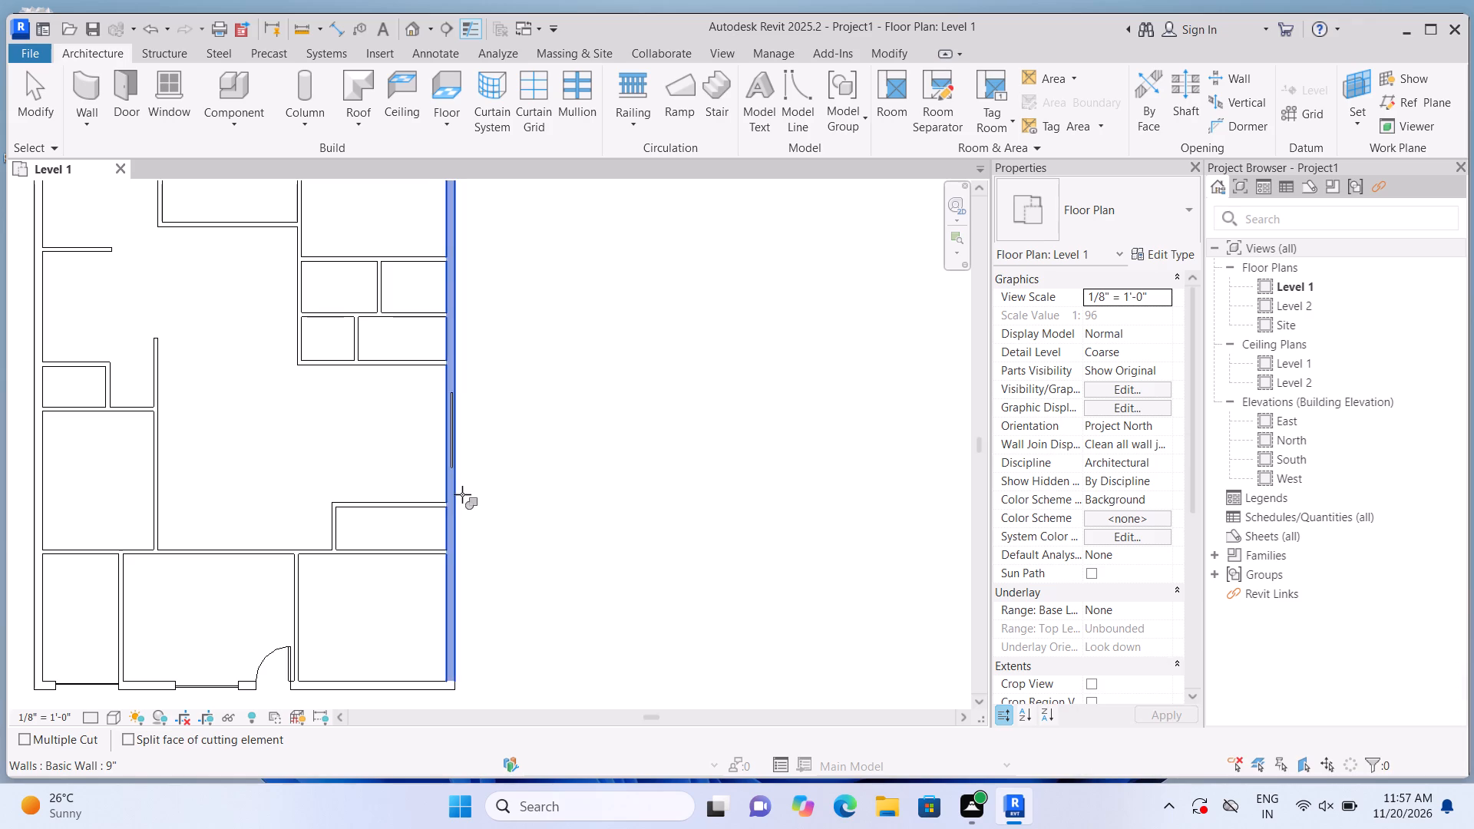
{"action": "left_click", "coordinate": [458, 444]}
Embed a 5' long Curtain Wall 1 in the top-right room's right outer wall, starting 1'6" below the top outer wall, and cut the 9" wall.
{"action": "left_click", "coordinate": [96, 88]}
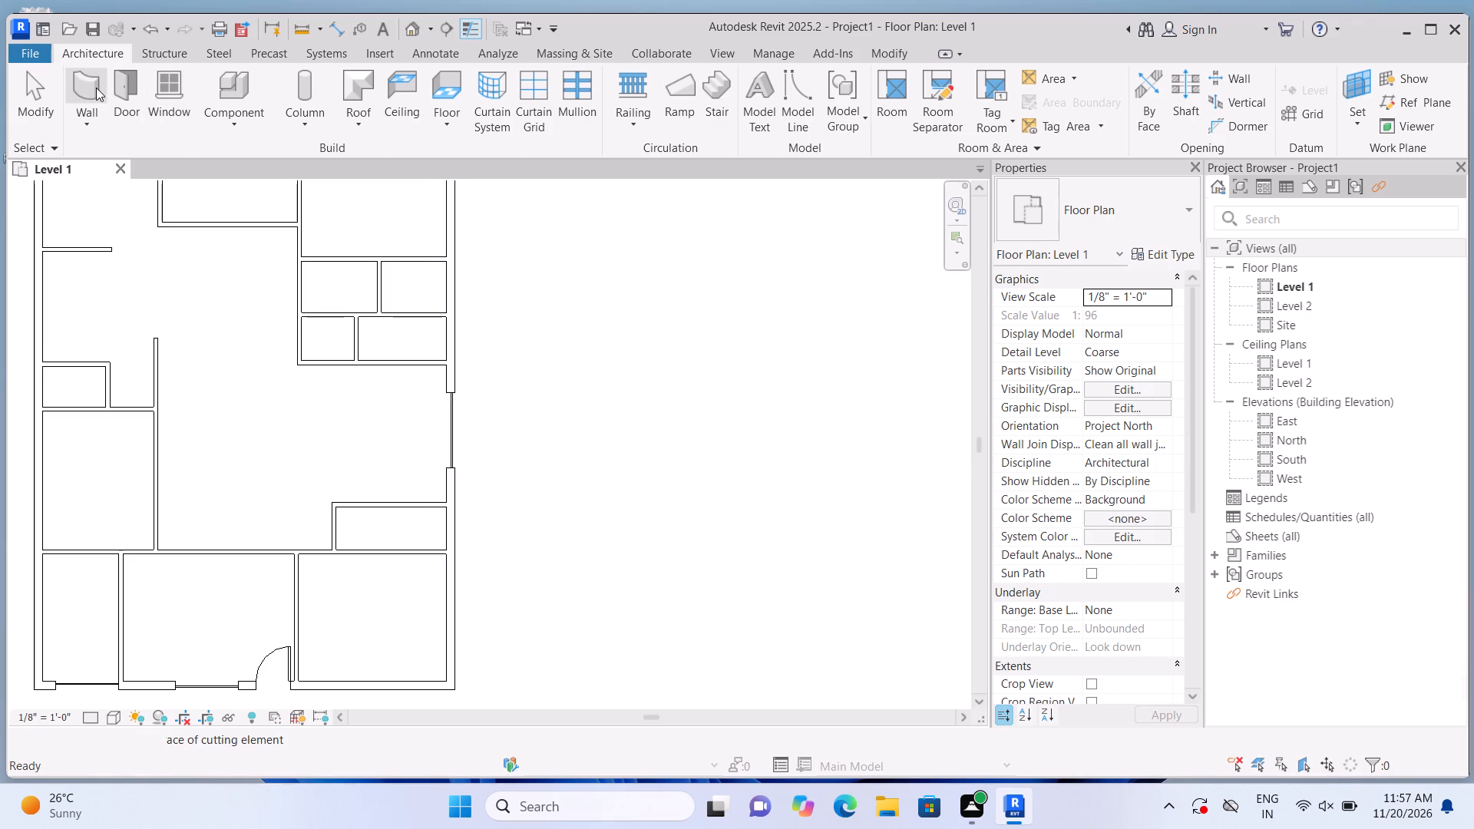
{"action": "scroll", "coordinate": [421, 412], "scroll_direction": "down", "scroll_amount": 5}
{"action": "scroll", "coordinate": [458, 280], "scroll_direction": "up", "scroll_amount": 8}
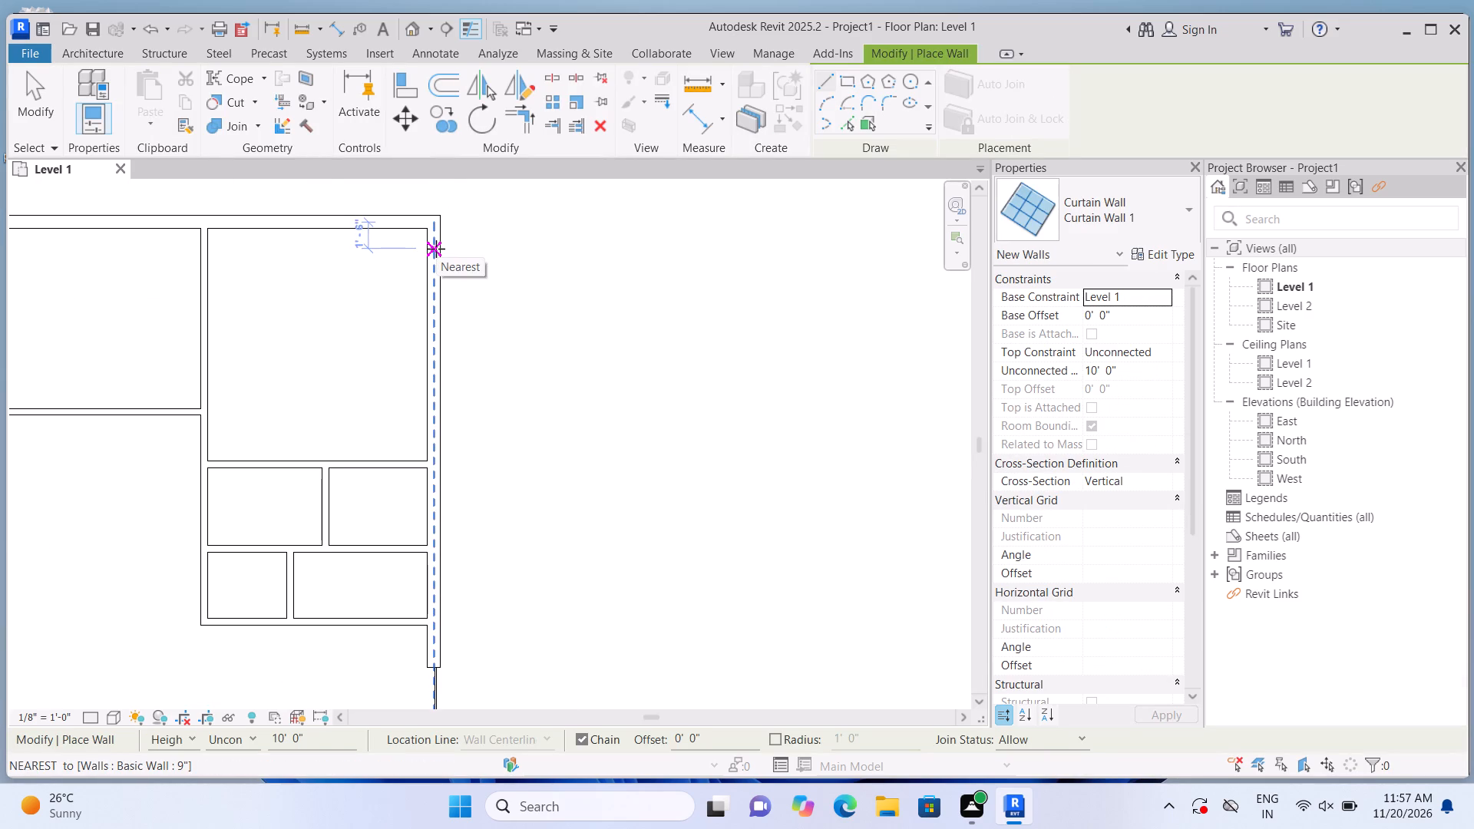
{"action": "left_click", "coordinate": [436, 249]}
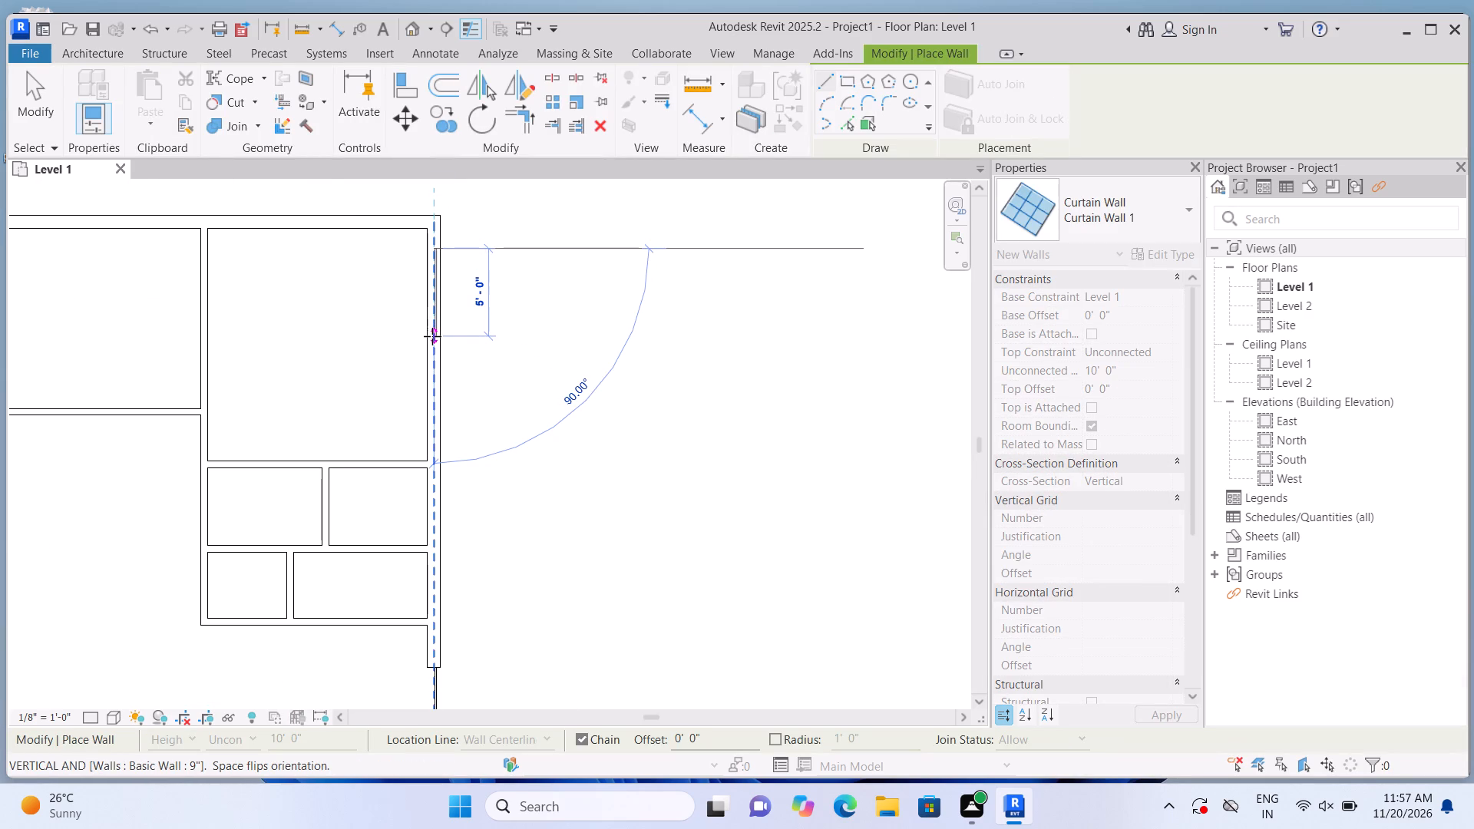
{"action": "left_click", "coordinate": [432, 336]}
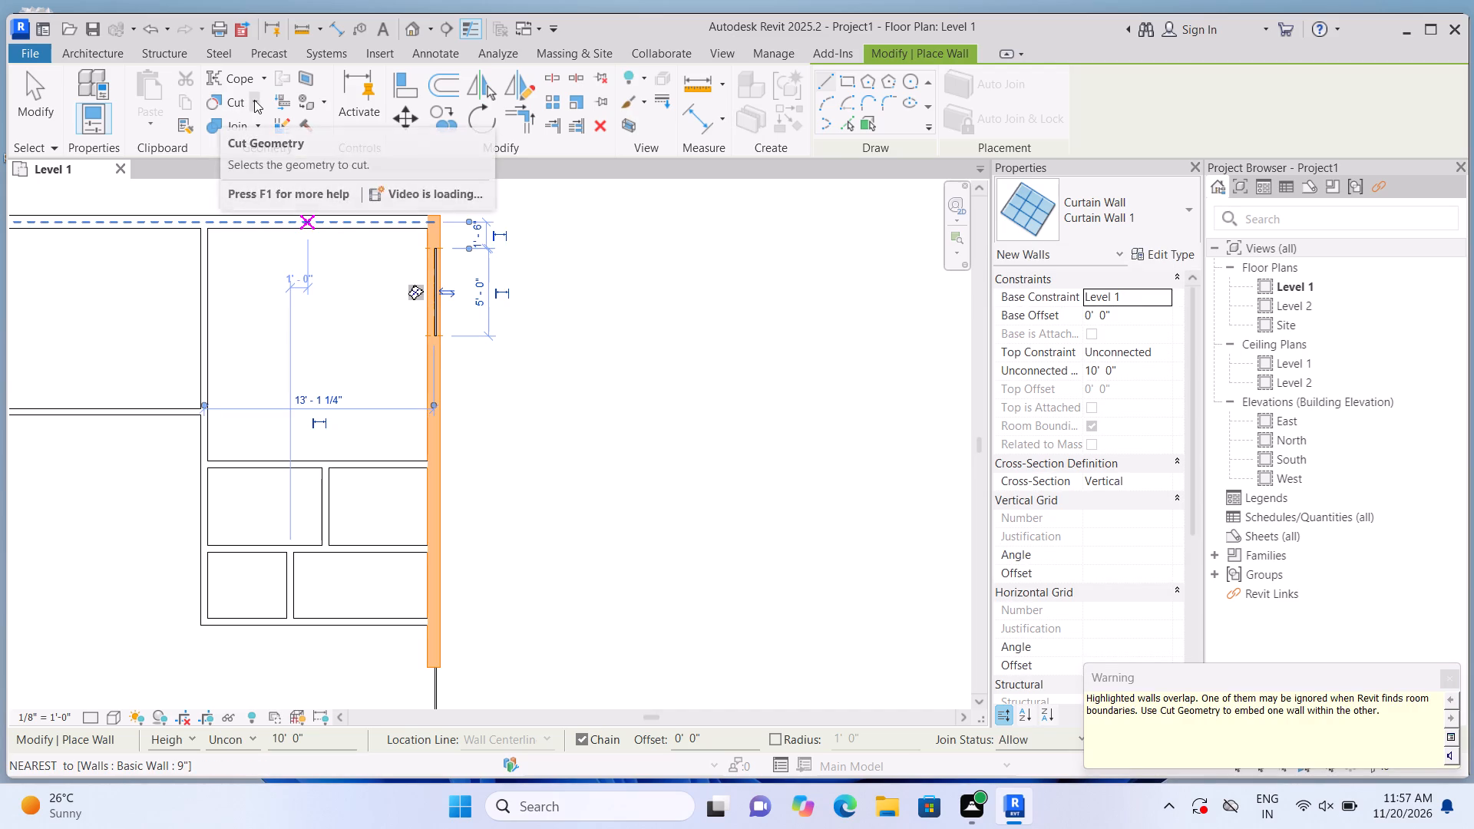
{"action": "left_click", "coordinate": [254, 100]}
{"action": "left_click", "coordinate": [257, 141]}
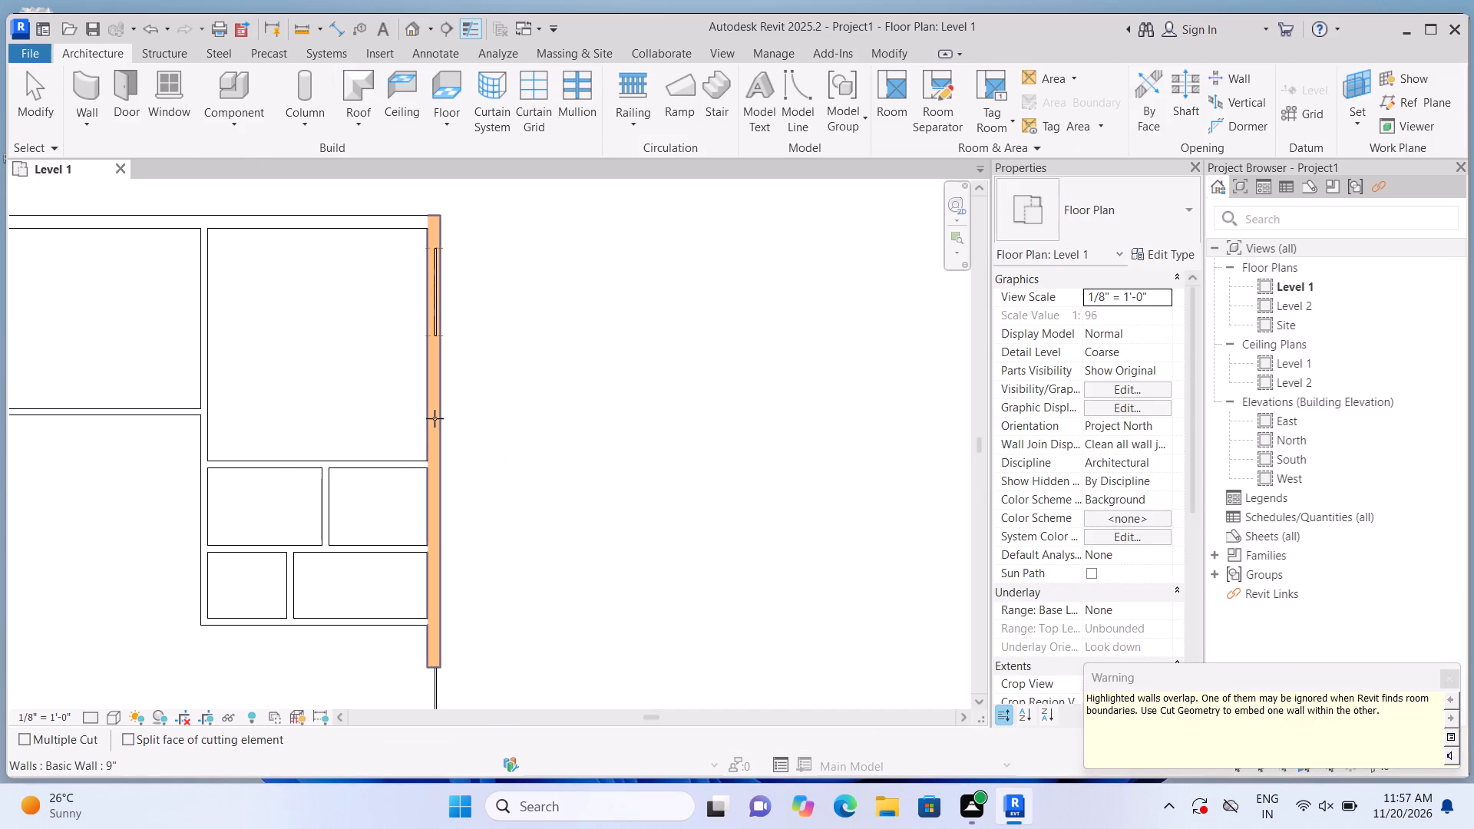
{"action": "left_click", "coordinate": [435, 419]}
{"action": "left_click", "coordinate": [435, 299]}
Embed a Curtain Wall 1 about 5'4 1/2" long in the top-right room's top outer wall, starting about 1' from the right corner, and cut the 9" wall.
{"action": "scroll", "coordinate": [463, 391], "scroll_direction": "down", "scroll_amount": 7}
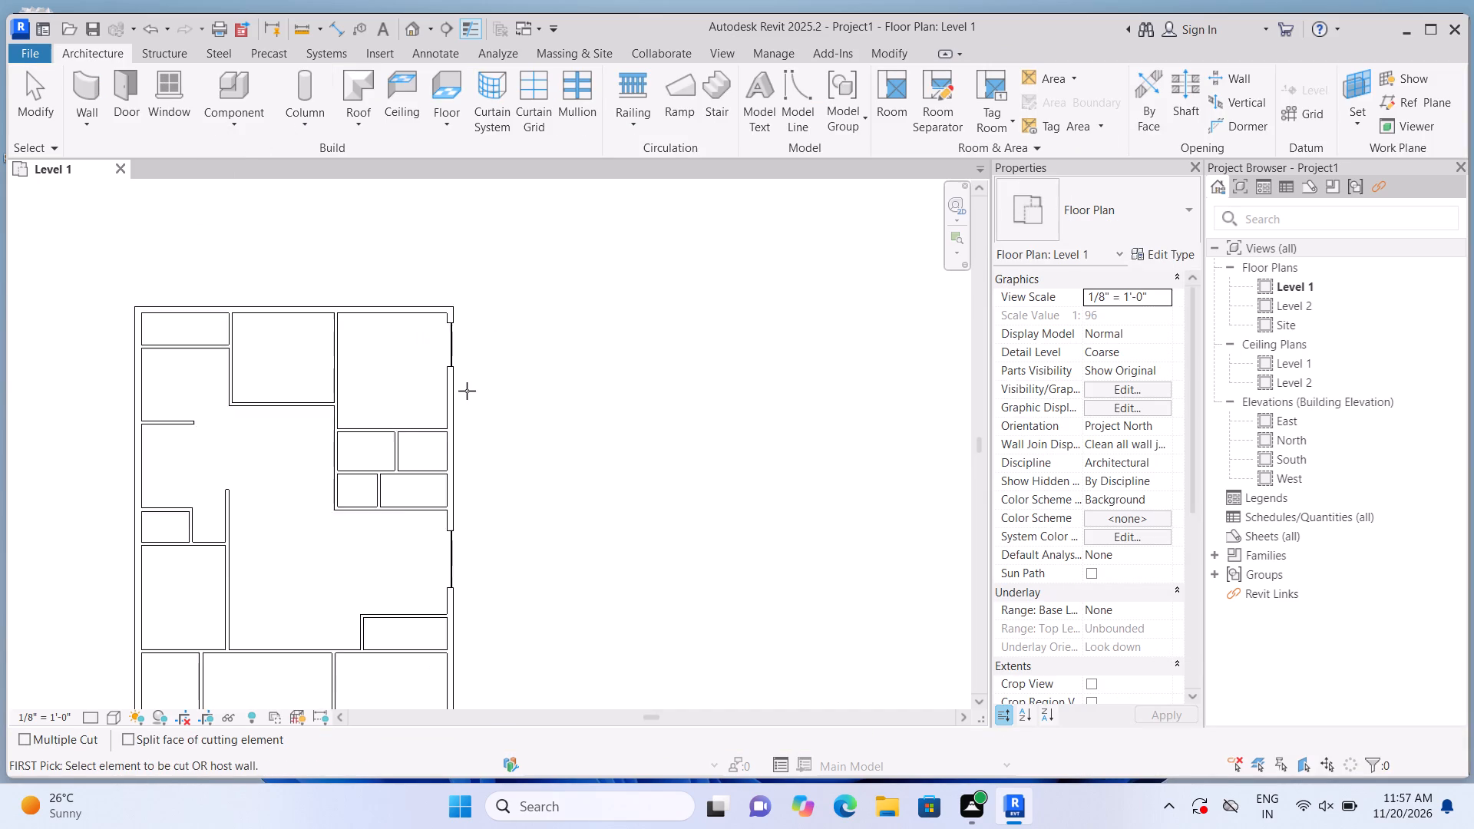
{"action": "scroll", "coordinate": [406, 330], "scroll_direction": "up", "scroll_amount": 6}
{"action": "left_click", "coordinate": [87, 81]}
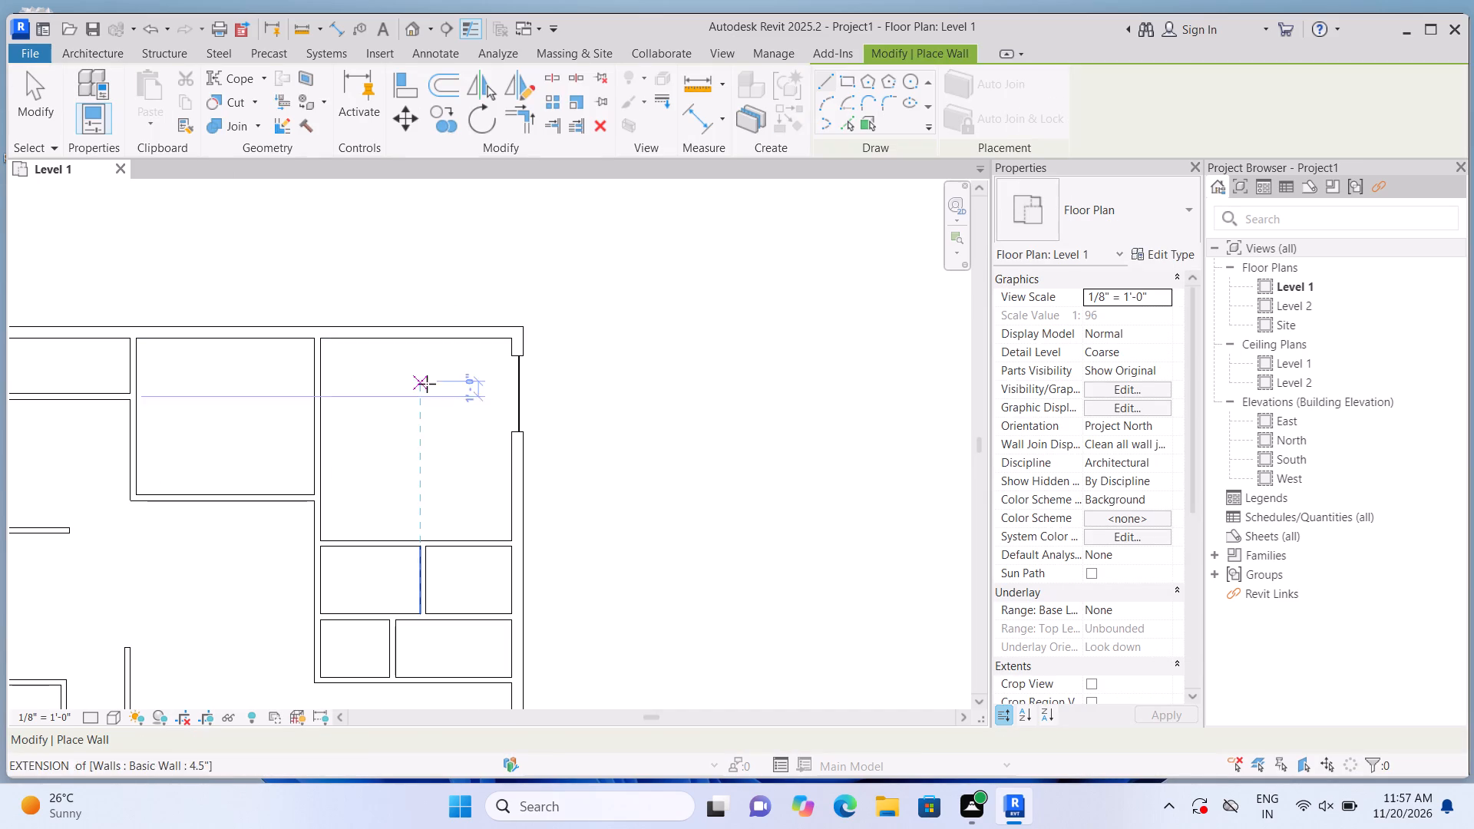
{"action": "left_click", "coordinate": [502, 338]}
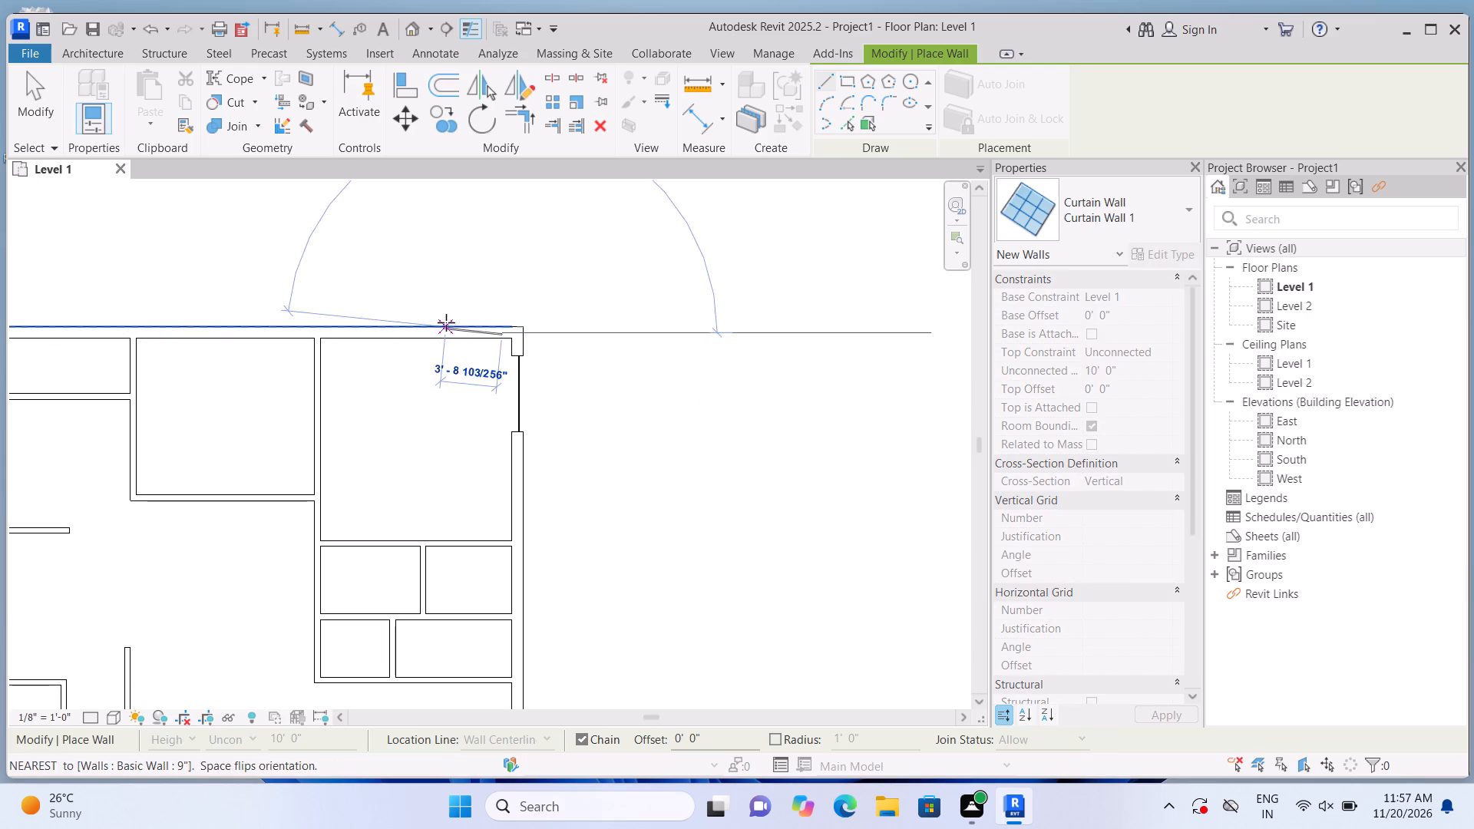
{"action": "left_click", "coordinate": [426, 331]}
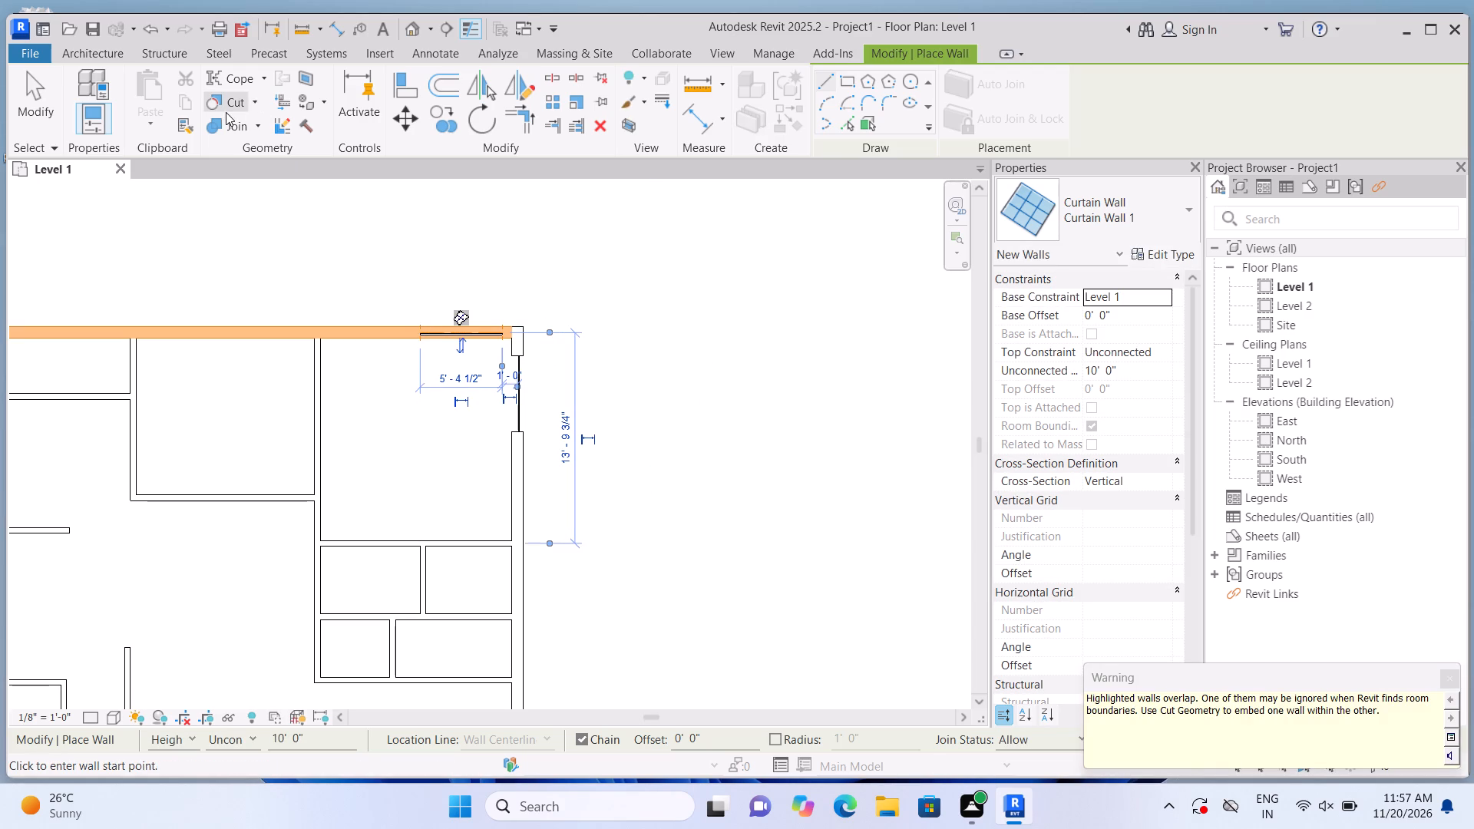
{"action": "left_click", "coordinate": [253, 97]}
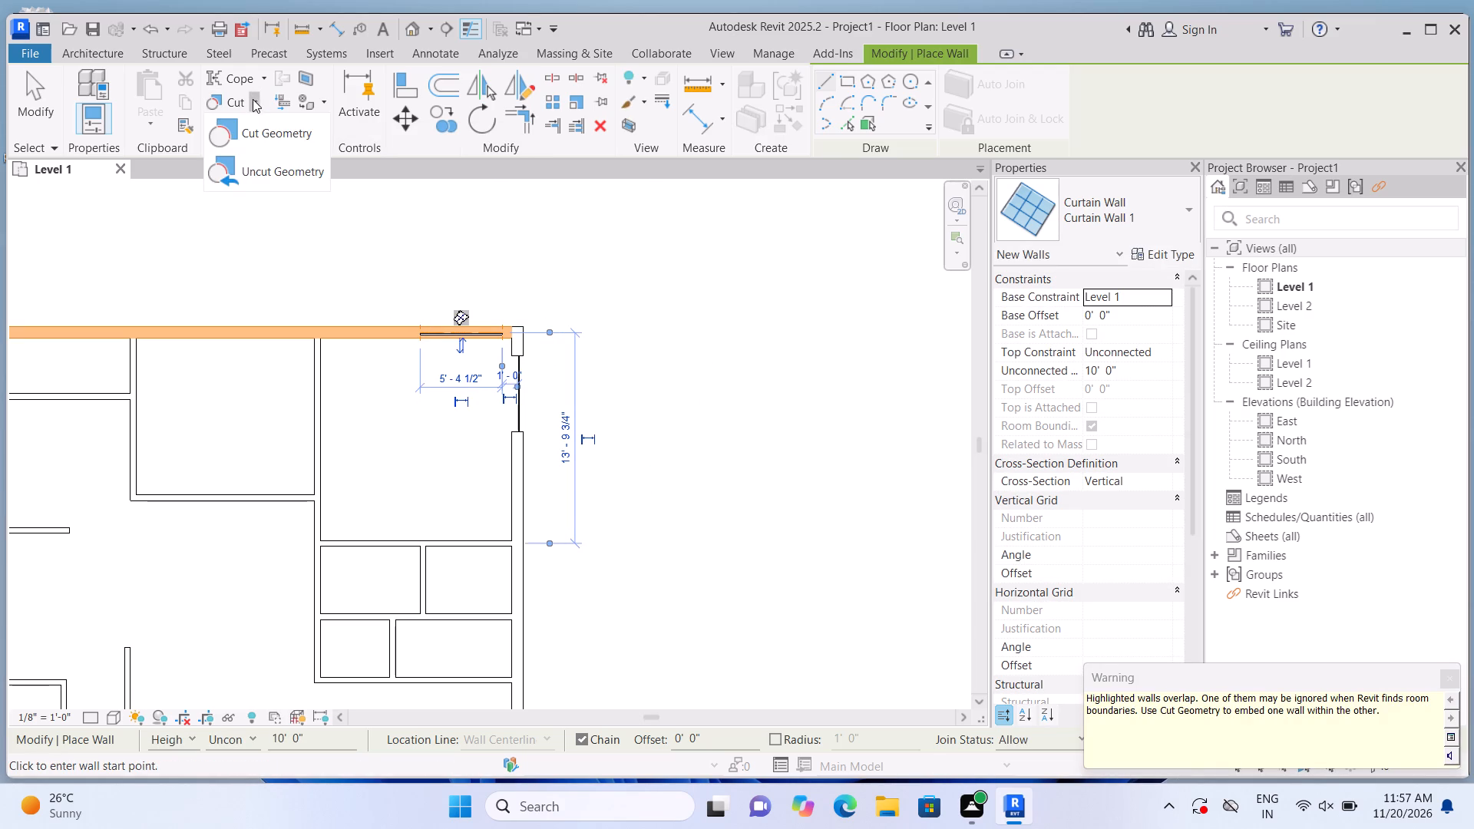
{"action": "left_click", "coordinate": [262, 133]}
{"action": "left_click", "coordinate": [358, 333]}
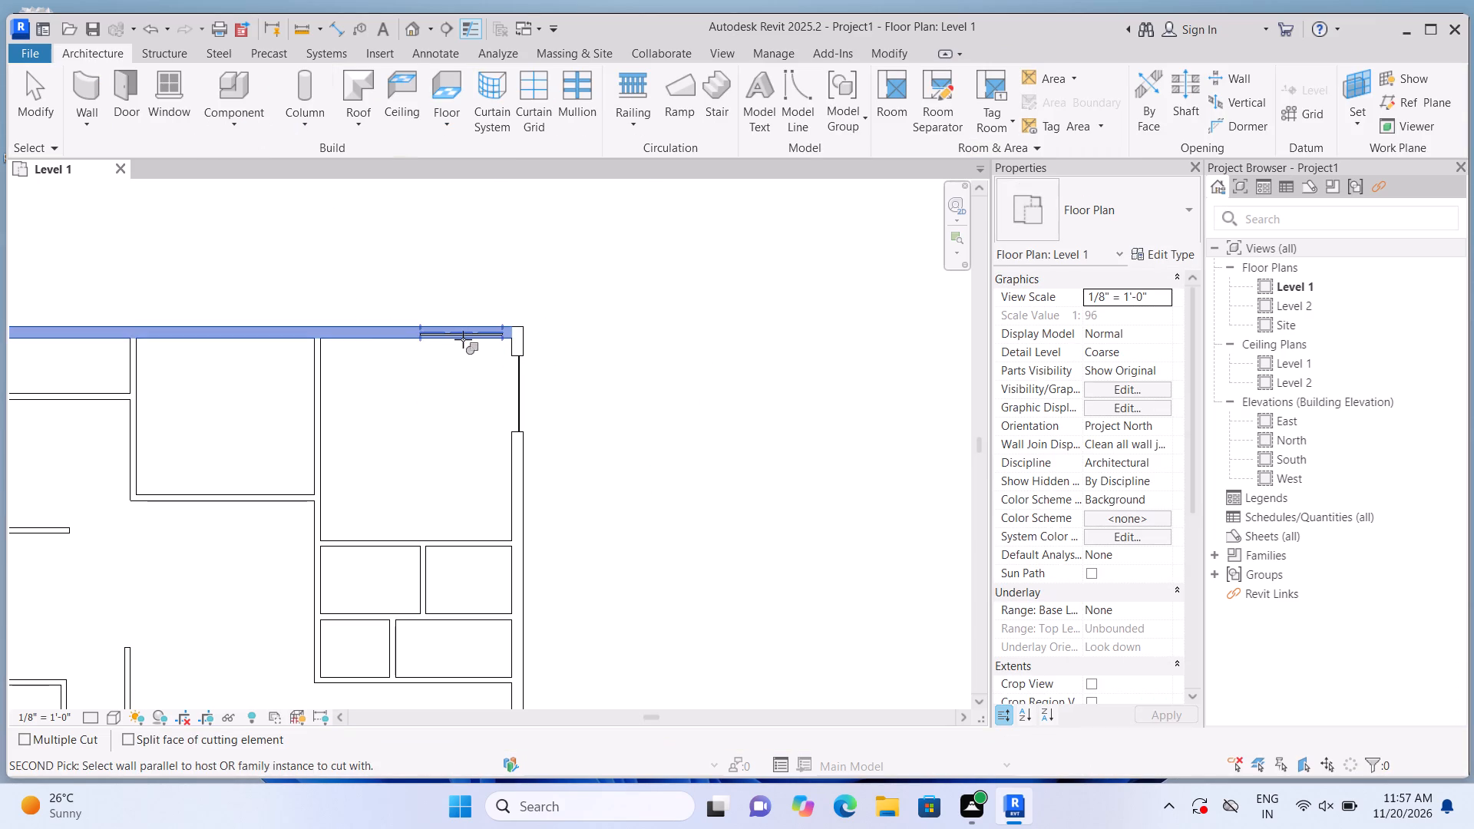
{"action": "left_click", "coordinate": [463, 339]}
Embed a 5'6" long Curtain Wall 1 in the top-left room's top outer wall, starting 1'6" from the left outer wall, and cut the 9" wall.
{"action": "scroll", "coordinate": [517, 329], "scroll_direction": "down", "scroll_amount": 7}
{"action": "scroll", "coordinate": [284, 337], "scroll_direction": "up", "scroll_amount": 7}
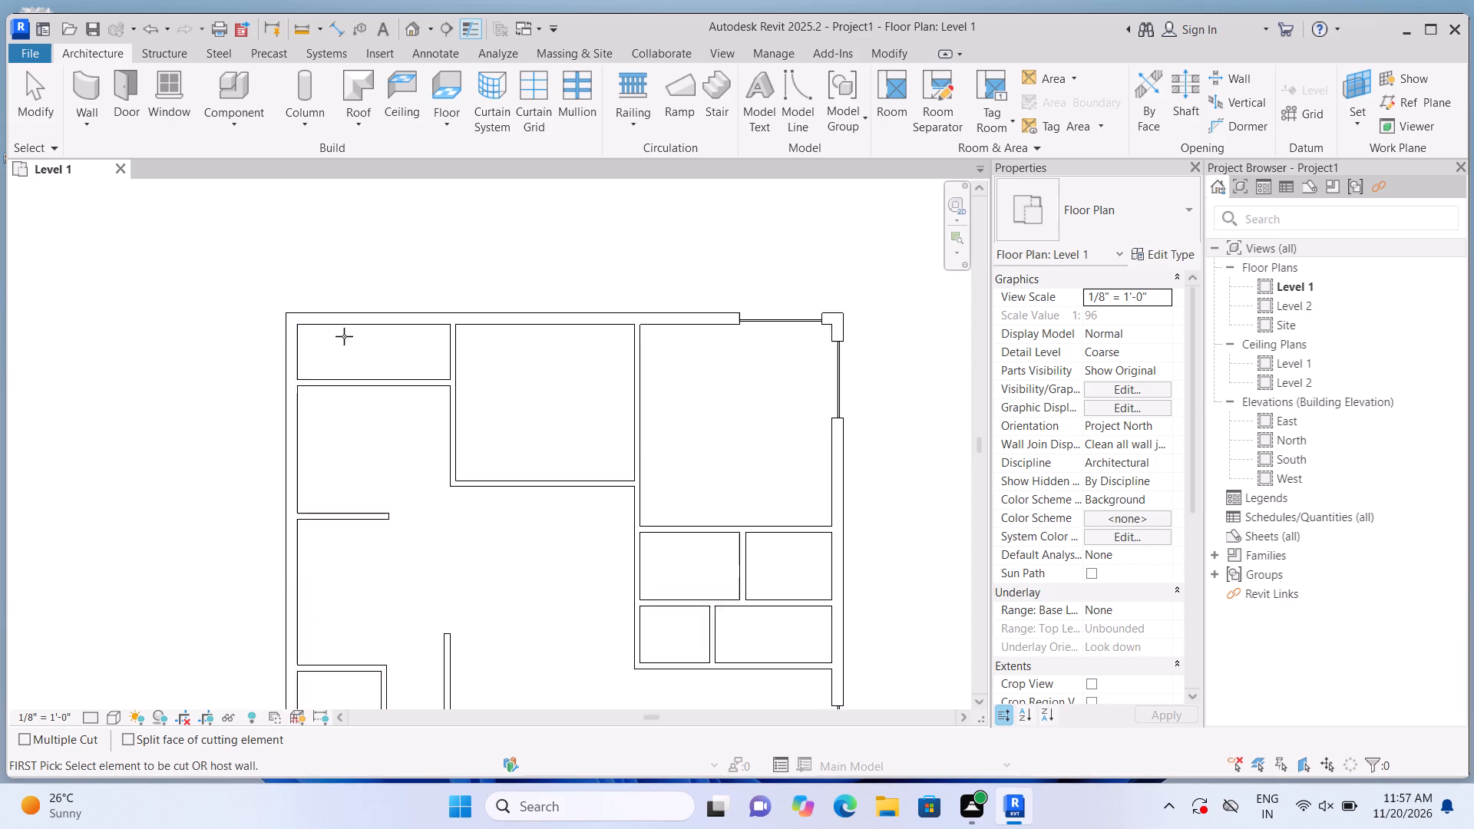
{"action": "scroll", "coordinate": [344, 336], "scroll_direction": "up", "scroll_amount": 1}
{"action": "left_click", "coordinate": [89, 91]}
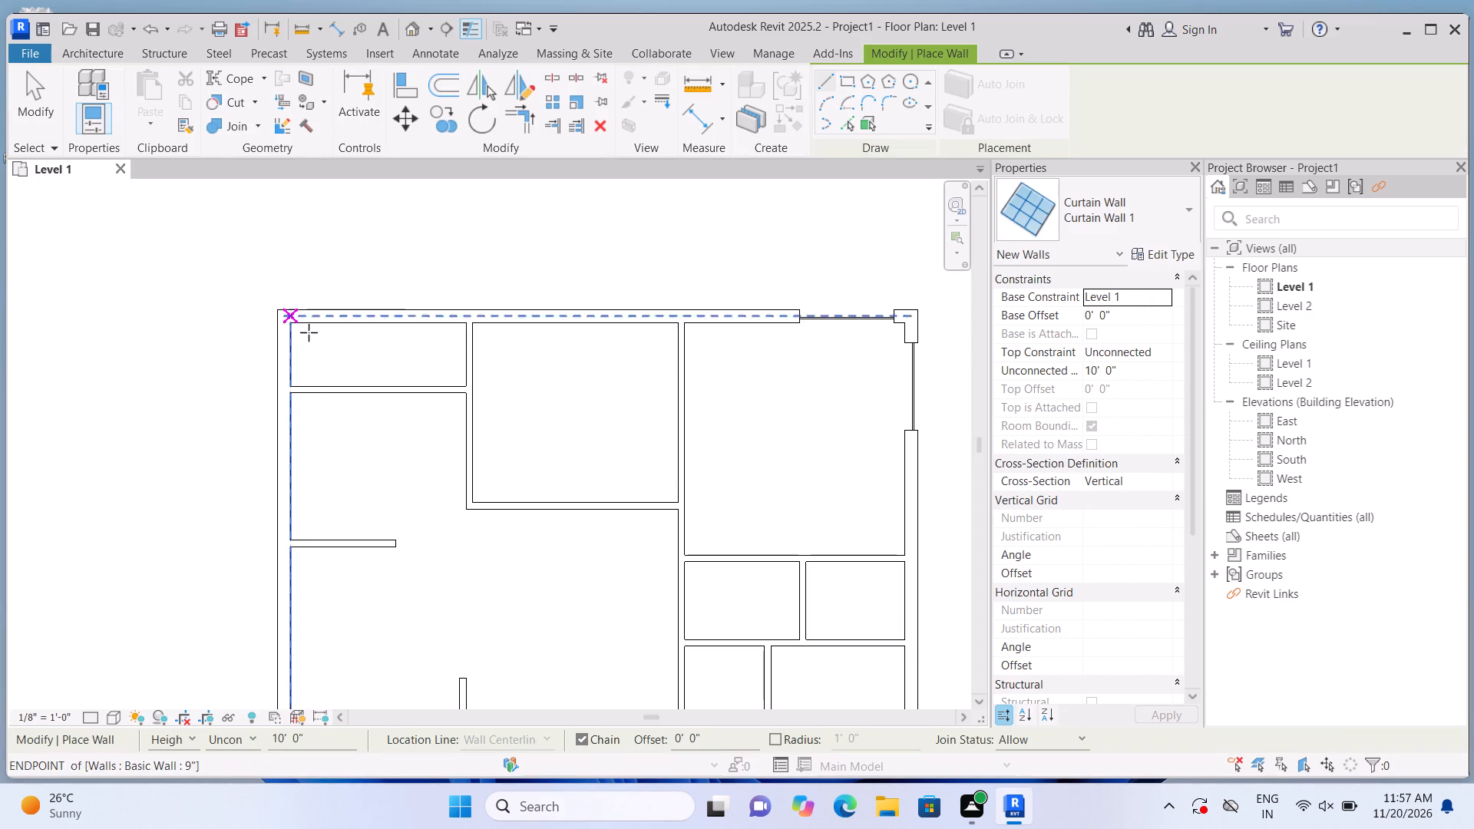
{"action": "left_click", "coordinate": [306, 320]}
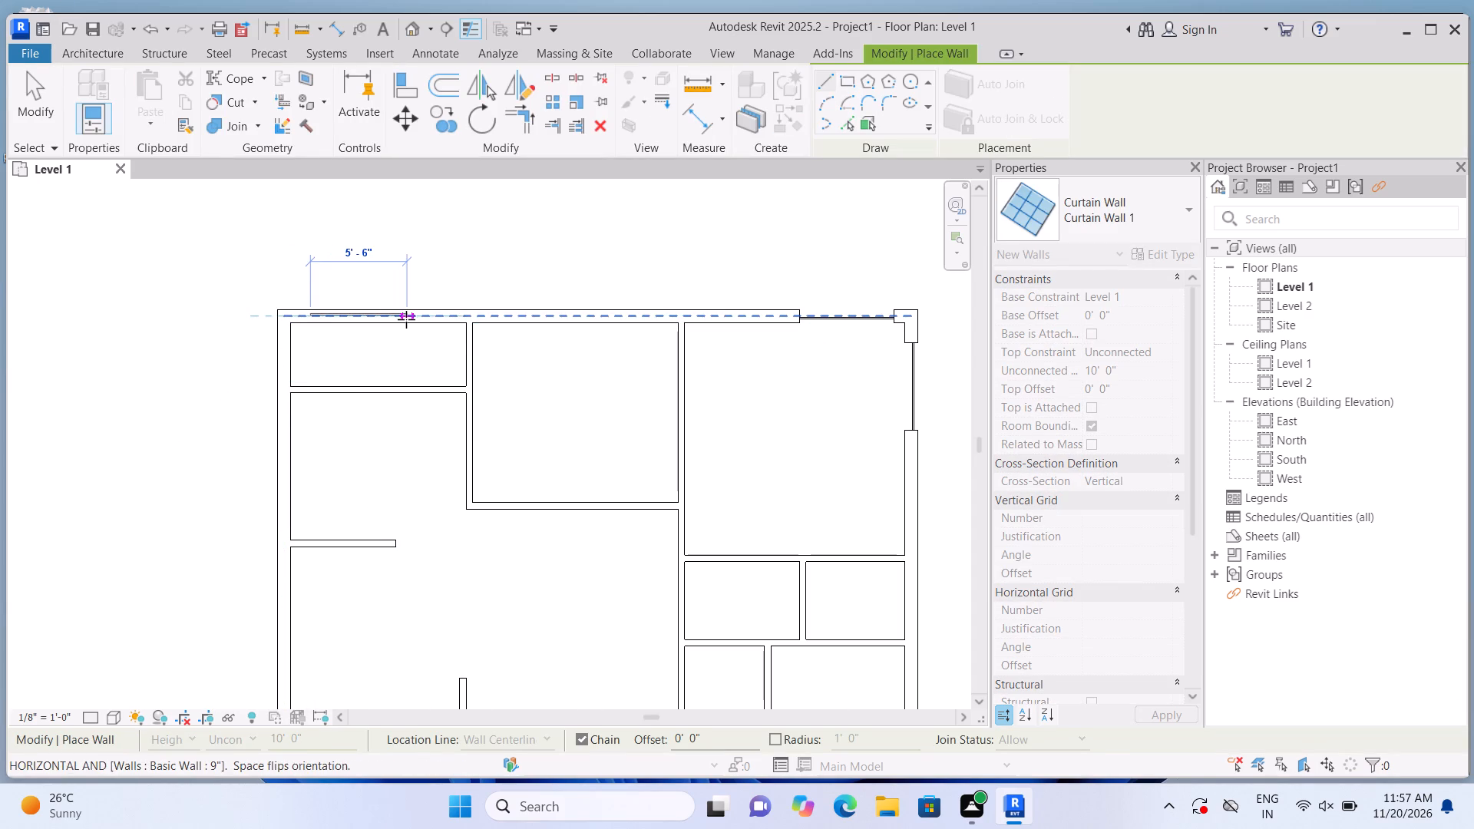
{"action": "left_click", "coordinate": [406, 319]}
{"action": "left_click", "coordinate": [256, 104]}
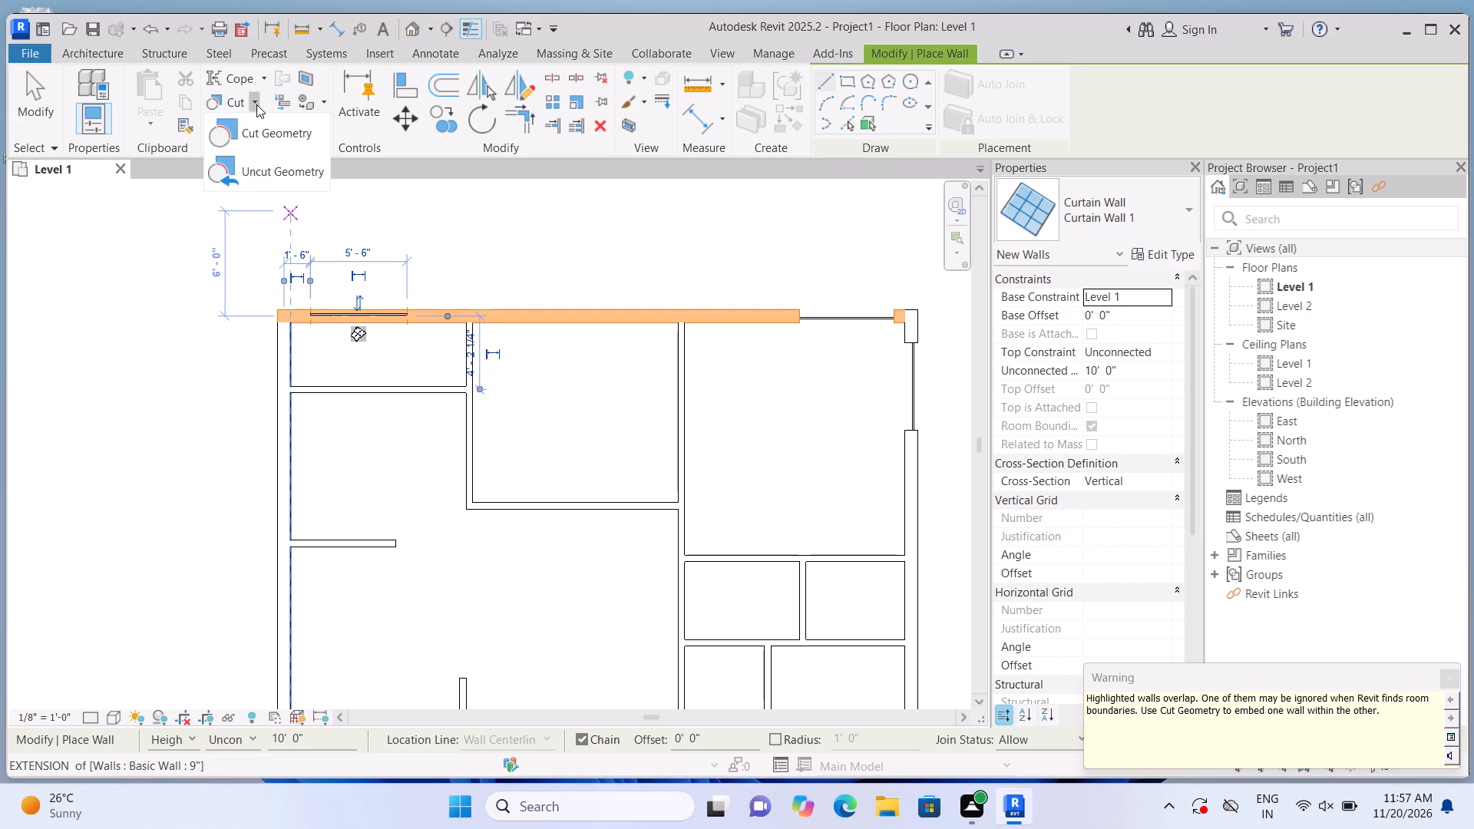
{"action": "left_click", "coordinate": [262, 133]}
{"action": "left_click", "coordinate": [451, 318]}
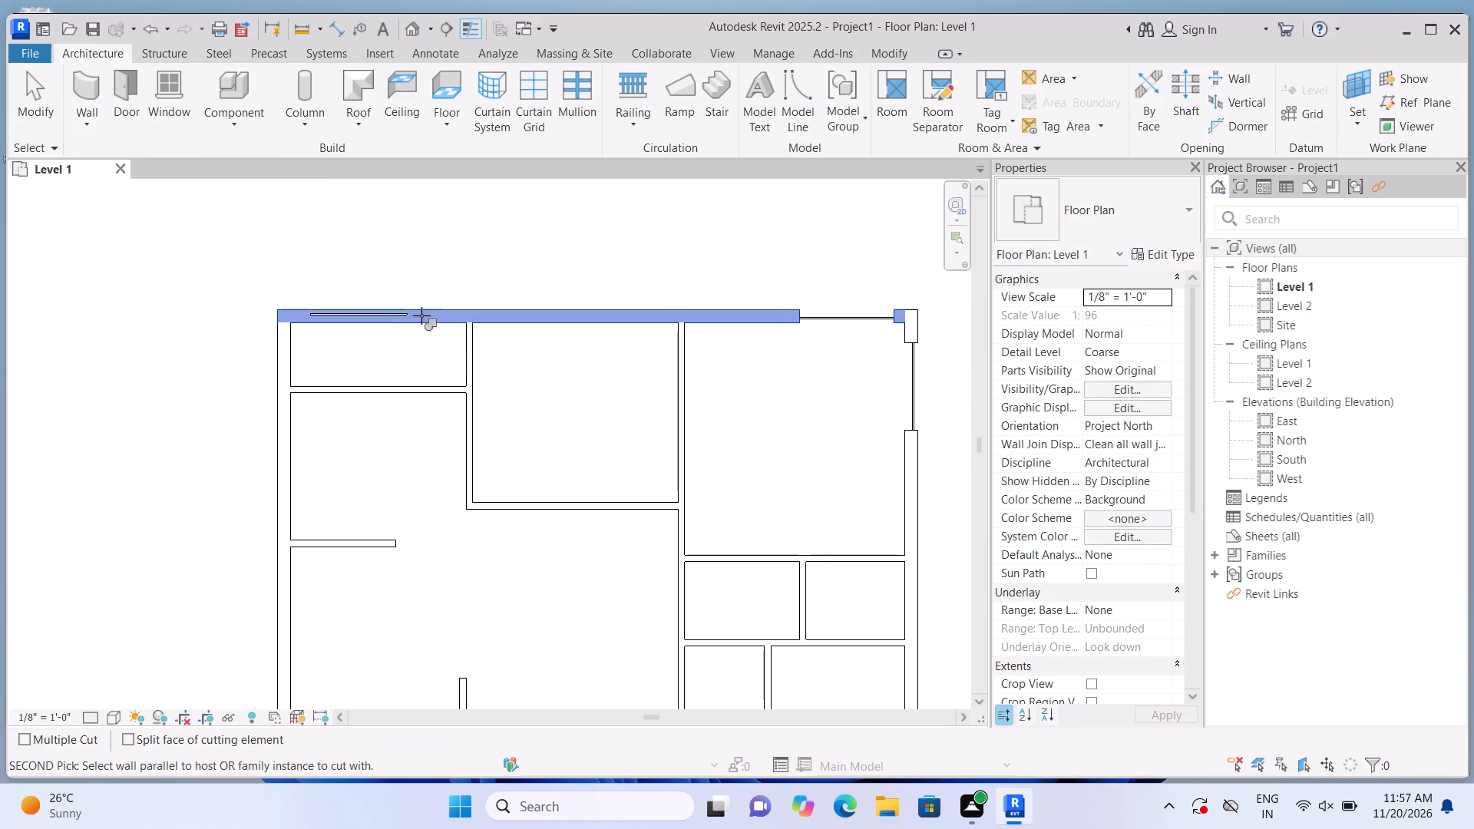
{"action": "left_click", "coordinate": [379, 311]}
Embed a 6' Curtain Wall 1 in the left outer wall, starting about 2'2 1/4" below the top wall, and cut the 9" wall around it.
{"action": "scroll", "coordinate": [403, 271], "scroll_direction": "down", "scroll_amount": 6}
{"action": "scroll", "coordinate": [374, 303], "scroll_direction": "up", "scroll_amount": 3}
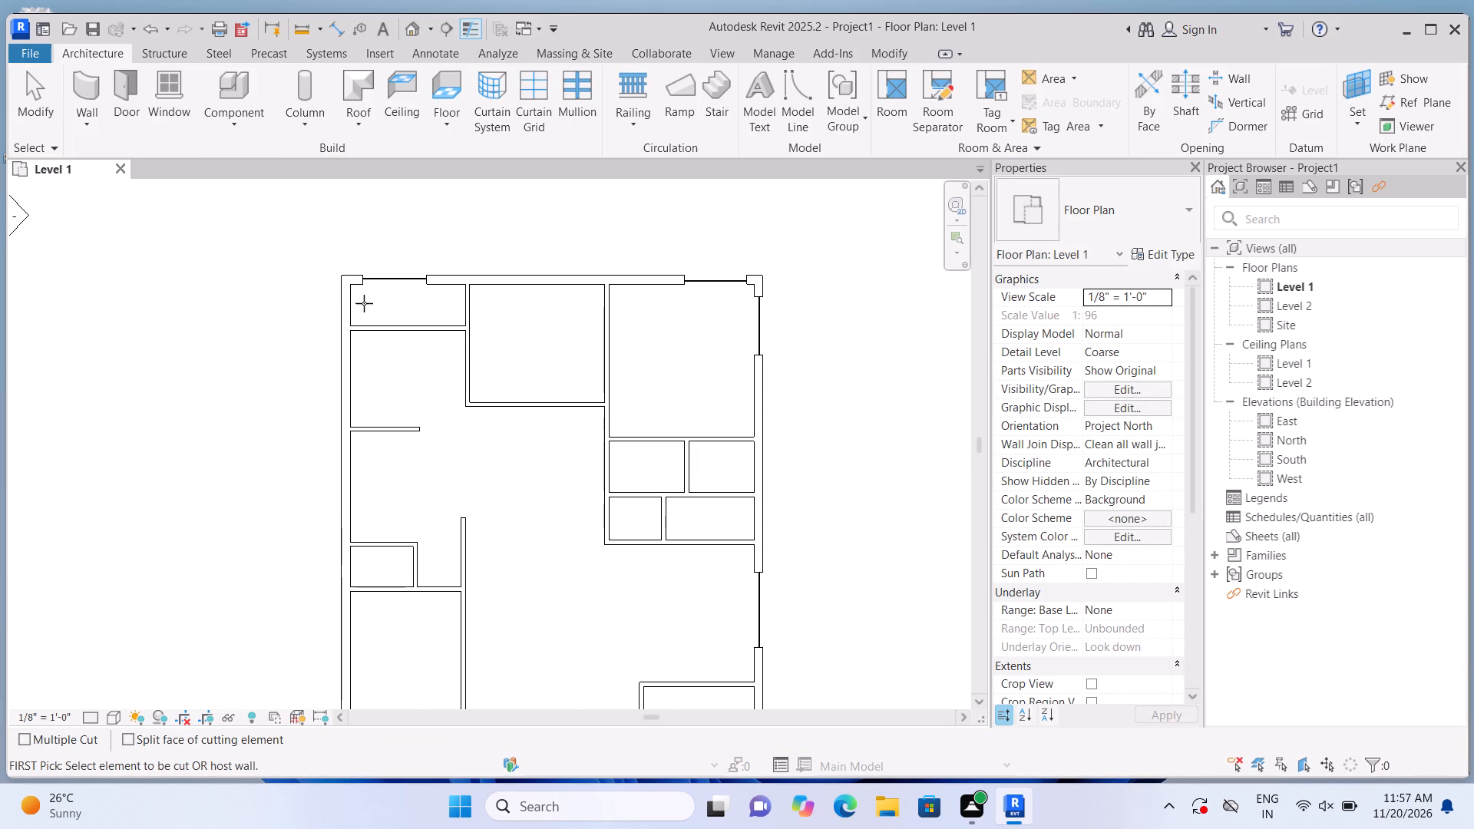
{"action": "left_click", "coordinate": [84, 92]}
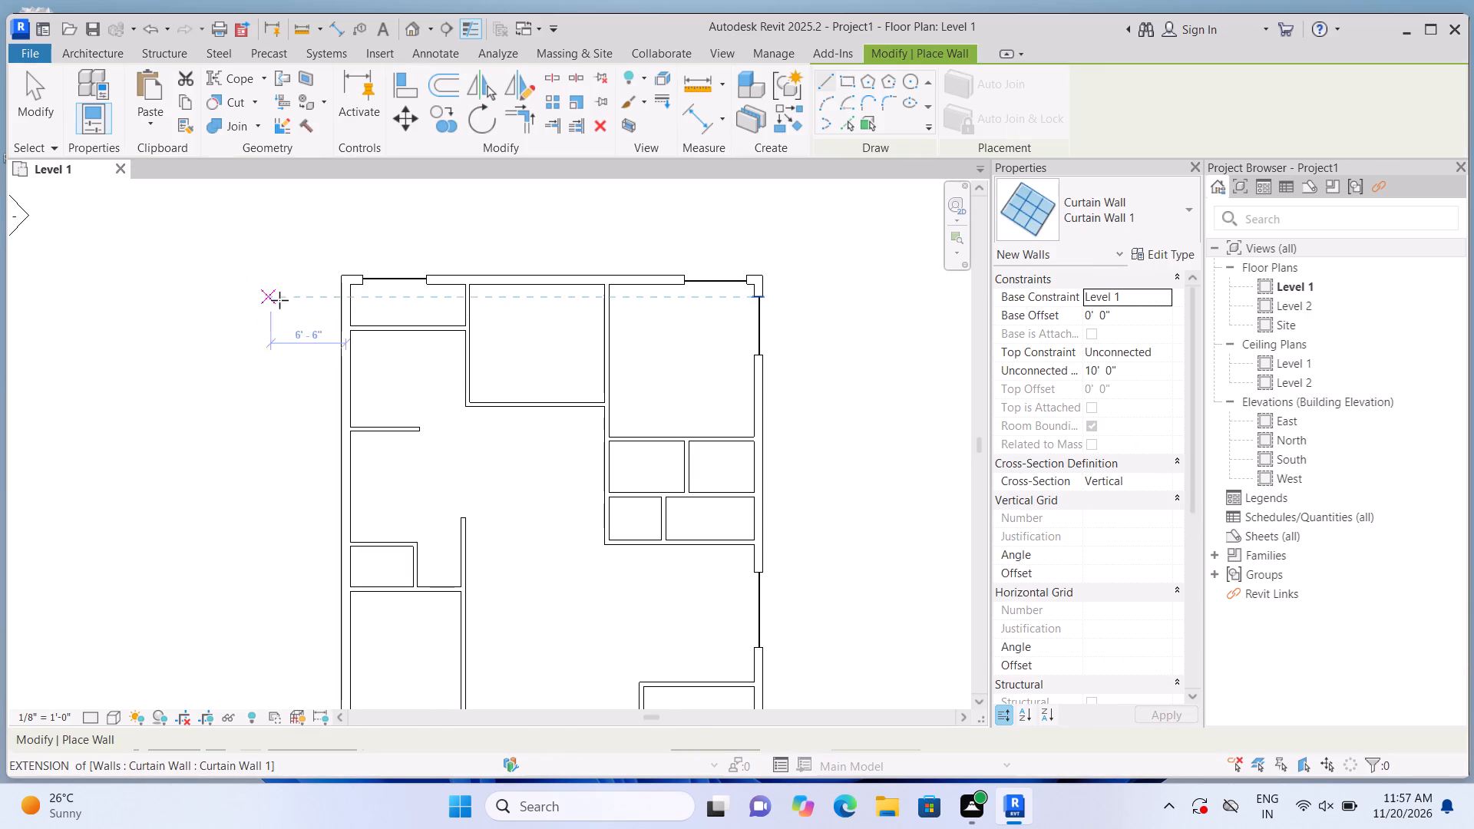
{"action": "left_click", "coordinate": [342, 306]}
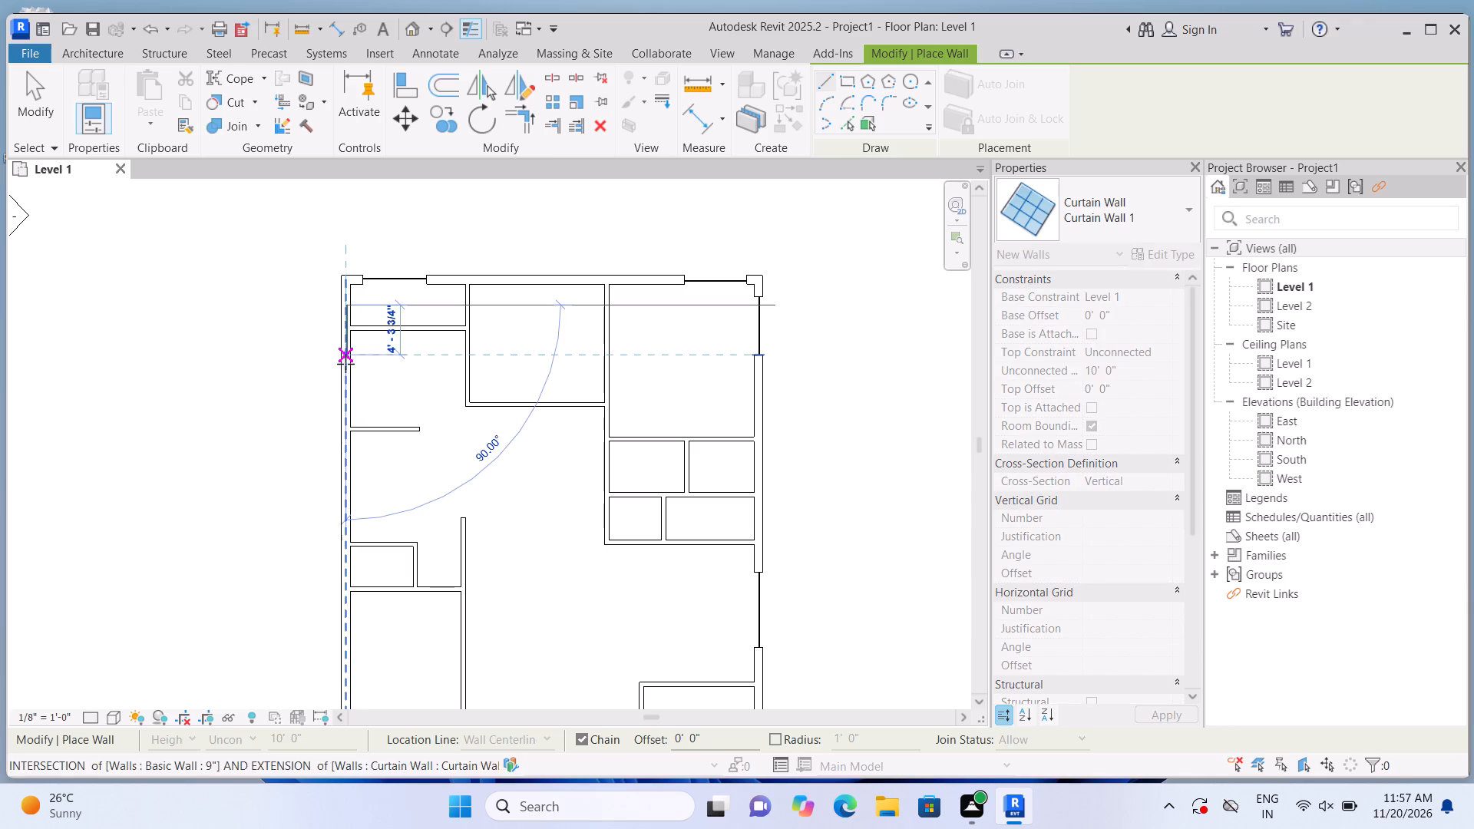
{"action": "left_click", "coordinate": [344, 372]}
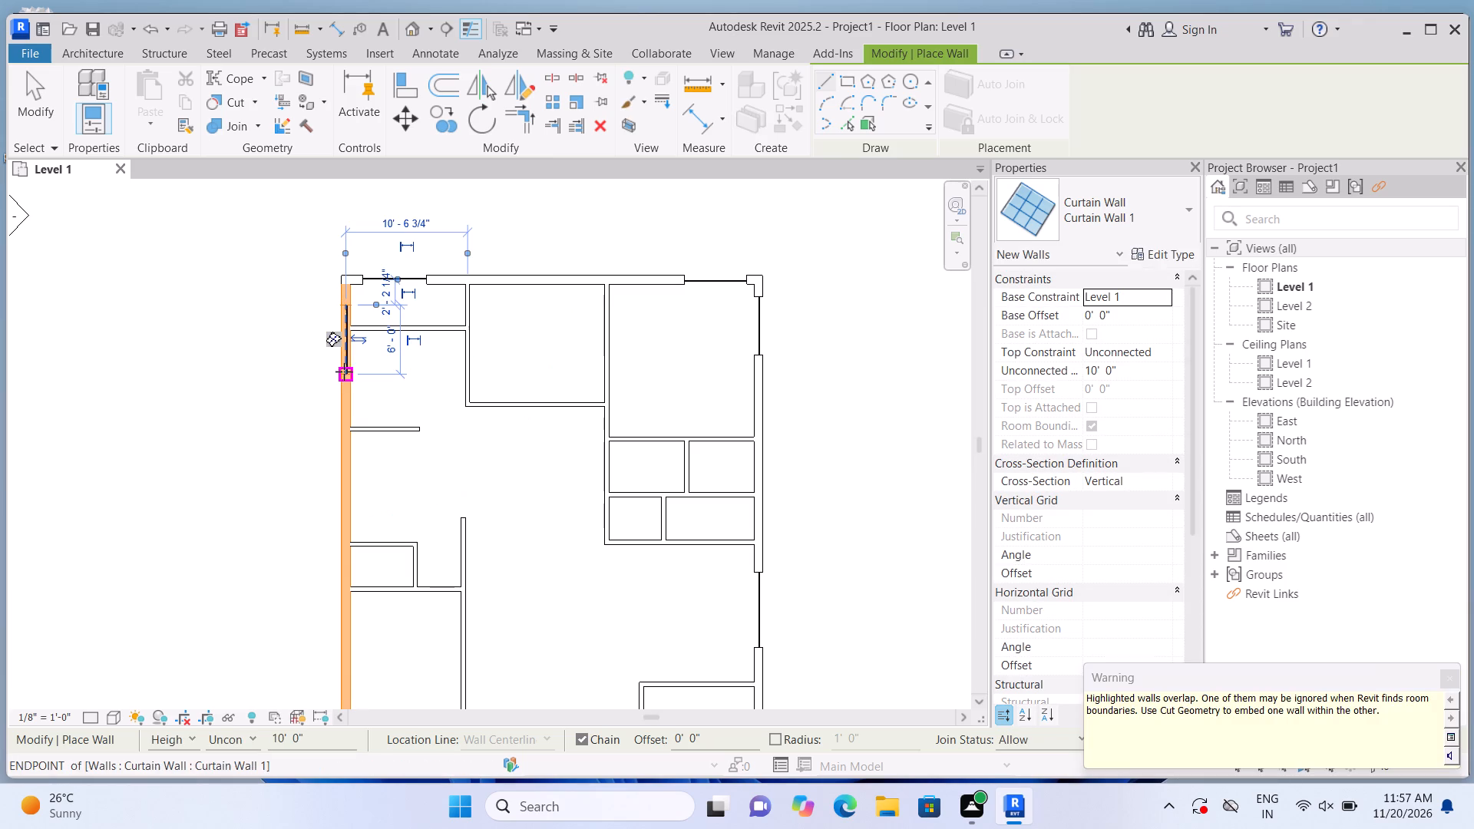
{"action": "left_click", "coordinate": [253, 100]}
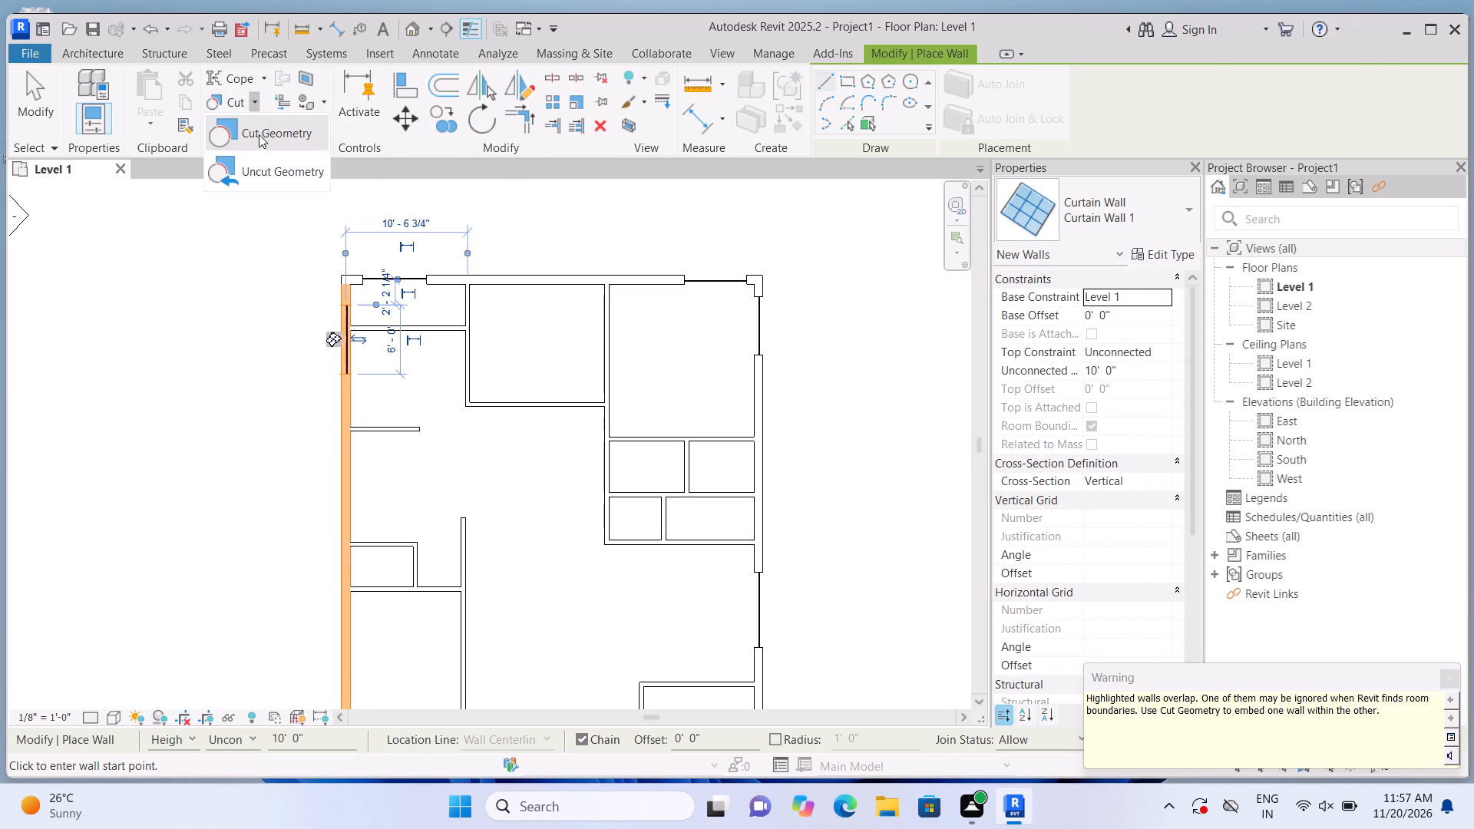
{"action": "left_click", "coordinate": [259, 135]}
{"action": "left_click", "coordinate": [351, 412]}
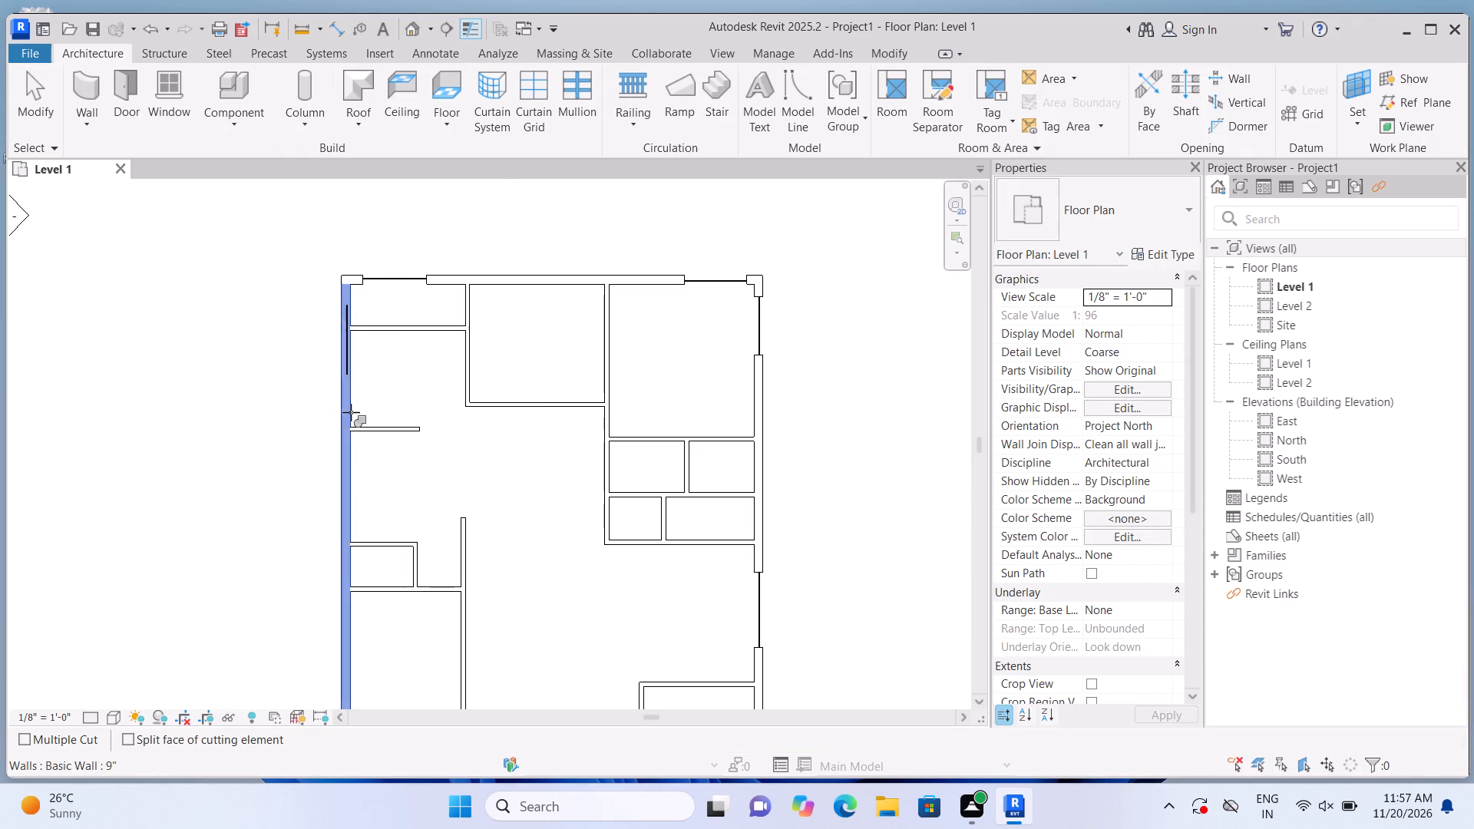
{"action": "left_click", "coordinate": [348, 363]}
Embed a 6' Curtain Wall 1 in the bottom-left room's left outer wall, starting 1'6" above the bottom outer wall, and cut the 9" wall.
{"action": "scroll", "coordinate": [361, 327], "scroll_direction": "down", "scroll_amount": 7}
{"action": "scroll", "coordinate": [372, 483], "scroll_direction": "up", "scroll_amount": 2}
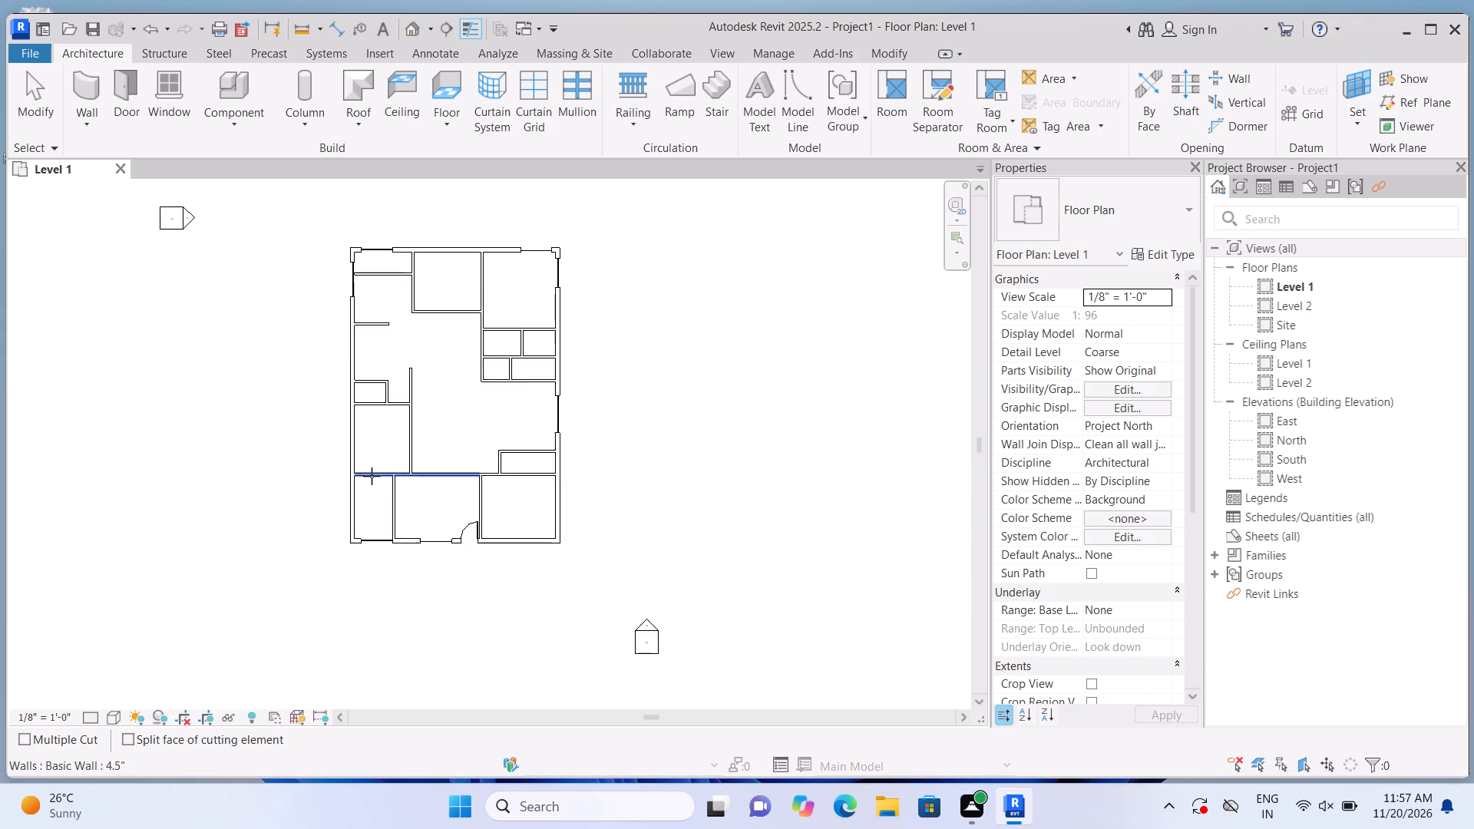
{"action": "scroll", "coordinate": [372, 476], "scroll_direction": "up", "scroll_amount": 6}
{"action": "left_click", "coordinate": [91, 86]}
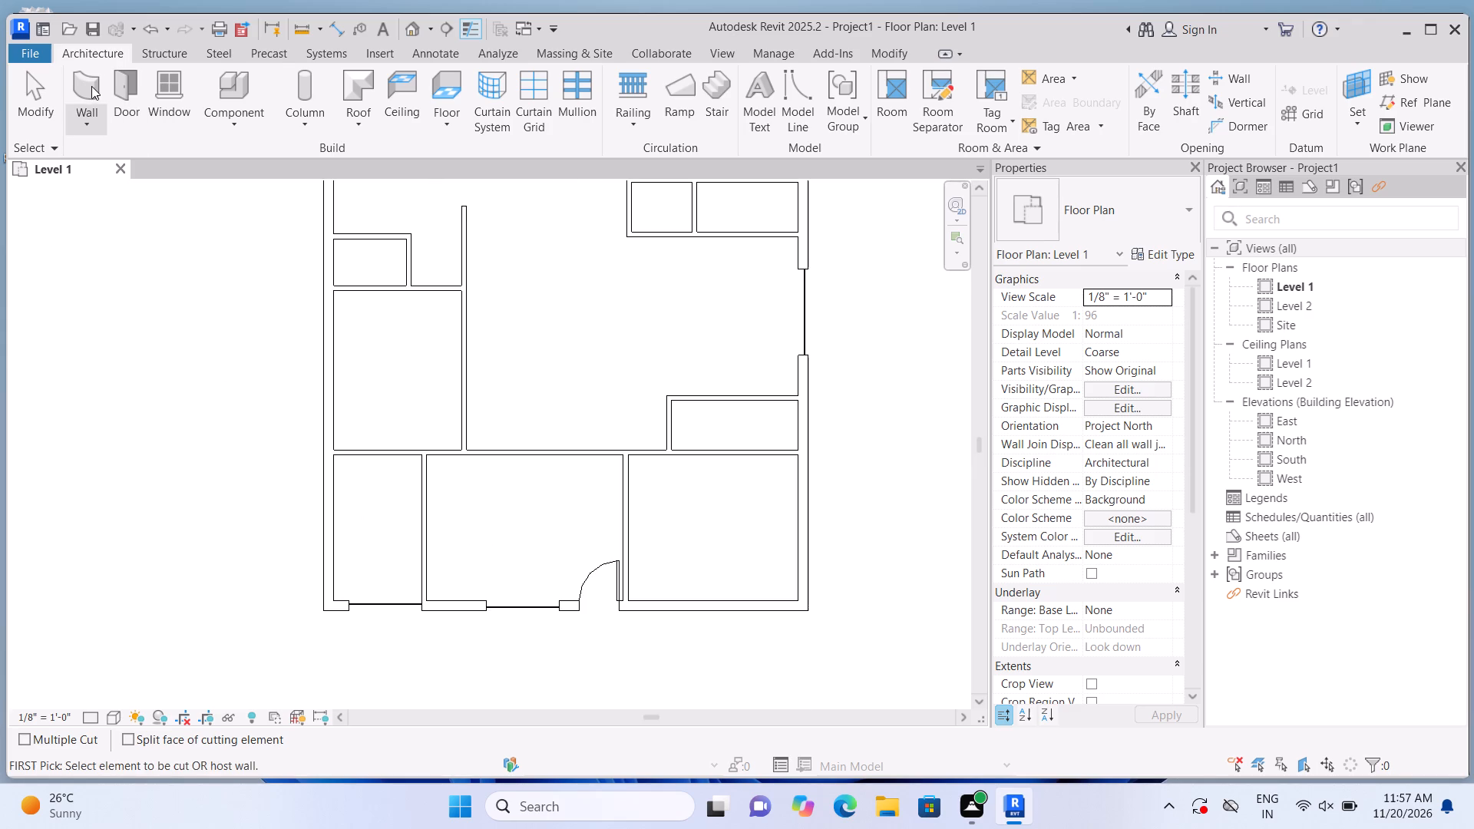
{"action": "left_click", "coordinate": [334, 588]}
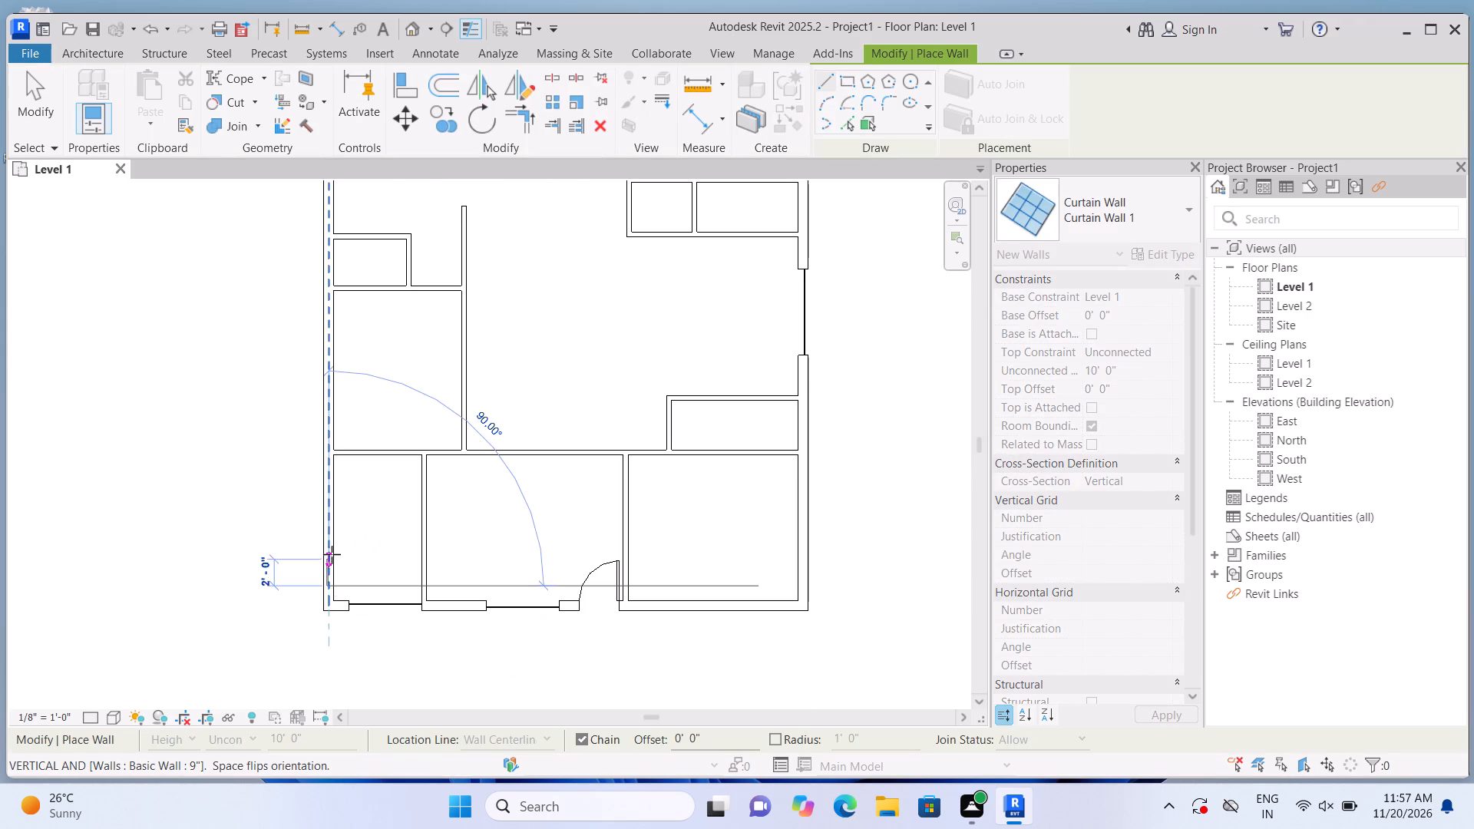
{"action": "left_click", "coordinate": [332, 505]}
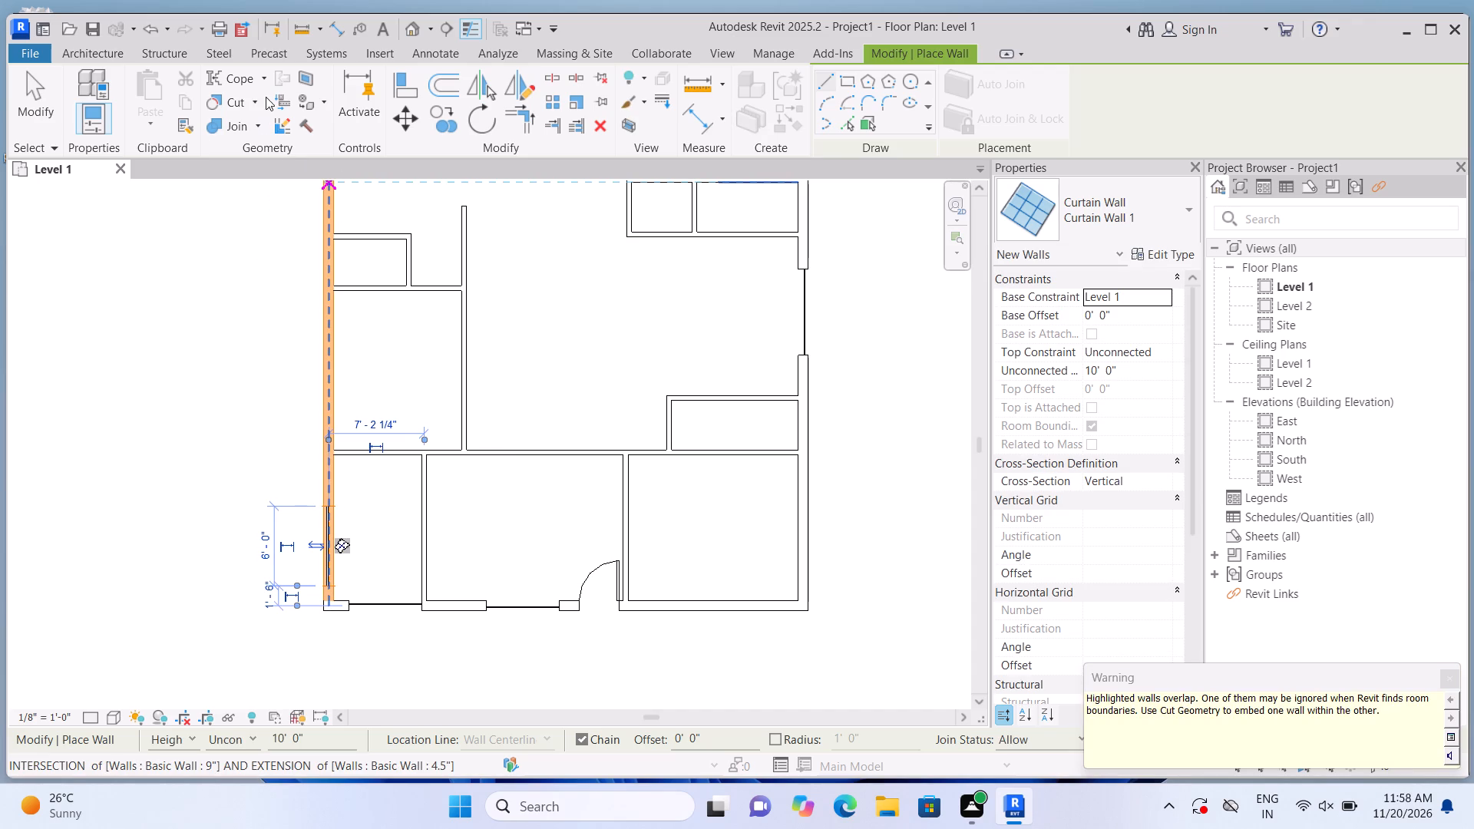
{"action": "left_click", "coordinate": [256, 98]}
{"action": "left_click", "coordinate": [256, 117]}
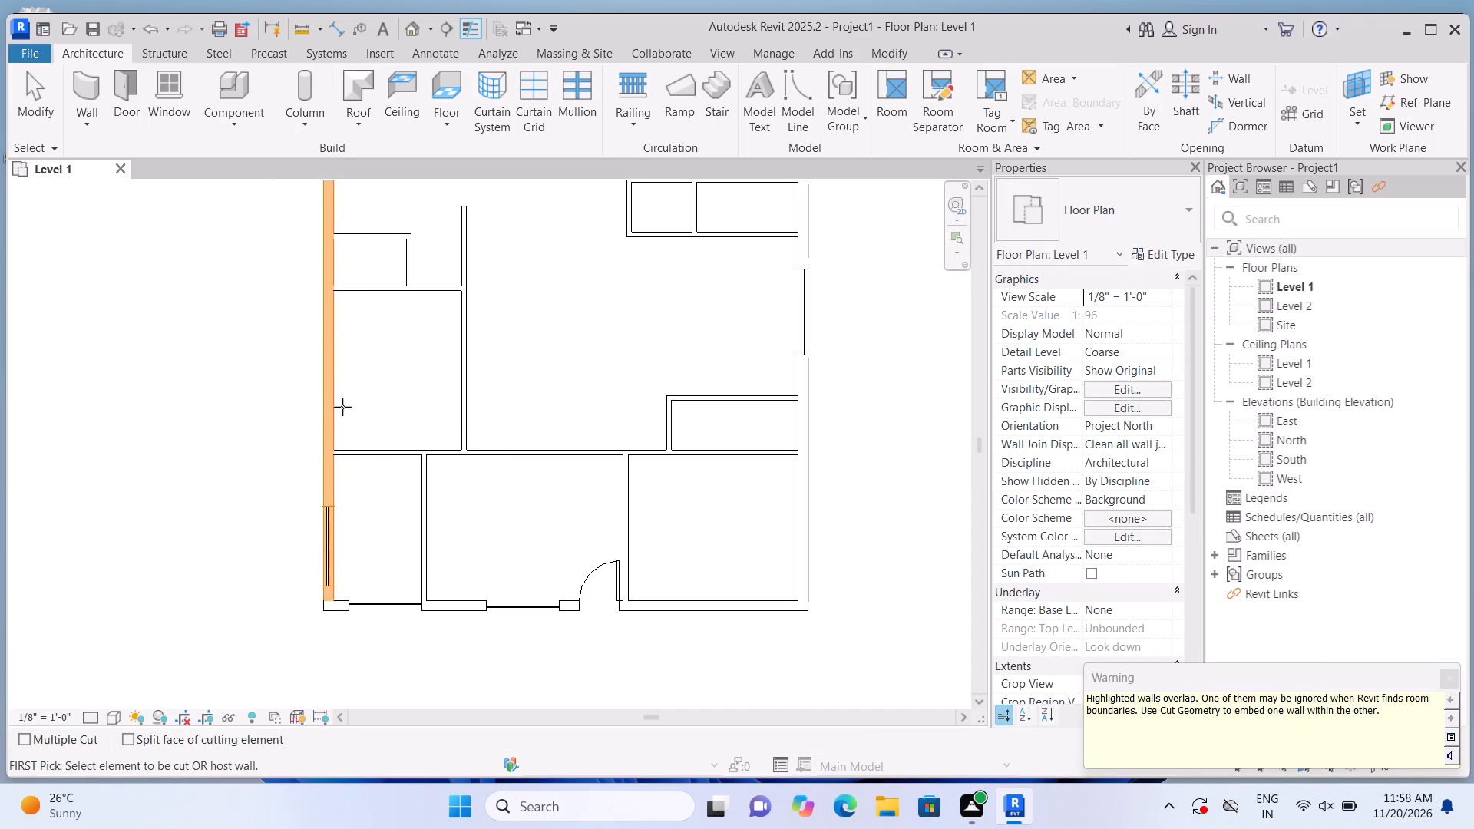
{"action": "left_click", "coordinate": [342, 412]}
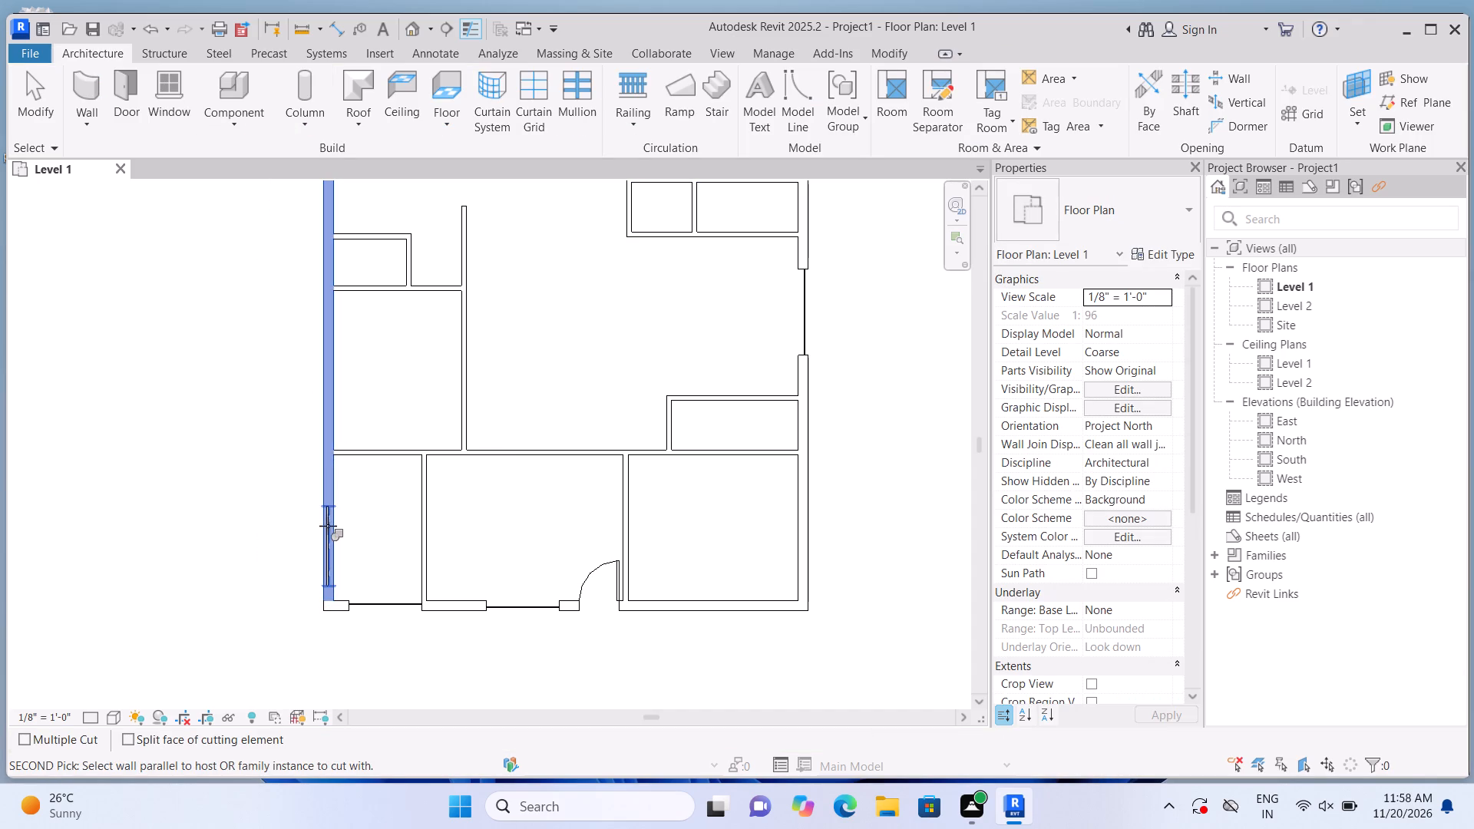
{"action": "left_click", "coordinate": [329, 526]}
Open the default 3D view of the model and set its visual style to Shaded.
{"action": "scroll", "coordinate": [345, 520], "scroll_direction": "down", "scroll_amount": 9}
{"action": "scroll", "coordinate": [353, 535], "scroll_direction": "up", "scroll_amount": 2}
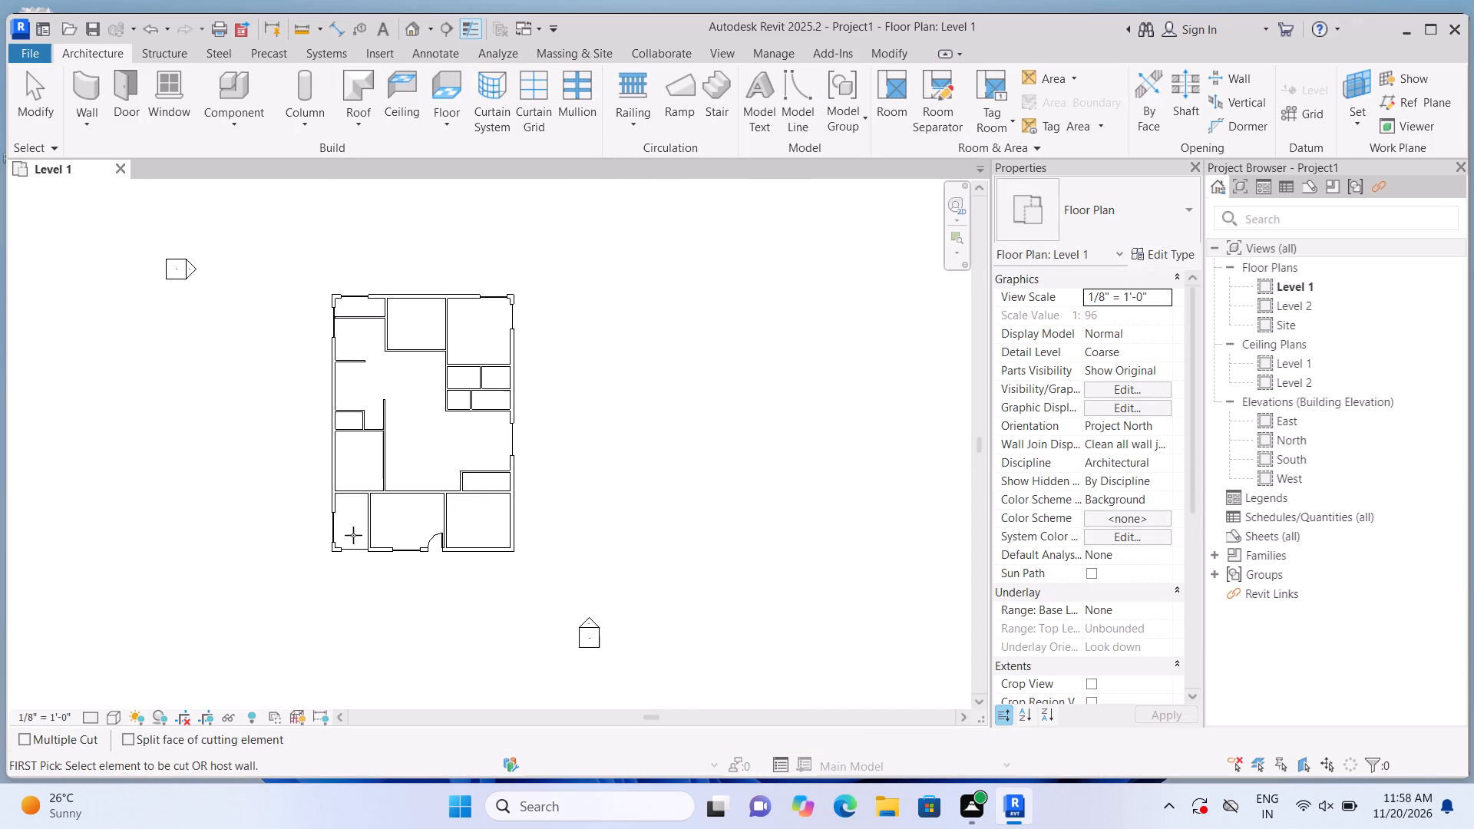
{"action": "scroll", "coordinate": [353, 535], "scroll_direction": "up", "scroll_amount": 1}
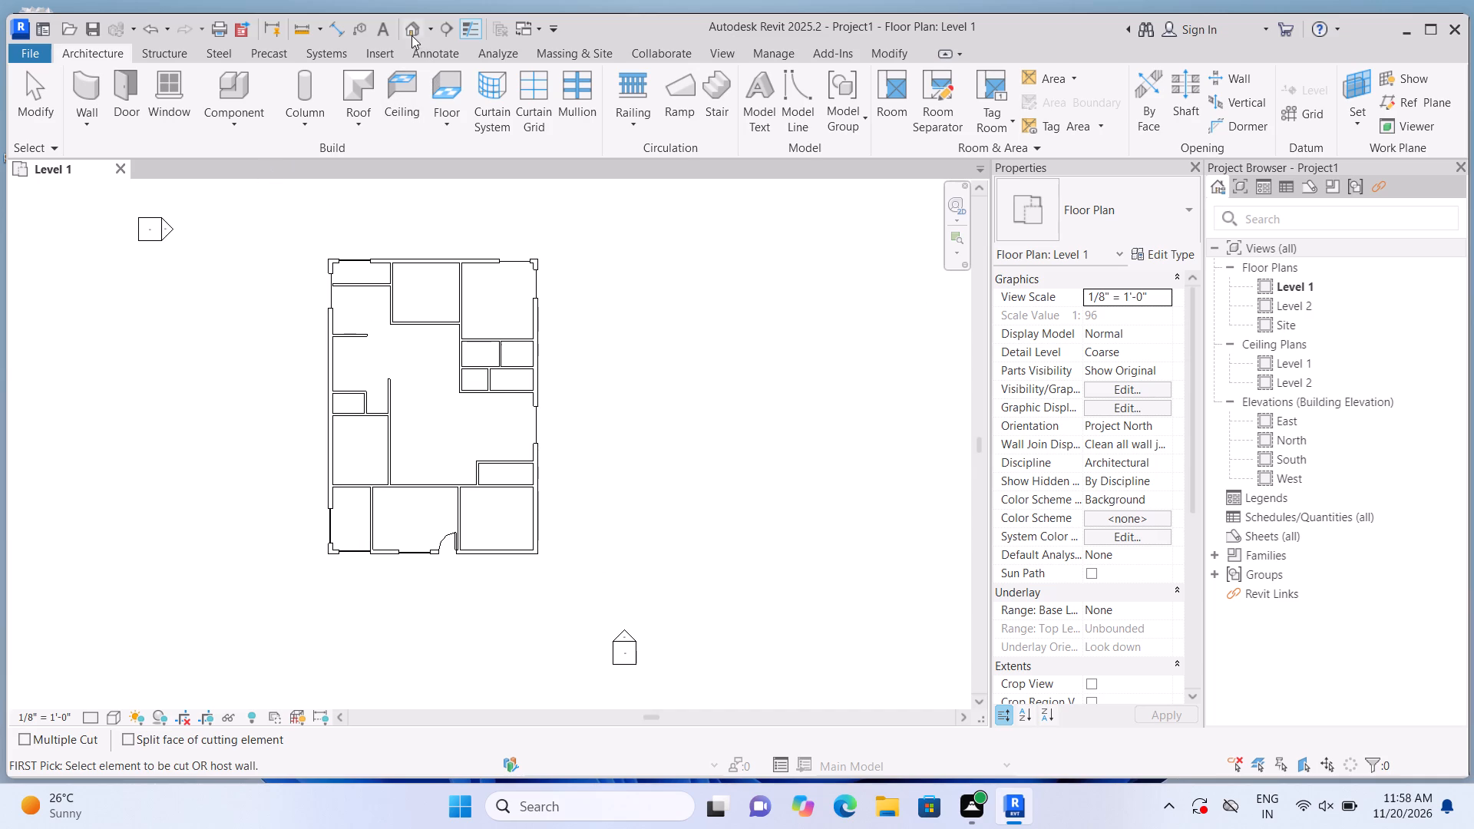
{"action": "left_click", "coordinate": [410, 28]}
{"action": "scroll", "coordinate": [257, 527], "scroll_direction": "up", "scroll_amount": 5}
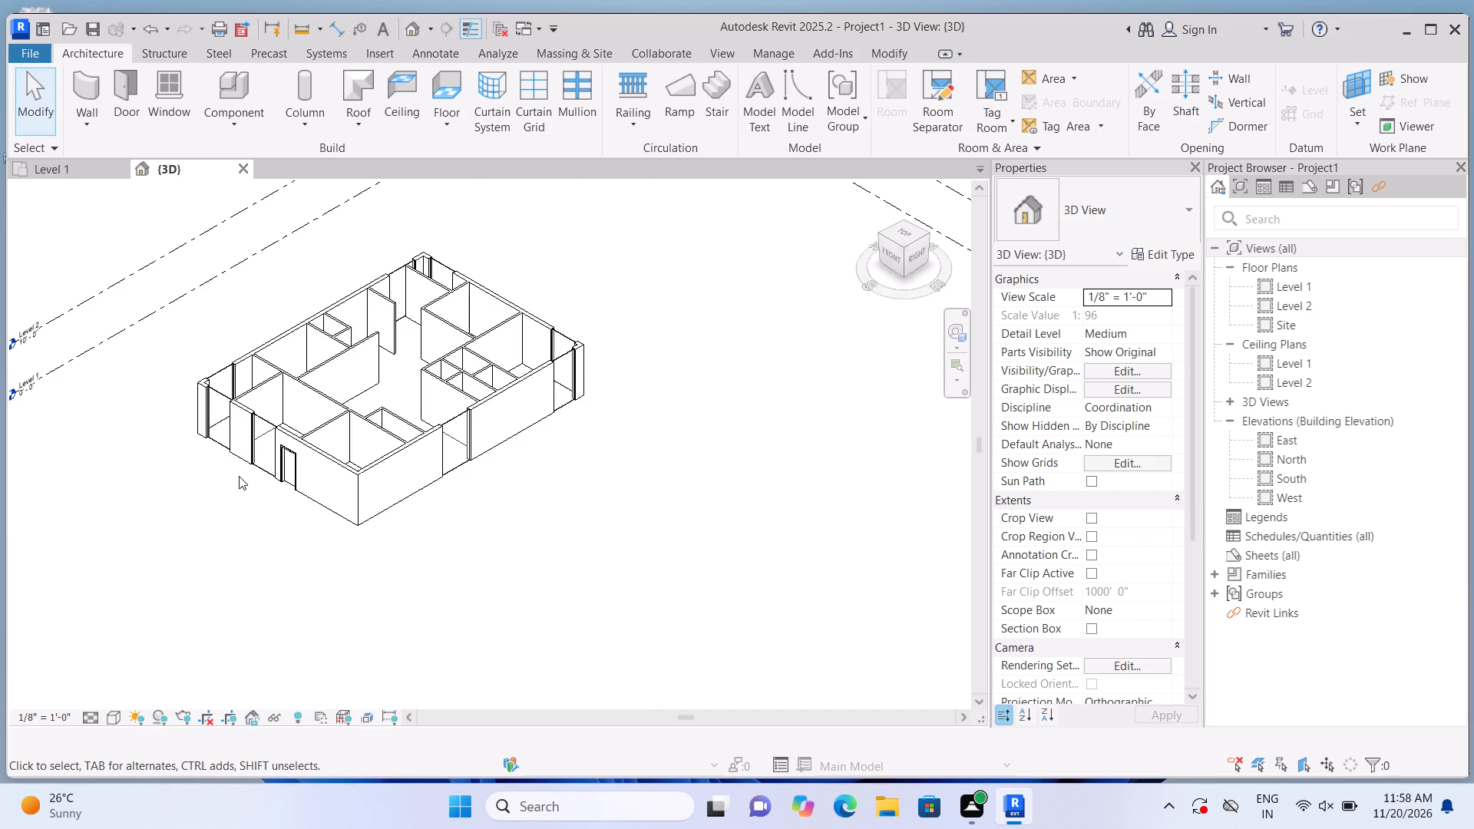
{"action": "scroll", "coordinate": [239, 476], "scroll_direction": "up", "scroll_amount": 3}
{"action": "left_click", "coordinate": [113, 715]}
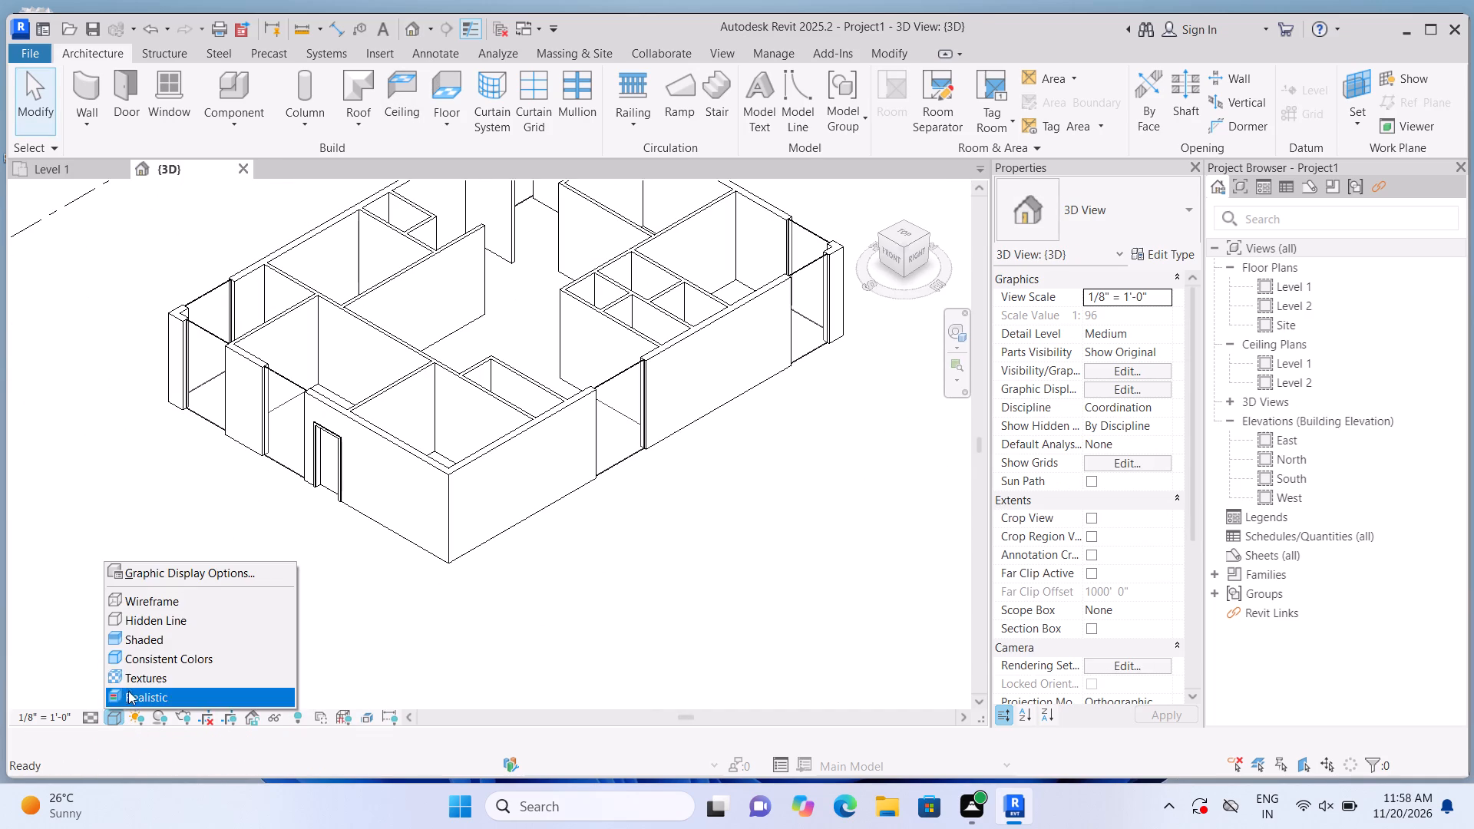
{"action": "left_click", "coordinate": [145, 639]}
Examine the shaded 3D model from above and below to check the walls, door and embedded curtain walls.
{"action": "middle_click_drag", "start_coordinate": [173, 462], "coordinate": [200, 610]}
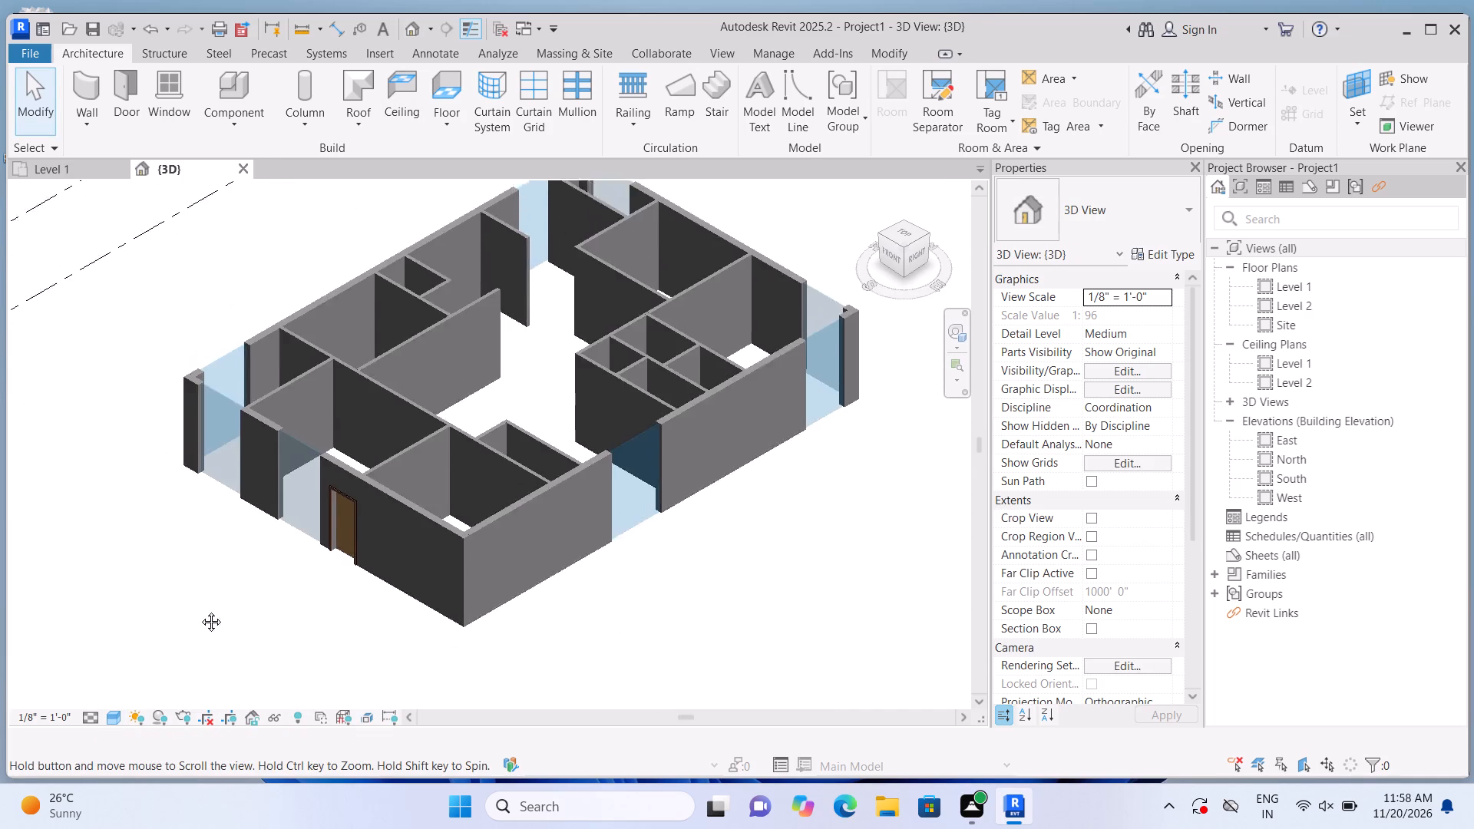
{"action": "middle_click_drag", "start_coordinate": [200, 610], "coordinate": [212, 685]}
{"action": "scroll", "coordinate": [286, 497], "scroll_direction": "down", "scroll_amount": 3}
{"action": "scroll", "coordinate": [263, 598], "scroll_direction": "down", "scroll_amount": 1}
{"action": "scroll", "coordinate": [248, 679], "scroll_direction": "up", "scroll_amount": 2}
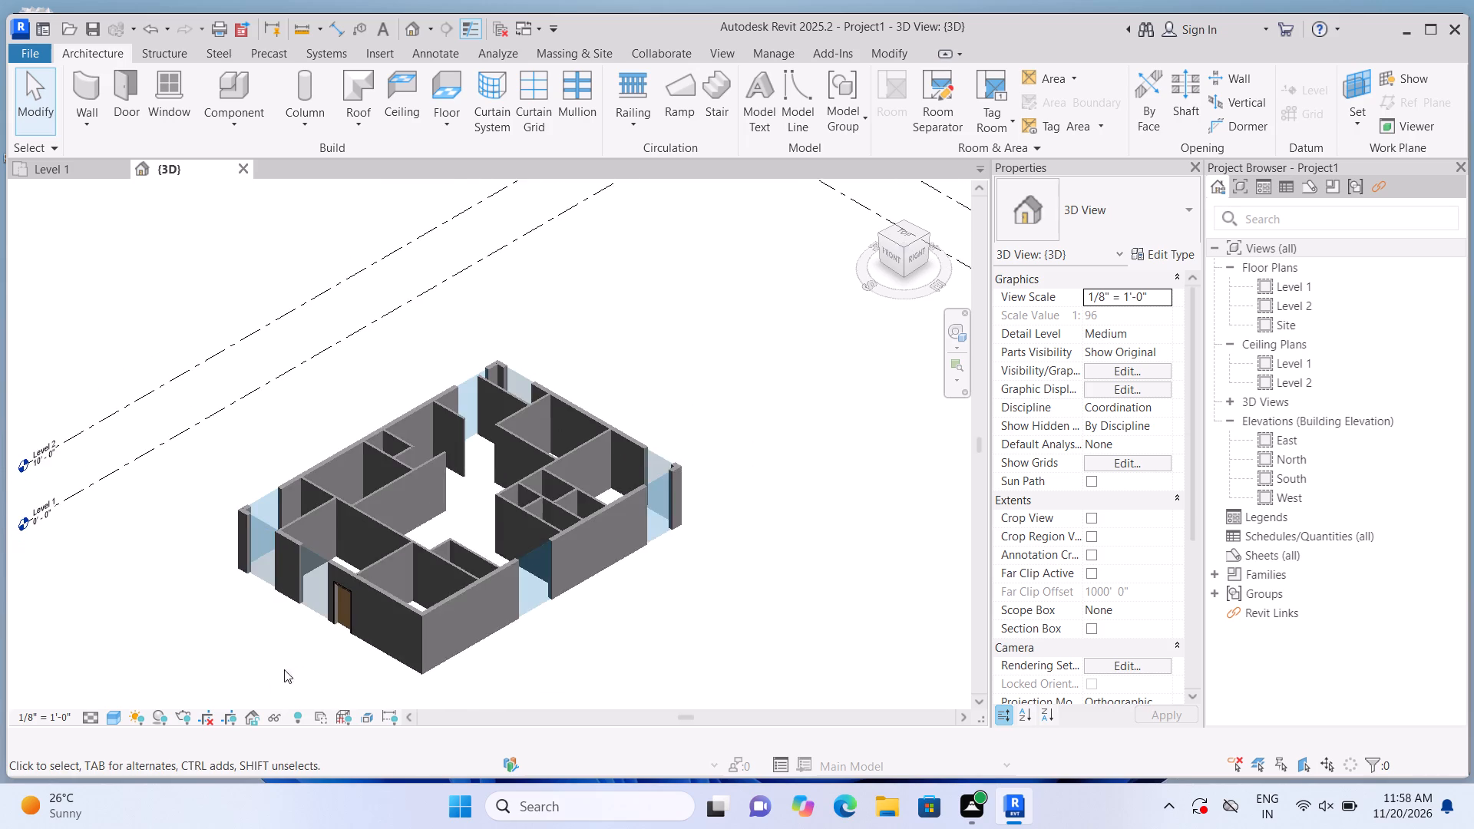
{"action": "scroll", "coordinate": [284, 669], "scroll_direction": "up", "scroll_amount": 2}
{"action": "middle_click_drag", "start_coordinate": [302, 668], "coordinate": [326, 212]}
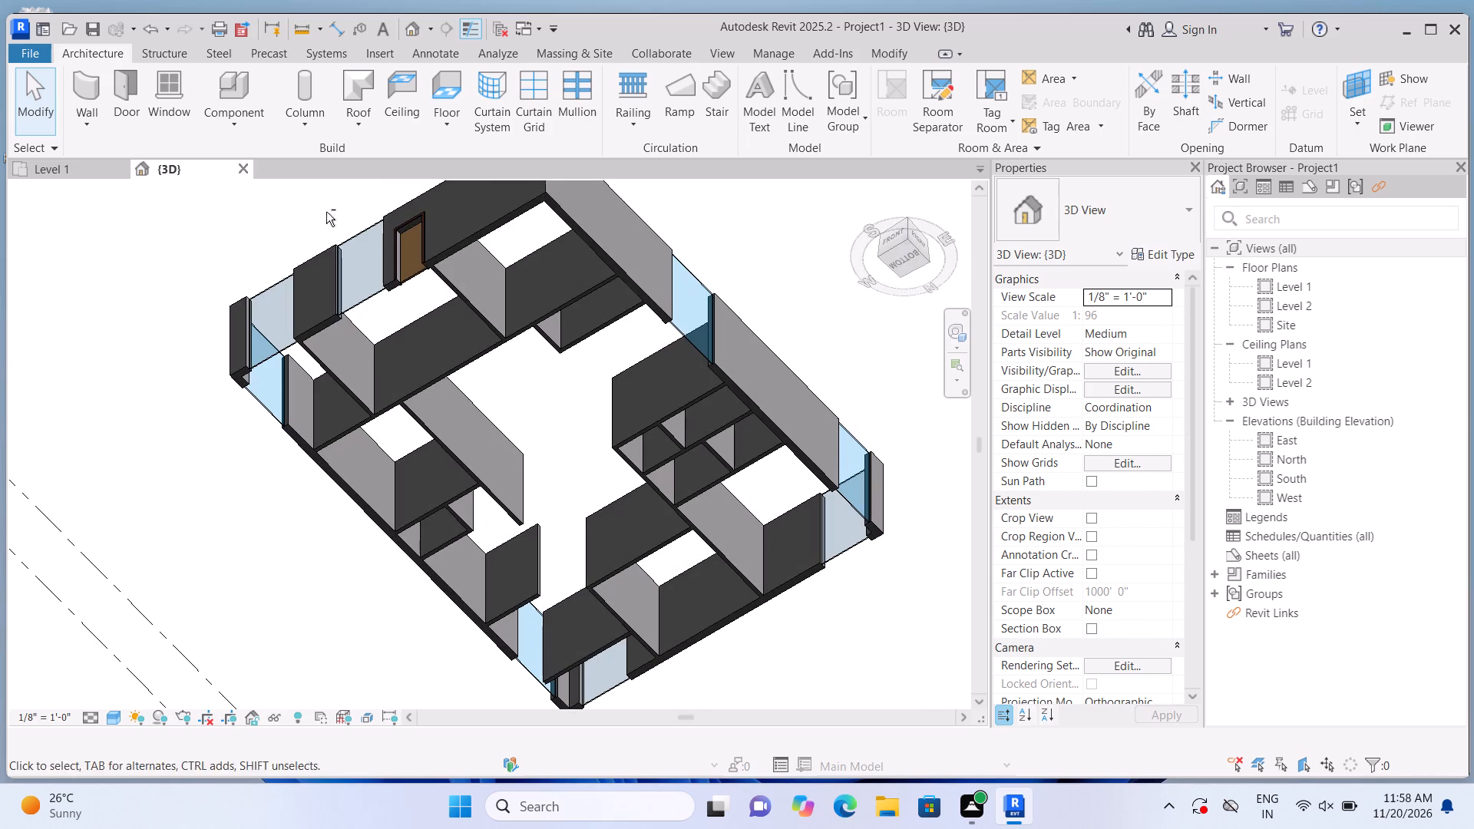
Create an in-place component in the Generic Models category, keeping the suggested name.
{"action": "scroll", "coordinate": [740, 825], "scroll_direction": "up", "scroll_amount": 1}
{"action": "scroll", "coordinate": [725, 692], "scroll_direction": "up", "scroll_amount": 3}
{"action": "scroll", "coordinate": [699, 532], "scroll_direction": "down", "scroll_amount": 4}
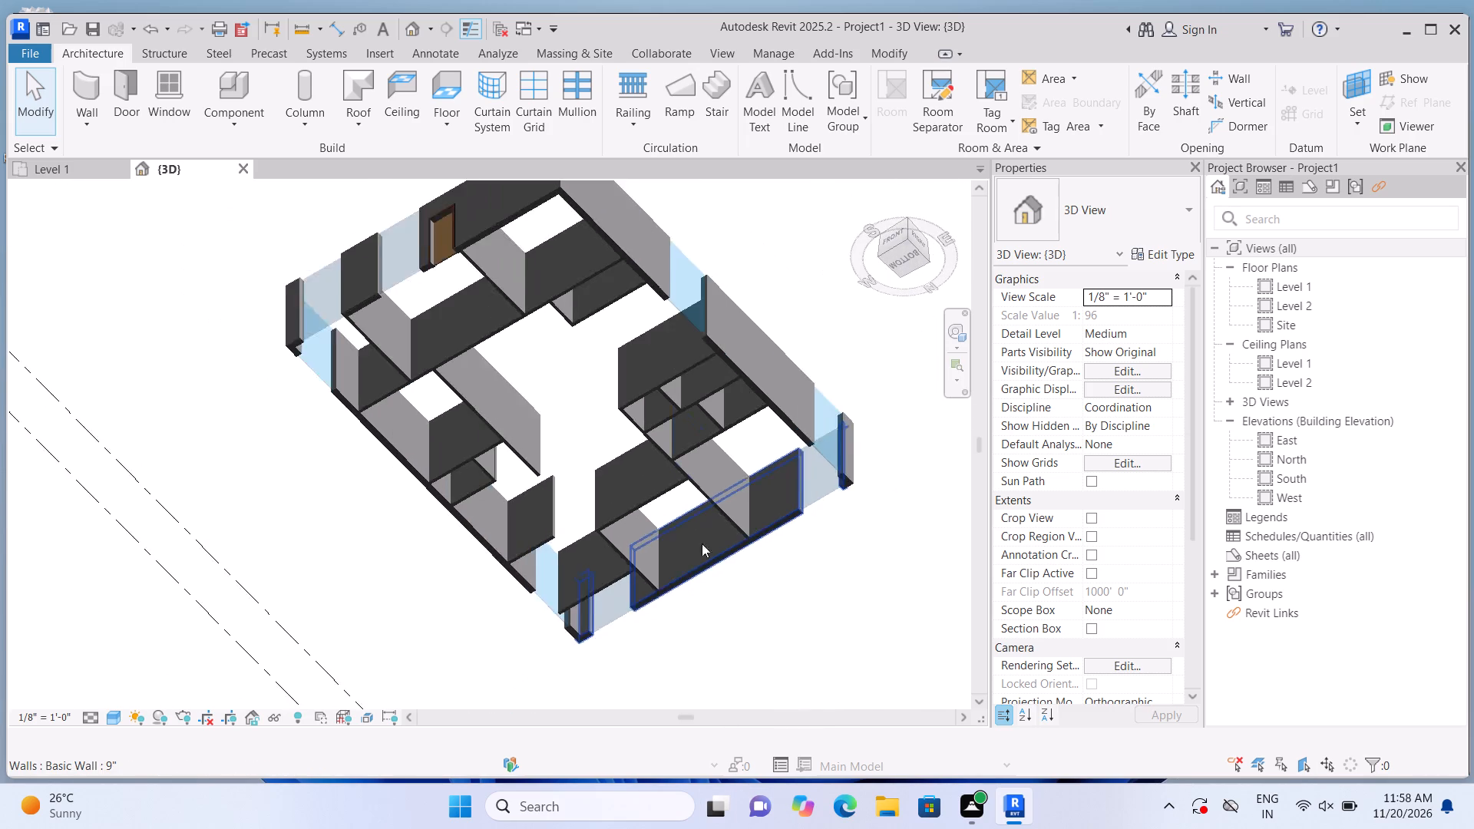
{"action": "scroll", "coordinate": [623, 657], "scroll_direction": "up", "scroll_amount": 11}
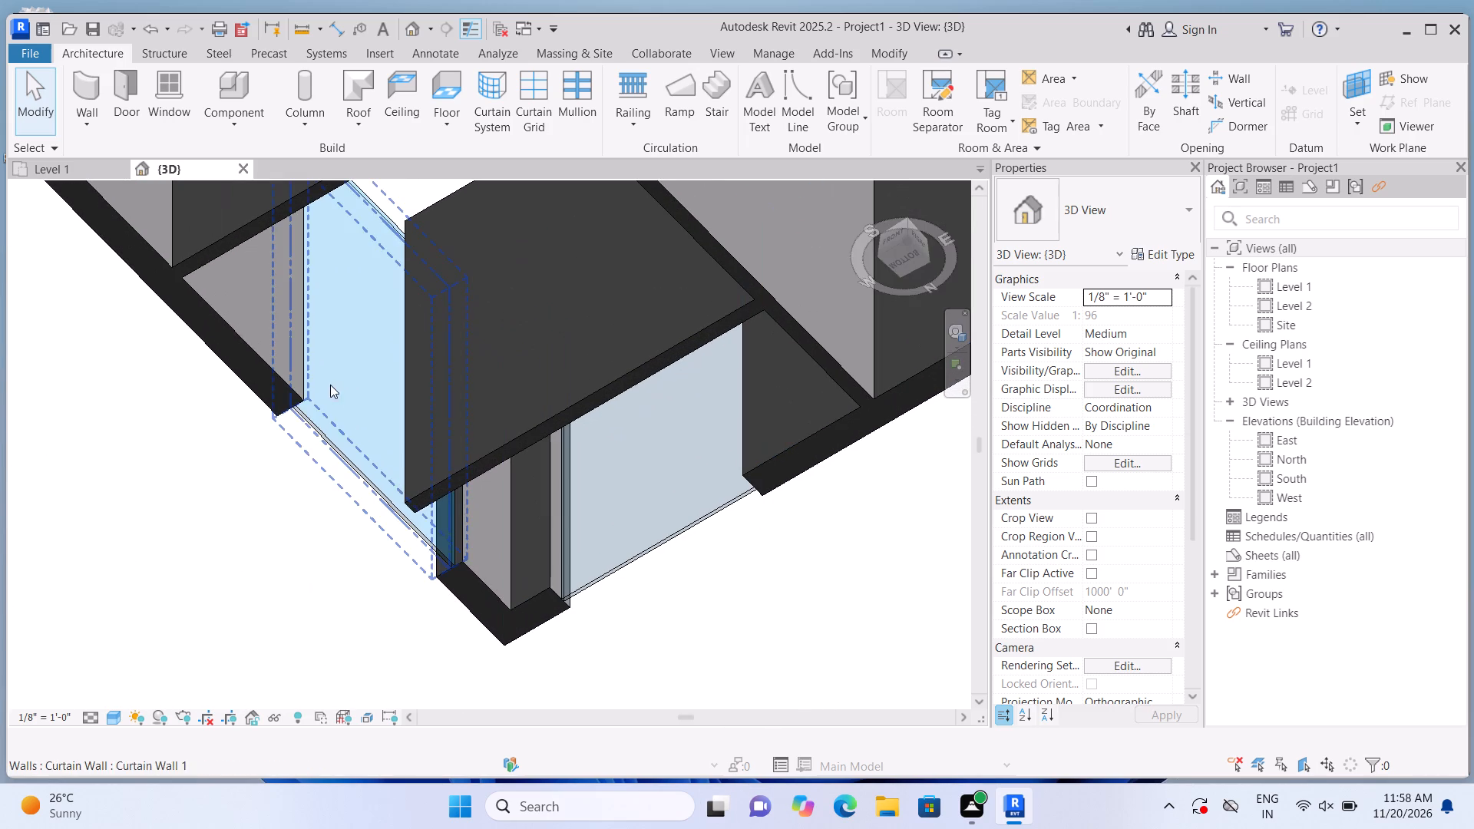
{"action": "left_click", "coordinate": [246, 125]}
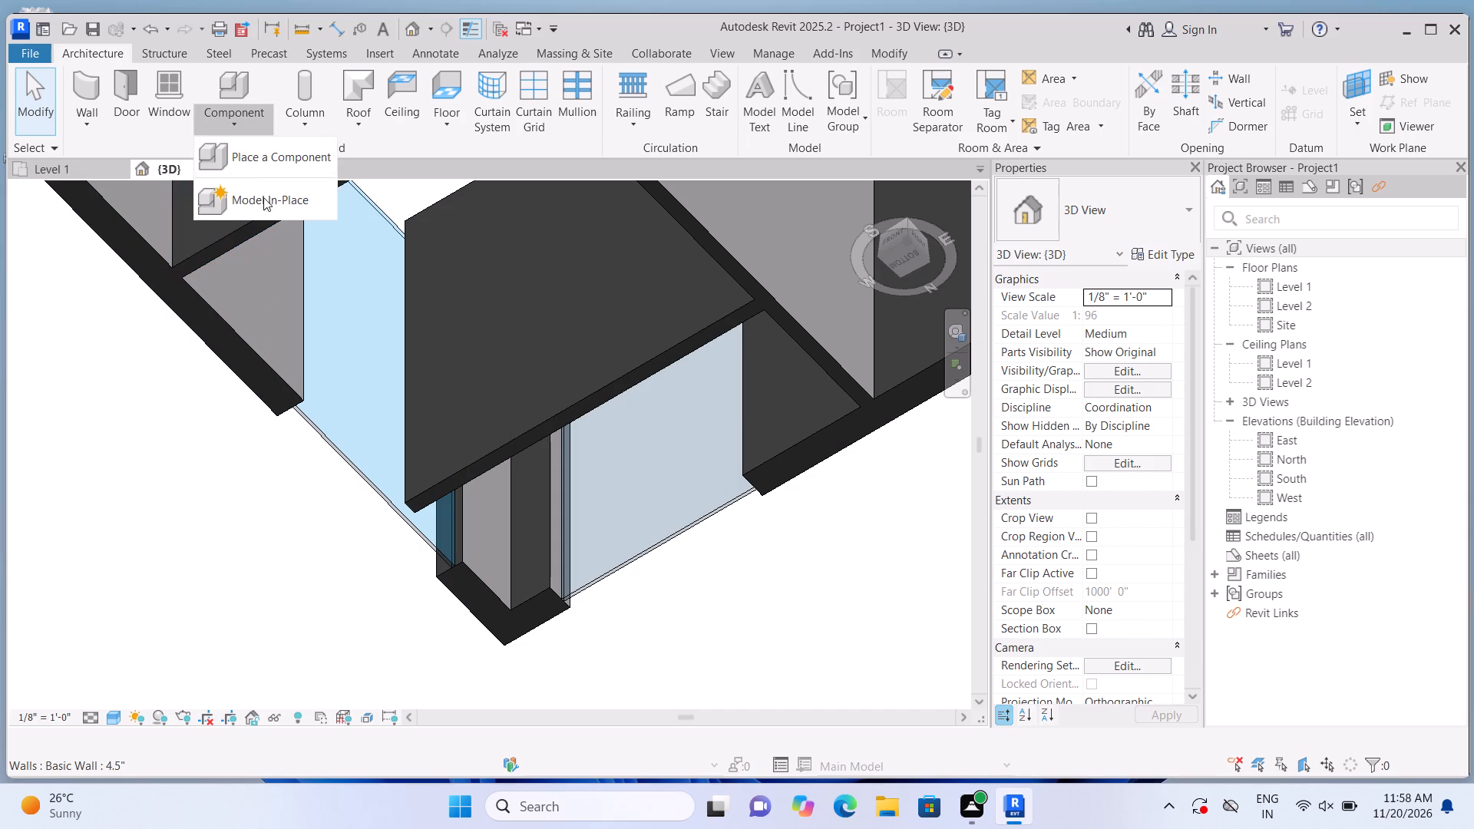
{"action": "left_click", "coordinate": [266, 204]}
{"action": "scroll", "coordinate": [778, 377], "scroll_direction": "down", "scroll_amount": 6}
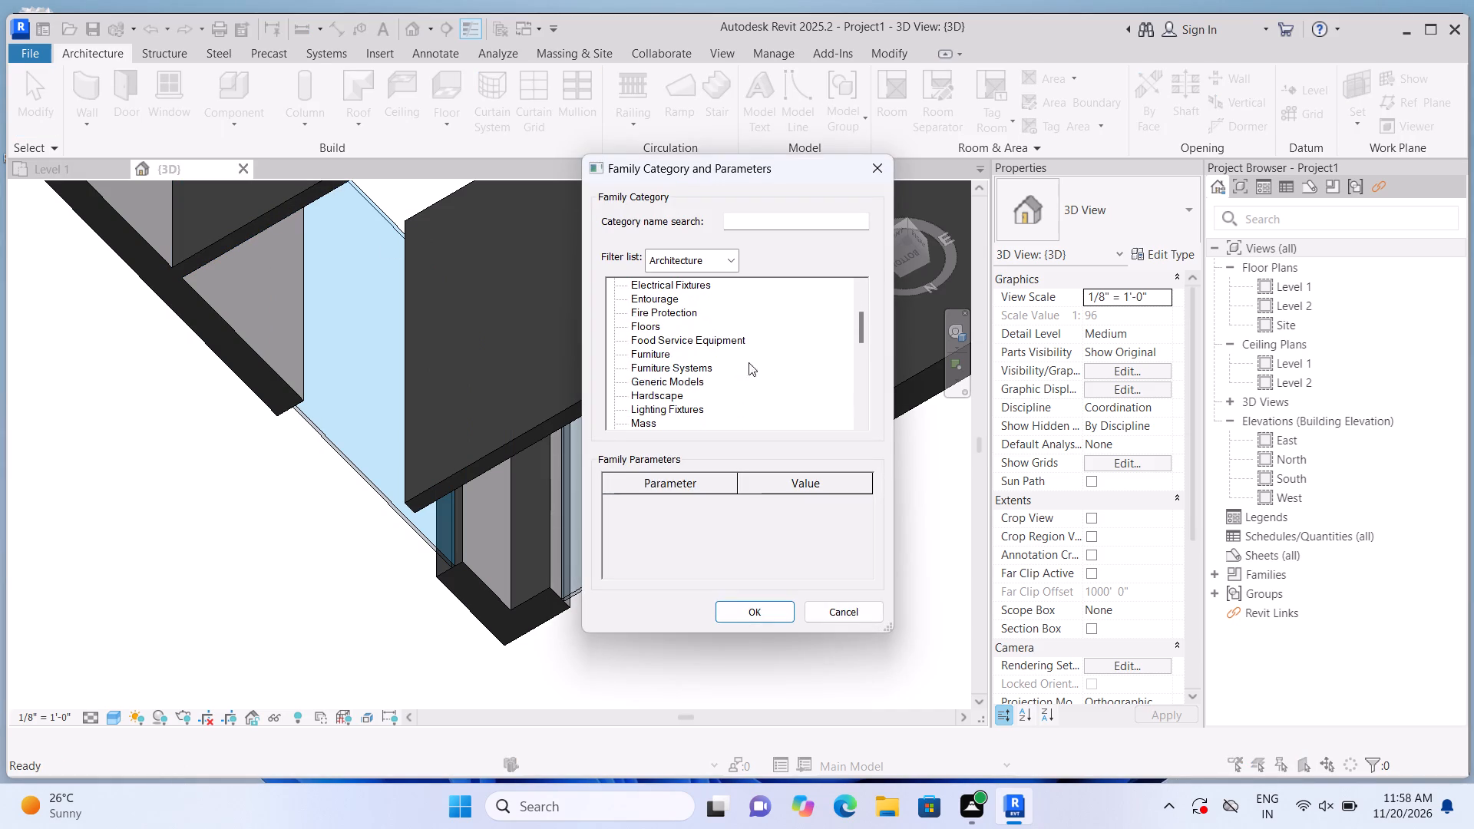
{"action": "left_click", "coordinate": [696, 379]}
{"action": "left_click", "coordinate": [746, 615]}
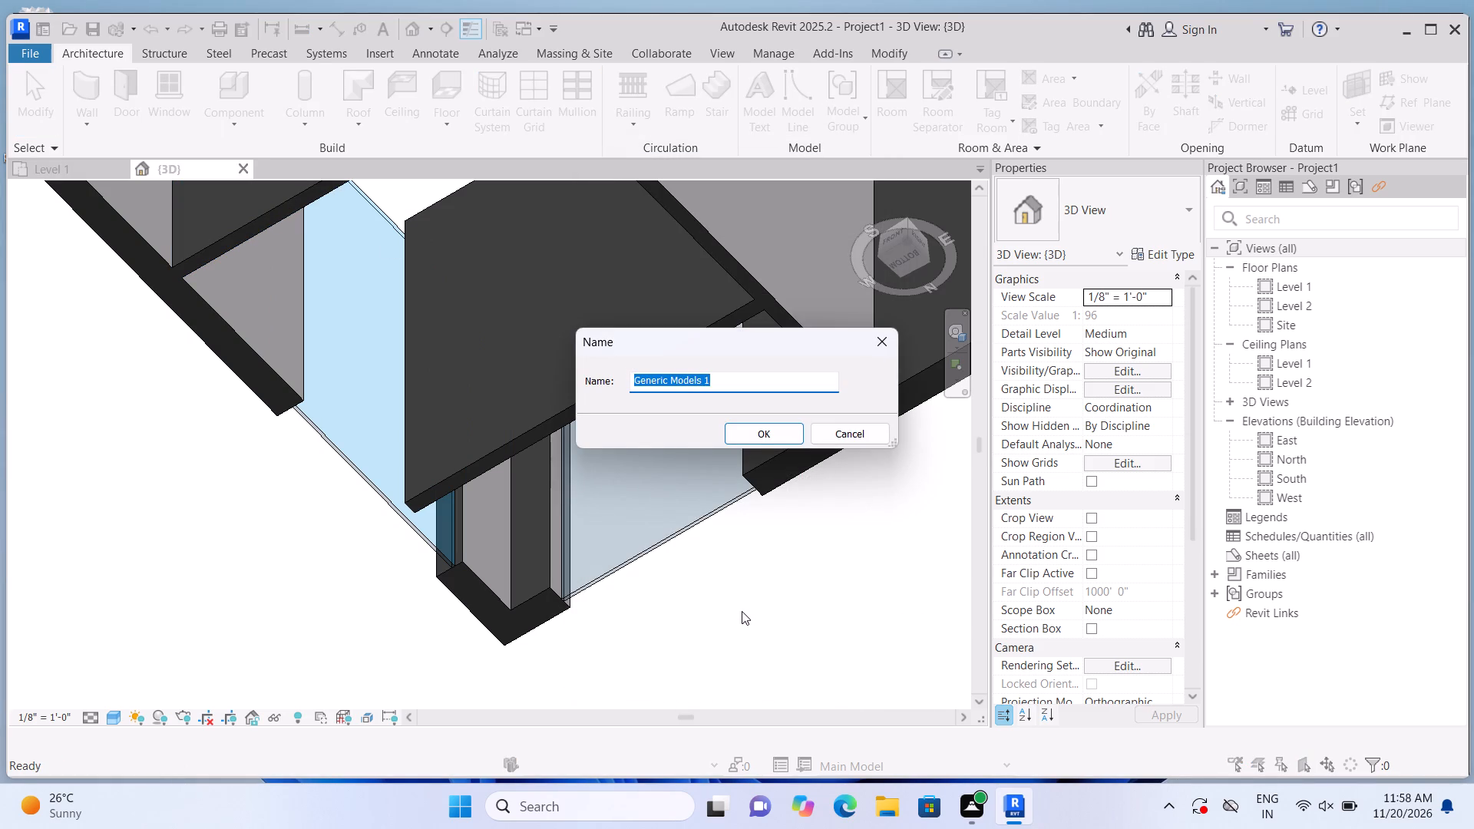
{"action": "left_click", "coordinate": [759, 435]}
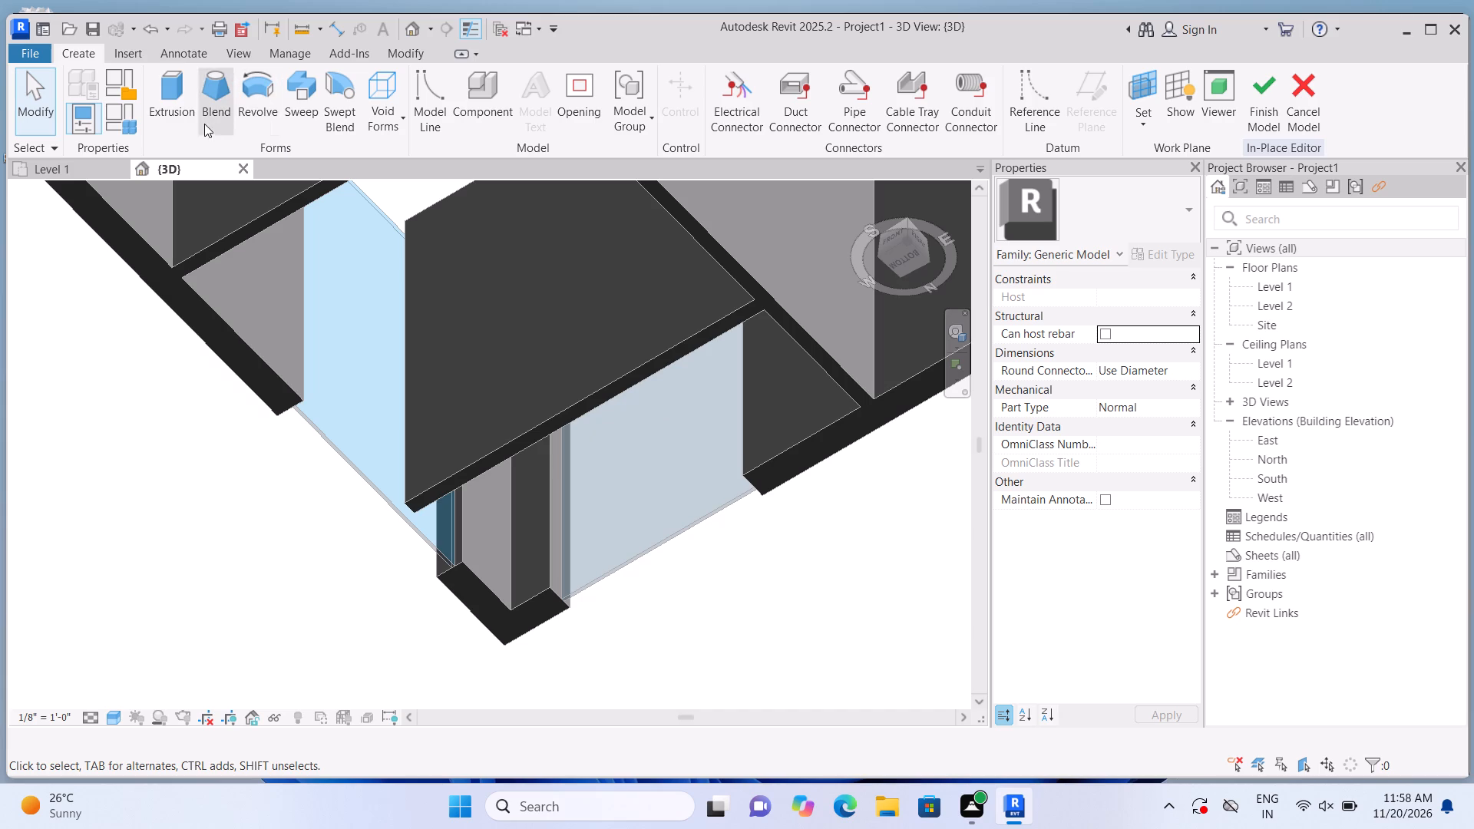
Extrude a rectangle spanning the building's opposite outer corners by 1' 0", using the underside of the 9" outer walls as work plane.
{"action": "left_click", "coordinate": [167, 107]}
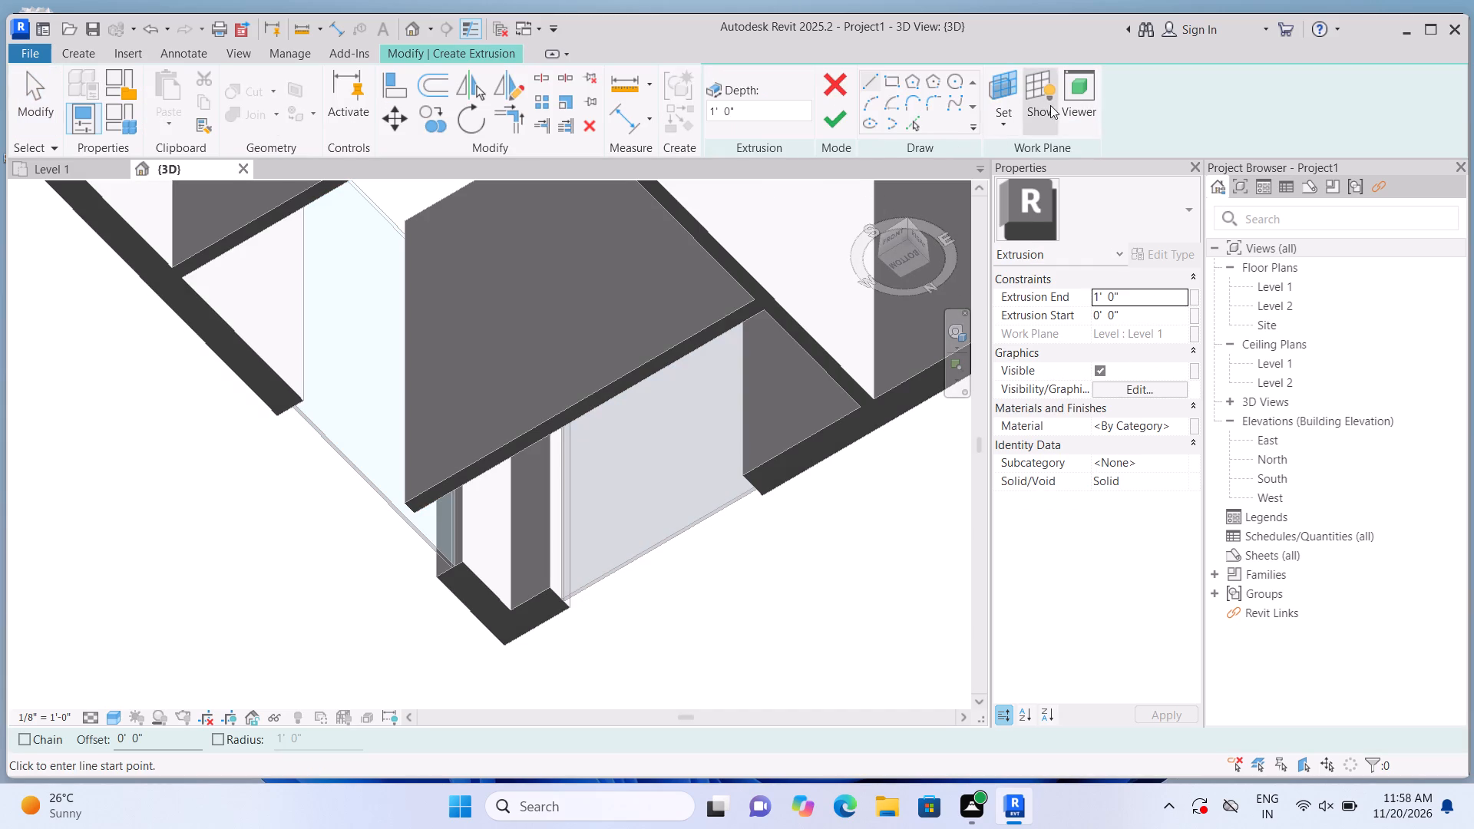
{"action": "left_click", "coordinate": [996, 113]}
{"action": "left_click", "coordinate": [1006, 197]}
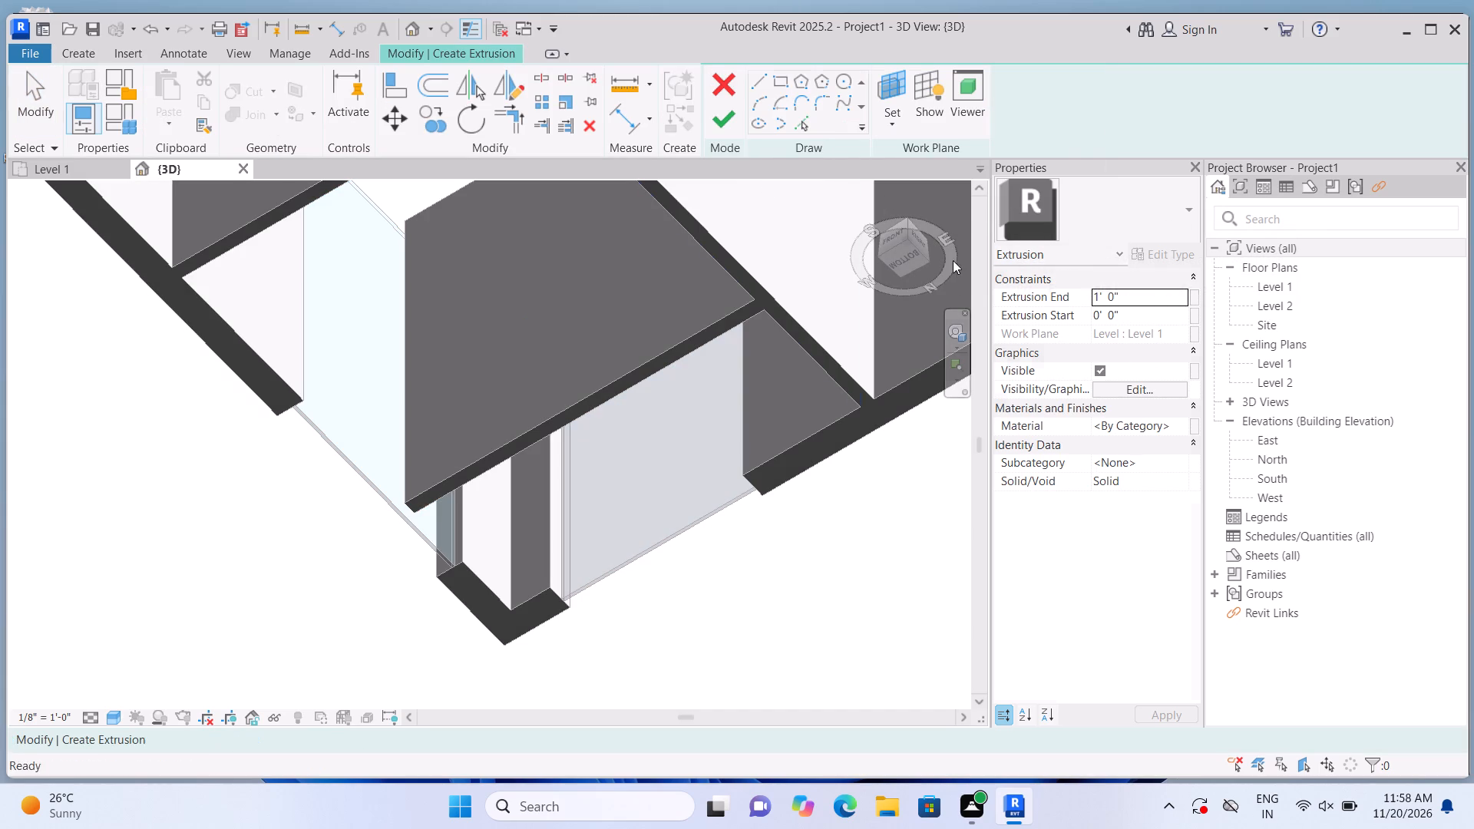
{"action": "scroll", "coordinate": [534, 675], "scroll_direction": "up", "scroll_amount": 3}
{"action": "left_click", "coordinate": [499, 598]}
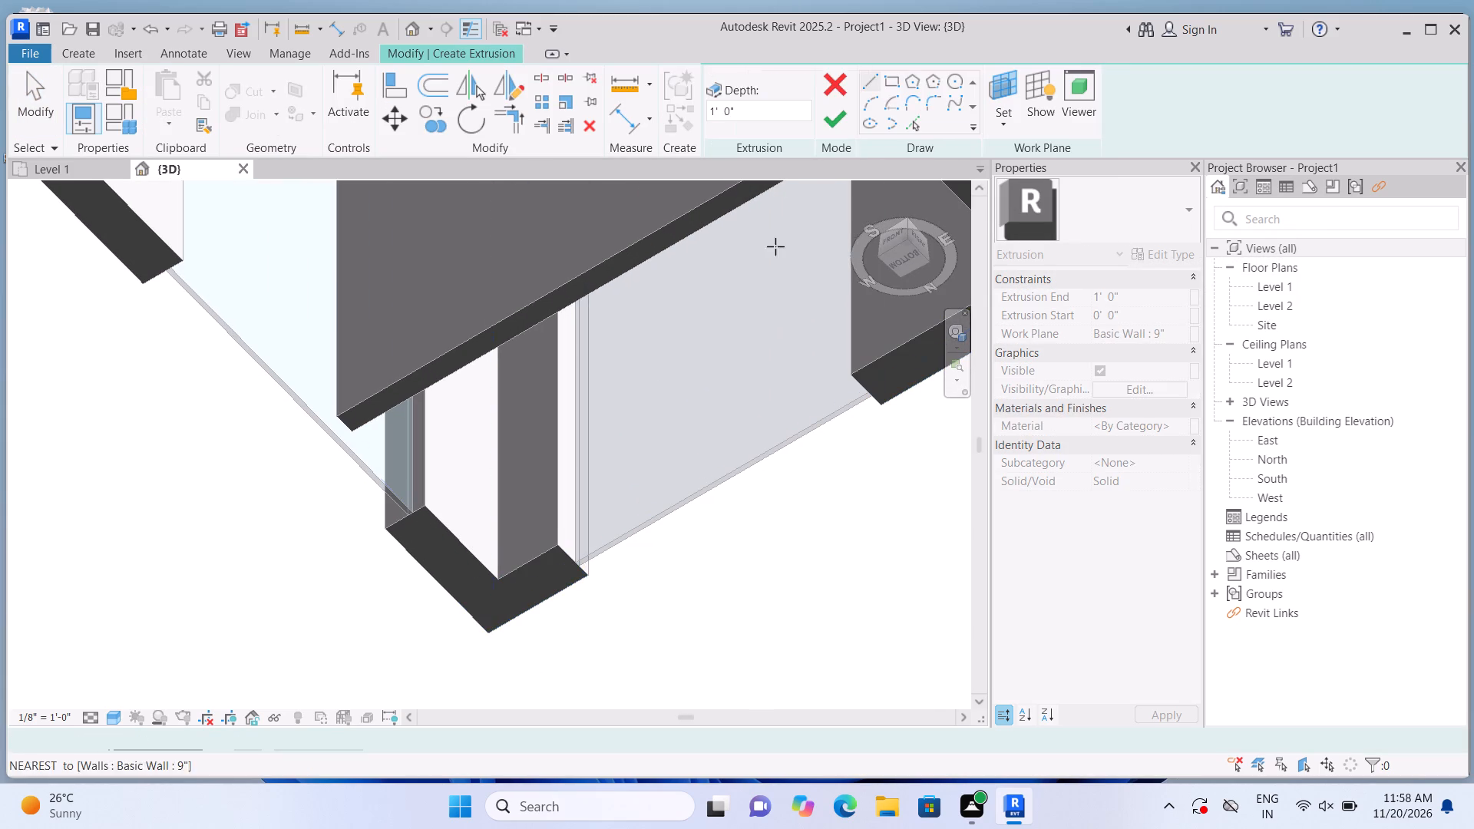
{"action": "left_click", "coordinate": [899, 88]}
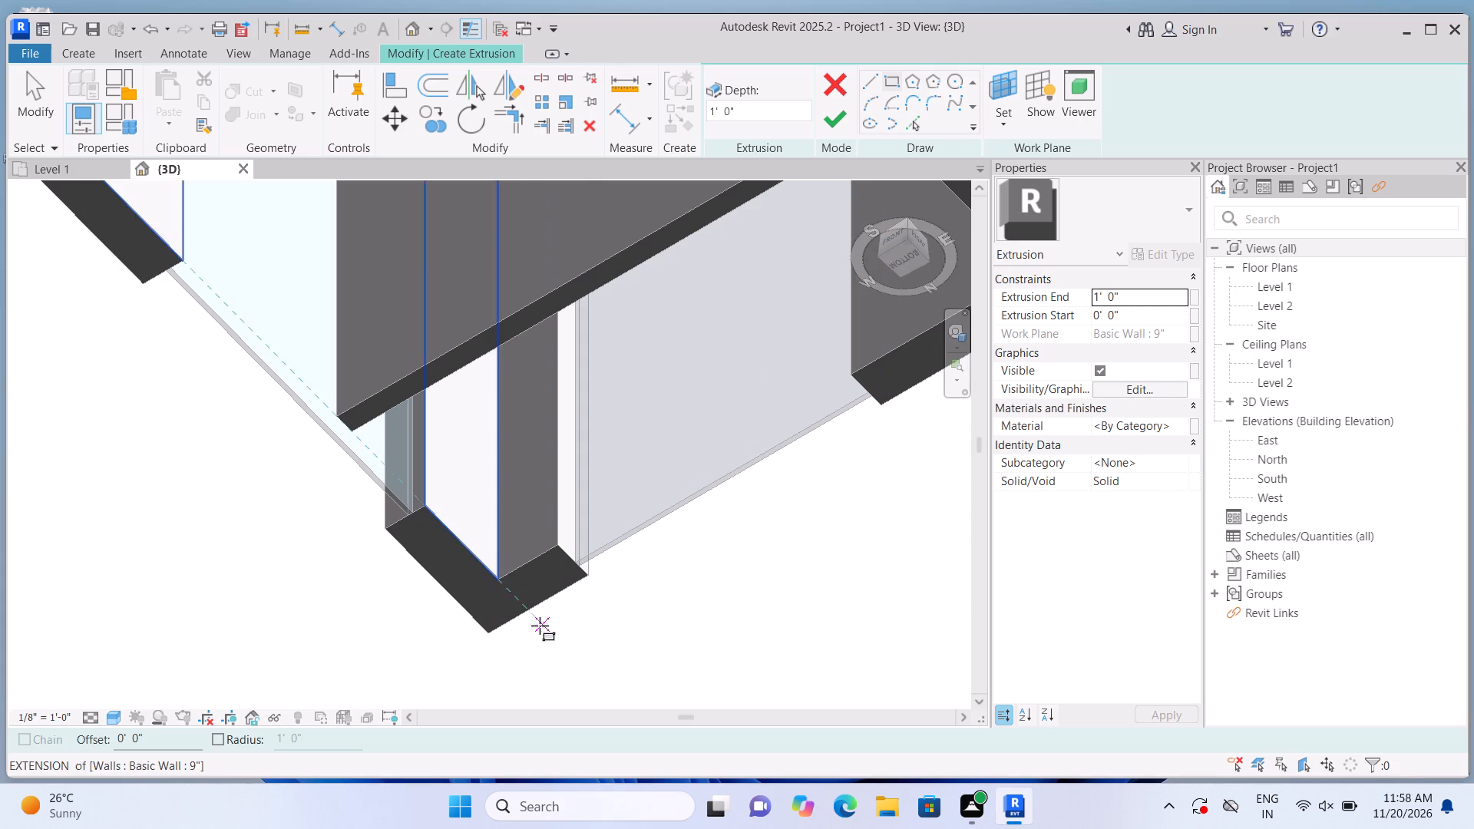
{"action": "left_click", "coordinate": [493, 632]}
{"action": "scroll", "coordinate": [509, 457], "scroll_direction": "down", "scroll_amount": 2}
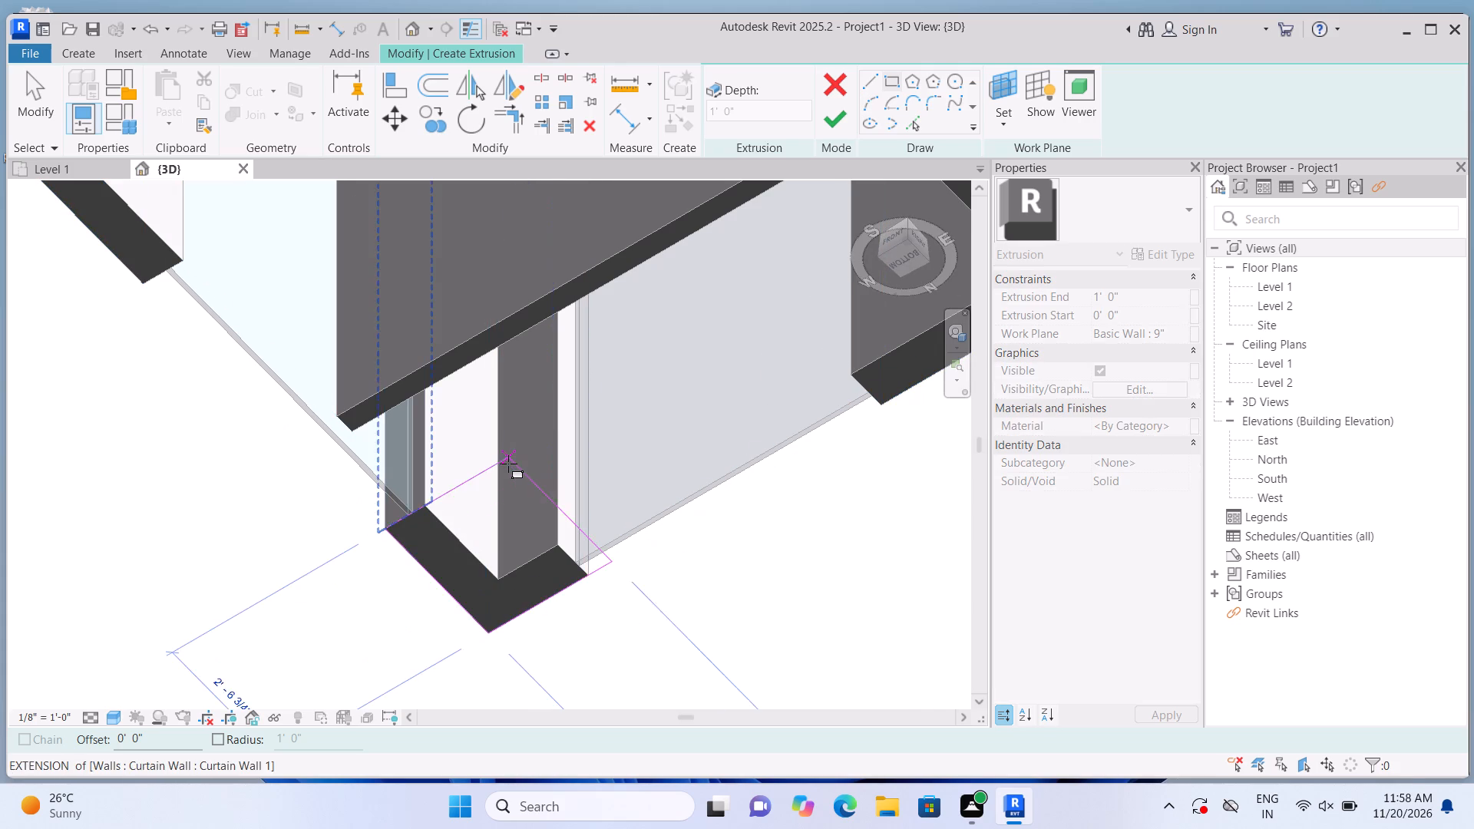
{"action": "scroll", "coordinate": [508, 464], "scroll_direction": "down", "scroll_amount": 20}
{"action": "scroll", "coordinate": [508, 464], "scroll_direction": "down", "scroll_amount": 1}
{"action": "scroll", "coordinate": [505, 304], "scroll_direction": "up", "scroll_amount": 3}
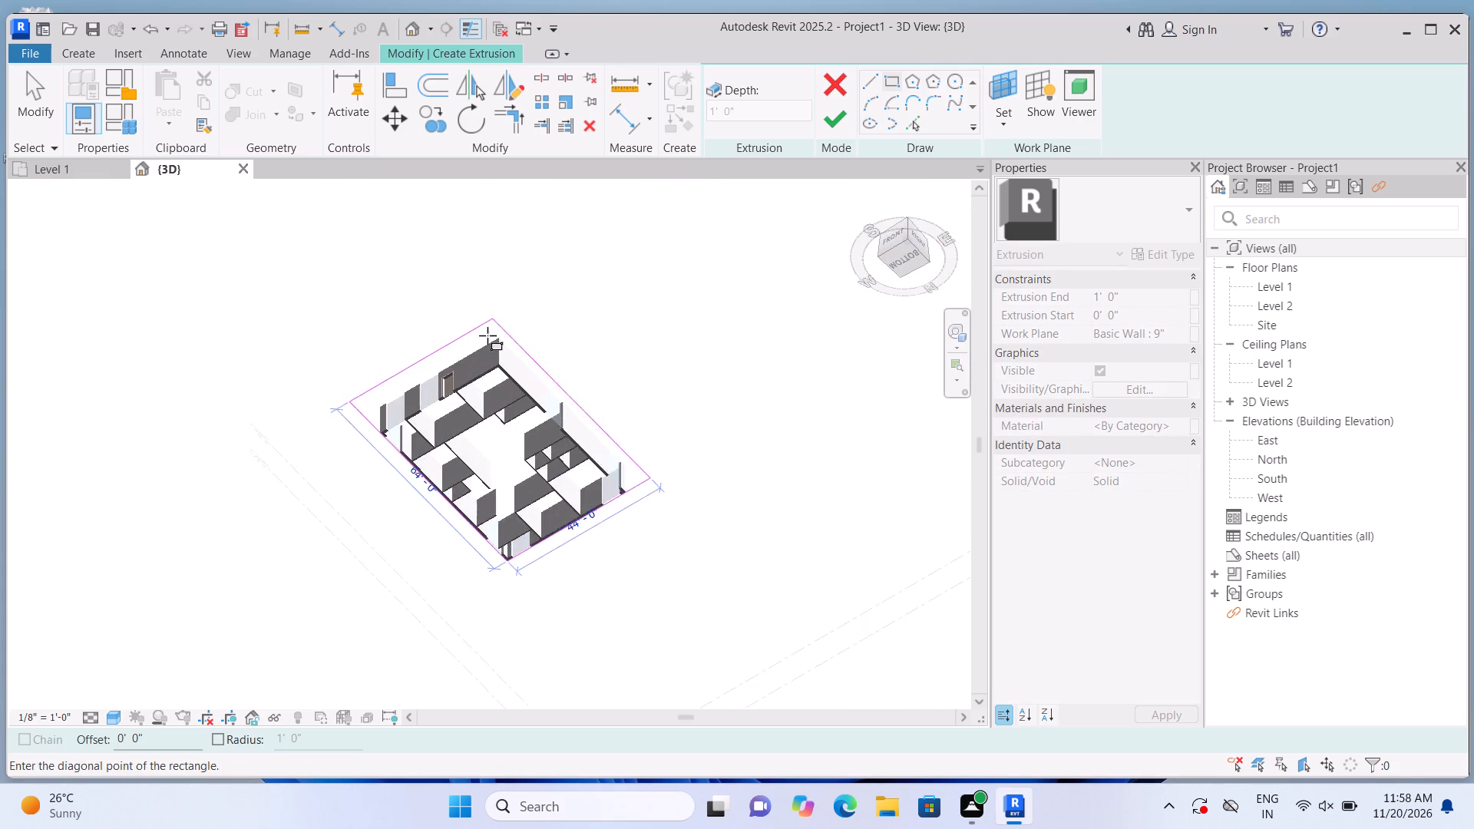
{"action": "scroll", "coordinate": [487, 335], "scroll_direction": "up", "scroll_amount": 15}
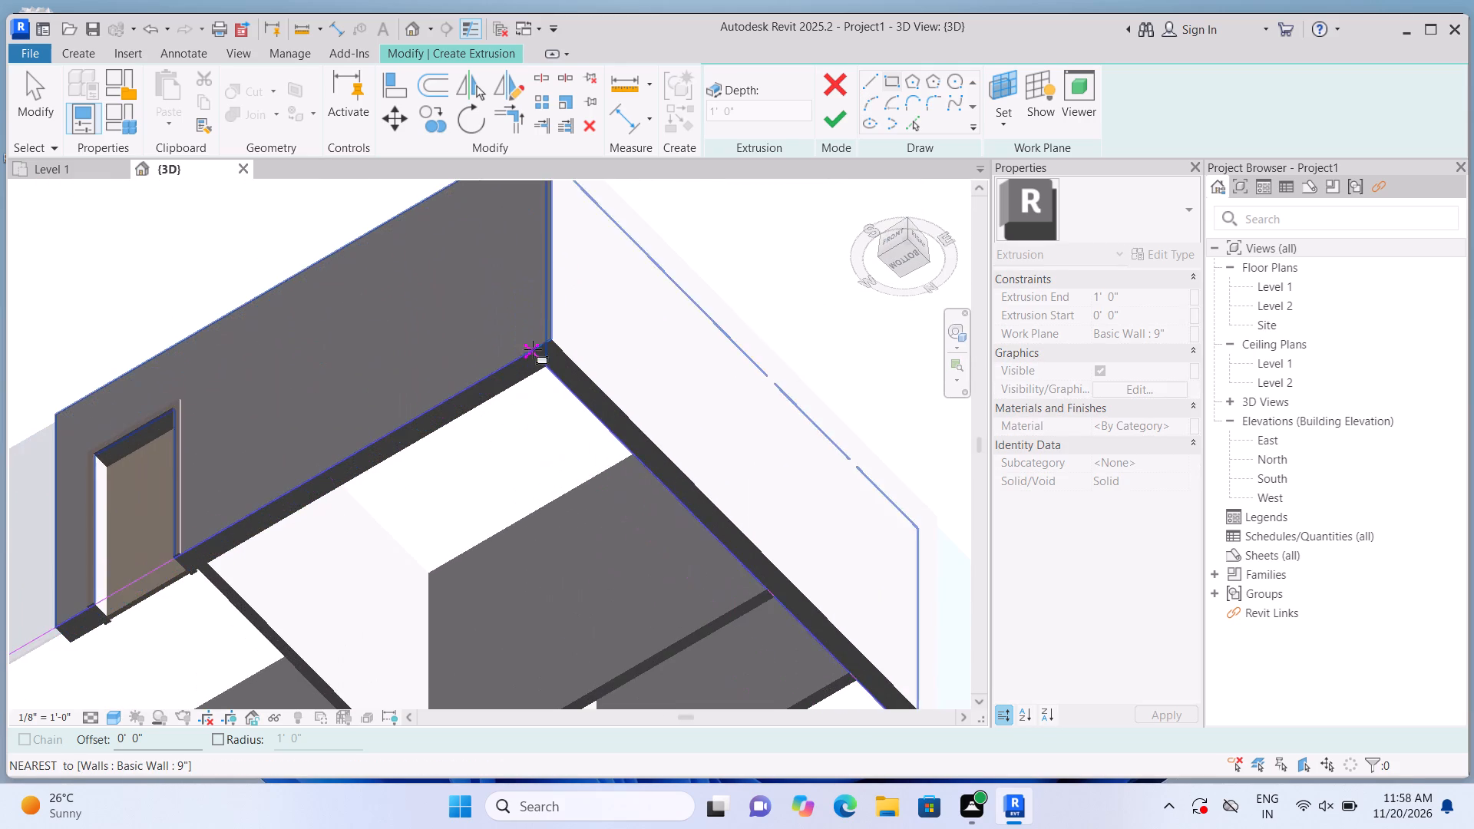
{"action": "left_click", "coordinate": [555, 340]}
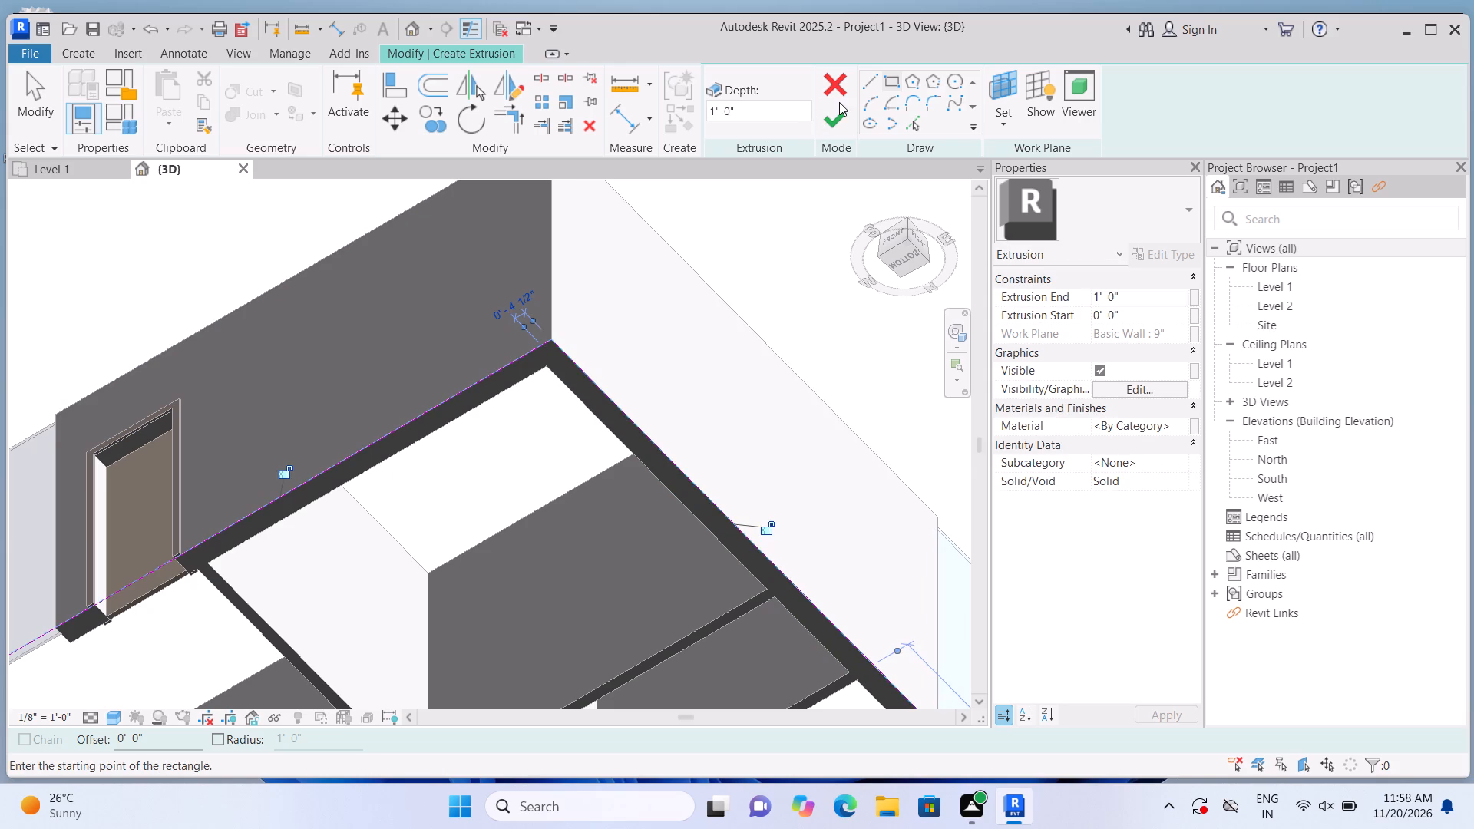
{"action": "left_click", "coordinate": [839, 102]}
{"action": "left_click", "coordinate": [831, 124]}
Stretch the base slab extrusion outward past the building's right wall and past the front wall with the door.
{"action": "scroll", "coordinate": [693, 377], "scroll_direction": "down", "scroll_amount": 10}
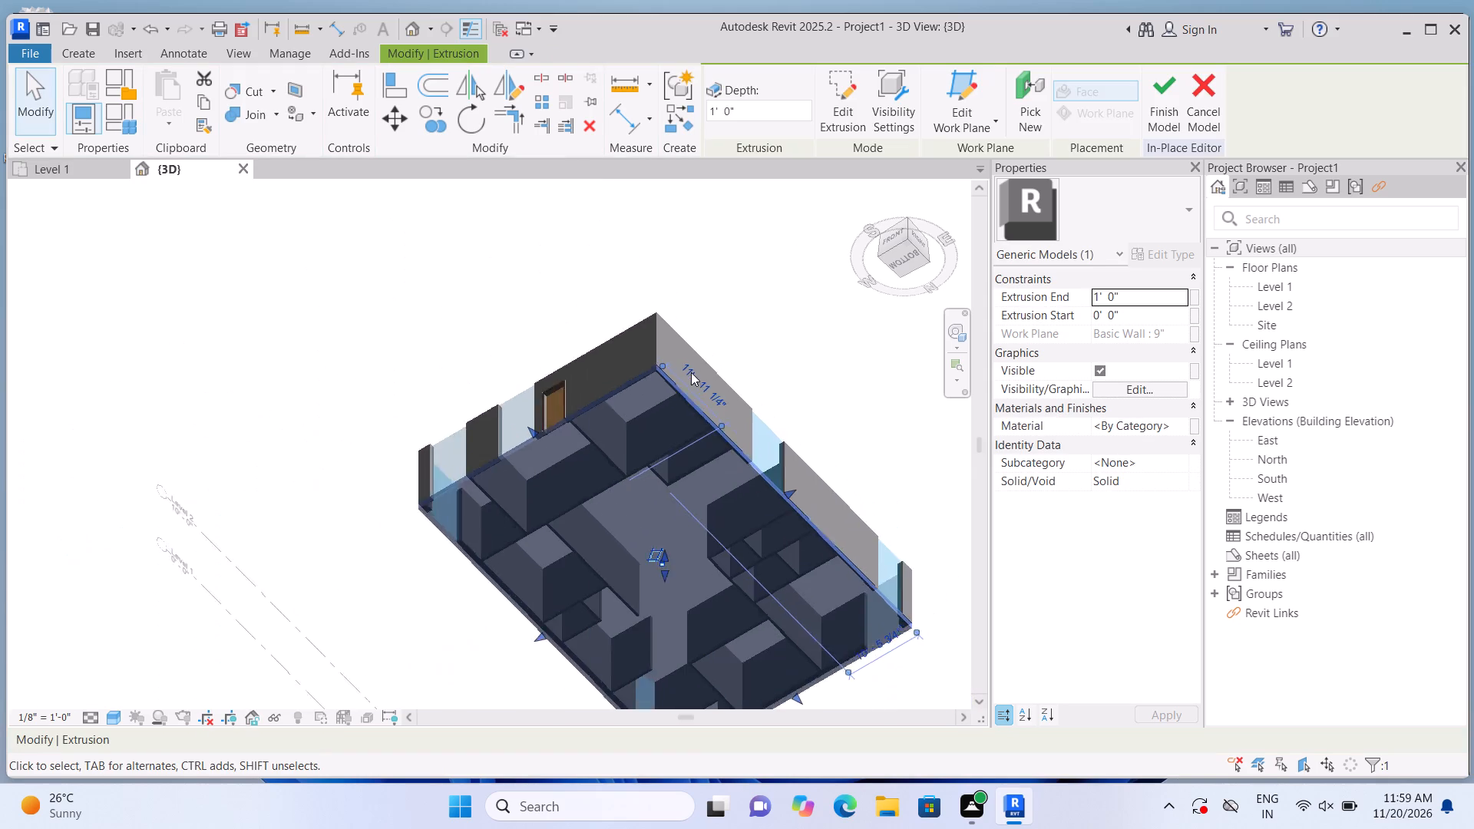
{"action": "scroll", "coordinate": [691, 372], "scroll_direction": "down", "scroll_amount": 4}
{"action": "middle_click_drag", "start_coordinate": [732, 360], "coordinate": [732, 408], "text": "shift"}
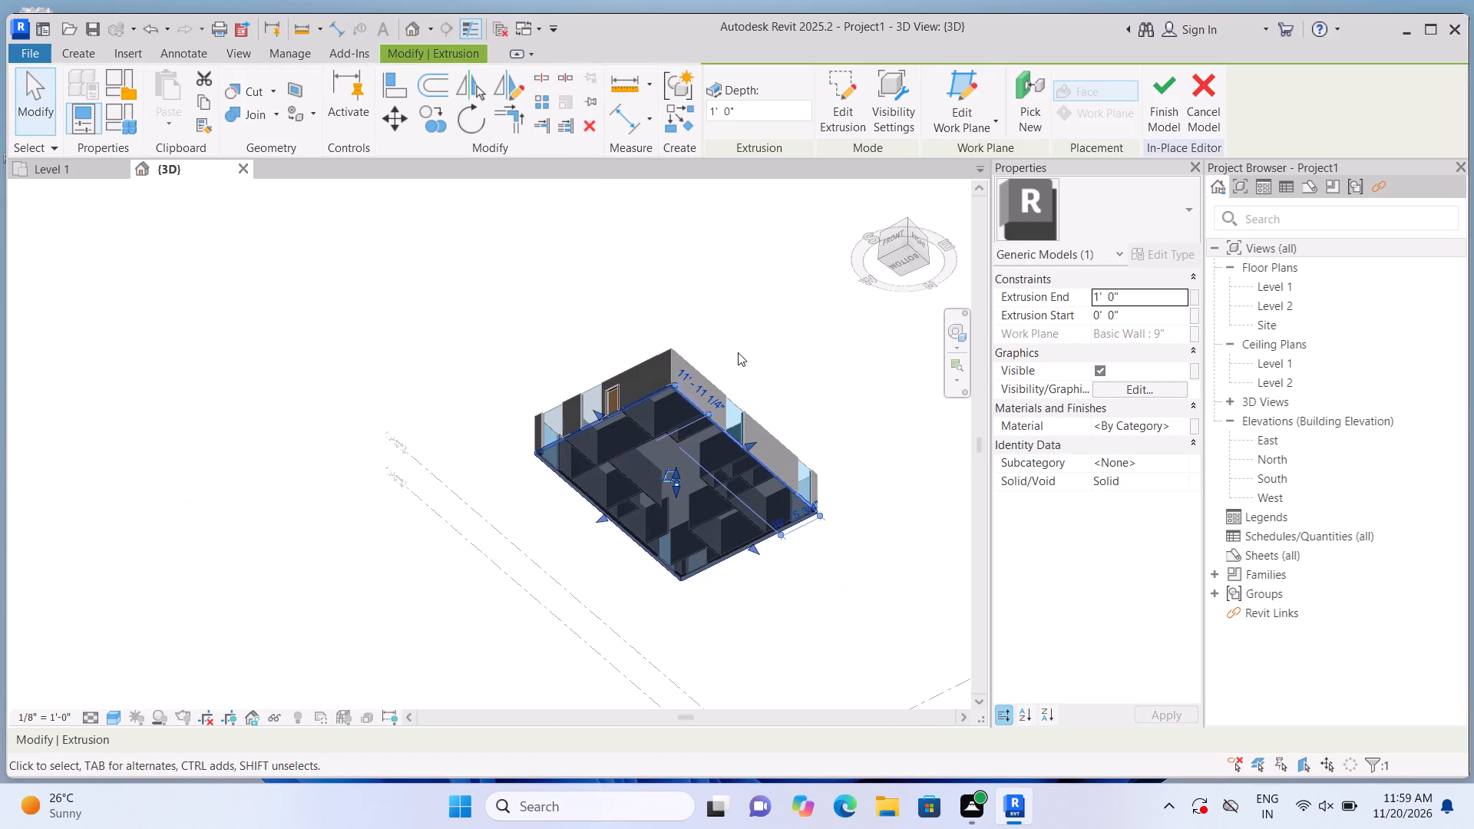
{"action": "middle_click_drag", "start_coordinate": [722, 315], "coordinate": [716, 629], "text": "shift"}
{"action": "scroll", "coordinate": [746, 502], "scroll_direction": "up", "scroll_amount": 3}
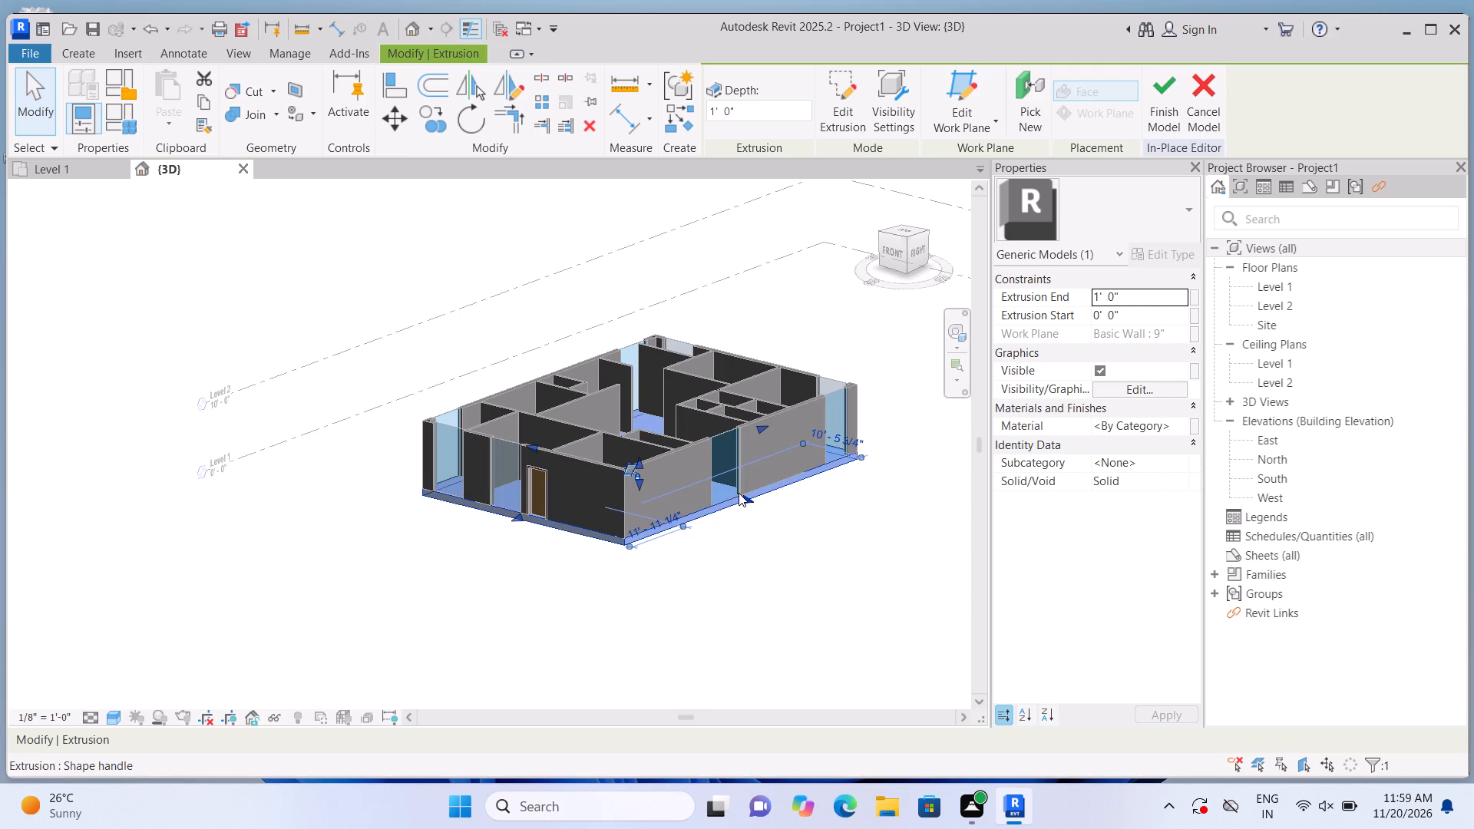
{"action": "scroll", "coordinate": [580, 515], "scroll_direction": "up", "scroll_amount": 3}
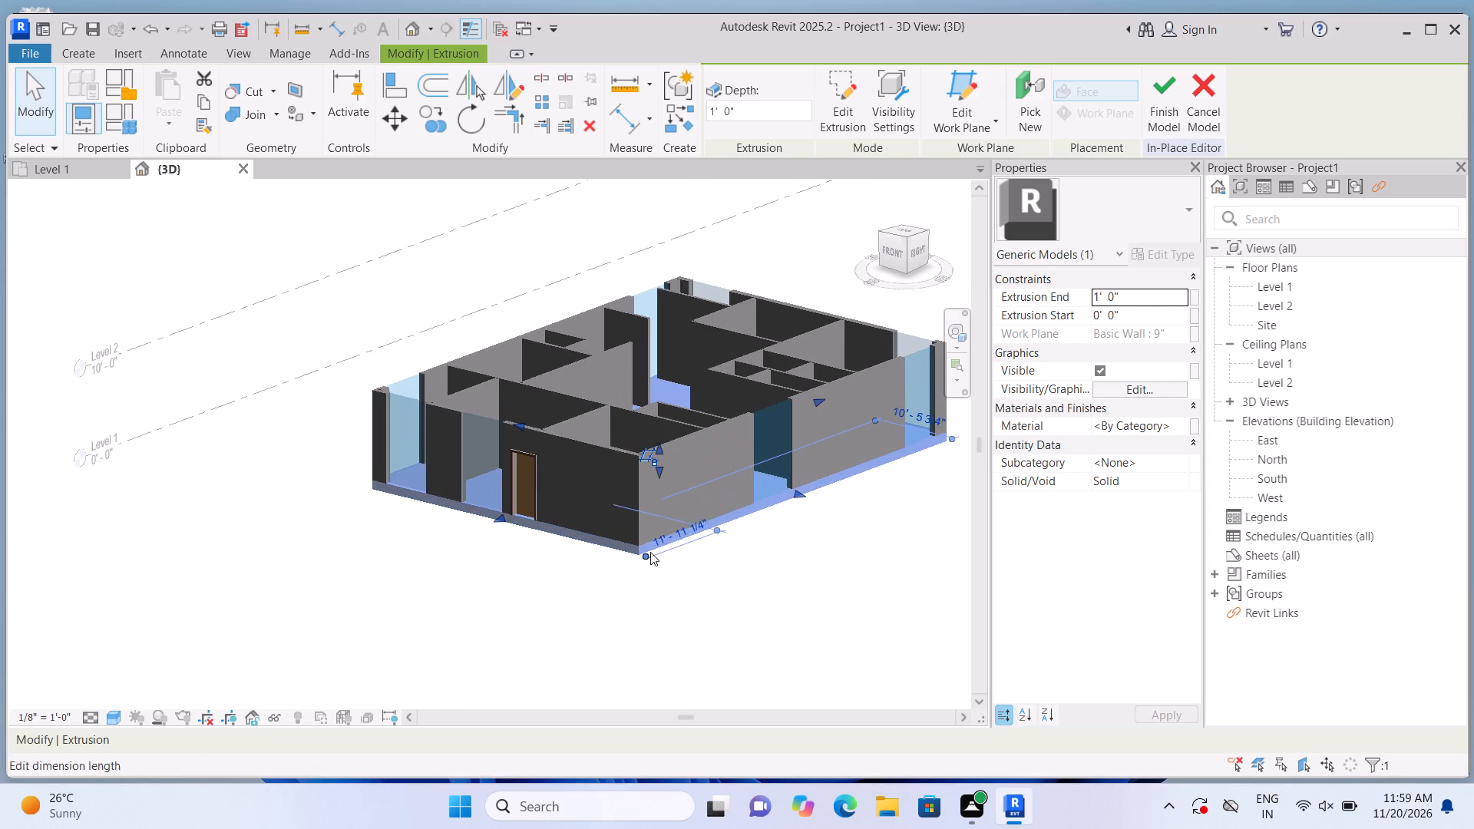
{"action": "left_click", "coordinate": [710, 606]}
{"action": "scroll", "coordinate": [772, 570], "scroll_direction": "up", "scroll_amount": 1}
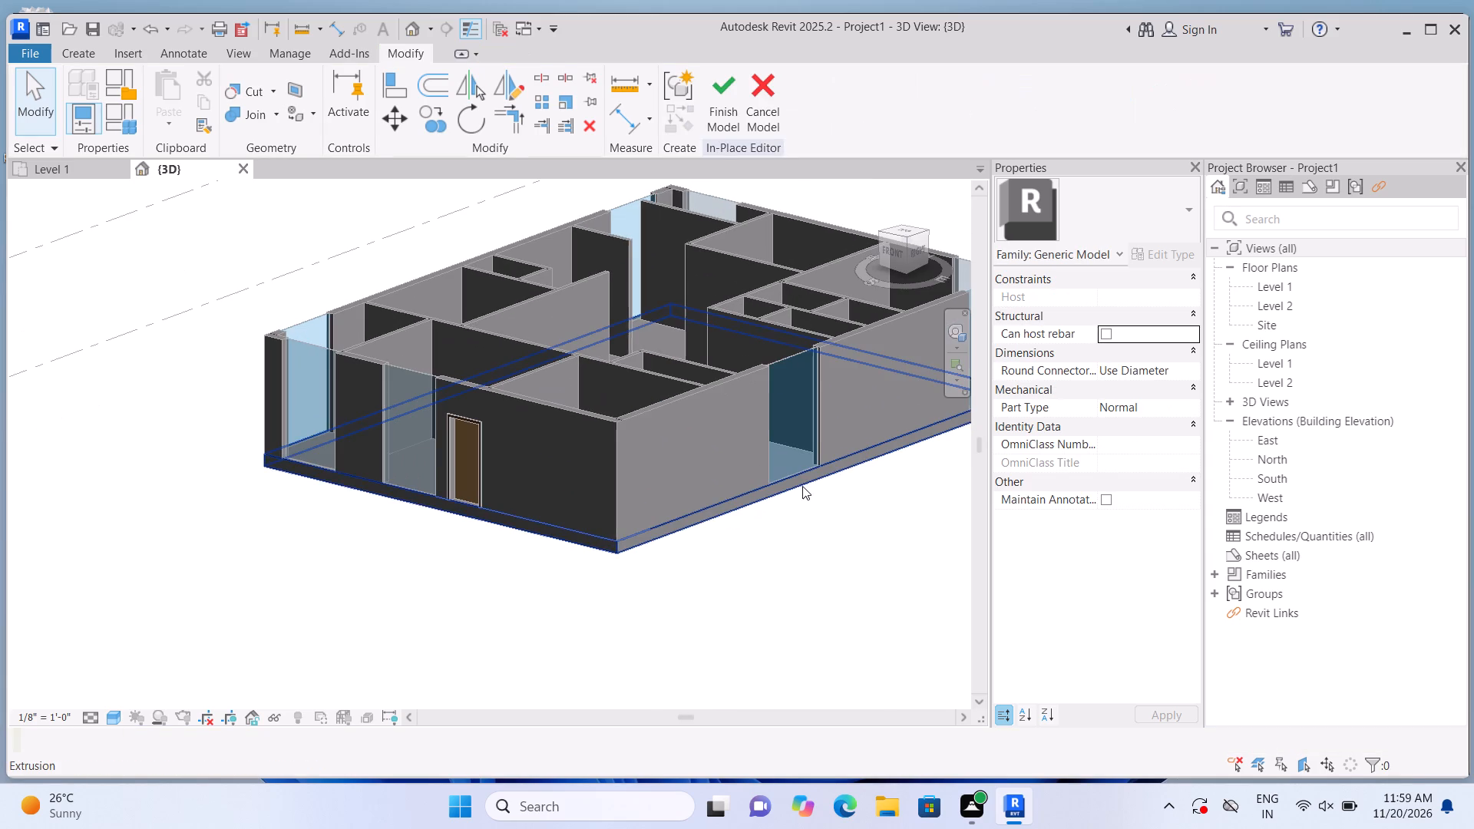
{"action": "left_click", "coordinate": [800, 486]}
{"action": "left_click_drag", "start_coordinate": [827, 468], "coordinate": [871, 500]}
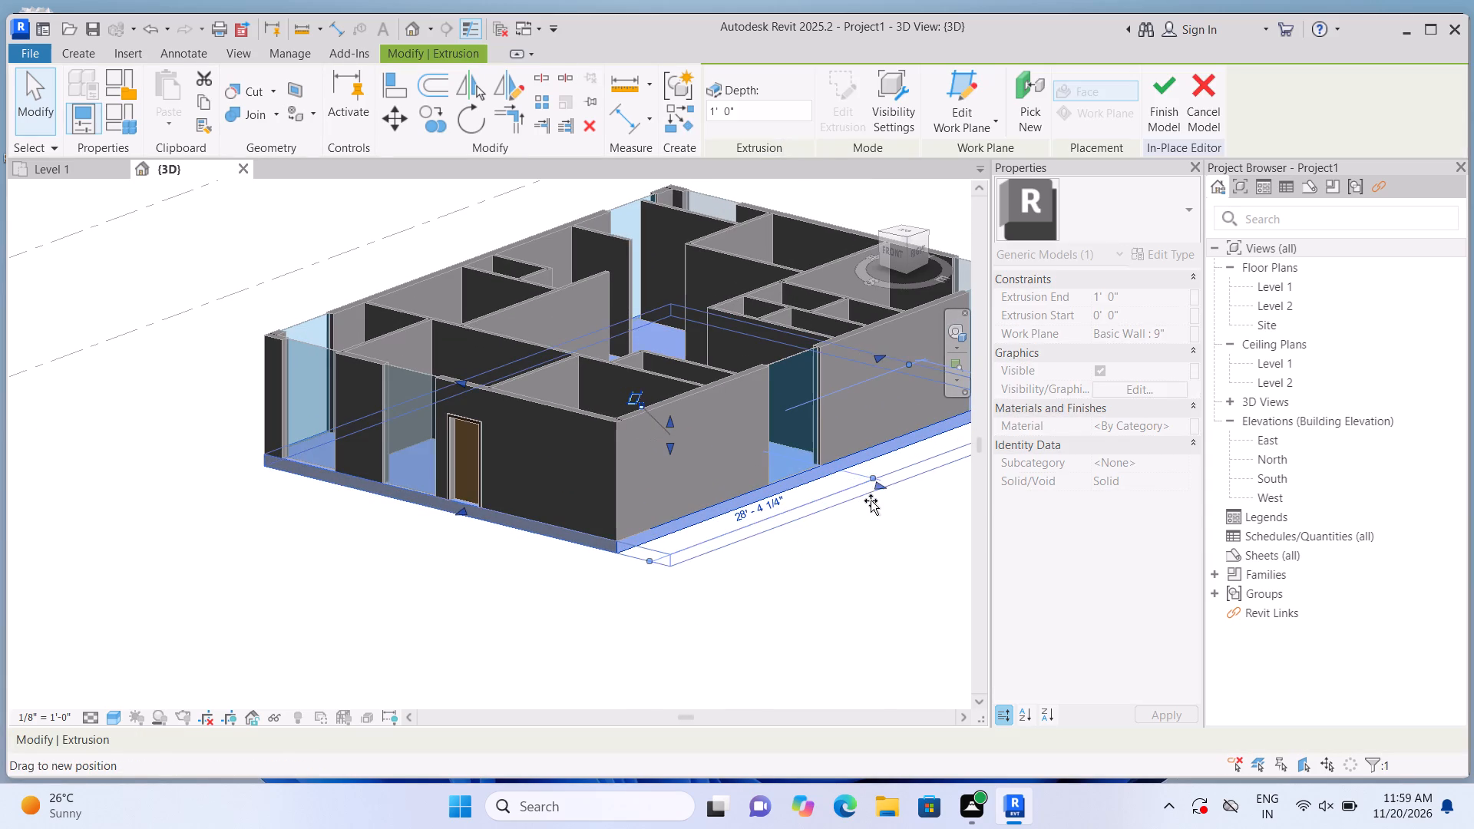
{"action": "left_click_drag", "start_coordinate": [871, 500], "coordinate": [877, 502]}
{"action": "left_click_drag", "start_coordinate": [468, 509], "coordinate": [451, 534]}
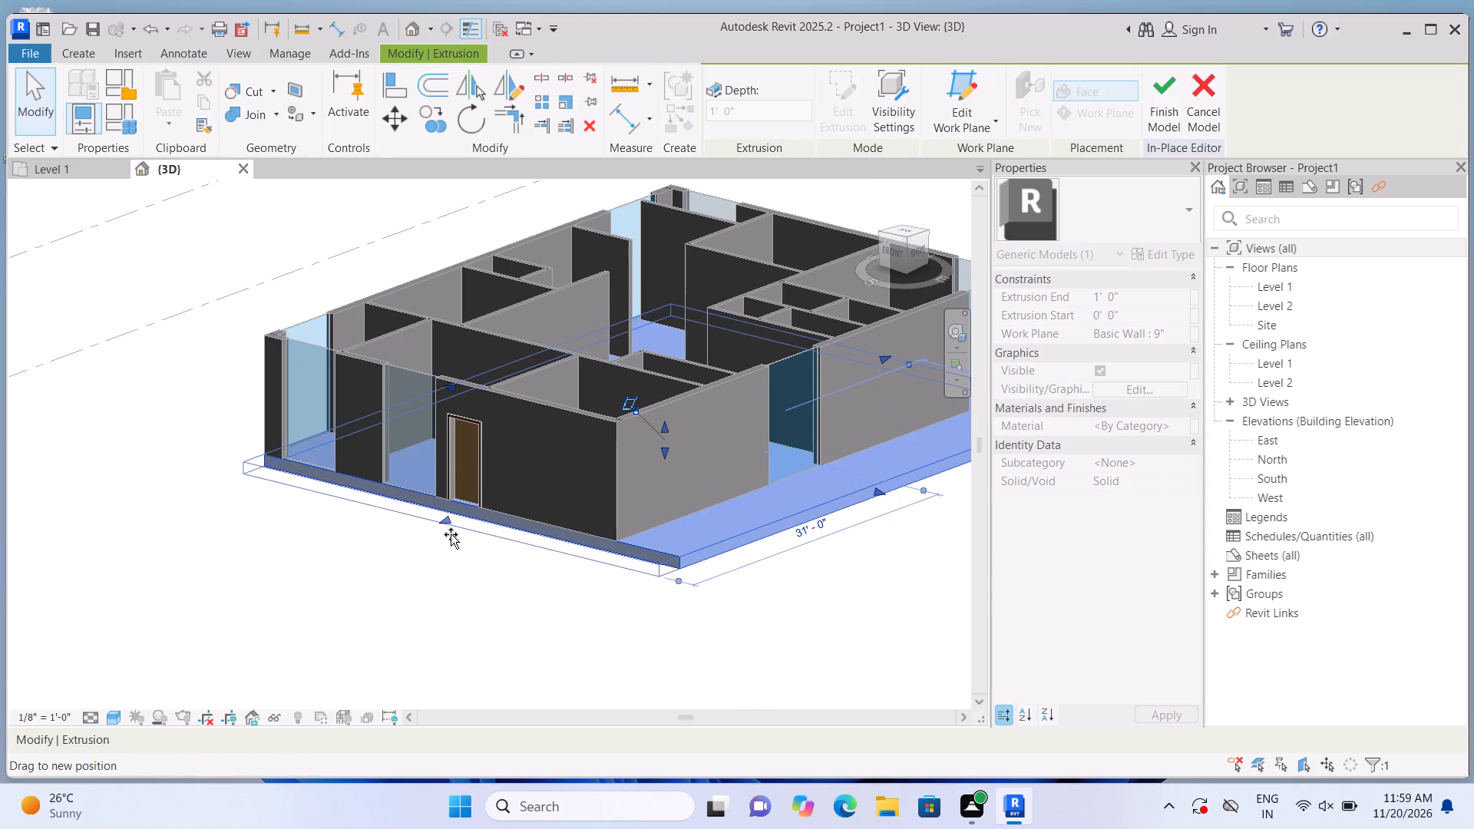
{"action": "left_click_drag", "start_coordinate": [451, 534], "coordinate": [436, 563]}
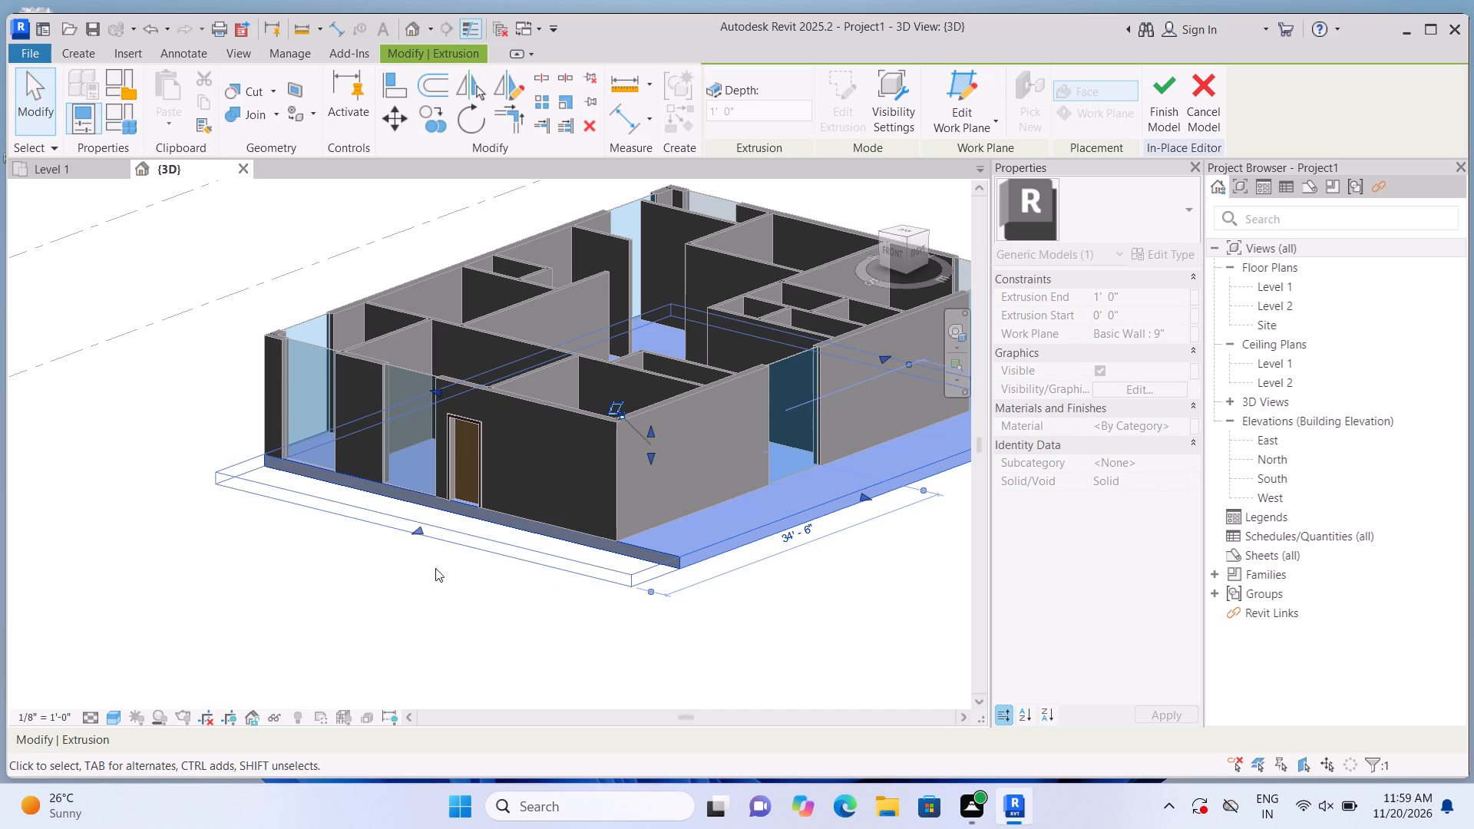
{"action": "left_click", "coordinate": [443, 573]}
Stretch the base slab extrusion outward past the building's left and back walls, leaving a projecting border like the other sides.
{"action": "middle_click_drag", "start_coordinate": [337, 572], "coordinate": [415, 616], "text": "shift"}
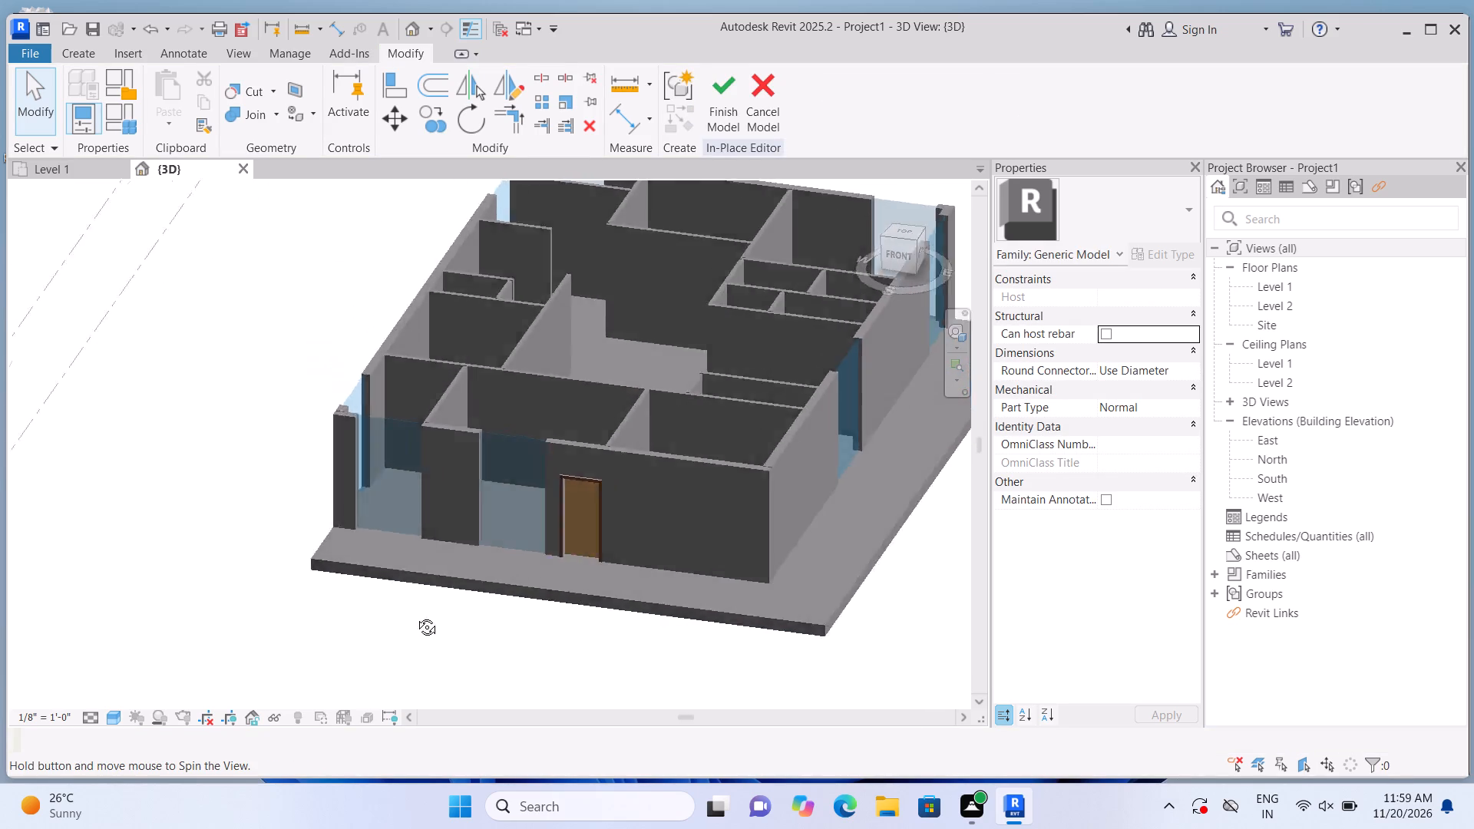
{"action": "middle_click_drag", "start_coordinate": [415, 616], "coordinate": [571, 610], "text": "shift"}
{"action": "scroll", "coordinate": [568, 603], "scroll_direction": "up", "scroll_amount": 2}
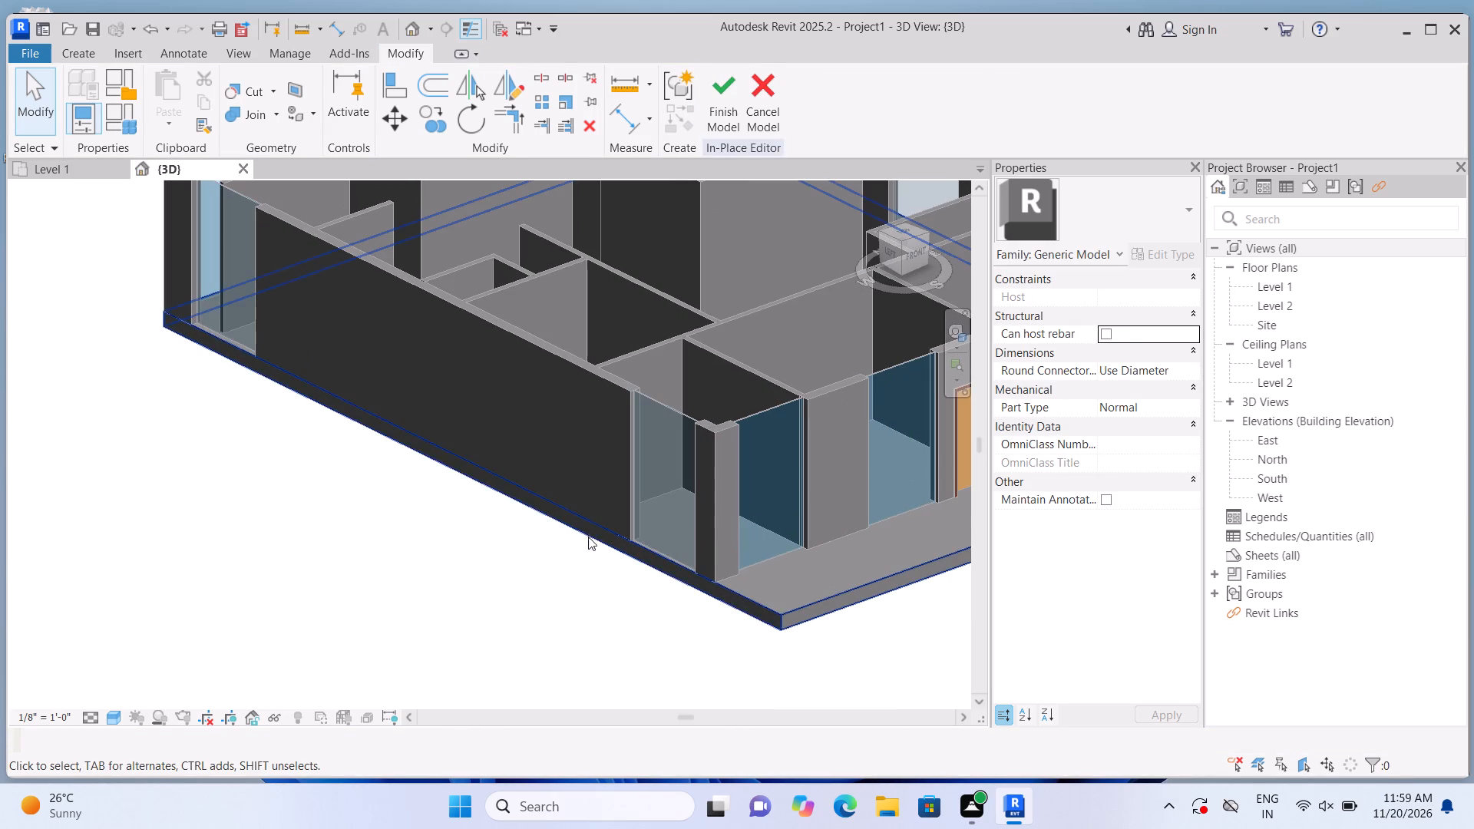
{"action": "left_click", "coordinate": [596, 527]}
{"action": "left_click_drag", "start_coordinate": [468, 471], "coordinate": [451, 493]}
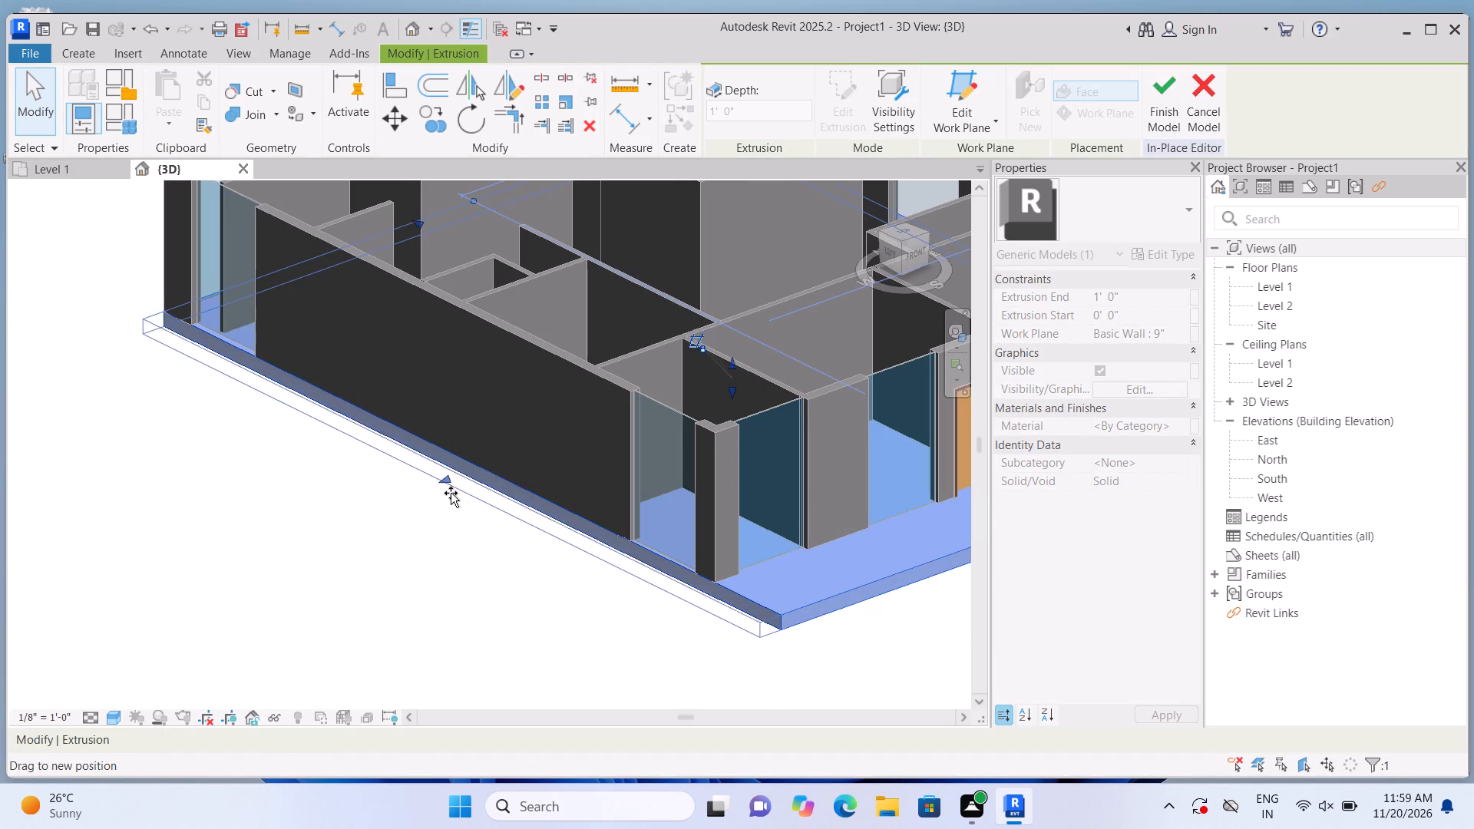
{"action": "left_click_drag", "start_coordinate": [451, 493], "coordinate": [412, 534]}
{"action": "left_click", "coordinate": [371, 615]}
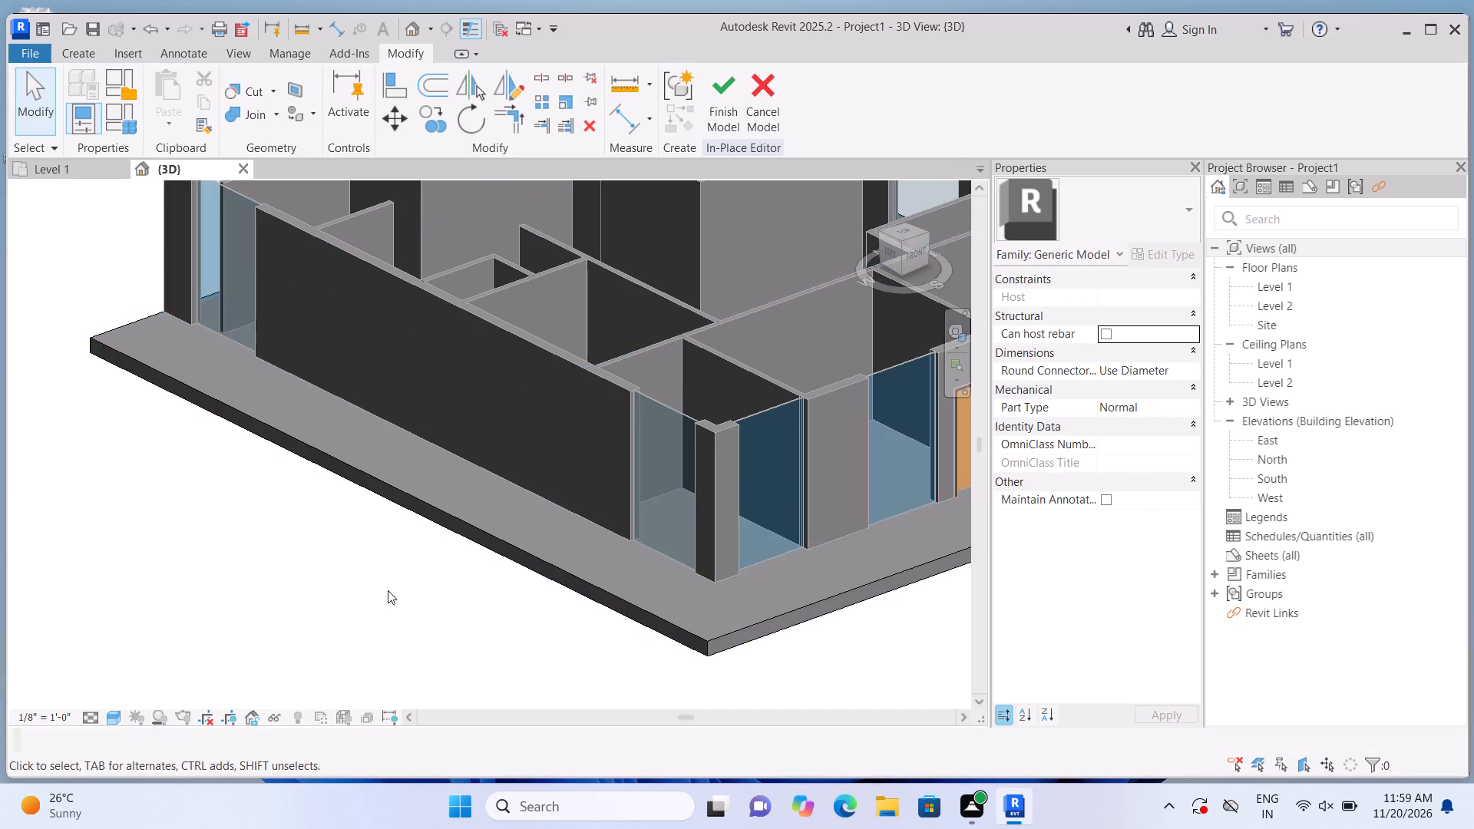
{"action": "scroll", "coordinate": [388, 590], "scroll_direction": "down", "scroll_amount": 2}
{"action": "middle_click_drag", "start_coordinate": [292, 581], "coordinate": [565, 609], "text": "shift"}
{"action": "scroll", "coordinate": [429, 693], "scroll_direction": "up", "scroll_amount": 4}
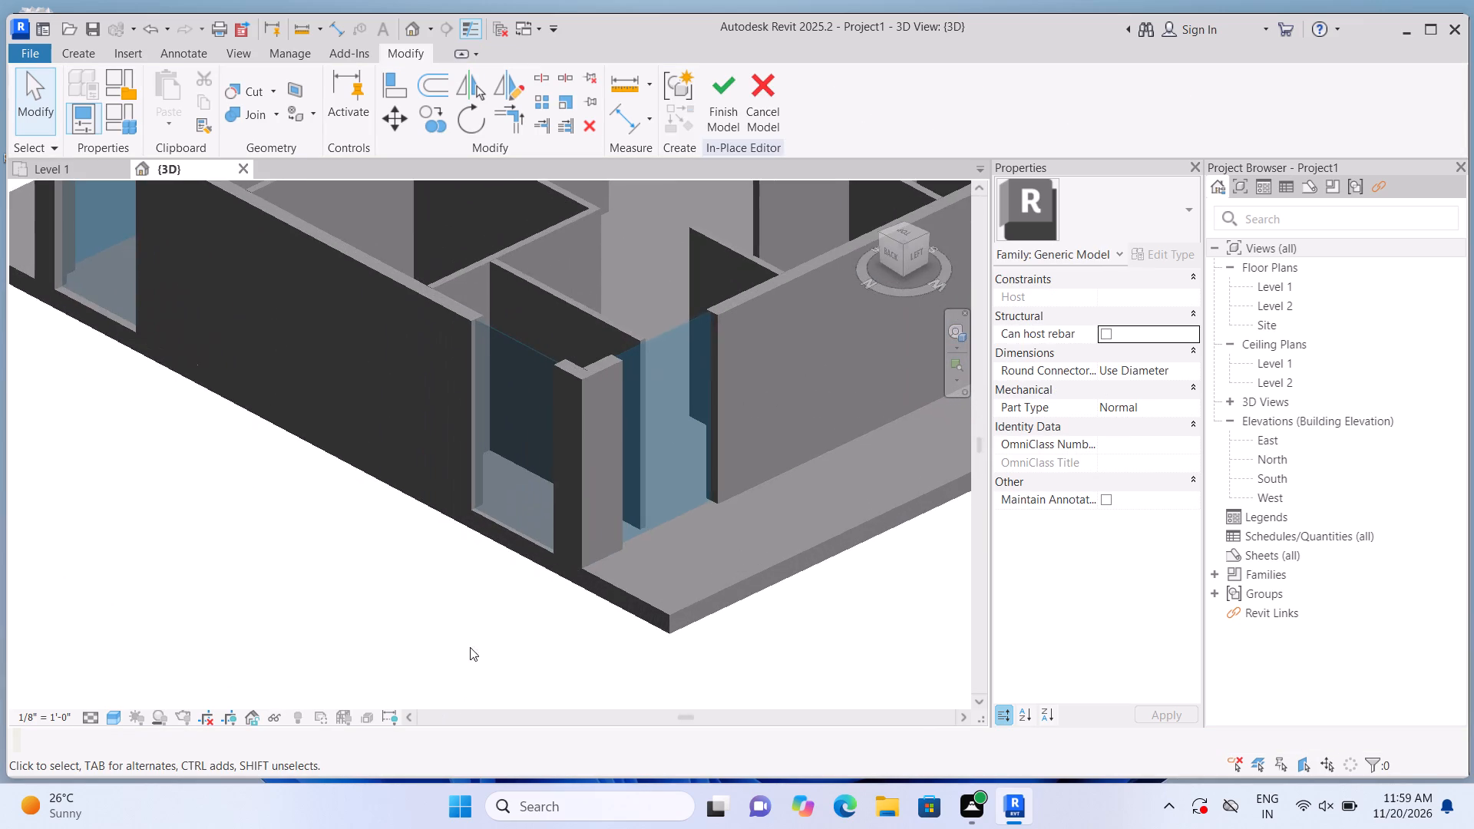
{"action": "left_click", "coordinate": [547, 565]}
{"action": "left_click_drag", "start_coordinate": [294, 429], "coordinate": [280, 460]}
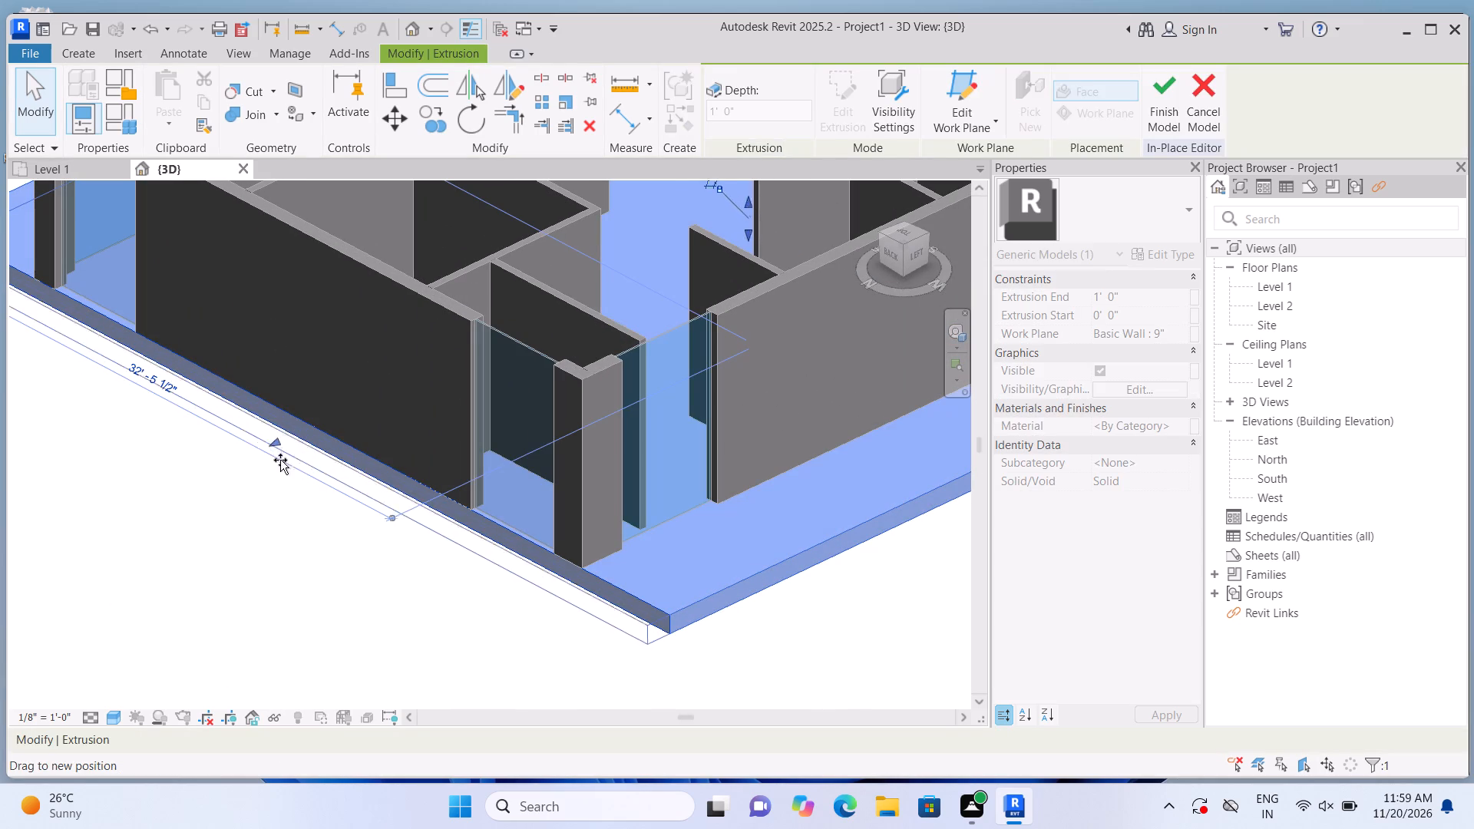
{"action": "left_click_drag", "start_coordinate": [280, 460], "coordinate": [243, 498]}
{"action": "left_click", "coordinate": [224, 558]}
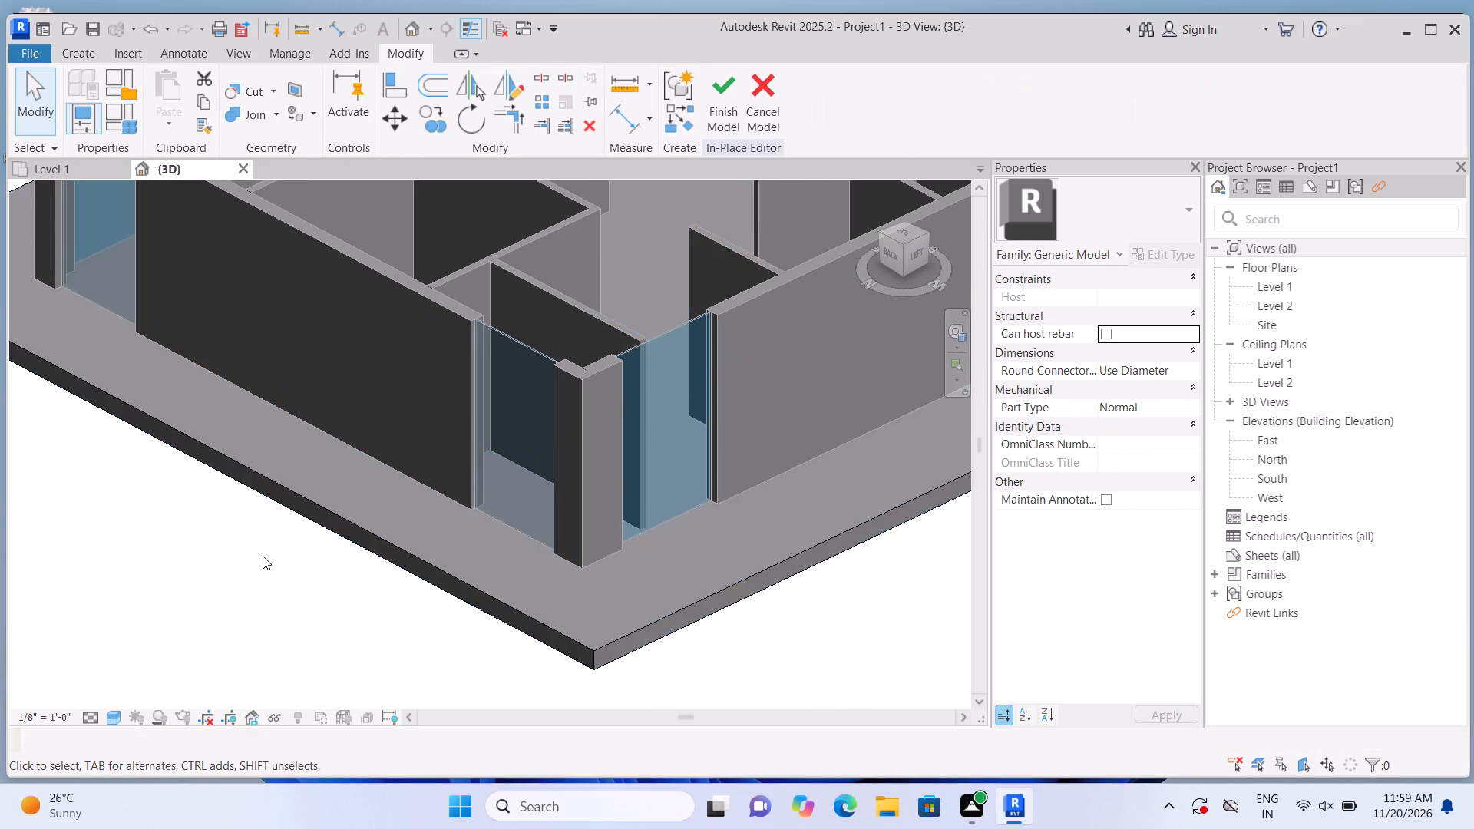
Finish the in-place base slab model and return to the project.
{"action": "scroll", "coordinate": [264, 556], "scroll_direction": "down", "scroll_amount": 8}
{"action": "middle_click_drag", "start_coordinate": [187, 593], "coordinate": [343, 648], "text": "shift"}
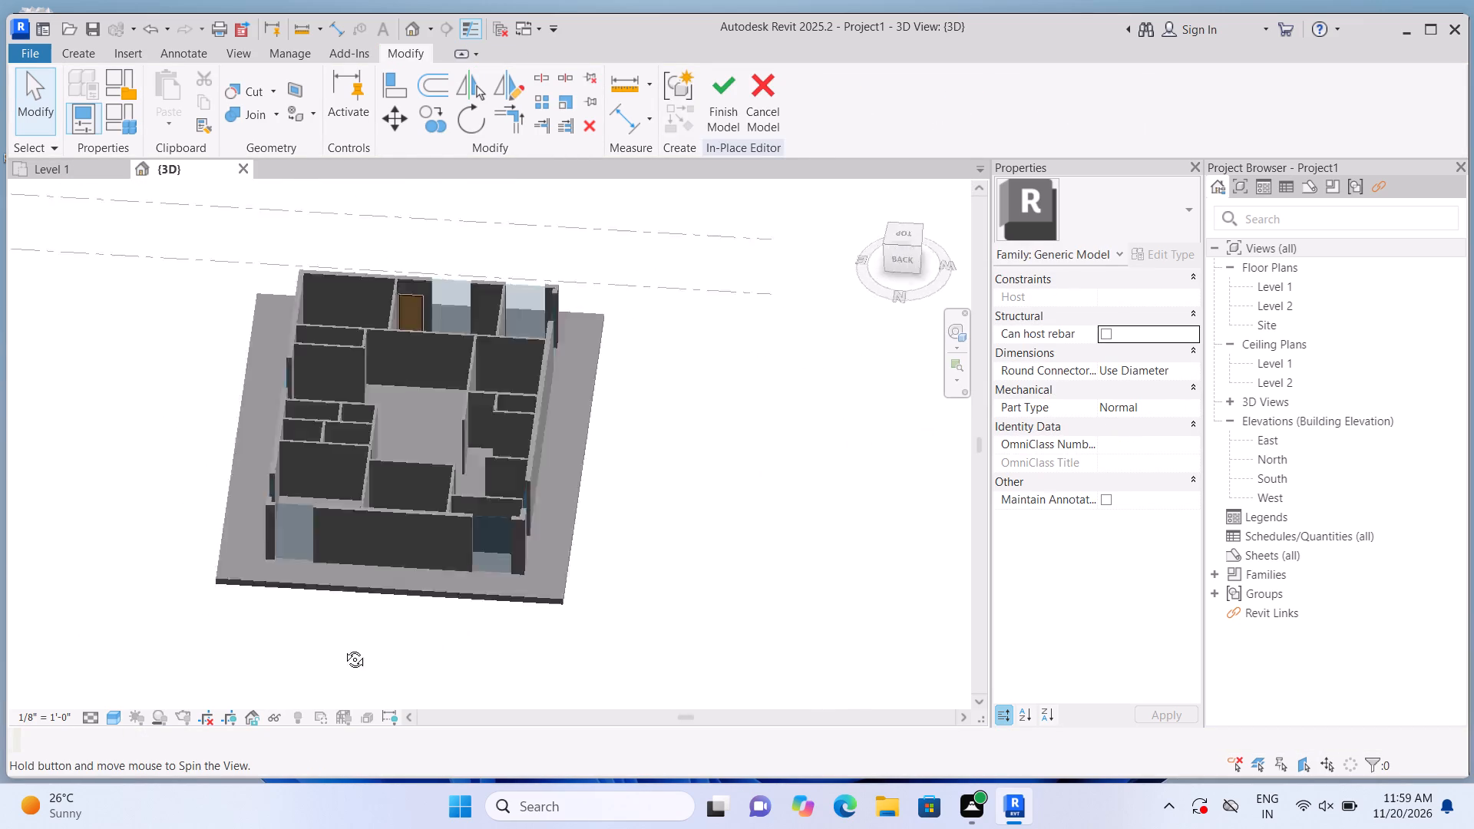
{"action": "middle_click_drag", "start_coordinate": [343, 648], "coordinate": [701, 502], "text": "shift"}
{"action": "scroll", "coordinate": [385, 443], "scroll_direction": "up", "scroll_amount": 4}
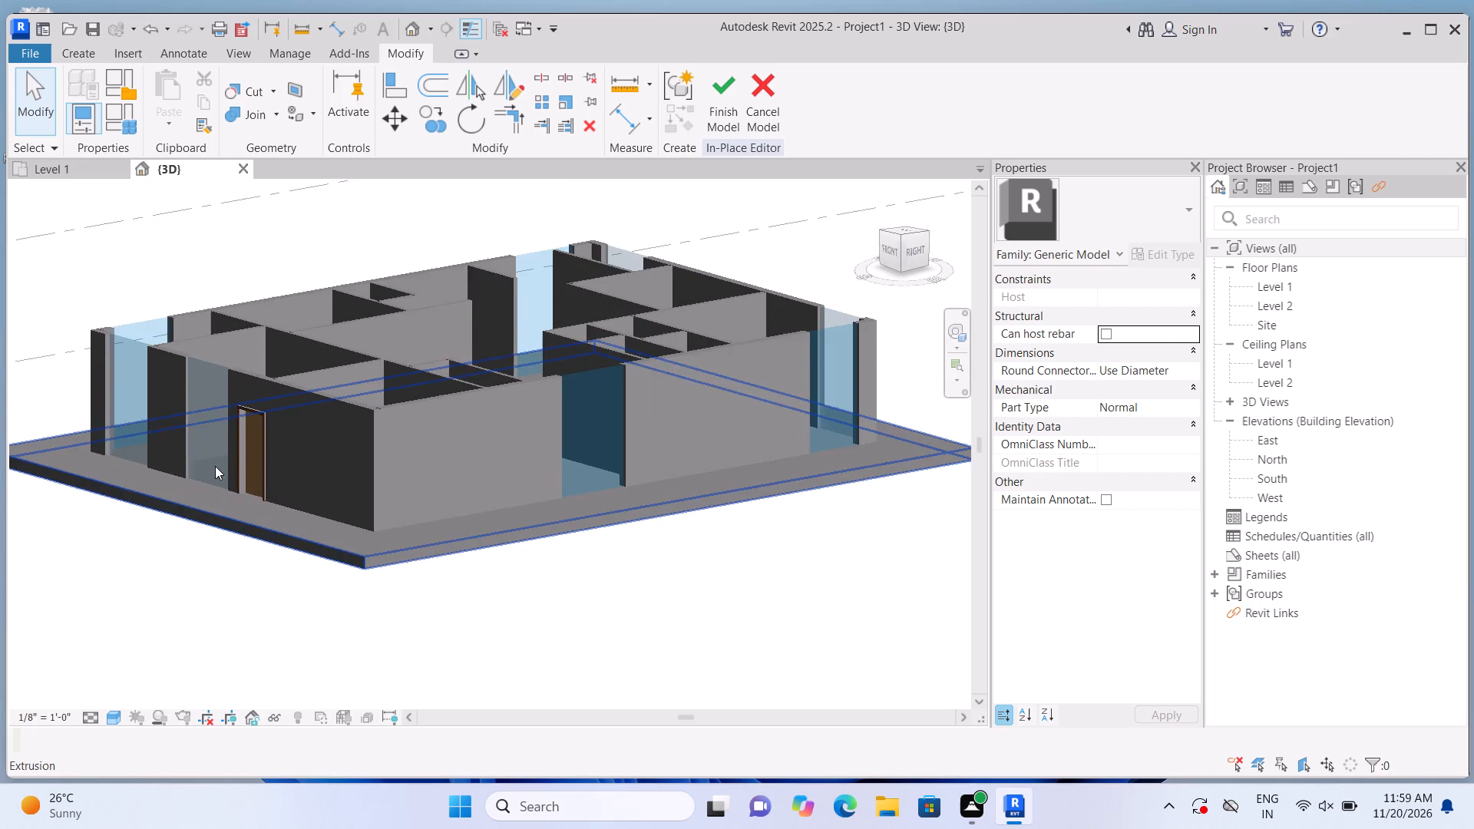
{"action": "left_click", "coordinate": [253, 467]}
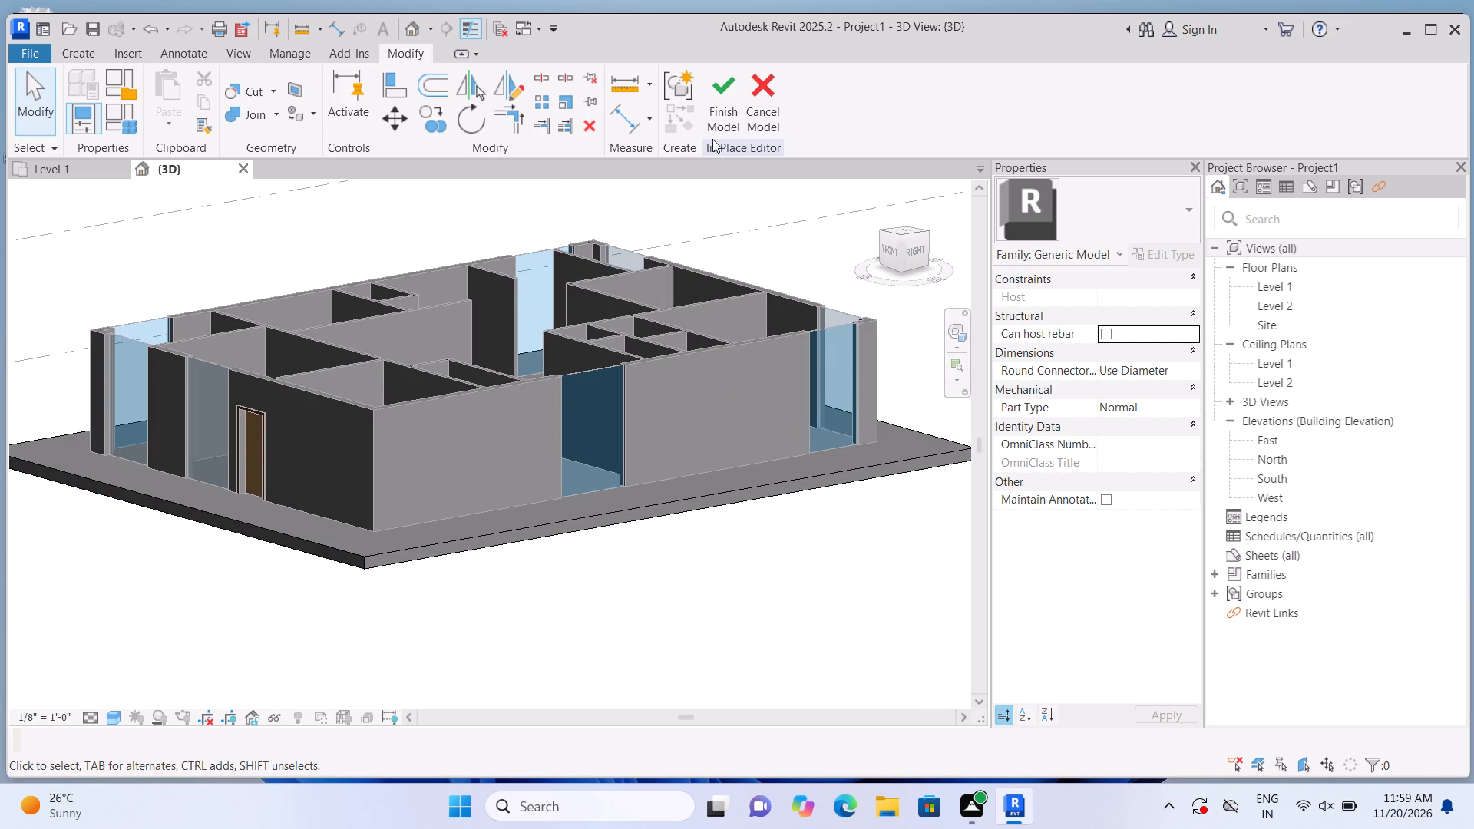
{"action": "left_click", "coordinate": [725, 118]}
Nudge the 36" x 84" front door upward to a sill height of 0' 2".
{"action": "scroll", "coordinate": [319, 446], "scroll_direction": "up", "scroll_amount": 5}
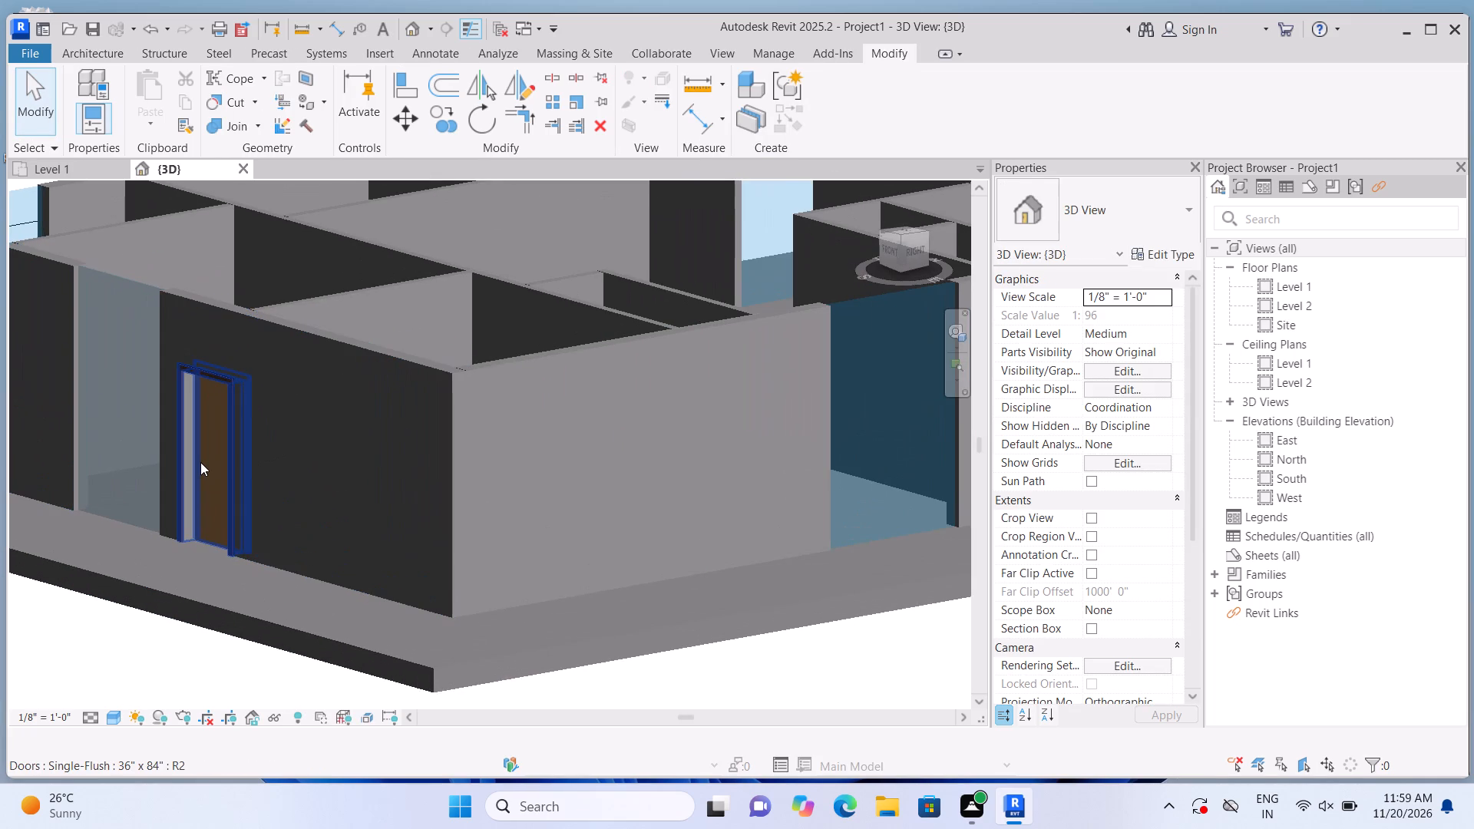
{"action": "left_click", "coordinate": [200, 462]}
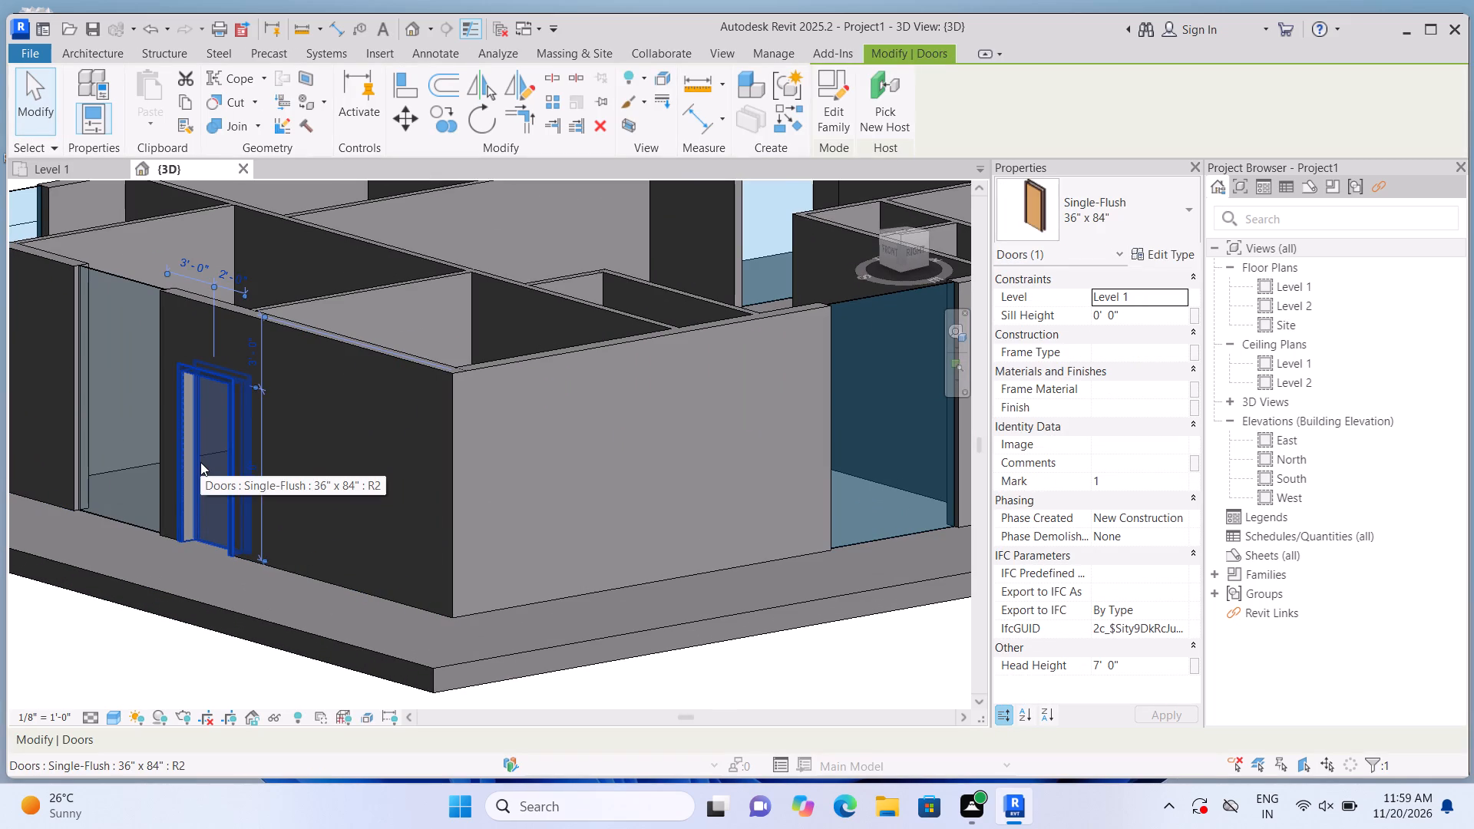
{"action": "key", "text": "Up"}
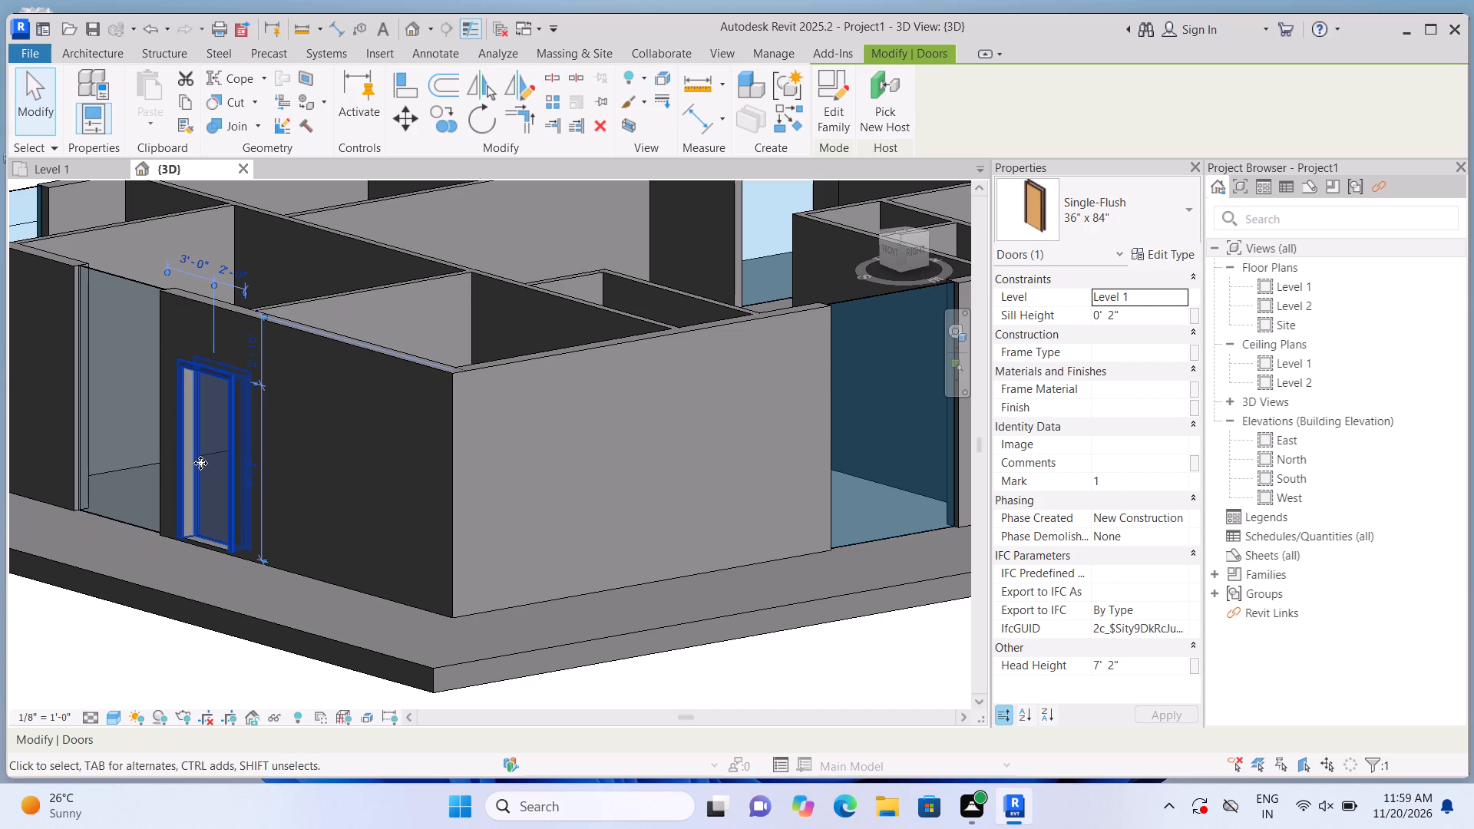
Nudge the front door upward again to a sill height of 0' 4".
{"action": "key", "text": "Up"}
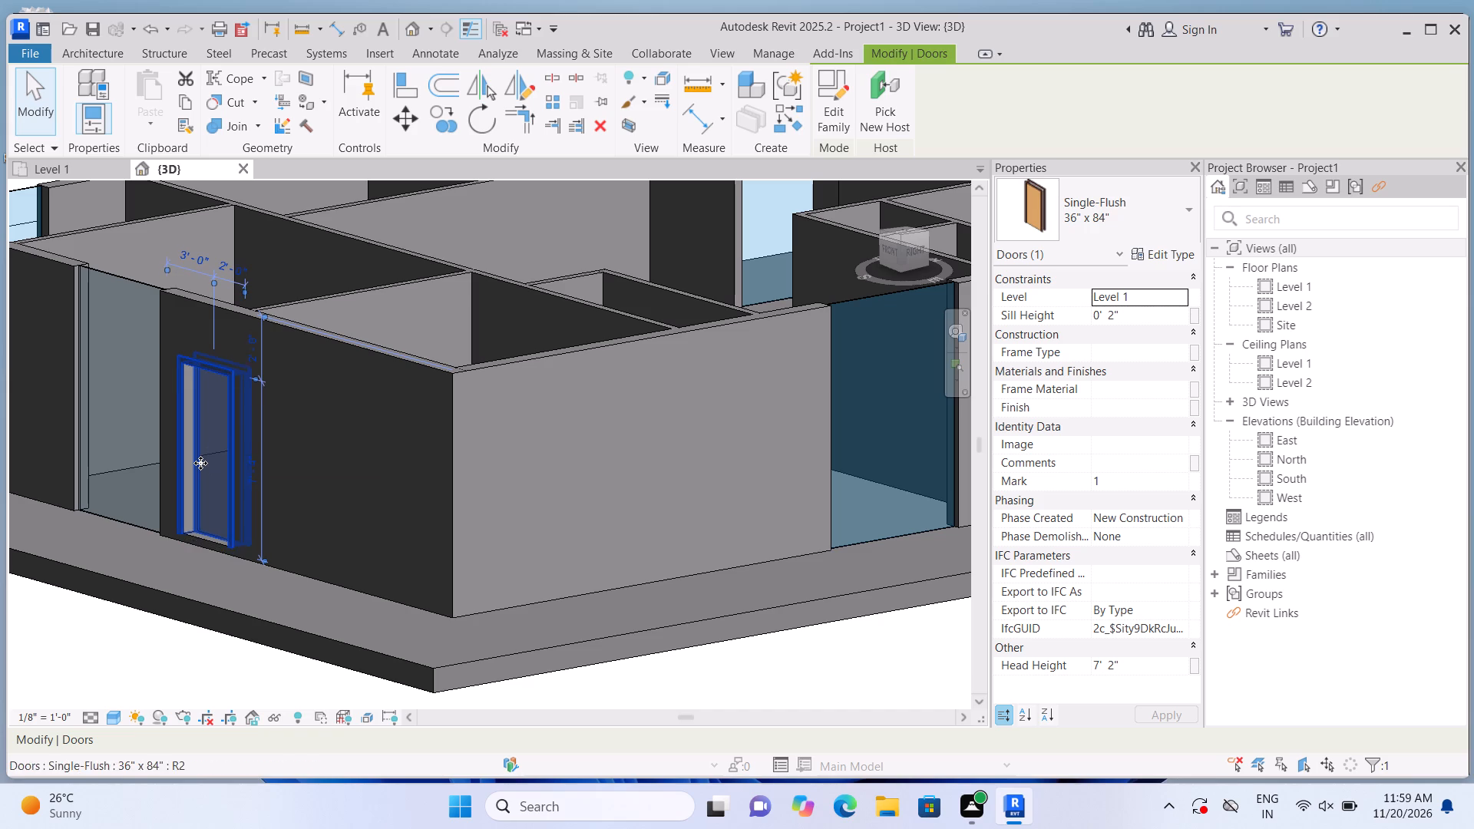
{"action": "key", "text": "Up"}
{"action": "key", "text": "Down"}
{"action": "left_click", "coordinate": [228, 659]}
Raise the bottom edge of the curtain wall near the middle of the building's right wall to a base offset of about 3' 3.5".
{"action": "scroll", "coordinate": [241, 649], "scroll_direction": "down", "scroll_amount": 7}
{"action": "scroll", "coordinate": [513, 619], "scroll_direction": "up", "scroll_amount": 6}
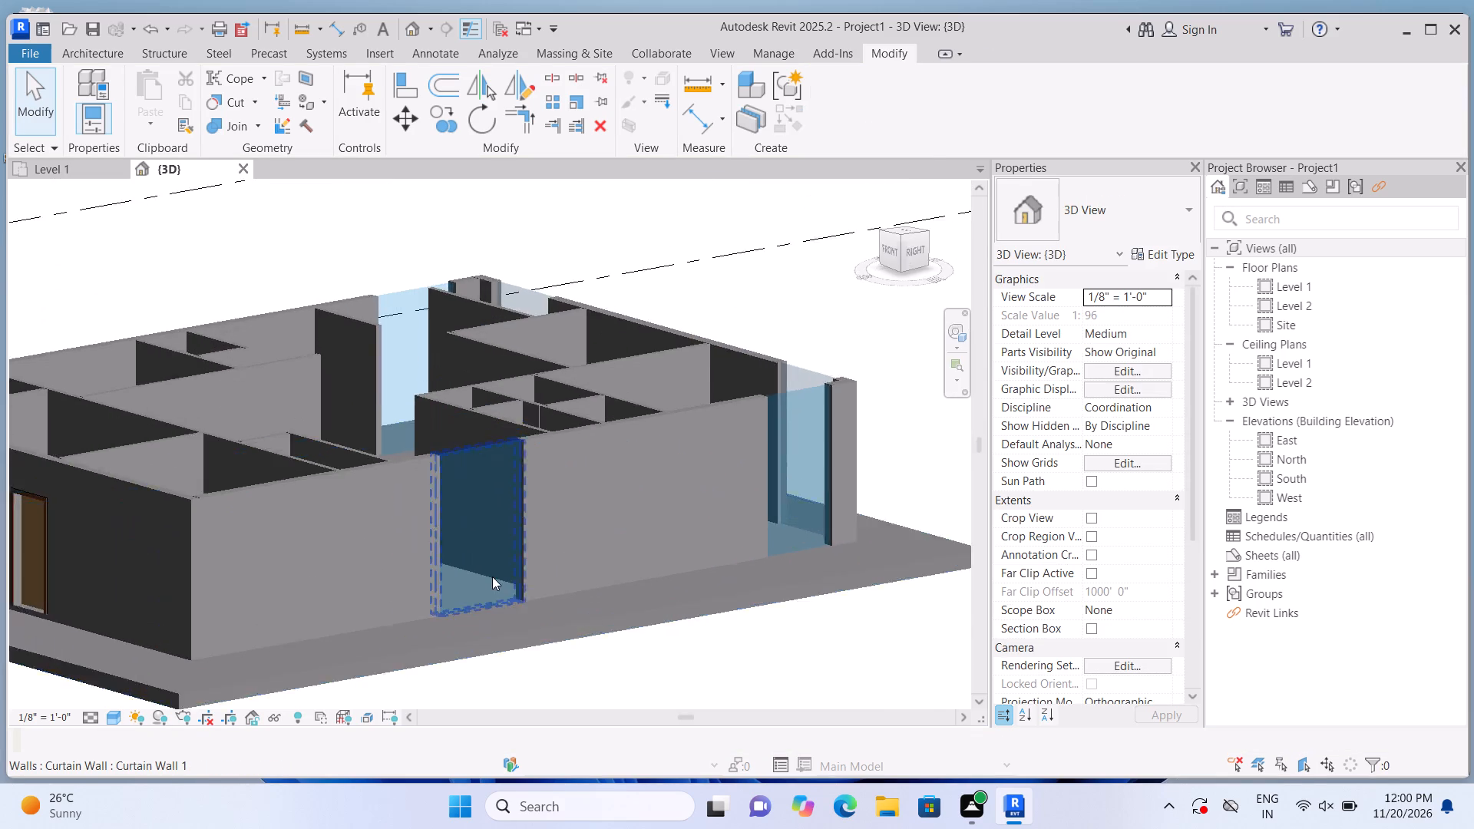
{"action": "scroll", "coordinate": [492, 576], "scroll_direction": "up", "scroll_amount": 4}
{"action": "left_click", "coordinate": [487, 558]}
{"action": "scroll", "coordinate": [470, 581], "scroll_direction": "up", "scroll_amount": 3}
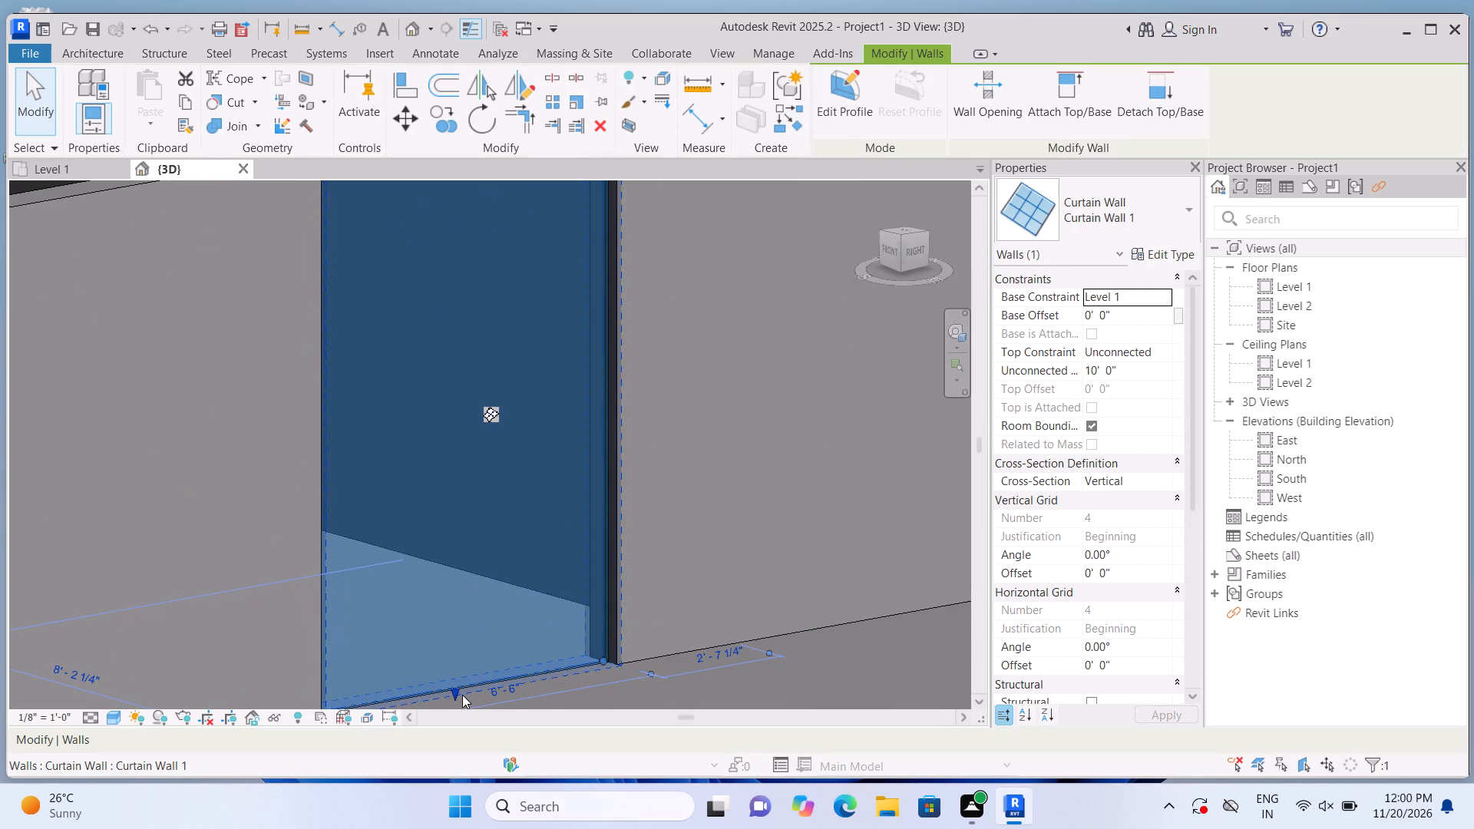
{"action": "left_click_drag", "start_coordinate": [454, 692], "coordinate": [490, 500]}
{"action": "scroll", "coordinate": [481, 515], "scroll_direction": "down", "scroll_amount": 7}
{"action": "scroll", "coordinate": [470, 459], "scroll_direction": "up", "scroll_amount": 8}
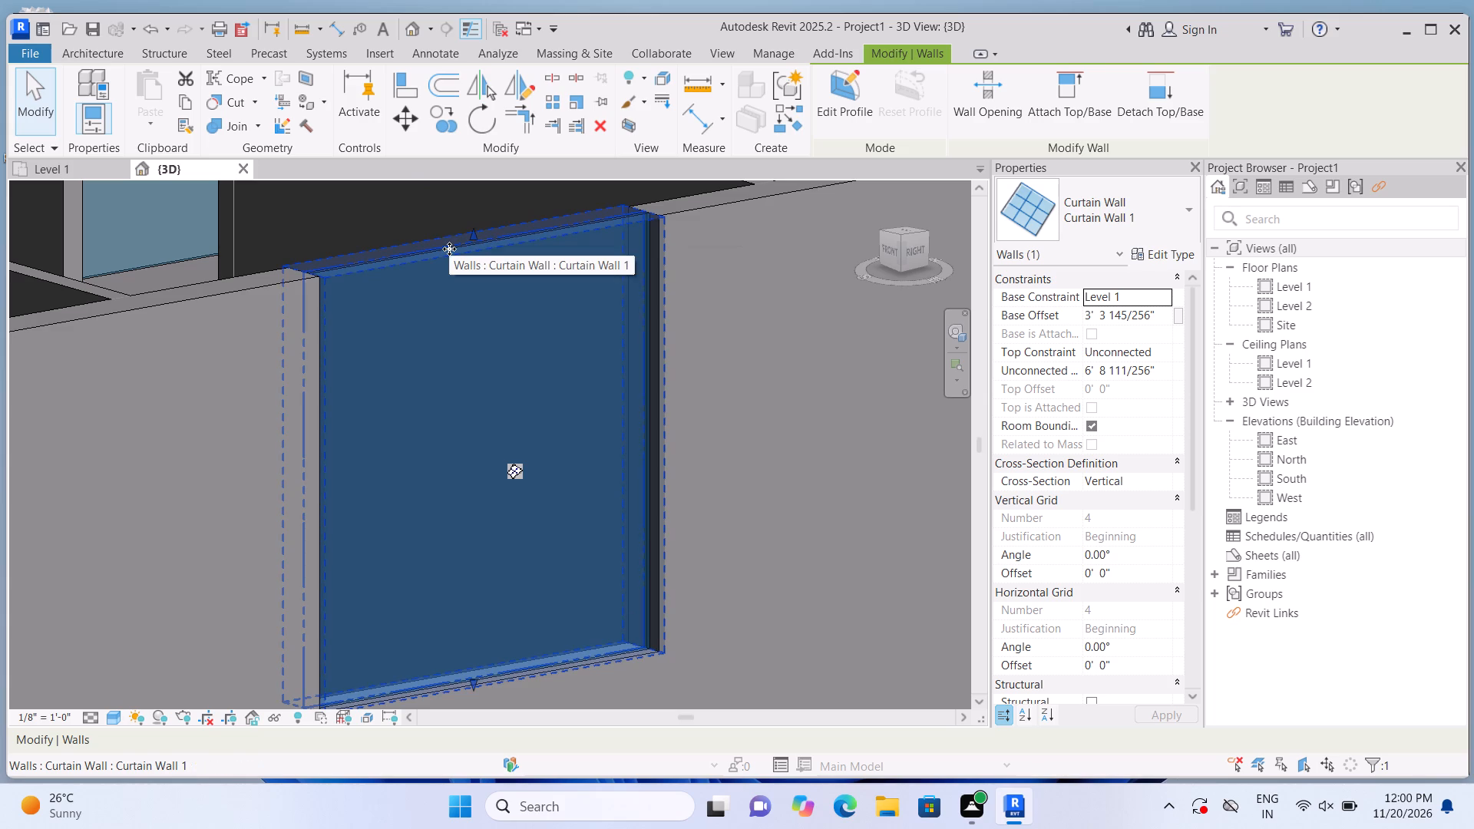
Lower the top edge of the same curtain wall to an unconnected height of about 5' 3".
{"action": "scroll", "coordinate": [454, 275], "scroll_direction": "up", "scroll_amount": 2}
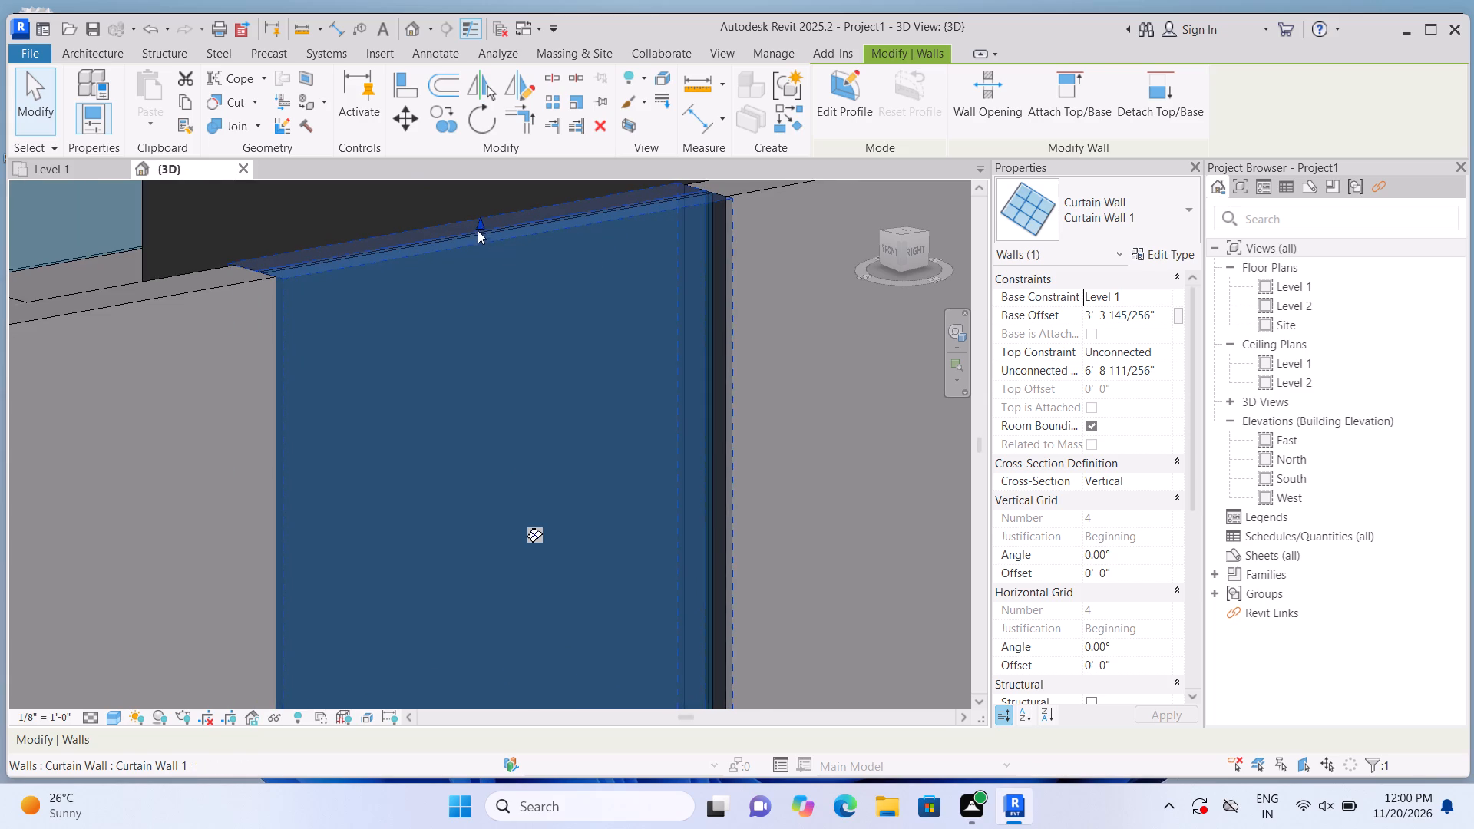
{"action": "left_click_drag", "start_coordinate": [478, 219], "coordinate": [485, 355]}
{"action": "left_click", "coordinate": [485, 355]}
{"action": "scroll", "coordinate": [487, 339], "scroll_direction": "down", "scroll_amount": 4}
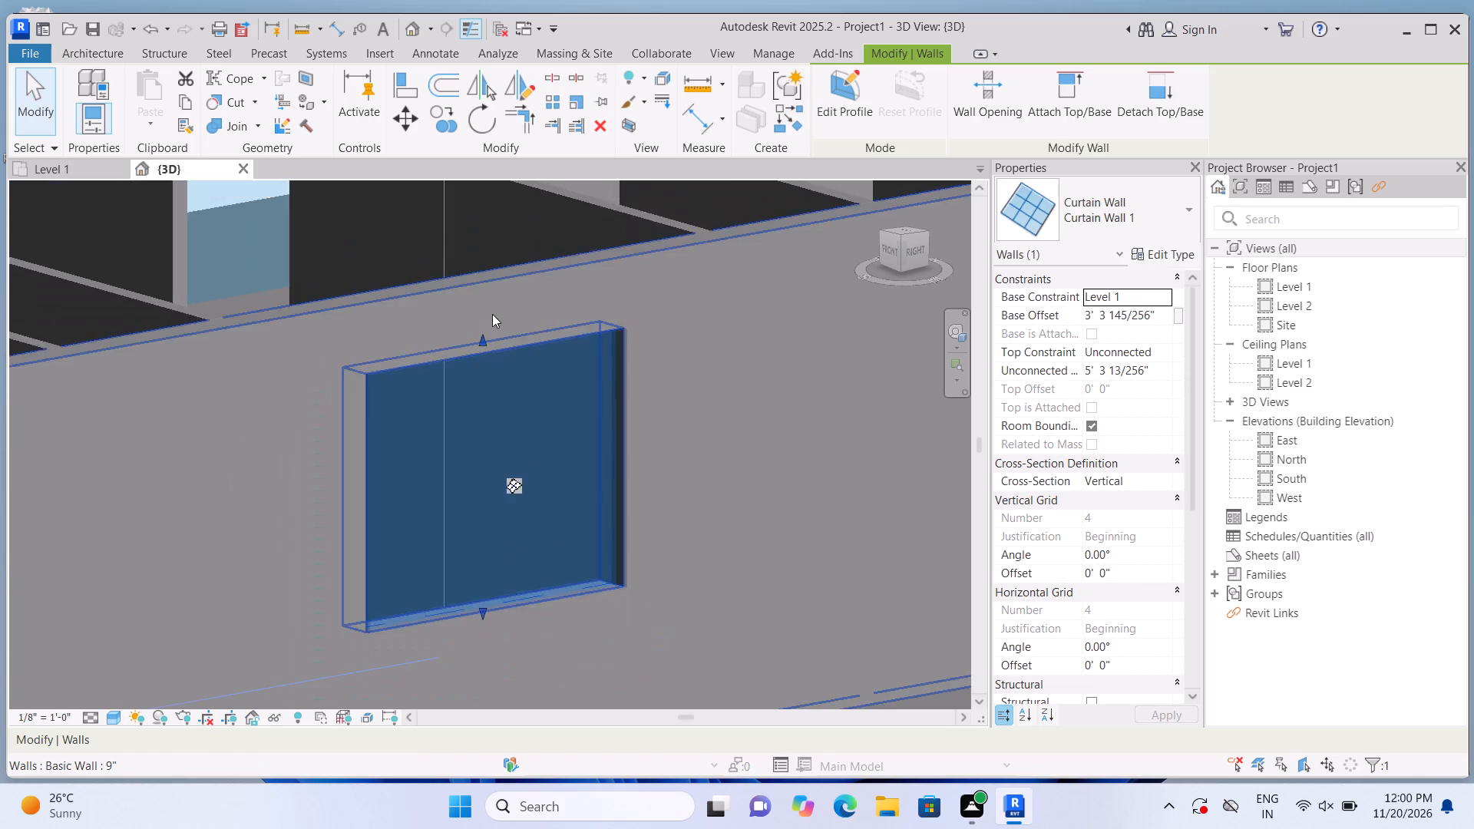
{"action": "scroll", "coordinate": [492, 314], "scroll_direction": "down", "scroll_amount": 6}
{"action": "left_click", "coordinate": [601, 600]}
Add two vertical curtain grid lines to the shortened curtain wall, dividing it into three roughly equal panels.
{"action": "scroll", "coordinate": [578, 391], "scroll_direction": "up", "scroll_amount": 2}
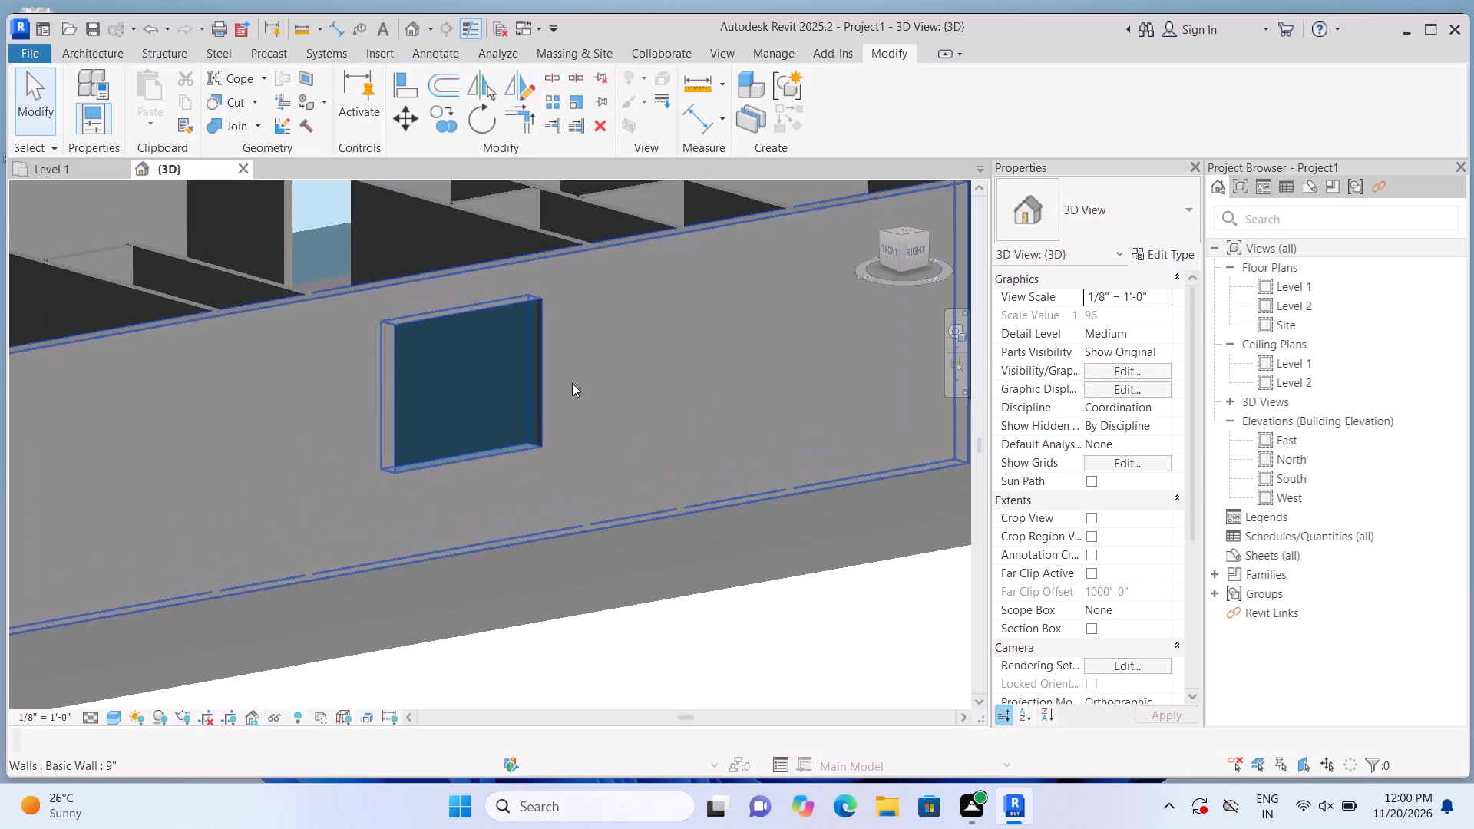
{"action": "scroll", "coordinate": [572, 383], "scroll_direction": "up", "scroll_amount": 1}
{"action": "left_click", "coordinate": [106, 52]}
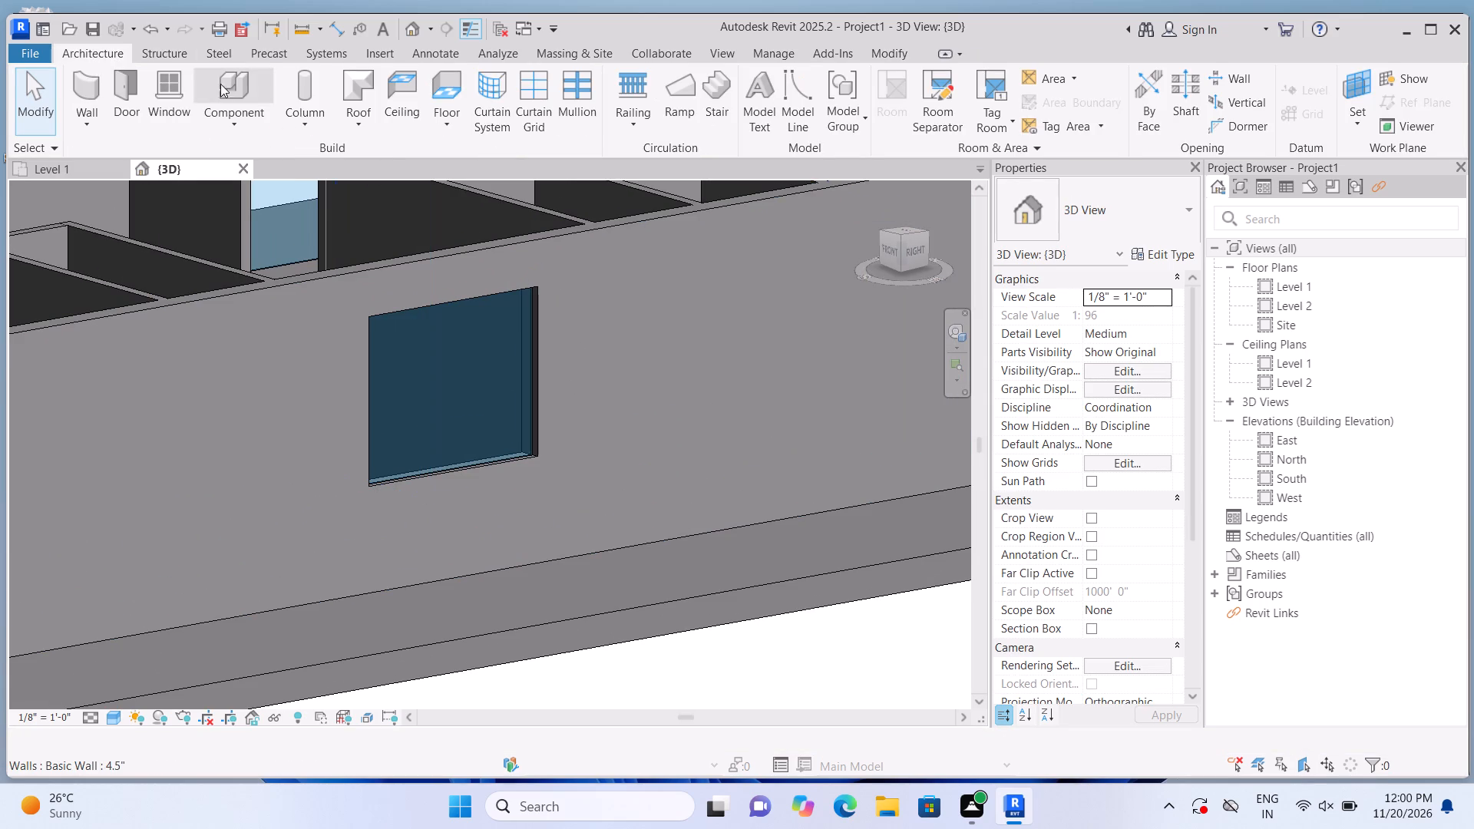
{"action": "left_click", "coordinate": [525, 120]}
{"action": "scroll", "coordinate": [431, 342], "scroll_direction": "up", "scroll_amount": 5}
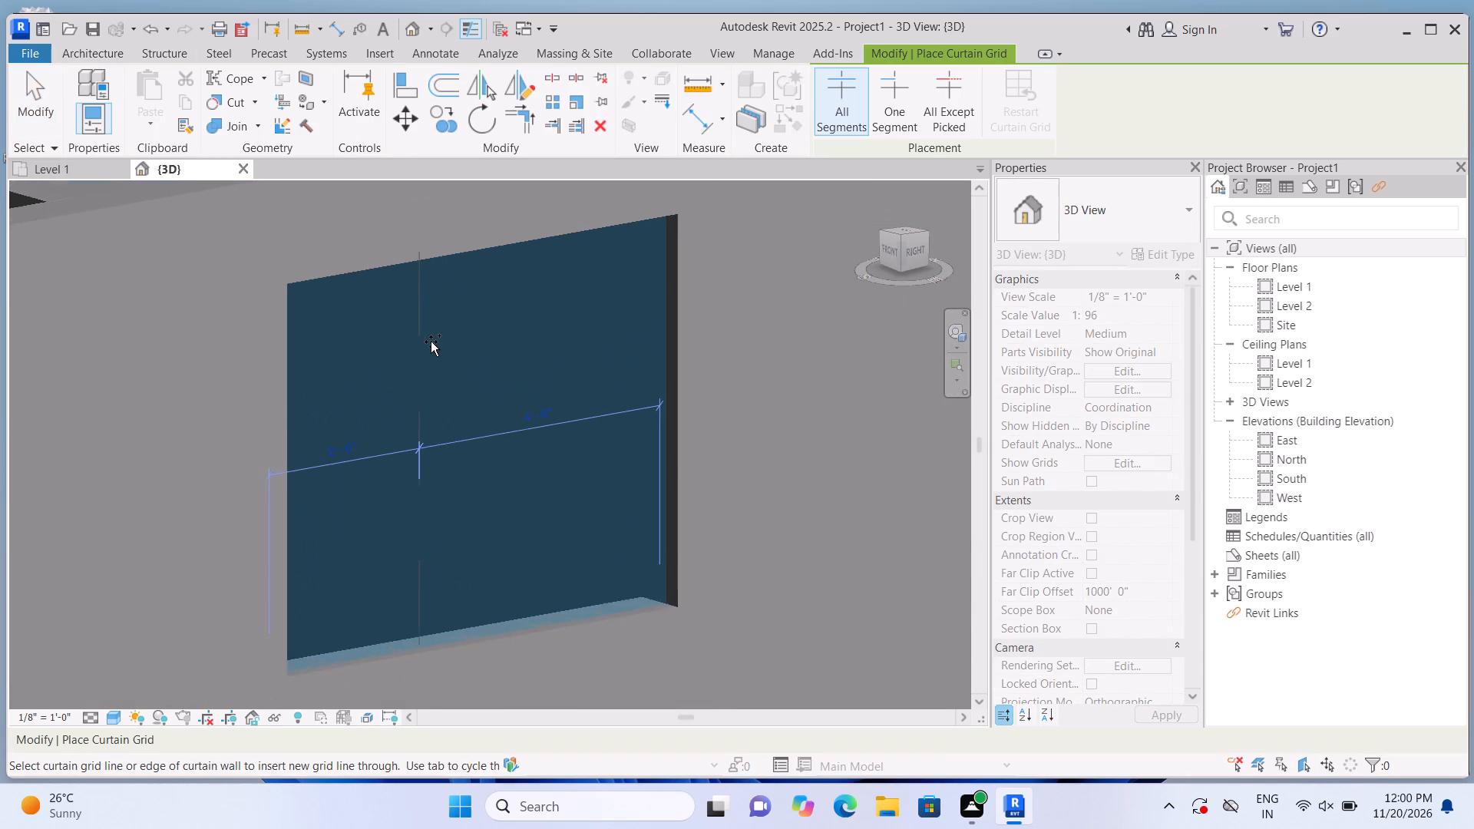
{"action": "scroll", "coordinate": [431, 342], "scroll_direction": "up", "scroll_amount": 3}
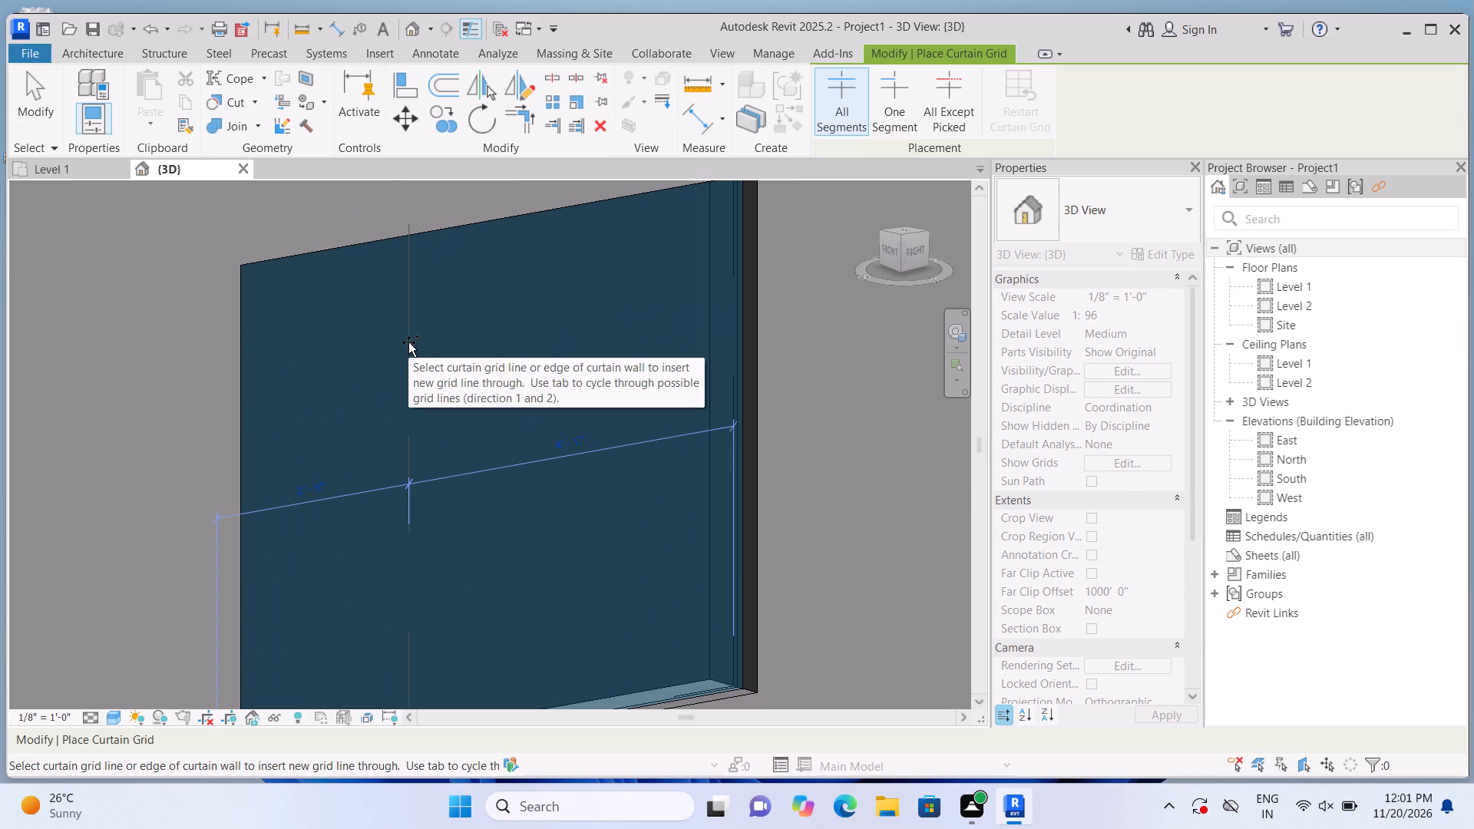
{"action": "left_click", "coordinate": [397, 344]}
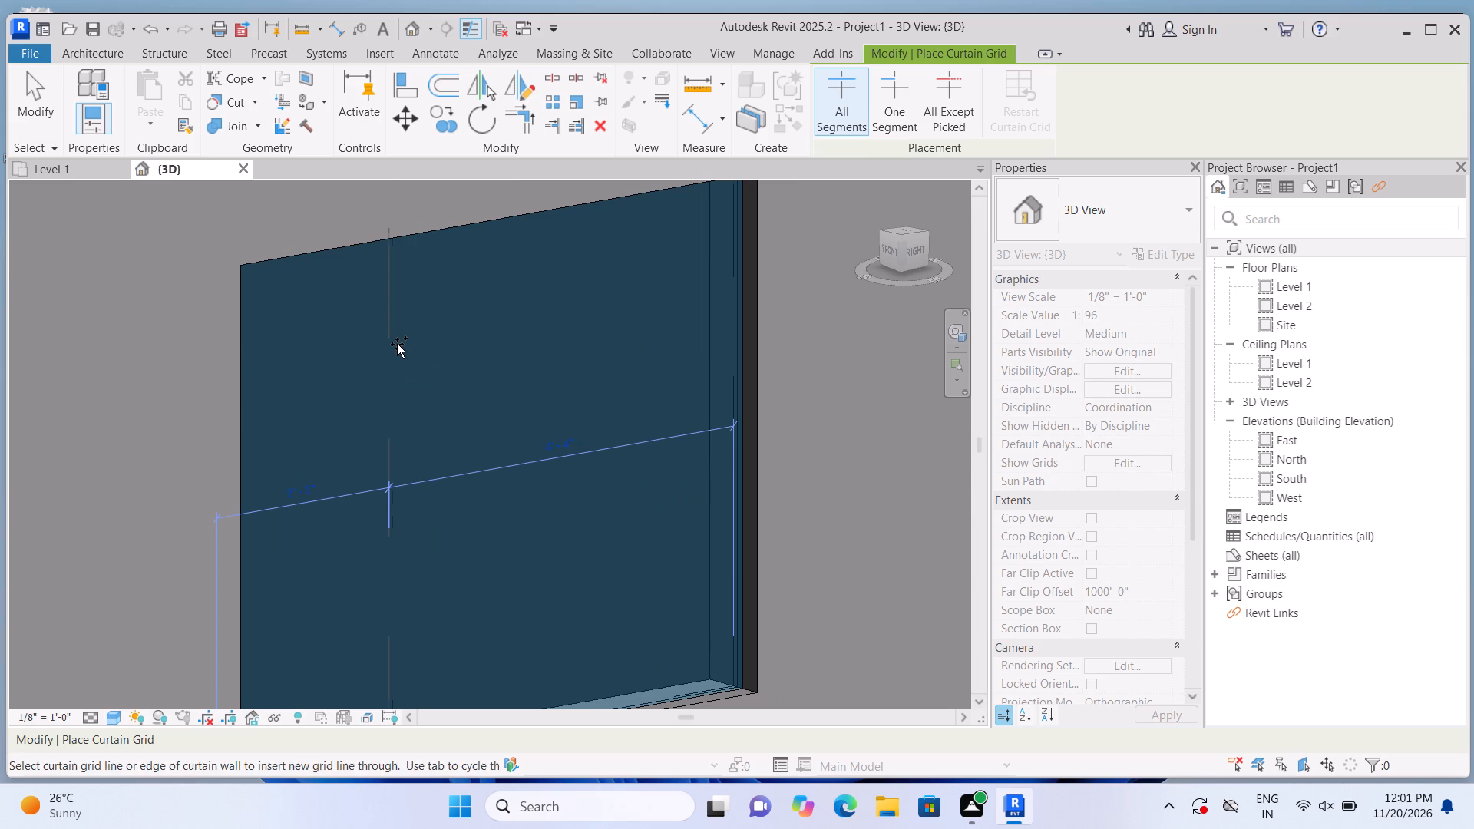
{"action": "left_click", "coordinate": [568, 290]}
Place 2.5" x 5" rectangular mullions on both vertical grid lines and all four edges of the three-panel curtain wall.
{"action": "scroll", "coordinate": [568, 290], "scroll_direction": "down", "scroll_amount": 3}
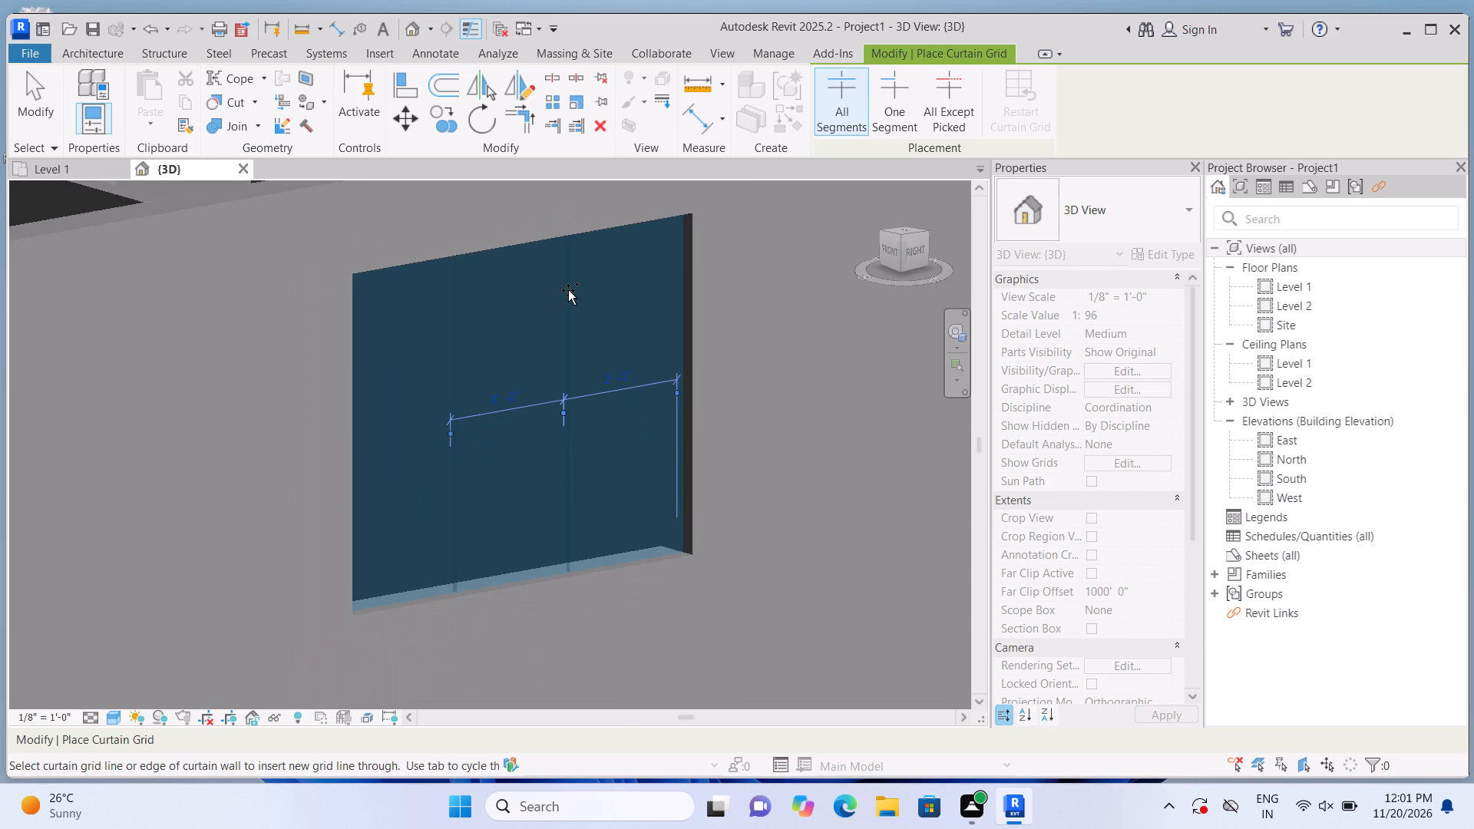
{"action": "left_click", "coordinate": [97, 56]}
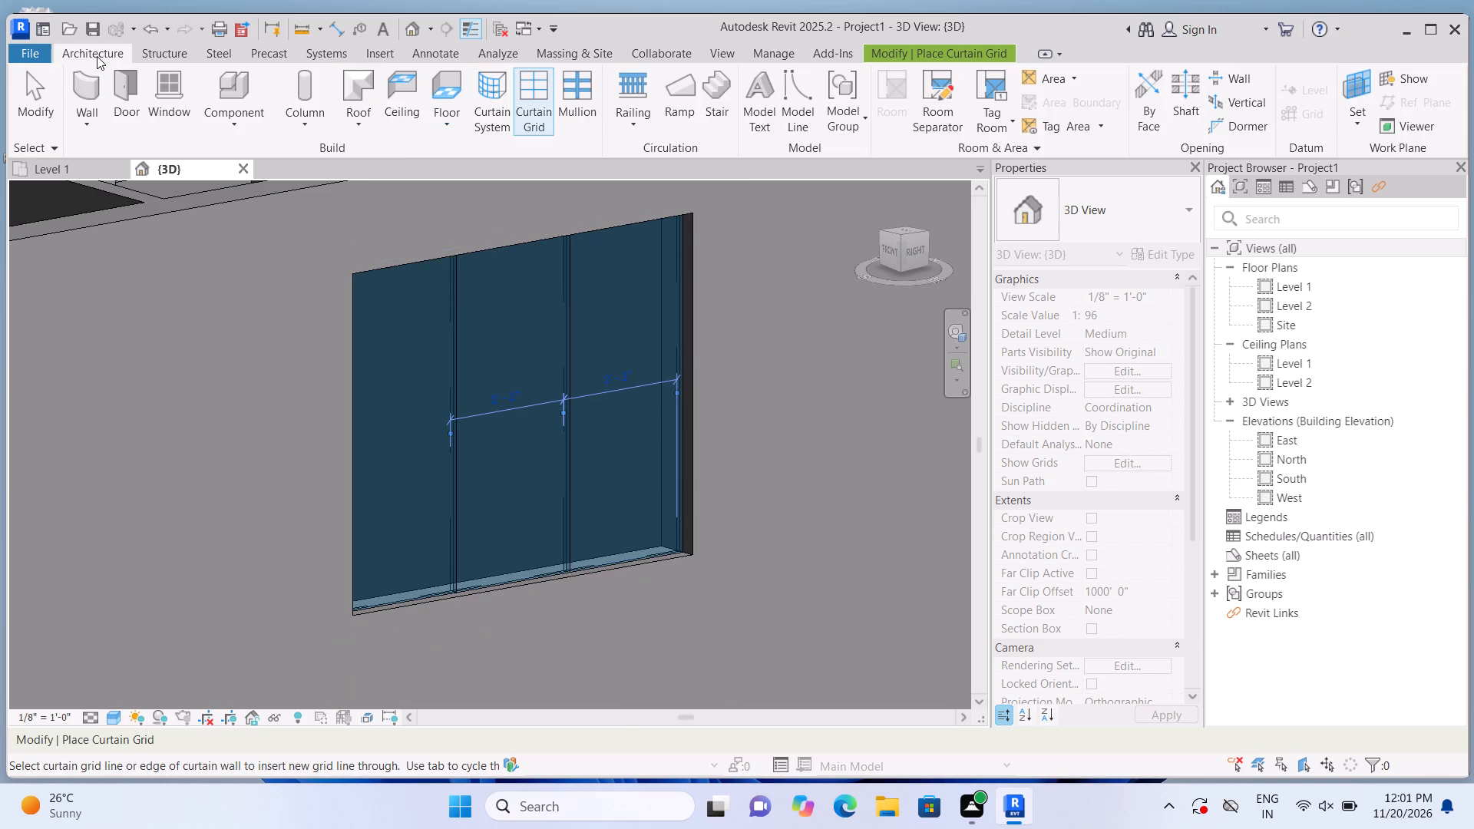
{"action": "left_click", "coordinate": [570, 118]}
{"action": "left_click", "coordinate": [570, 357]}
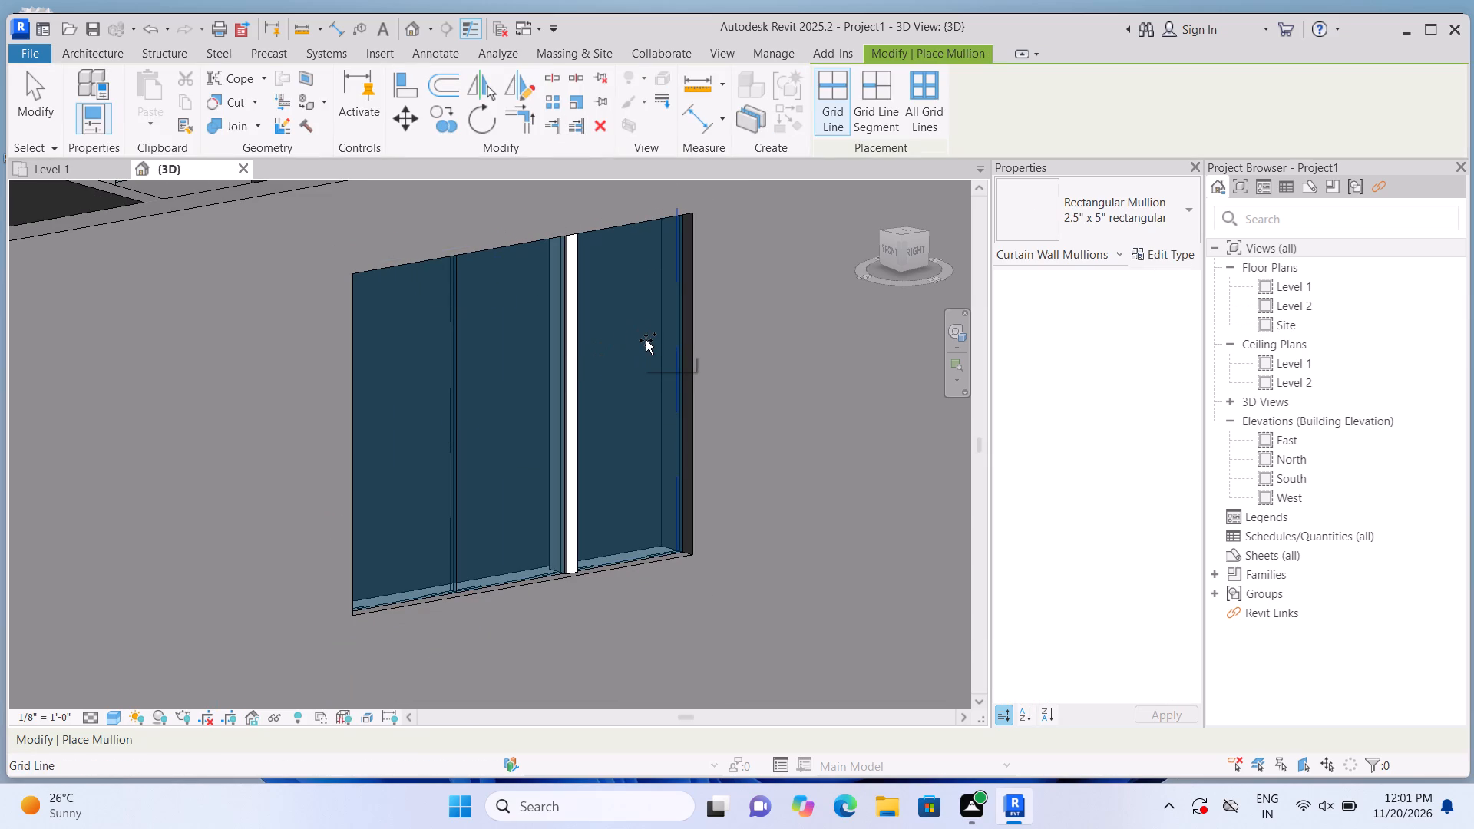
{"action": "left_click", "coordinate": [654, 347]}
{"action": "left_click", "coordinate": [604, 239]}
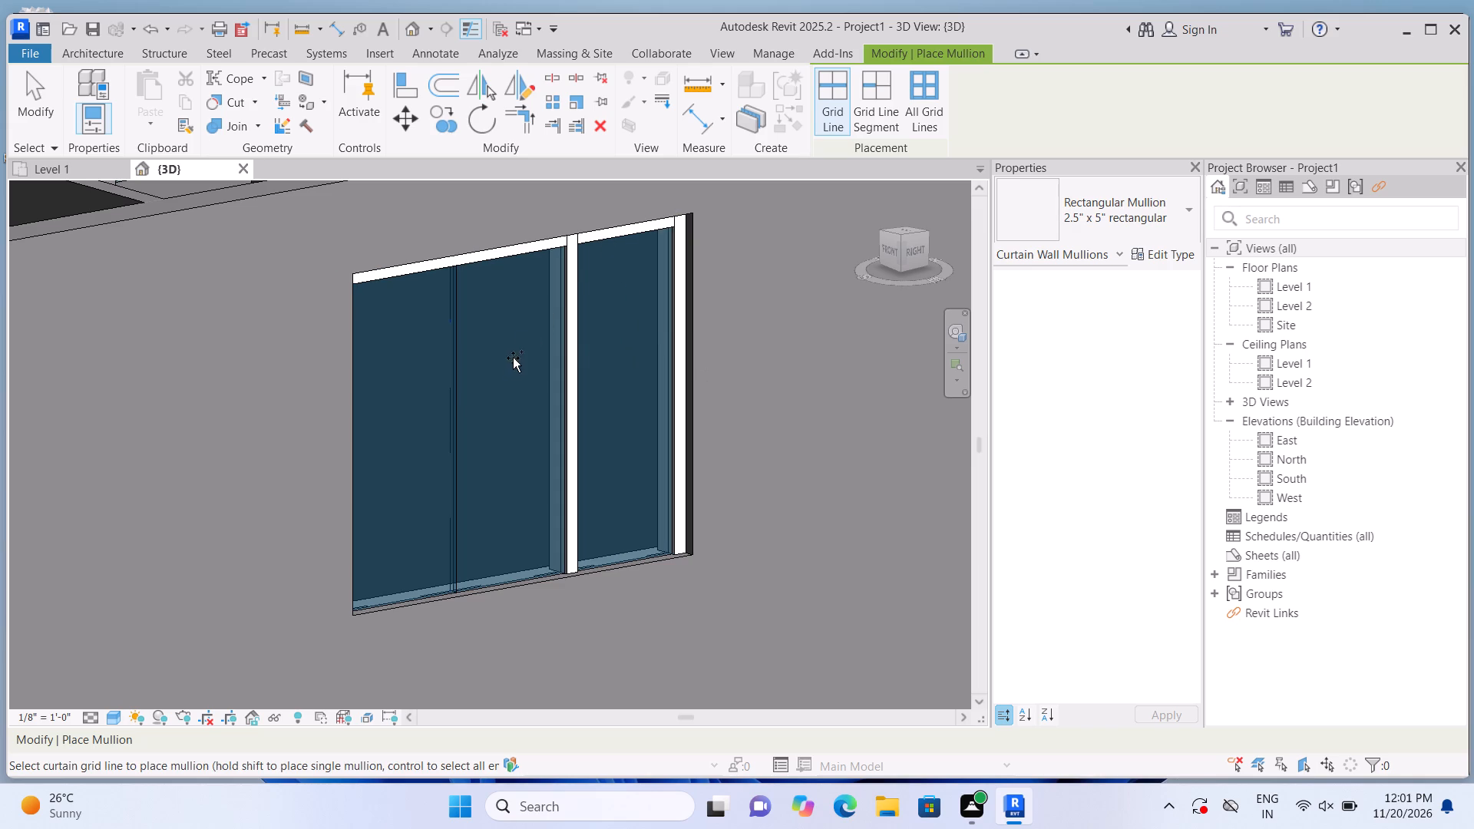
{"action": "left_click", "coordinate": [460, 390]}
{"action": "left_click", "coordinate": [375, 503]}
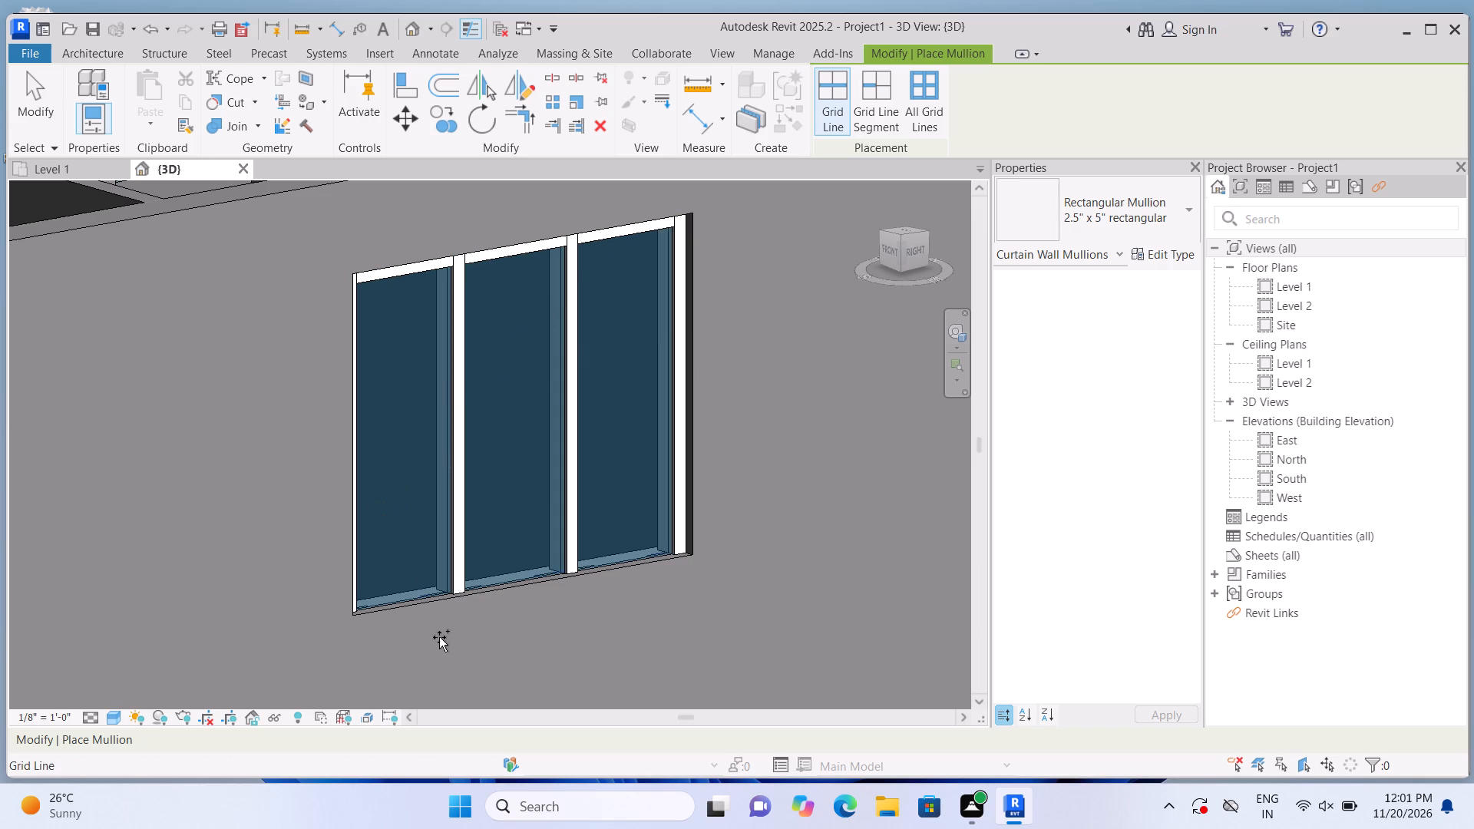
{"action": "left_click", "coordinate": [418, 598]}
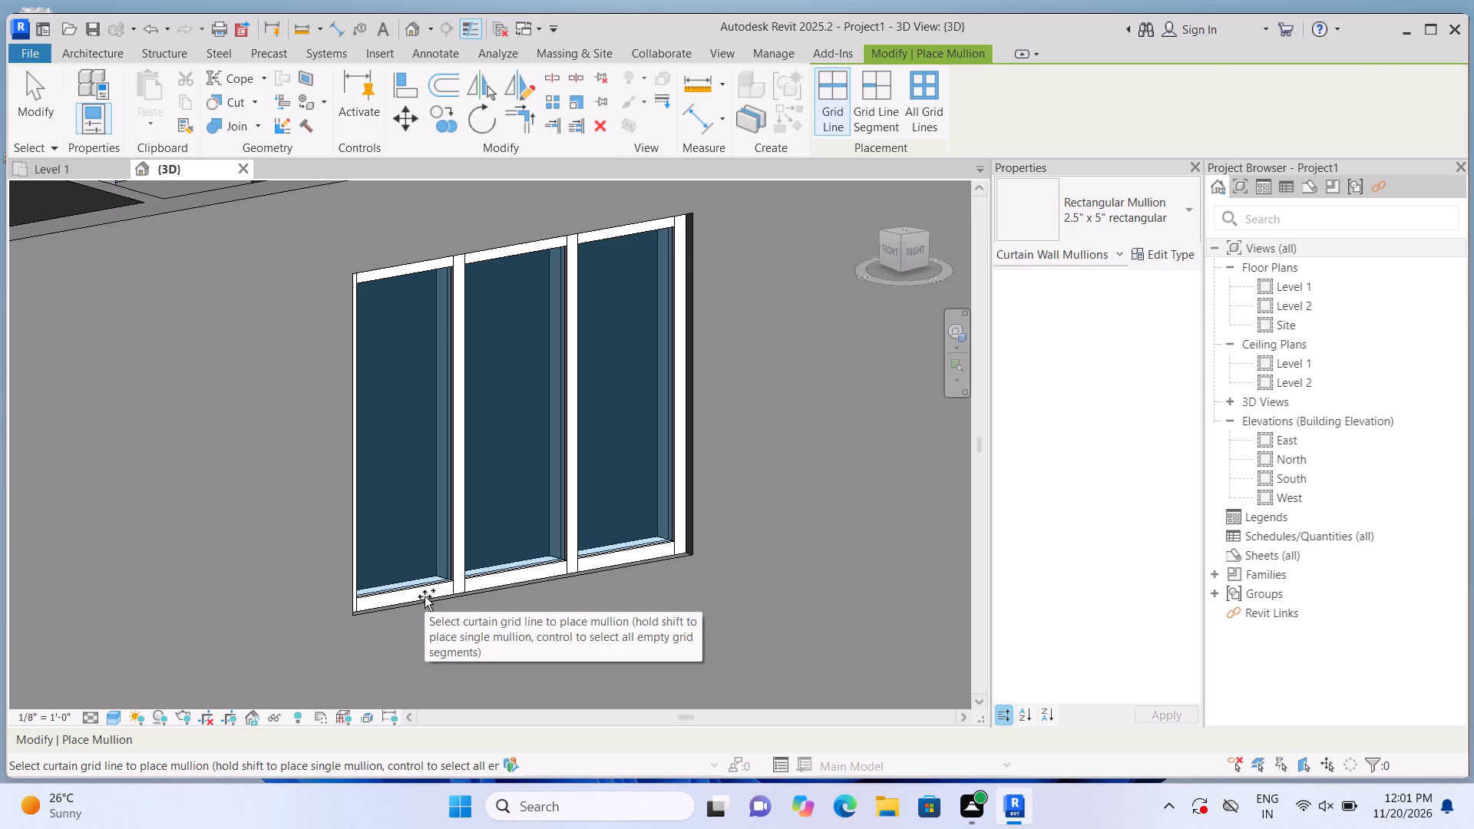
{"action": "key", "text": "Escape"}
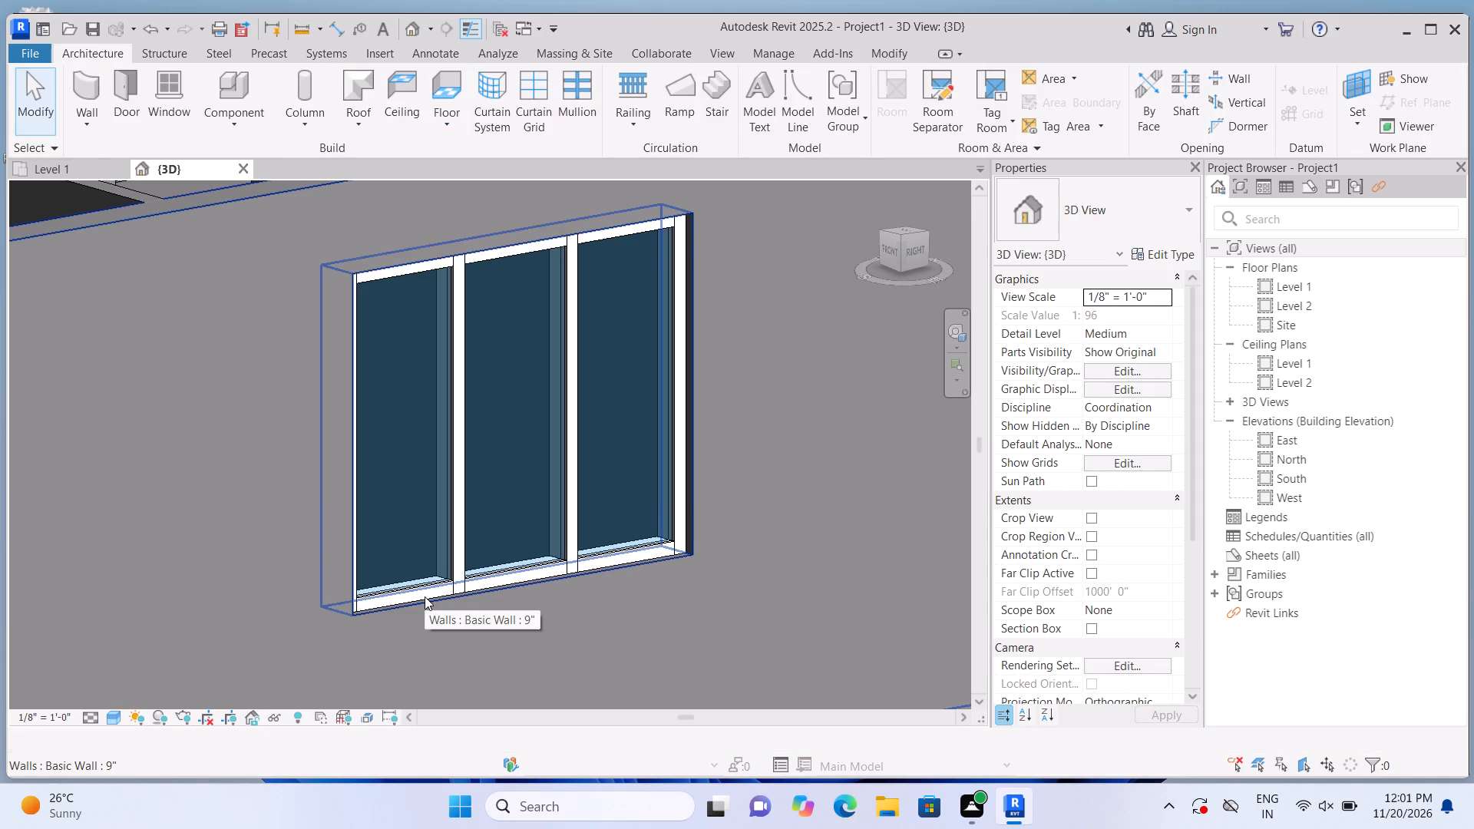
Raise the bottom edge of the curtain wall near the back corner of the right wall to a base offset of about 2' 11".
{"action": "scroll", "coordinate": [421, 621], "scroll_direction": "down", "scroll_amount": 13}
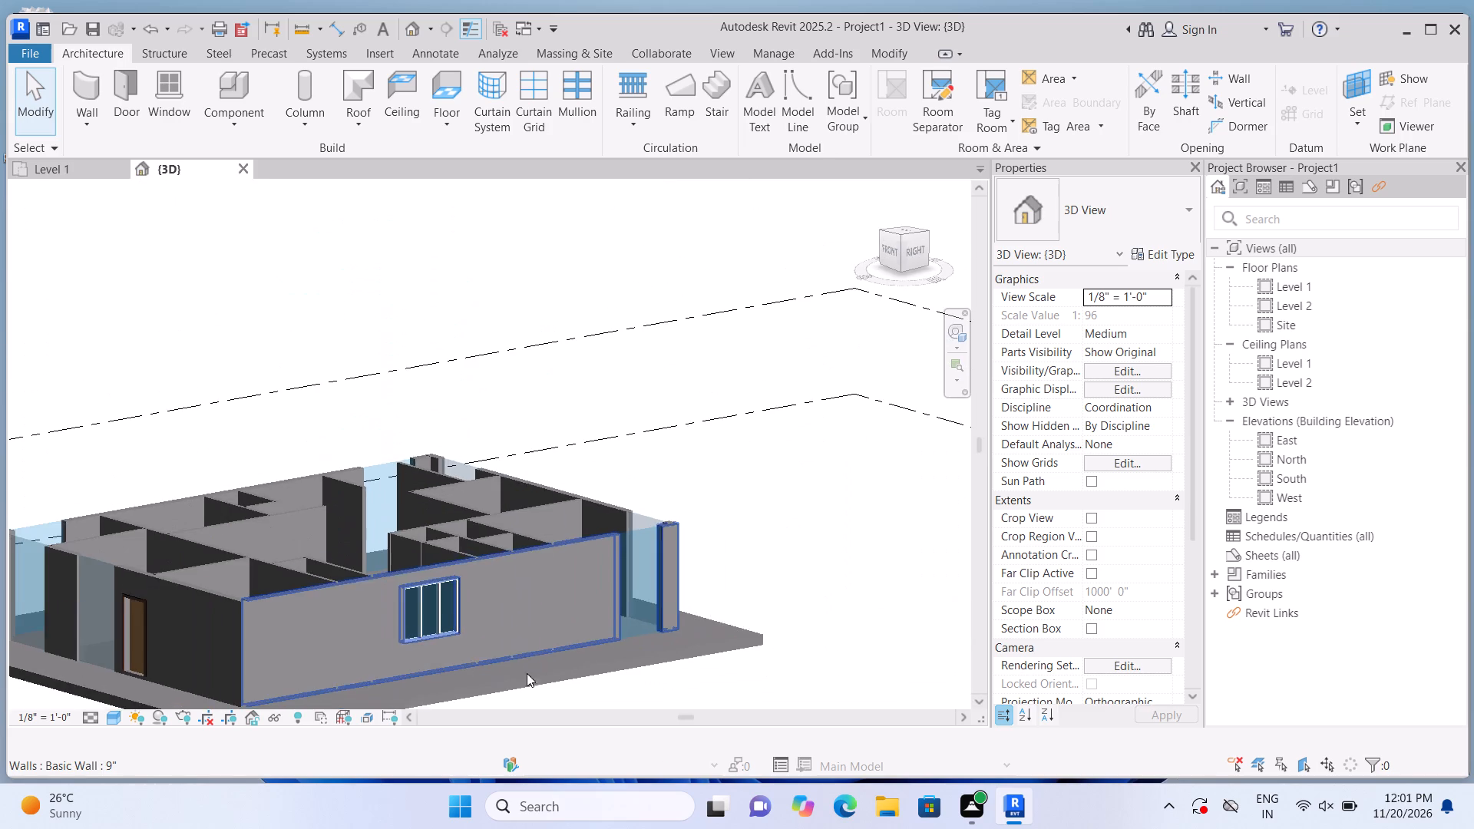
{"action": "scroll", "coordinate": [583, 646], "scroll_direction": "up", "scroll_amount": 8}
{"action": "left_click", "coordinate": [752, 559]}
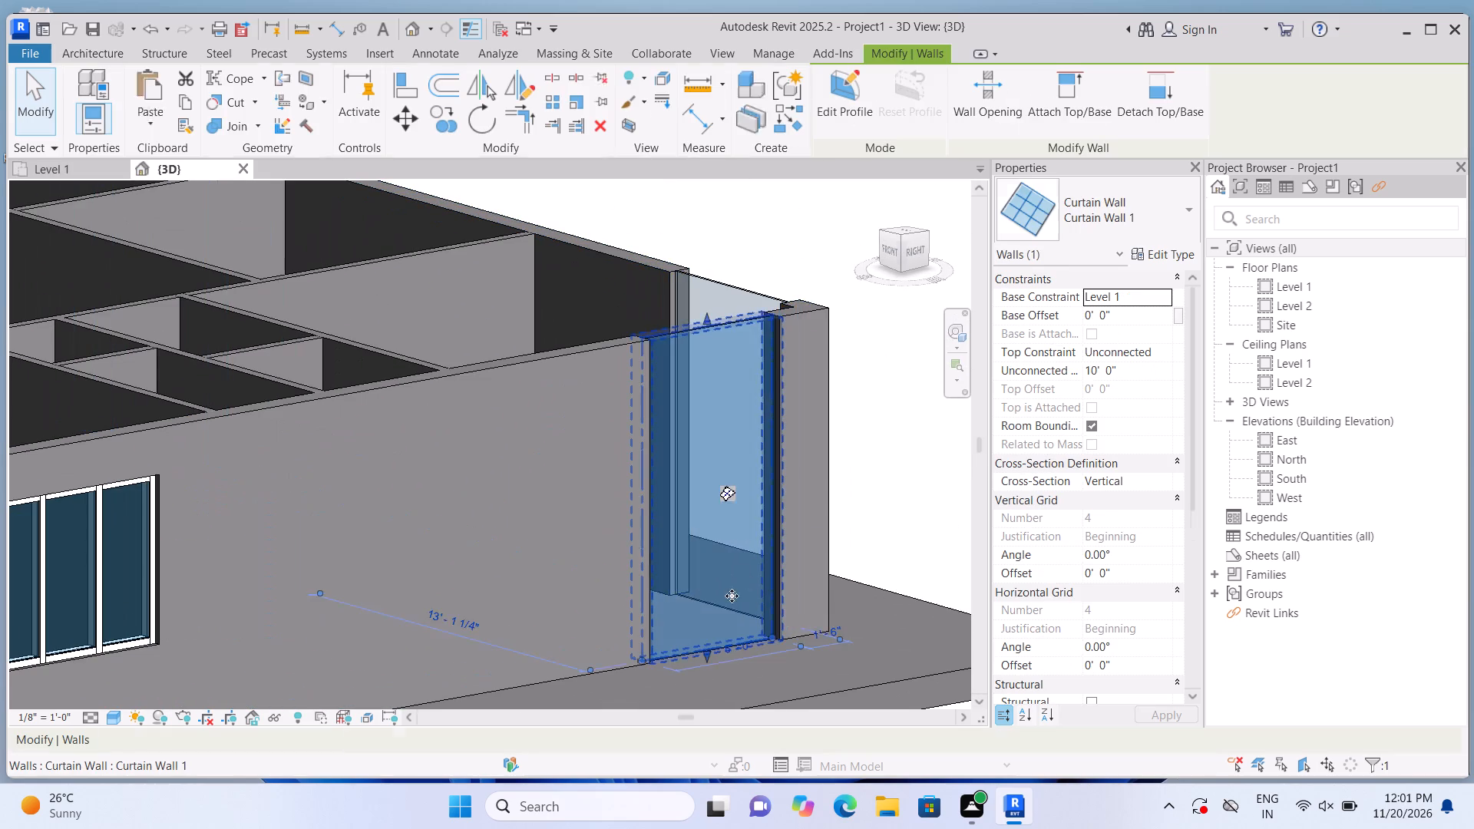
{"action": "scroll", "coordinate": [729, 603], "scroll_direction": "up", "scroll_amount": 3}
{"action": "left_click_drag", "start_coordinate": [700, 668], "coordinate": [701, 617]}
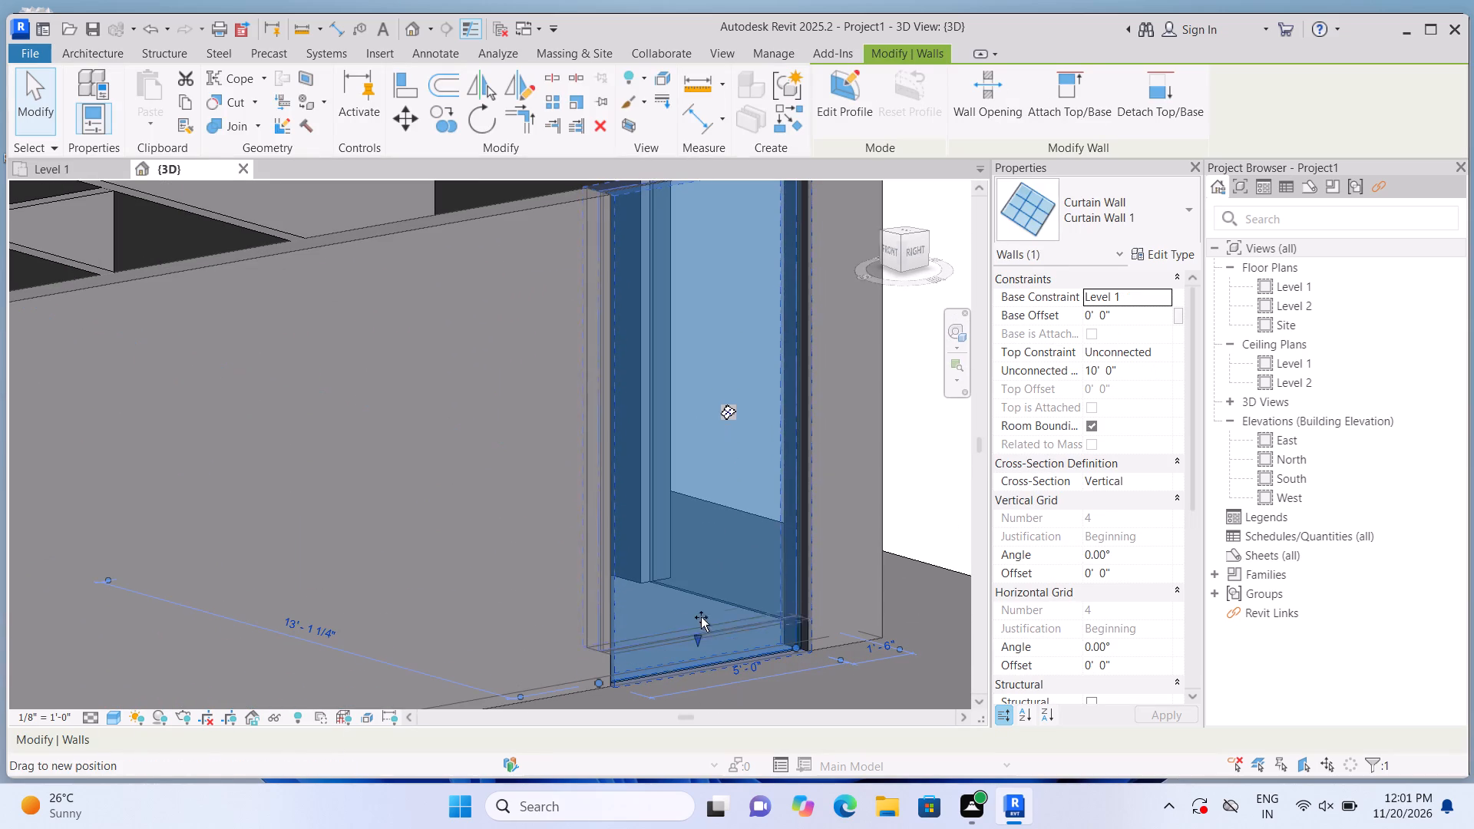
{"action": "left_click_drag", "start_coordinate": [701, 617], "coordinate": [709, 529]}
{"action": "left_click", "coordinate": [709, 529]}
{"action": "scroll", "coordinate": [711, 527], "scroll_direction": "down", "scroll_amount": 4}
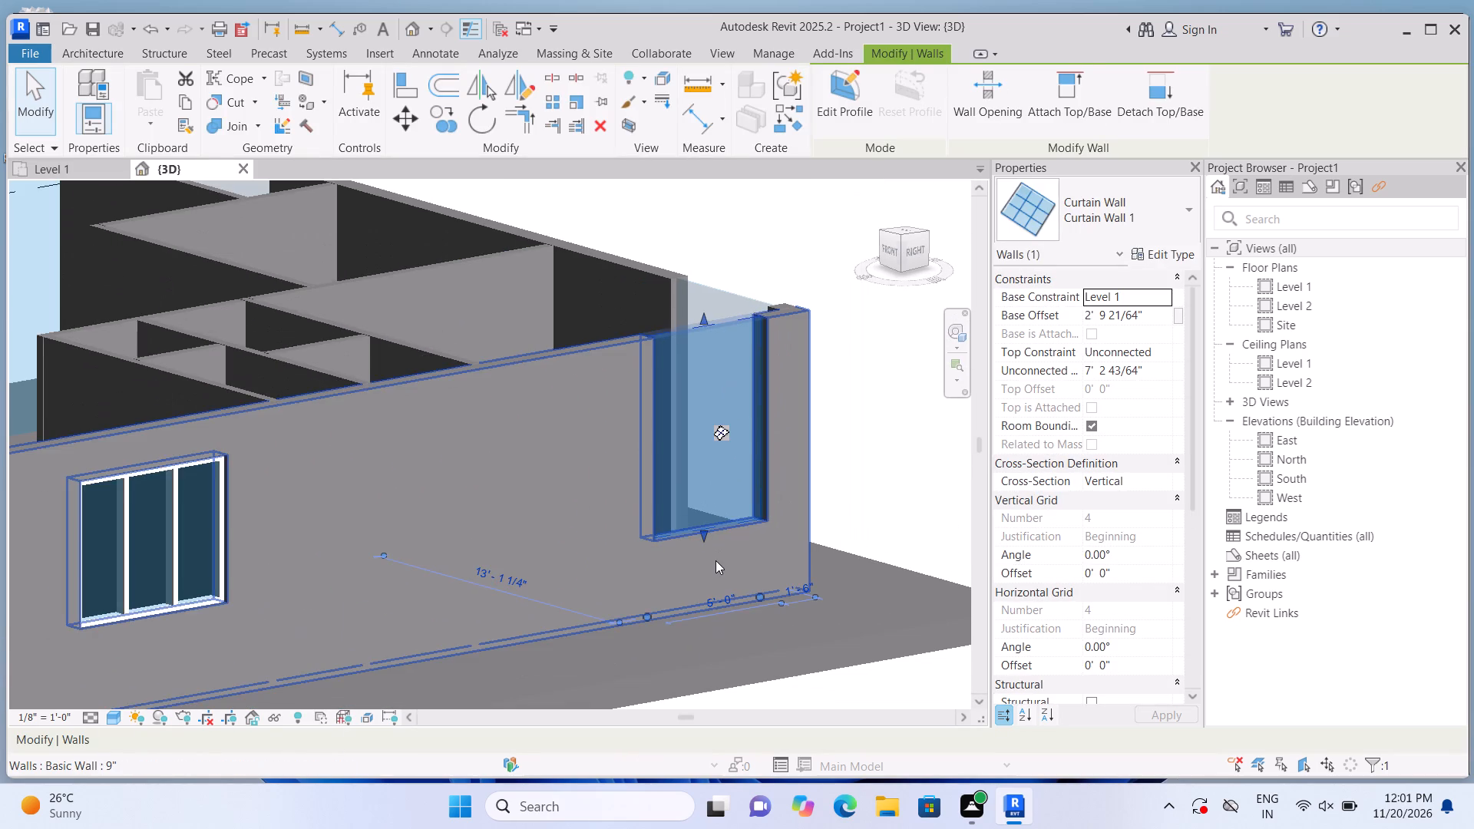
{"action": "scroll", "coordinate": [715, 563], "scroll_direction": "up", "scroll_amount": 2}
{"action": "scroll", "coordinate": [713, 544], "scroll_direction": "down", "scroll_amount": 2}
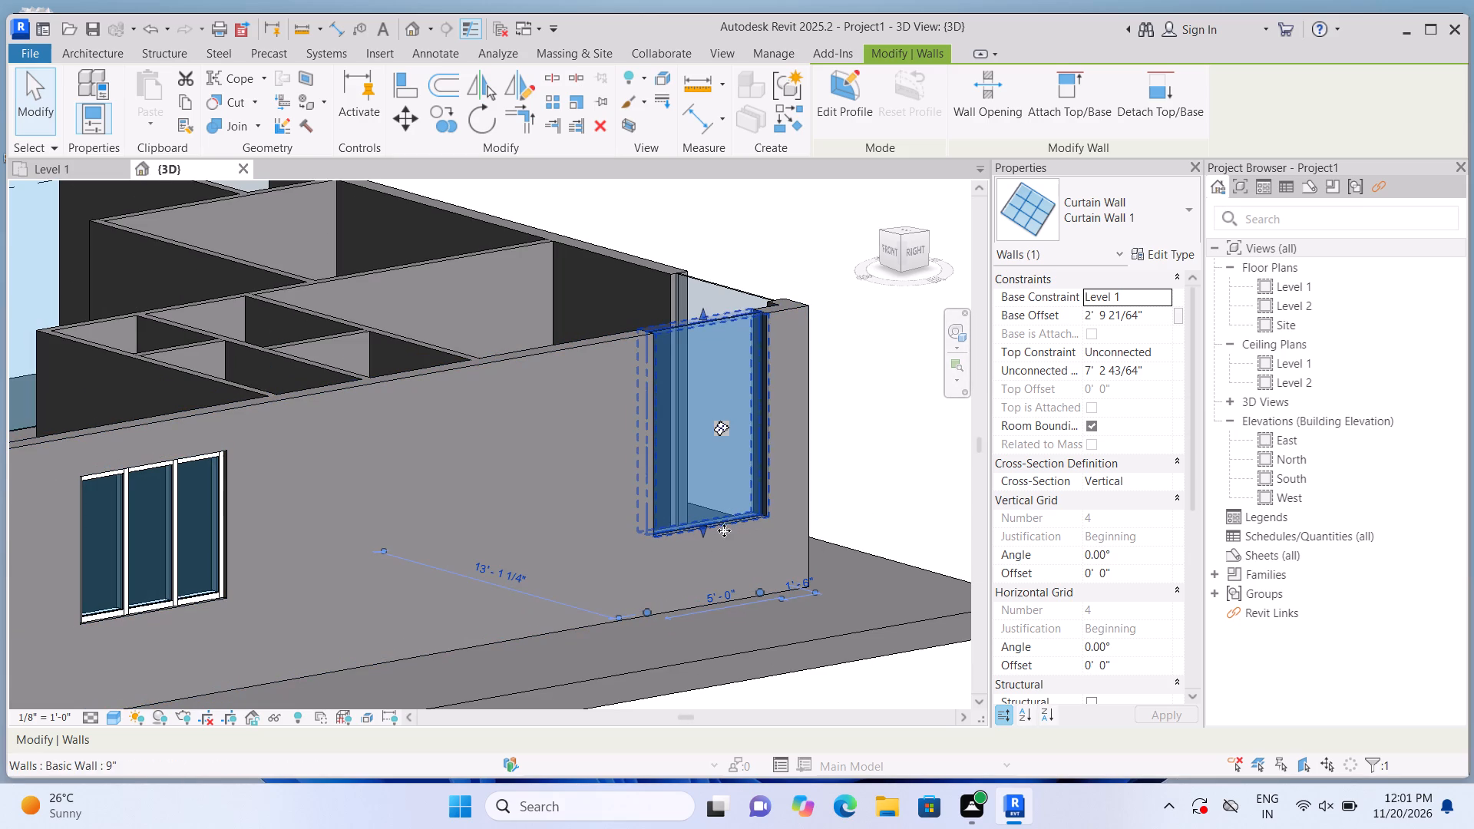
{"action": "left_click_drag", "start_coordinate": [702, 529], "coordinate": [701, 520]}
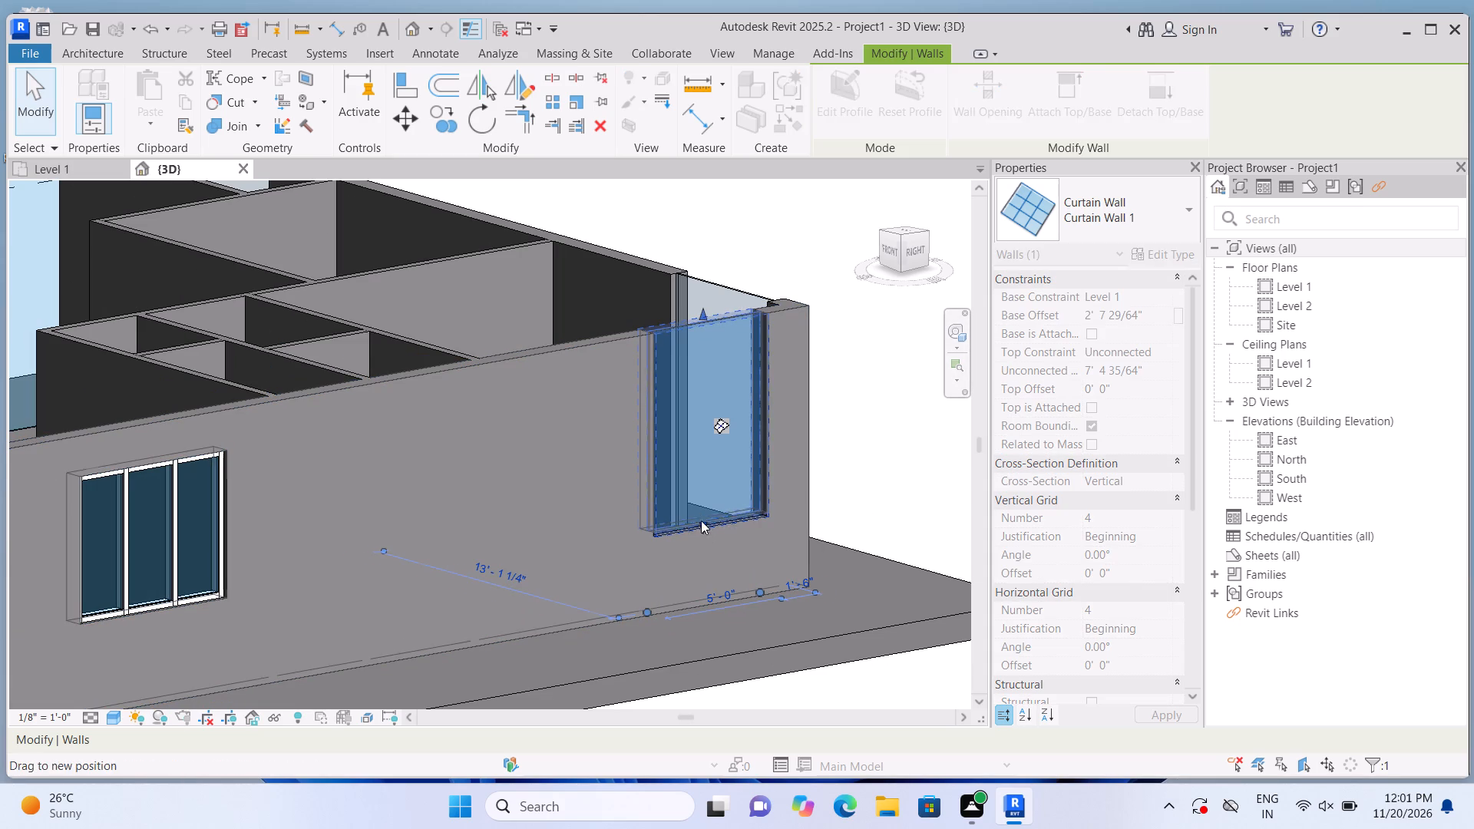
{"action": "left_click", "coordinate": [851, 458]}
Lower the top edge of the back-corner curtain wall to an unconnected height of about 5' 6".
{"action": "scroll", "coordinate": [748, 385], "scroll_direction": "up", "scroll_amount": 3}
{"action": "left_click", "coordinate": [739, 365]}
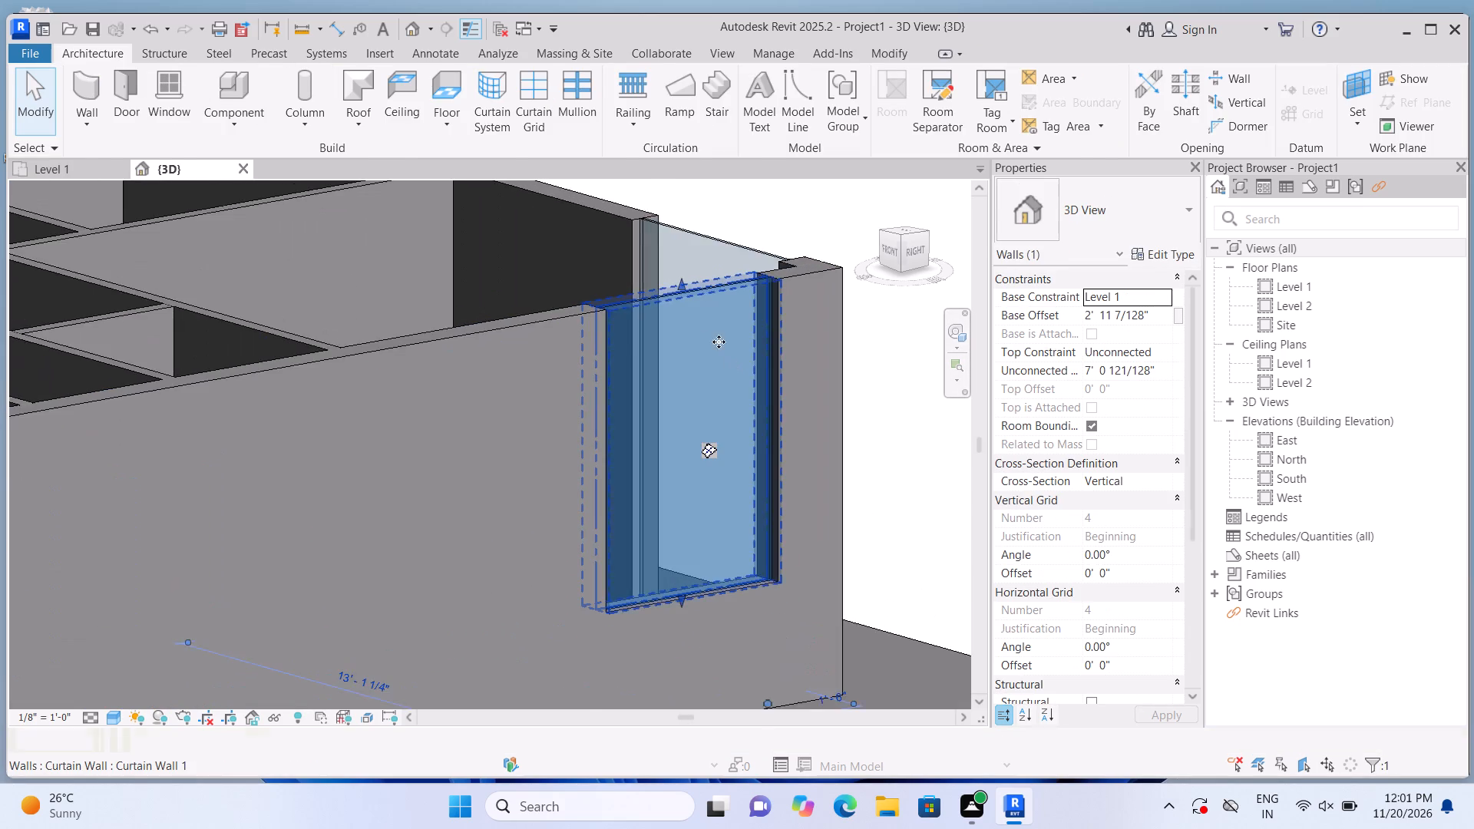
{"action": "scroll", "coordinate": [693, 342], "scroll_direction": "up", "scroll_amount": 2}
{"action": "left_click_drag", "start_coordinate": [679, 263], "coordinate": [688, 338]}
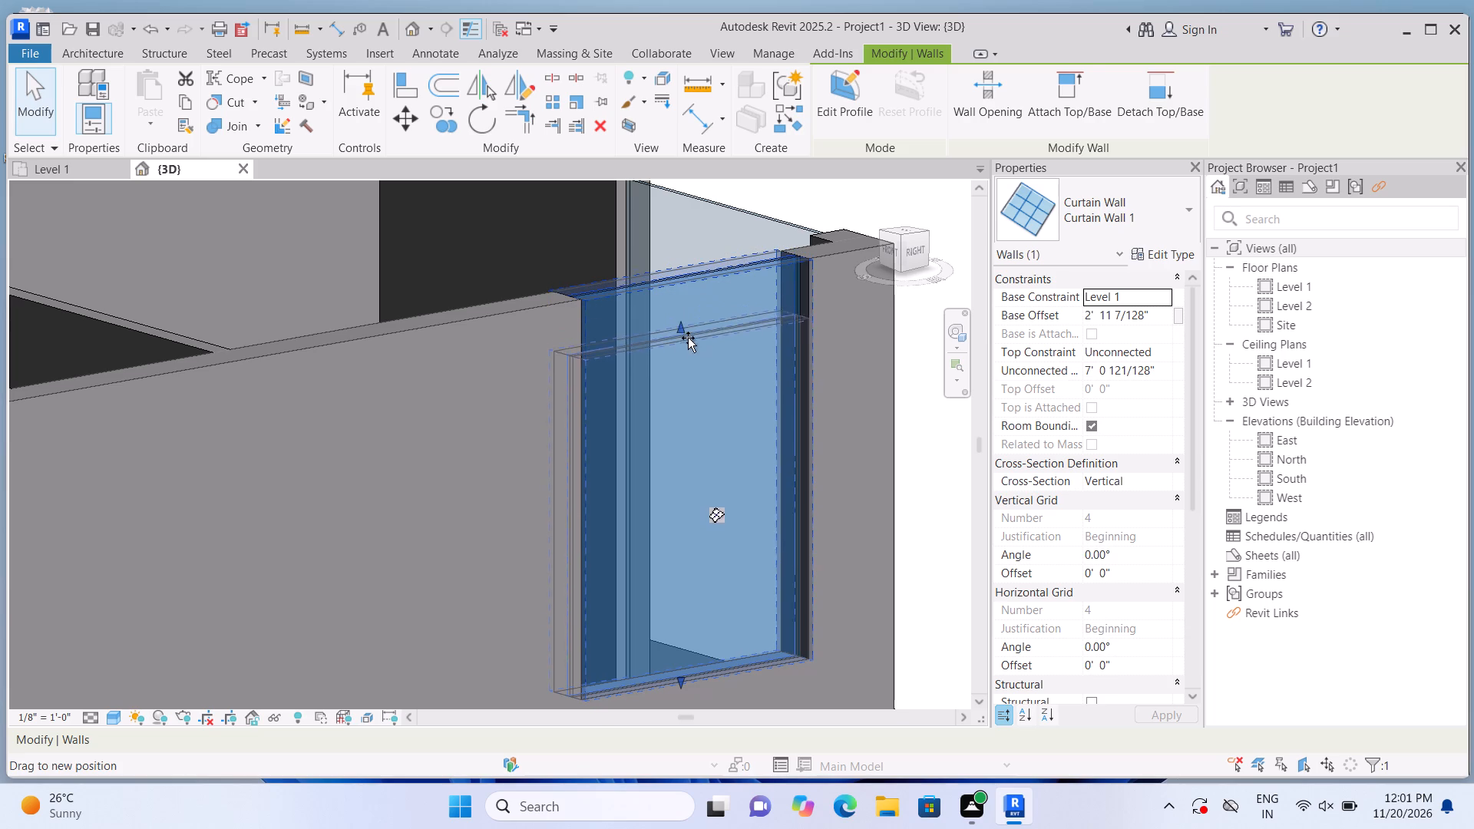
{"action": "left_click_drag", "start_coordinate": [688, 338], "coordinate": [689, 347]}
{"action": "scroll", "coordinate": [690, 358], "scroll_direction": "down", "scroll_amount": 5}
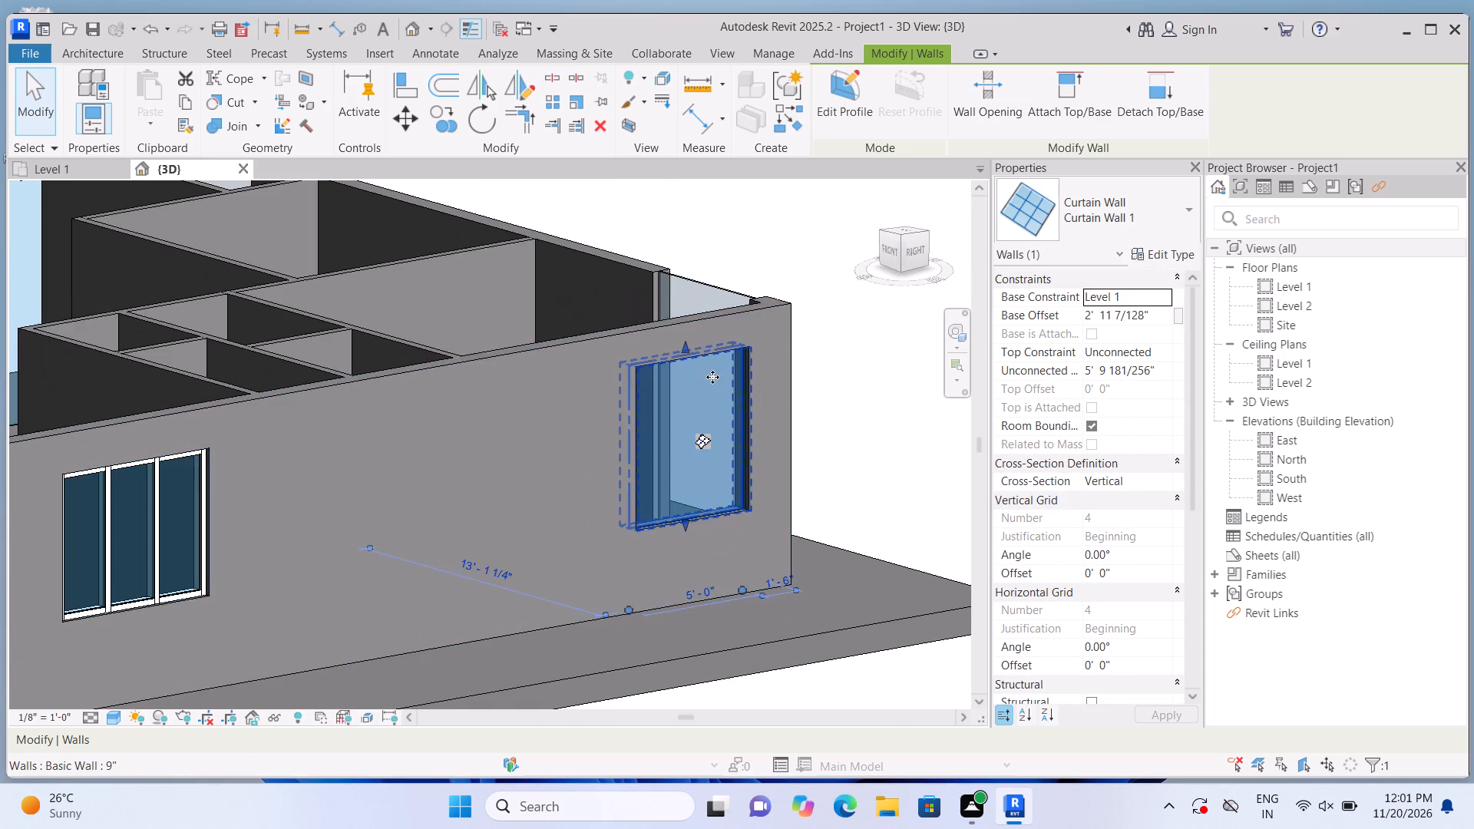
{"action": "scroll", "coordinate": [703, 361], "scroll_direction": "up", "scroll_amount": 1}
{"action": "left_click_drag", "start_coordinate": [685, 345], "coordinate": [684, 364]}
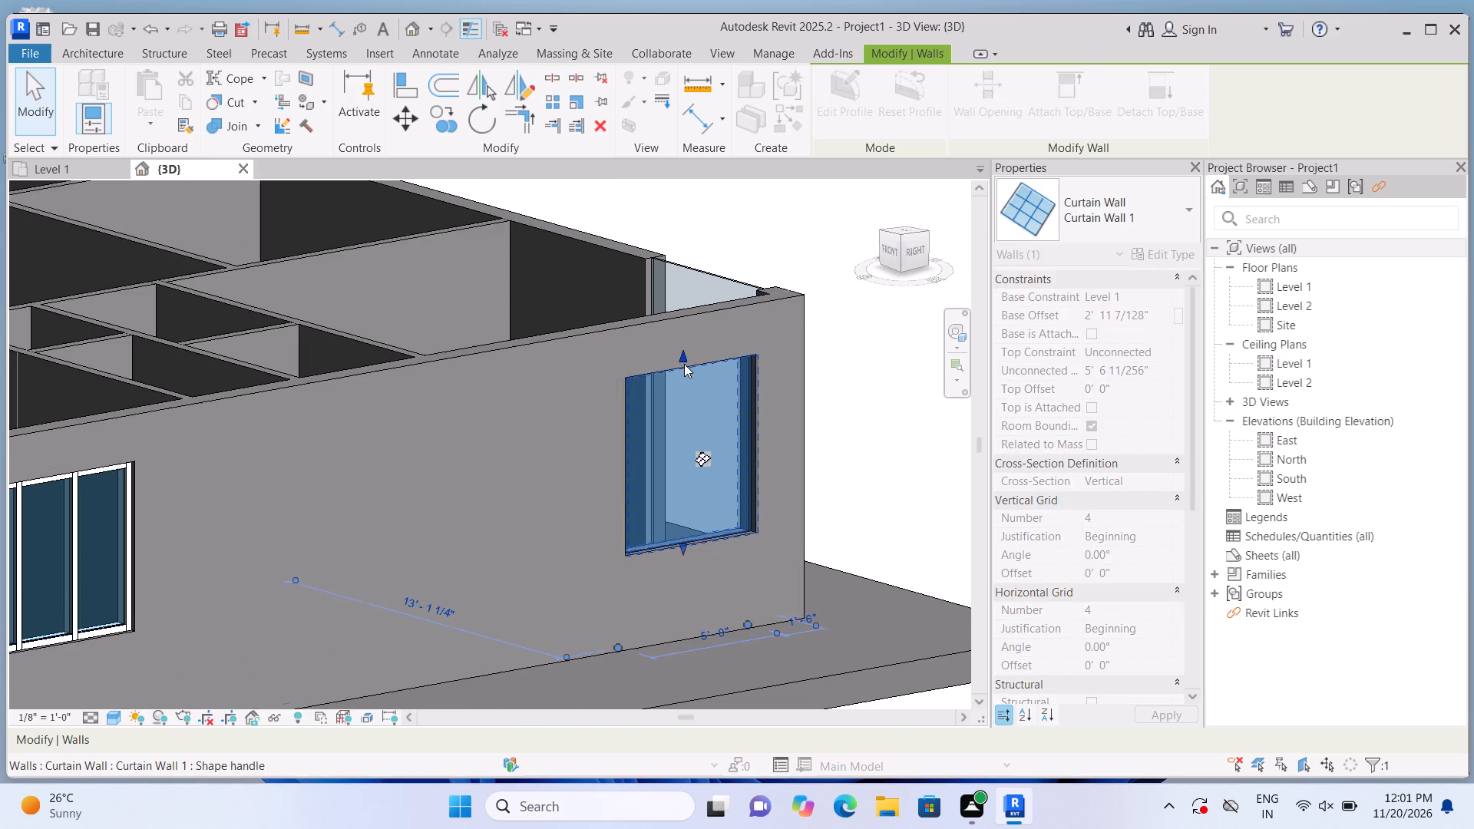
{"action": "left_click", "coordinate": [825, 422]}
{"action": "scroll", "coordinate": [825, 418], "scroll_direction": "up", "scroll_amount": 2}
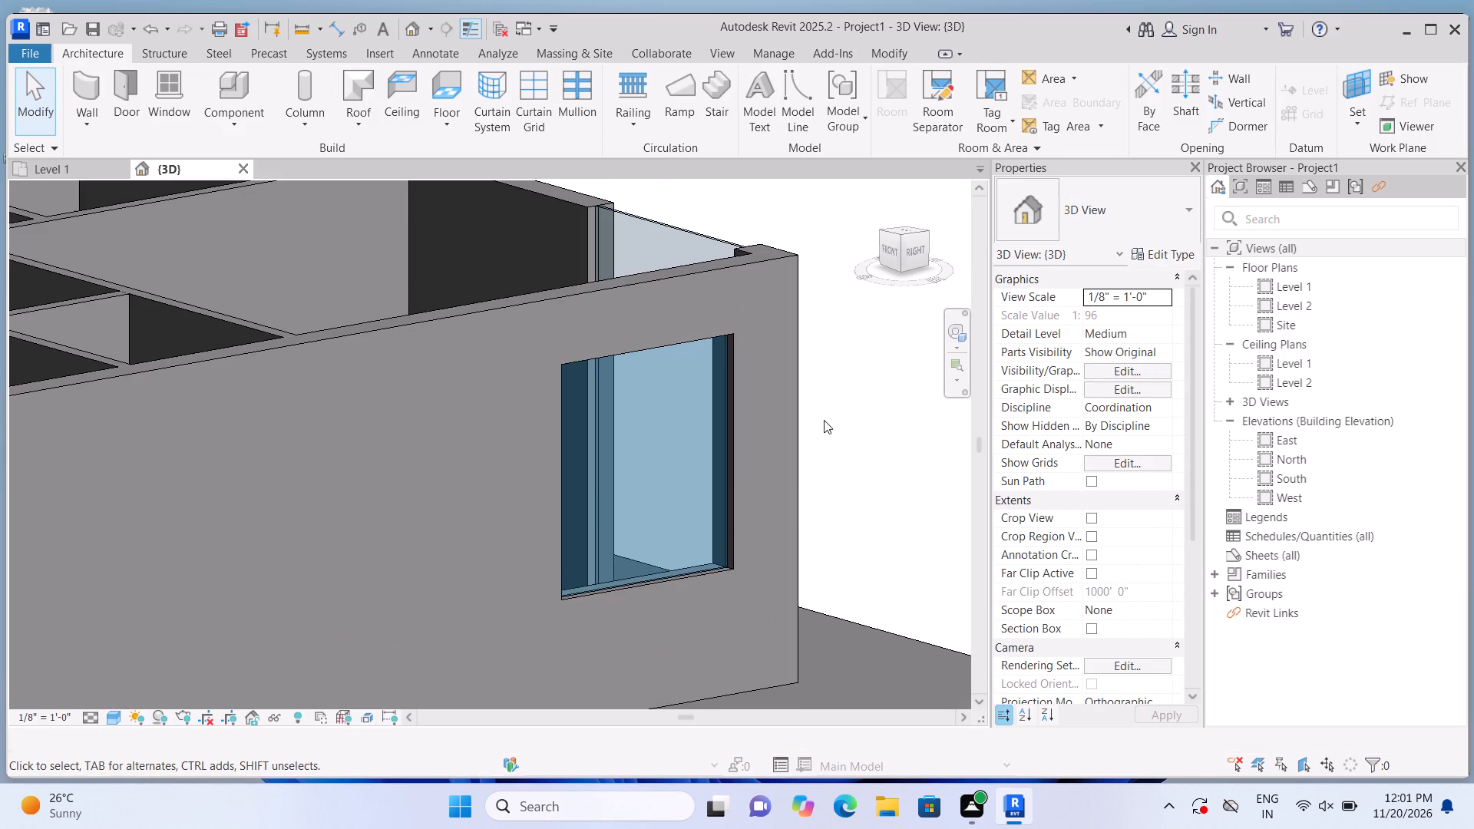
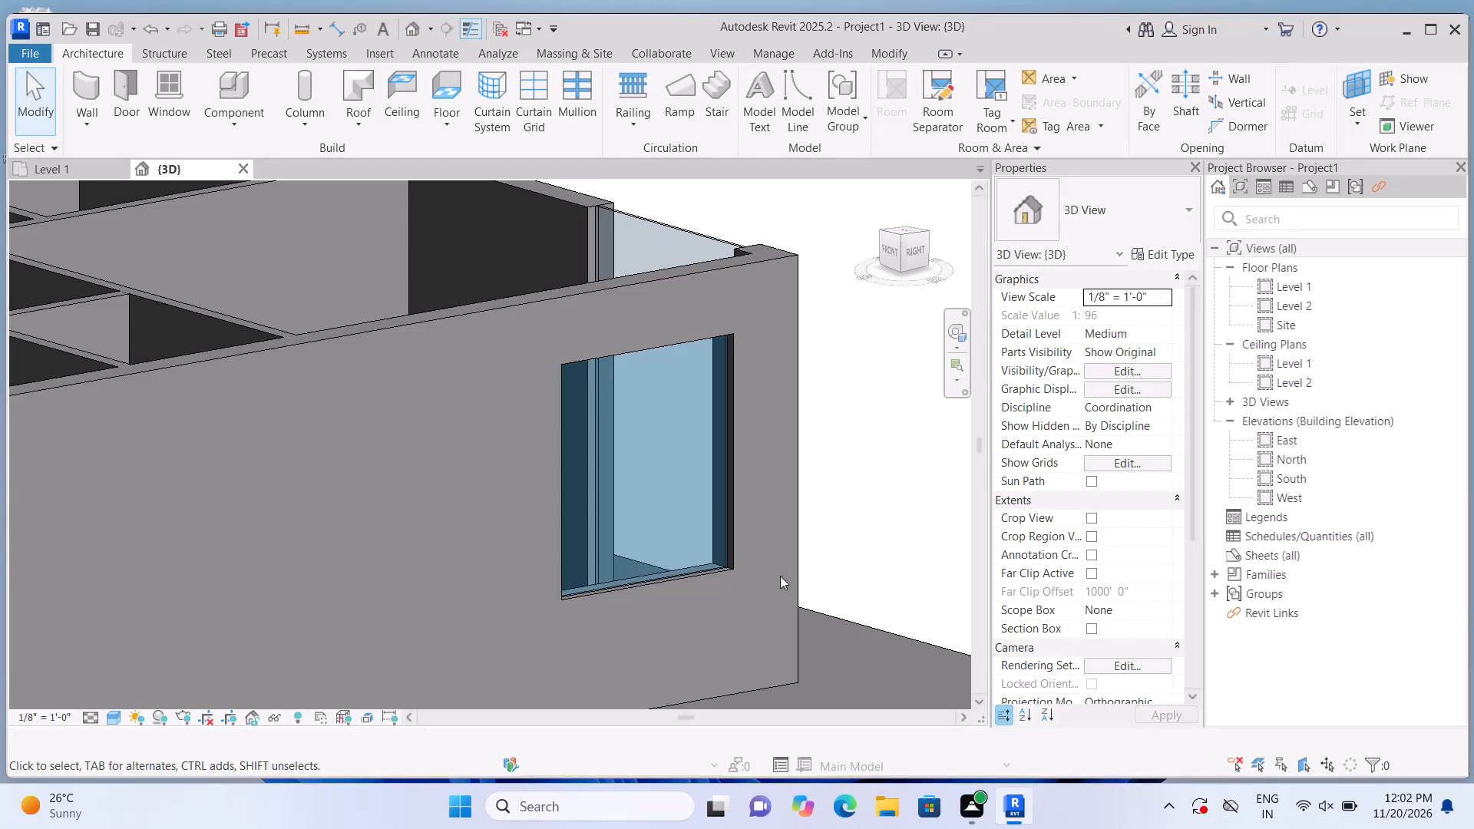
Add two vertical curtain grid lines to the back-corner curtain wall, dividing it into three equal panels about 1' 8" wide.
{"action": "scroll", "coordinate": [739, 607], "scroll_direction": "up", "scroll_amount": 2}
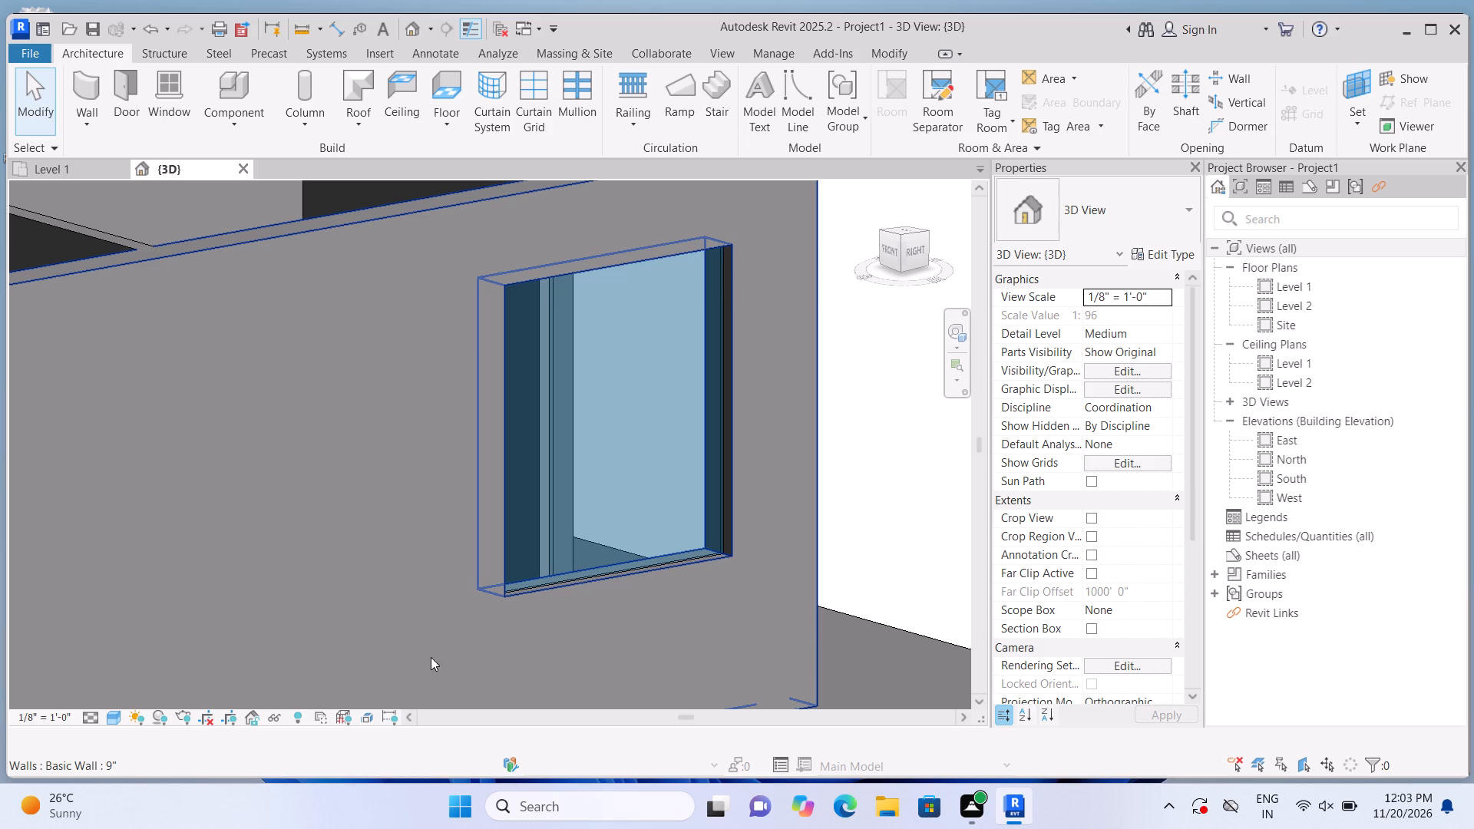
{"action": "left_click", "coordinate": [521, 130]}
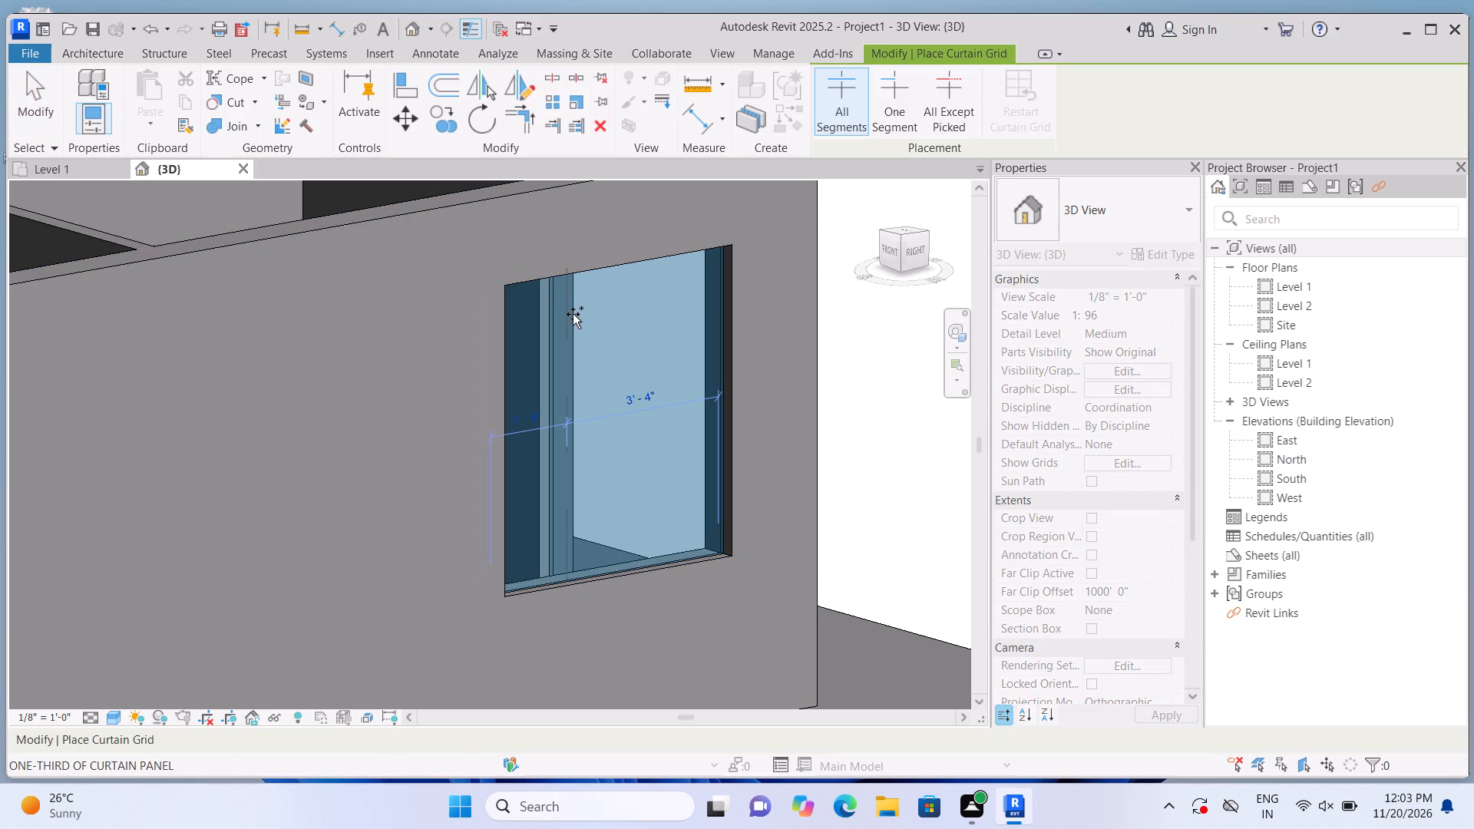
{"action": "scroll", "coordinate": [575, 325], "scroll_direction": "down", "scroll_amount": 2}
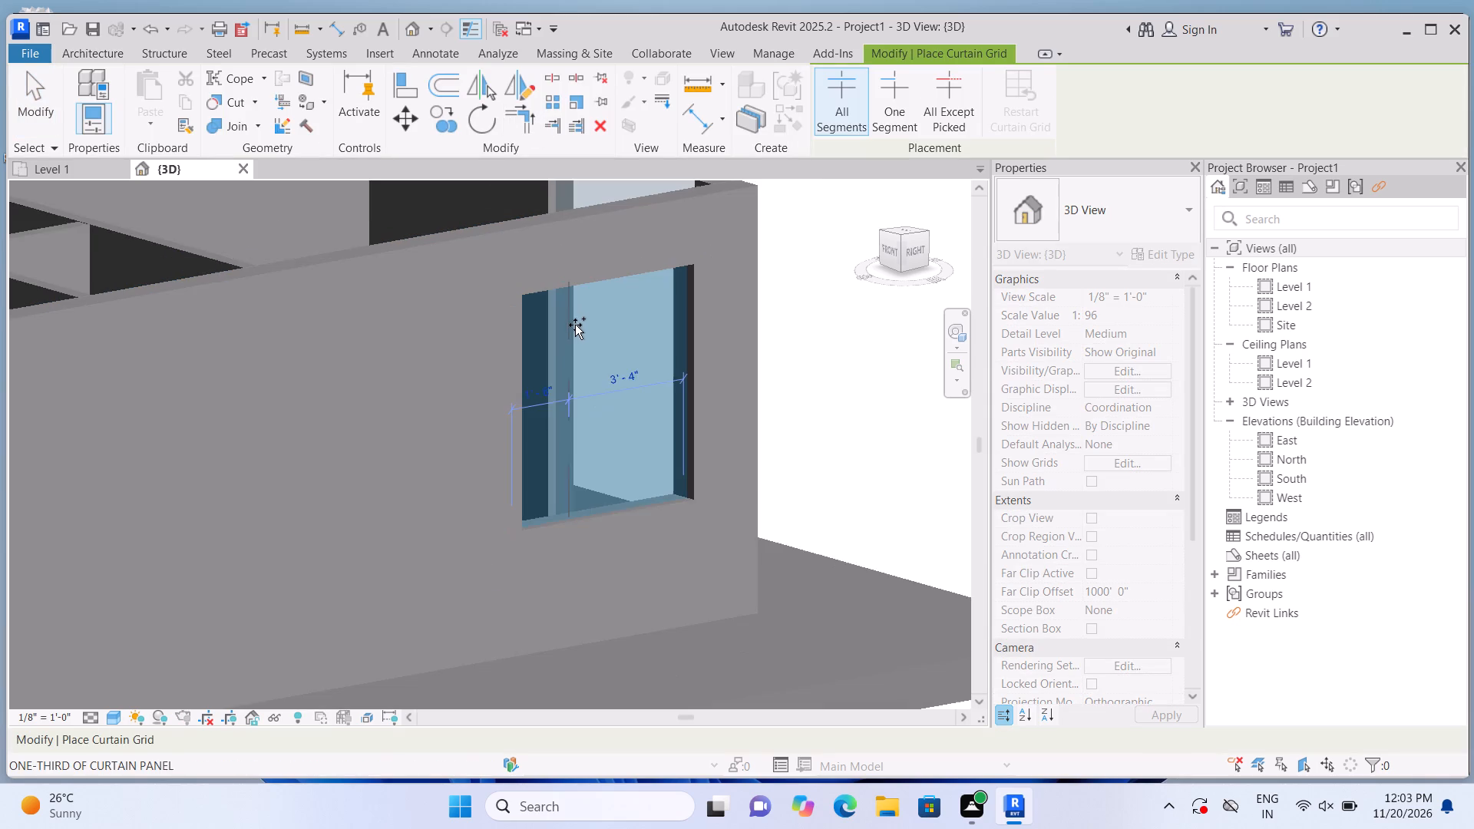
{"action": "scroll", "coordinate": [580, 355], "scroll_direction": "up", "scroll_amount": 6}
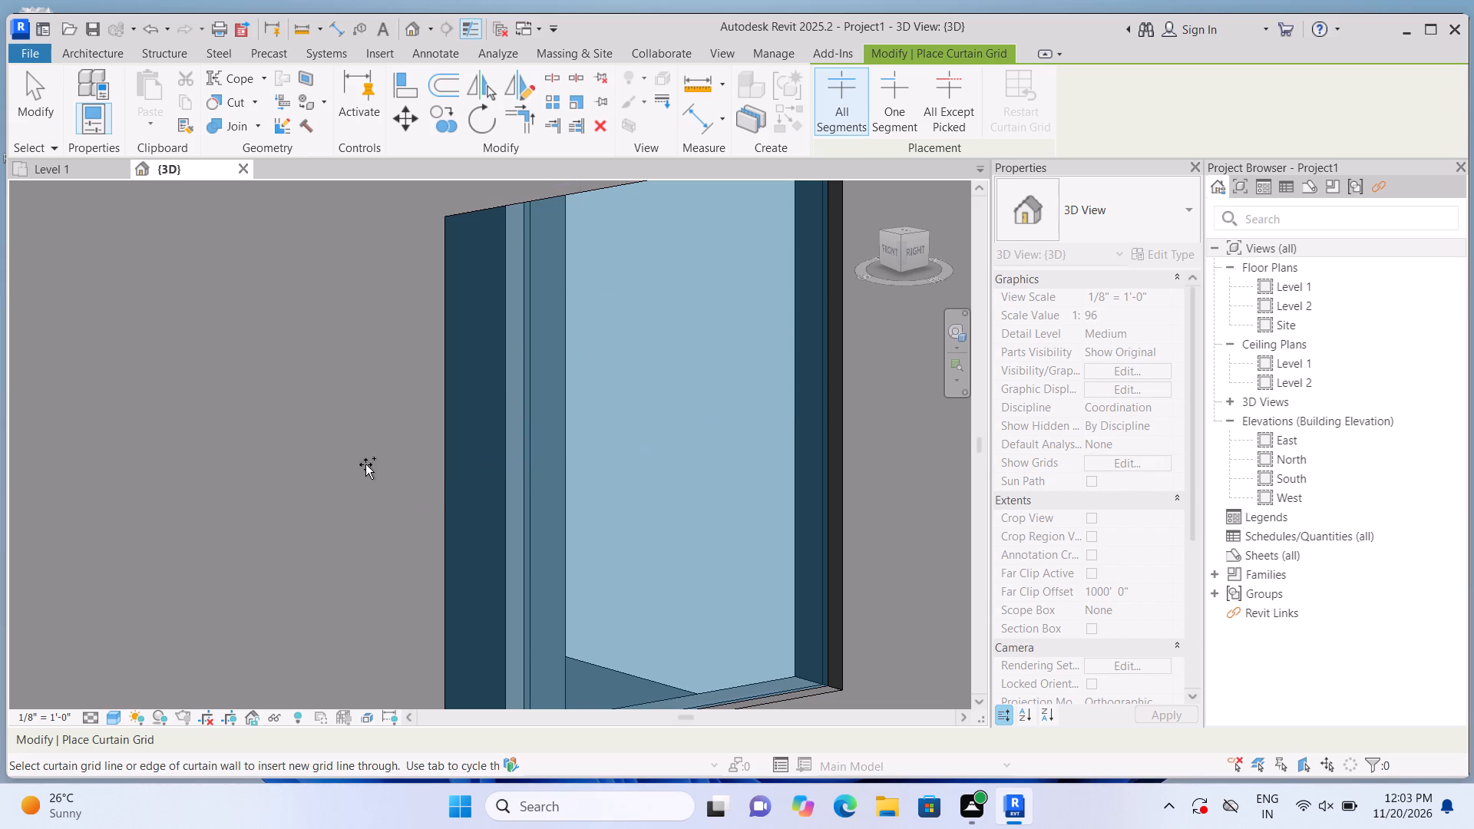
{"action": "left_click", "coordinate": [552, 209]}
{"action": "left_click", "coordinate": [690, 216]}
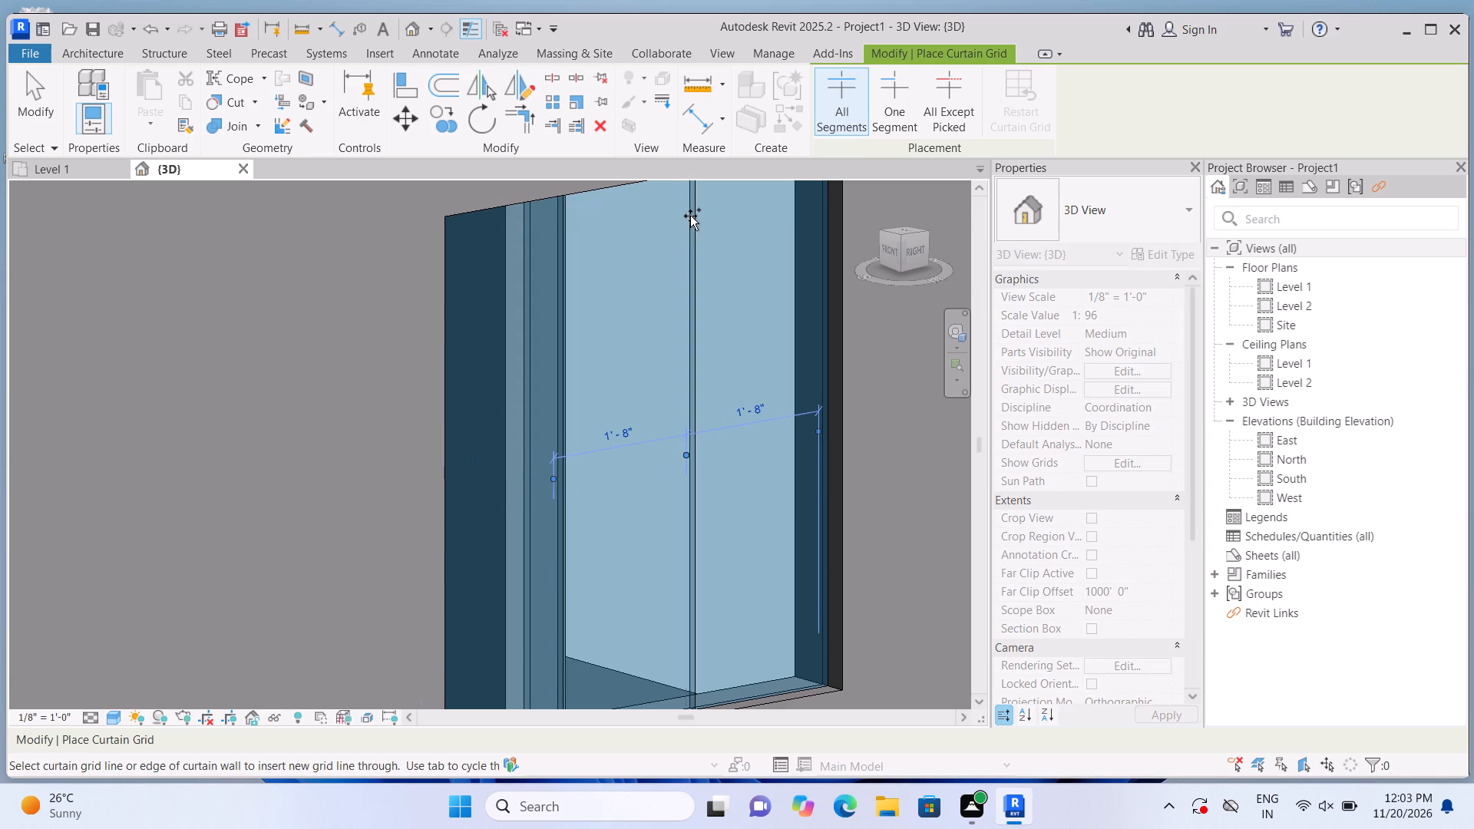
Place 2.5" x 5" rectangular mullions on both vertical grid lines and all four edges of the back-corner curtain wall.
{"action": "left_click", "coordinate": [101, 45]}
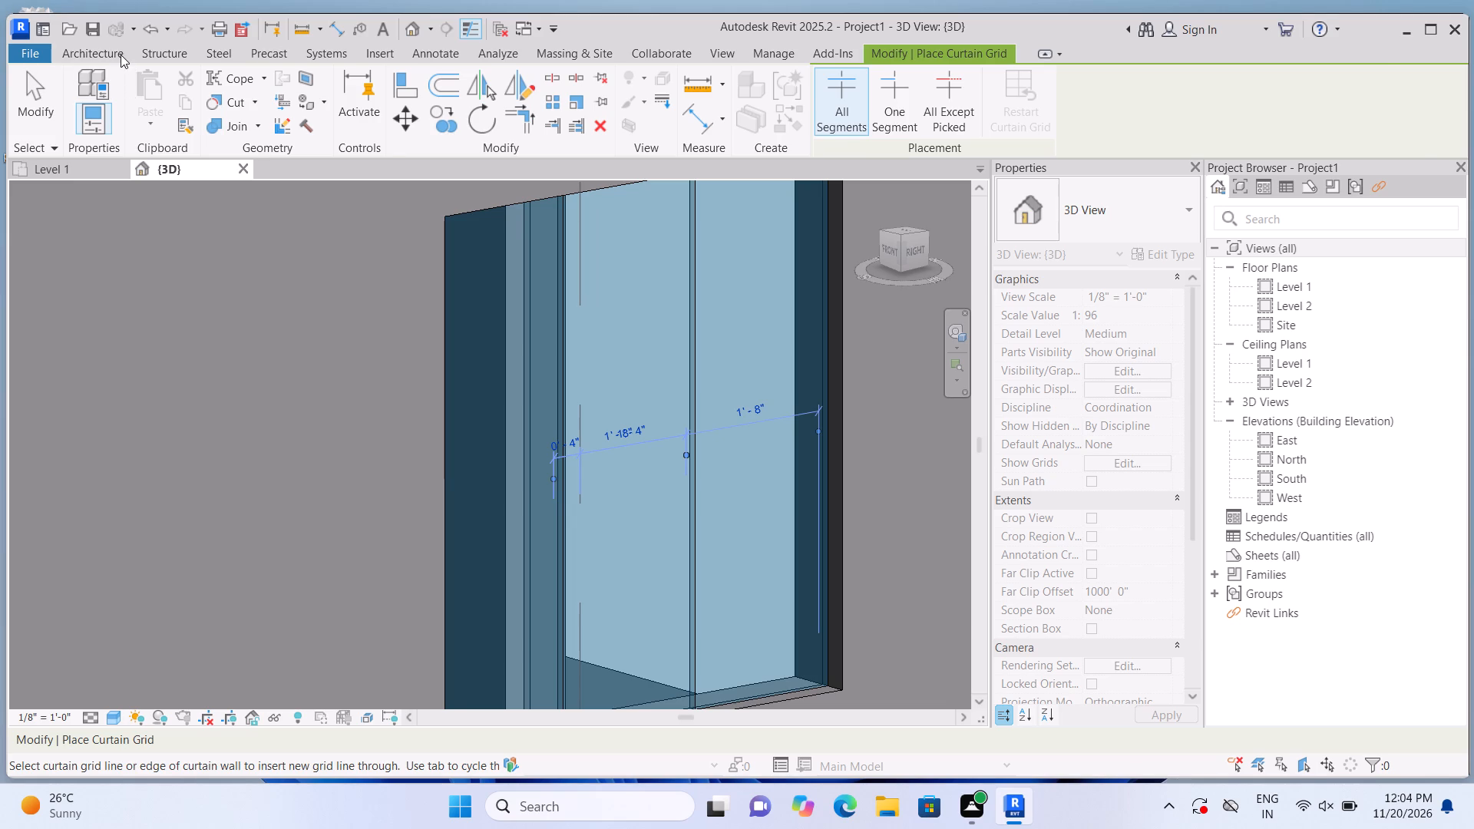
{"action": "left_click", "coordinate": [121, 54]}
{"action": "left_click", "coordinate": [569, 123]}
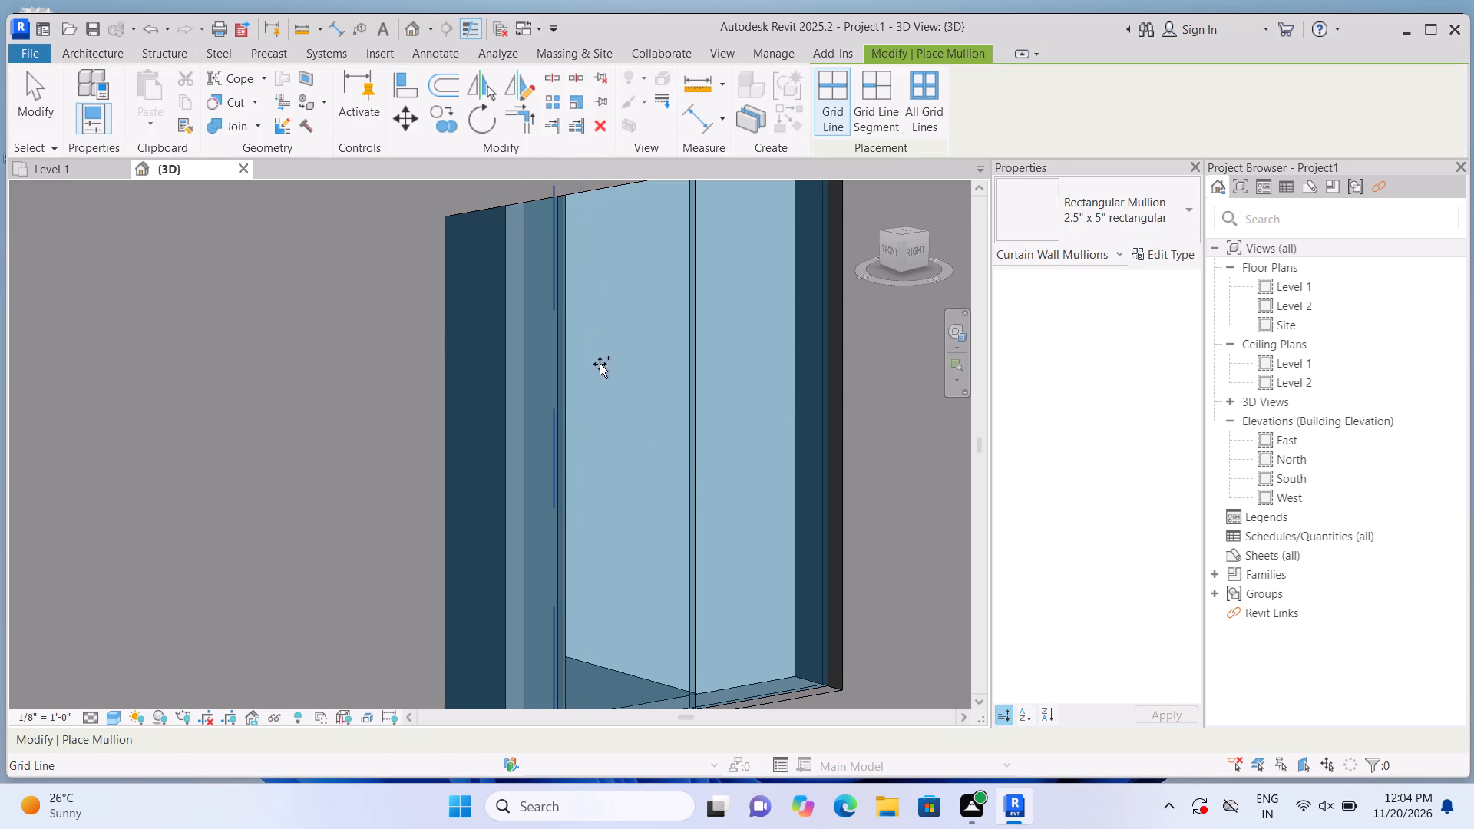
{"action": "left_click", "coordinate": [580, 431]}
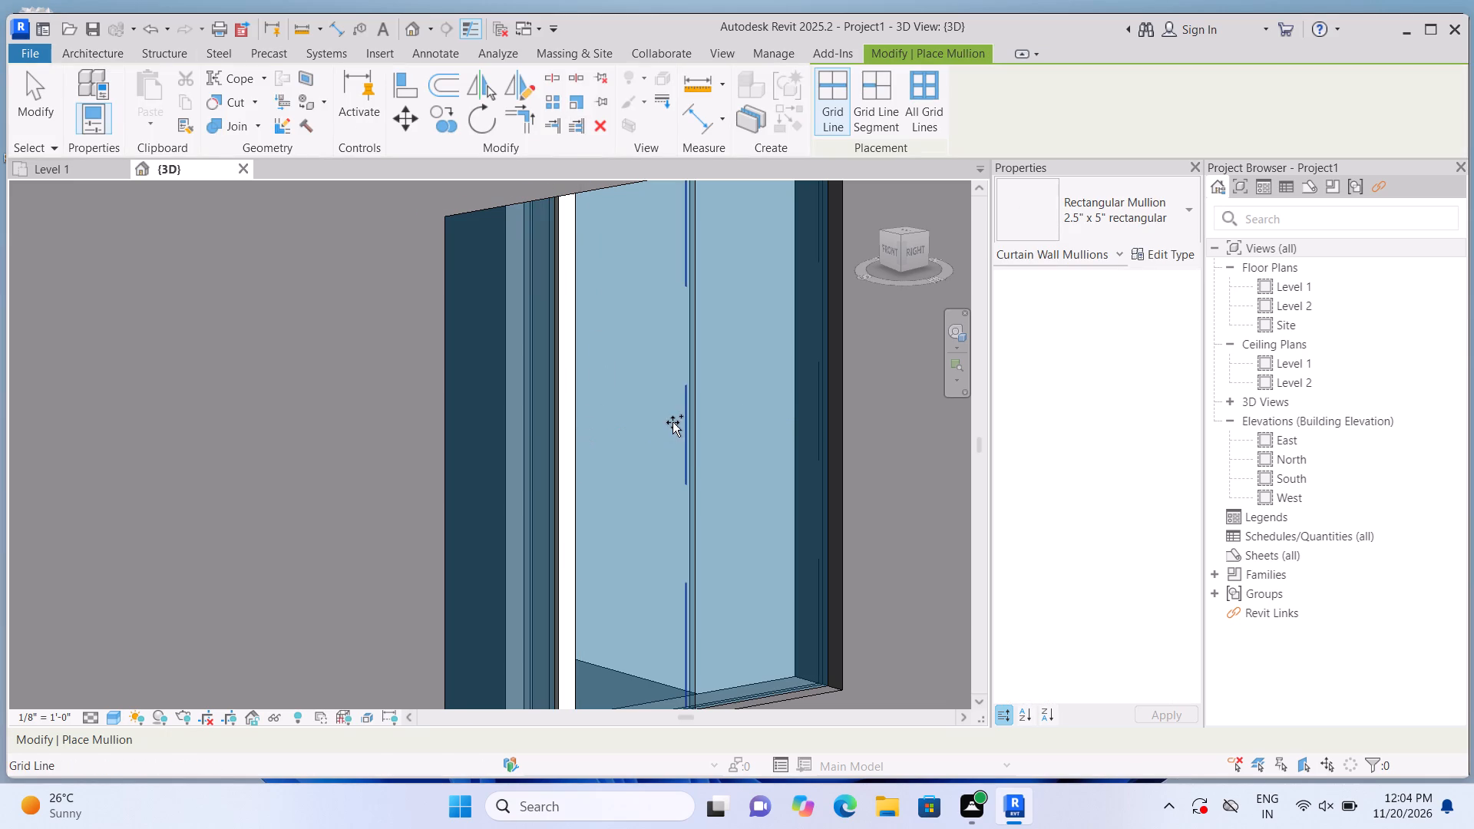
{"action": "left_click", "coordinate": [675, 422]}
{"action": "left_click", "coordinate": [830, 438]}
{"action": "scroll", "coordinate": [815, 444], "scroll_direction": "down", "scroll_amount": 3}
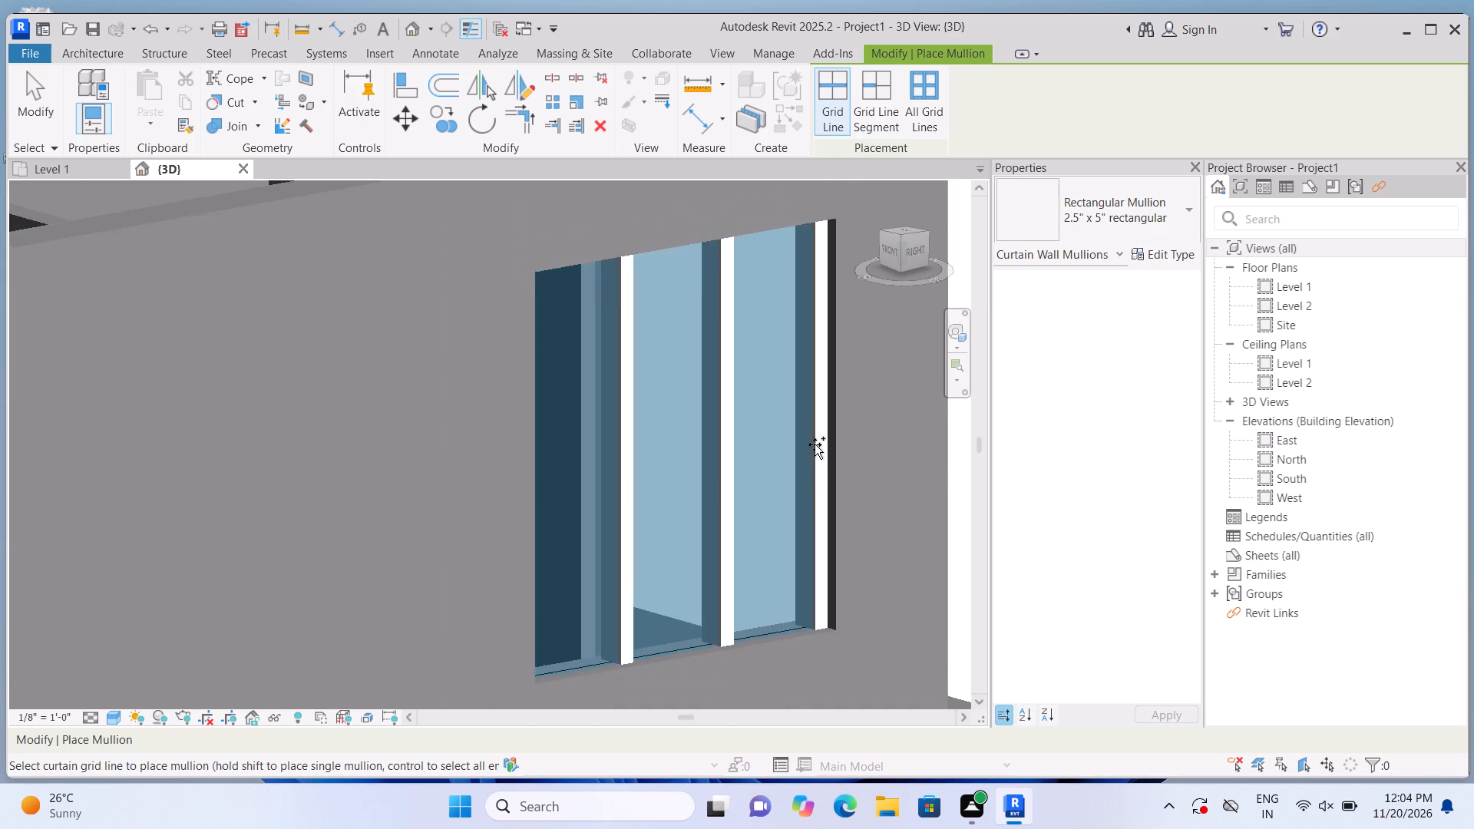
{"action": "scroll", "coordinate": [785, 570], "scroll_direction": "up", "scroll_amount": 2}
{"action": "left_click", "coordinate": [772, 606]}
{"action": "left_click", "coordinate": [528, 492]}
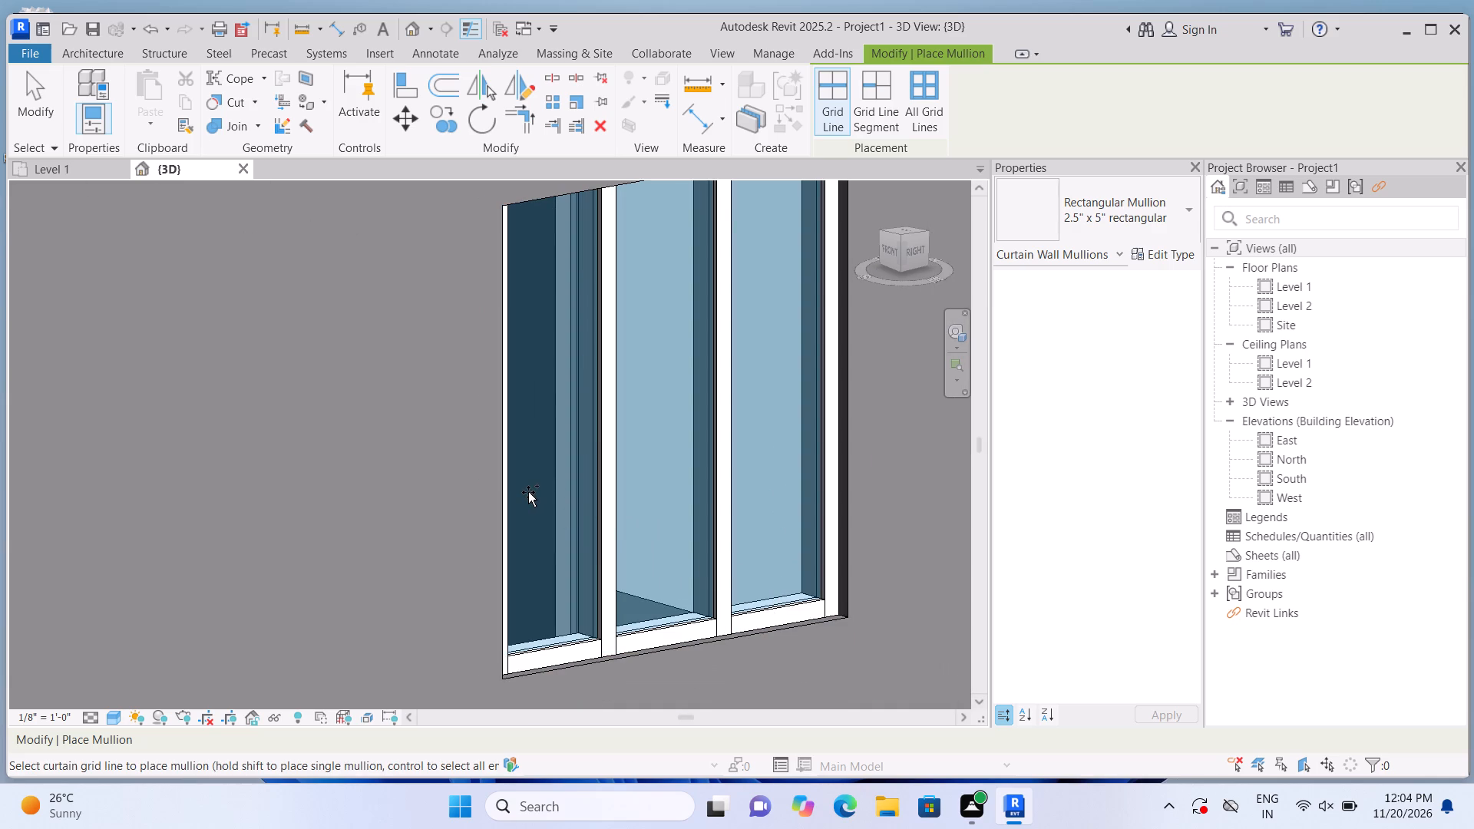
{"action": "scroll", "coordinate": [528, 492], "scroll_direction": "down", "scroll_amount": 3}
{"action": "scroll", "coordinate": [583, 351], "scroll_direction": "up", "scroll_amount": 1}
{"action": "left_click", "coordinate": [629, 280]}
{"action": "scroll", "coordinate": [614, 416], "scroll_direction": "down", "scroll_amount": 1}
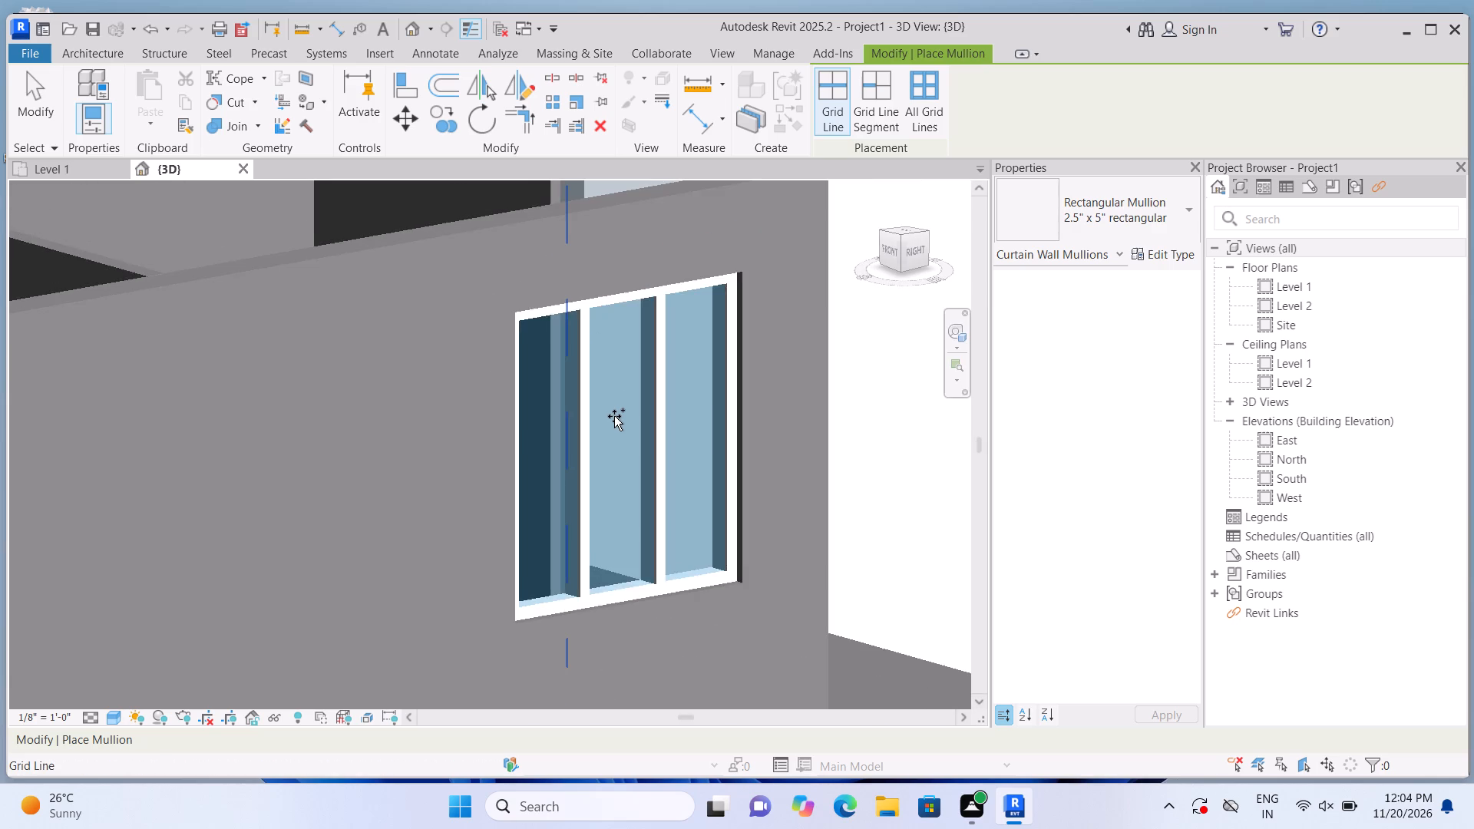
{"action": "key", "text": "Escape"}
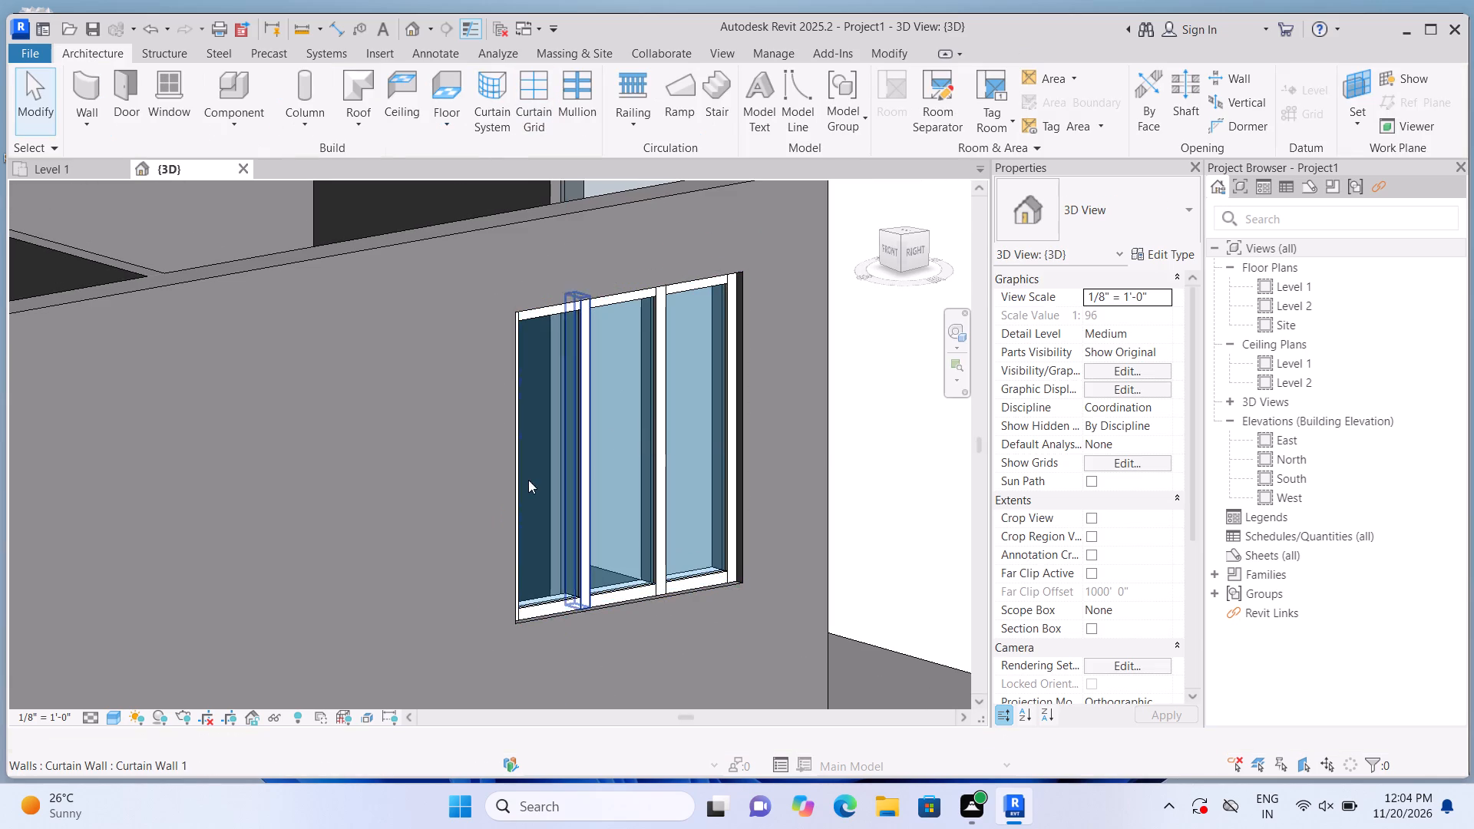
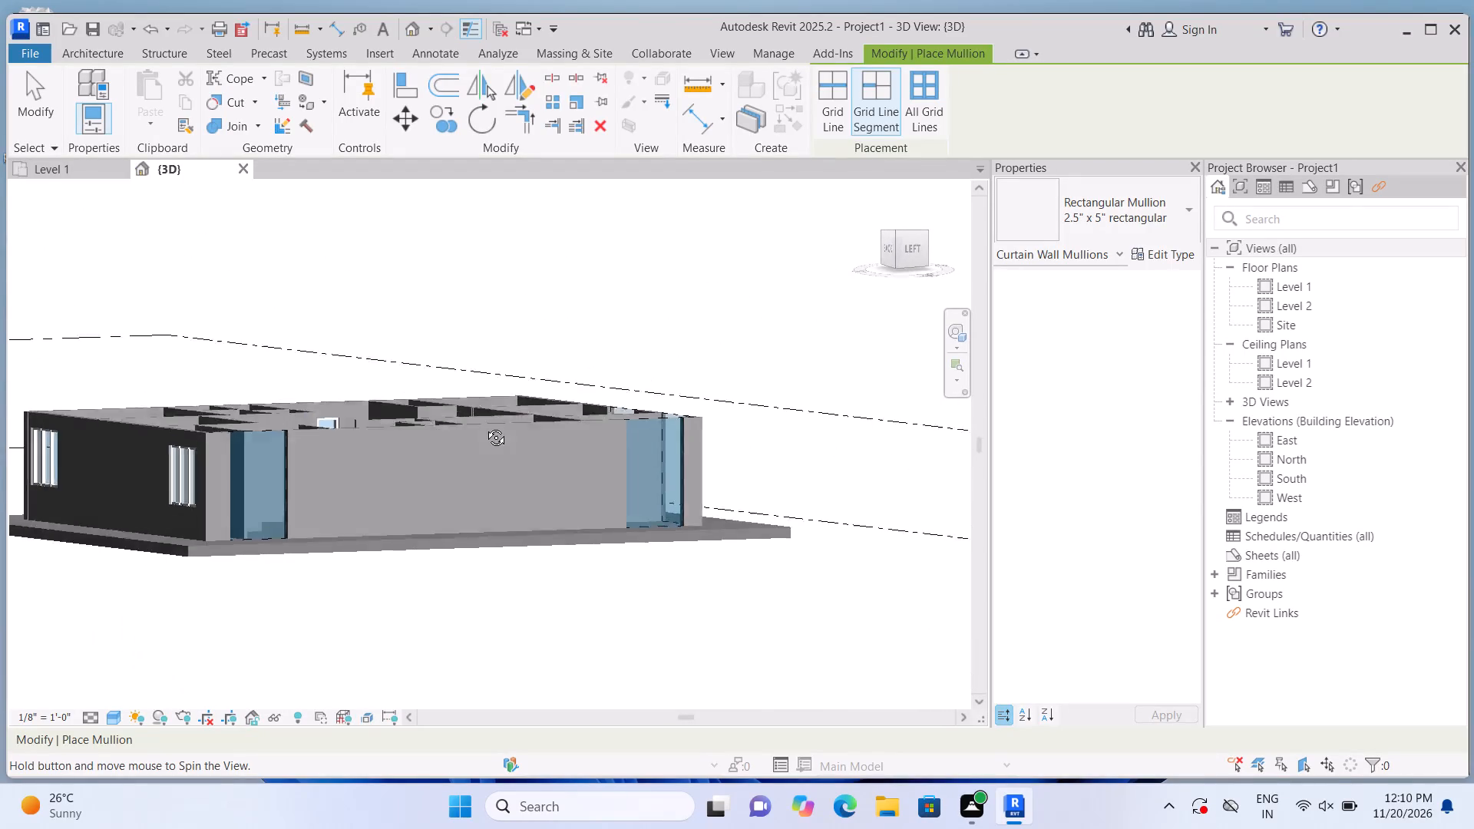
Place a 2.5" x 5" rectangular mullion on the vertical edge nearest the back corner of the left-side wall's first curtain wall.
{"action": "scroll", "coordinate": [304, 504], "scroll_direction": "up", "scroll_amount": 2}
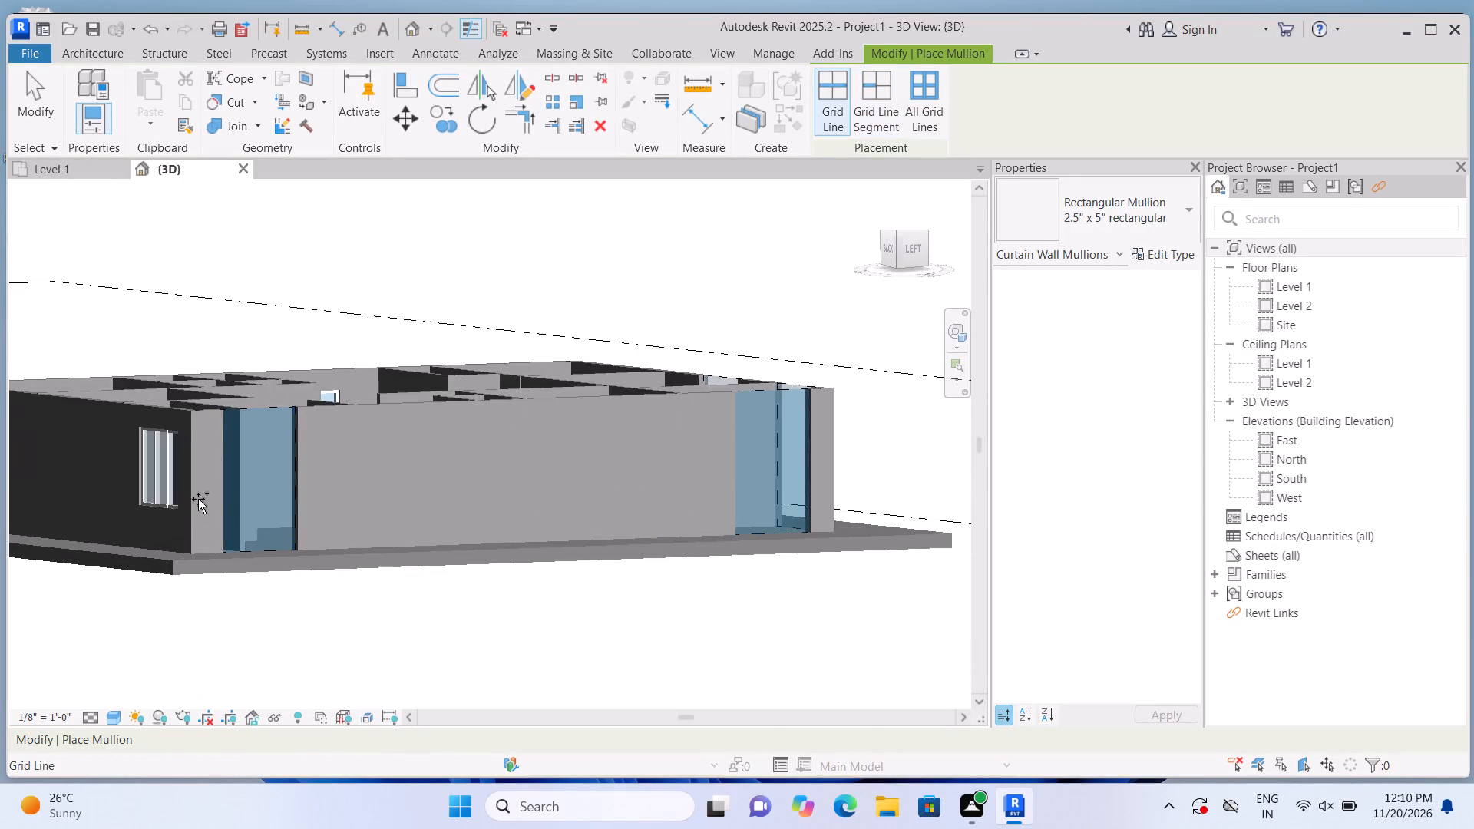
{"action": "scroll", "coordinate": [198, 499], "scroll_direction": "up", "scroll_amount": 6}
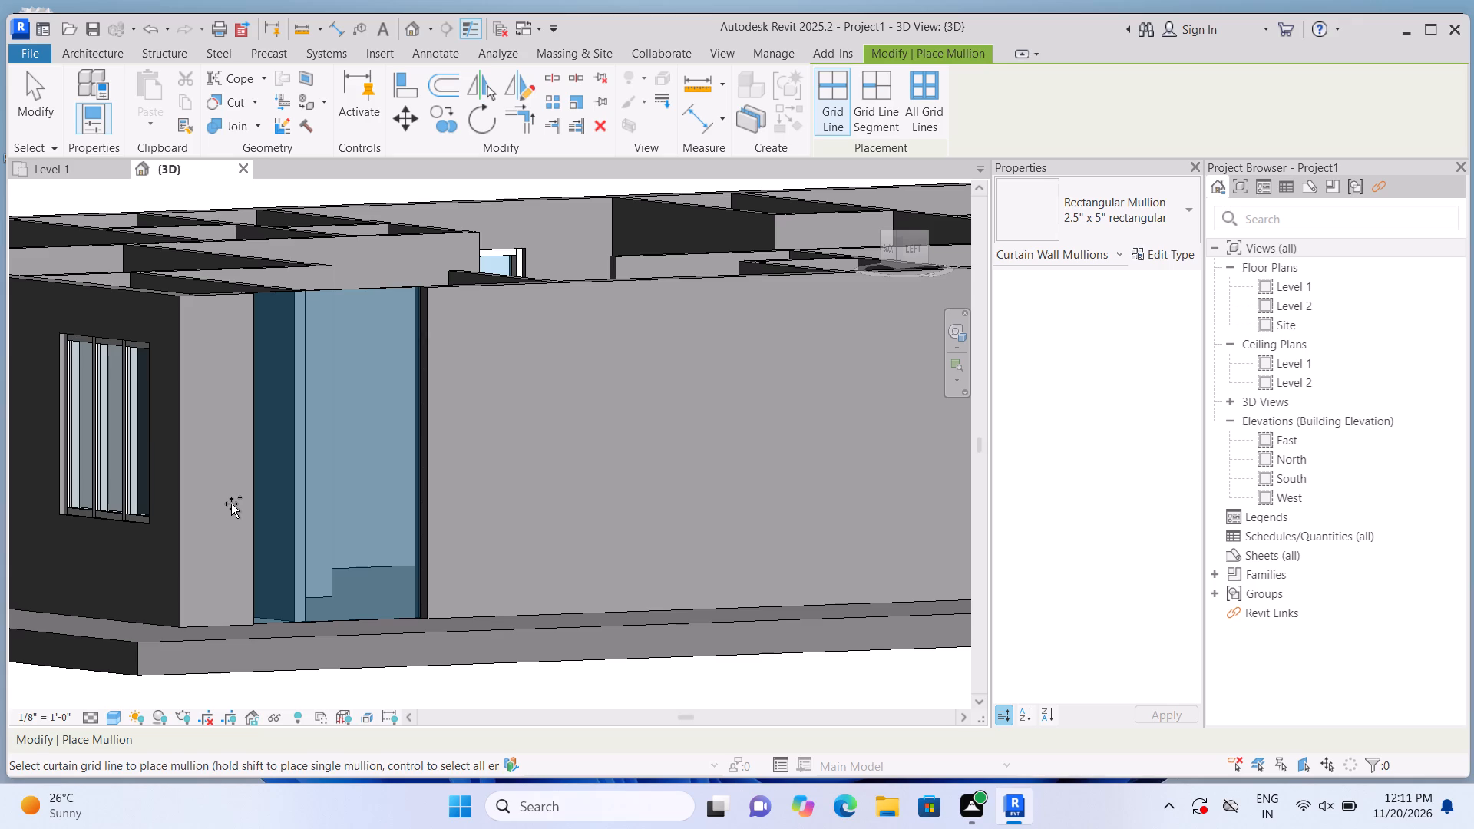
{"action": "left_click_drag", "start_coordinate": [231, 504], "coordinate": [451, 348]}
{"action": "left_click_drag", "start_coordinate": [451, 348], "coordinate": [451, 348]}
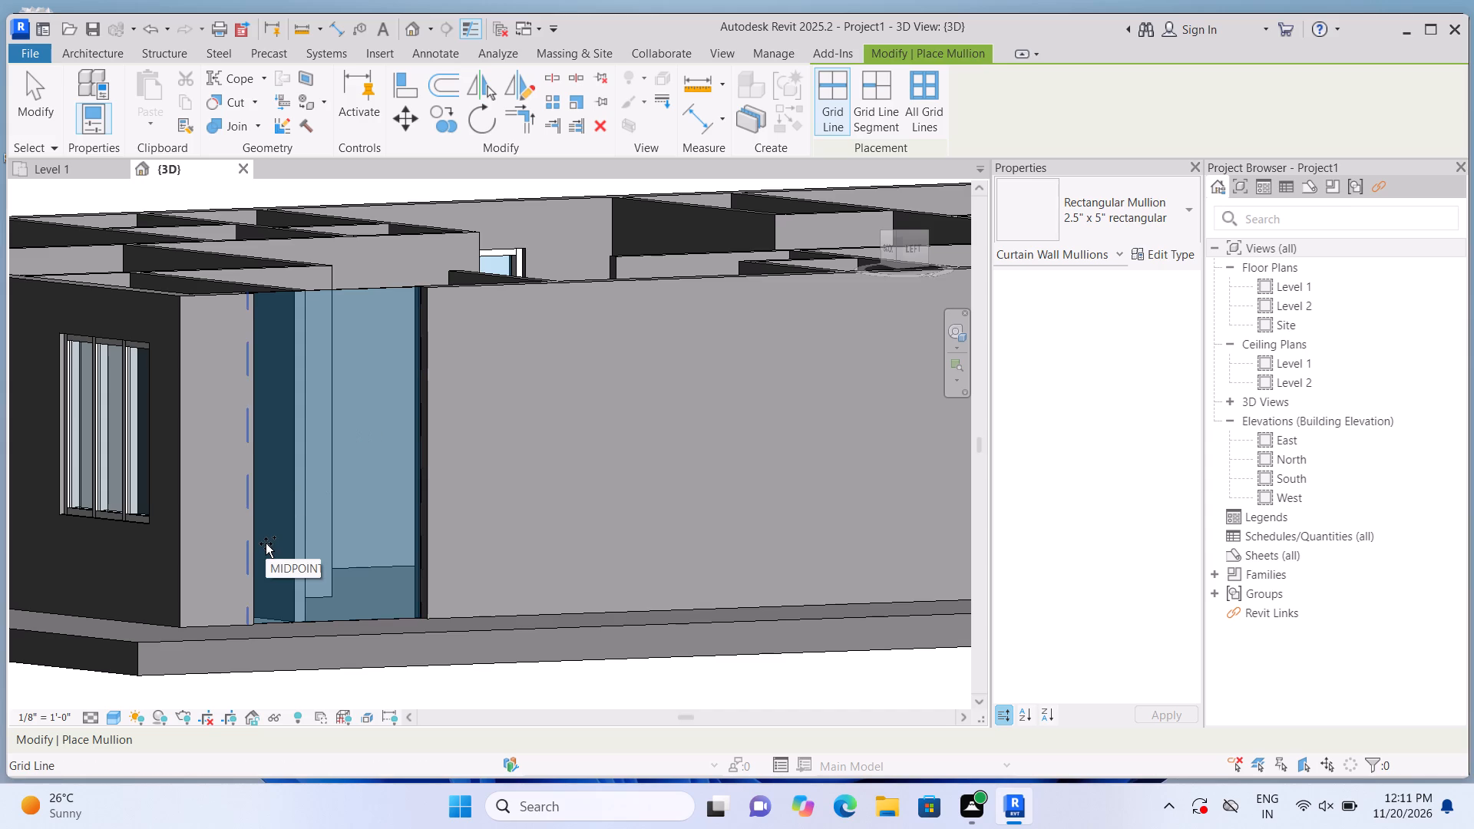
{"action": "left_click", "coordinate": [284, 508]}
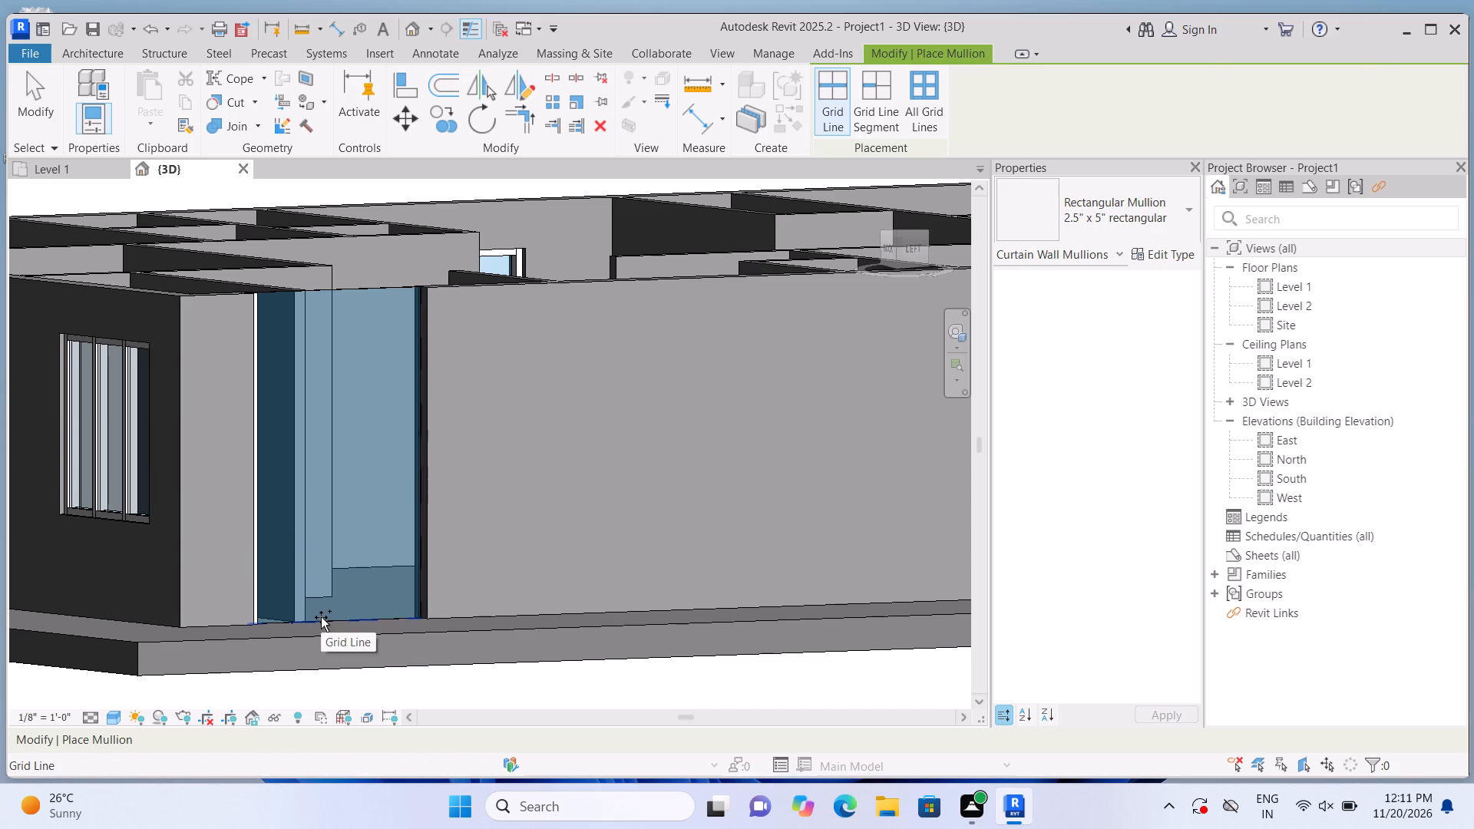
{"action": "key", "text": "Escape"}
{"action": "key", "text": "Escape"}
{"action": "key", "text": "Escape"}
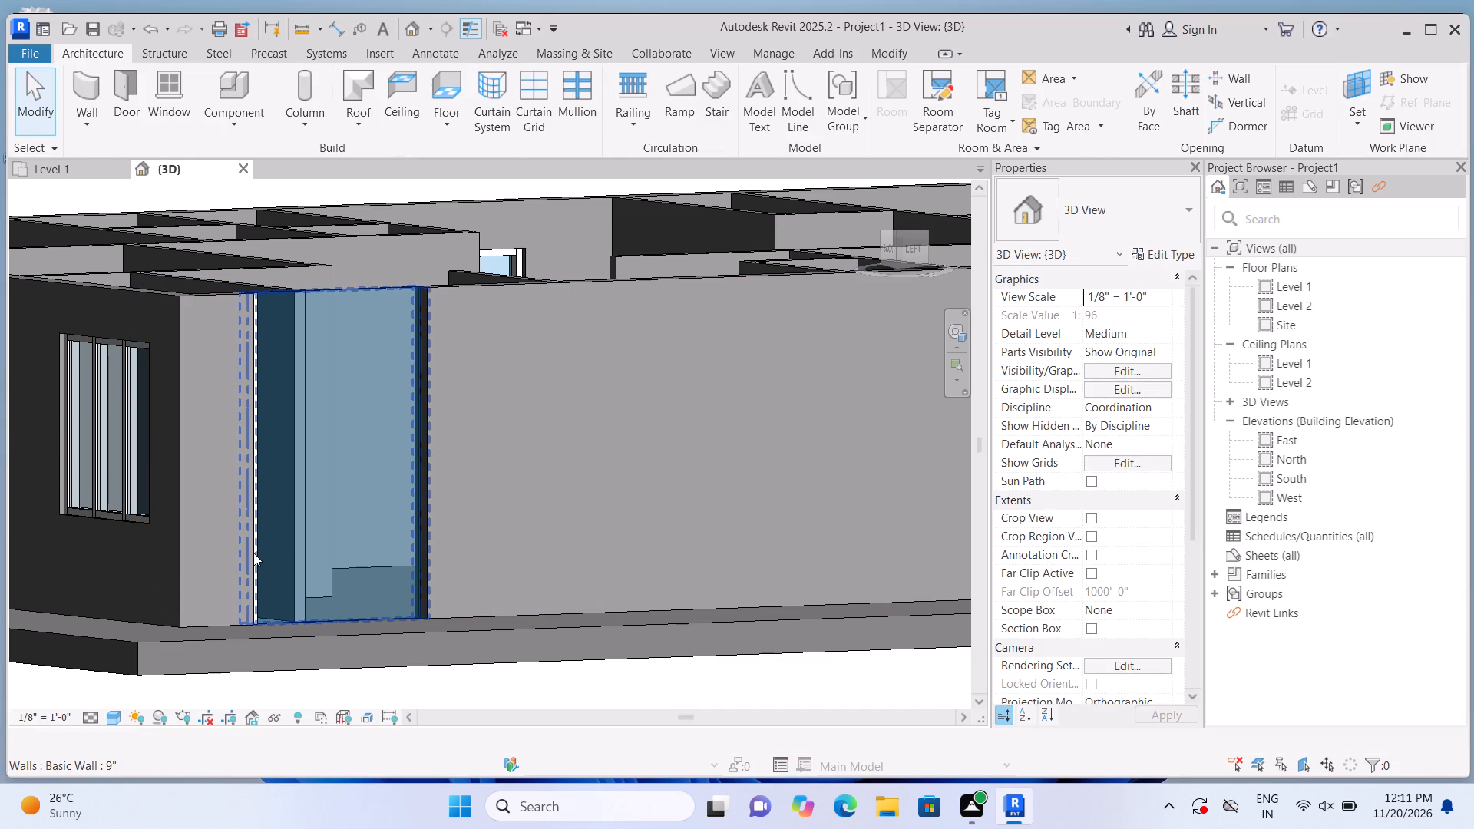
Select the full-height curtain wall embedded in the left-side outer wall beside the back corner.
{"action": "left_click", "coordinate": [253, 553]}
{"action": "left_click", "coordinate": [429, 694]}
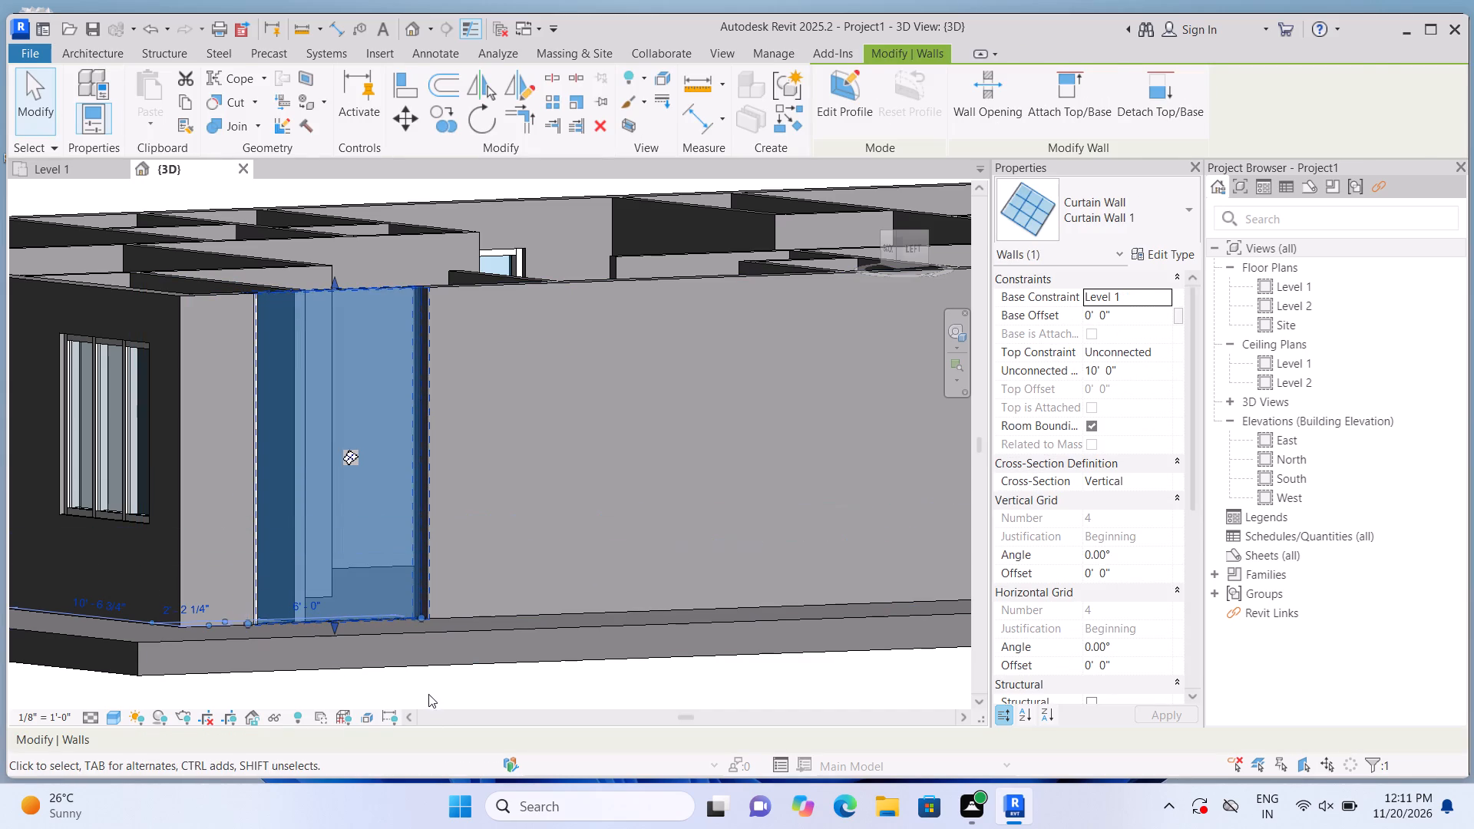
{"action": "left_click", "coordinate": [266, 525]}
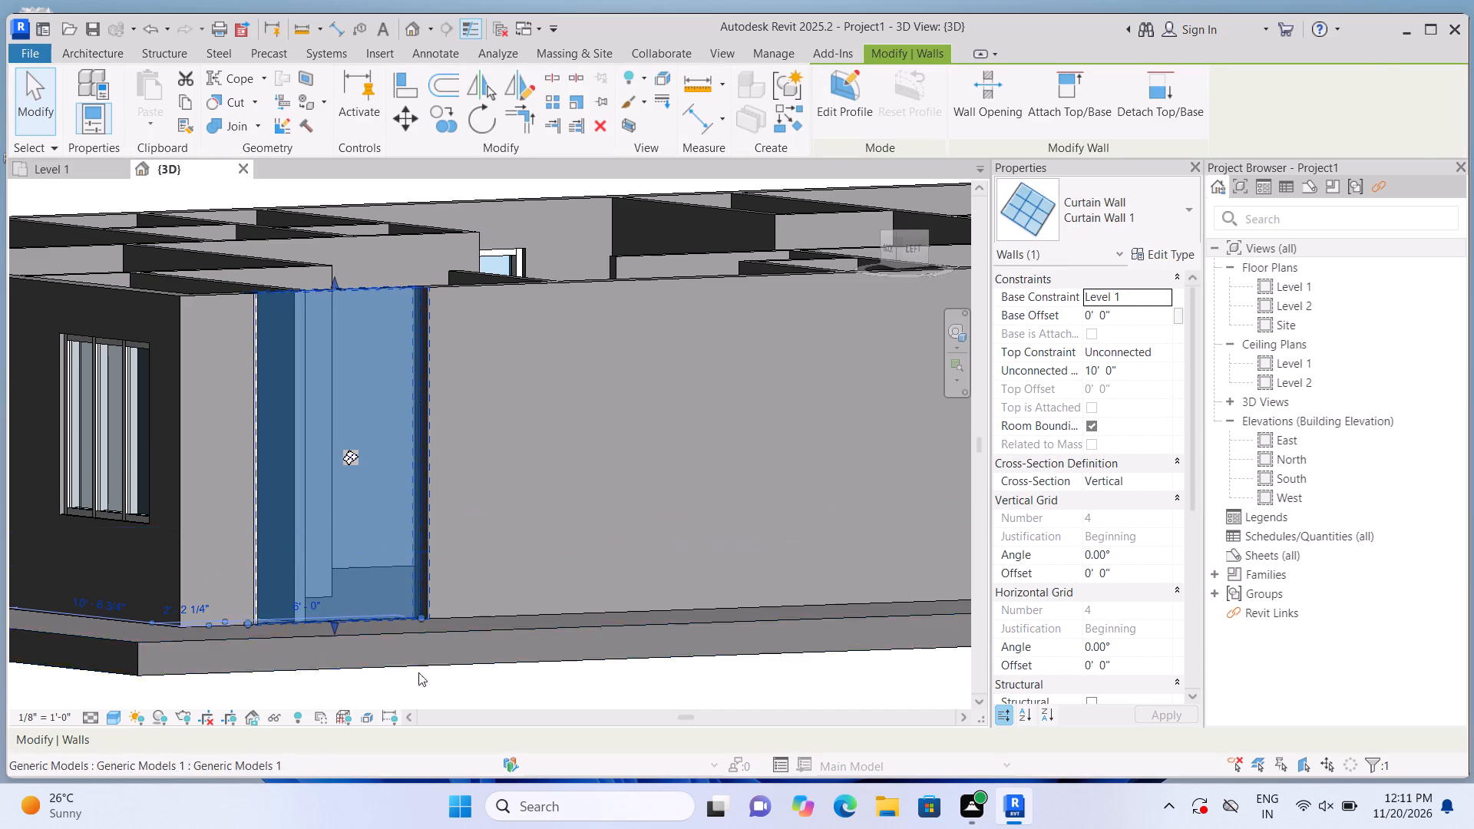
{"action": "left_click", "coordinate": [431, 690]}
{"action": "scroll", "coordinate": [251, 568], "scroll_direction": "up", "scroll_amount": 9}
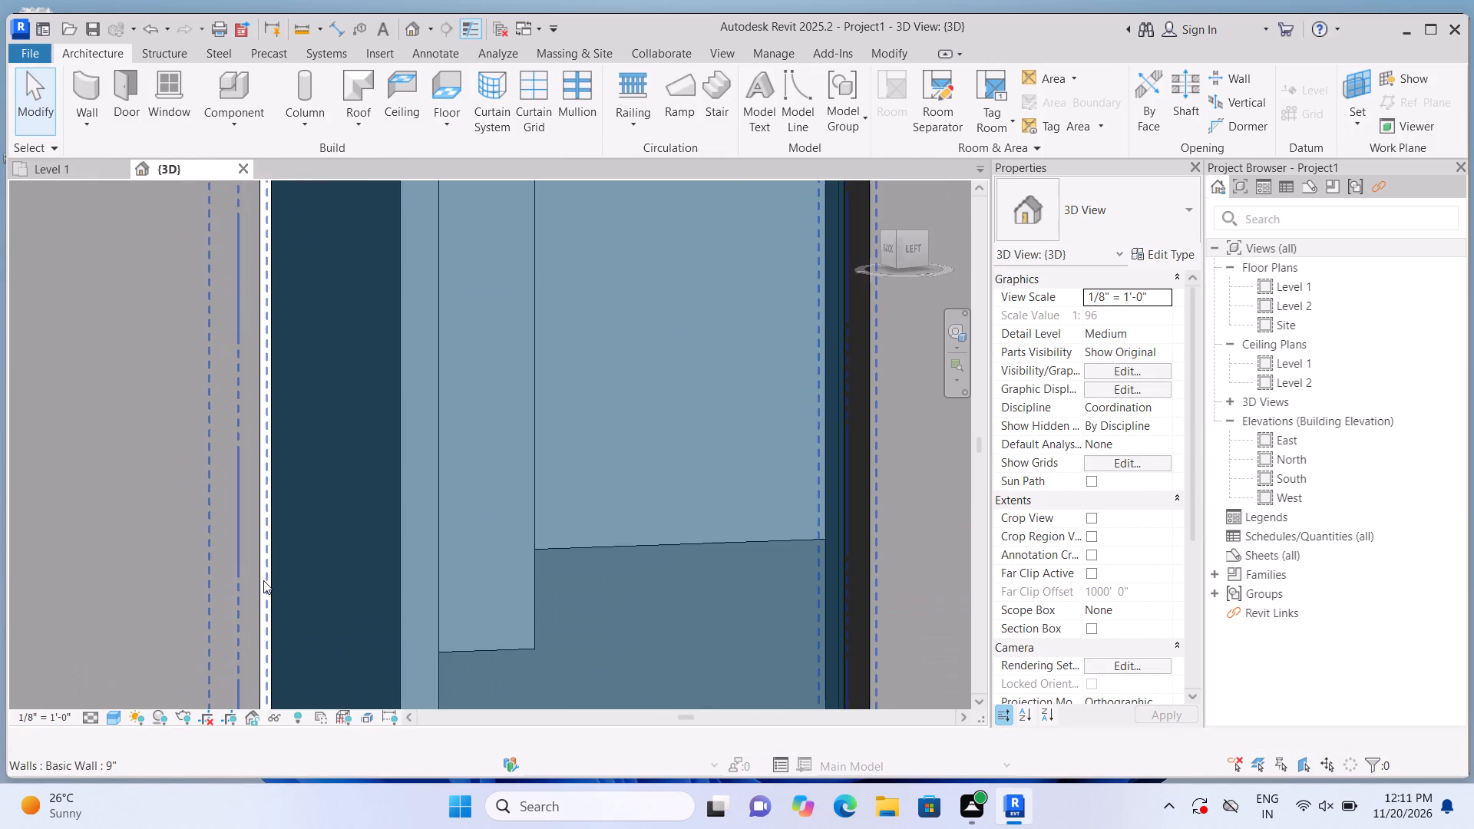
{"action": "left_click", "coordinate": [263, 580]}
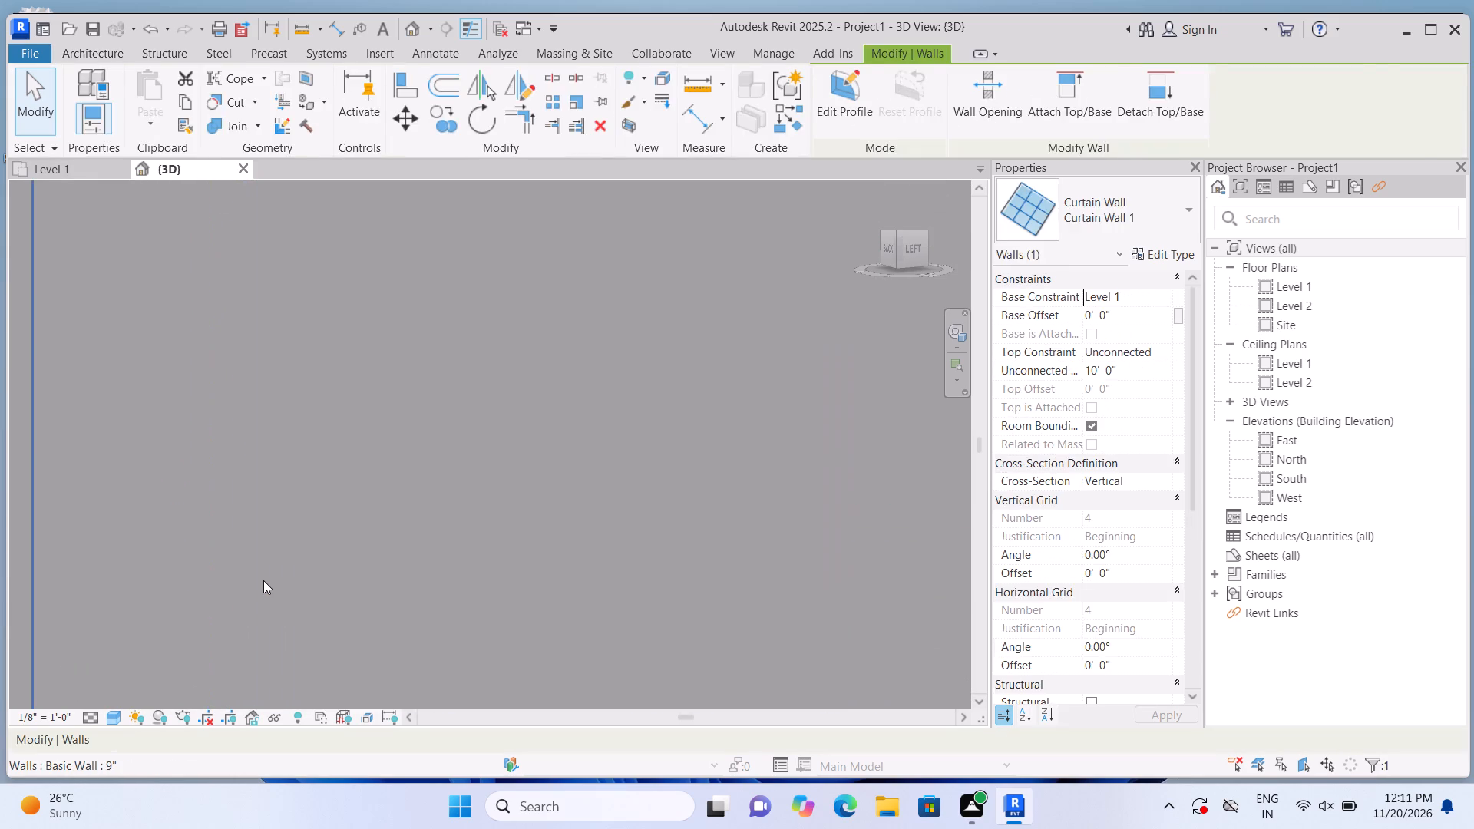
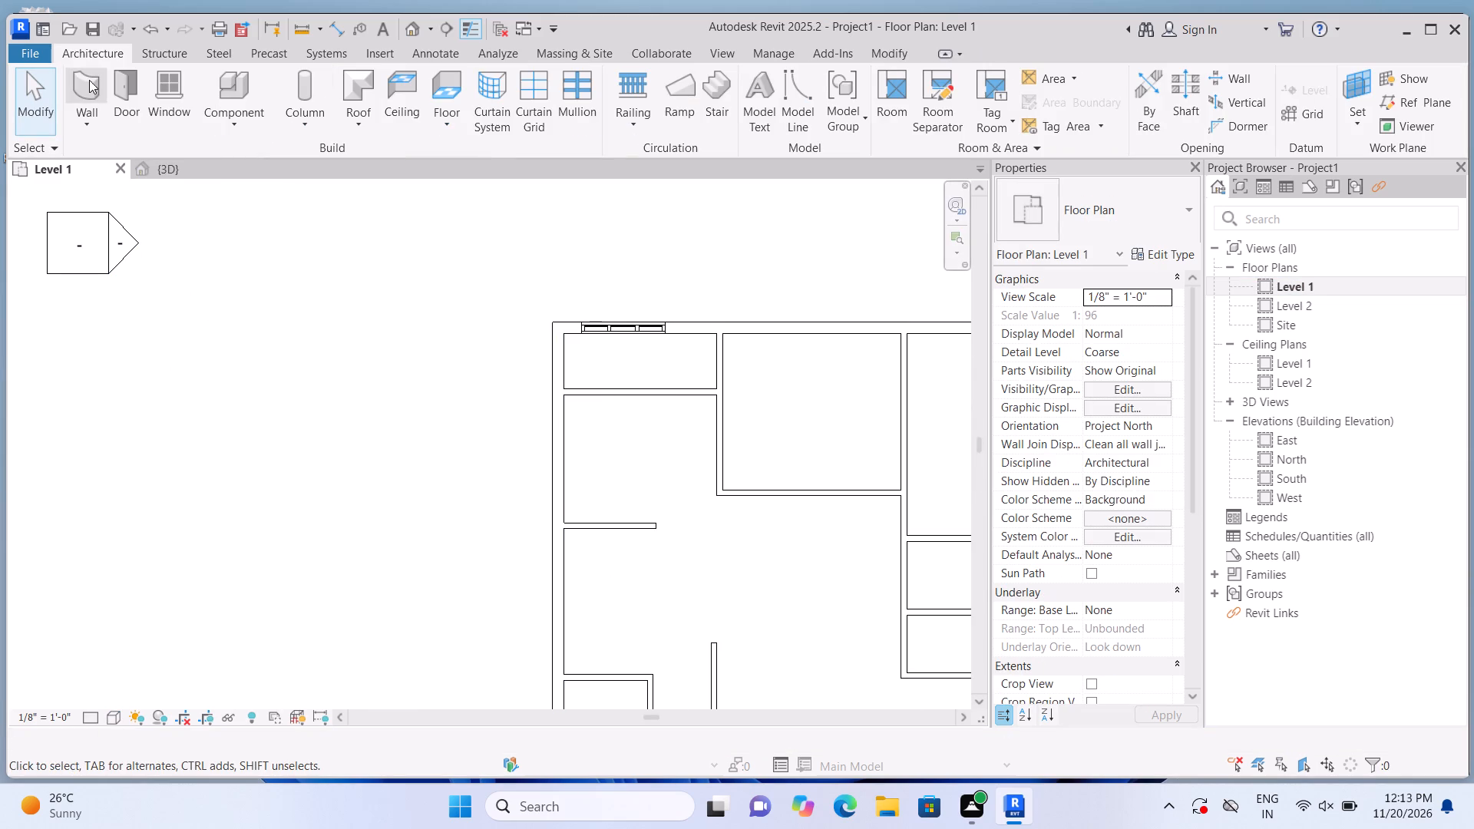
Draw a Curtain Wall 1 segment about 7' long along the left-side 9" outer wall, starting near the back corner.
{"action": "left_click", "coordinate": [89, 78]}
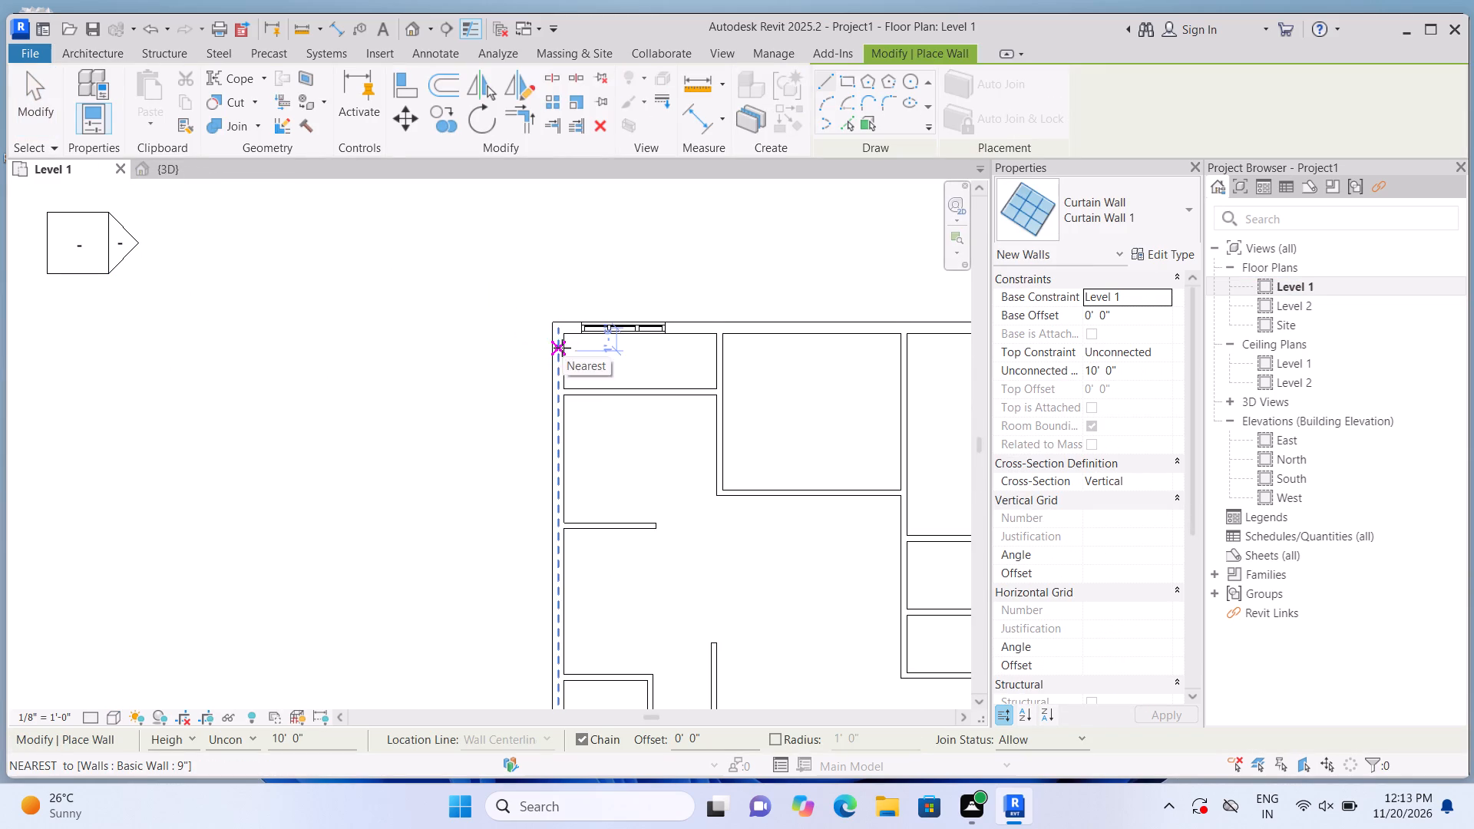
{"action": "left_click", "coordinate": [562, 348]}
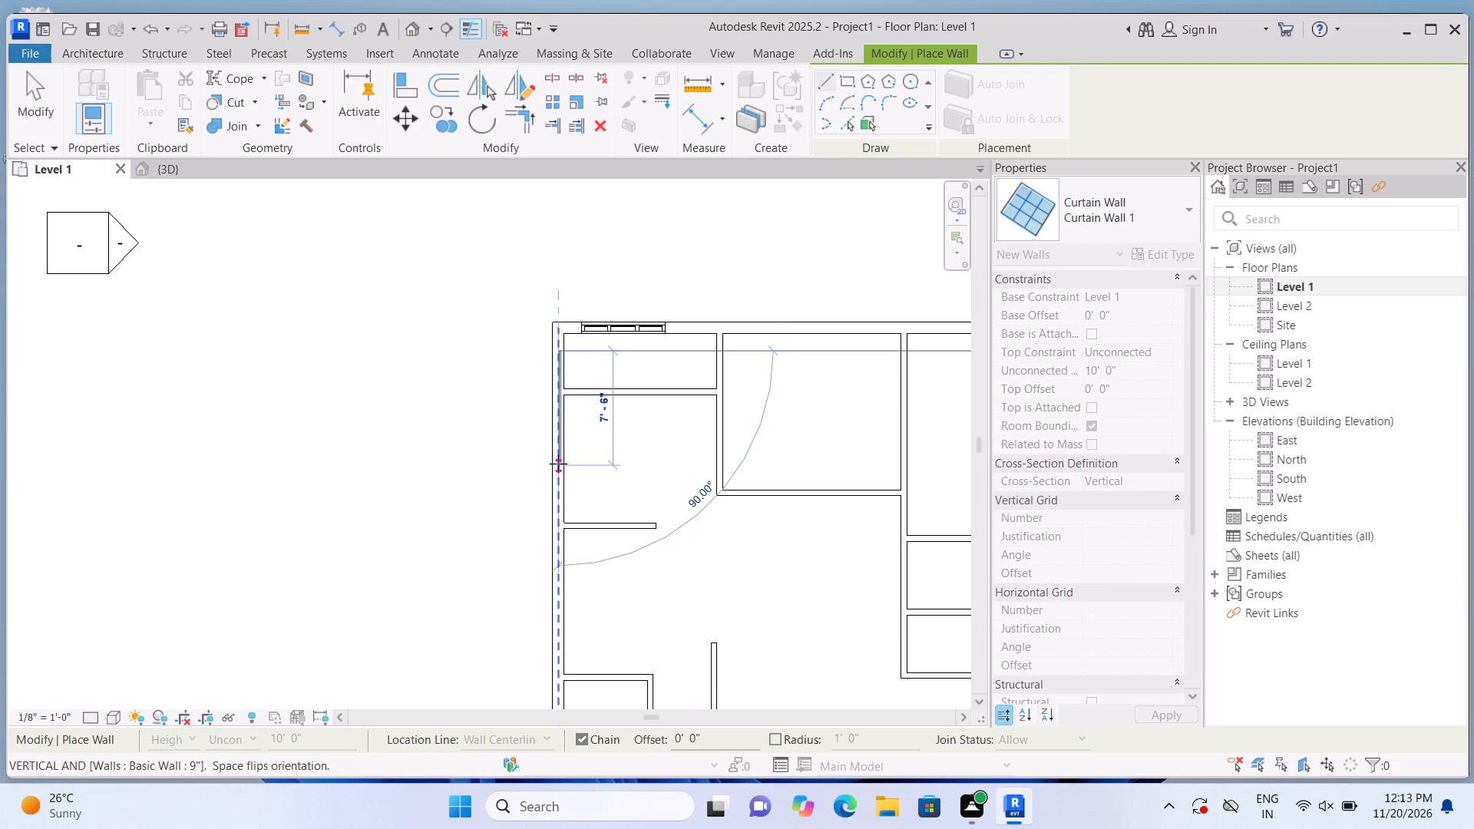
{"action": "left_click", "coordinate": [558, 459]}
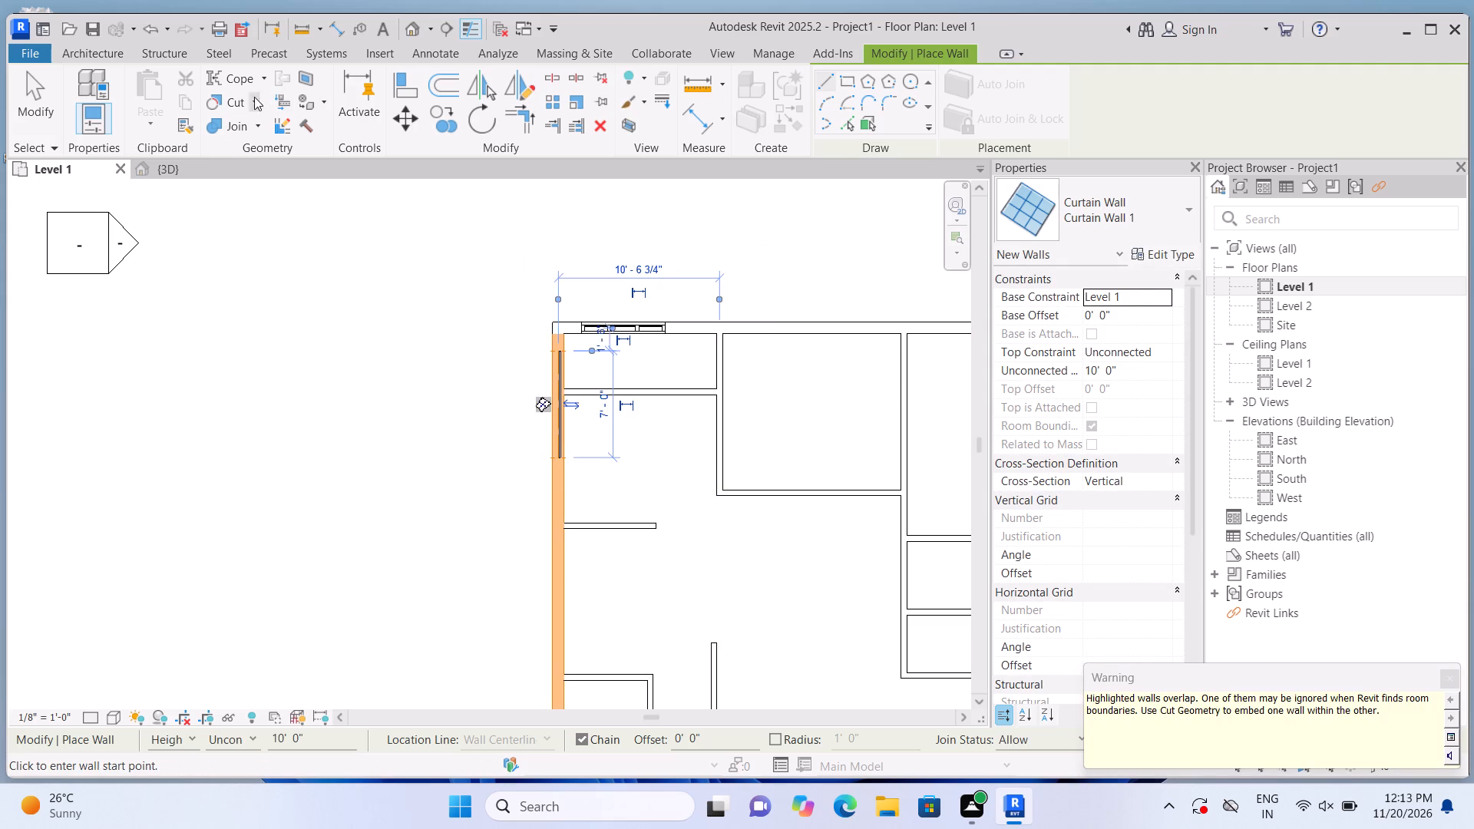
Cut the left-side outer wall with the overlapping curtain wall near the back corner so it is embedded.
{"action": "left_click", "coordinate": [248, 95]}
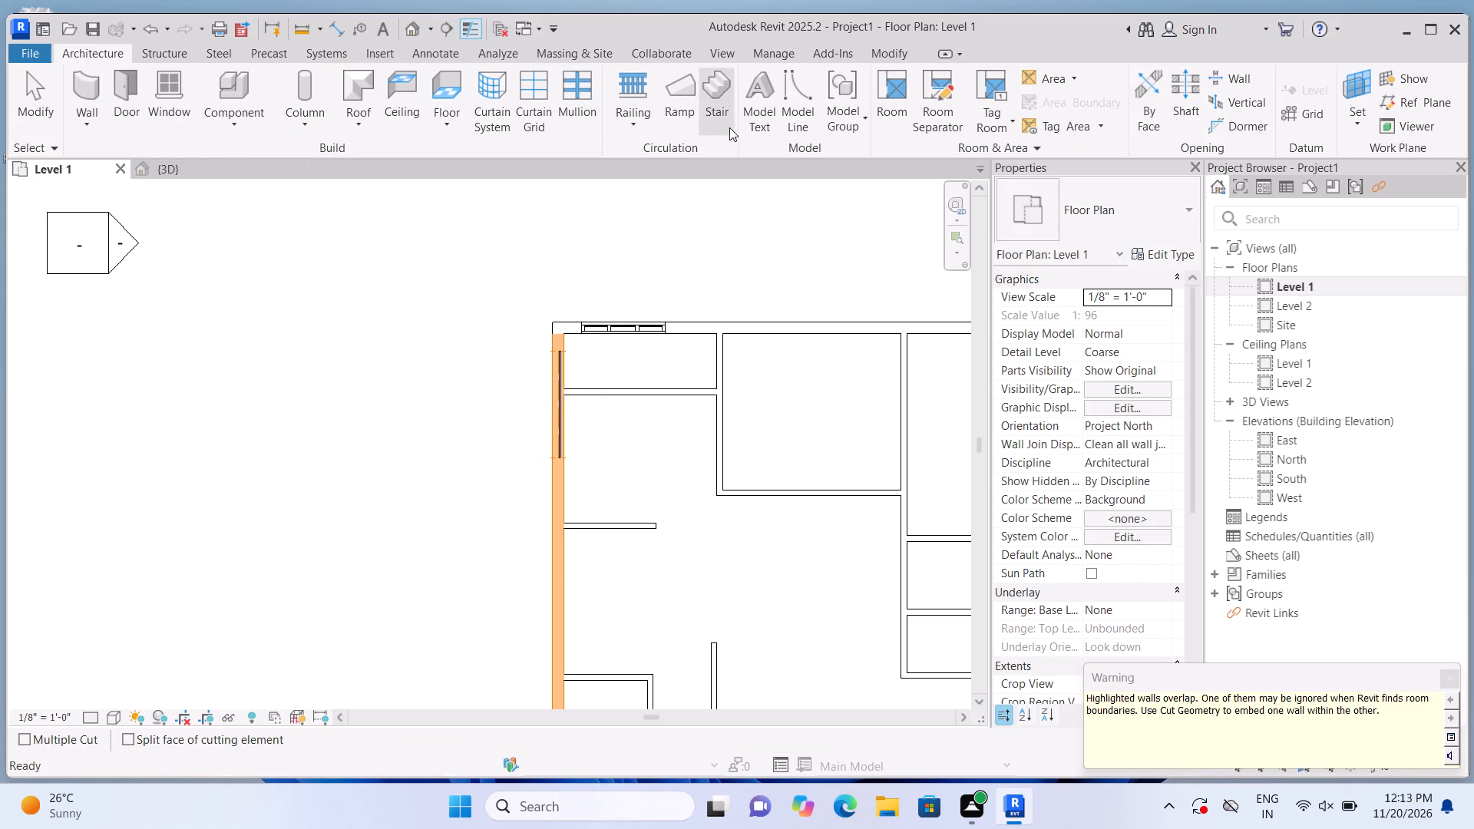
{"action": "left_click", "coordinate": [788, 121]}
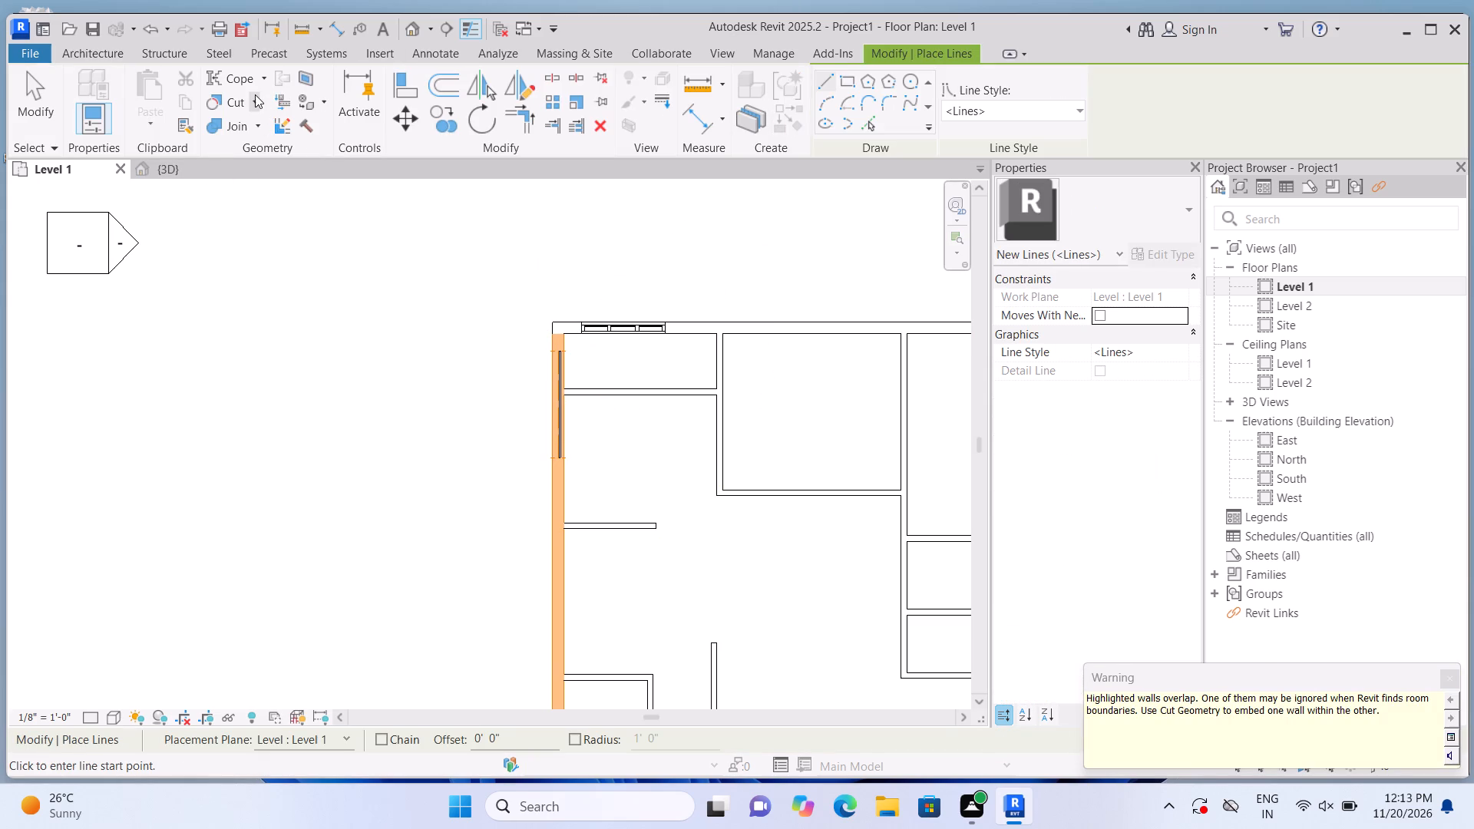
{"action": "left_click", "coordinate": [255, 94]}
{"action": "left_click", "coordinate": [255, 117]}
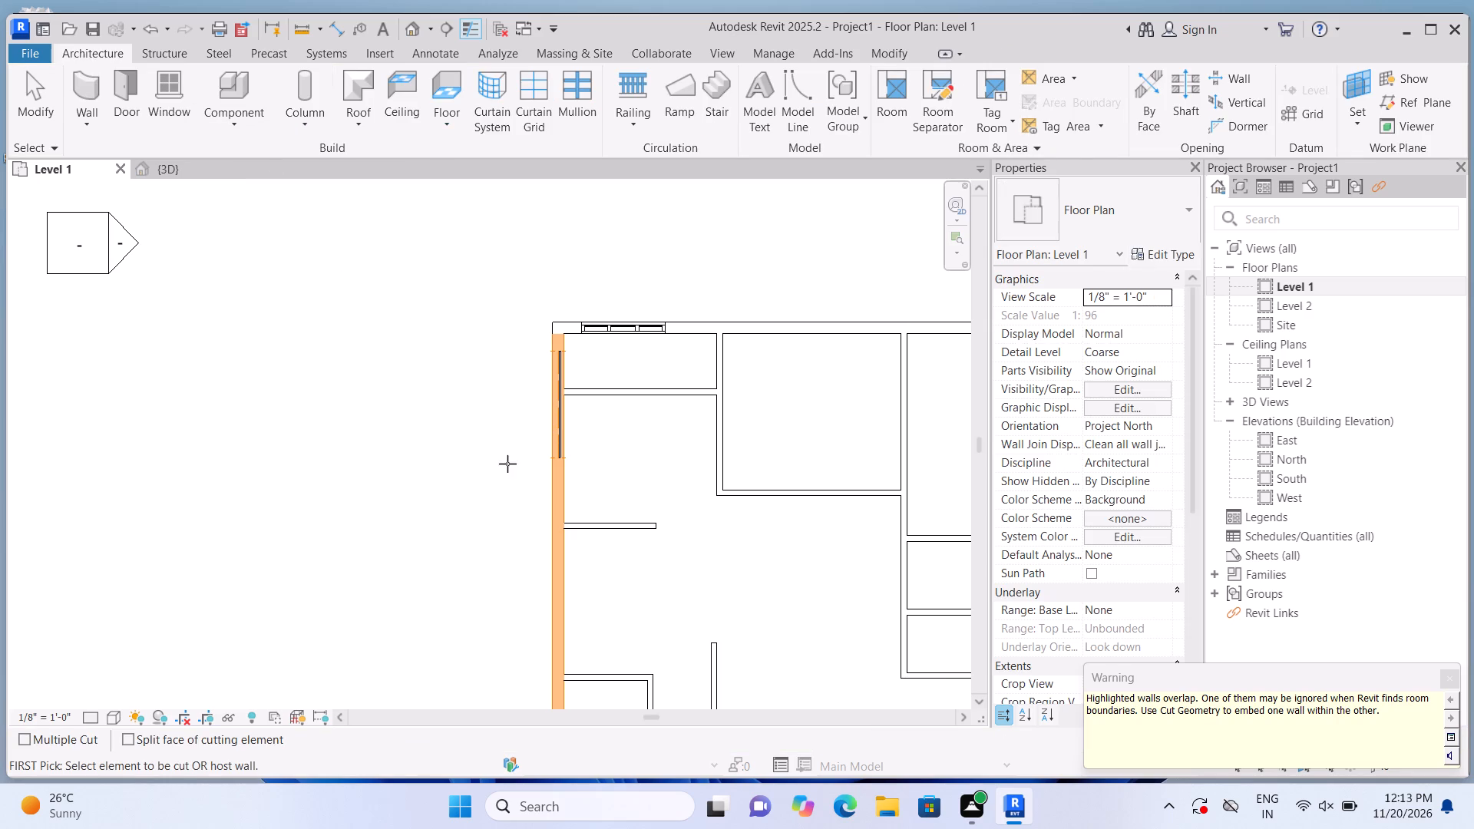
{"action": "left_click", "coordinate": [557, 488]}
{"action": "left_click", "coordinate": [559, 401]}
{"action": "scroll", "coordinate": [468, 367], "scroll_direction": "down", "scroll_amount": 2}
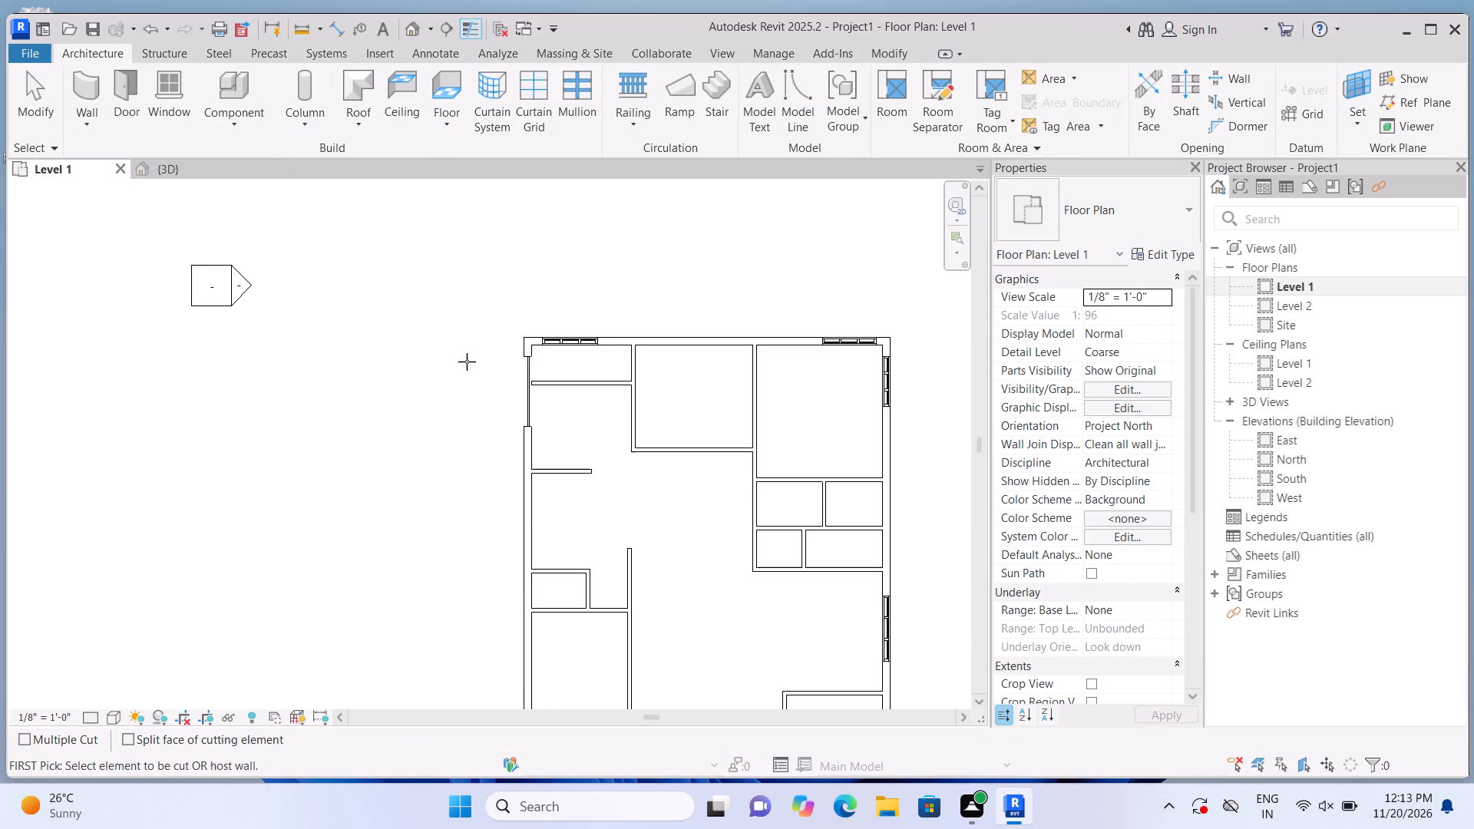
{"action": "scroll", "coordinate": [467, 362], "scroll_direction": "down", "scroll_amount": 5}
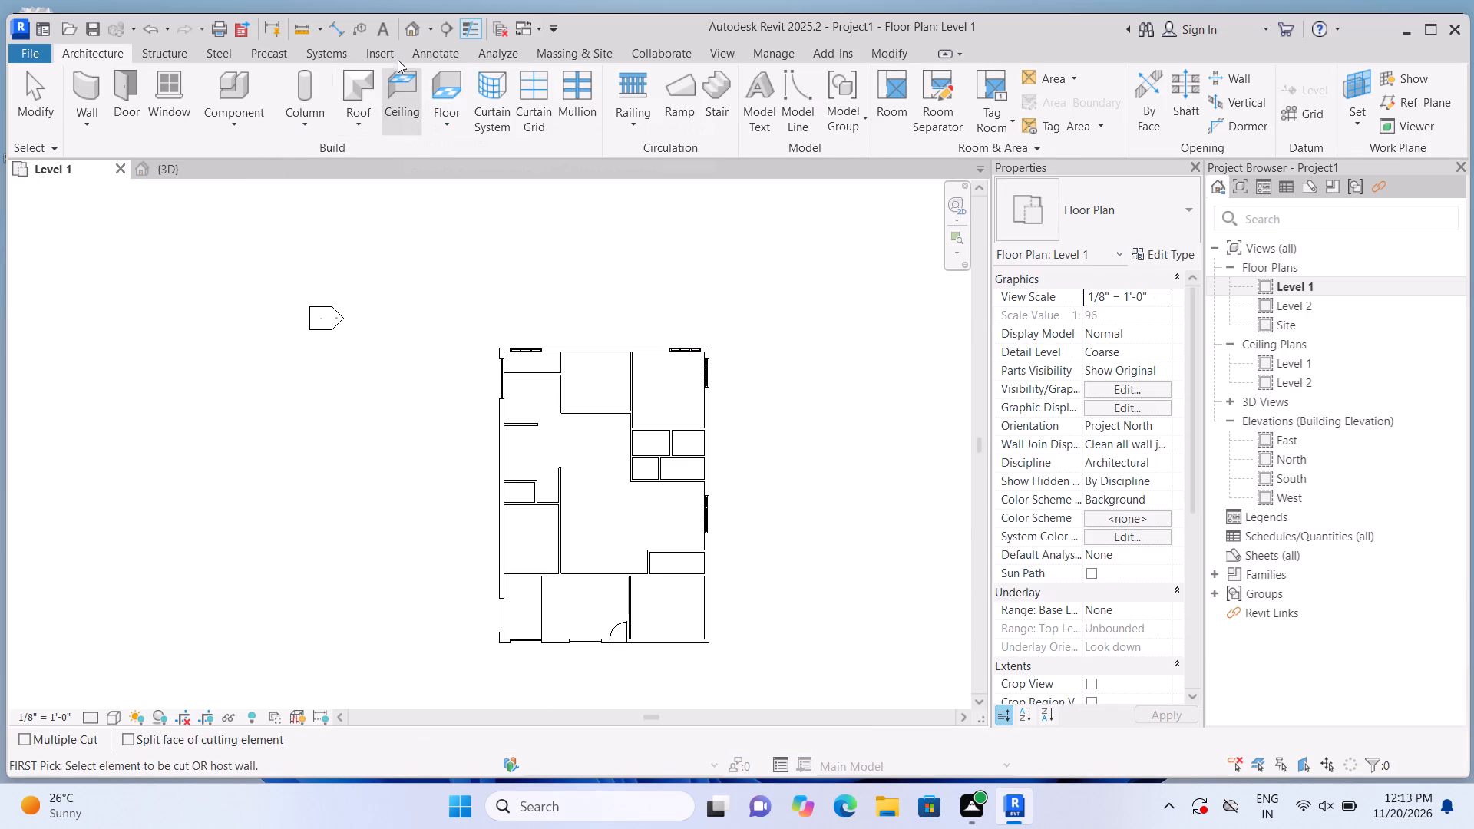
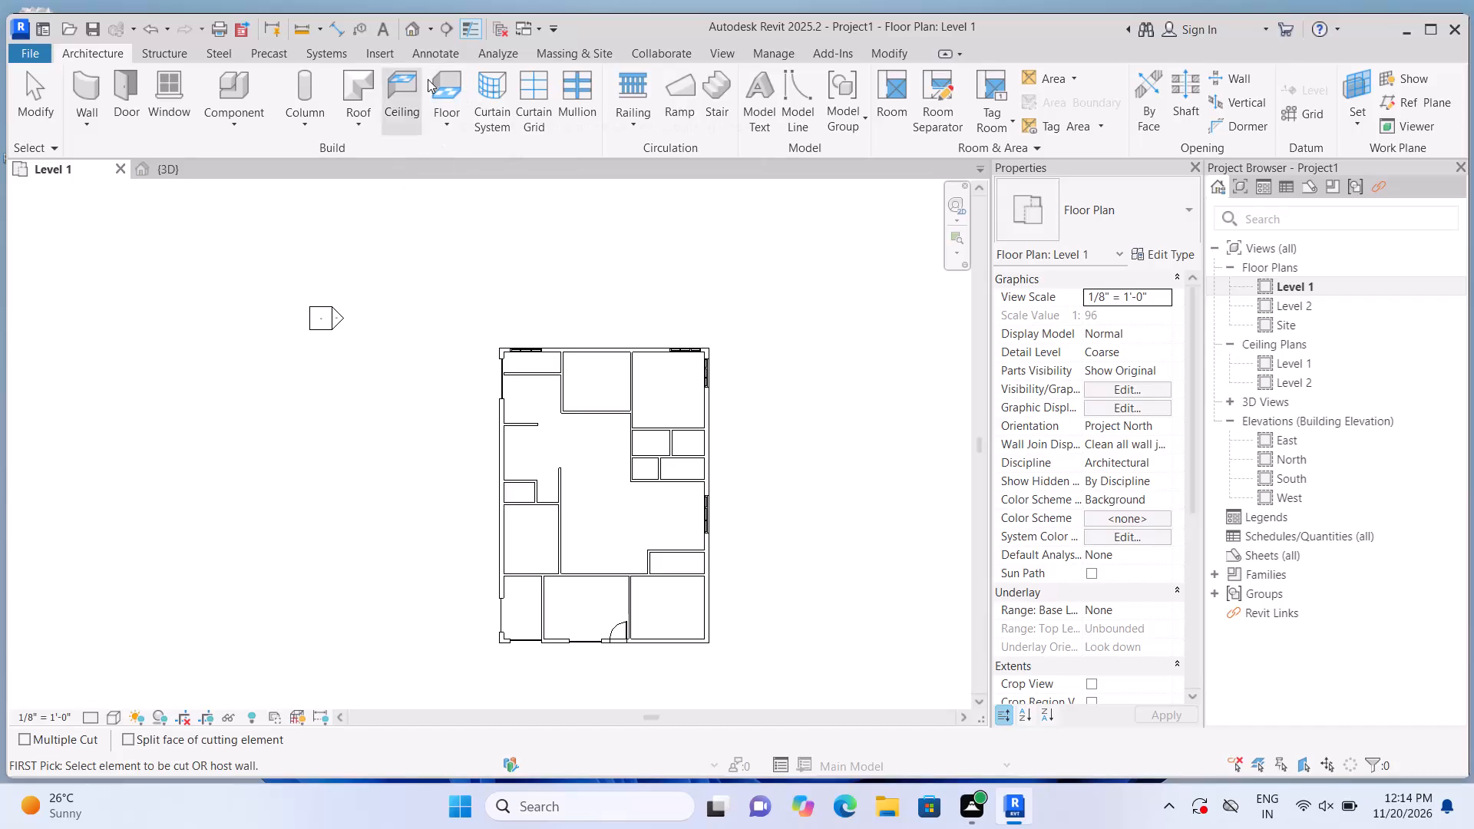
In the 3D view, resize the embedded left-side curtain wall to a base offset of about 3'-4" and height of about 5'-1".
{"action": "left_click", "coordinate": [407, 23]}
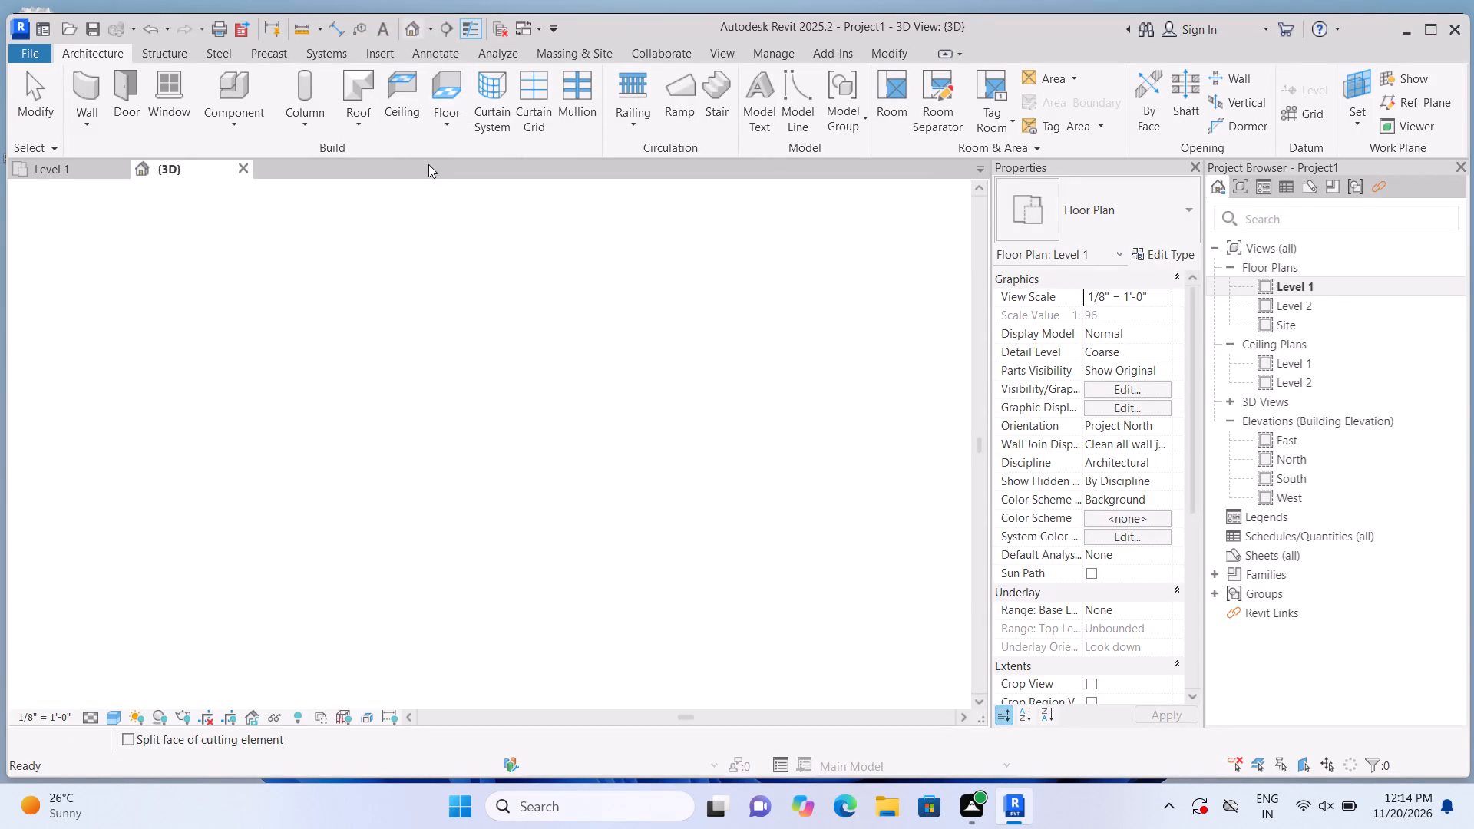
{"action": "scroll", "coordinate": [534, 395], "scroll_direction": "up", "scroll_amount": 3}
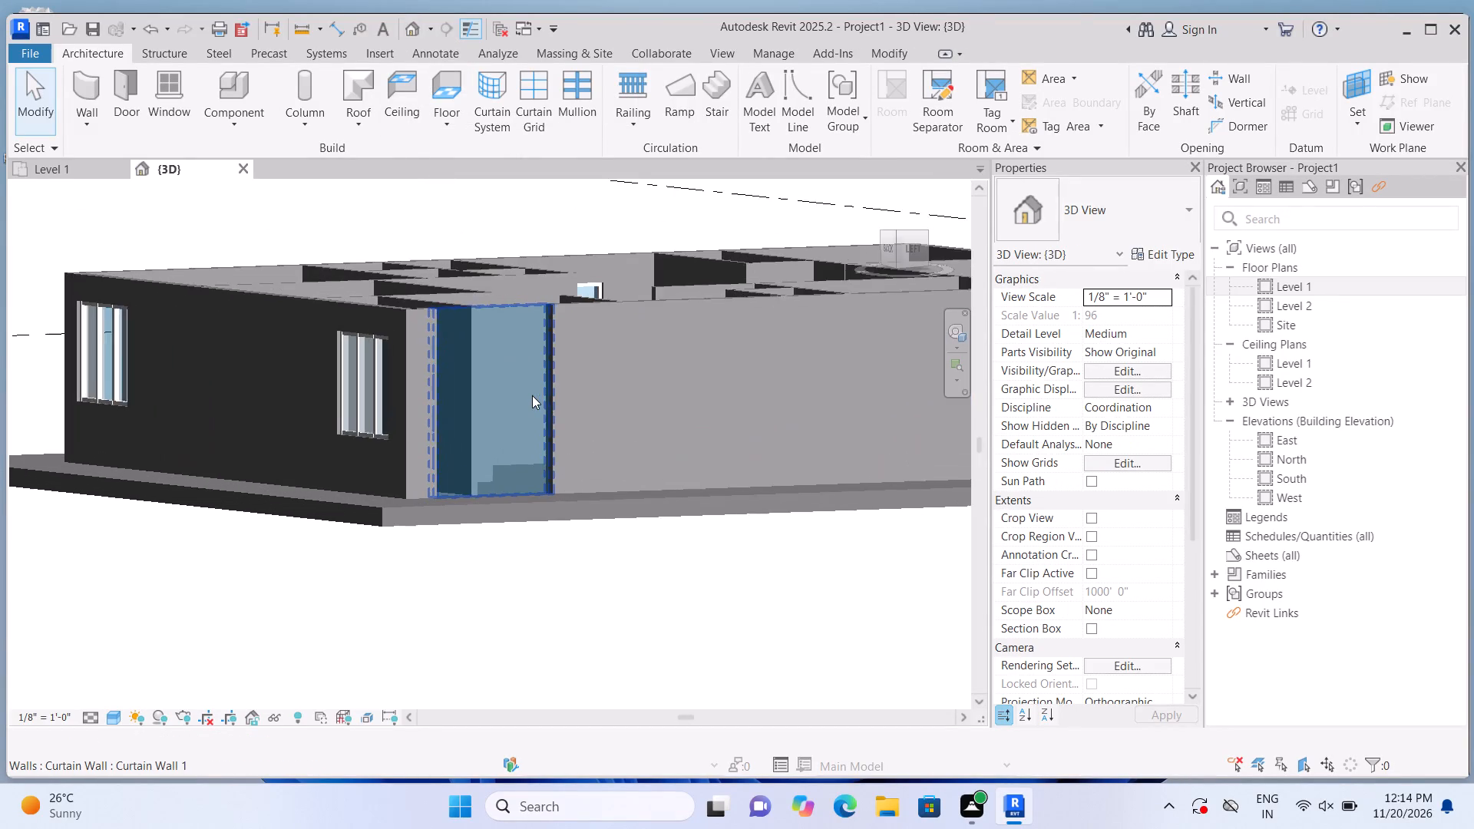
{"action": "scroll", "coordinate": [532, 395], "scroll_direction": "up", "scroll_amount": 5}
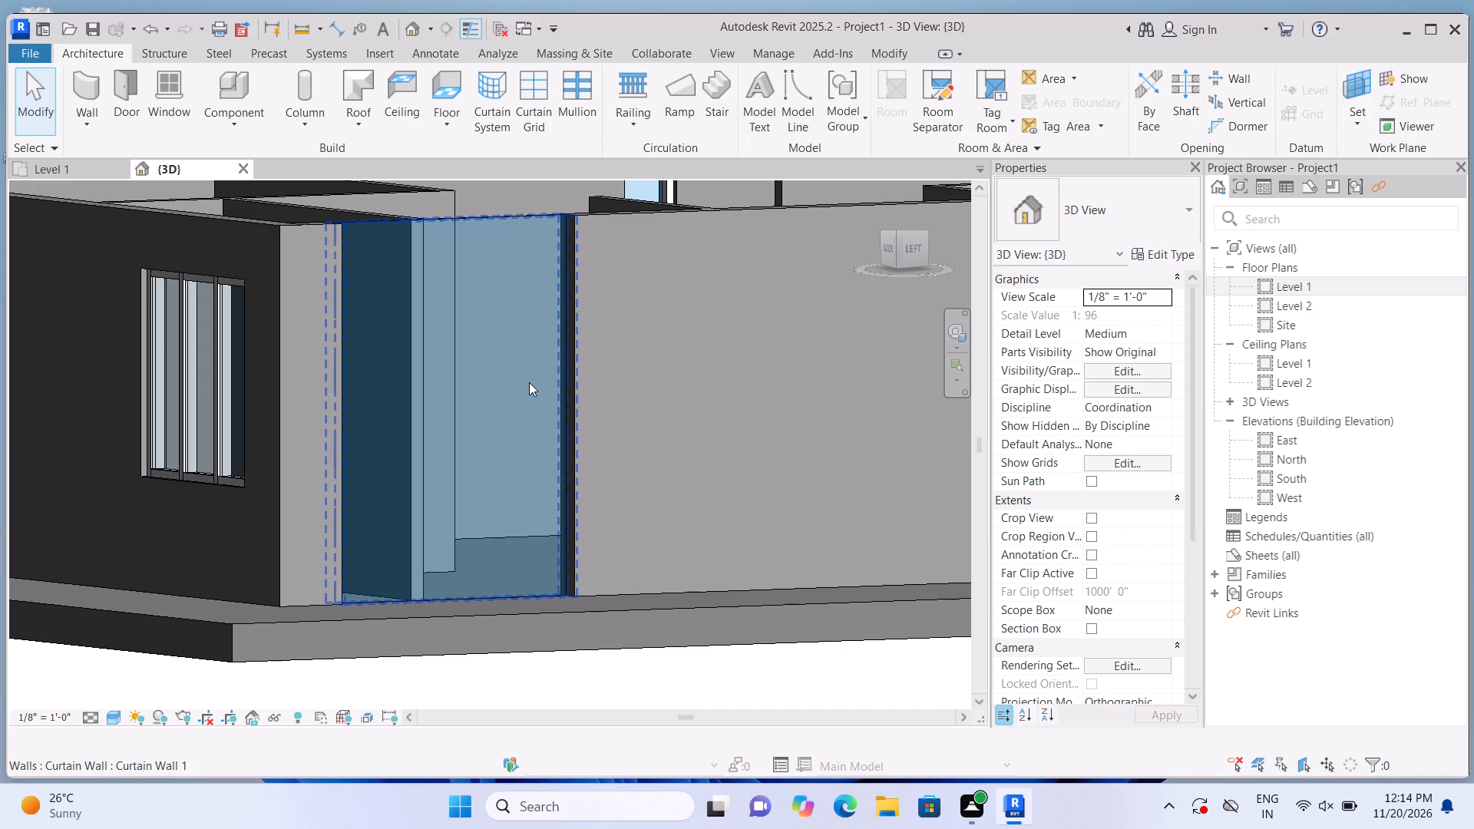
{"action": "left_click", "coordinate": [529, 382]}
{"action": "scroll", "coordinate": [506, 490], "scroll_direction": "up", "scroll_amount": 2}
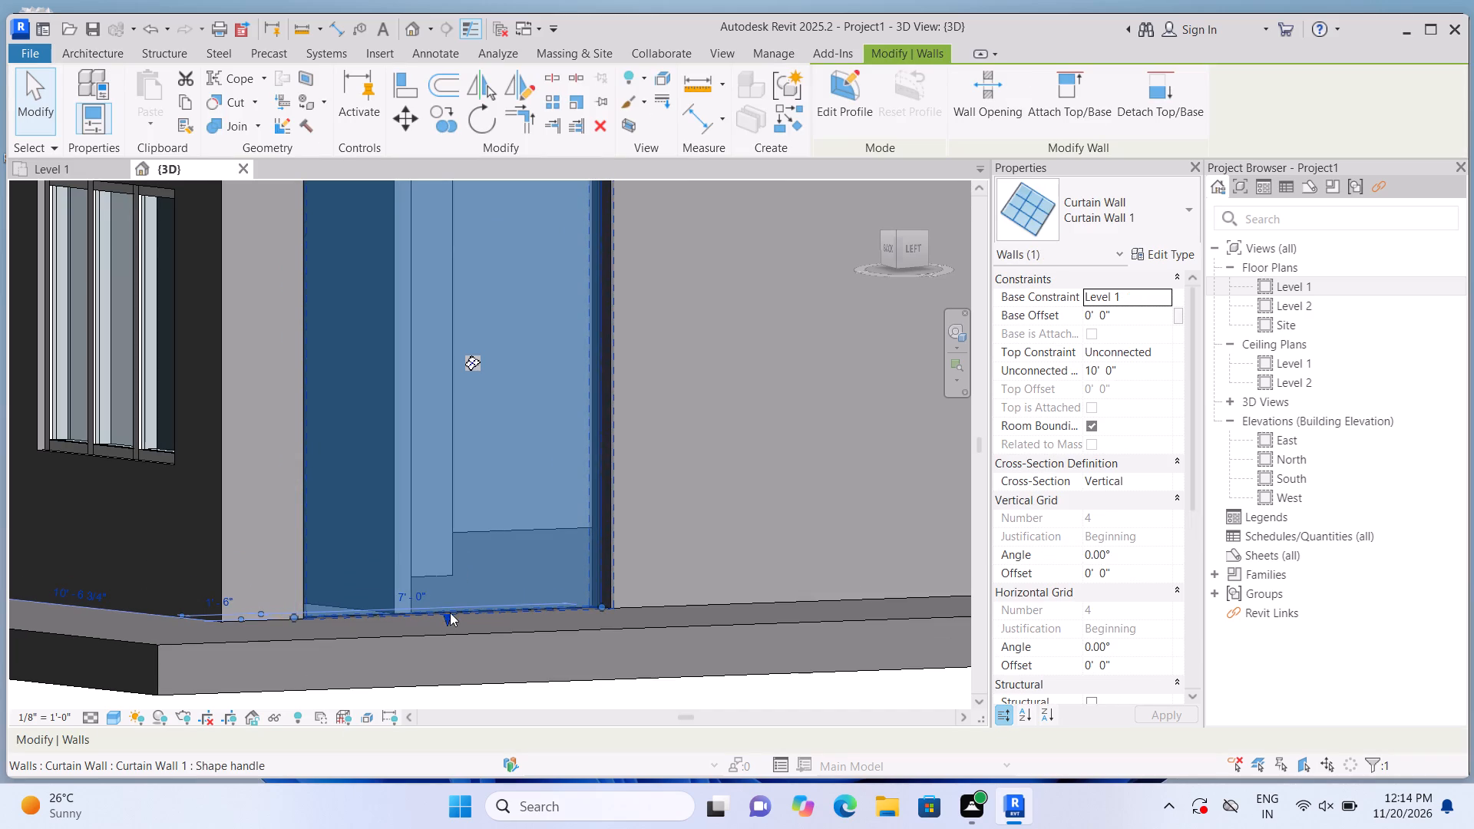
{"action": "left_click_drag", "start_coordinate": [450, 613], "coordinate": [459, 445]}
{"action": "left_click", "coordinate": [459, 445]}
{"action": "scroll", "coordinate": [459, 445], "scroll_direction": "down", "scroll_amount": 3}
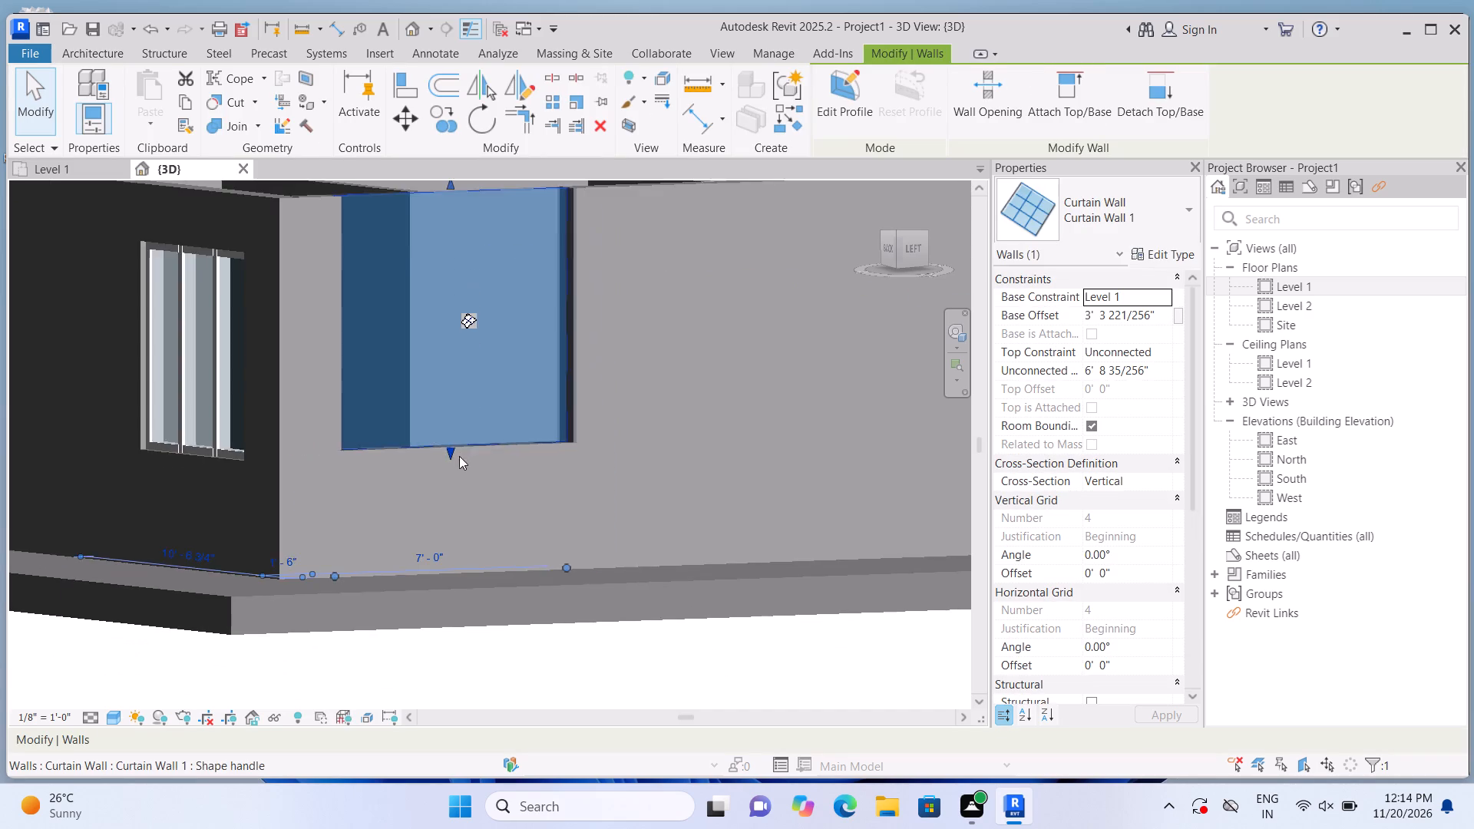
{"action": "scroll", "coordinate": [459, 456], "scroll_direction": "down", "scroll_amount": 2}
{"action": "scroll", "coordinate": [488, 258], "scroll_direction": "up", "scroll_amount": 4}
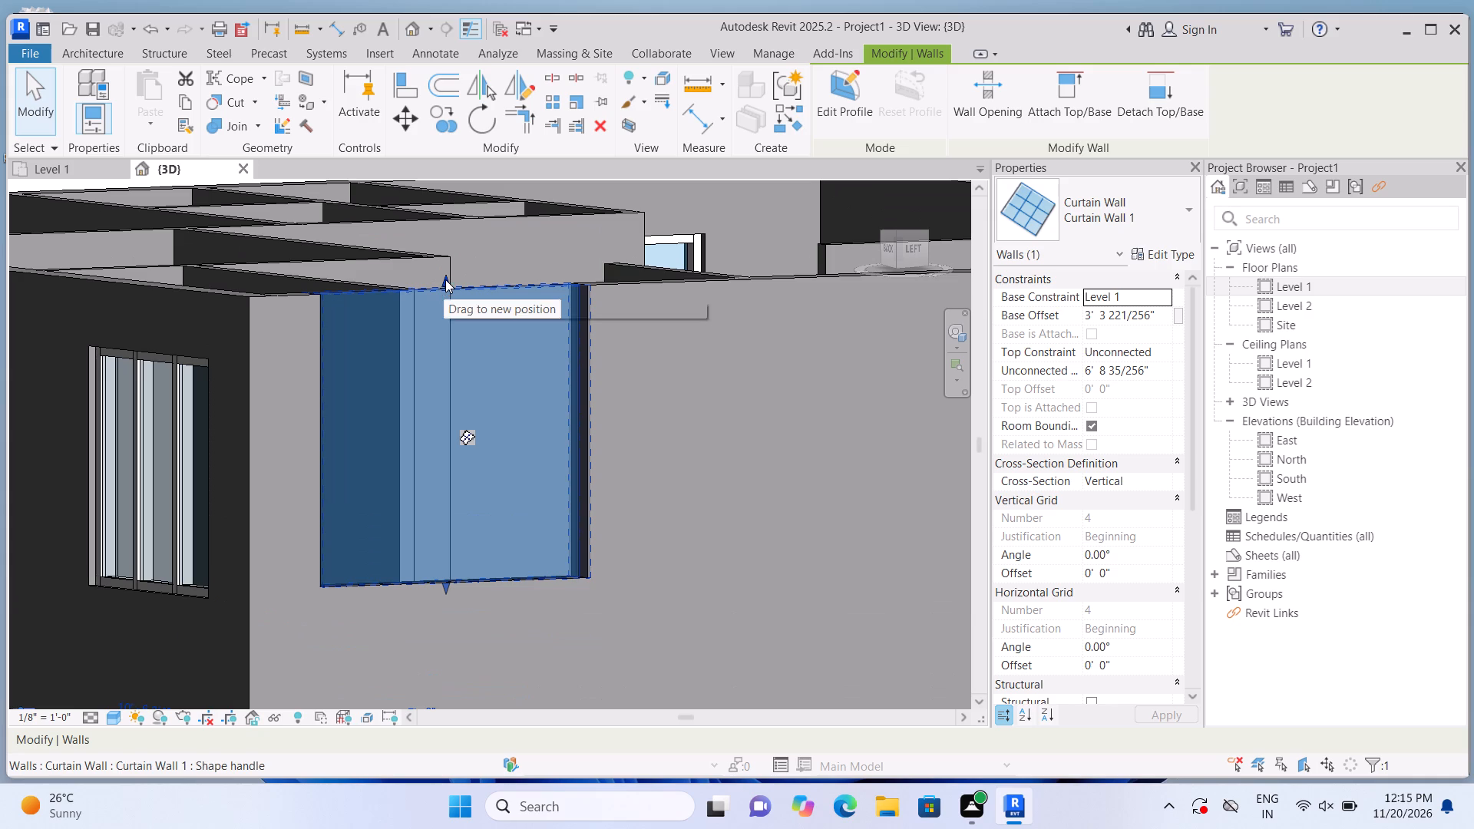
{"action": "left_click_drag", "start_coordinate": [445, 279], "coordinate": [457, 358]}
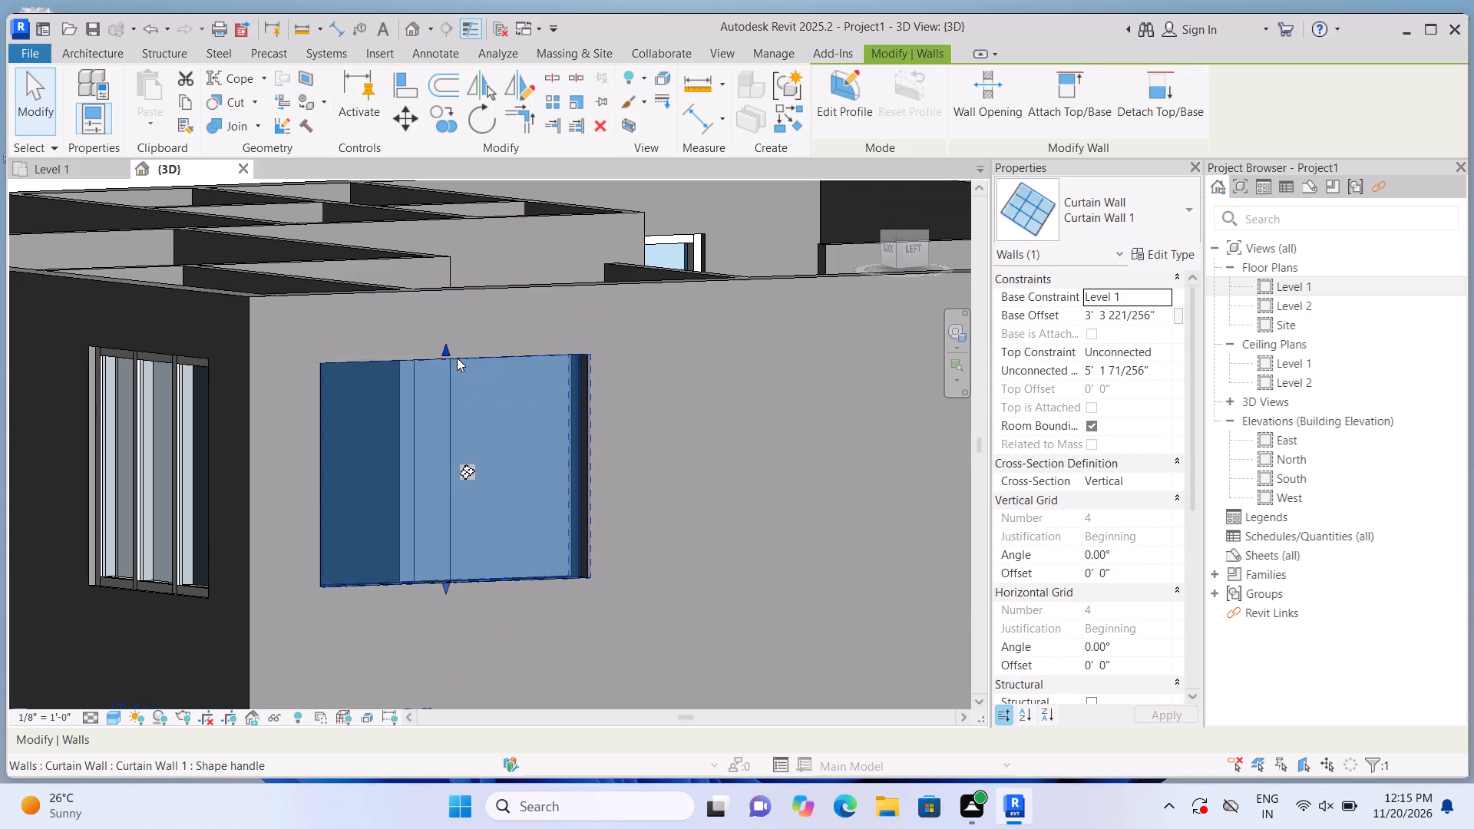
{"action": "scroll", "coordinate": [457, 342], "scroll_direction": "down", "scroll_amount": 1}
{"action": "scroll", "coordinate": [491, 345], "scroll_direction": "up", "scroll_amount": 2}
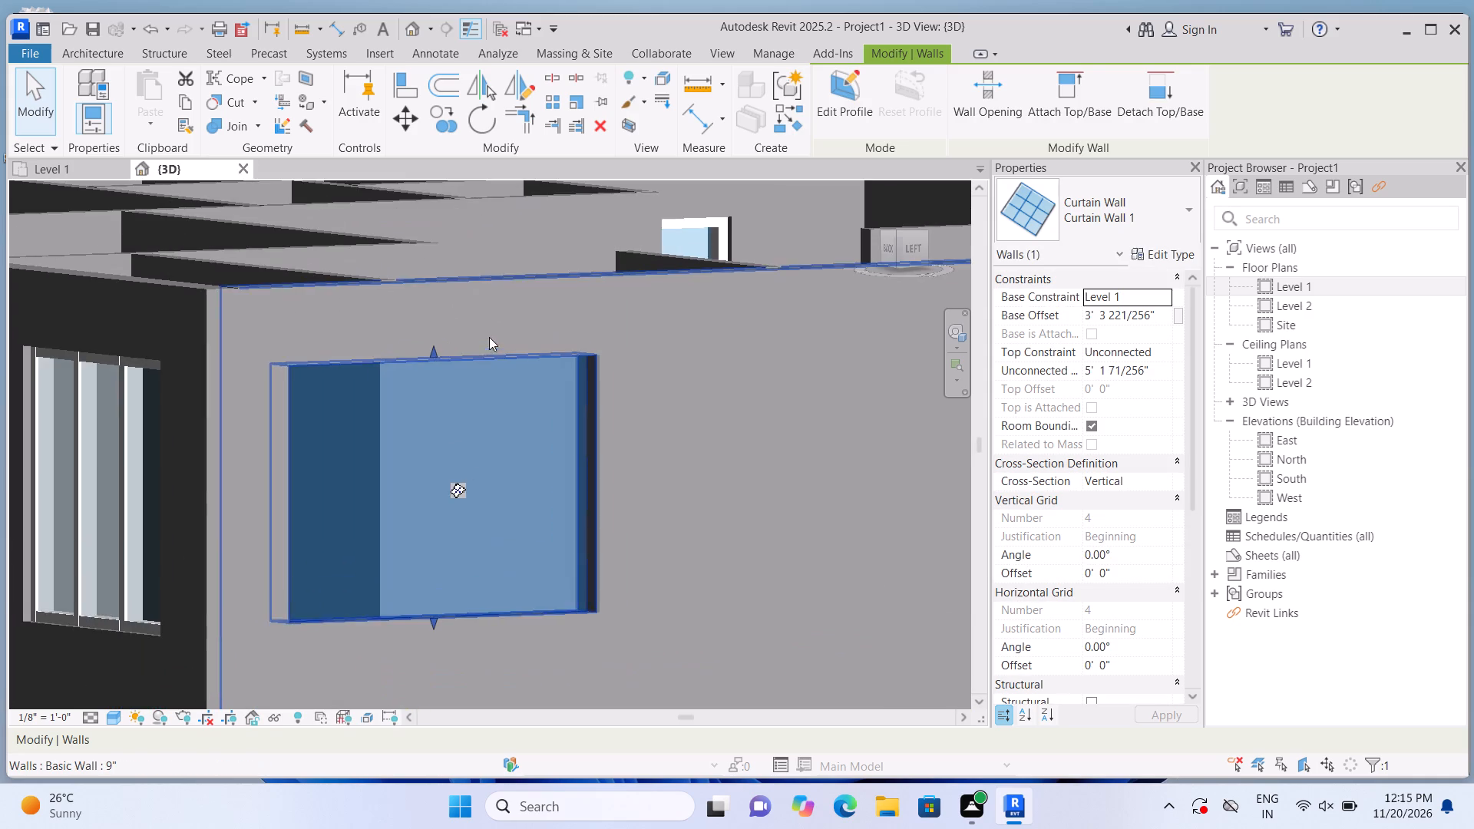
Add two vertical curtain grid lines across all segments, dividing the resized curtain wall into three panels 2'-4" wide.
{"action": "left_click", "coordinate": [114, 48]}
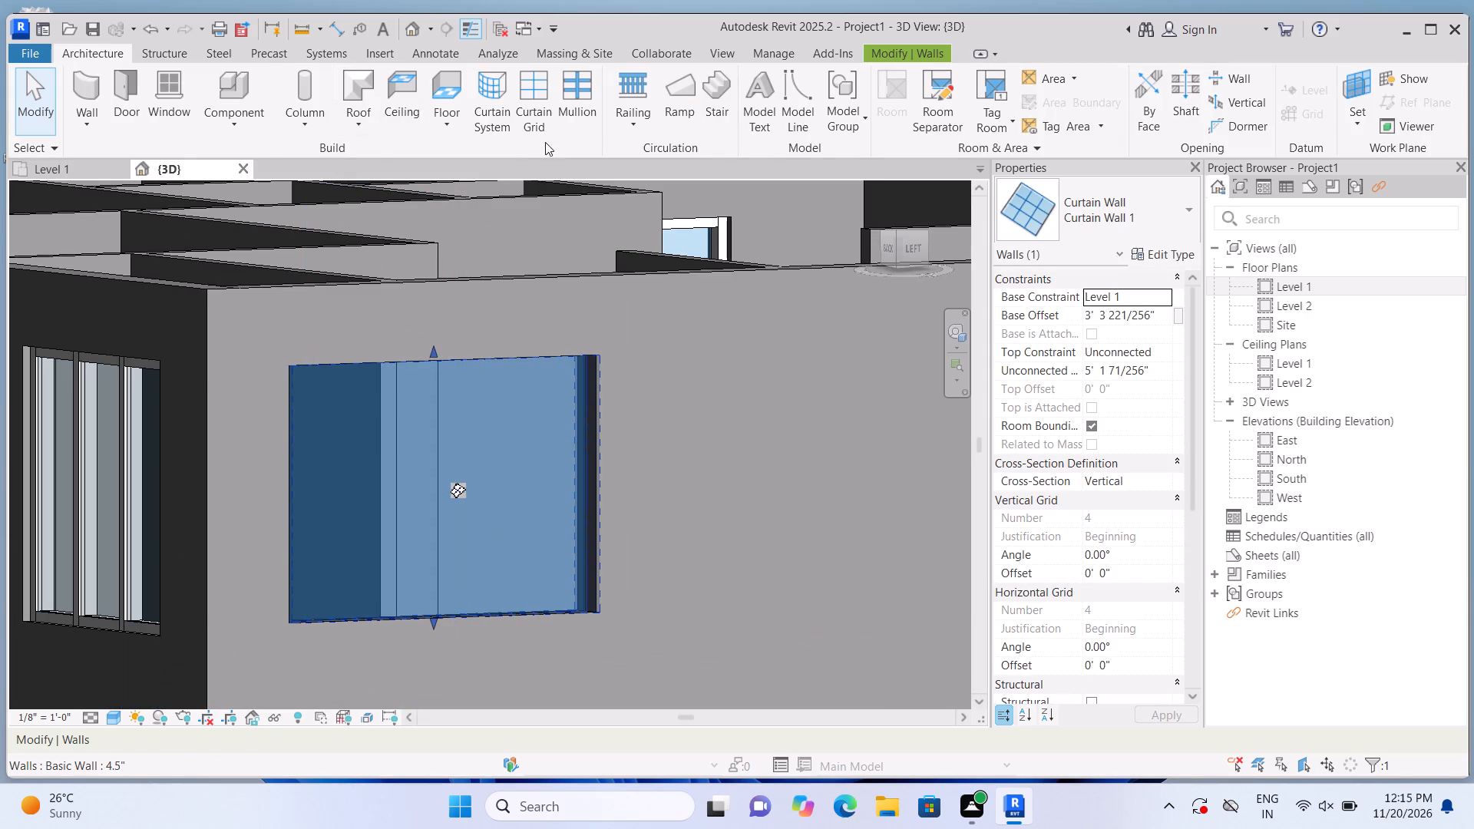
{"action": "left_click", "coordinate": [540, 128]}
{"action": "scroll", "coordinate": [473, 412], "scroll_direction": "up", "scroll_amount": 2}
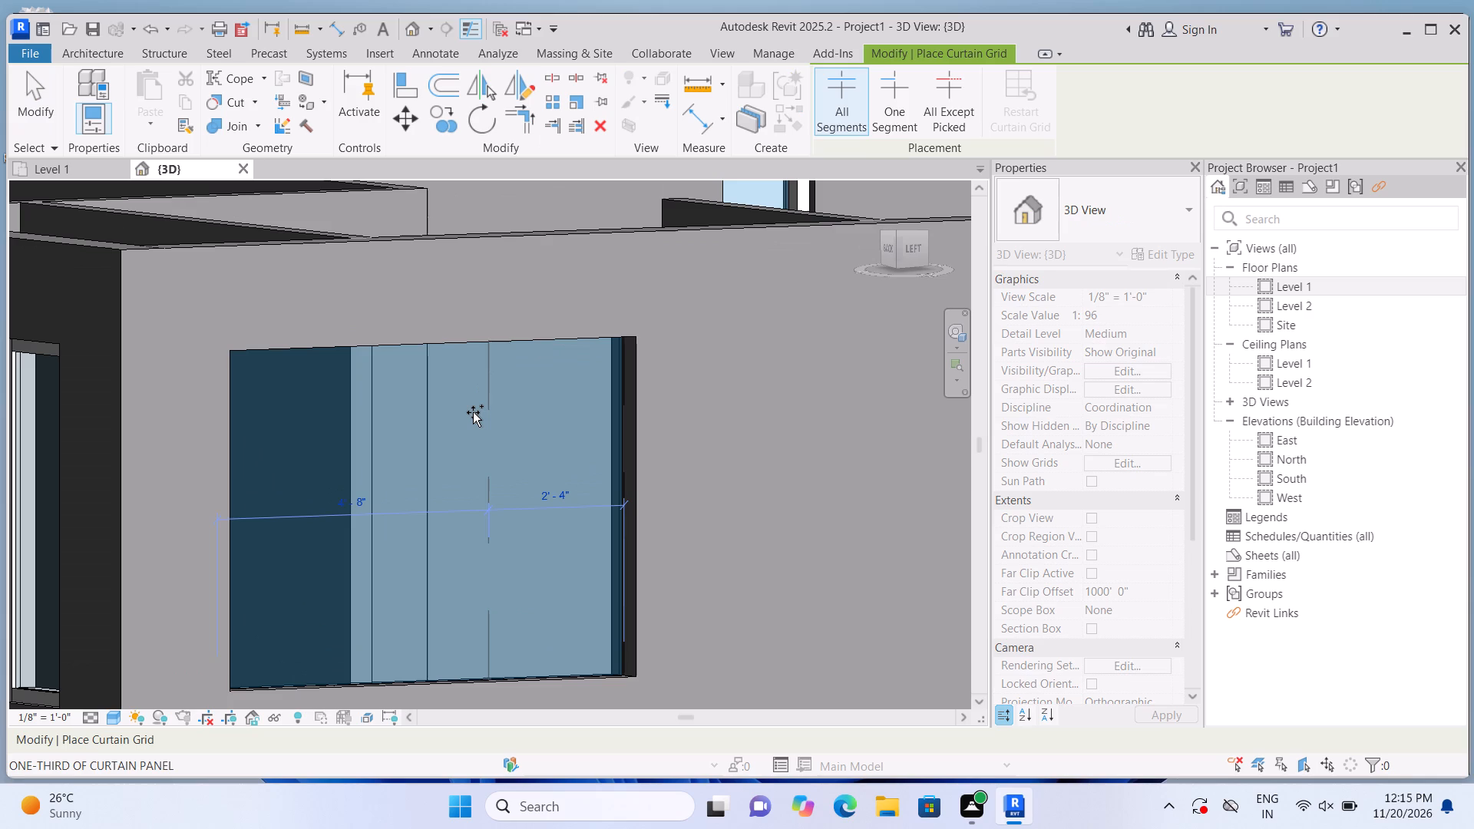
{"action": "left_click", "coordinate": [473, 412]}
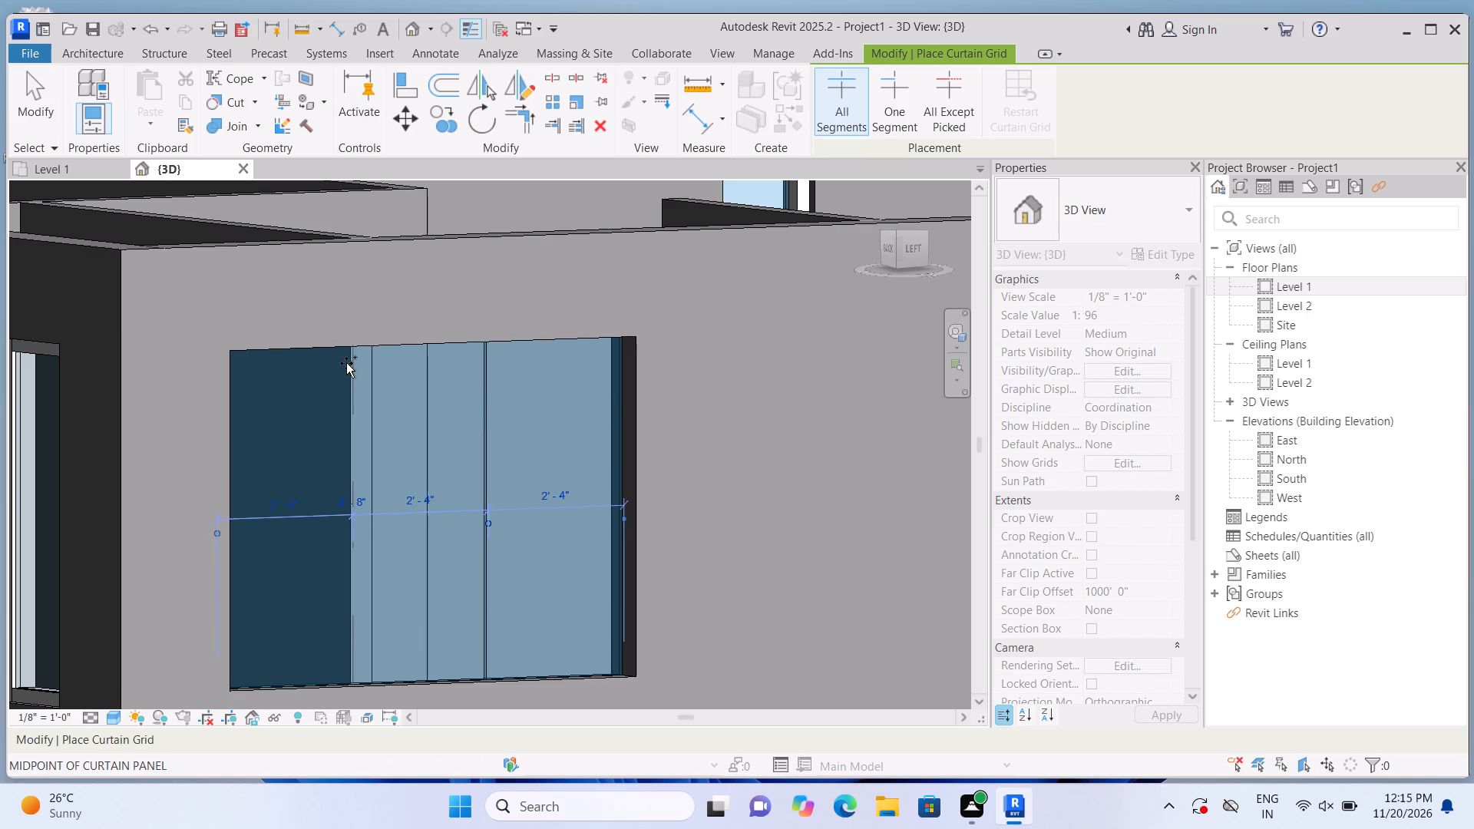
{"action": "left_click", "coordinate": [346, 363]}
Place 2.5" x 5" rectangular mullions on both vertical grid lines and all four outer edges of the left-side curtain wall.
{"action": "left_click", "coordinate": [115, 54]}
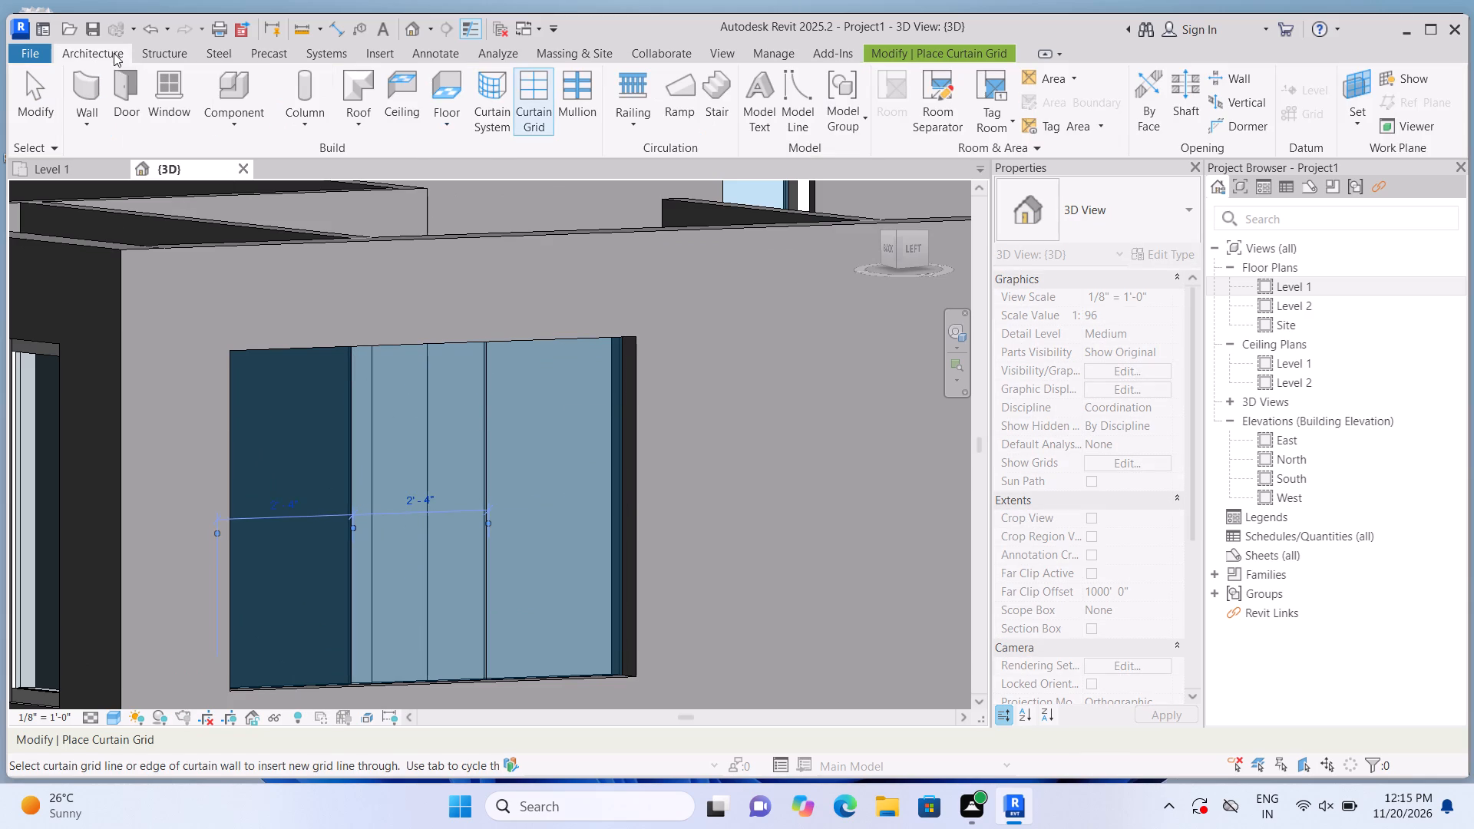
{"action": "left_click", "coordinate": [573, 111]}
{"action": "scroll", "coordinate": [478, 474], "scroll_direction": "up", "scroll_amount": 1}
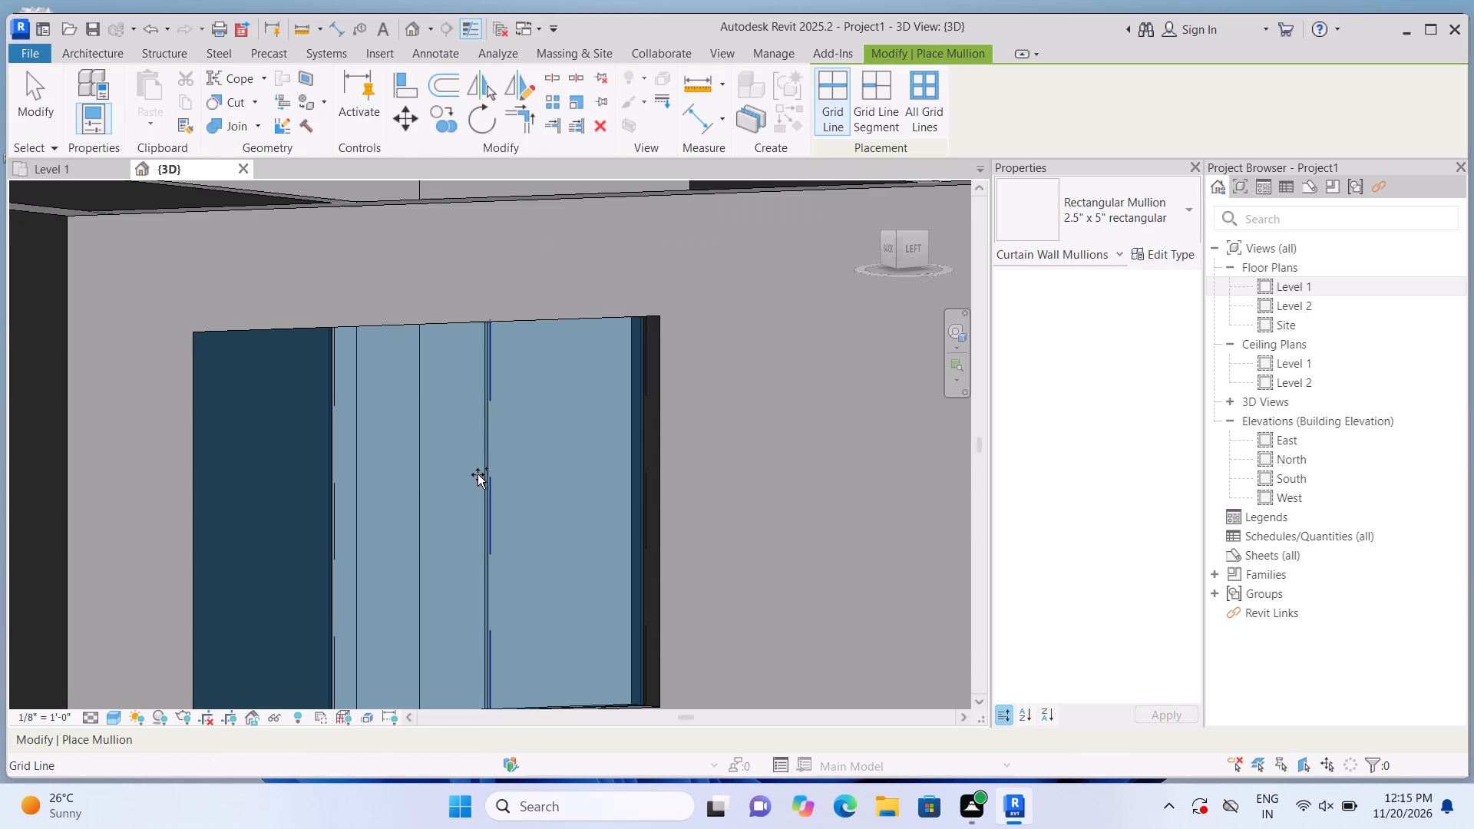
{"action": "left_click", "coordinate": [478, 474]}
{"action": "left_click", "coordinate": [335, 494]}
{"action": "left_click", "coordinate": [391, 345]}
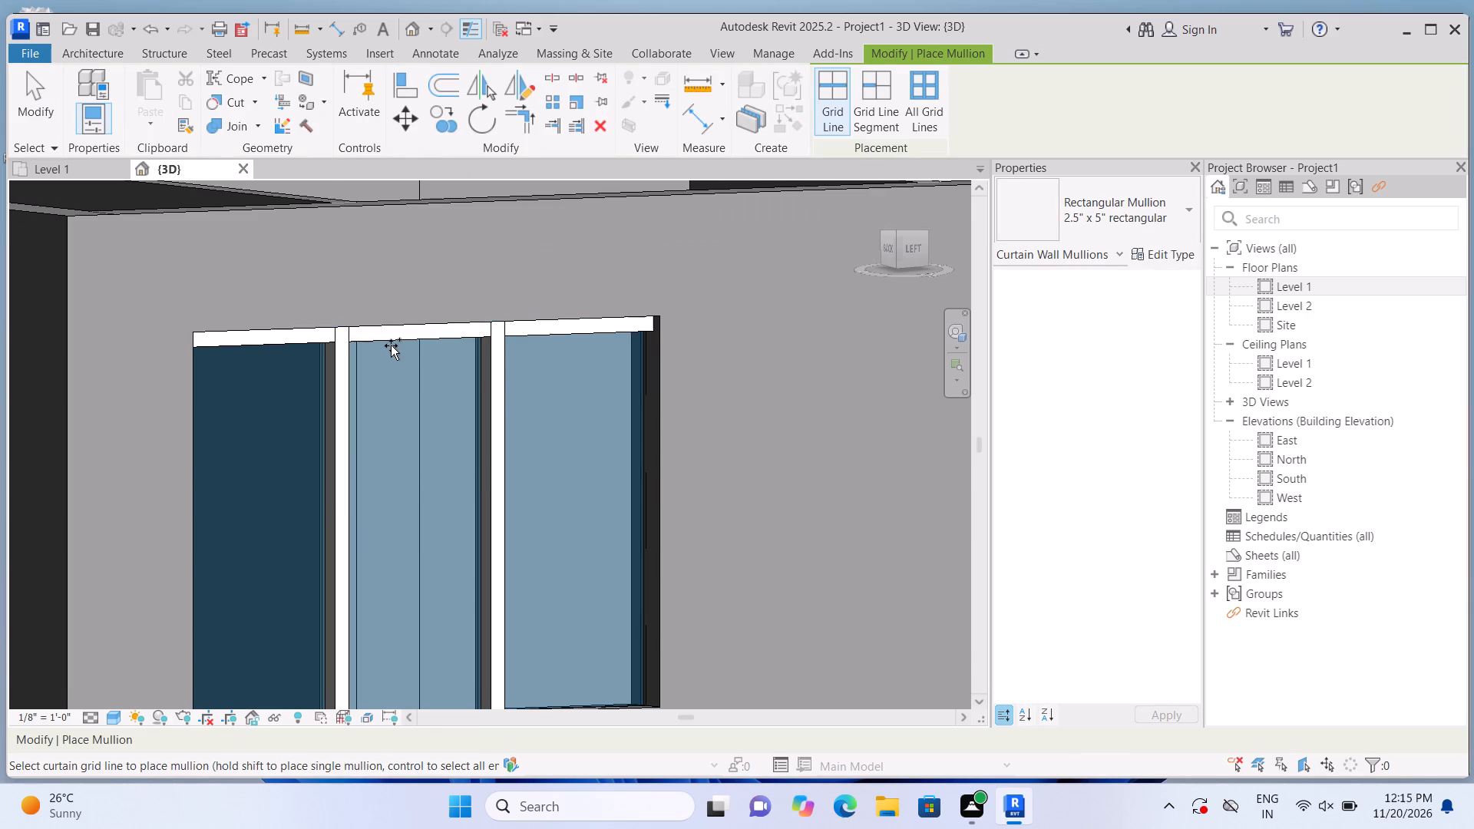
{"action": "scroll", "coordinate": [495, 390], "scroll_direction": "down", "scroll_amount": 1}
{"action": "left_click", "coordinate": [605, 460]}
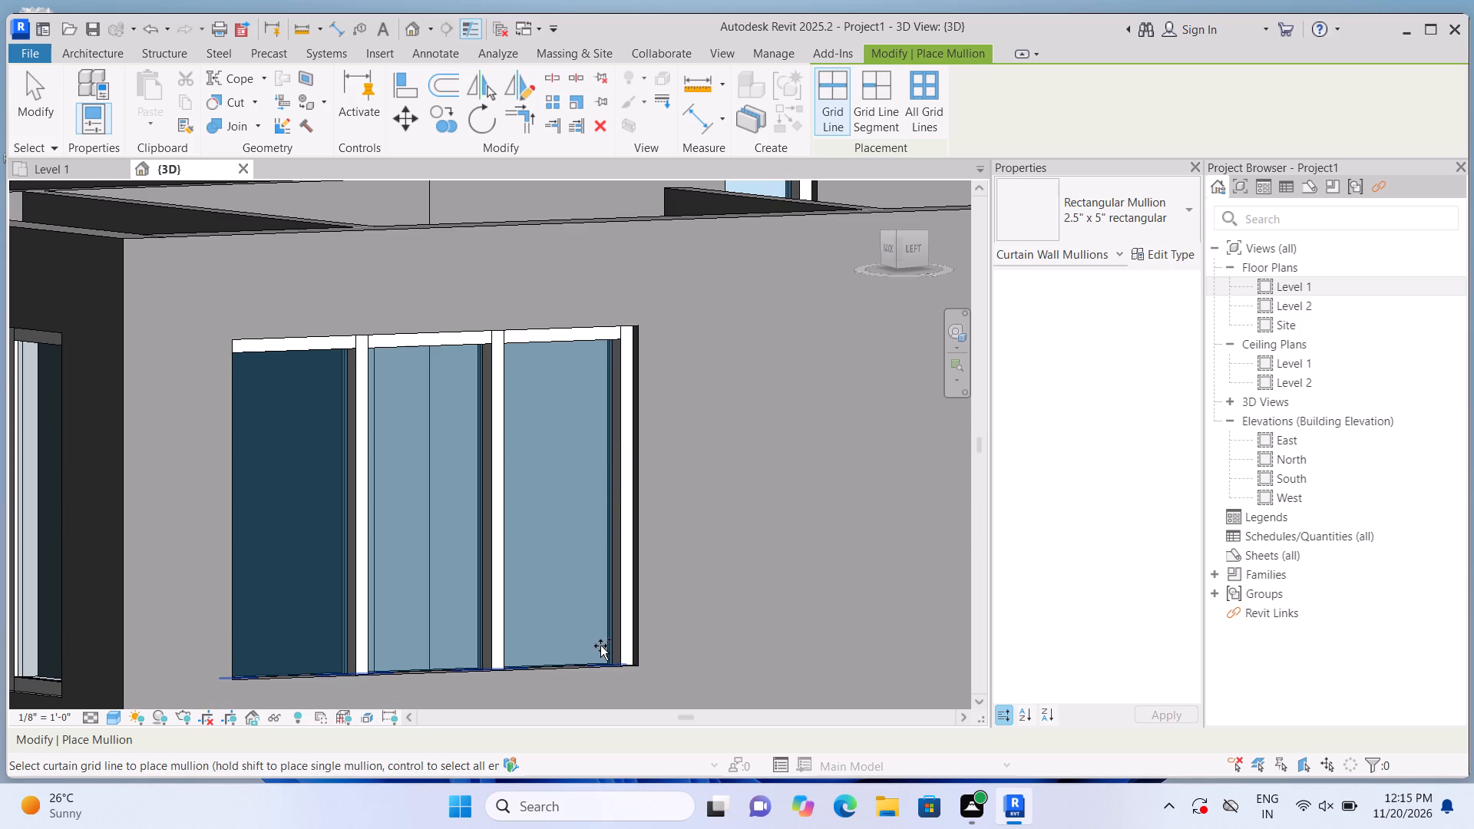
{"action": "left_click", "coordinate": [600, 646]}
{"action": "left_click", "coordinate": [264, 514]}
{"action": "scroll", "coordinate": [264, 514], "scroll_direction": "down", "scroll_amount": 2}
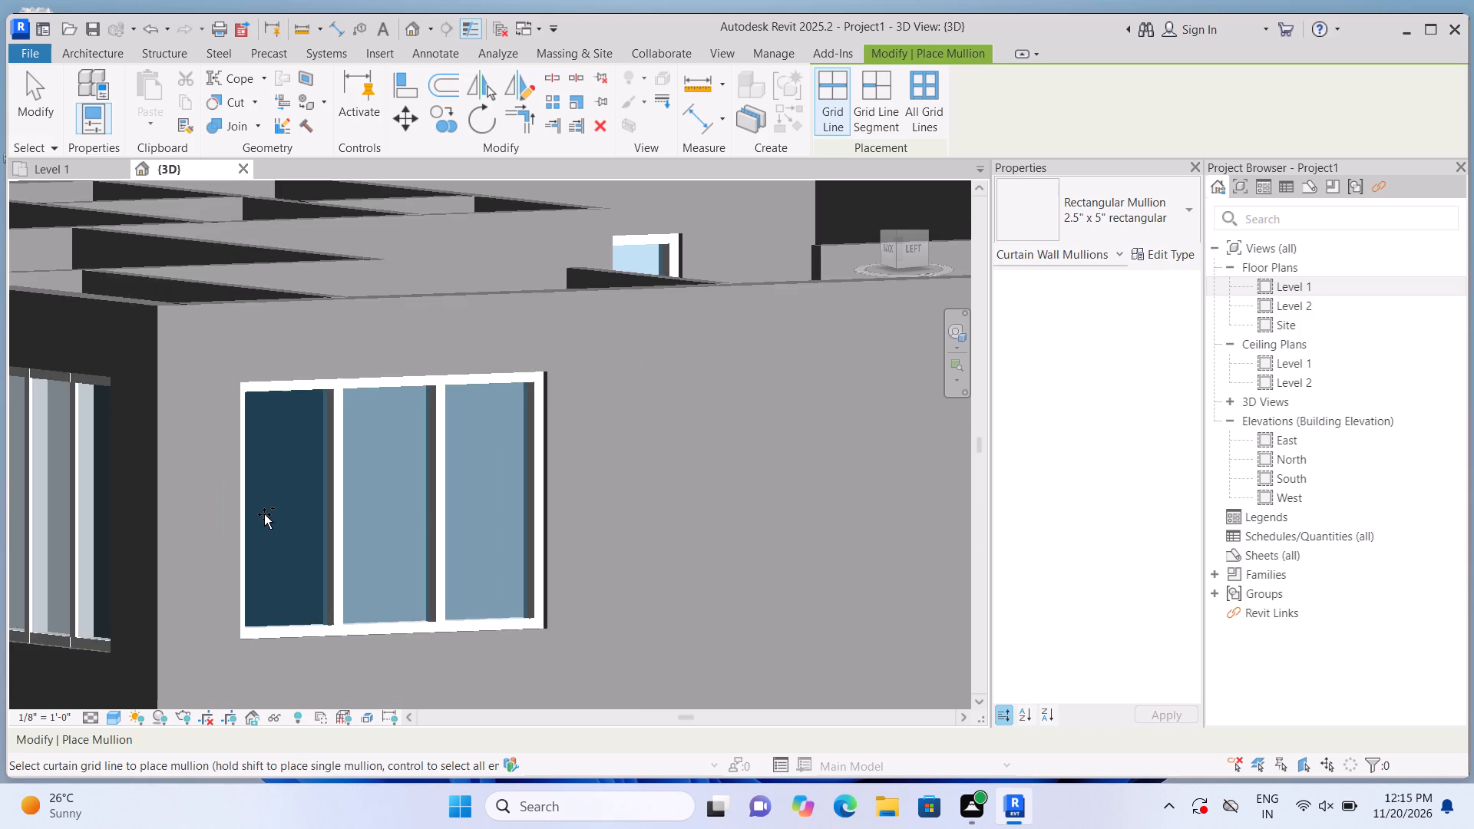
{"action": "key", "text": "Escape"}
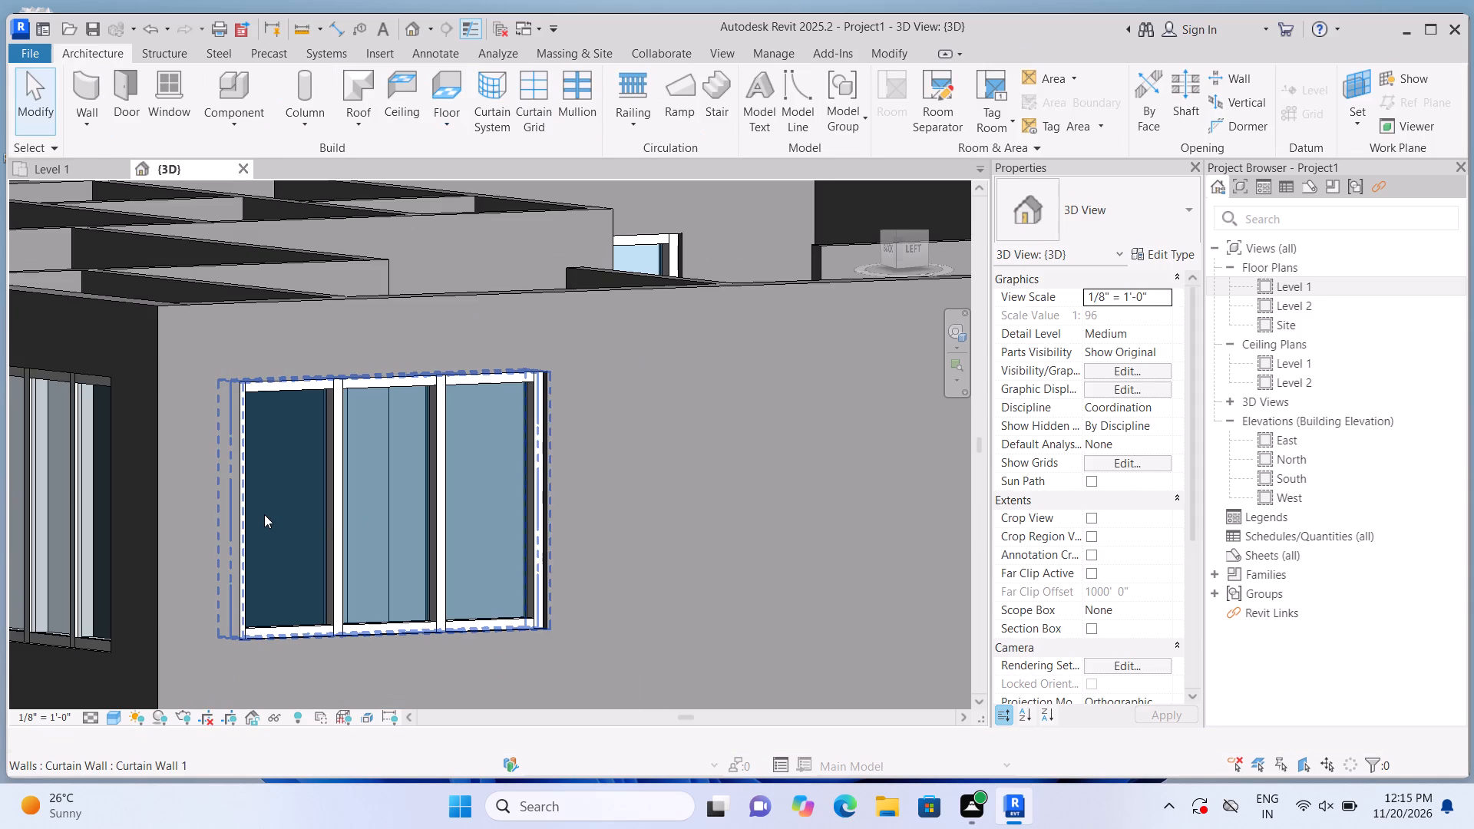
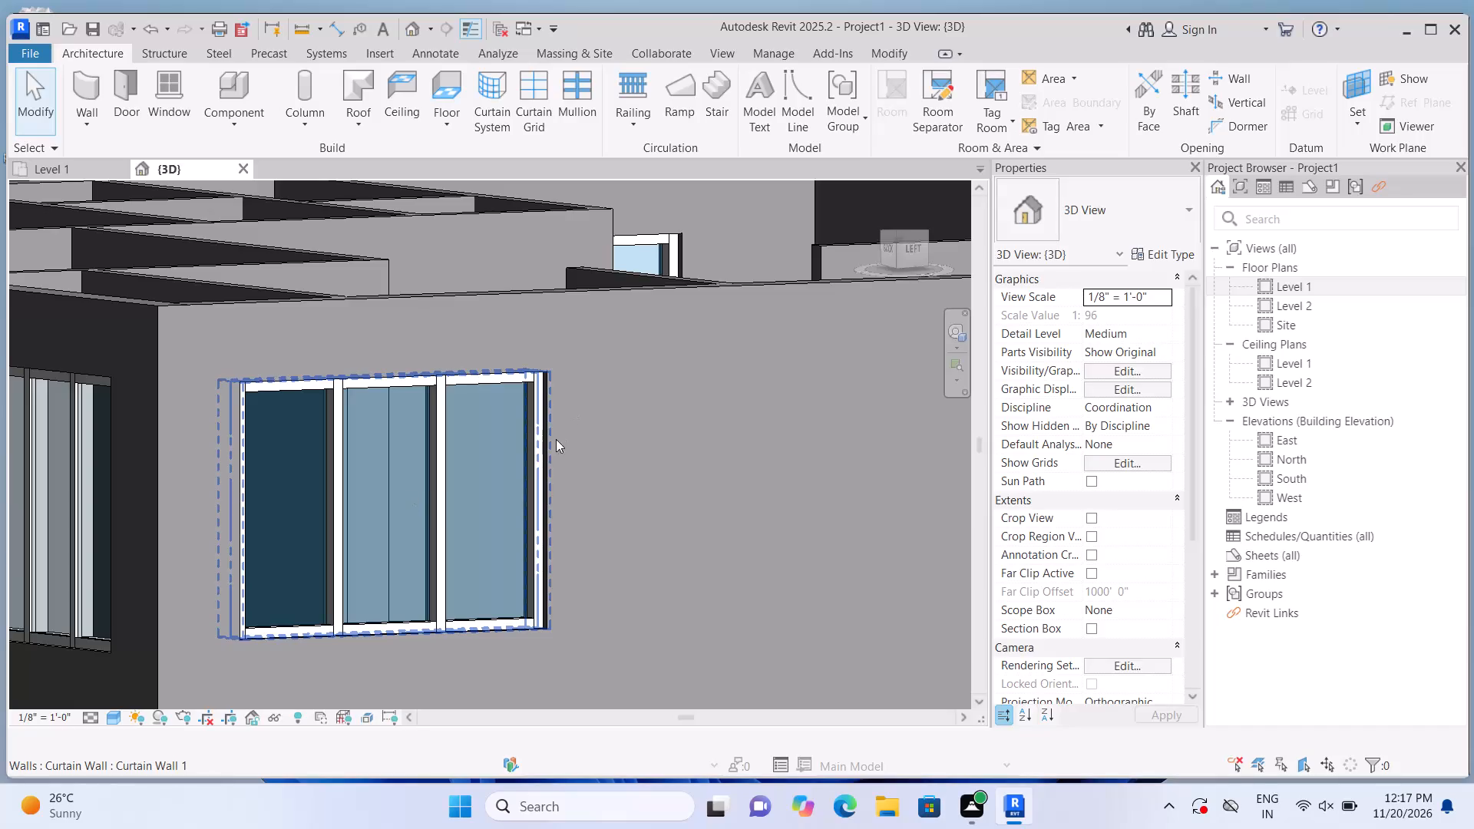
Resize the full-height 6'-0" curtain wall at the other end of the left-side wall to about 3'-3" base offset and 5'-3" height.
{"action": "scroll", "coordinate": [554, 486], "scroll_direction": "down", "scroll_amount": 4}
{"action": "scroll", "coordinate": [959, 513], "scroll_direction": "up", "scroll_amount": 8}
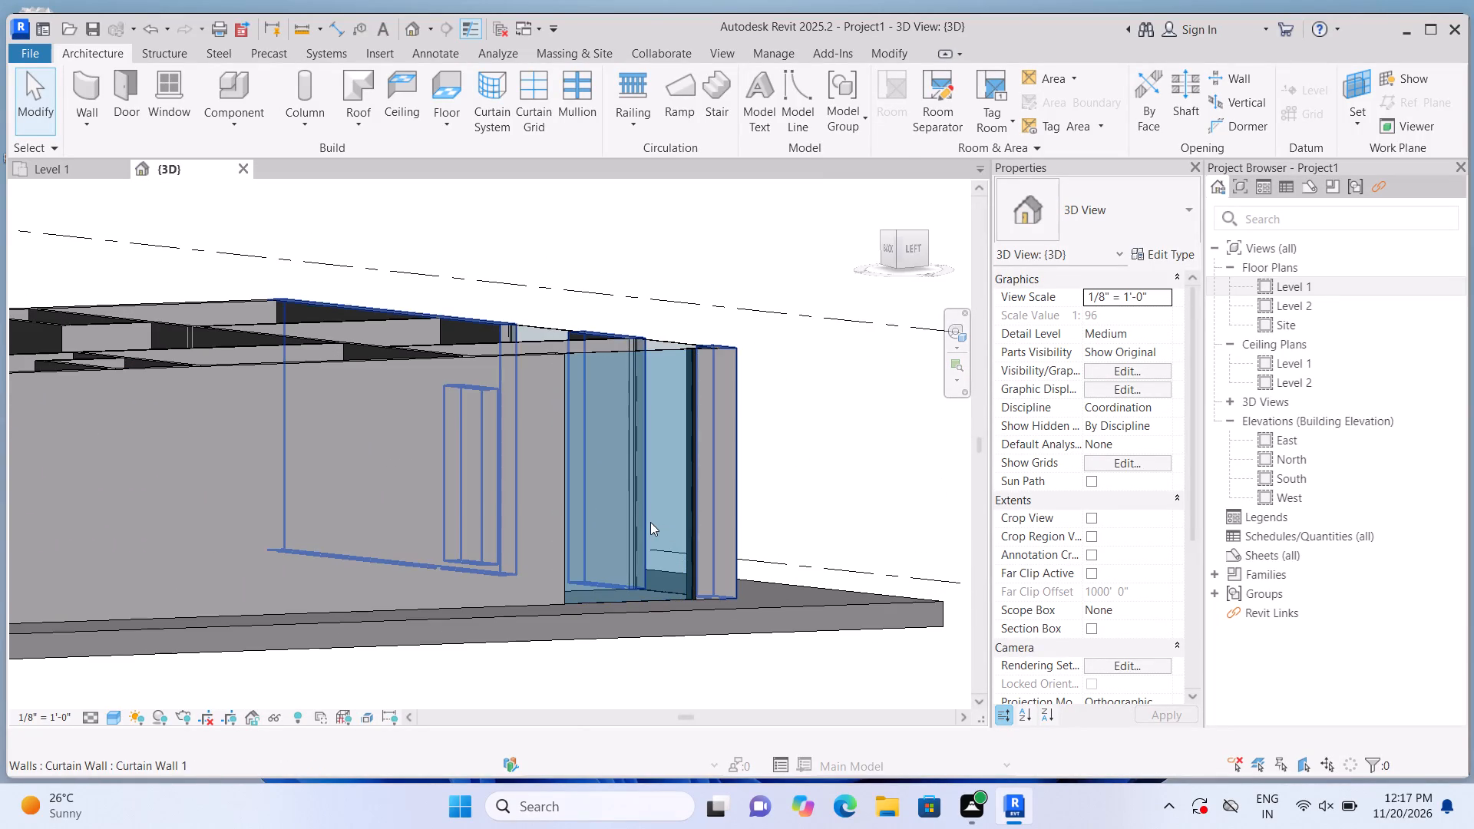
{"action": "left_click", "coordinate": [665, 523]}
{"action": "scroll", "coordinate": [654, 585], "scroll_direction": "up", "scroll_amount": 3}
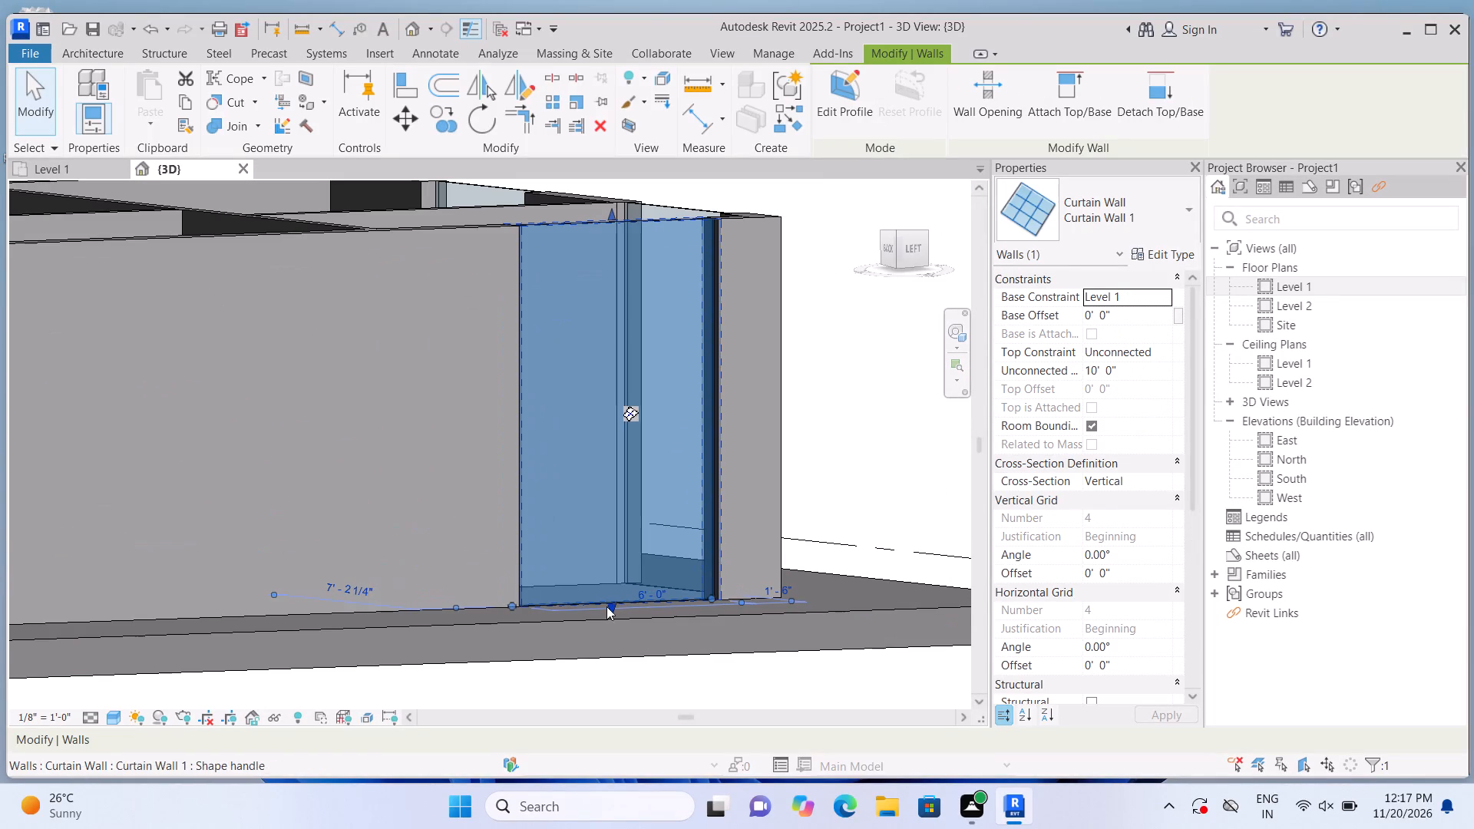
{"action": "left_click_drag", "start_coordinate": [613, 605], "coordinate": [636, 497]}
{"action": "left_click_drag", "start_coordinate": [636, 496], "coordinate": [643, 483]}
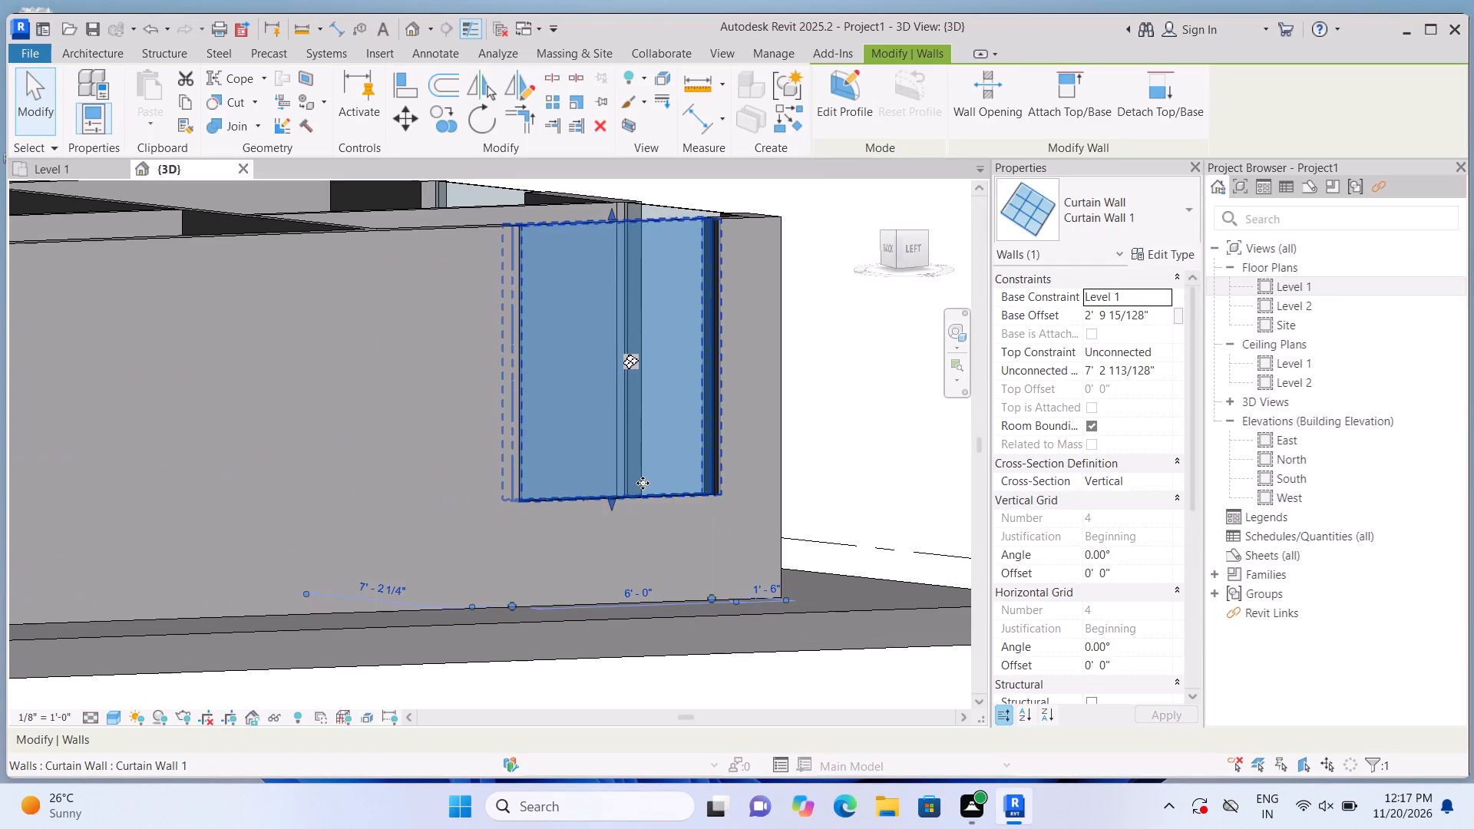
{"action": "scroll", "coordinate": [648, 490], "scroll_direction": "down", "scroll_amount": 7}
{"action": "scroll", "coordinate": [649, 513], "scroll_direction": "up", "scroll_amount": 7}
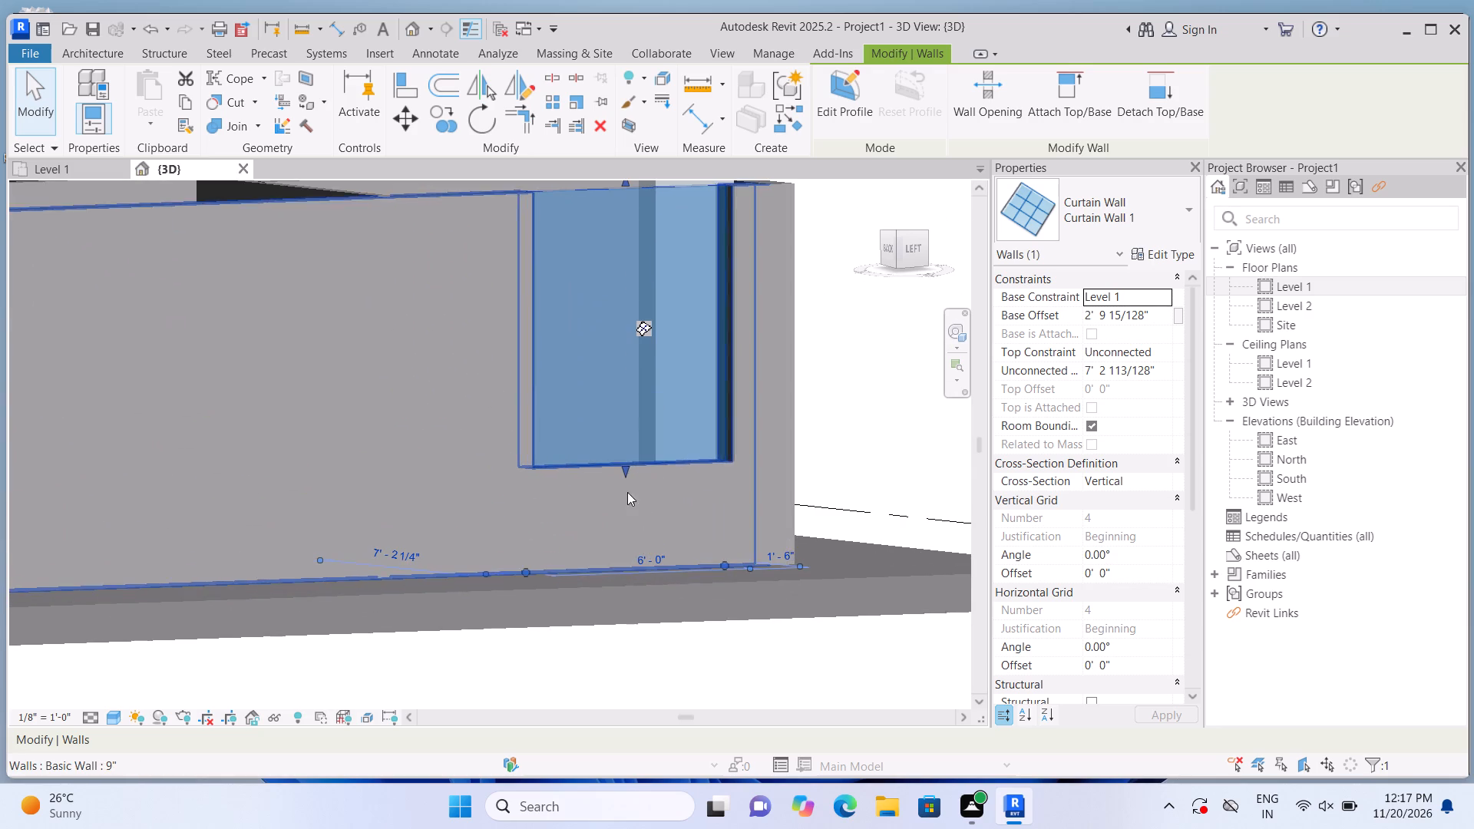
{"action": "left_click_drag", "start_coordinate": [627, 466], "coordinate": [632, 444]}
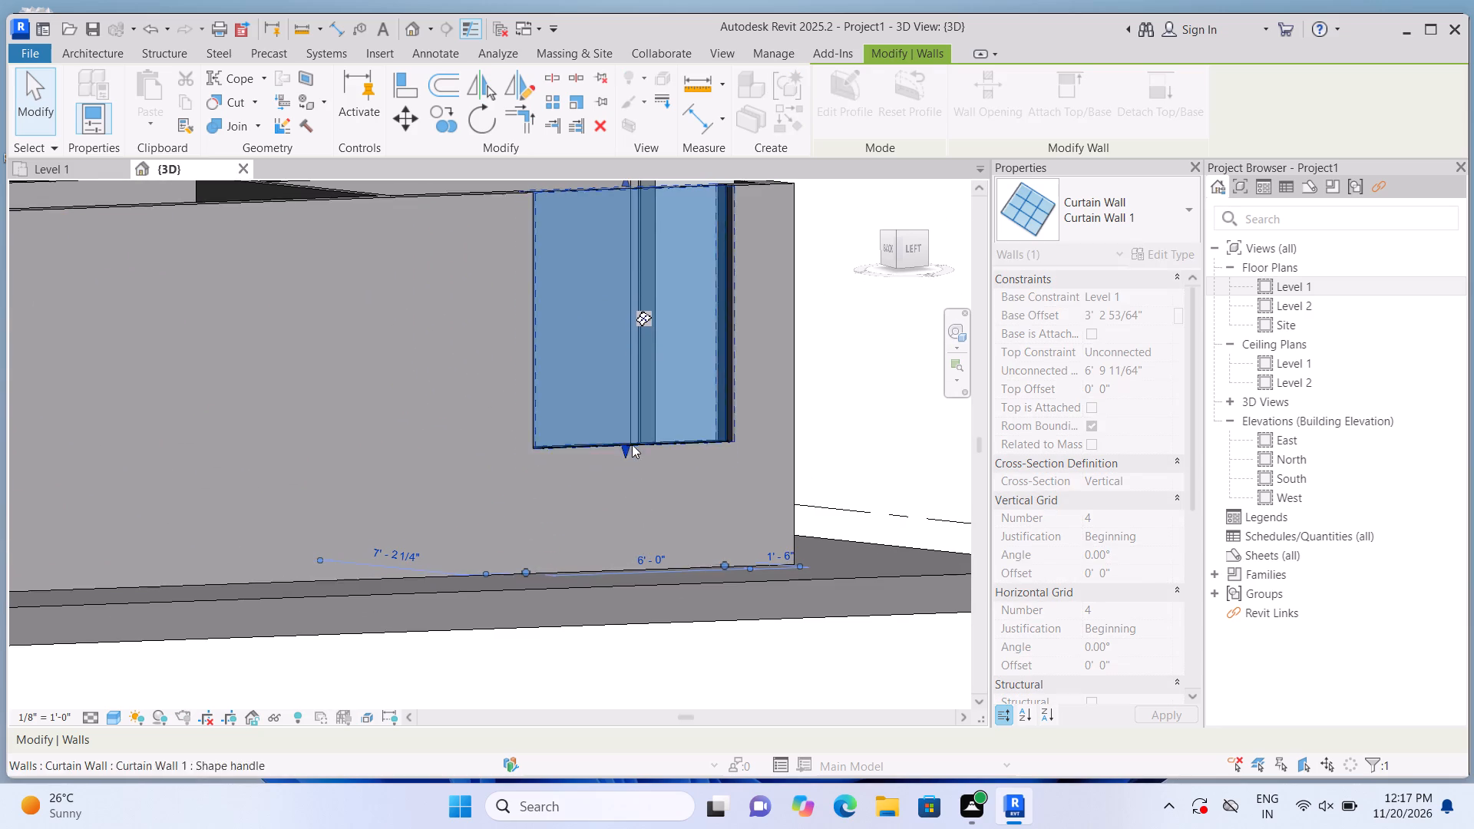
{"action": "scroll", "coordinate": [638, 471], "scroll_direction": "down", "scroll_amount": 2}
{"action": "scroll", "coordinate": [702, 251], "scroll_direction": "up", "scroll_amount": 4}
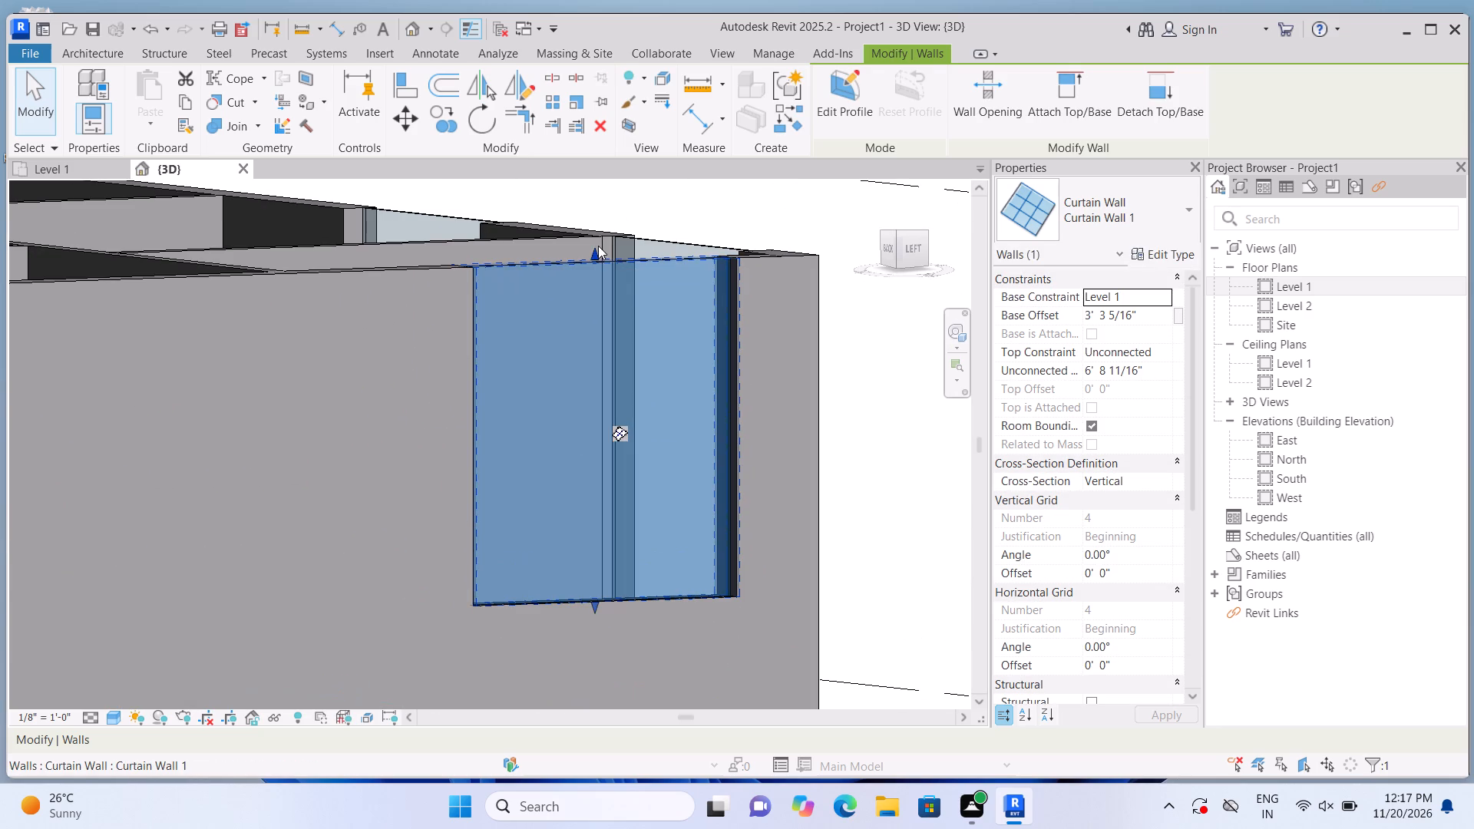
{"action": "left_click_drag", "start_coordinate": [596, 249], "coordinate": [585, 354]}
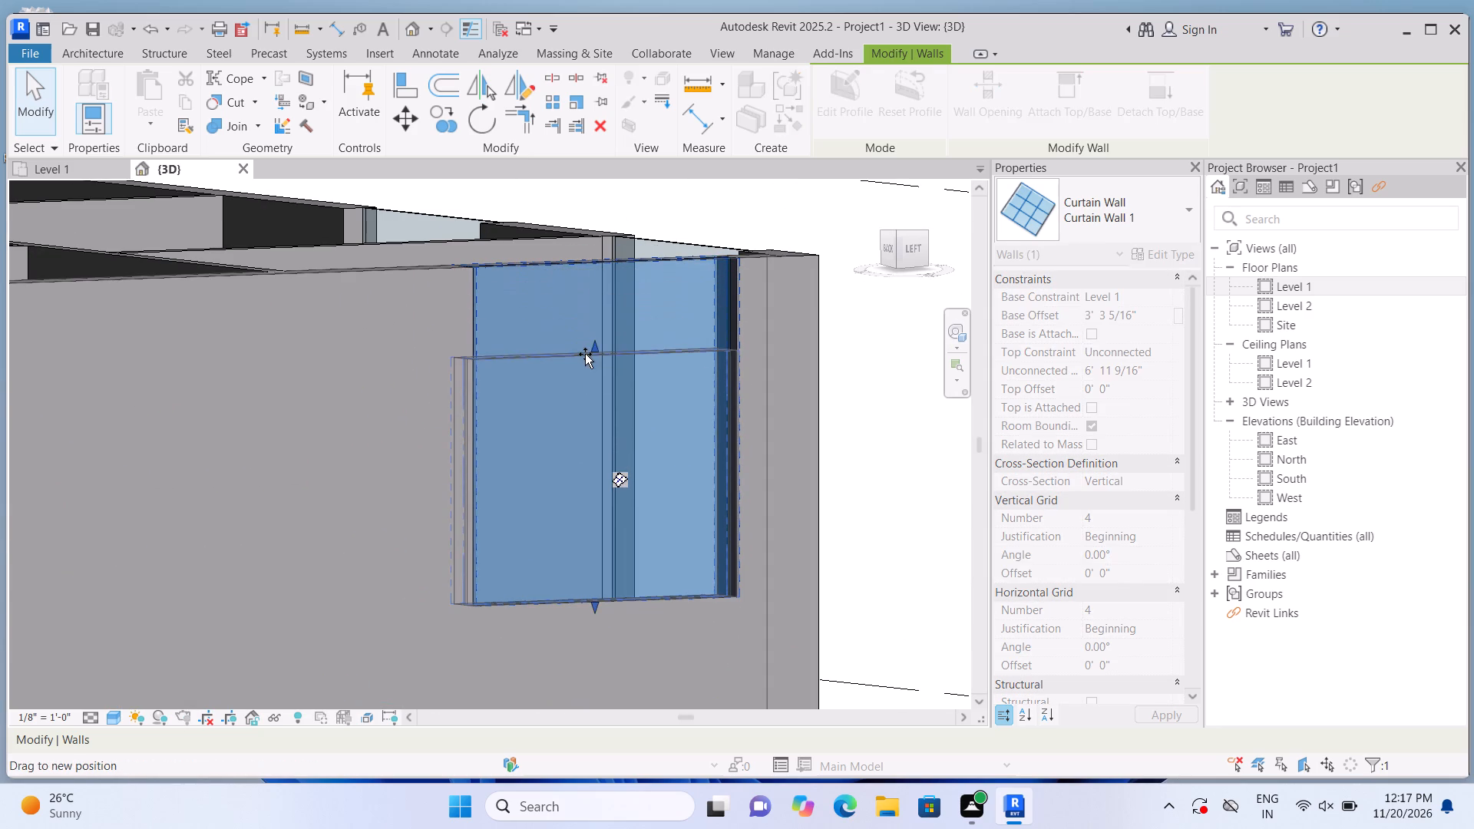
{"action": "left_click_drag", "start_coordinate": [585, 354], "coordinate": [594, 335]}
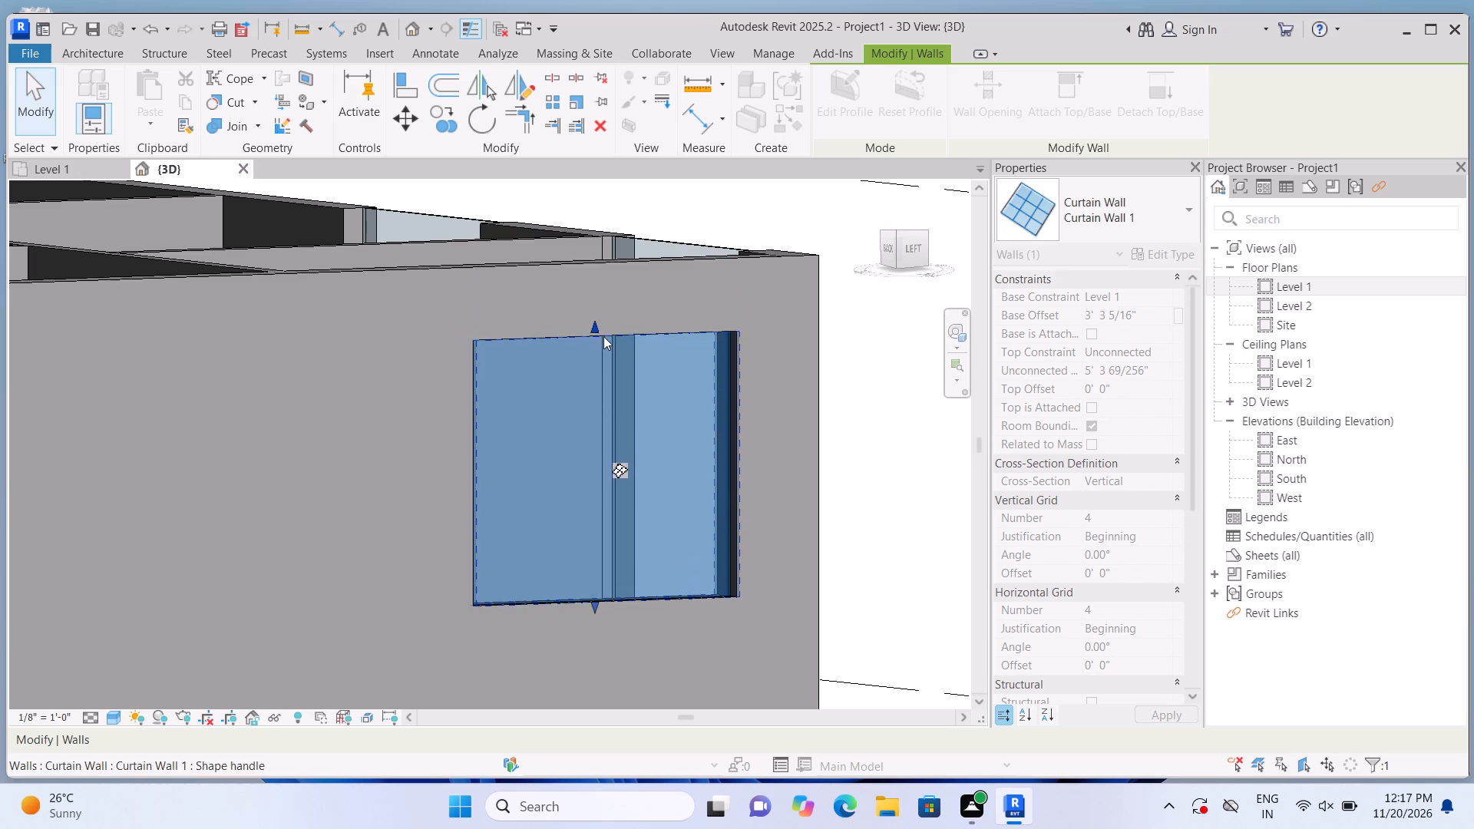
{"action": "left_click", "coordinate": [848, 482]}
Add two vertical curtain grid lines across all segments, dividing this curtain wall into three panels 2'-0" wide.
{"action": "scroll", "coordinate": [849, 481], "scroll_direction": "down", "scroll_amount": 8}
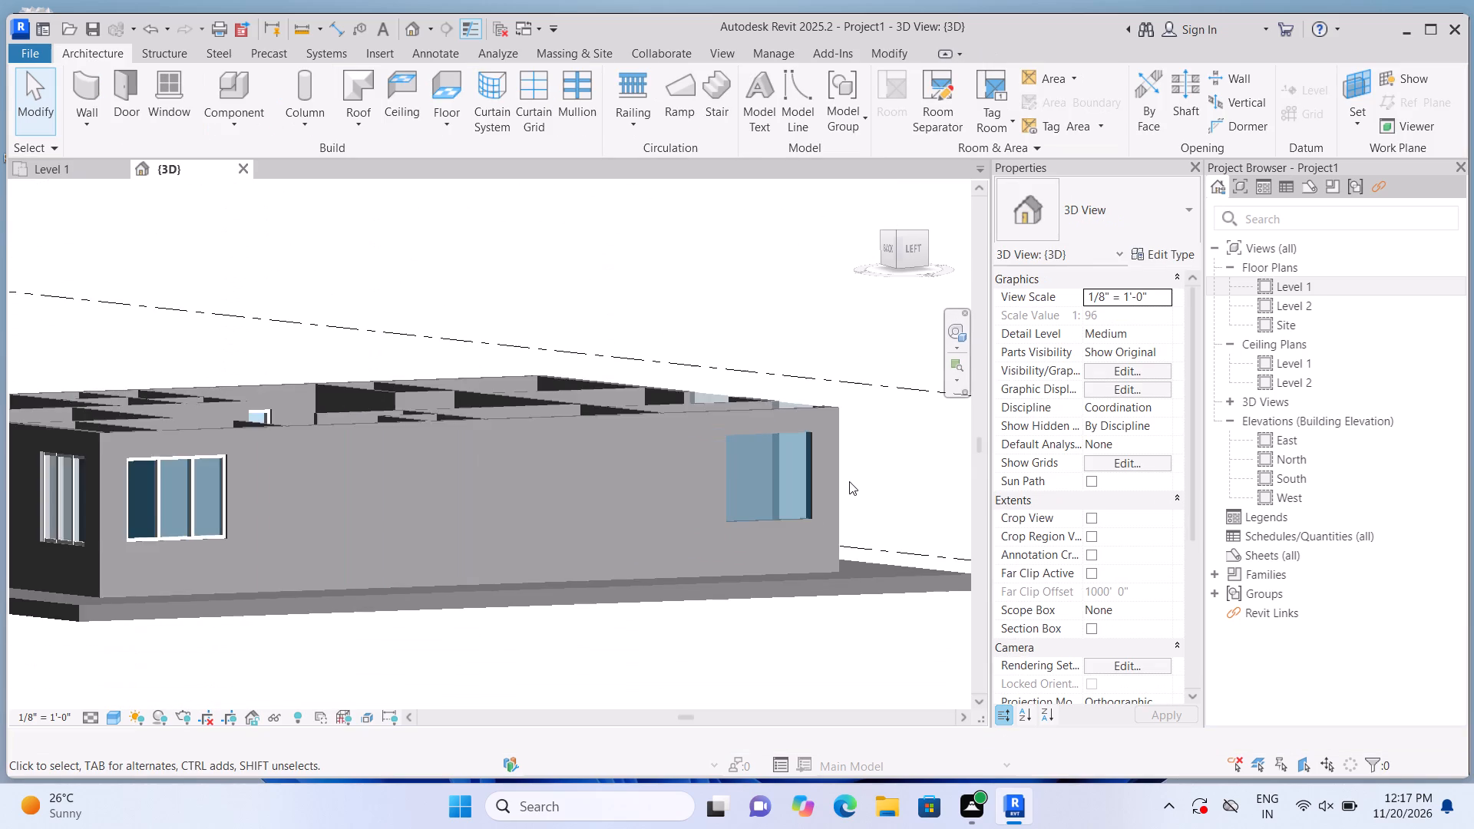
{"action": "scroll", "coordinate": [849, 481], "scroll_direction": "up", "scroll_amount": 6}
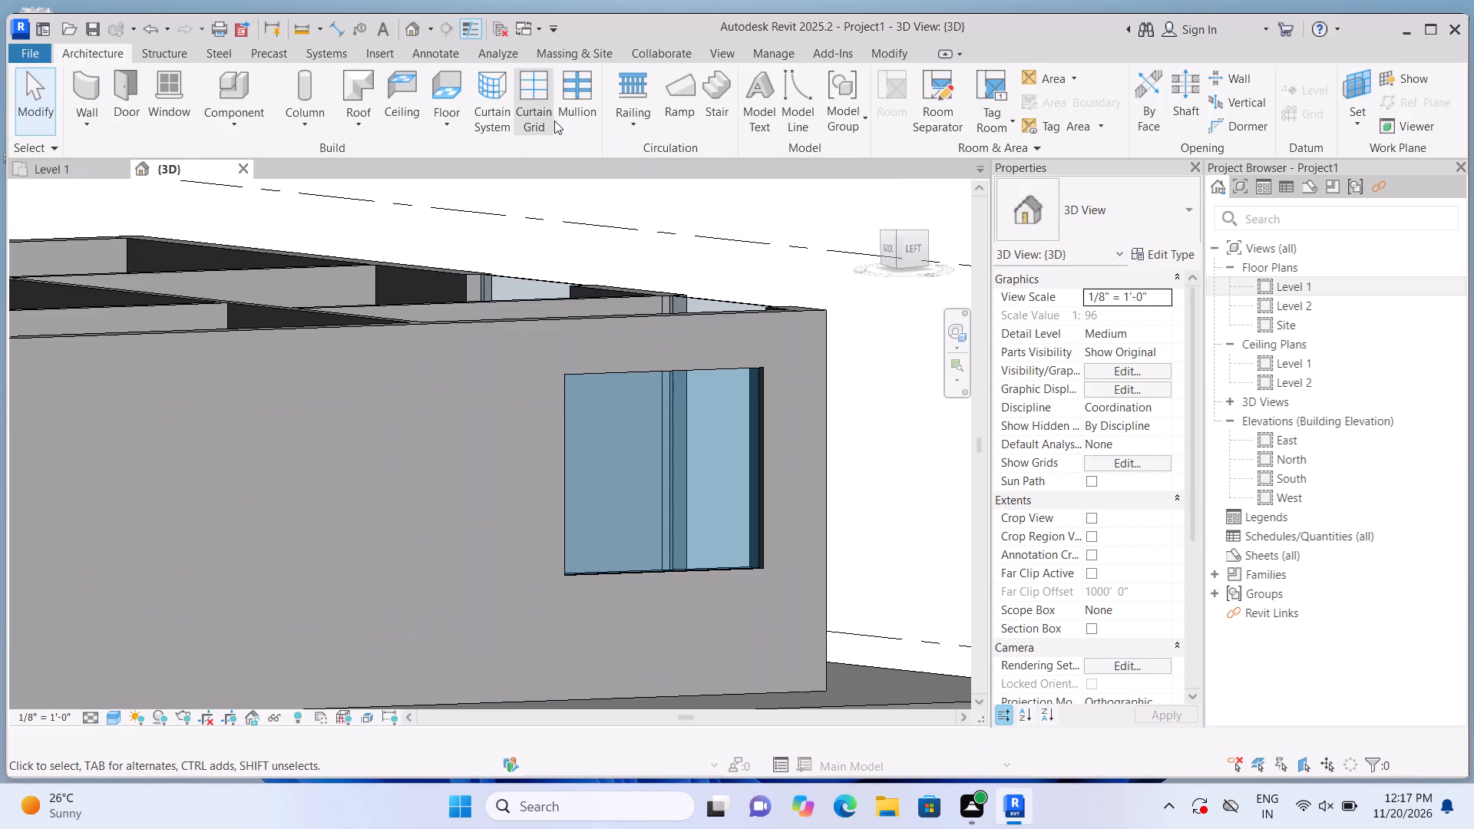
{"action": "left_click", "coordinate": [550, 117]}
{"action": "scroll", "coordinate": [584, 385], "scroll_direction": "up", "scroll_amount": 3}
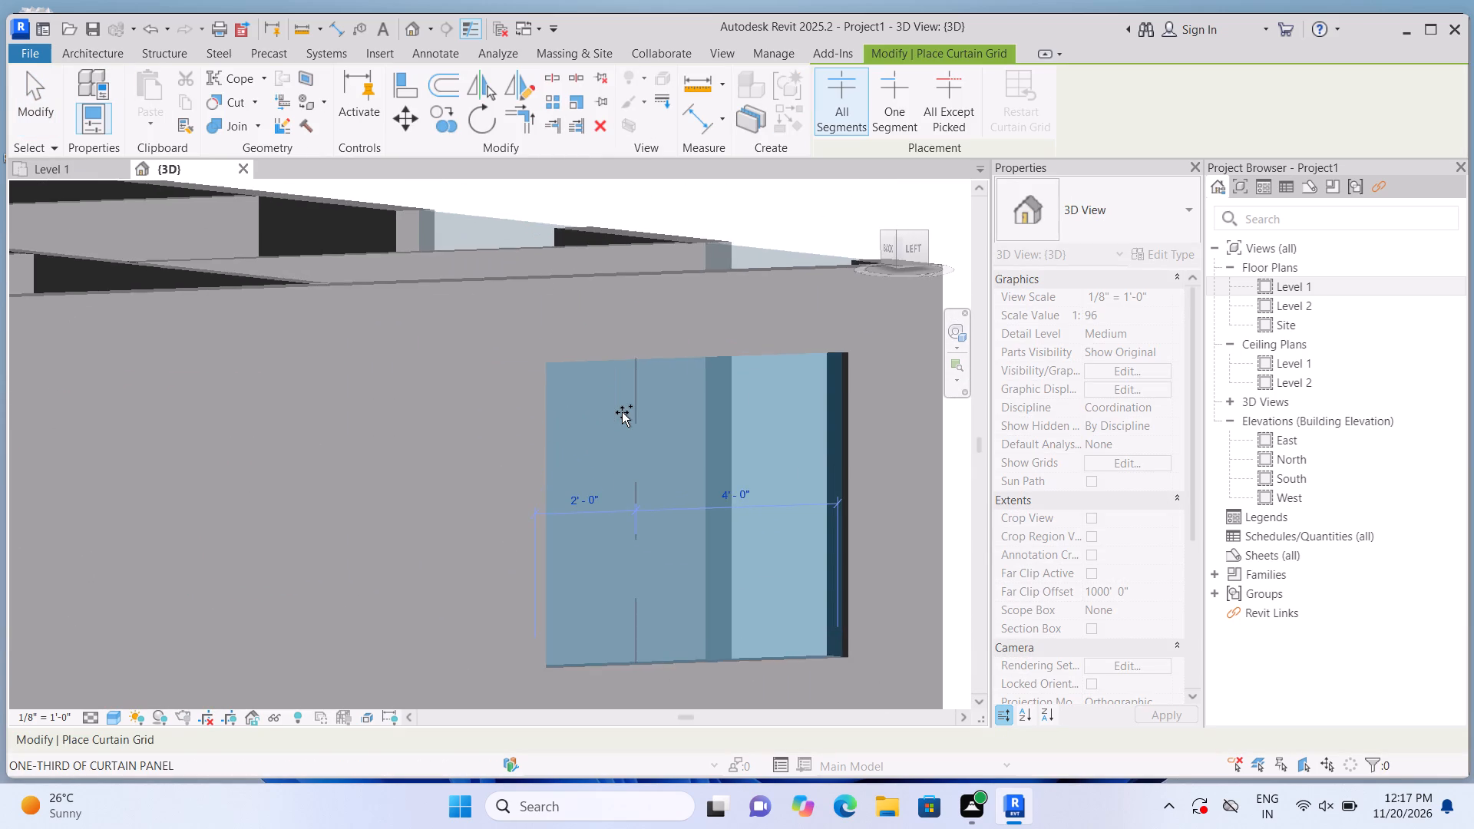
{"action": "left_click", "coordinate": [622, 412]}
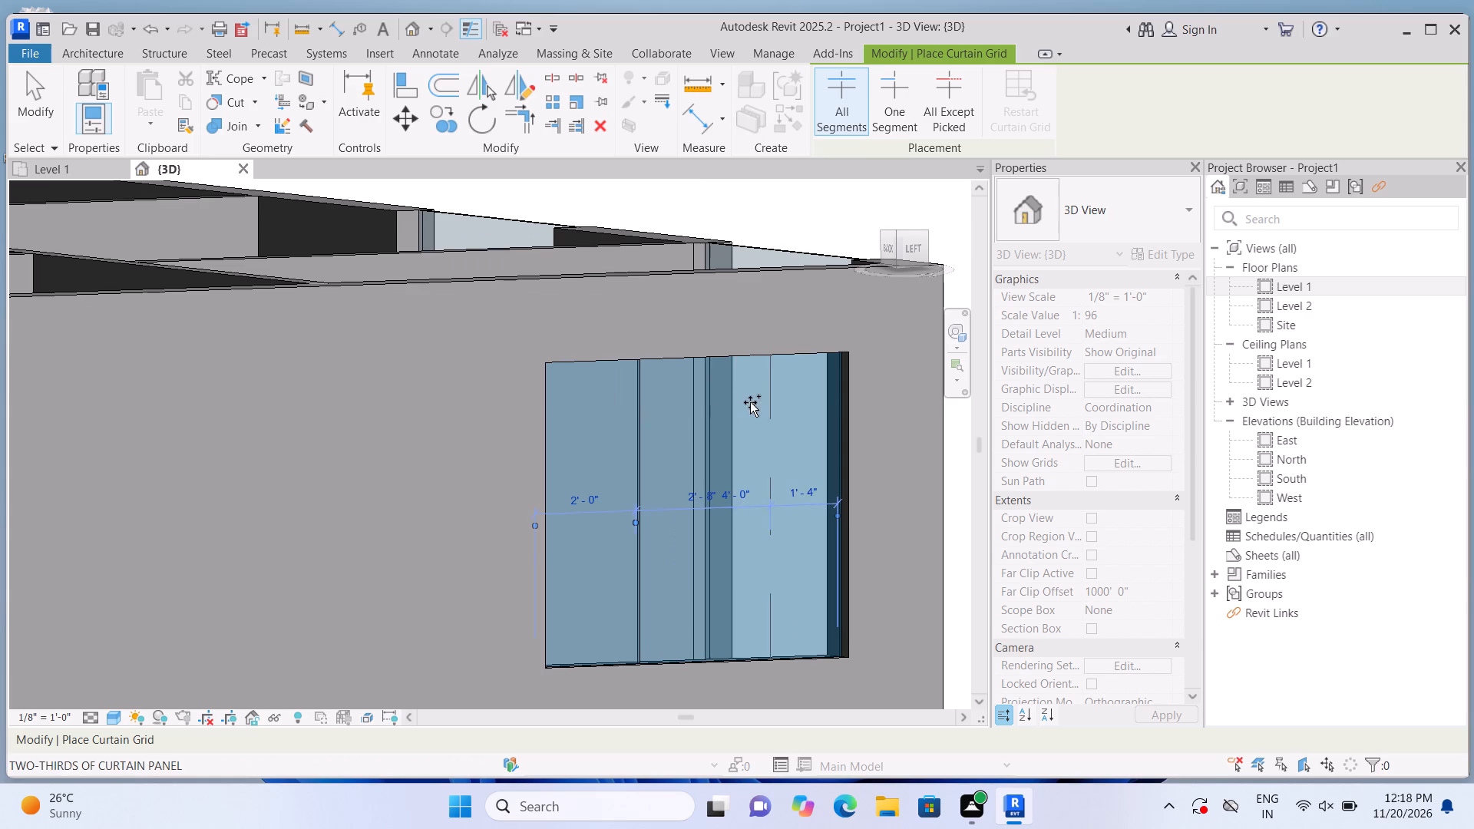
{"action": "left_click", "coordinate": [742, 399]}
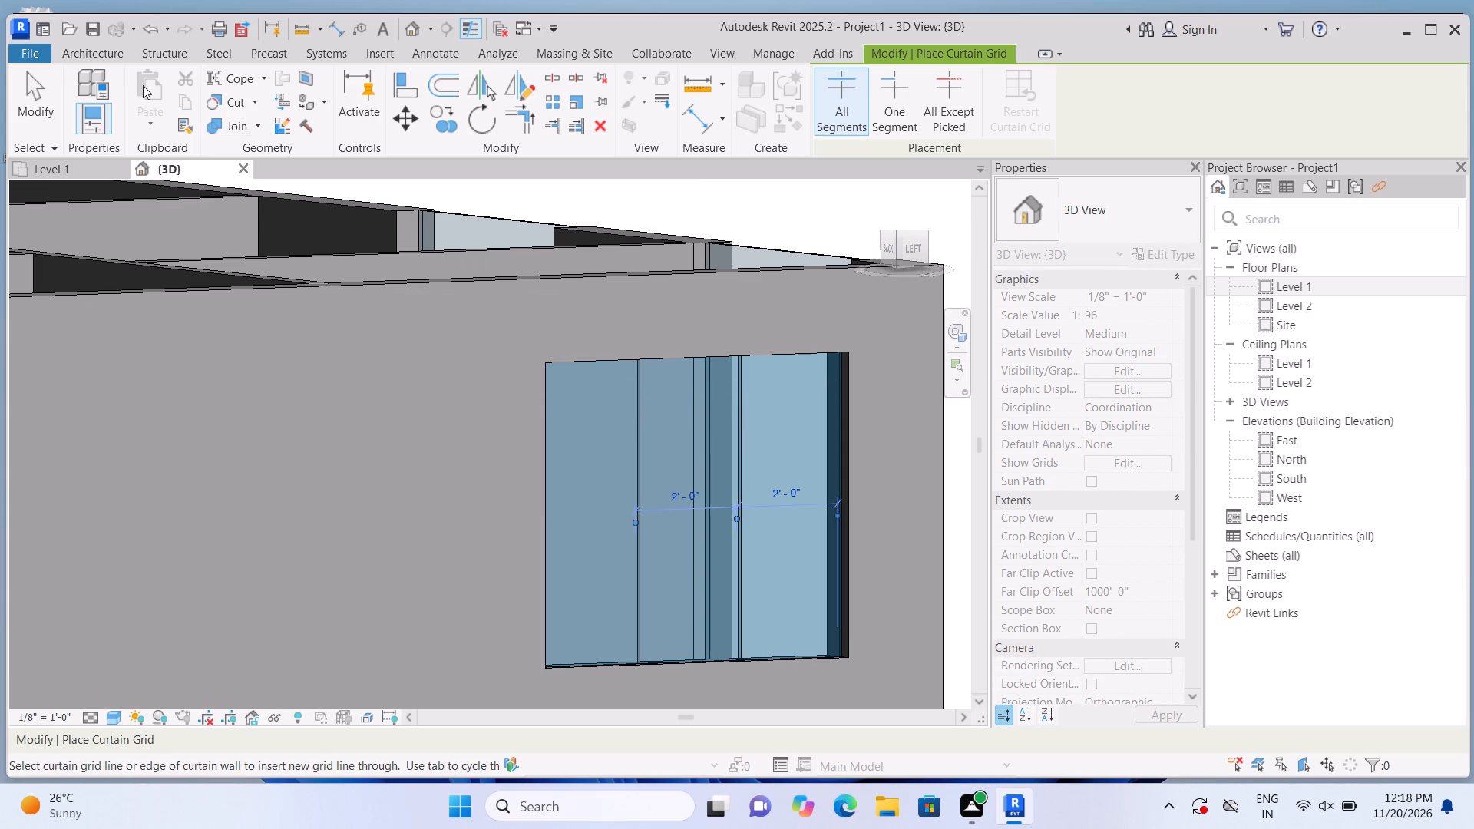
Place 2.5" x 5" rectangular mullions on both vertical grid lines and all four outer edges of the 6'-0" wide curtain wall.
{"action": "left_click", "coordinate": [118, 52]}
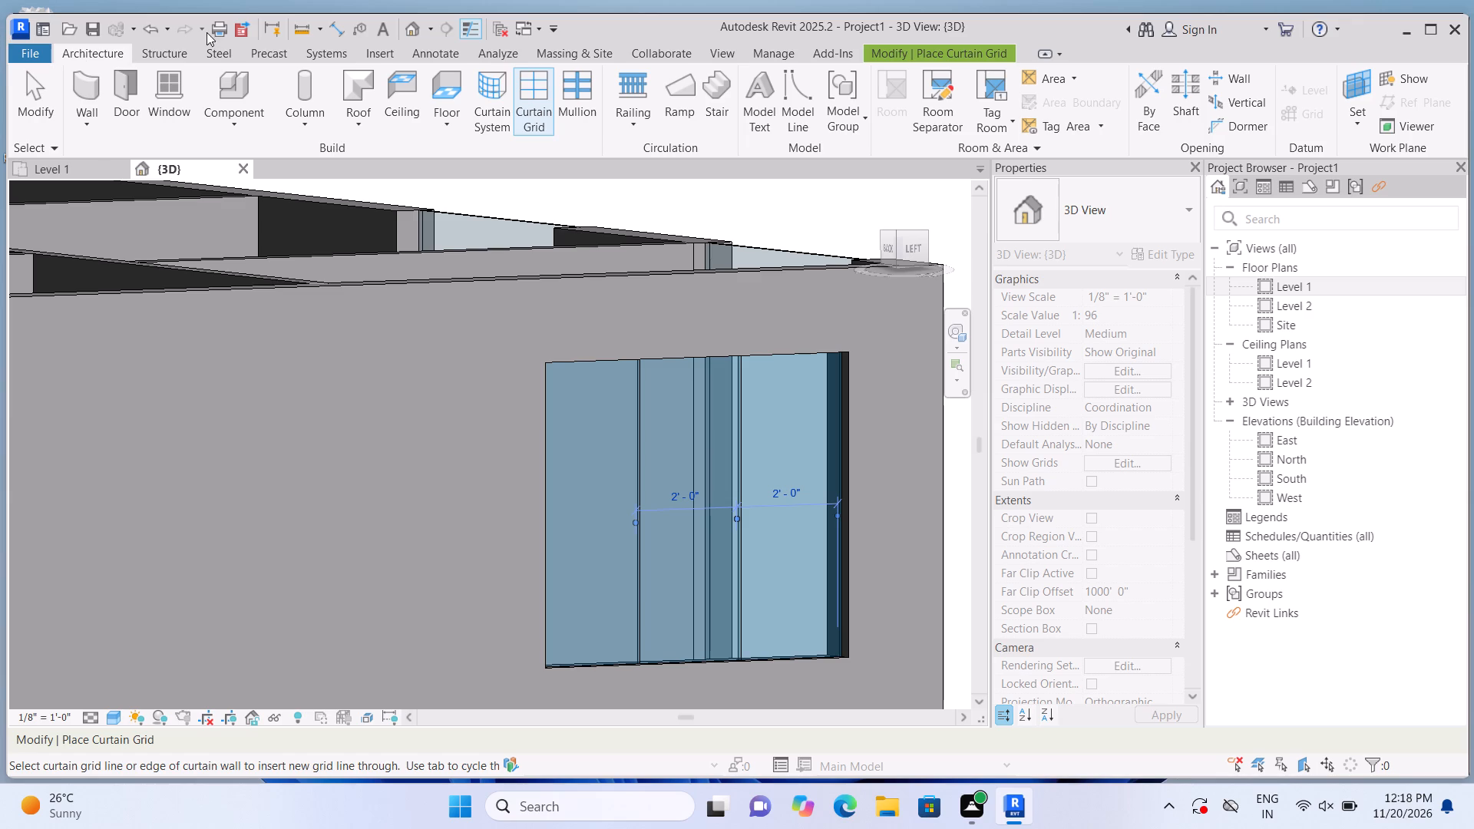
{"action": "left_click", "coordinate": [592, 124]}
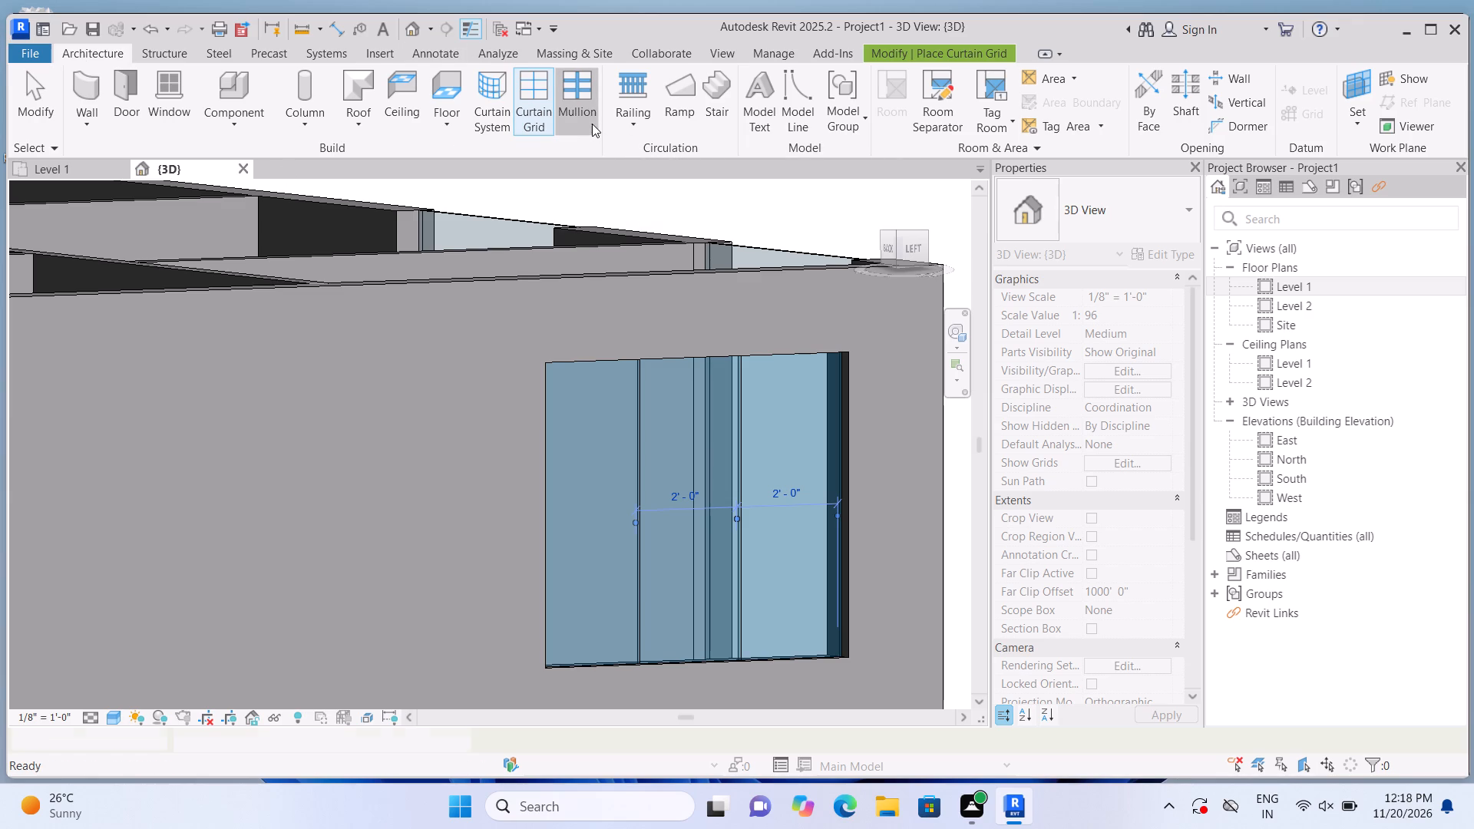
{"action": "left_click", "coordinate": [622, 448]}
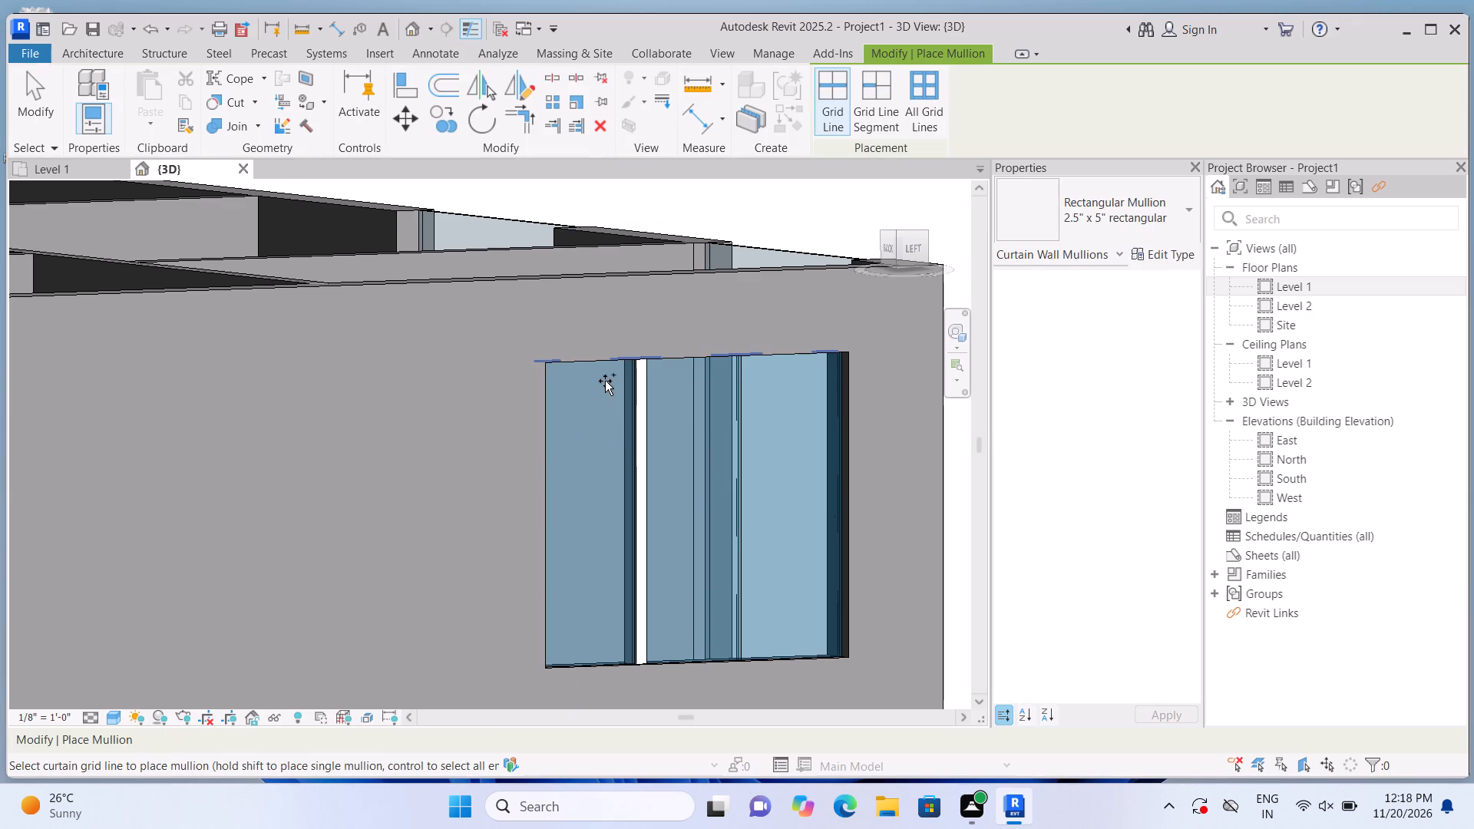
{"action": "left_click", "coordinate": [601, 372]}
{"action": "left_click", "coordinate": [555, 467]}
{"action": "left_click", "coordinate": [599, 663]}
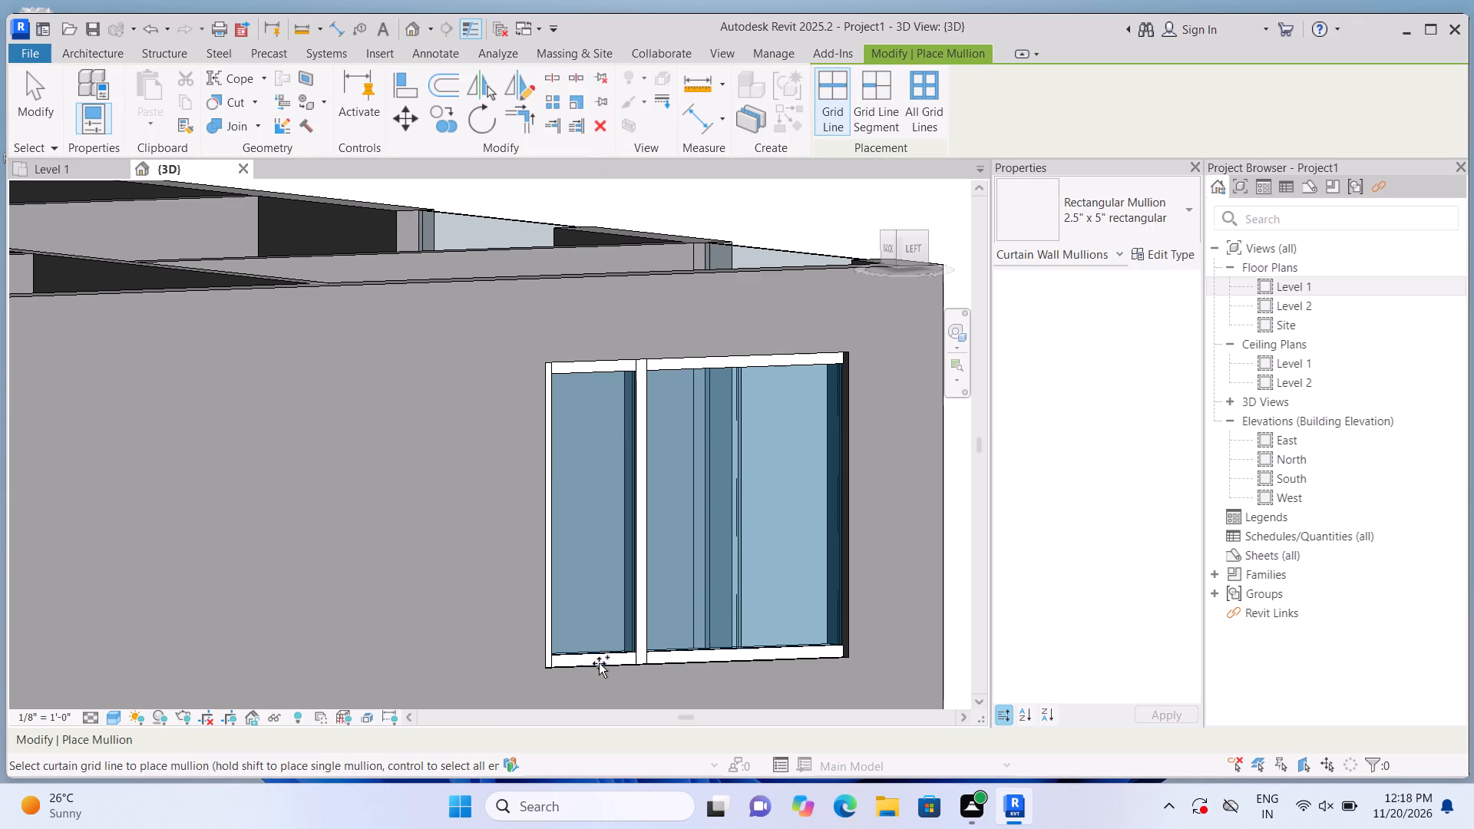
{"action": "left_click", "coordinate": [738, 583]}
{"action": "left_click", "coordinate": [833, 543]}
{"action": "scroll", "coordinate": [838, 540], "scroll_direction": "down", "scroll_amount": 2}
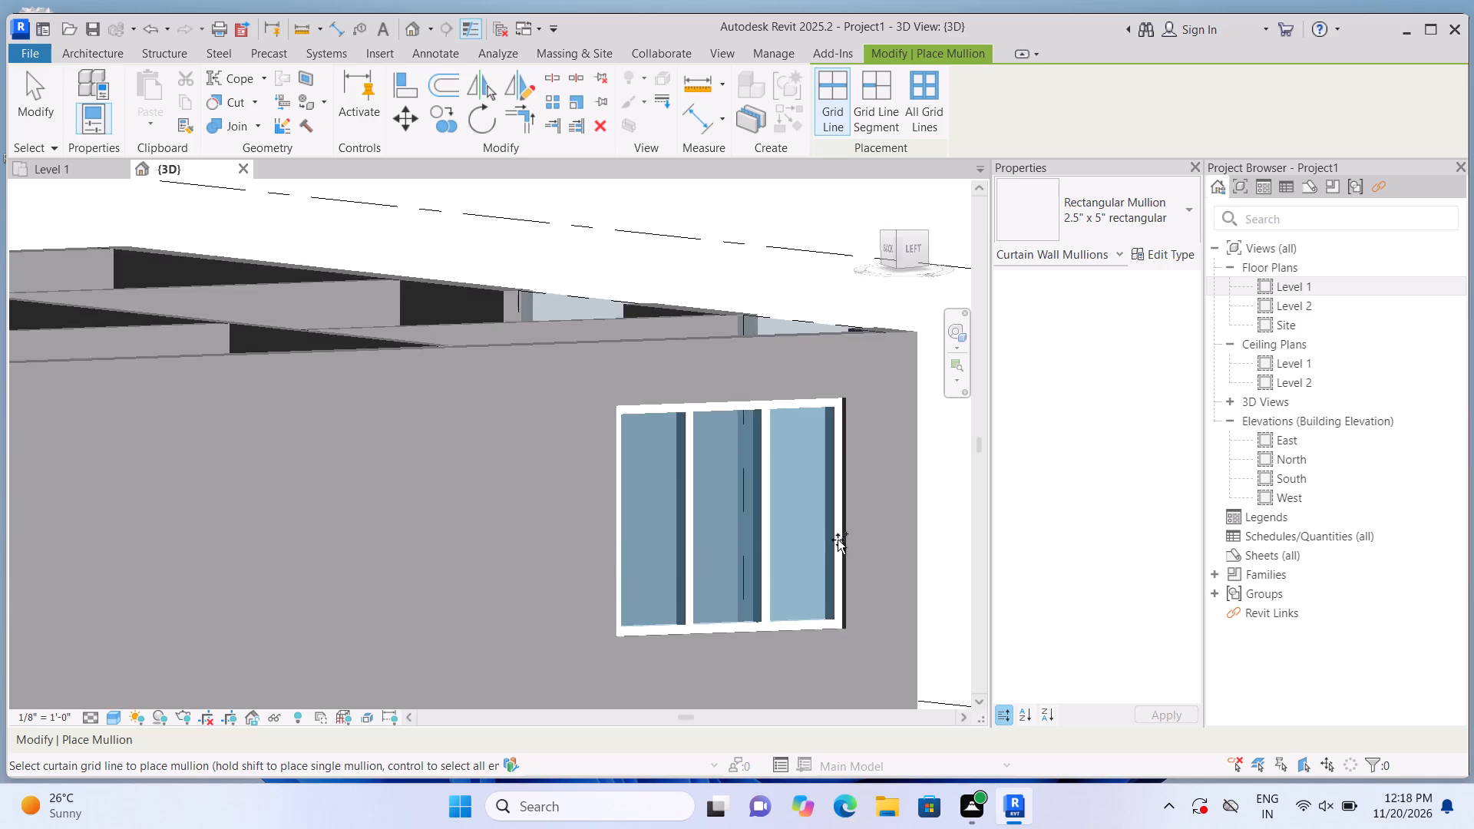
{"action": "scroll", "coordinate": [838, 540], "scroll_direction": "down", "scroll_amount": 5}
{"action": "key", "text": "Escape"}
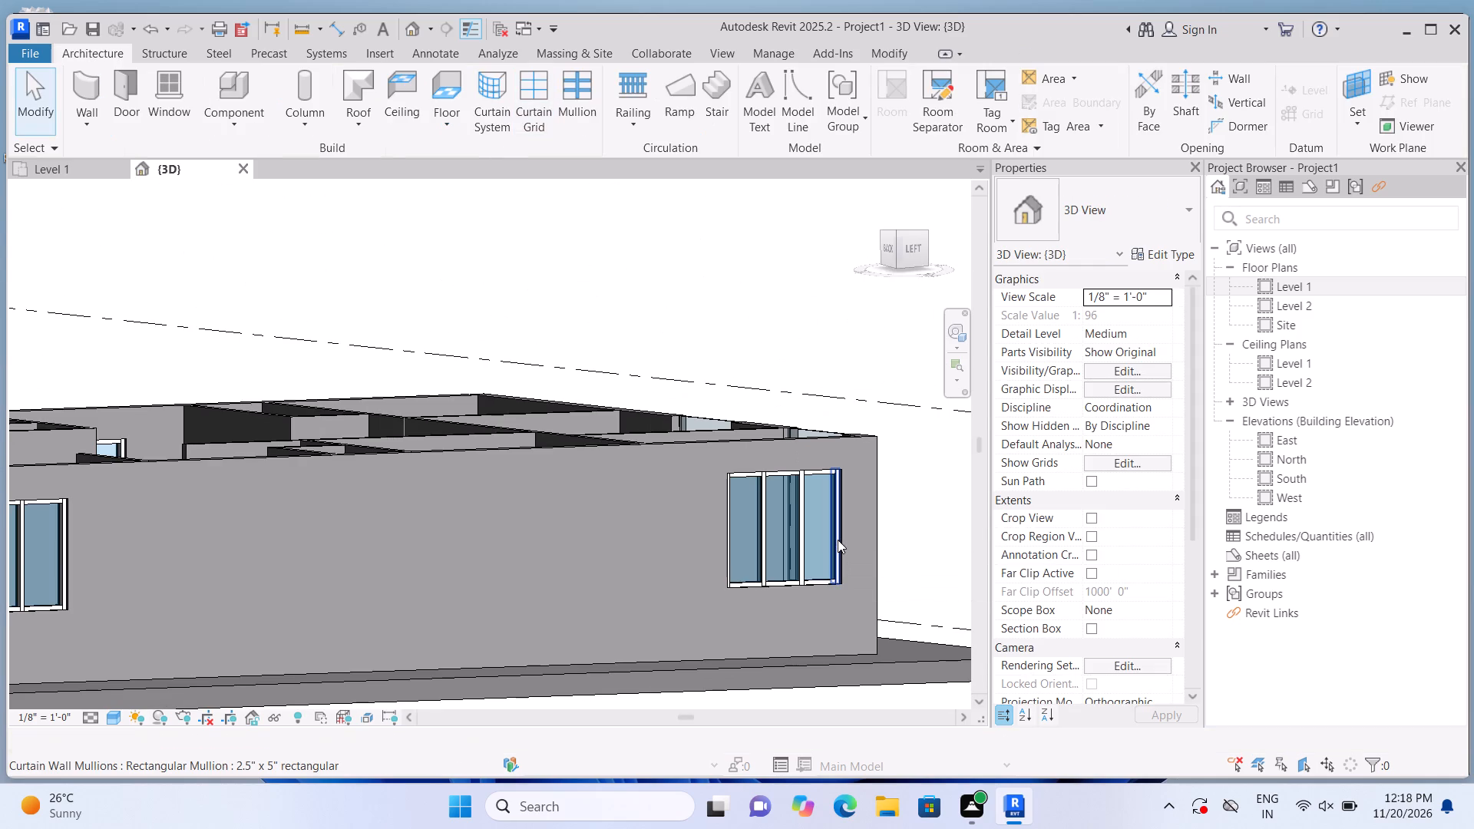
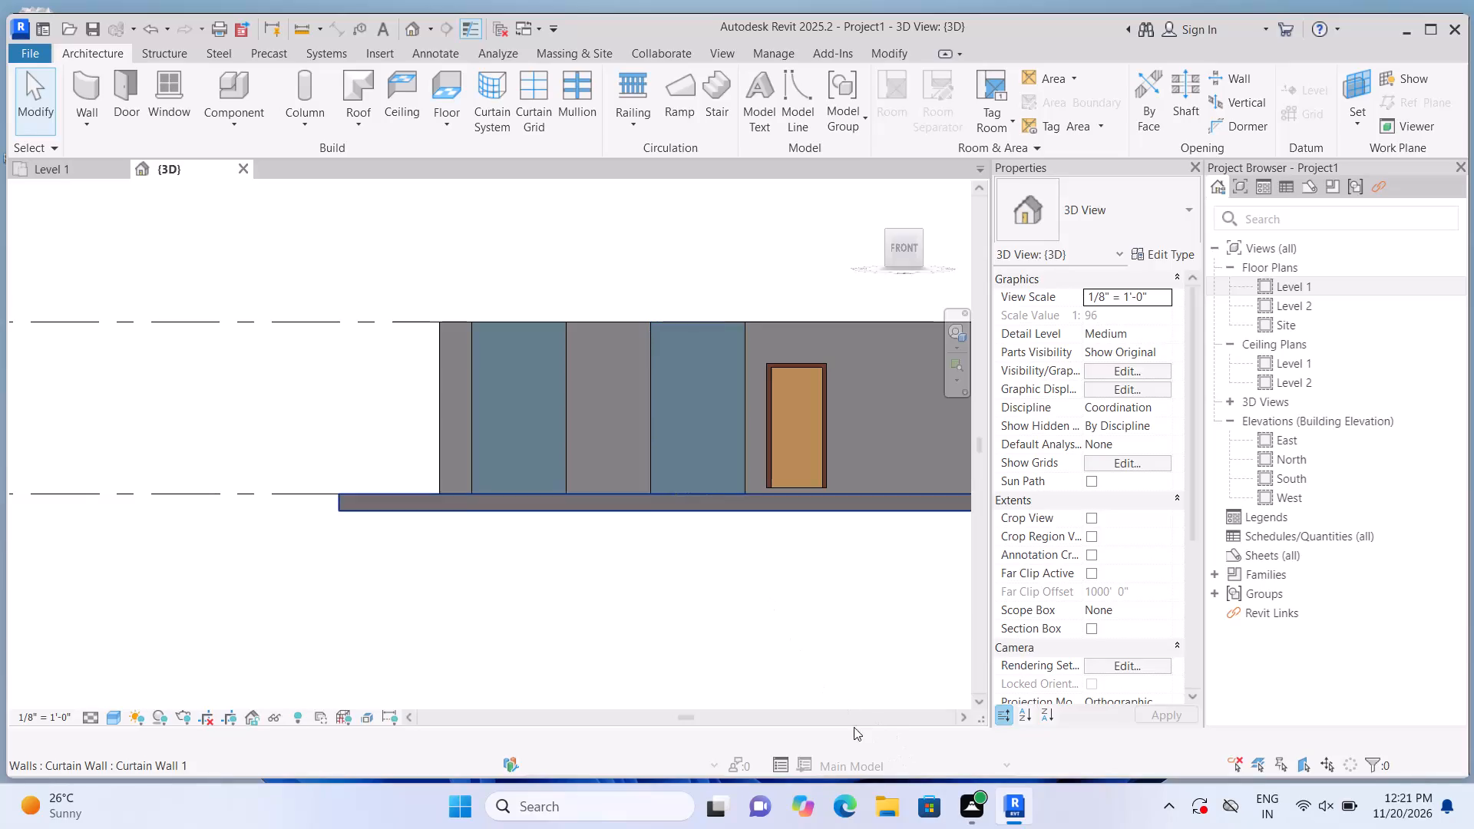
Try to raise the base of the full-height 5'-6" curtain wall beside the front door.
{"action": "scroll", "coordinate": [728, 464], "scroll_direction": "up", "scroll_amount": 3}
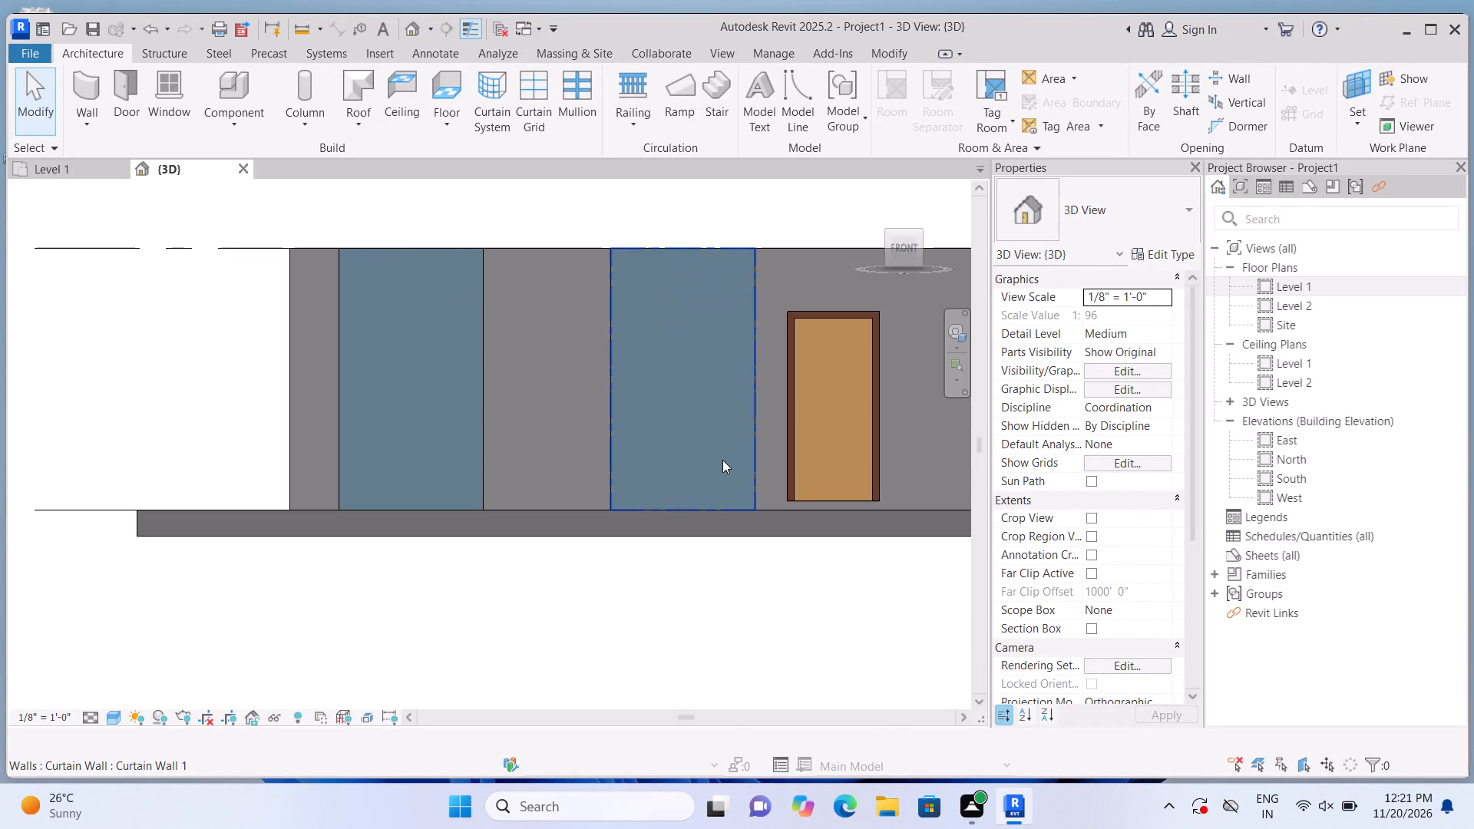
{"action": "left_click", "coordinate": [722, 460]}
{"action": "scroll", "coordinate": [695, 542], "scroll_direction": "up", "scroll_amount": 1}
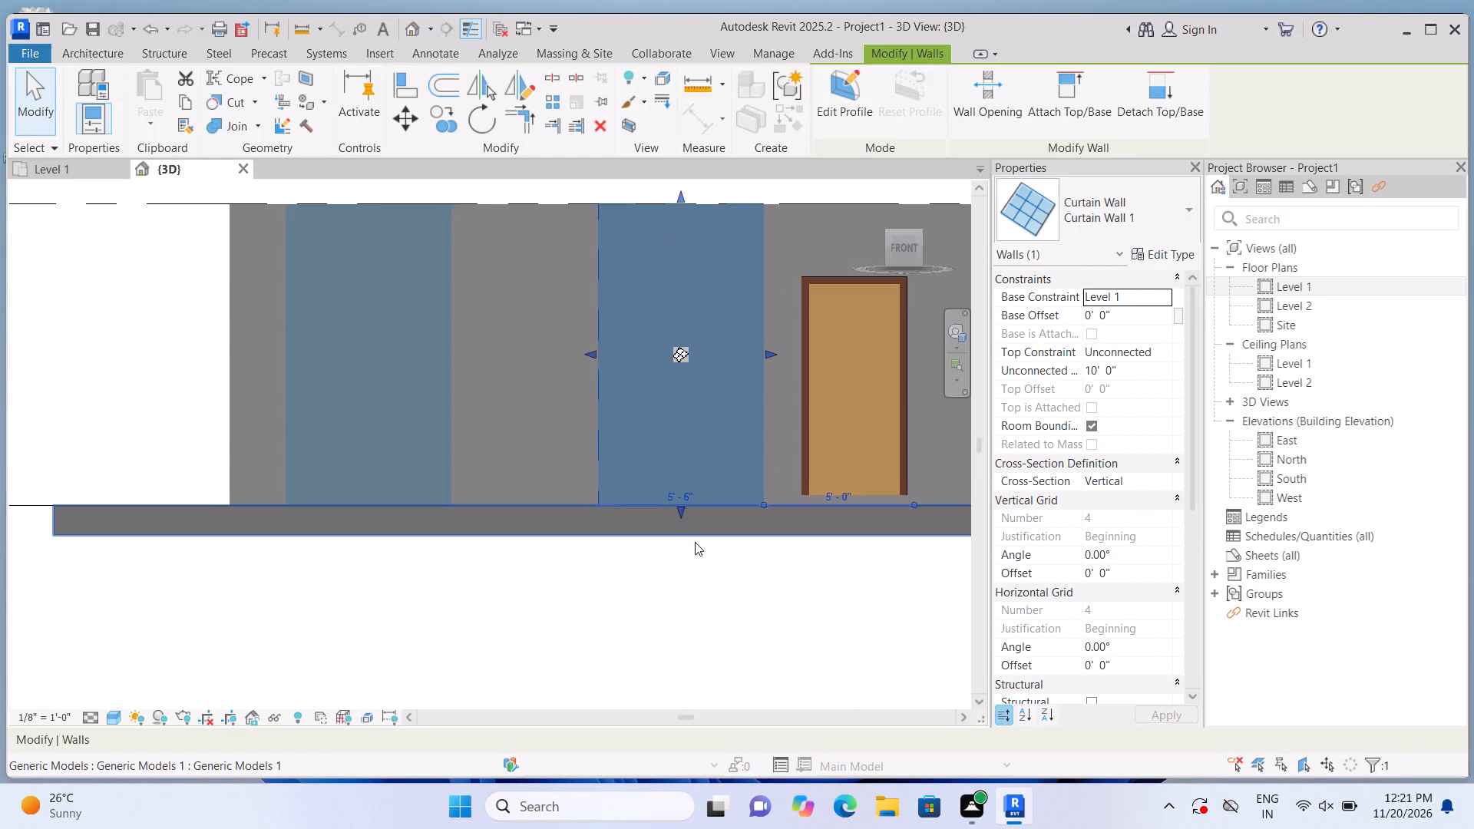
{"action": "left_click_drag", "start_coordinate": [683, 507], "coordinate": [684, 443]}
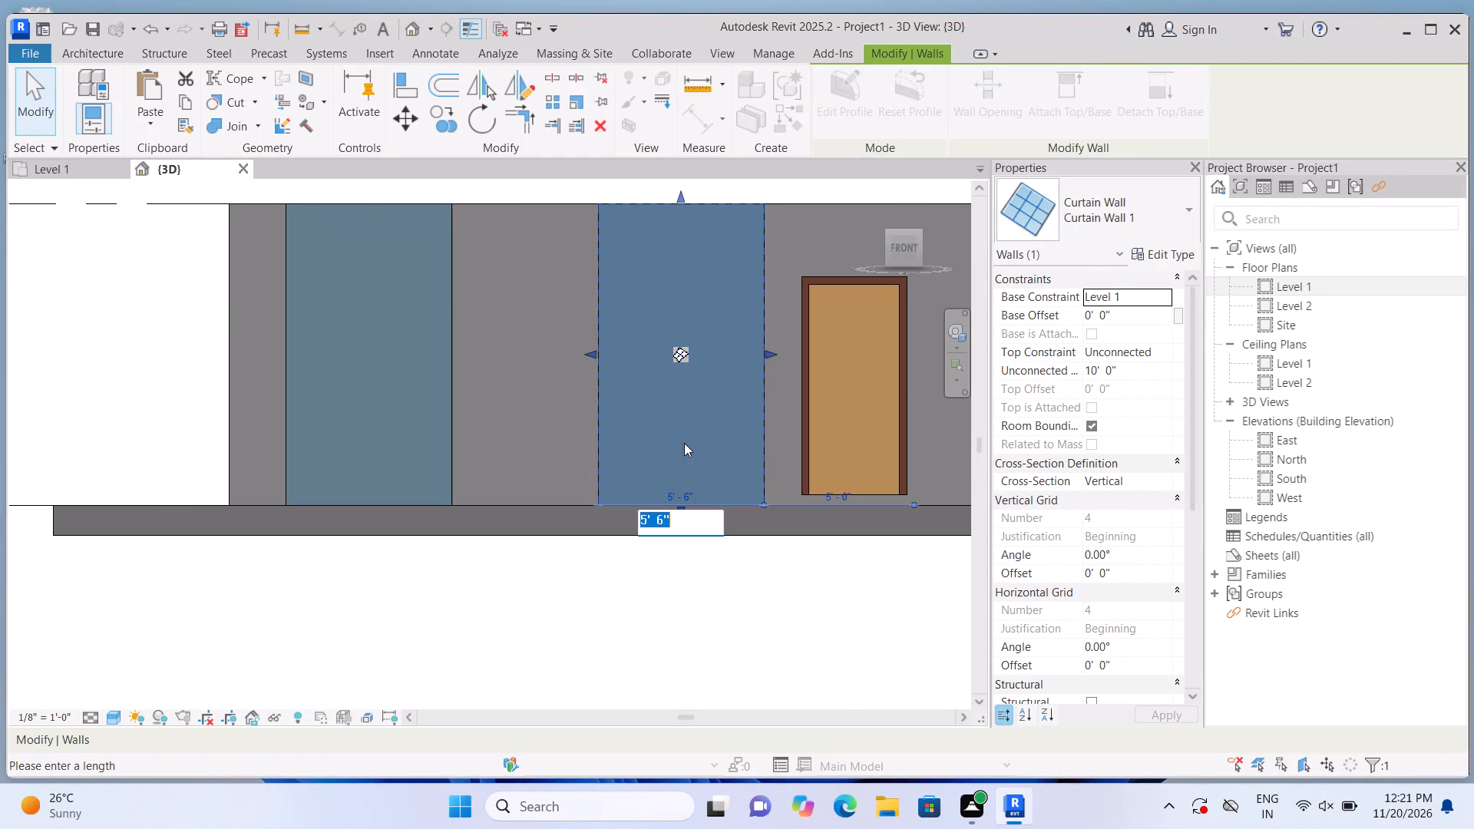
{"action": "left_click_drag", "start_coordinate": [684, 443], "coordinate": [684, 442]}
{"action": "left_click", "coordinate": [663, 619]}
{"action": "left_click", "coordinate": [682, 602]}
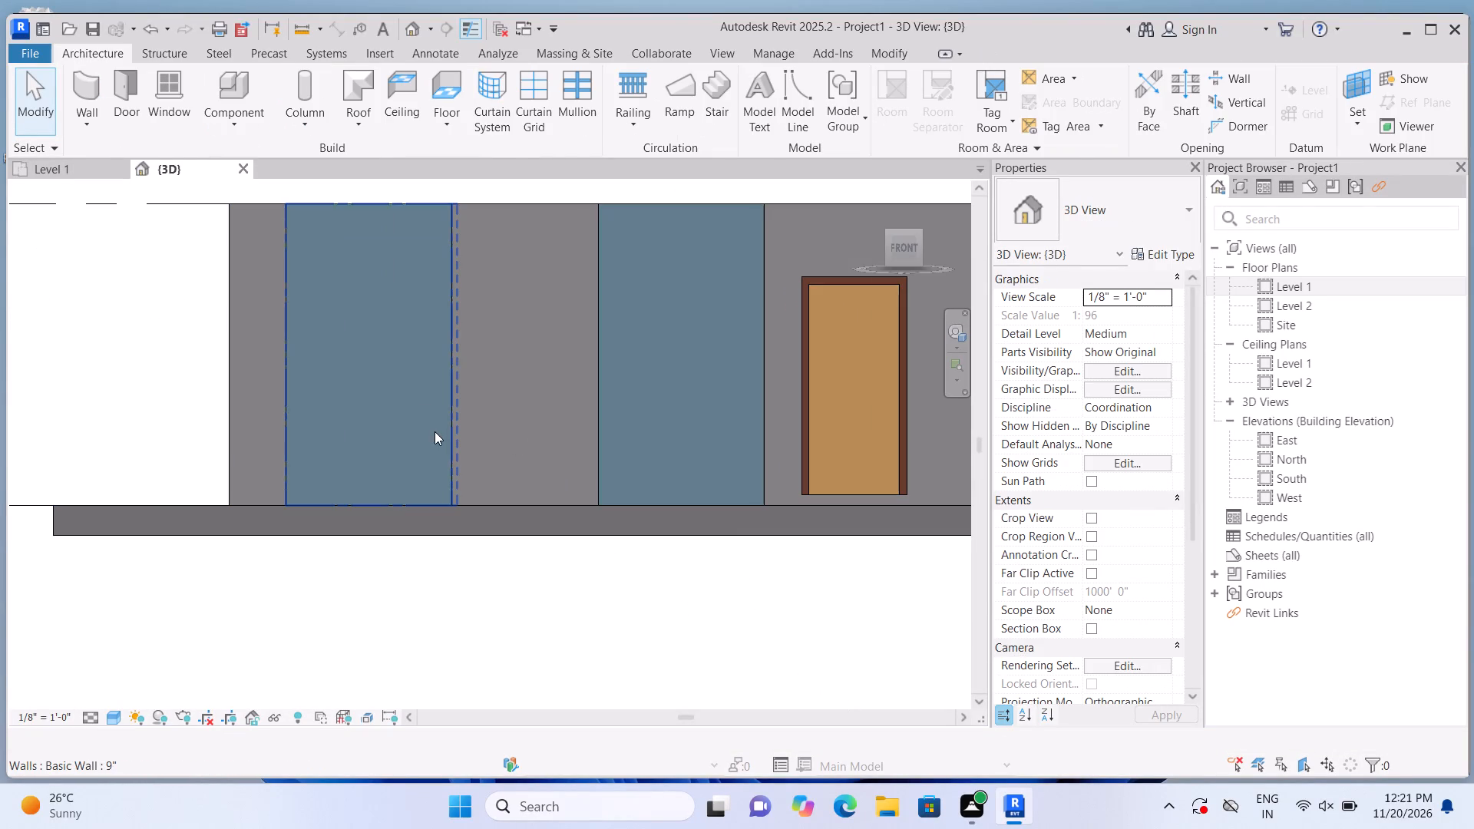
Resize the full-height curtain wall near the front wall's outer corner to about 2'-10" base offset and 5'-10.5" height.
{"action": "left_click", "coordinate": [434, 431]}
{"action": "left_click_drag", "start_coordinate": [367, 511], "coordinate": [396, 422]}
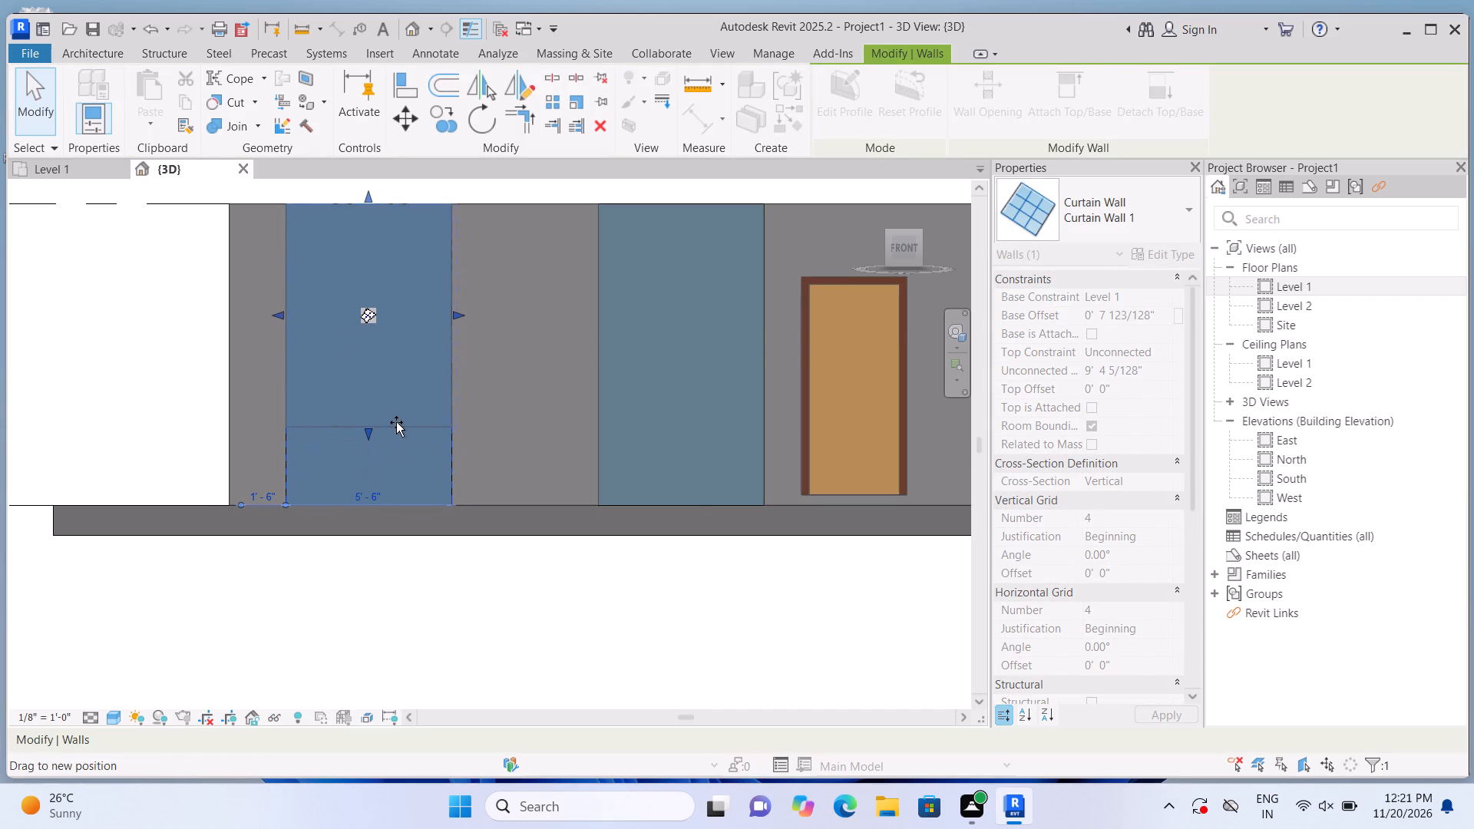
{"action": "left_click_drag", "start_coordinate": [396, 422], "coordinate": [397, 420]}
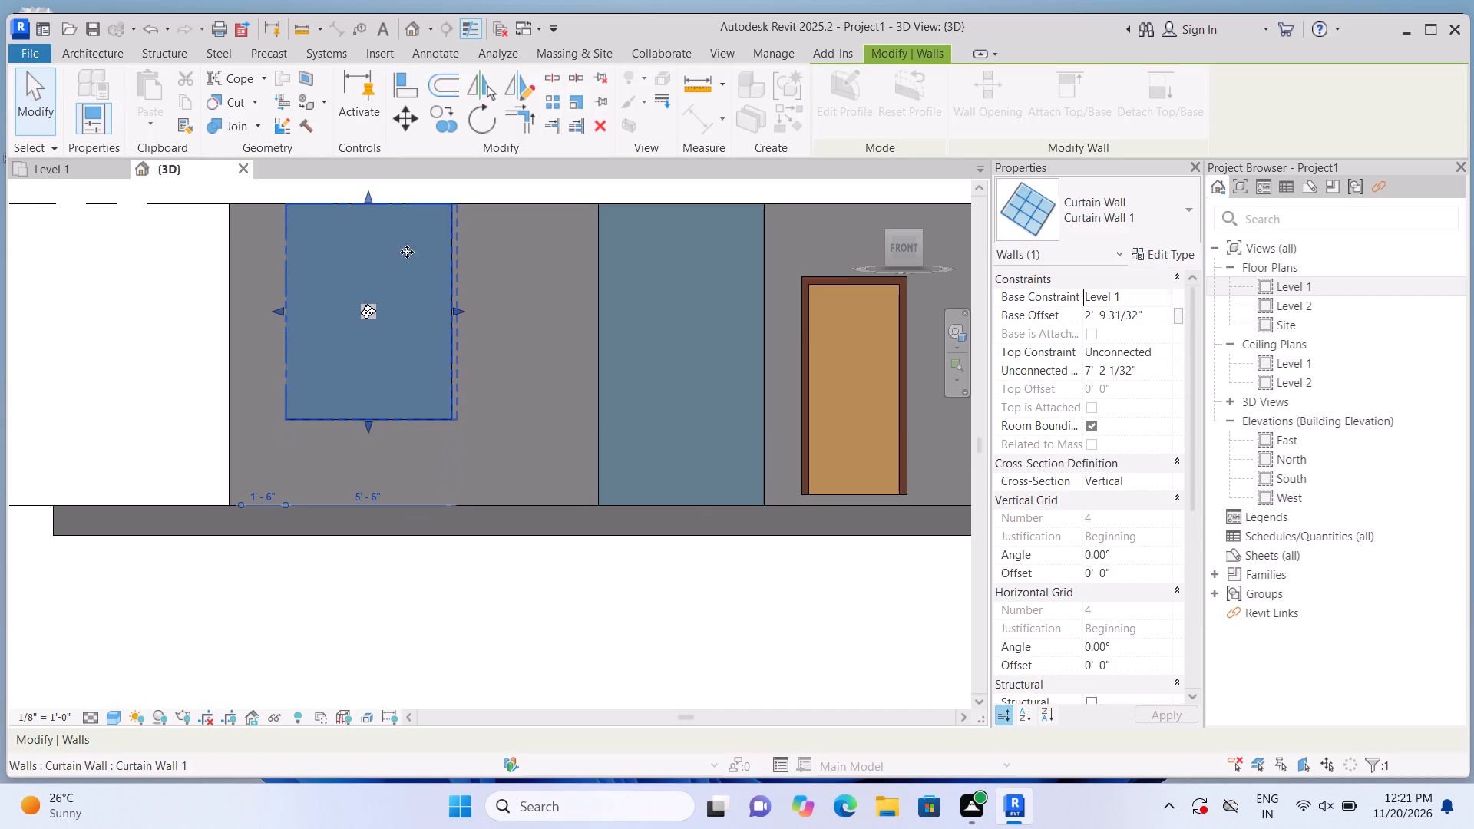
{"action": "scroll", "coordinate": [387, 213], "scroll_direction": "up", "scroll_amount": 4}
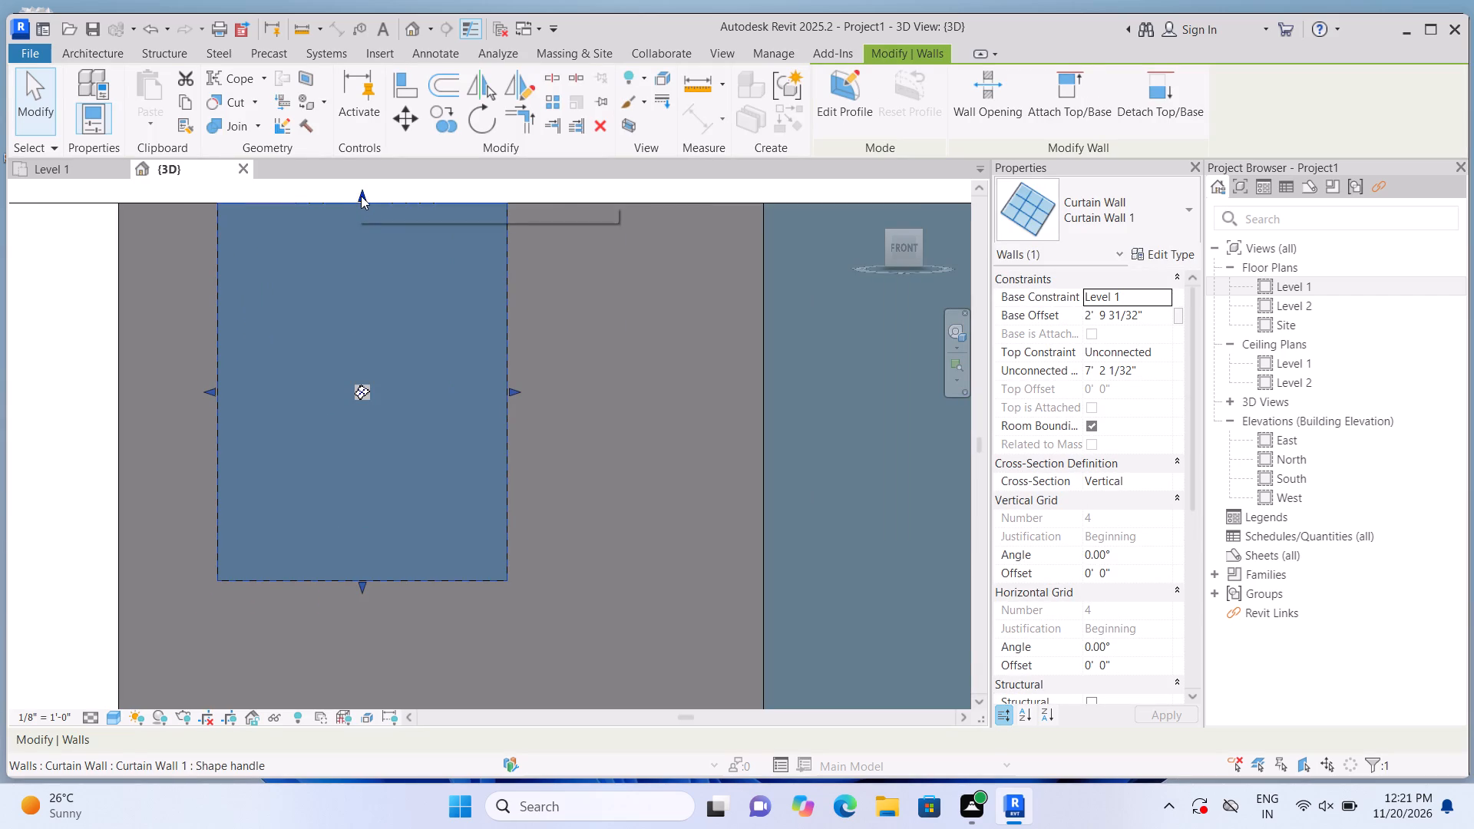
{"action": "left_click_drag", "start_coordinate": [361, 196], "coordinate": [370, 271]}
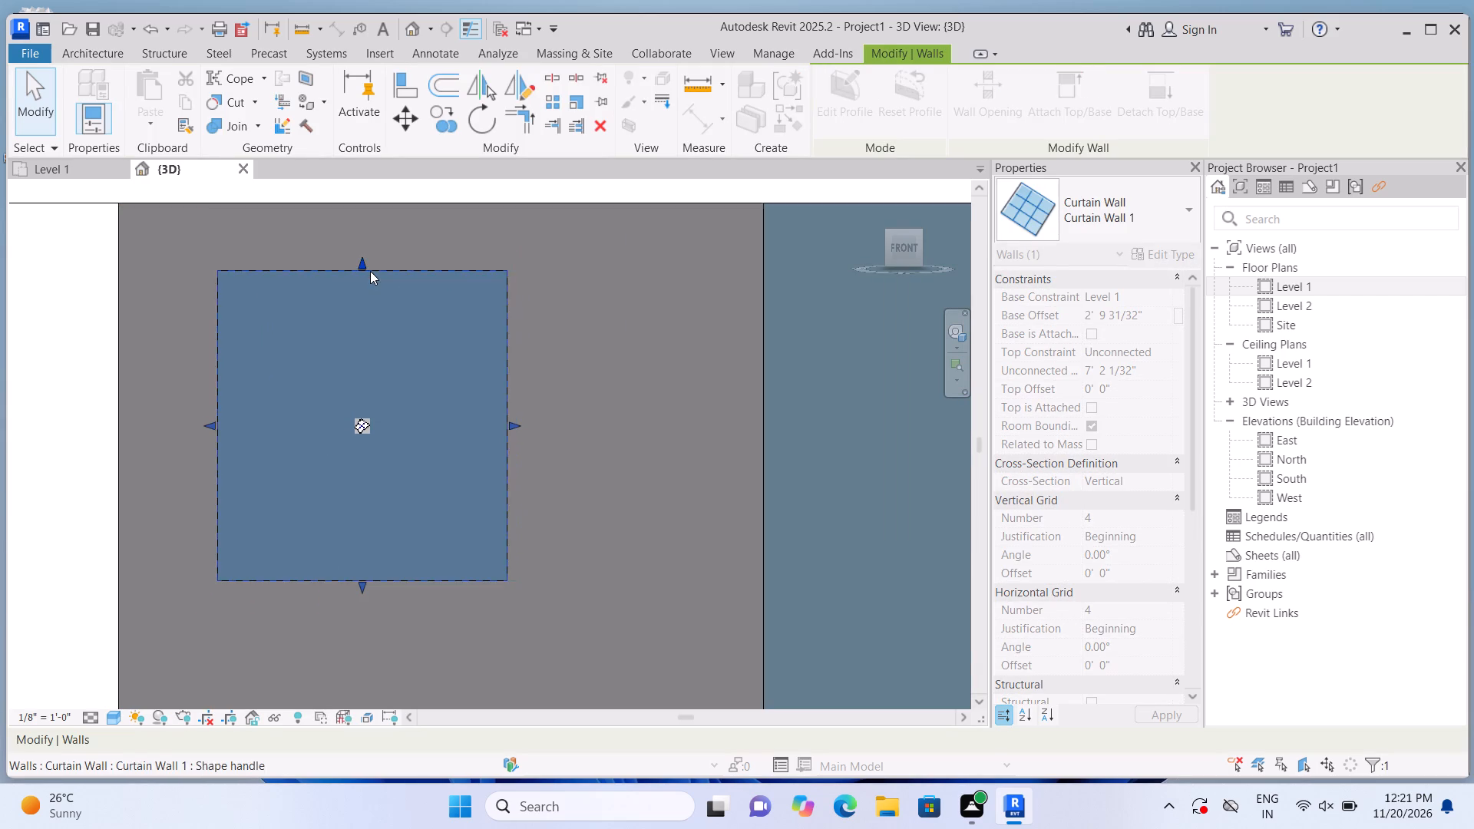
{"action": "scroll", "coordinate": [370, 271], "scroll_direction": "down", "scroll_amount": 2}
{"action": "left_click", "coordinate": [570, 196]}
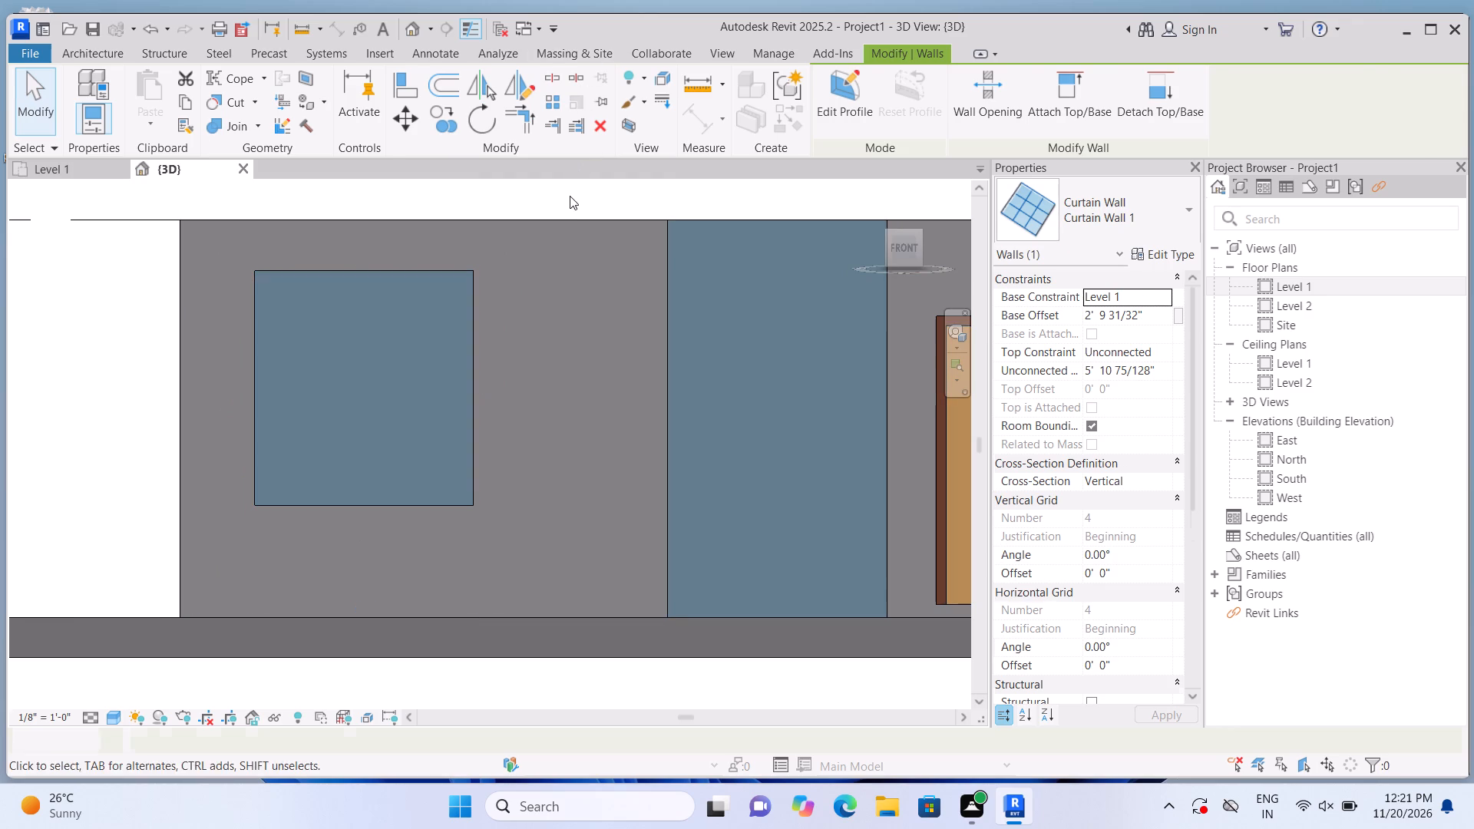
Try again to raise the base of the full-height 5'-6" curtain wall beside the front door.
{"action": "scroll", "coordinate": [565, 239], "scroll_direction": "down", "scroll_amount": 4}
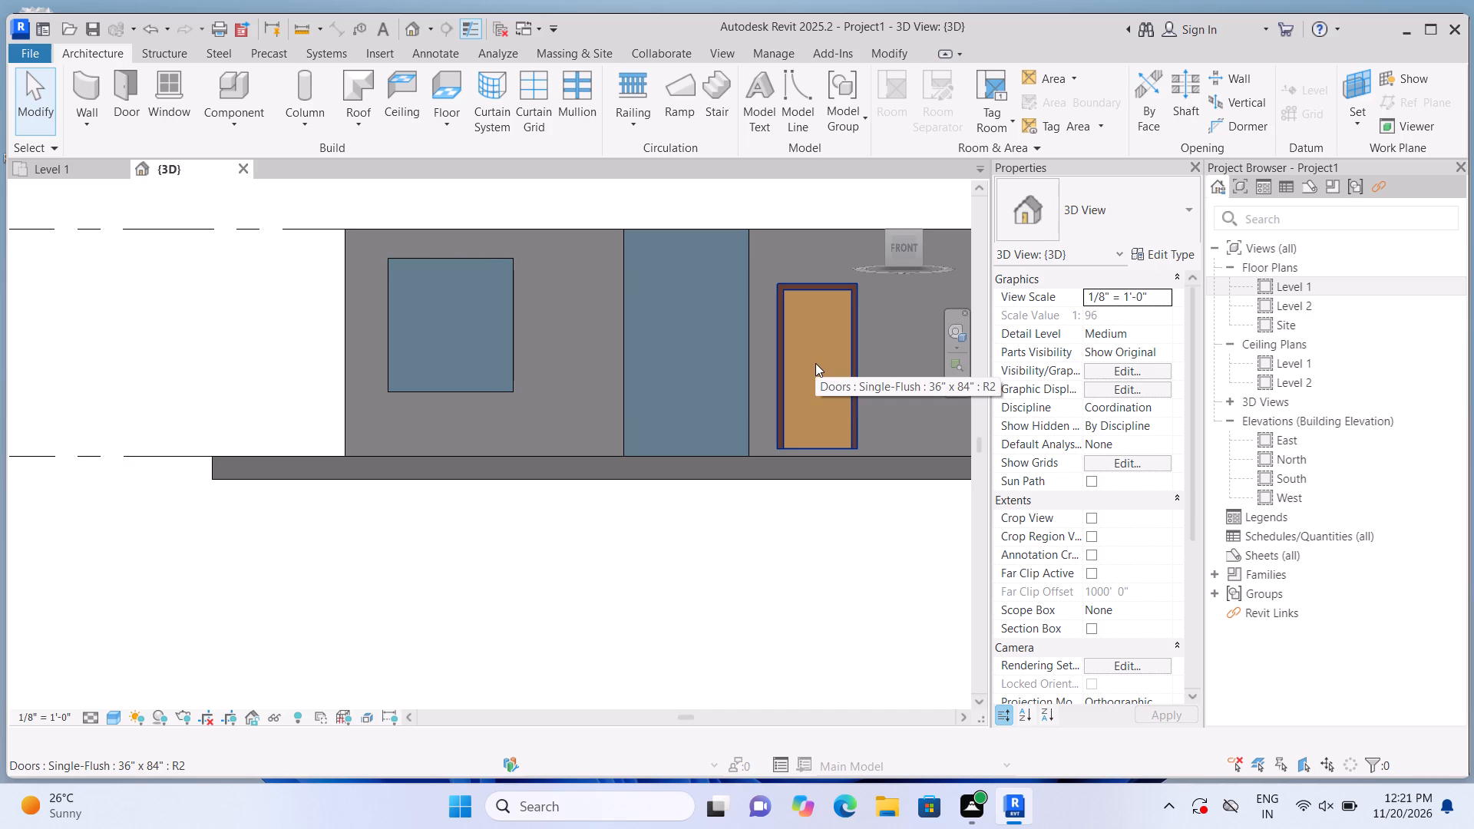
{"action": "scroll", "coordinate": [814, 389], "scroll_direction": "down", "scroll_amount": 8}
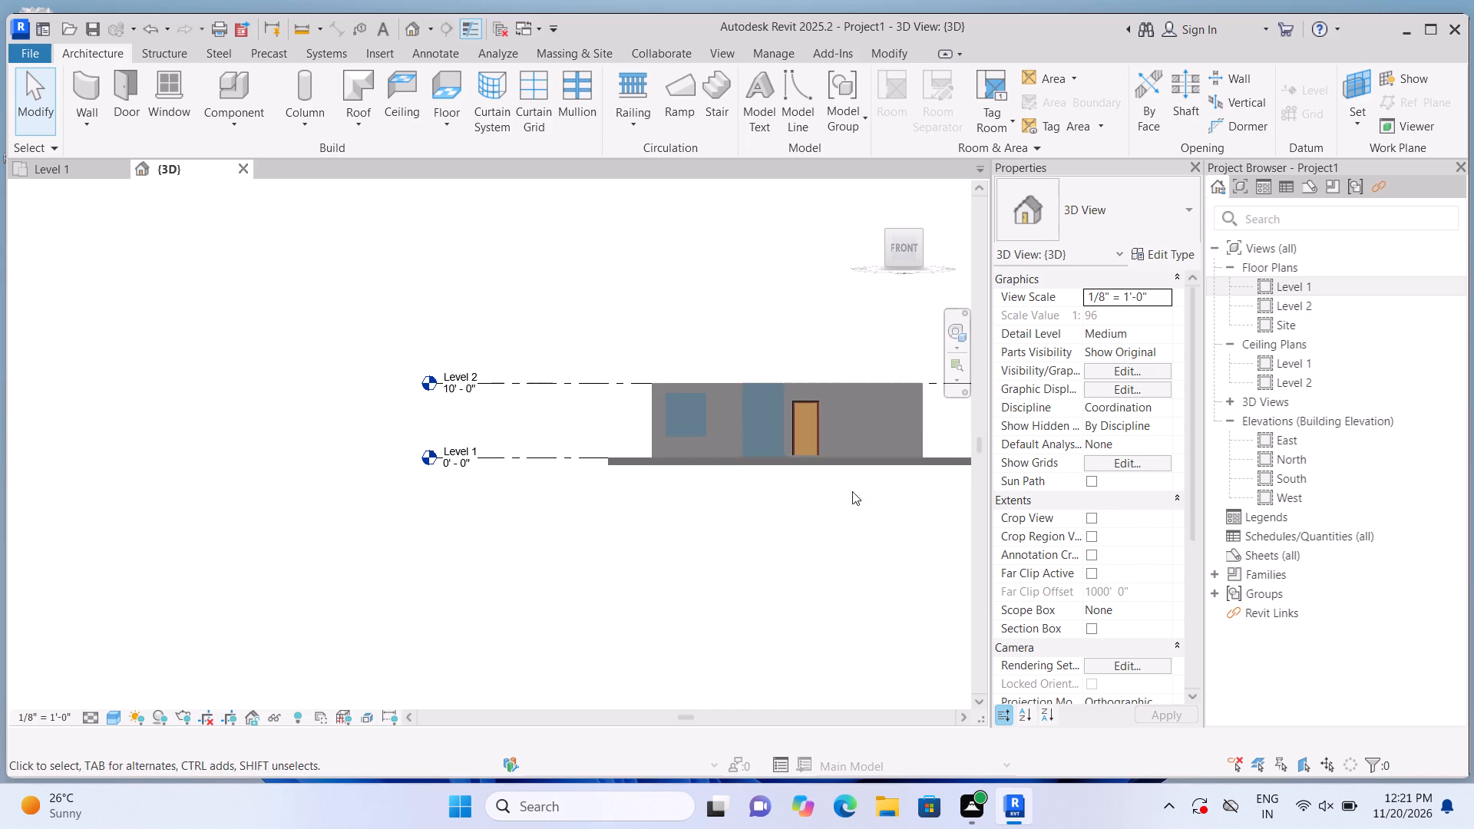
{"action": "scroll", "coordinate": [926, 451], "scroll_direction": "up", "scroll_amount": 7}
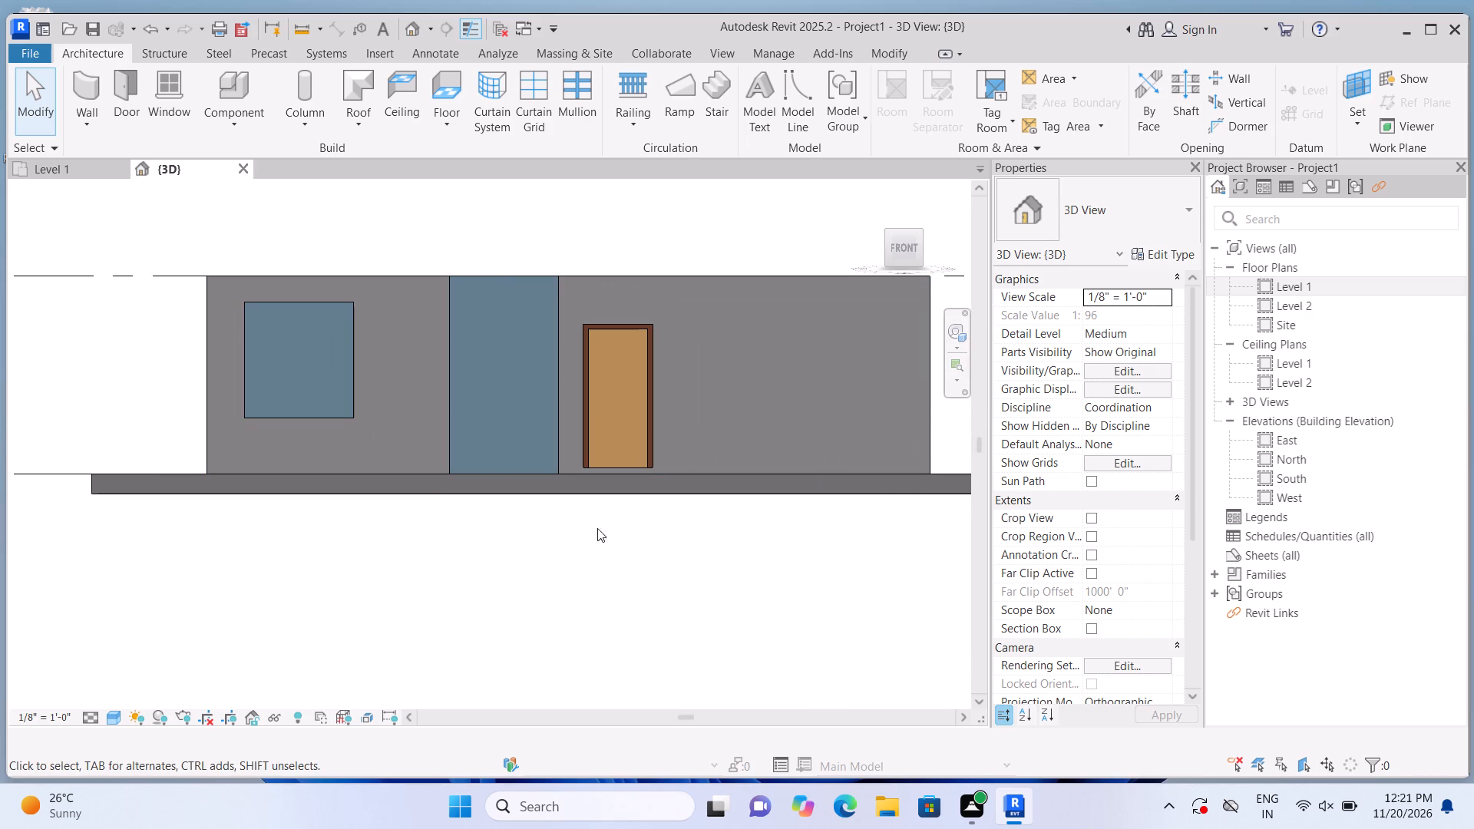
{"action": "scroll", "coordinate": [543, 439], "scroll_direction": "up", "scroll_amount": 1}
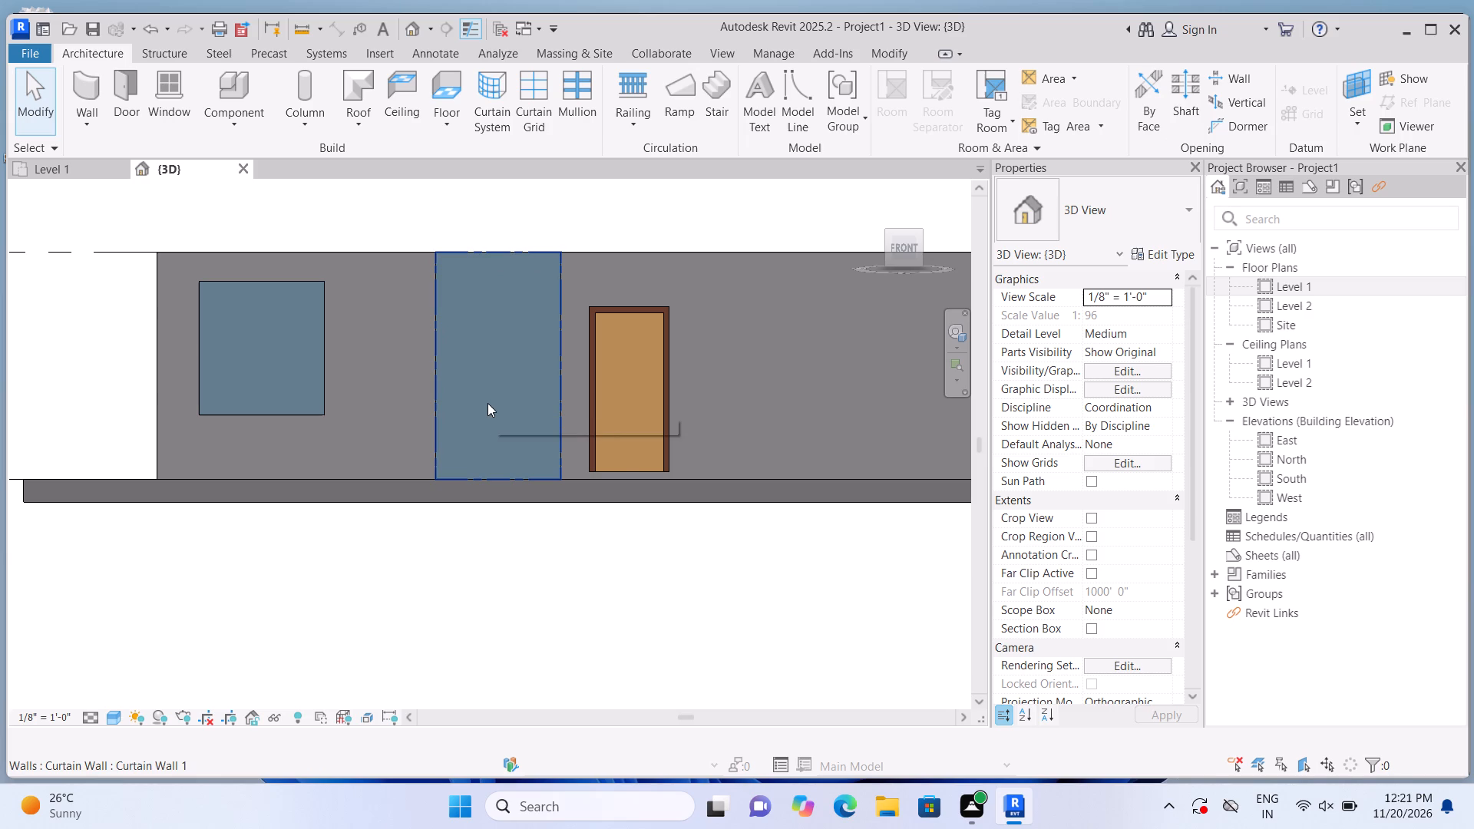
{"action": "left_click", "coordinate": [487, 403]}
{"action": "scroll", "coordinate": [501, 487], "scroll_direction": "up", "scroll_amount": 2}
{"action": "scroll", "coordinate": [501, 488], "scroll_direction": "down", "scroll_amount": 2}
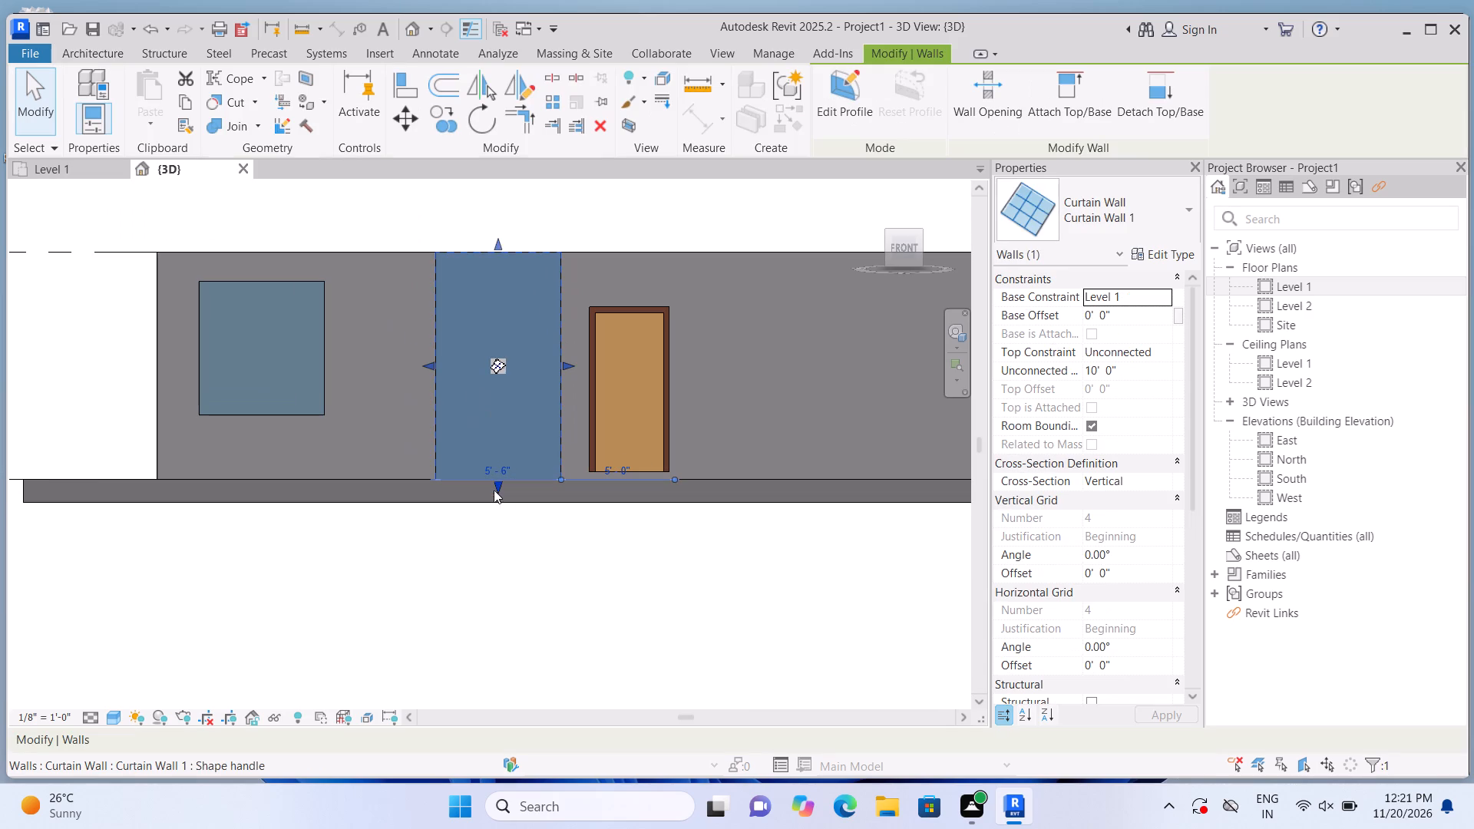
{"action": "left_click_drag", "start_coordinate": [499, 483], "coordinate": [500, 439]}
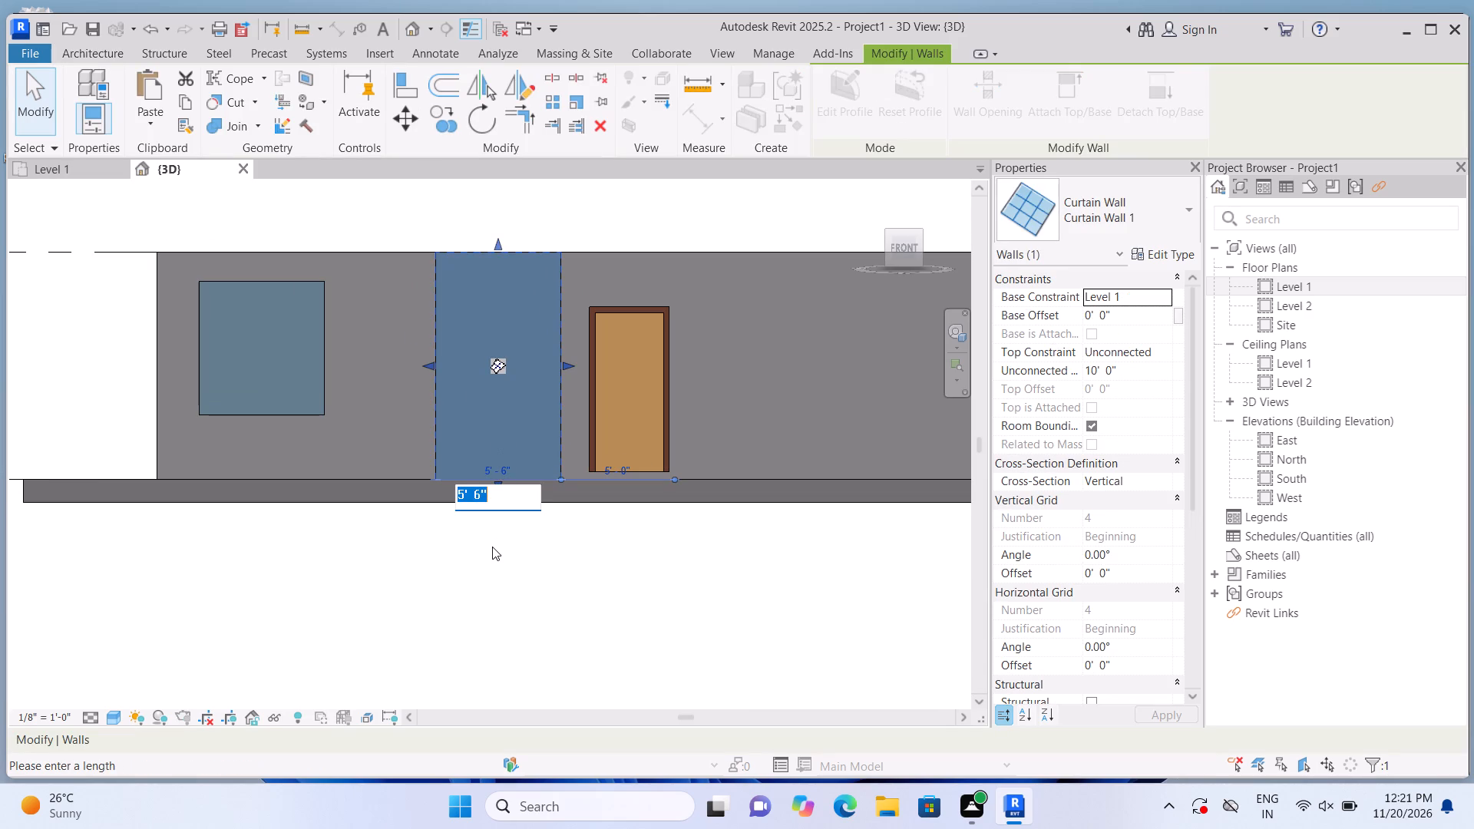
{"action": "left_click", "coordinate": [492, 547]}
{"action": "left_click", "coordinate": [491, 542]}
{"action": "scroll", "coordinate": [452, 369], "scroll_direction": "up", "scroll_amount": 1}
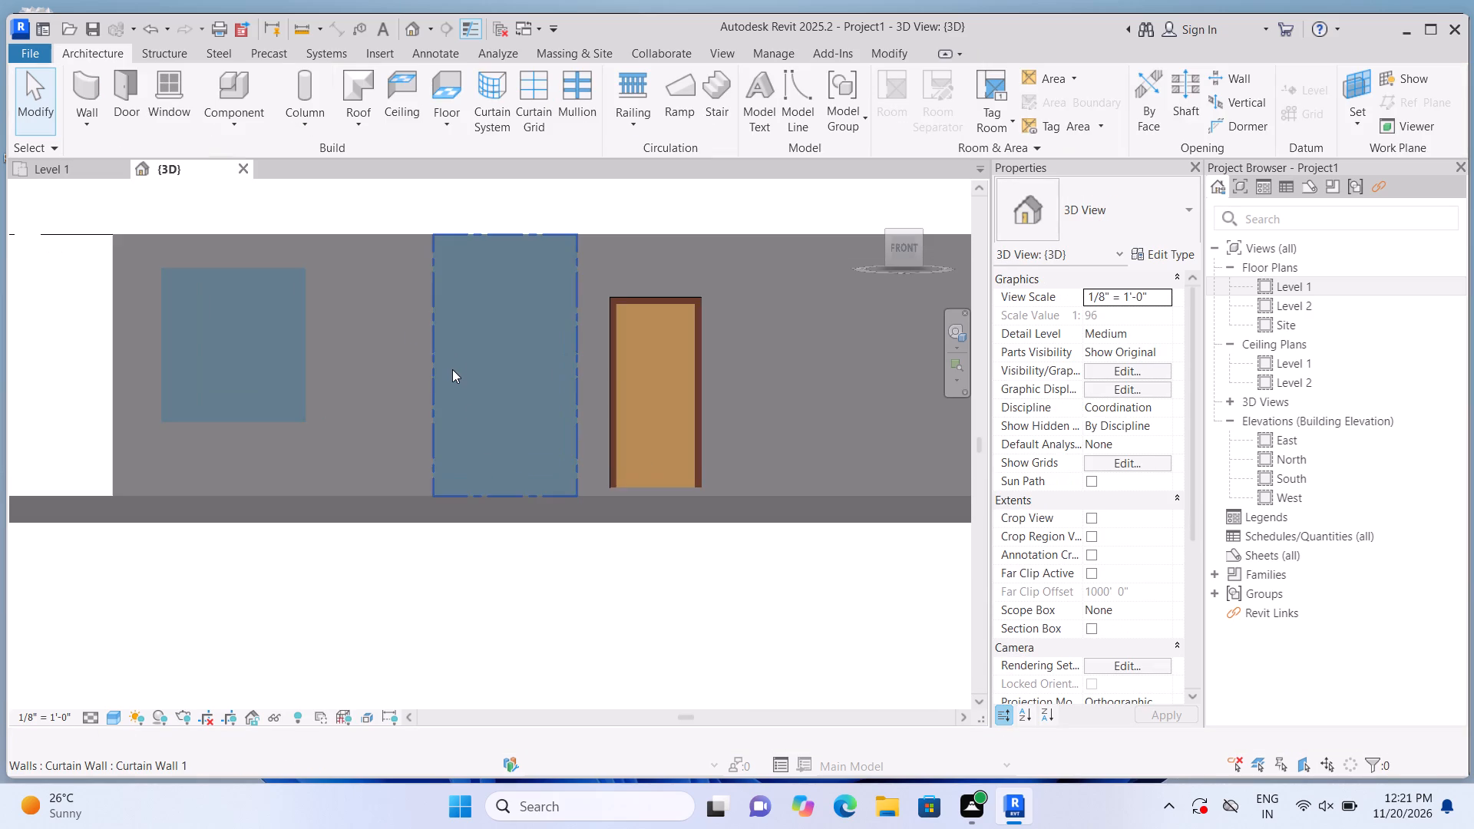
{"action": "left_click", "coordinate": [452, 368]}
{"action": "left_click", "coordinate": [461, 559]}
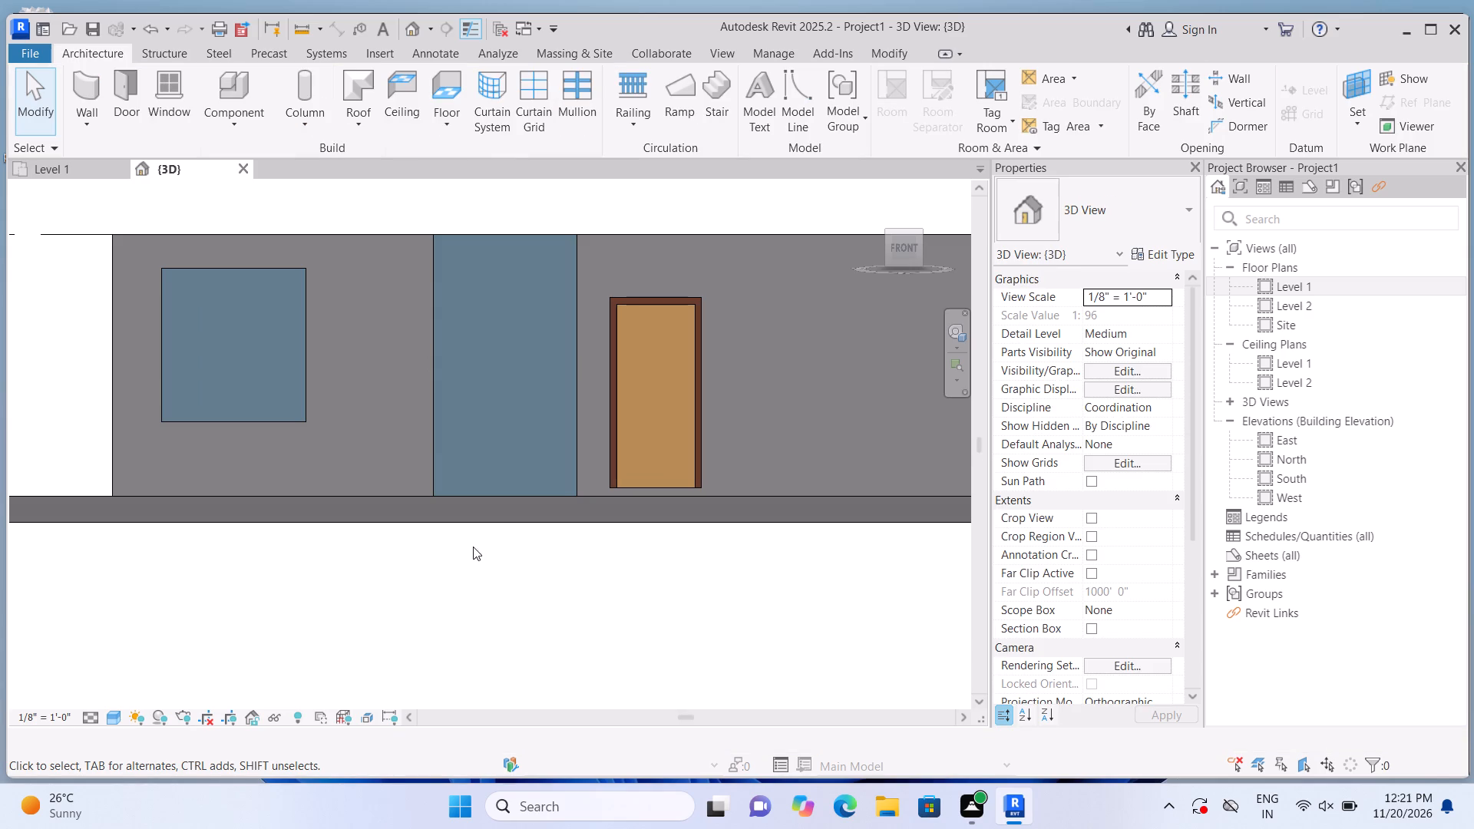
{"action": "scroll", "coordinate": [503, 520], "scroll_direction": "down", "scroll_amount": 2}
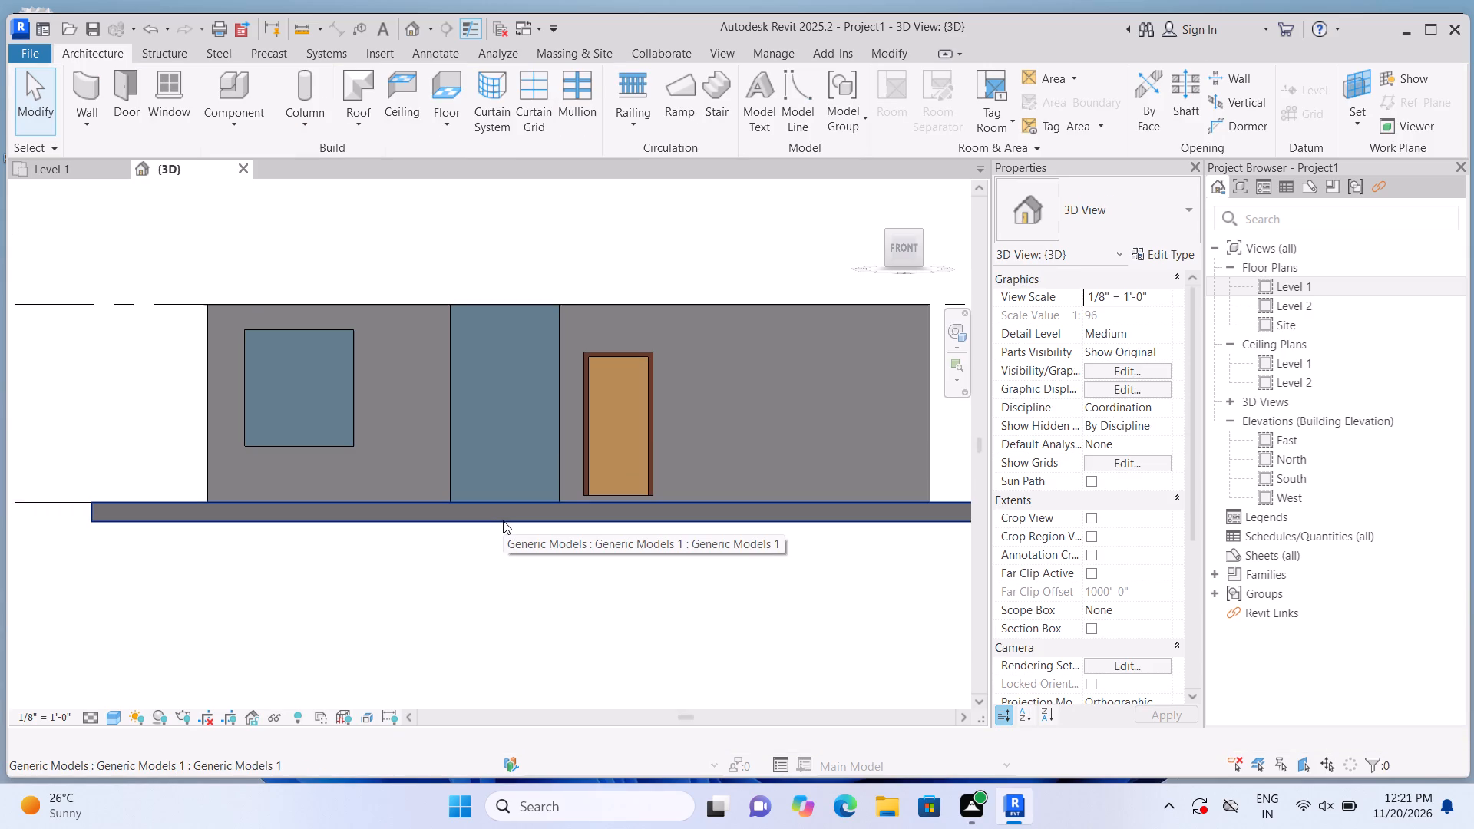
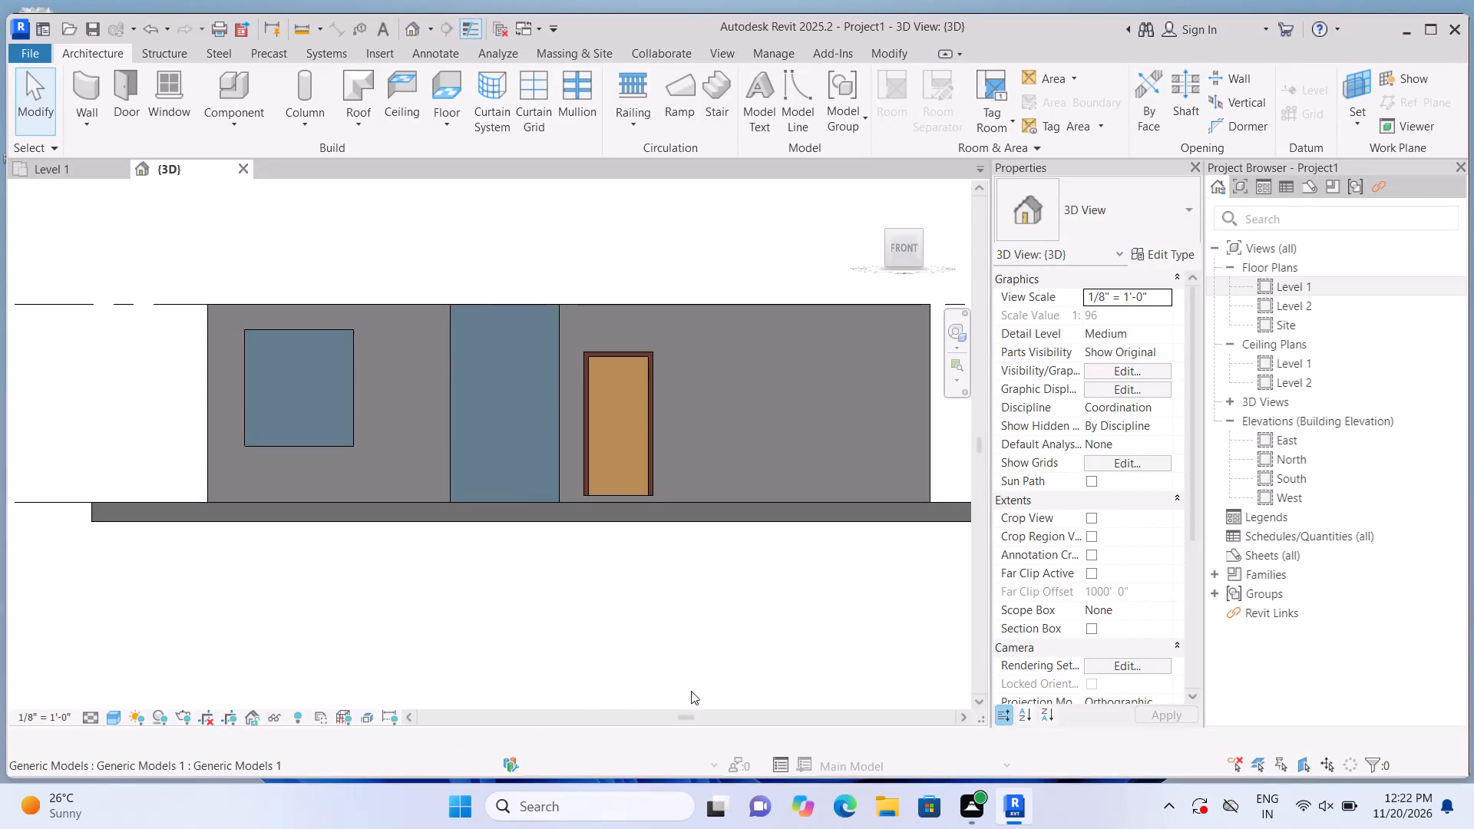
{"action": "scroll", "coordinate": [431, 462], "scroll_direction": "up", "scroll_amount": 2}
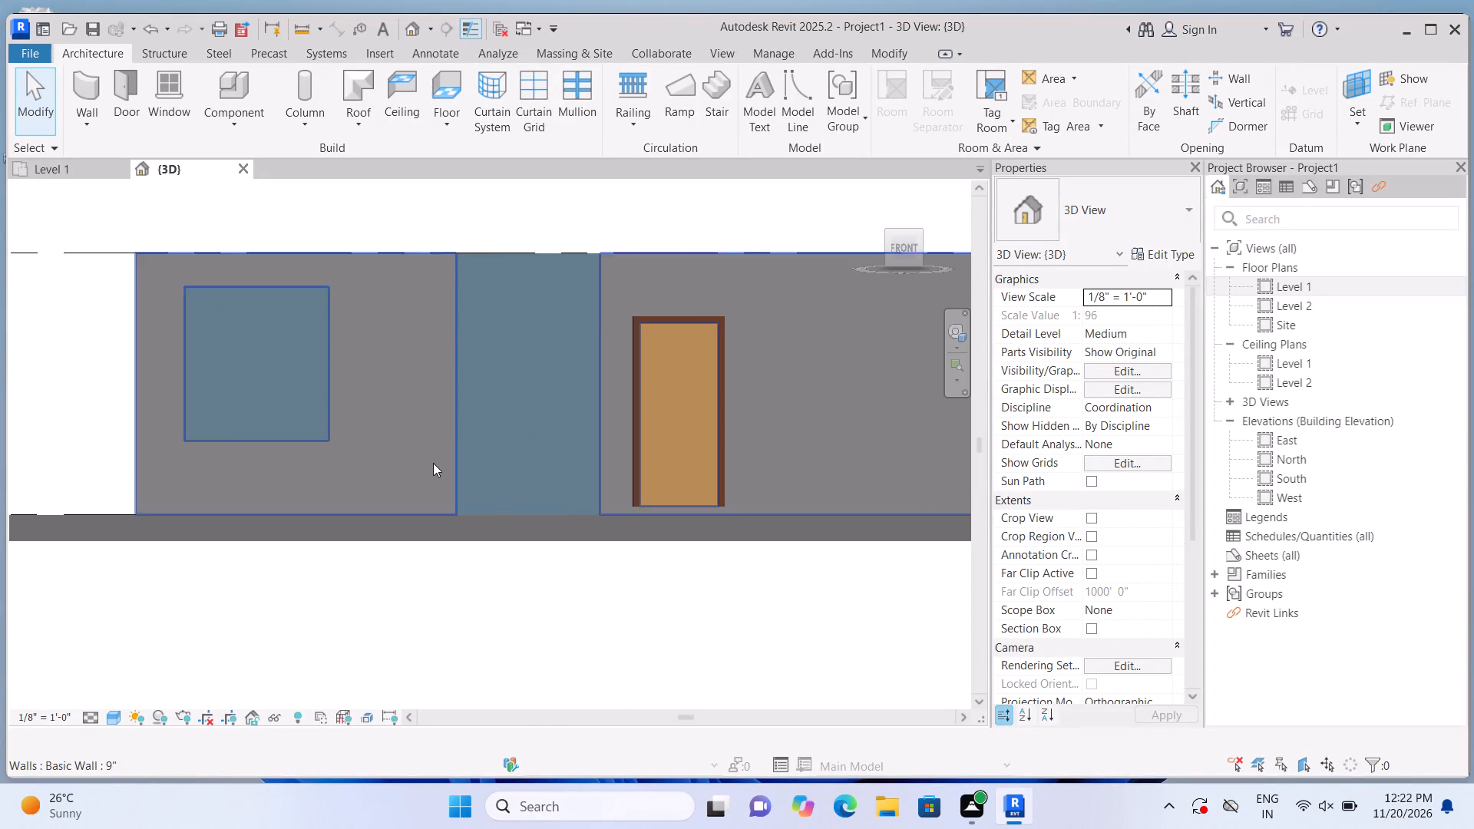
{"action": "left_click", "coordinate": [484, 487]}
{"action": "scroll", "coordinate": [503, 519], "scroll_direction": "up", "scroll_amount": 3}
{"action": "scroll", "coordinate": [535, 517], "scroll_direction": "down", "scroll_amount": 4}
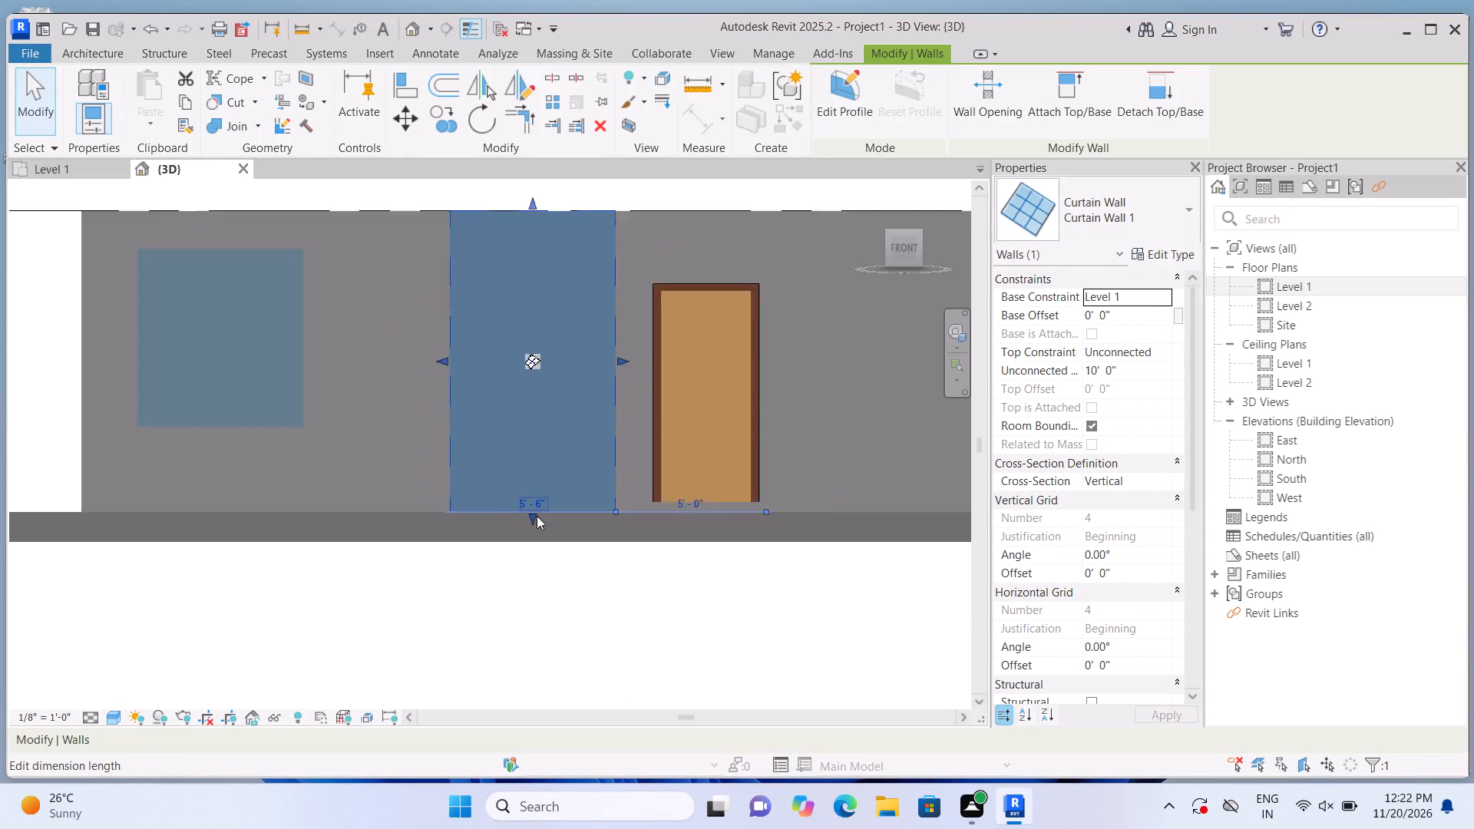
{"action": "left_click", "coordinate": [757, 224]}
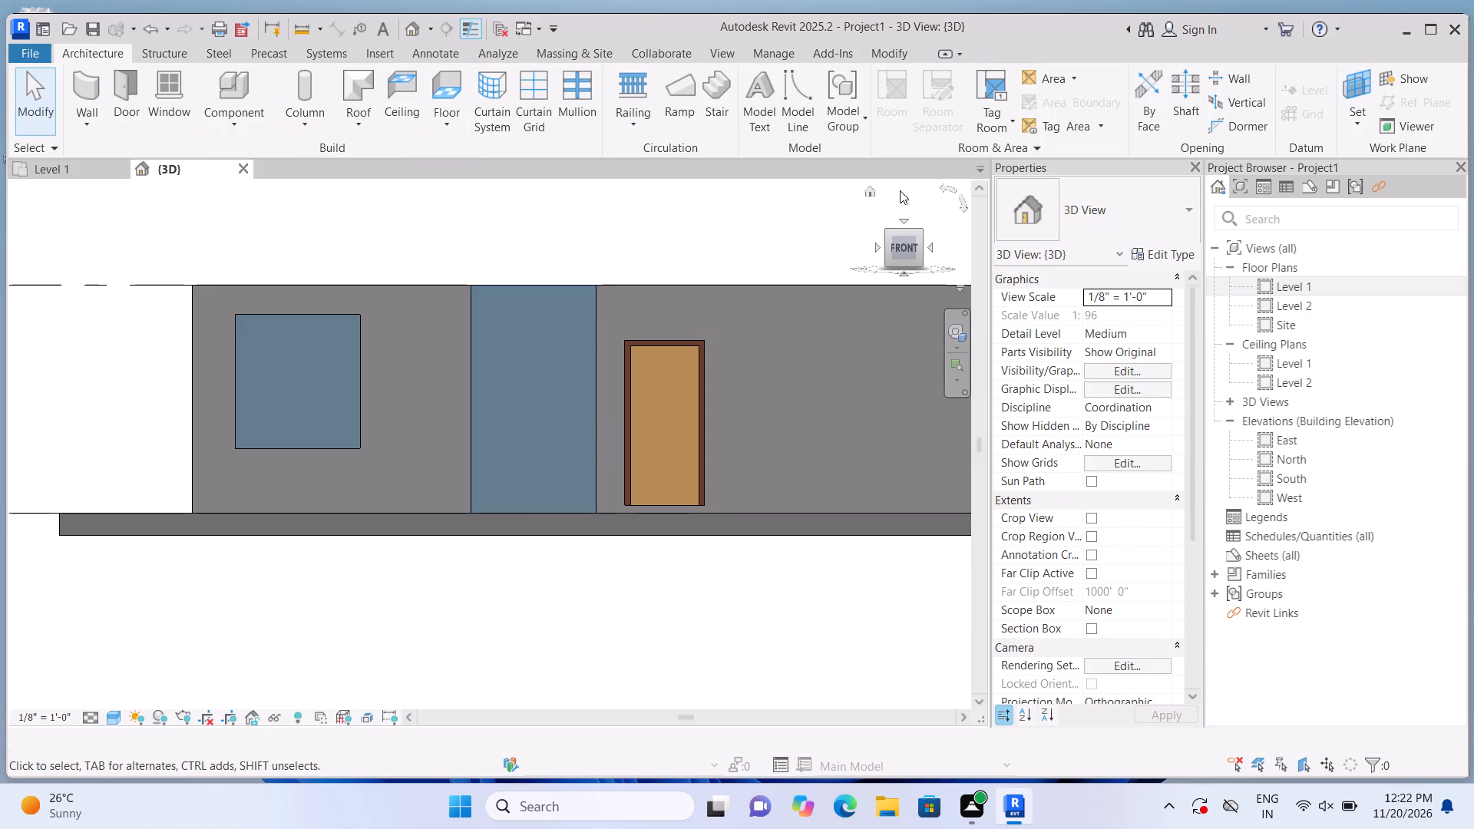
Resize the full-height curtain wall beside the front door to about 3'-0" base offset and 6'-0" height.
{"action": "left_click", "coordinate": [867, 192]}
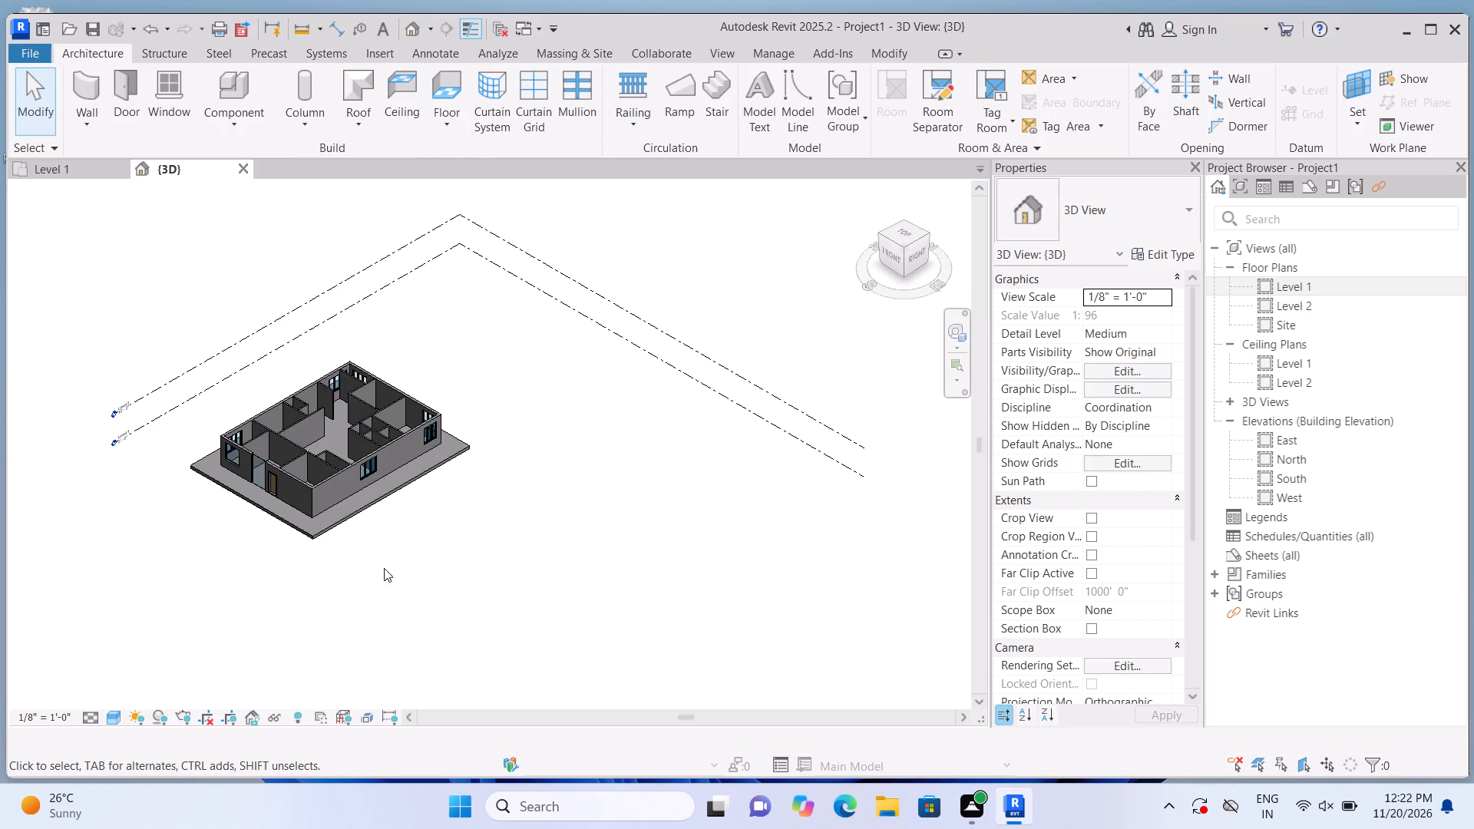
{"action": "scroll", "coordinate": [211, 571], "scroll_direction": "up", "scroll_amount": 7}
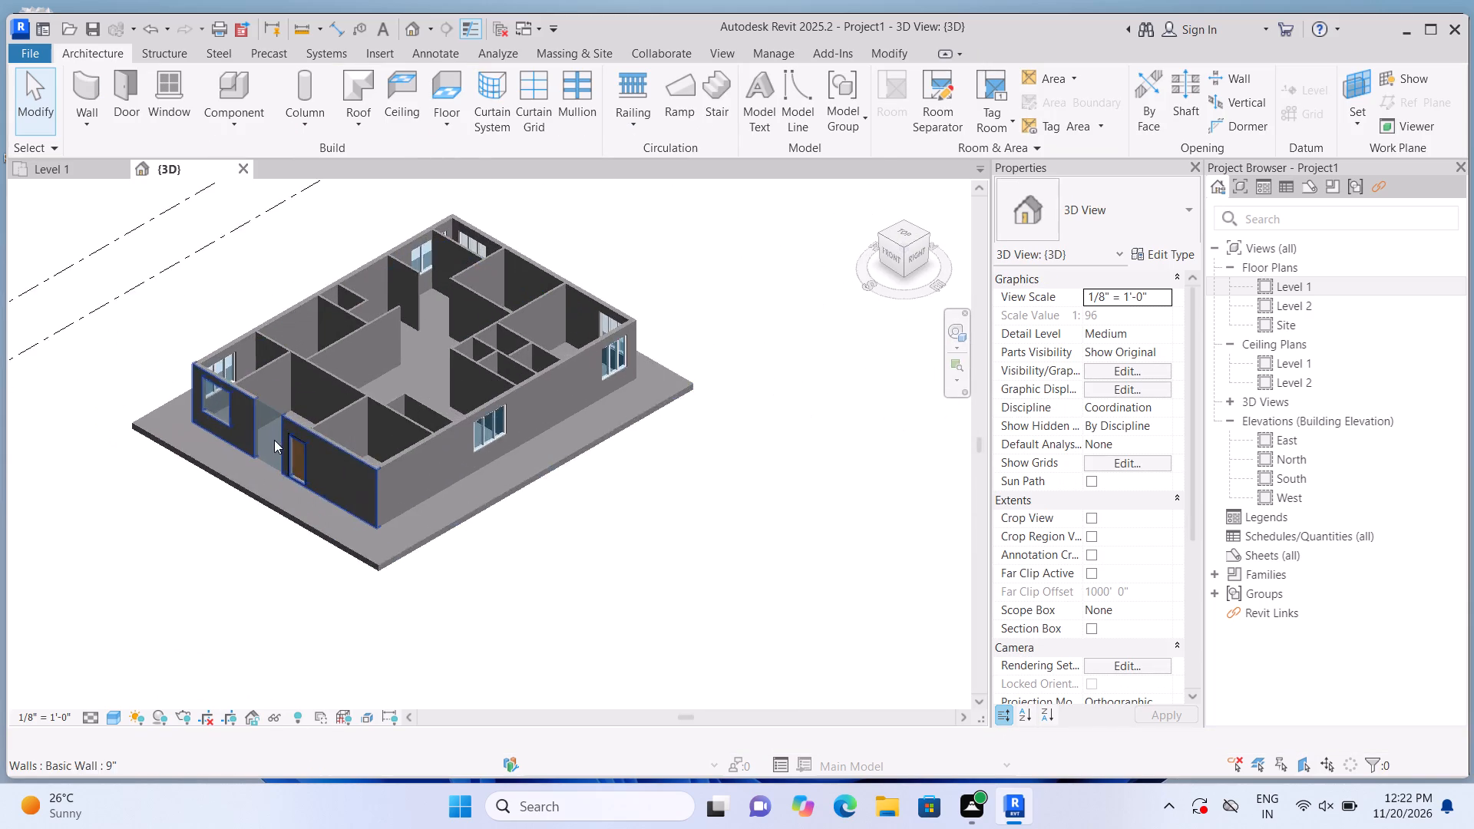
{"action": "scroll", "coordinate": [274, 440], "scroll_direction": "up", "scroll_amount": 5}
{"action": "left_click", "coordinate": [267, 440]}
{"action": "scroll", "coordinate": [260, 484], "scroll_direction": "up", "scroll_amount": 5}
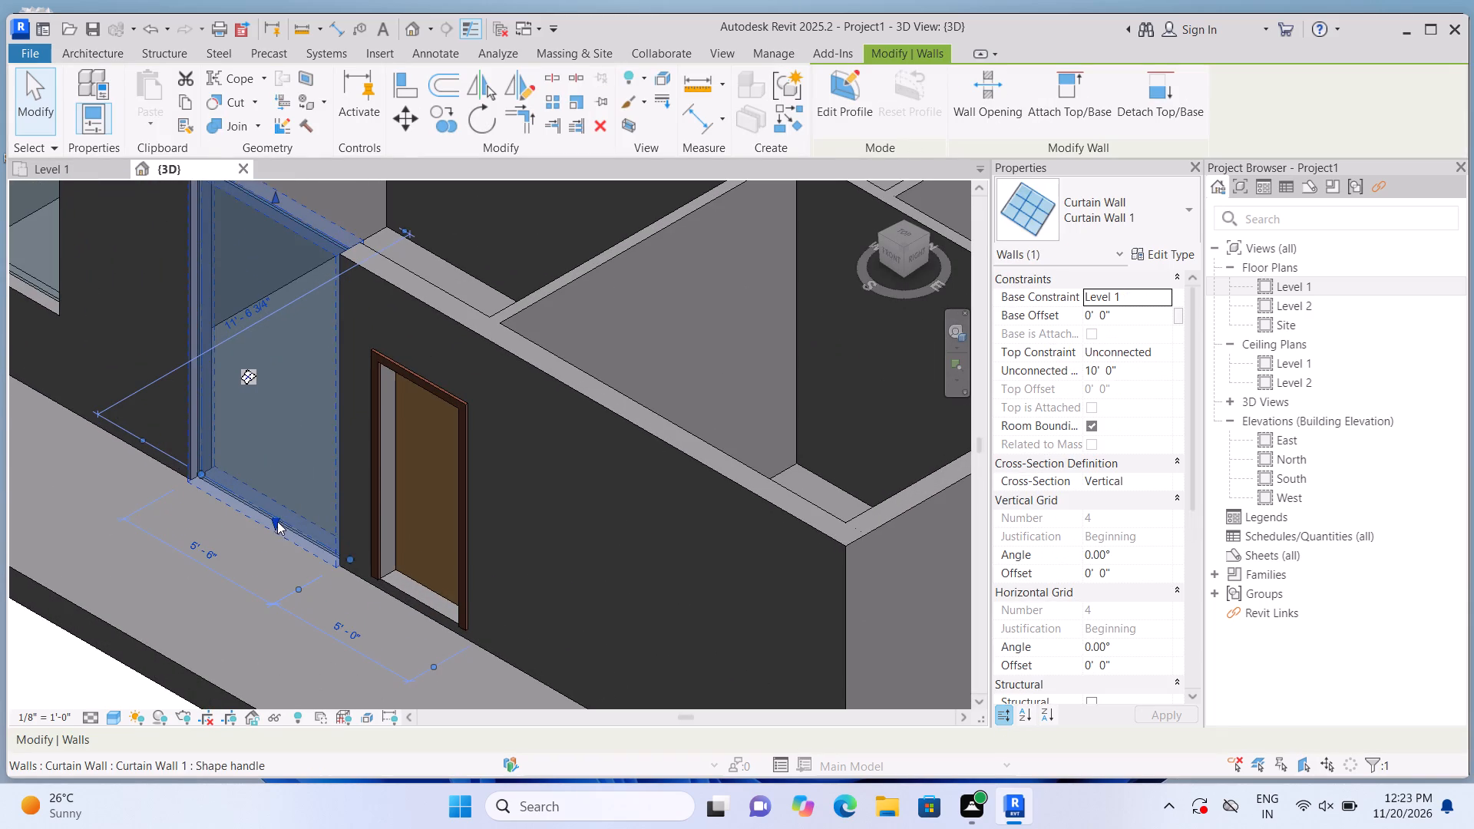
{"action": "left_click_drag", "start_coordinate": [274, 516], "coordinate": [308, 423]}
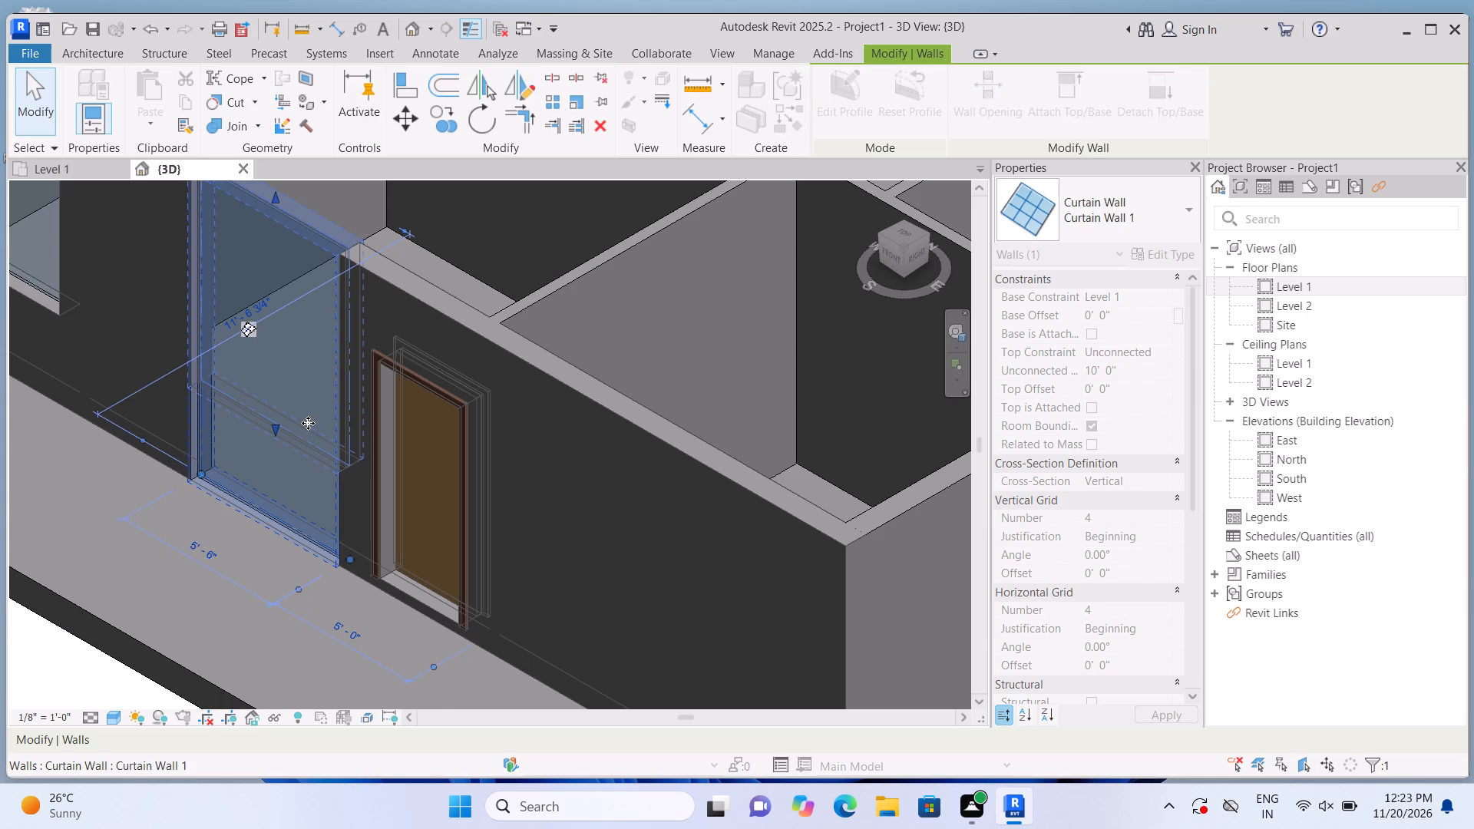
{"action": "scroll", "coordinate": [308, 423], "scroll_direction": "down", "scroll_amount": 4}
{"action": "scroll", "coordinate": [288, 392], "scroll_direction": "up", "scroll_amount": 2}
{"action": "scroll", "coordinate": [306, 329], "scroll_direction": "up", "scroll_amount": 2}
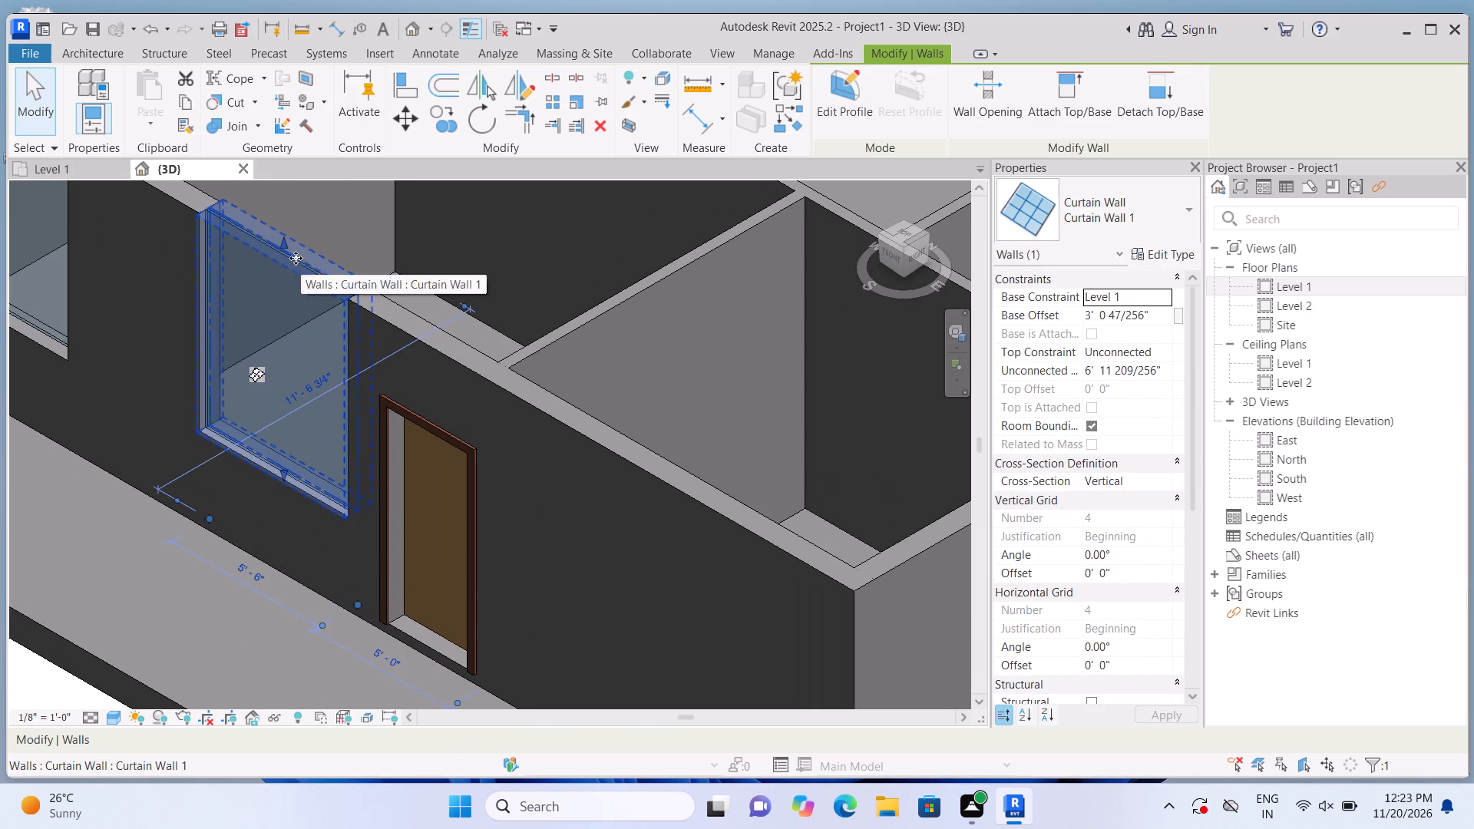
{"action": "left_click_drag", "start_coordinate": [283, 241], "coordinate": [288, 282]}
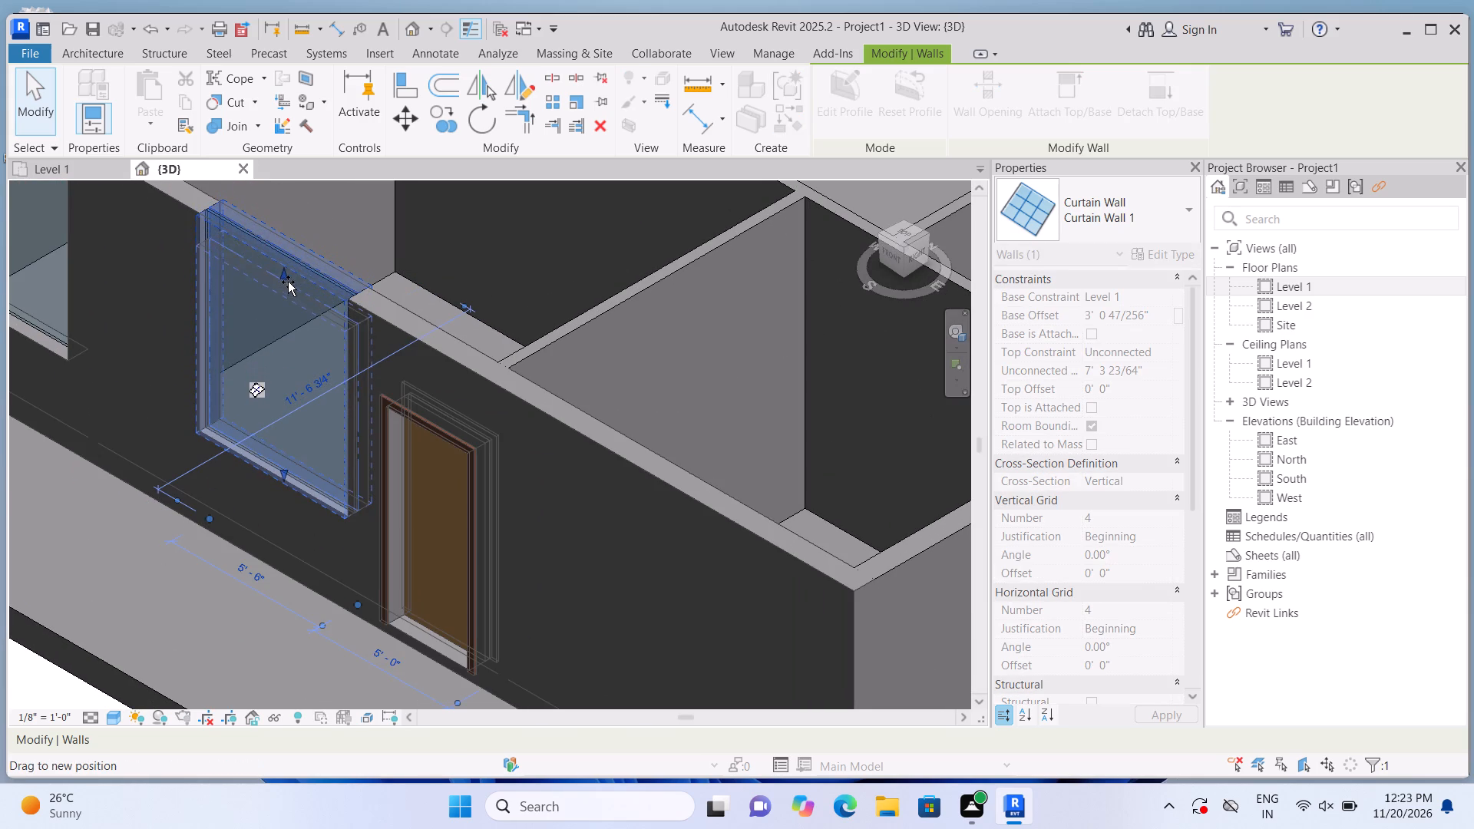
{"action": "left_click_drag", "start_coordinate": [288, 282], "coordinate": [288, 281]}
{"action": "scroll", "coordinate": [311, 310], "scroll_direction": "down", "scroll_amount": 4}
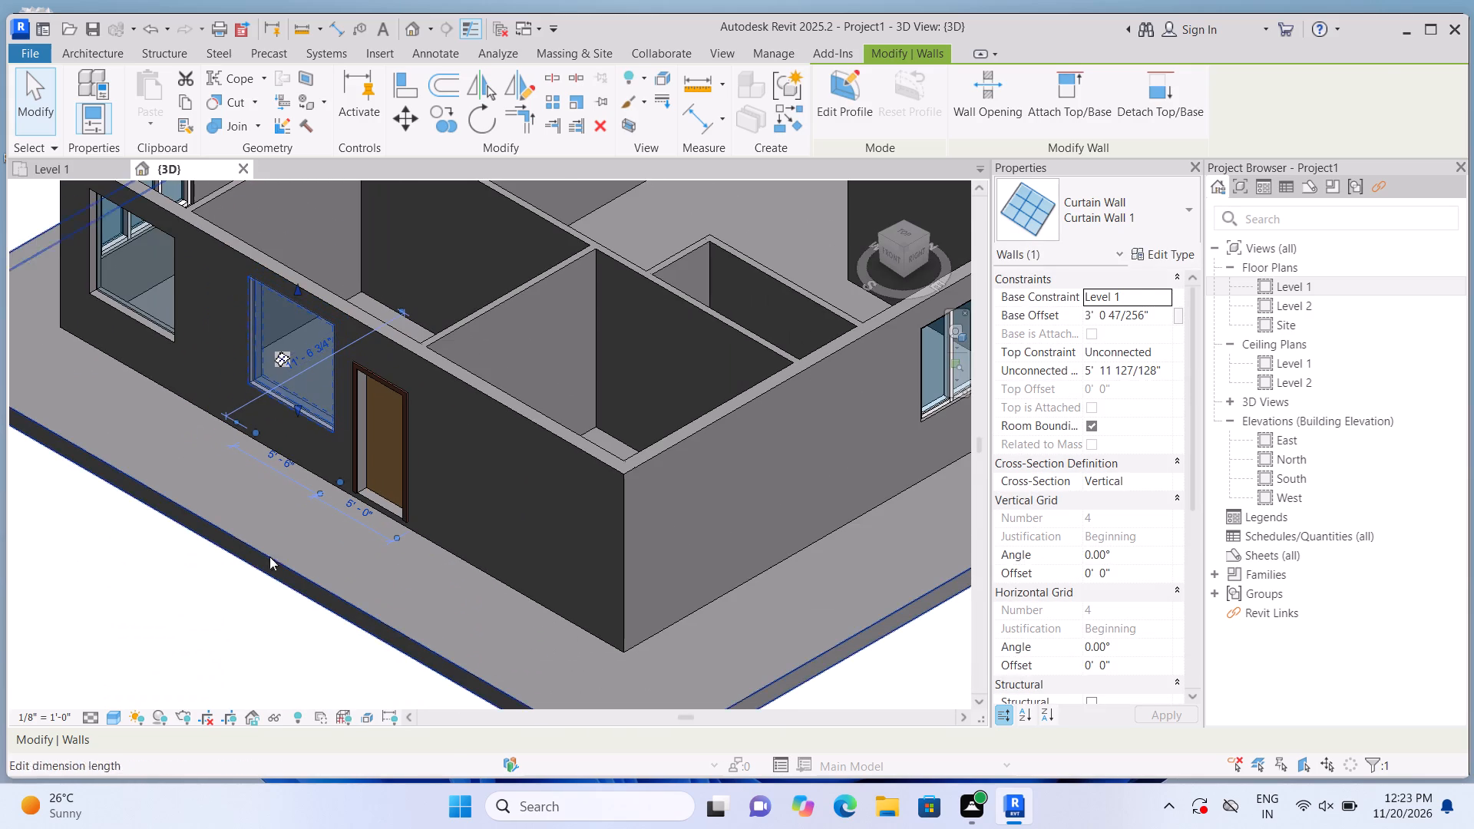
{"action": "left_click", "coordinate": [224, 583]}
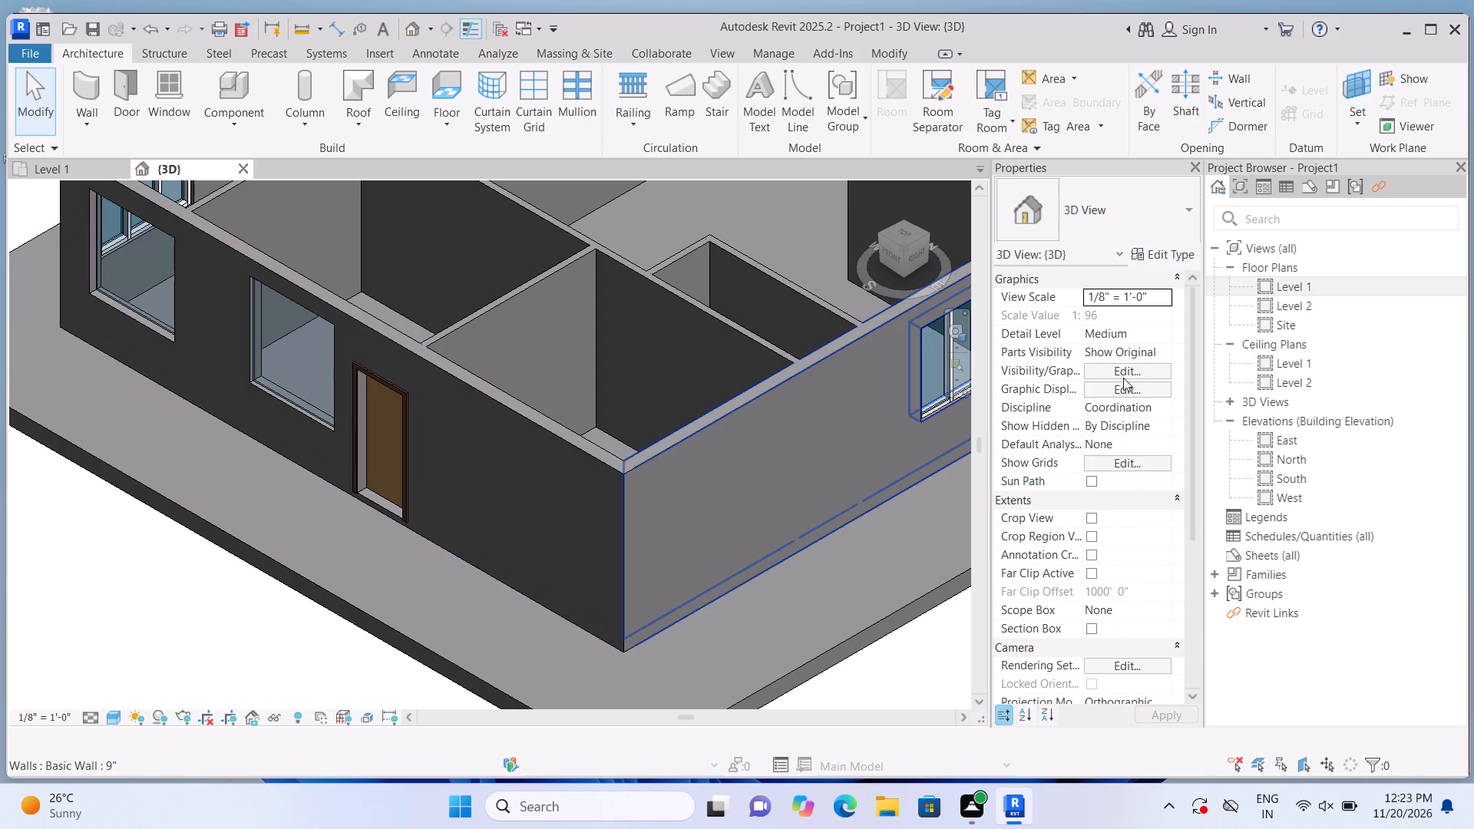
Adjust the top and base of the curtain wall beside the front door to about 2'-7" base offset and 6'-1" height.
{"action": "left_click", "coordinate": [891, 257]}
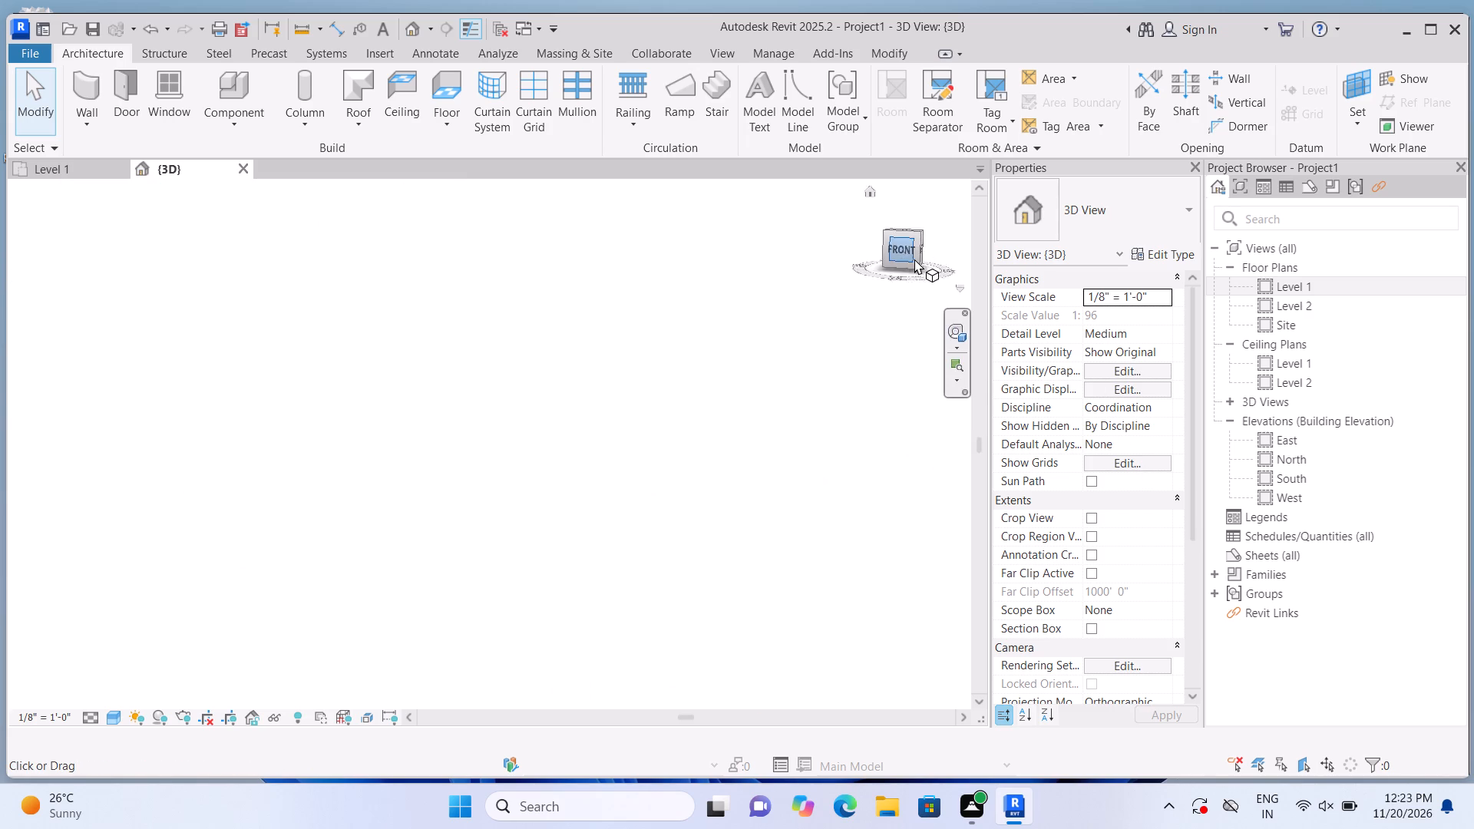
{"action": "scroll", "coordinate": [382, 431], "scroll_direction": "up", "scroll_amount": 7}
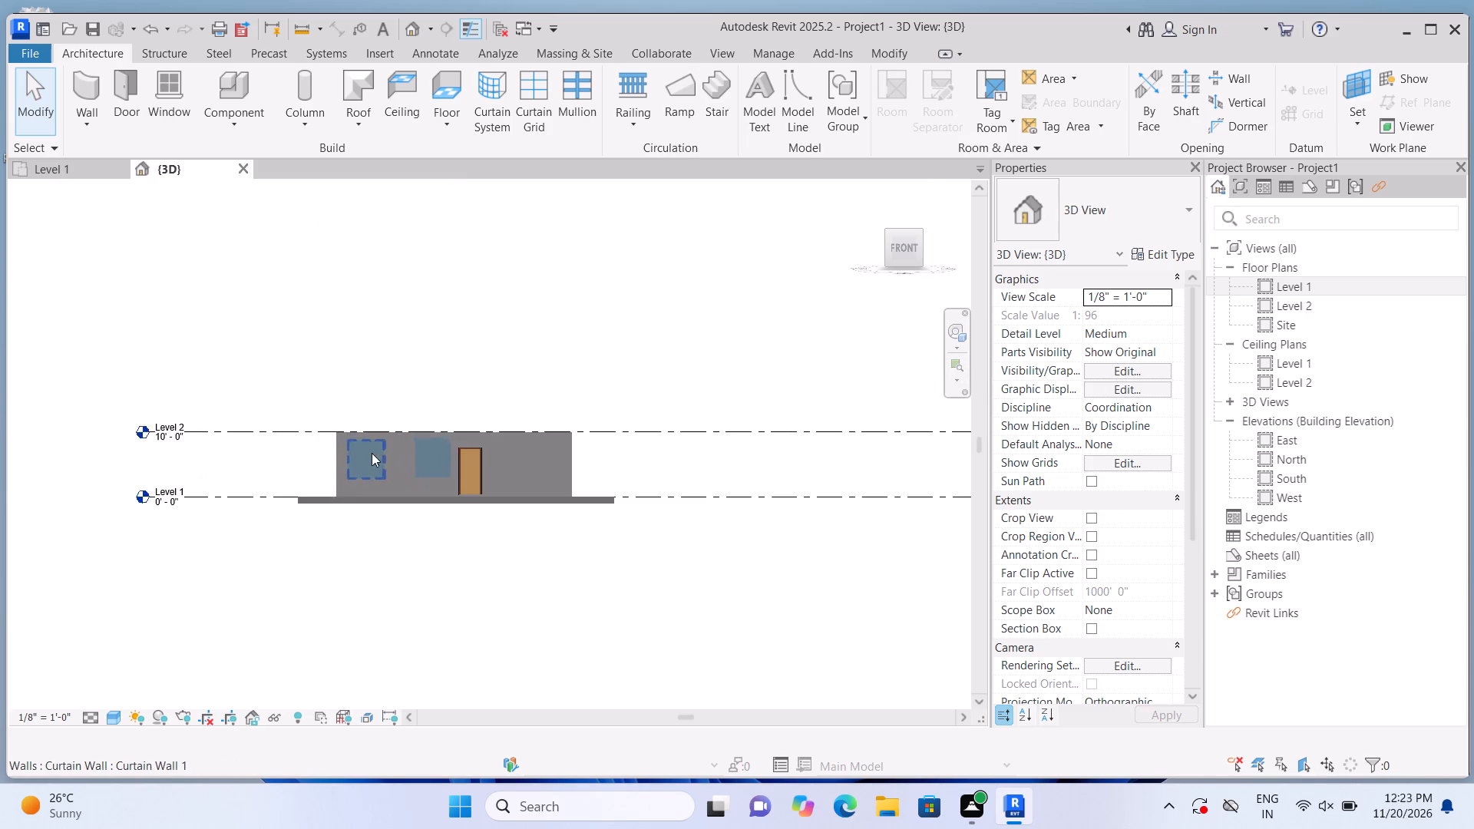
{"action": "scroll", "coordinate": [372, 453], "scroll_direction": "up", "scroll_amount": 5}
{"action": "left_click", "coordinate": [501, 471]}
{"action": "scroll", "coordinate": [500, 456], "scroll_direction": "up", "scroll_amount": 2}
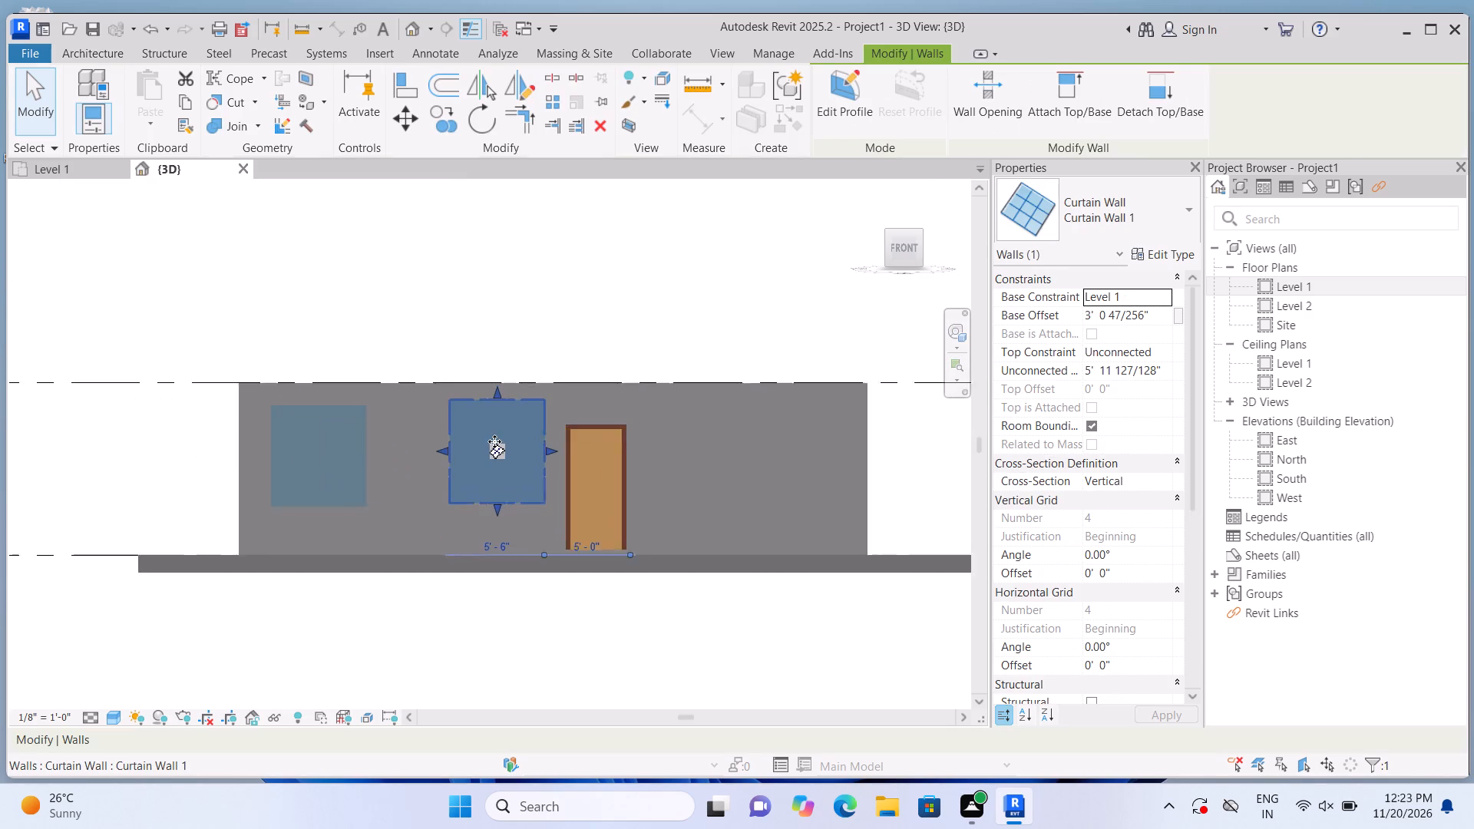
{"action": "scroll", "coordinate": [494, 441], "scroll_direction": "up", "scroll_amount": 1}
{"action": "left_click_drag", "start_coordinate": [495, 381], "coordinate": [499, 401]}
{"action": "left_click", "coordinate": [499, 401]}
{"action": "left_click", "coordinate": [520, 356]}
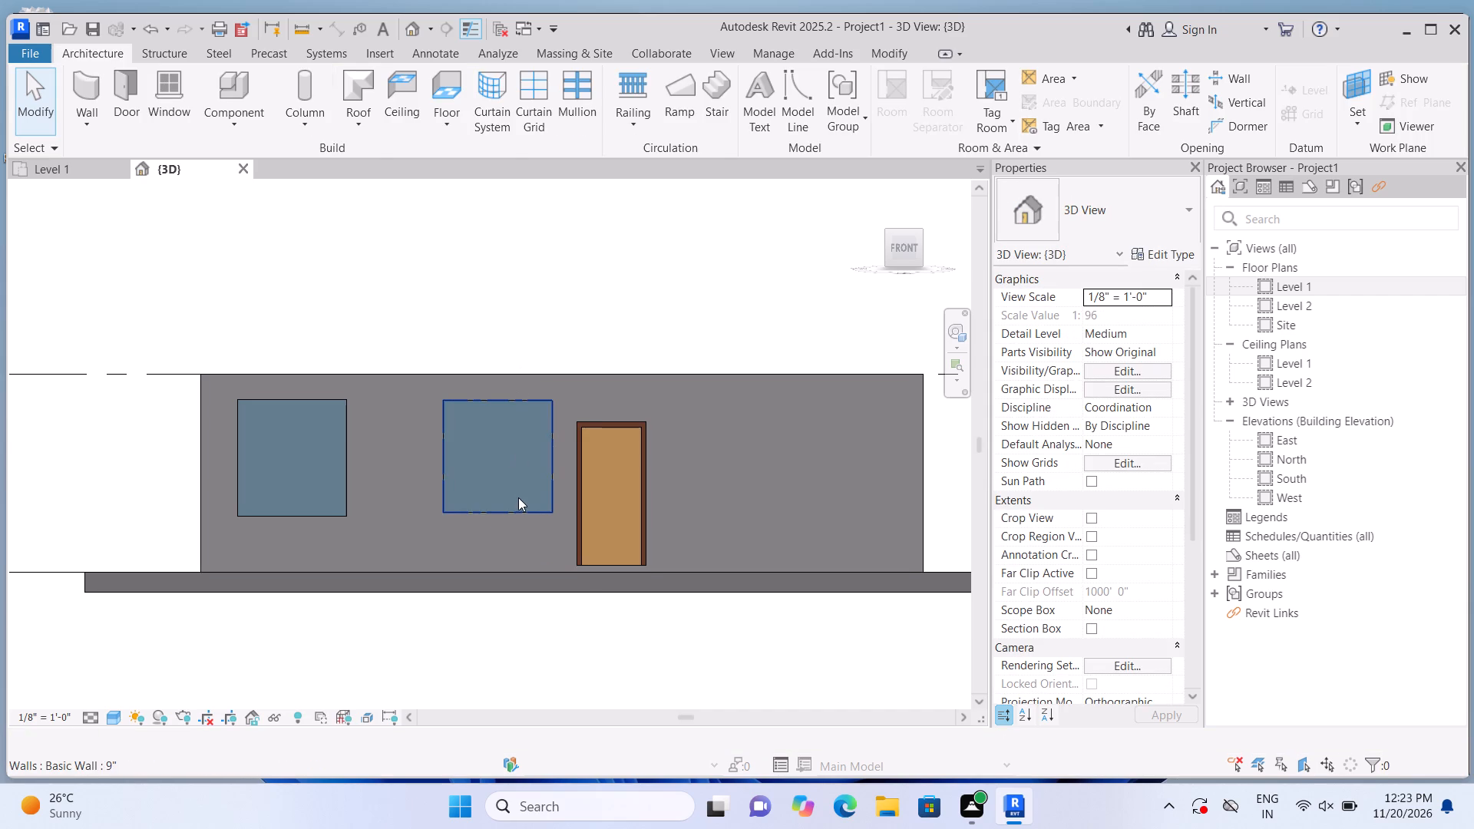
{"action": "left_click", "coordinate": [518, 498]}
{"action": "left_click", "coordinate": [493, 515]}
{"action": "left_click", "coordinate": [497, 521]}
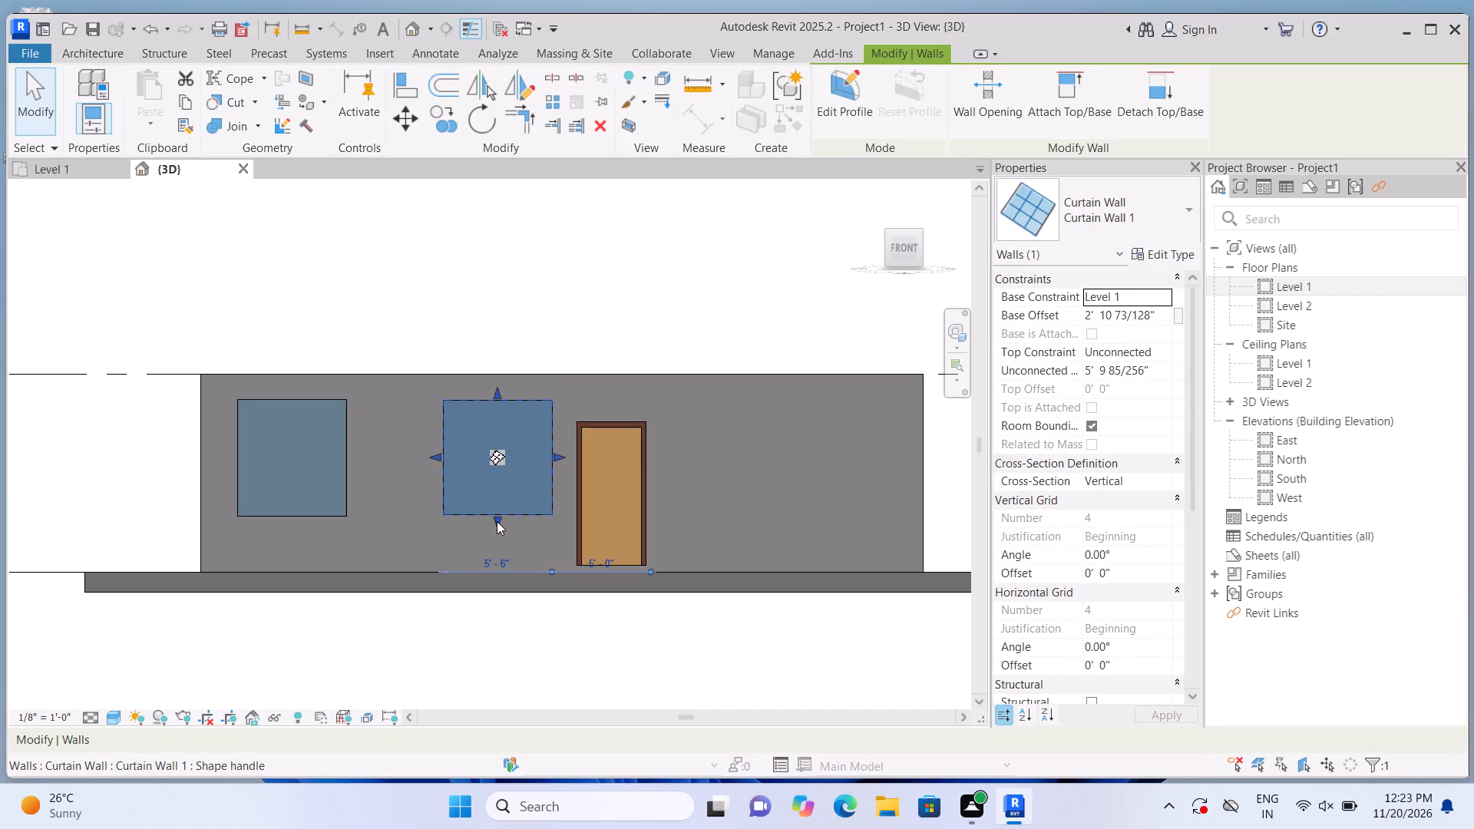
{"action": "left_click", "coordinate": [557, 346]}
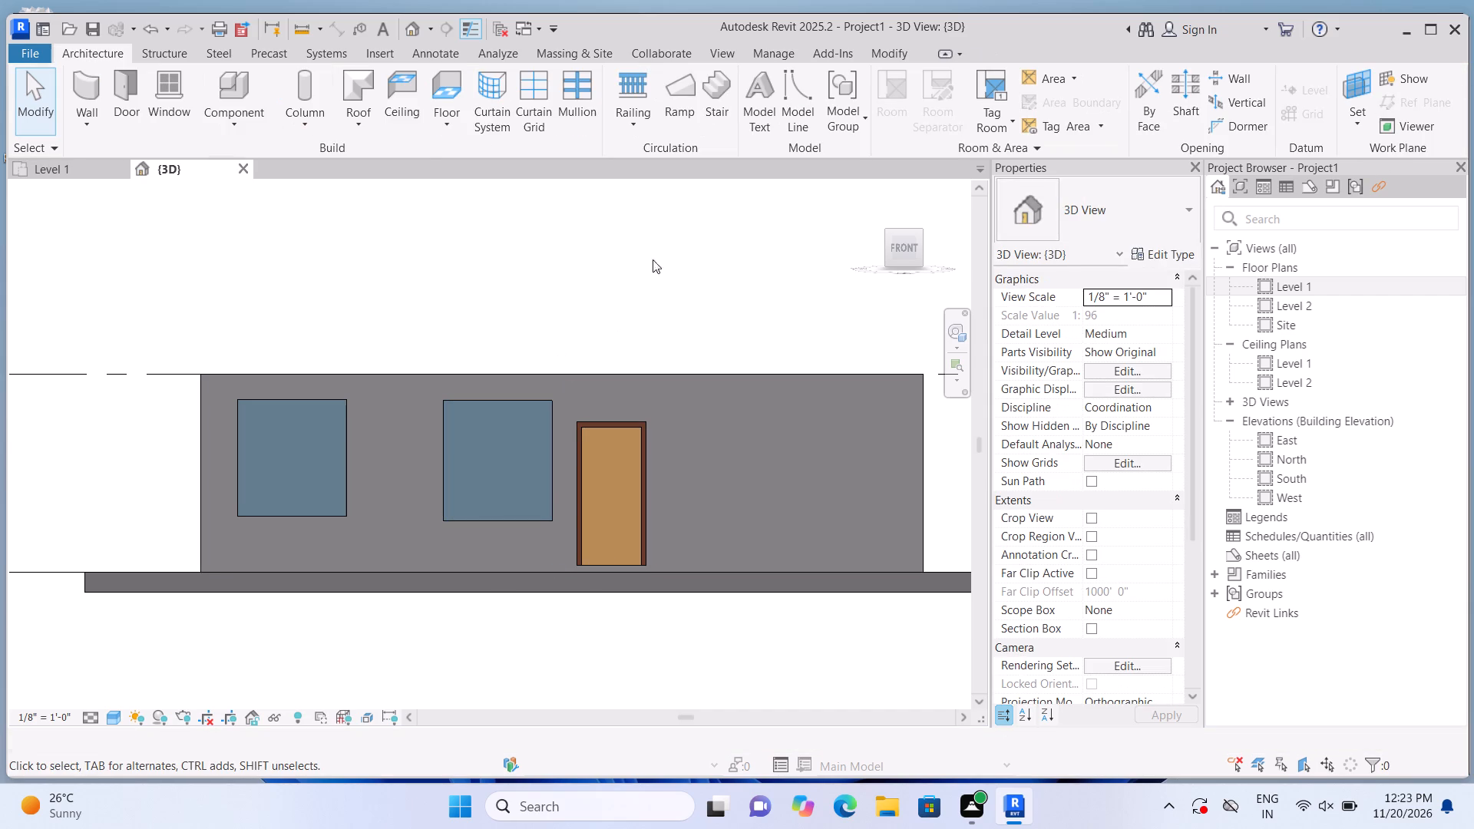
Widen the curtain wall beside the front door to about 6'-0", extending the edge farther from the door.
{"action": "left_click", "coordinate": [537, 478]}
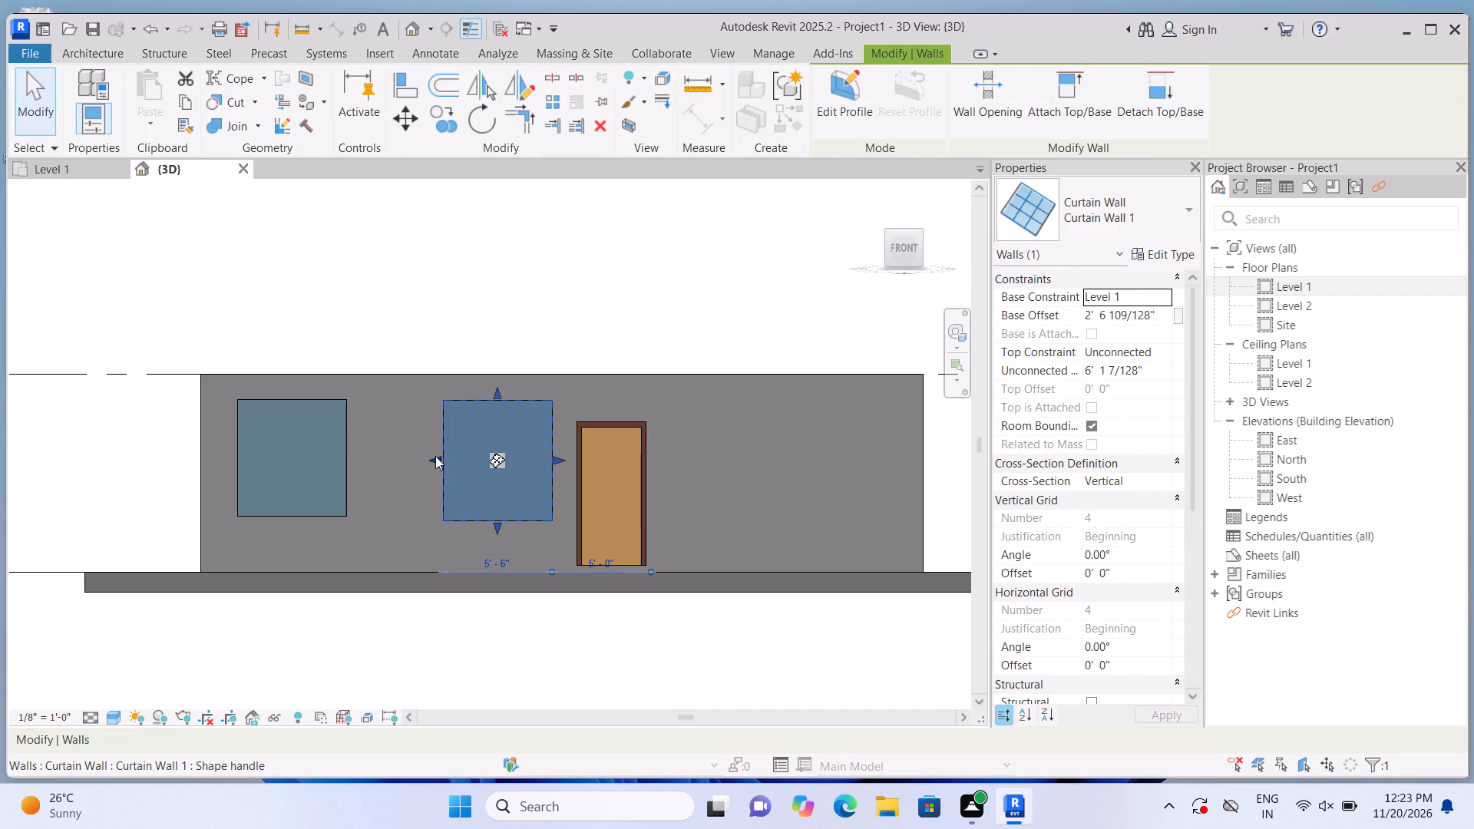
{"action": "left_click", "coordinate": [435, 456]}
{"action": "left_click", "coordinate": [469, 331]}
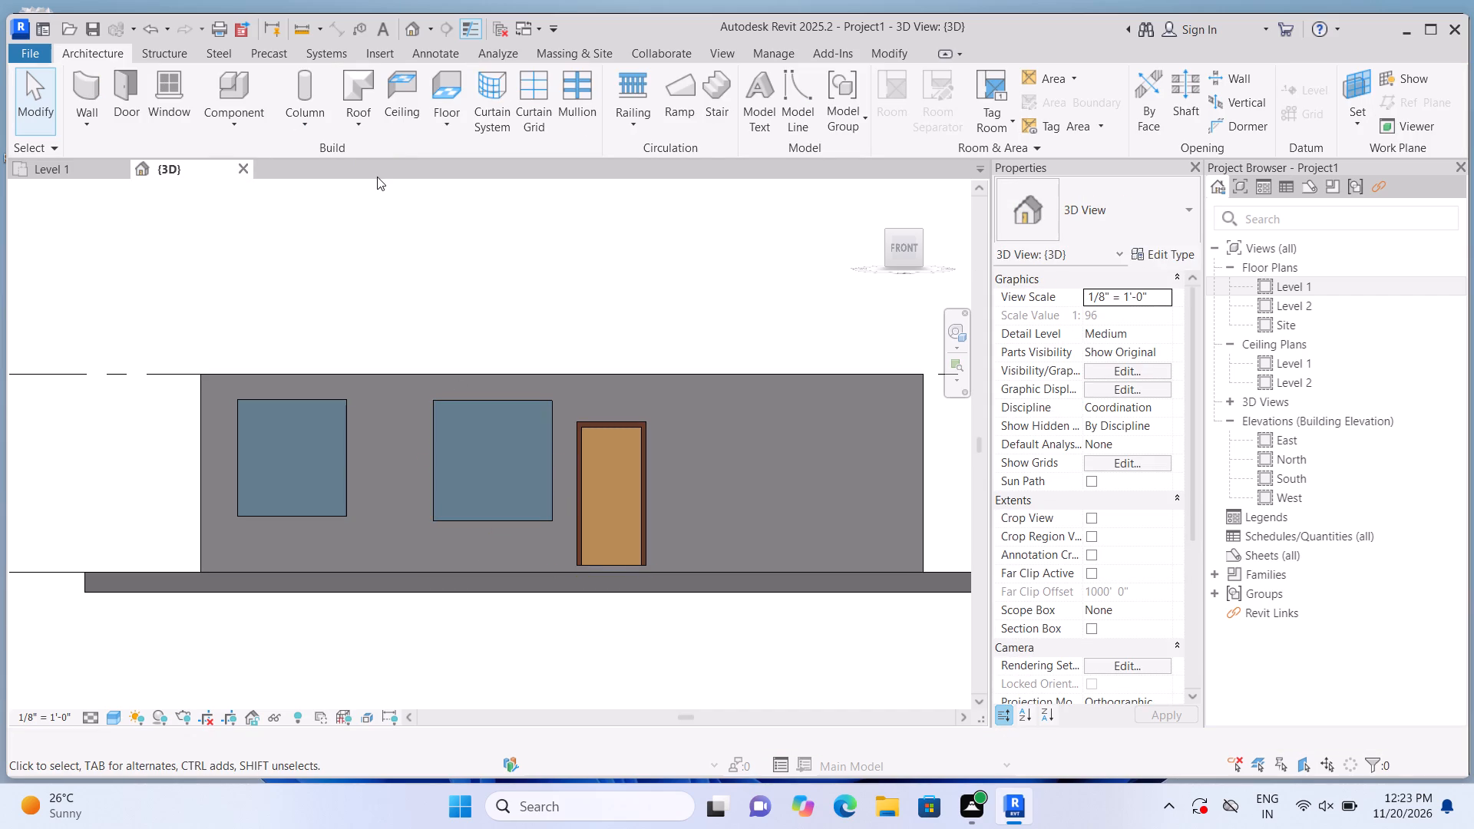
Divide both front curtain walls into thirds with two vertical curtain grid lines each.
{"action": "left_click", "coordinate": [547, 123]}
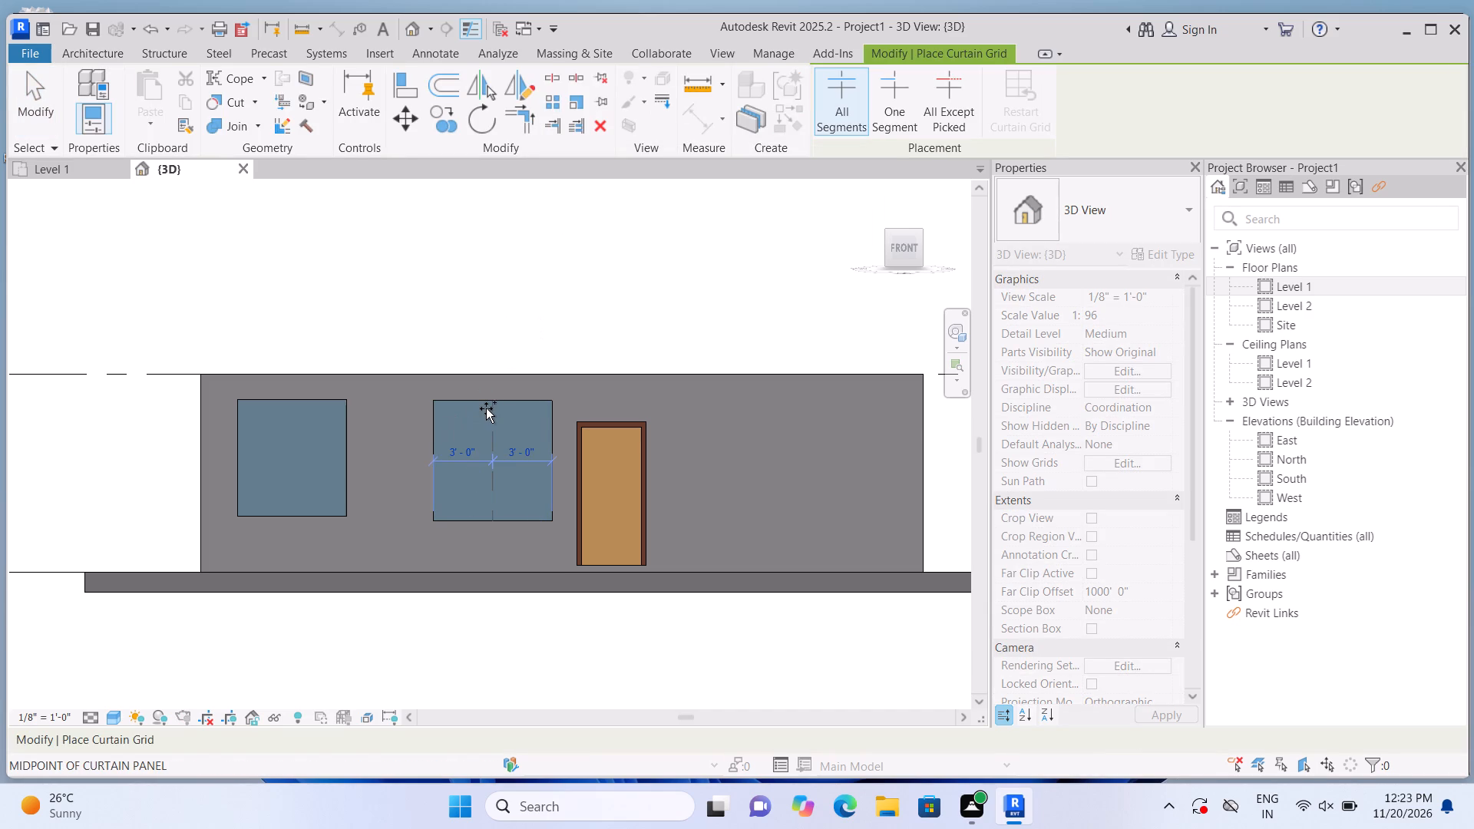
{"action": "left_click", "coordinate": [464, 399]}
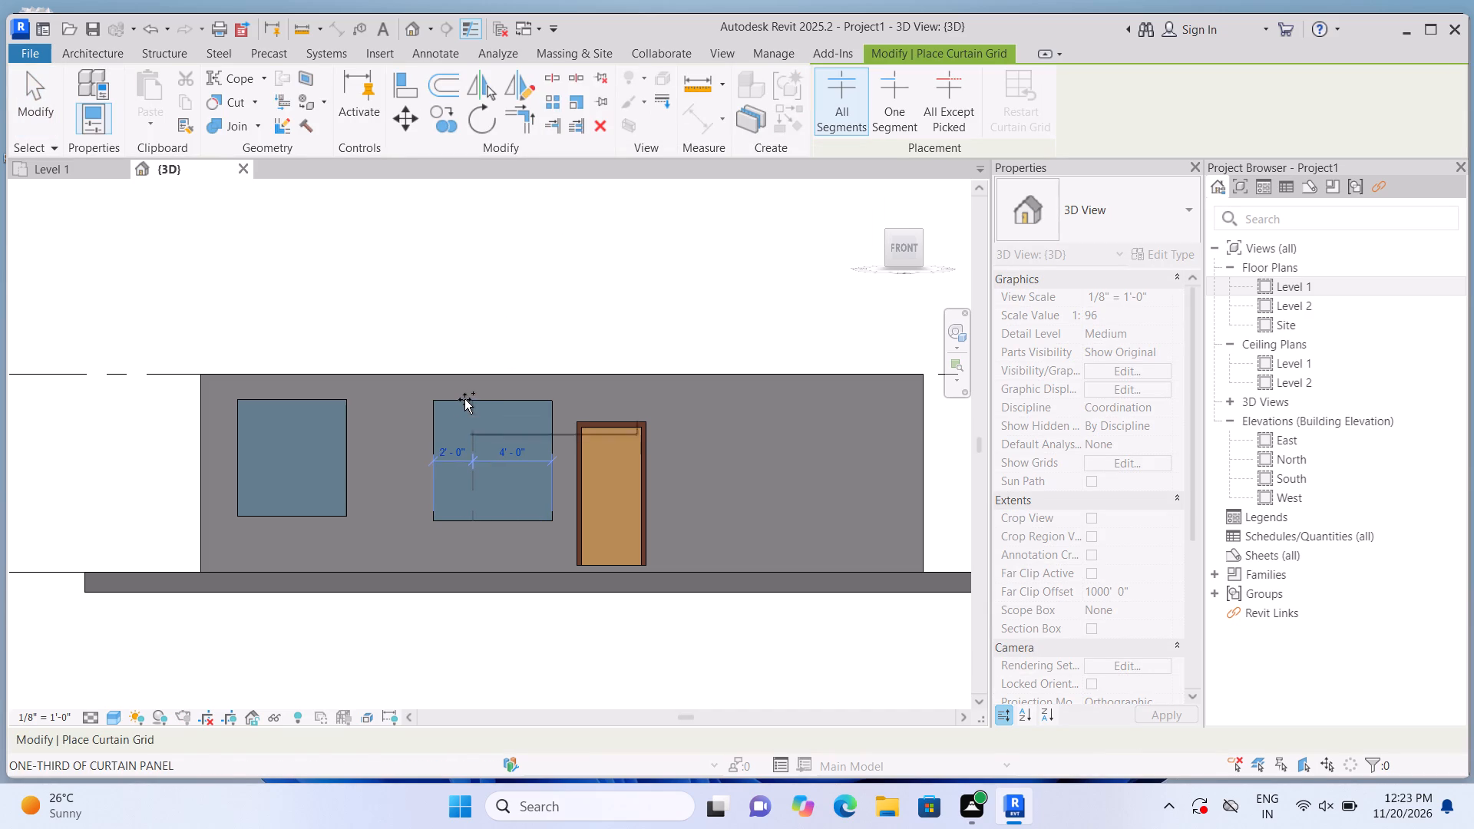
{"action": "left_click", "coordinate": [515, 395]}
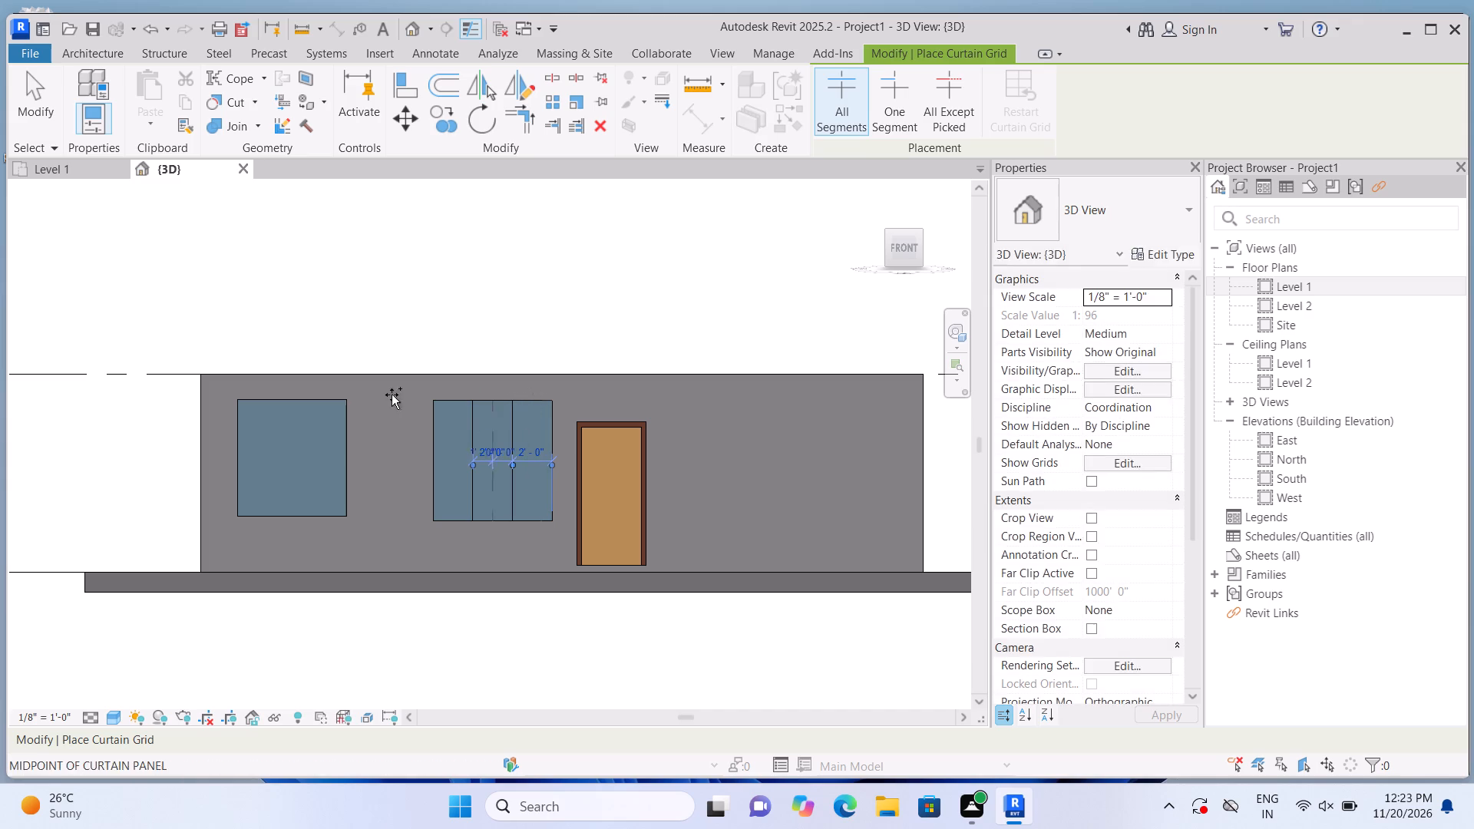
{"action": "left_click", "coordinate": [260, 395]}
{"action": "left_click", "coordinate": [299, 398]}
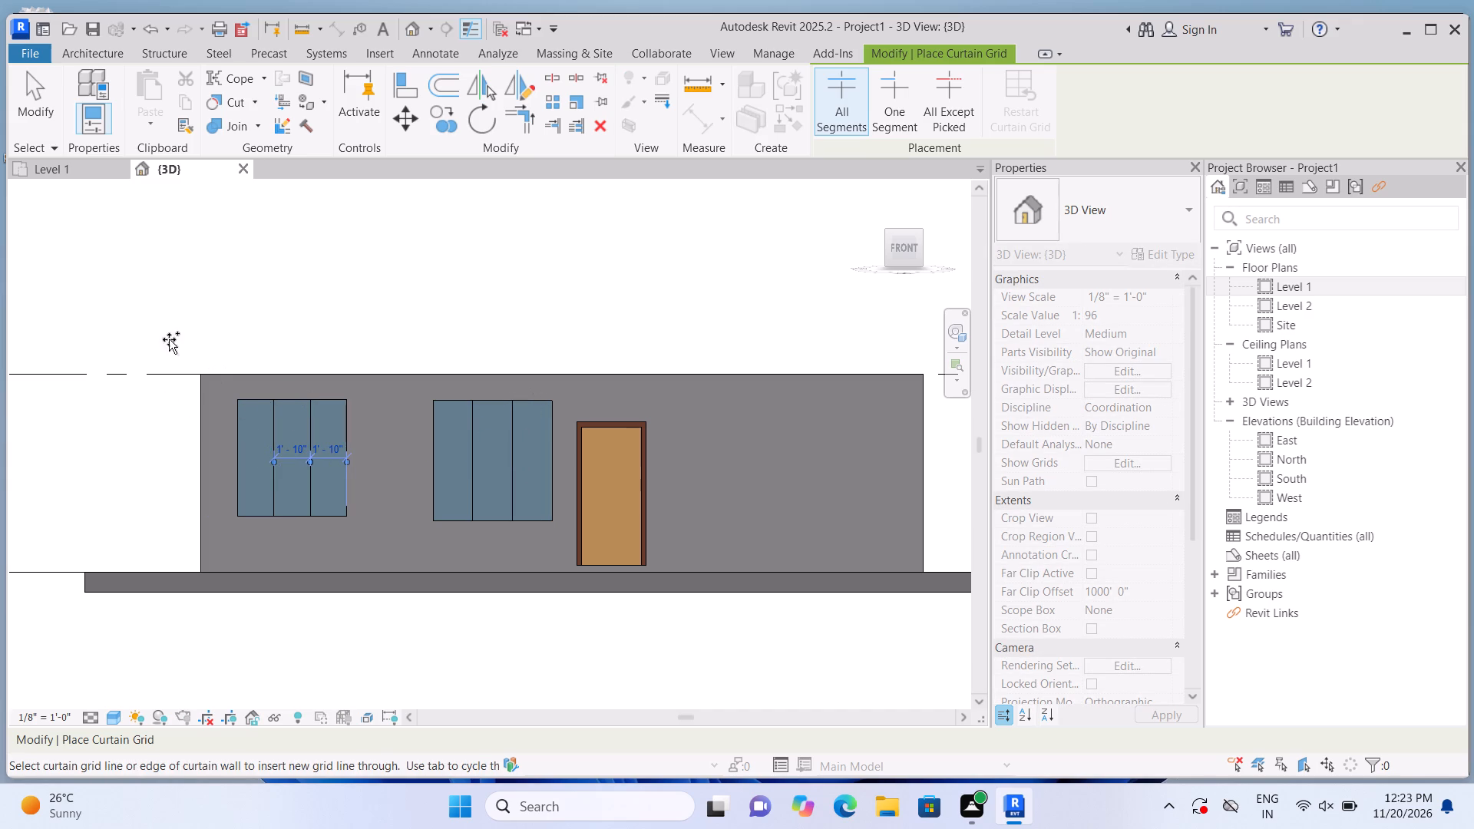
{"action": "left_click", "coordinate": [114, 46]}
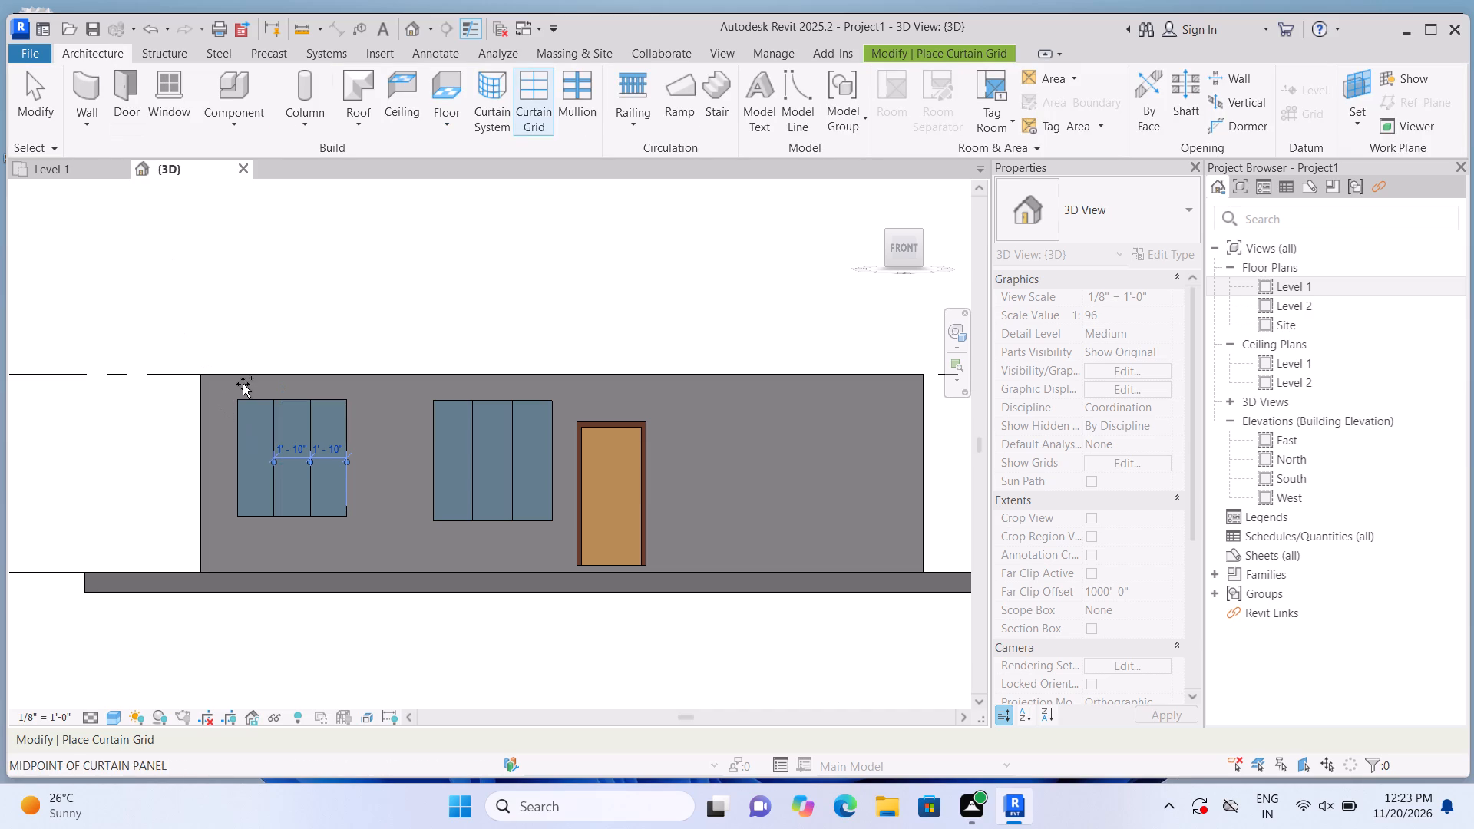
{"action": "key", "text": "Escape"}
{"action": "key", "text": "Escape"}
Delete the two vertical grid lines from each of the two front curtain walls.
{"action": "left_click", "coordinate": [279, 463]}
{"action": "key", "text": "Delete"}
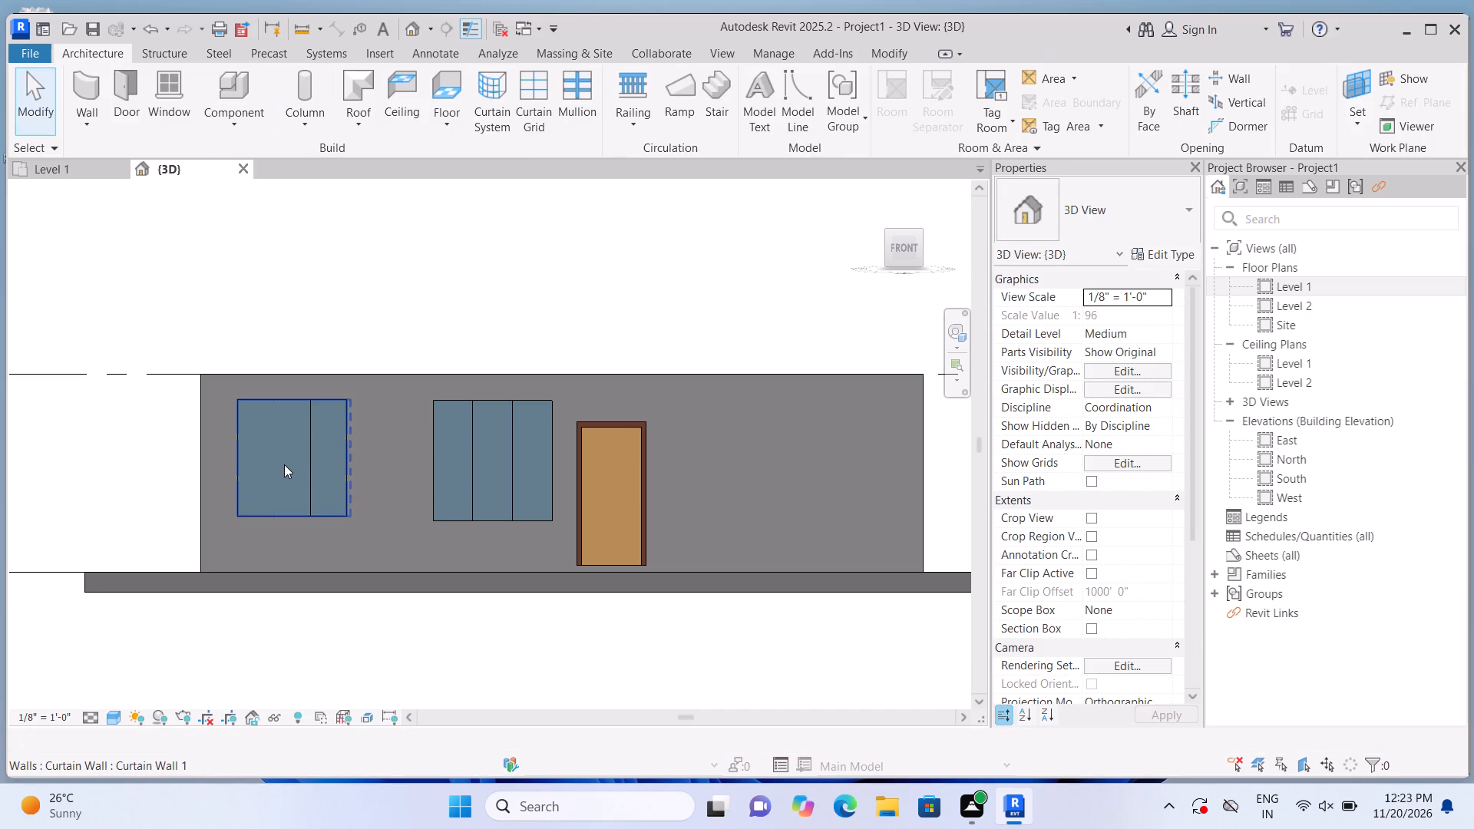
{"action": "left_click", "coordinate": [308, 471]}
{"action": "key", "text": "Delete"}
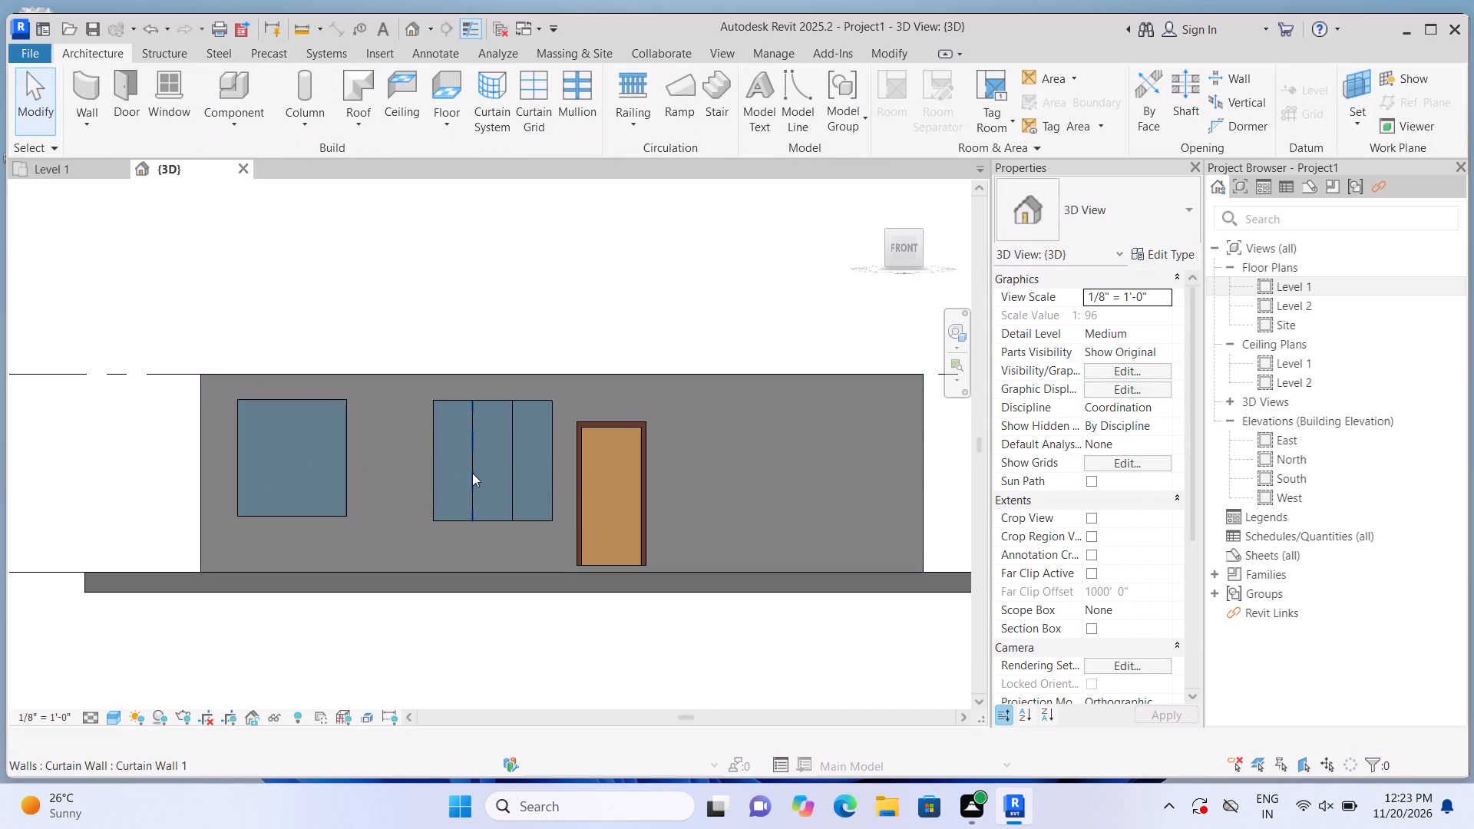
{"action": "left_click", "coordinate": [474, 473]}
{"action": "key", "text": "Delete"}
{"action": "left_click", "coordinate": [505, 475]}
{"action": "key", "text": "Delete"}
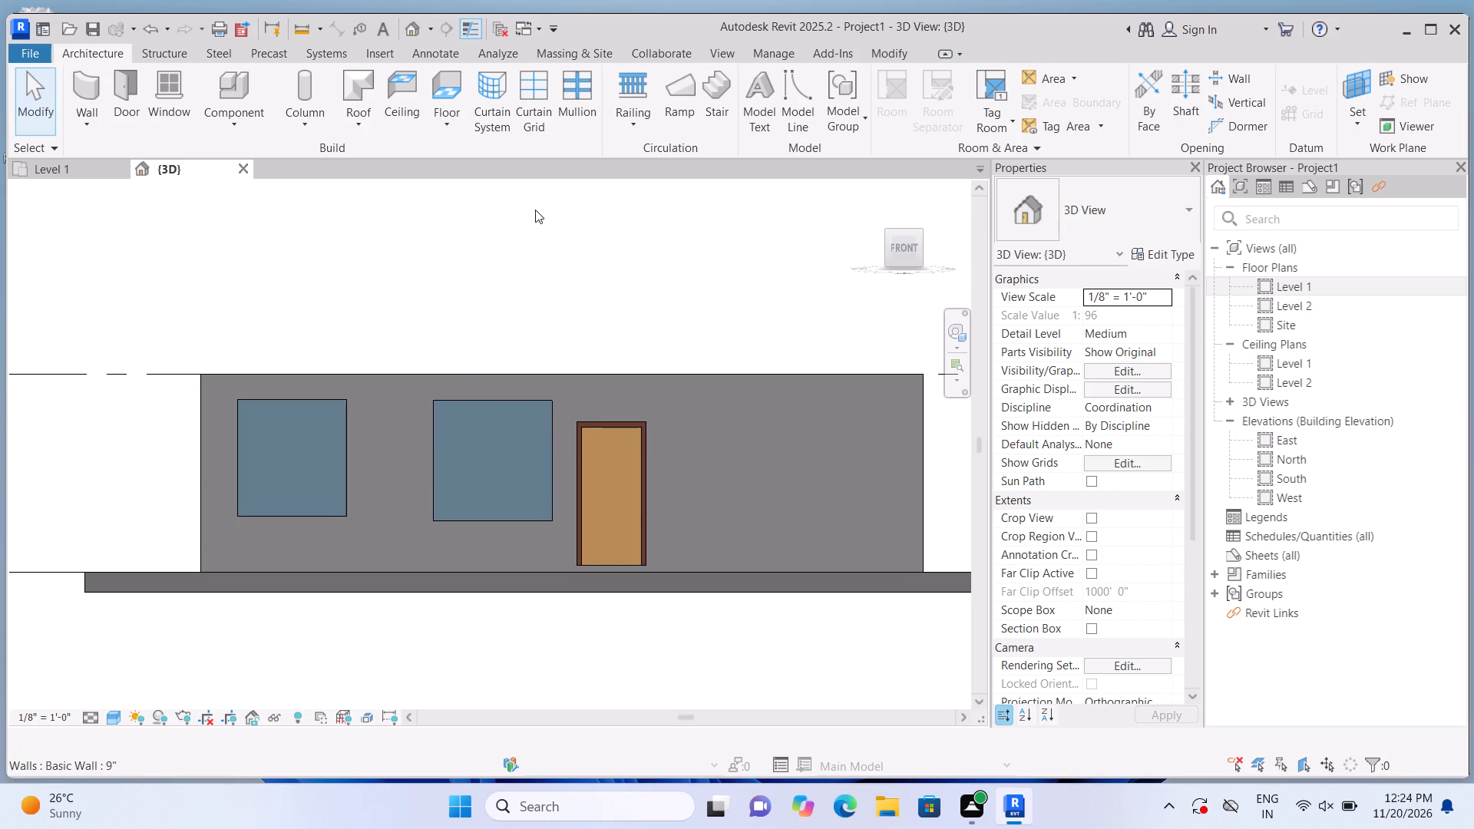
Add one vertical curtain grid line at the midpoint of each of the two front curtain walls.
{"action": "left_click", "coordinate": [531, 124]}
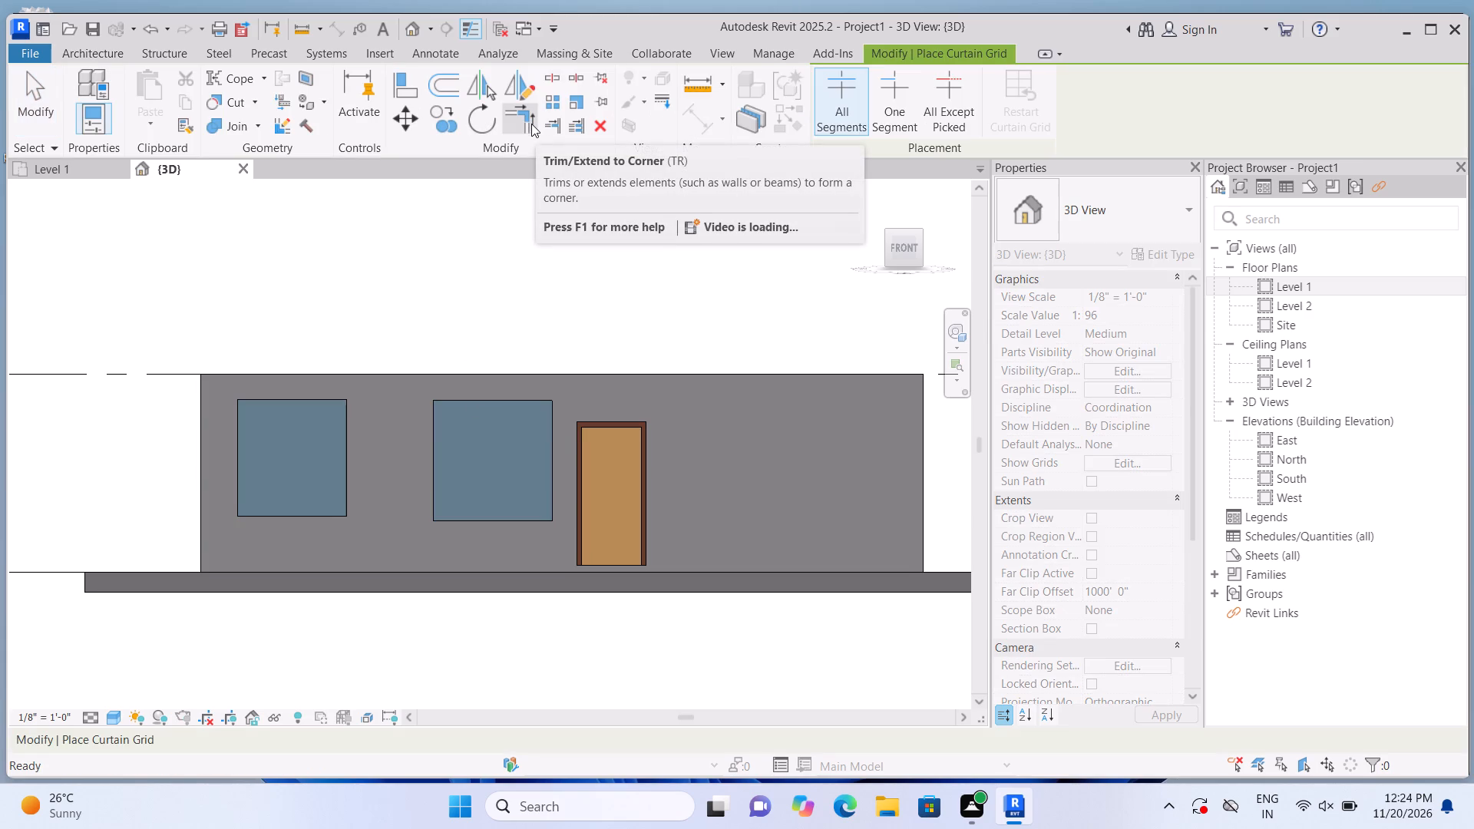
{"action": "scroll", "coordinate": [488, 461], "scroll_direction": "up", "scroll_amount": 1}
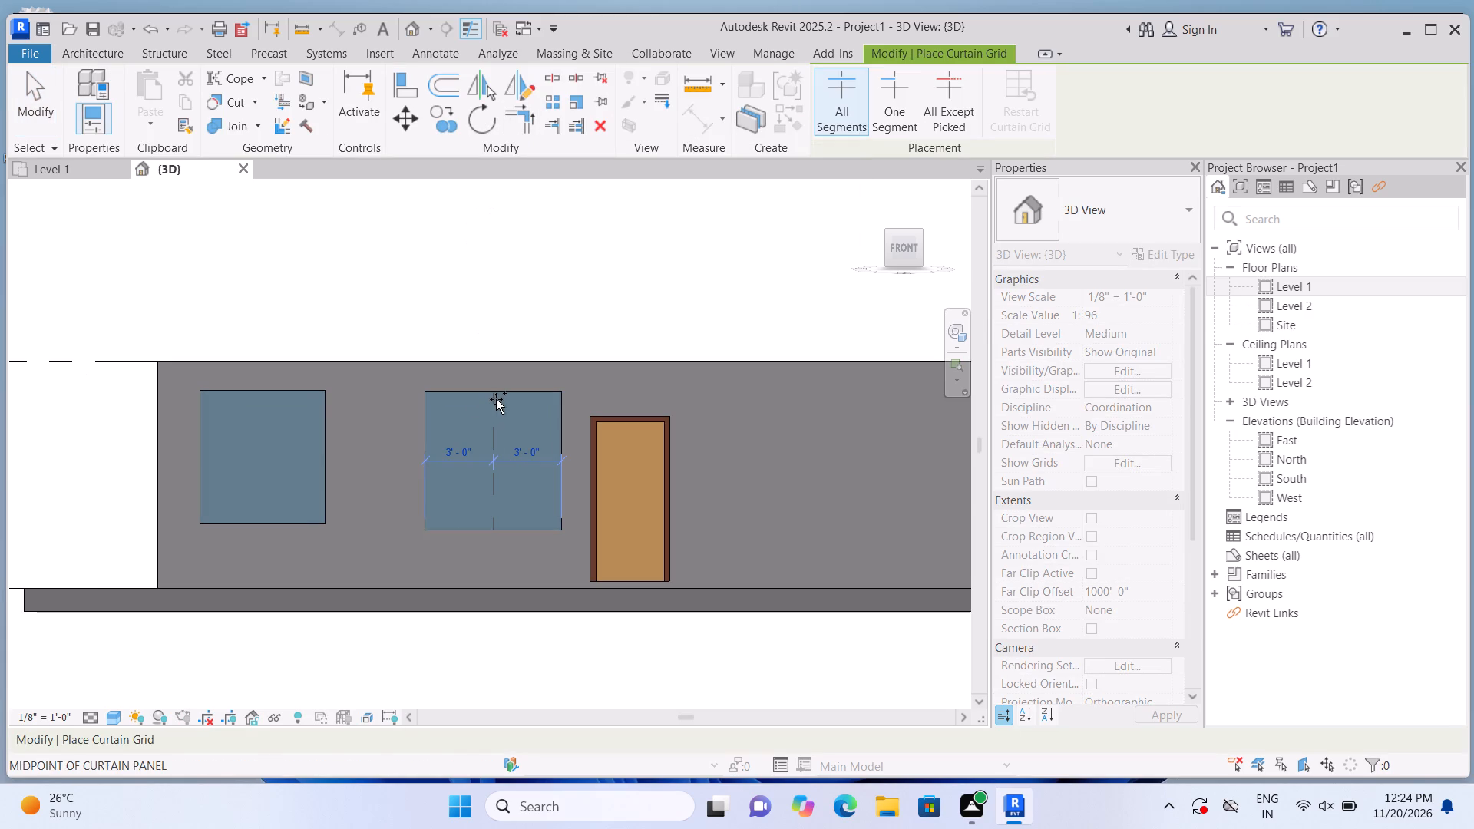
{"action": "left_click", "coordinate": [496, 399]}
{"action": "left_click", "coordinate": [272, 386]}
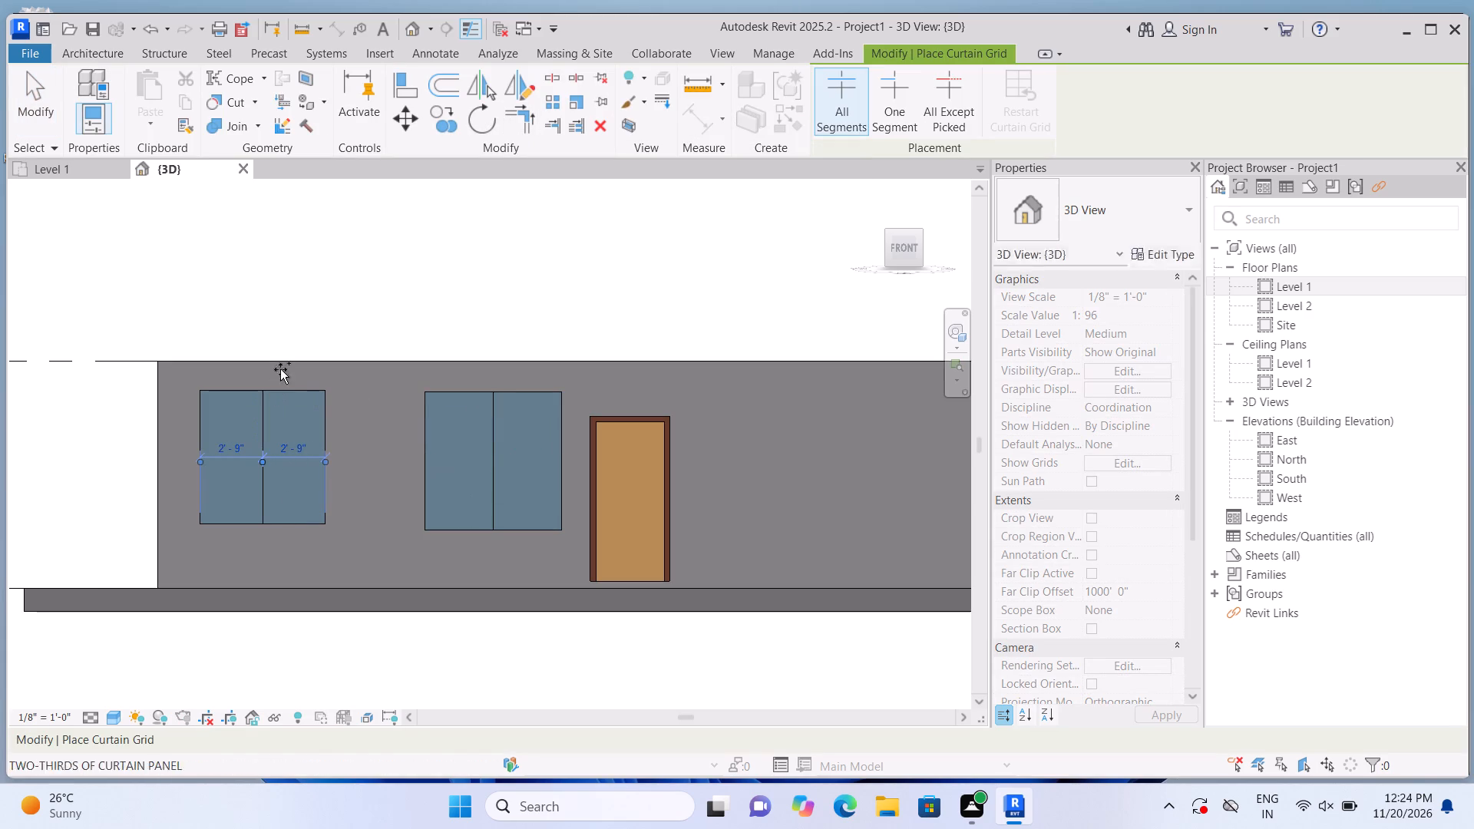
Place 2.5" x 5" rectangular mullions on the centre grid line and all four edges of the curtain wall beside the front door.
{"action": "left_click", "coordinate": [117, 48]}
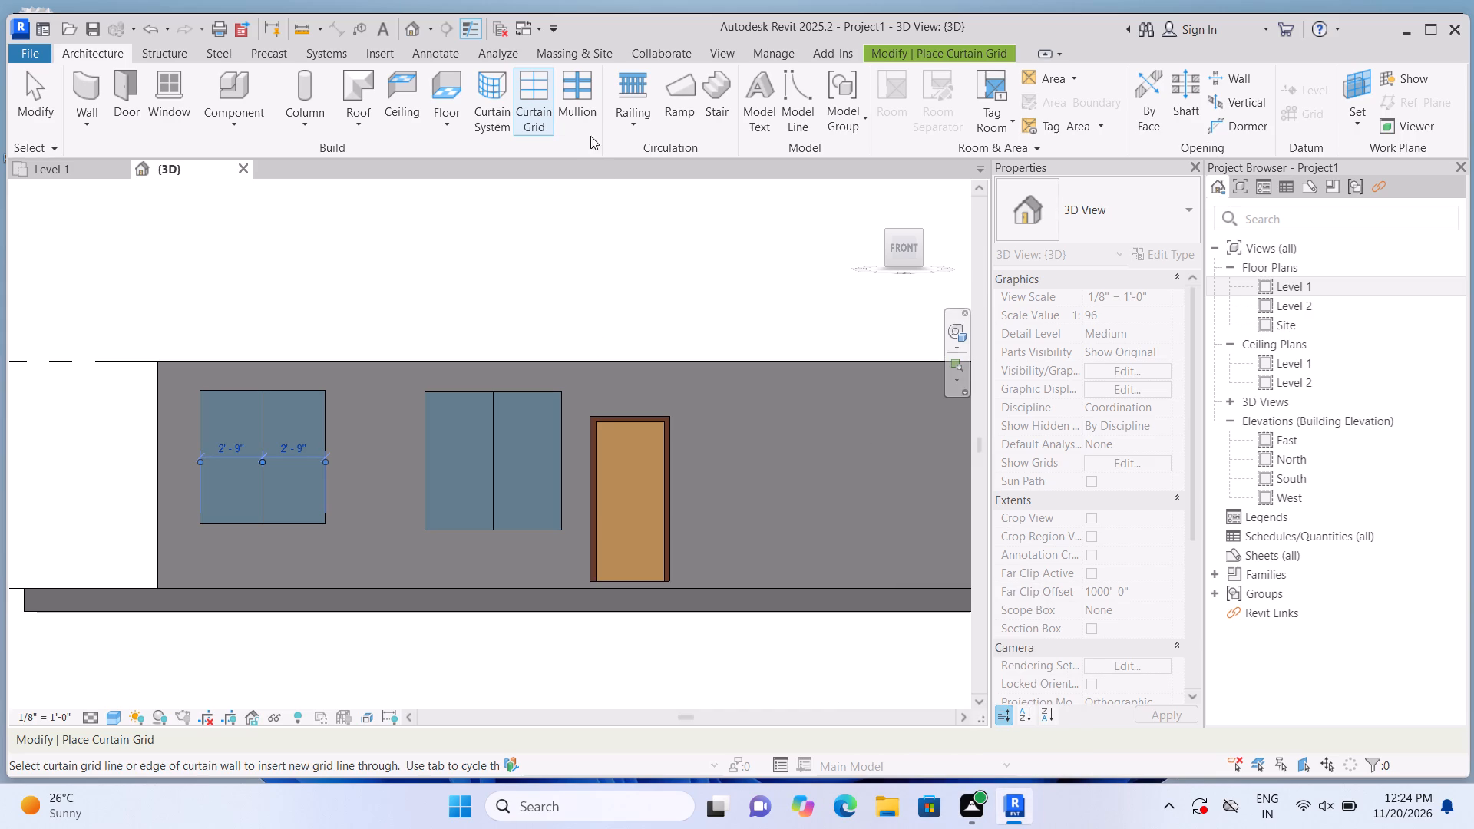
{"action": "left_click", "coordinate": [587, 114]}
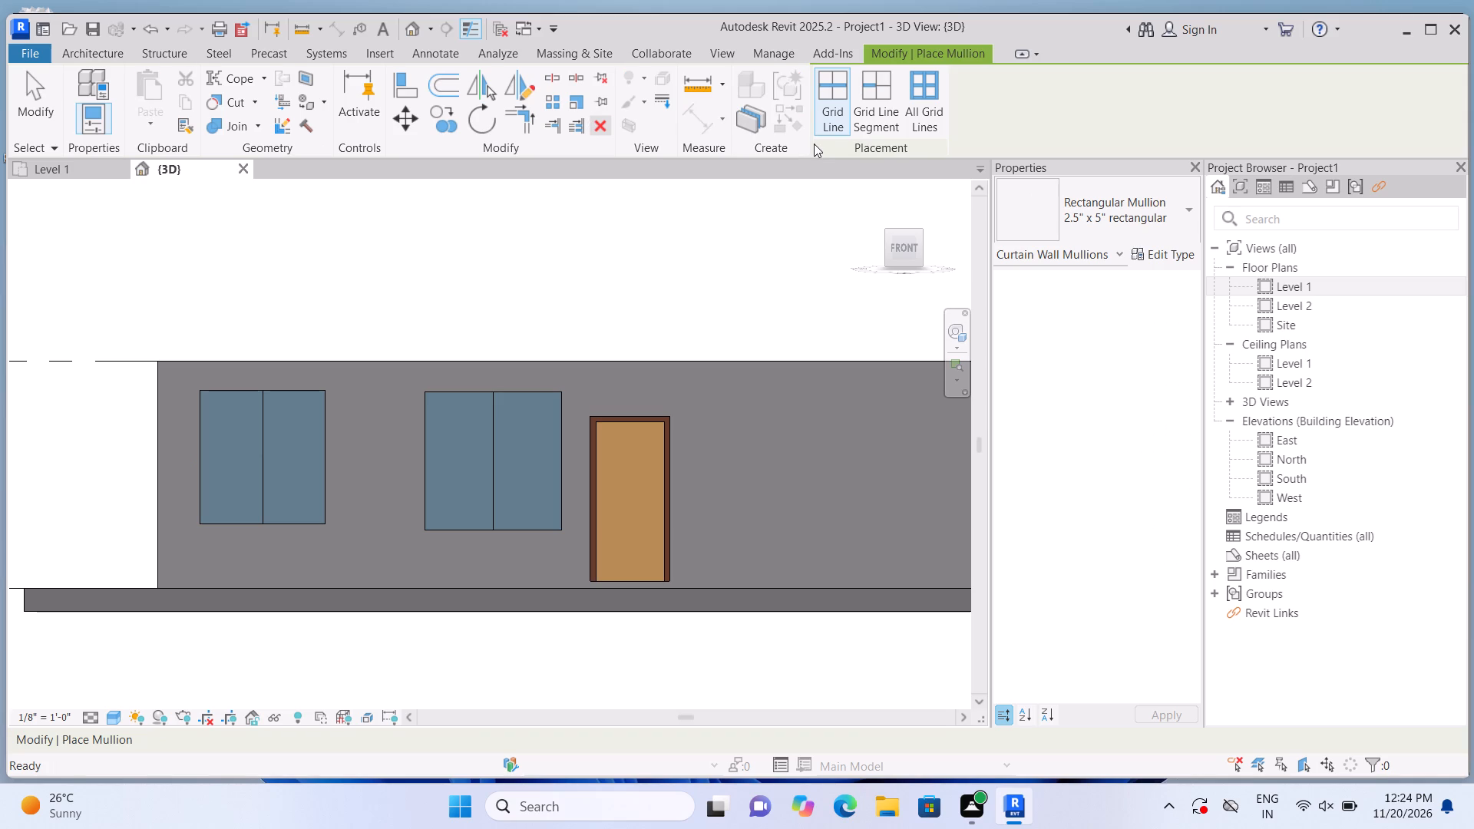
{"action": "left_click", "coordinate": [507, 451]}
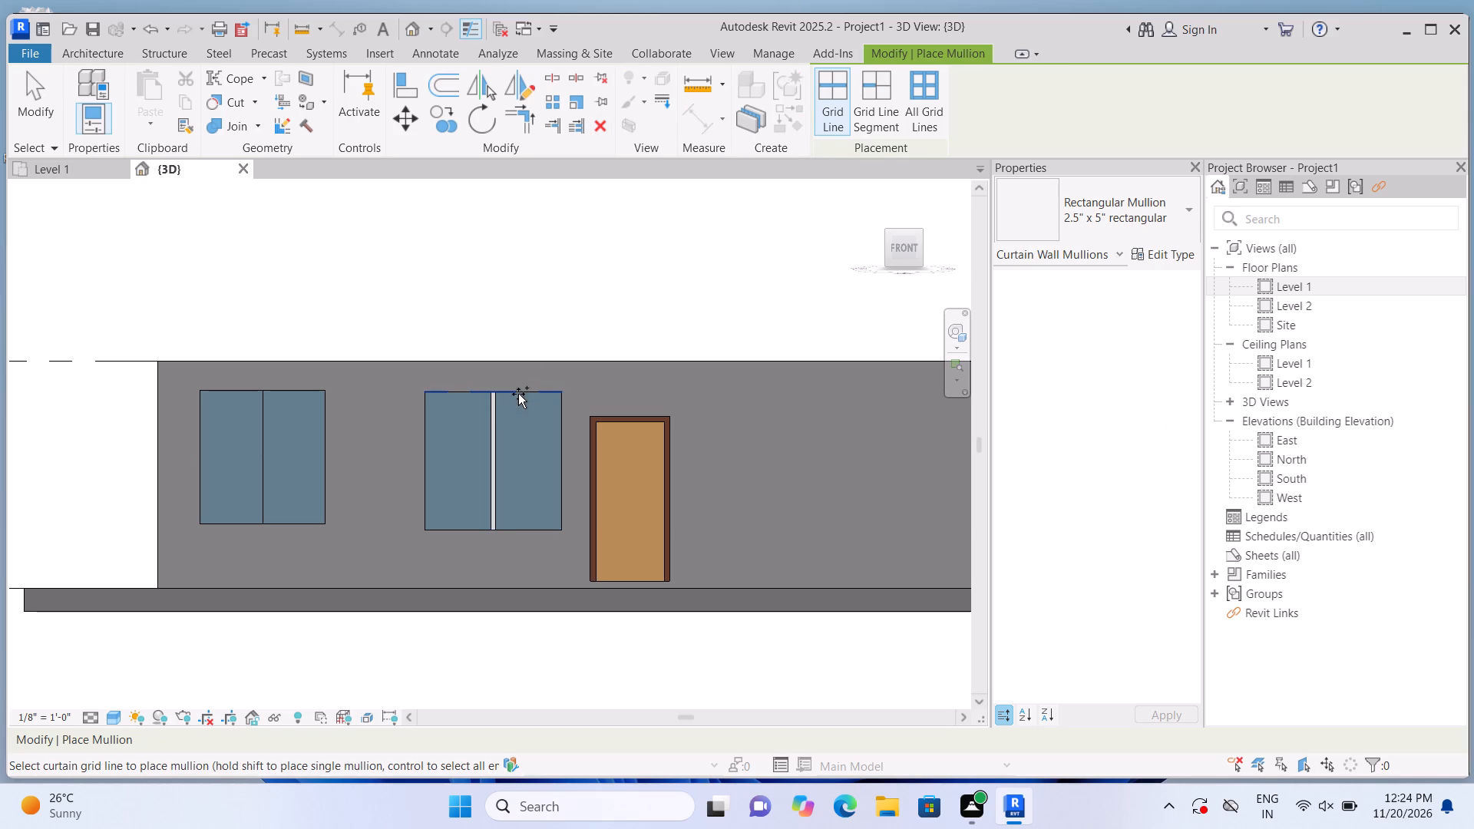
{"action": "left_click", "coordinate": [518, 394]}
{"action": "left_click", "coordinate": [568, 449]}
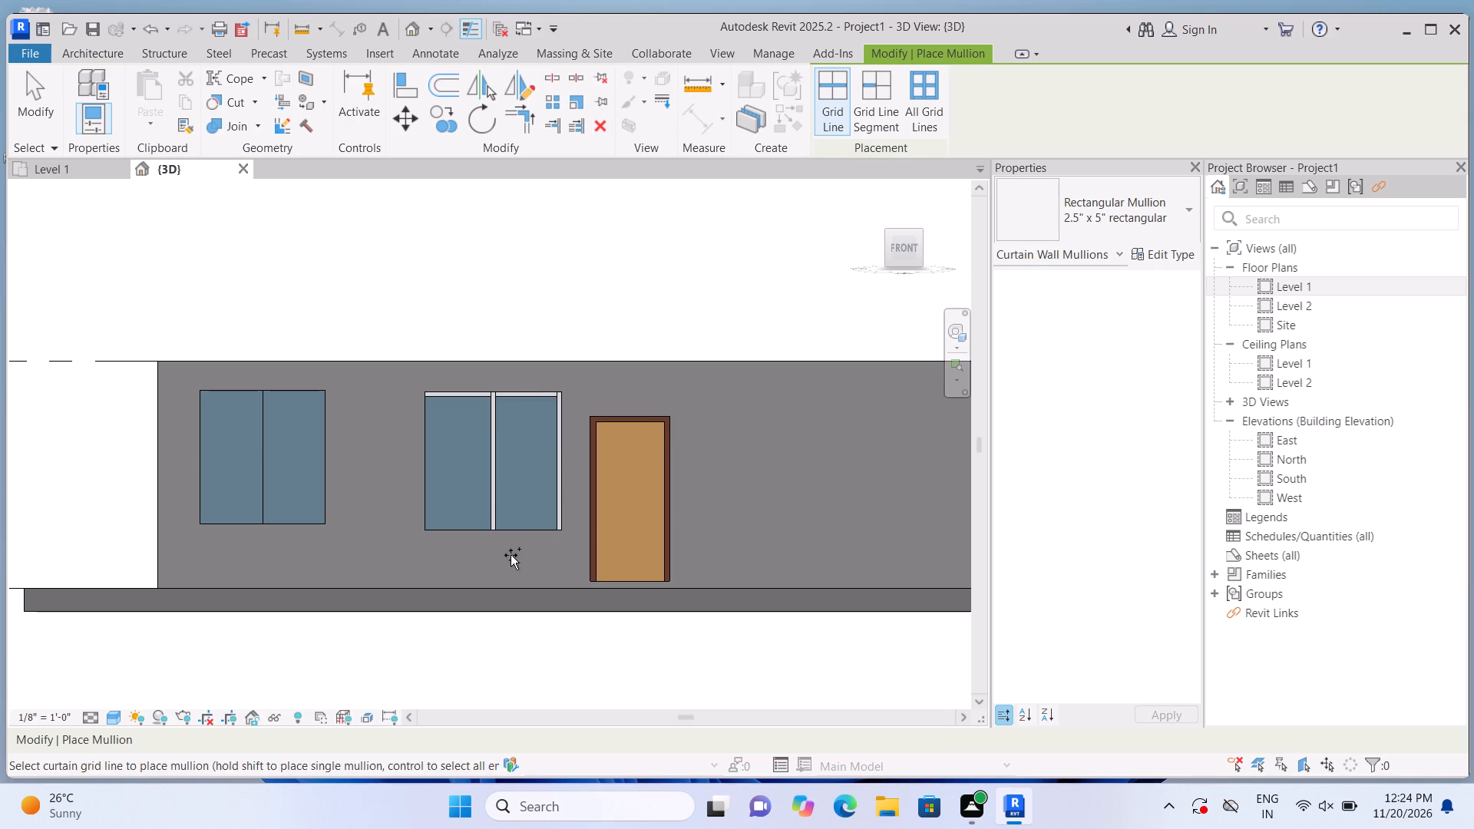
{"action": "left_click", "coordinate": [424, 492]}
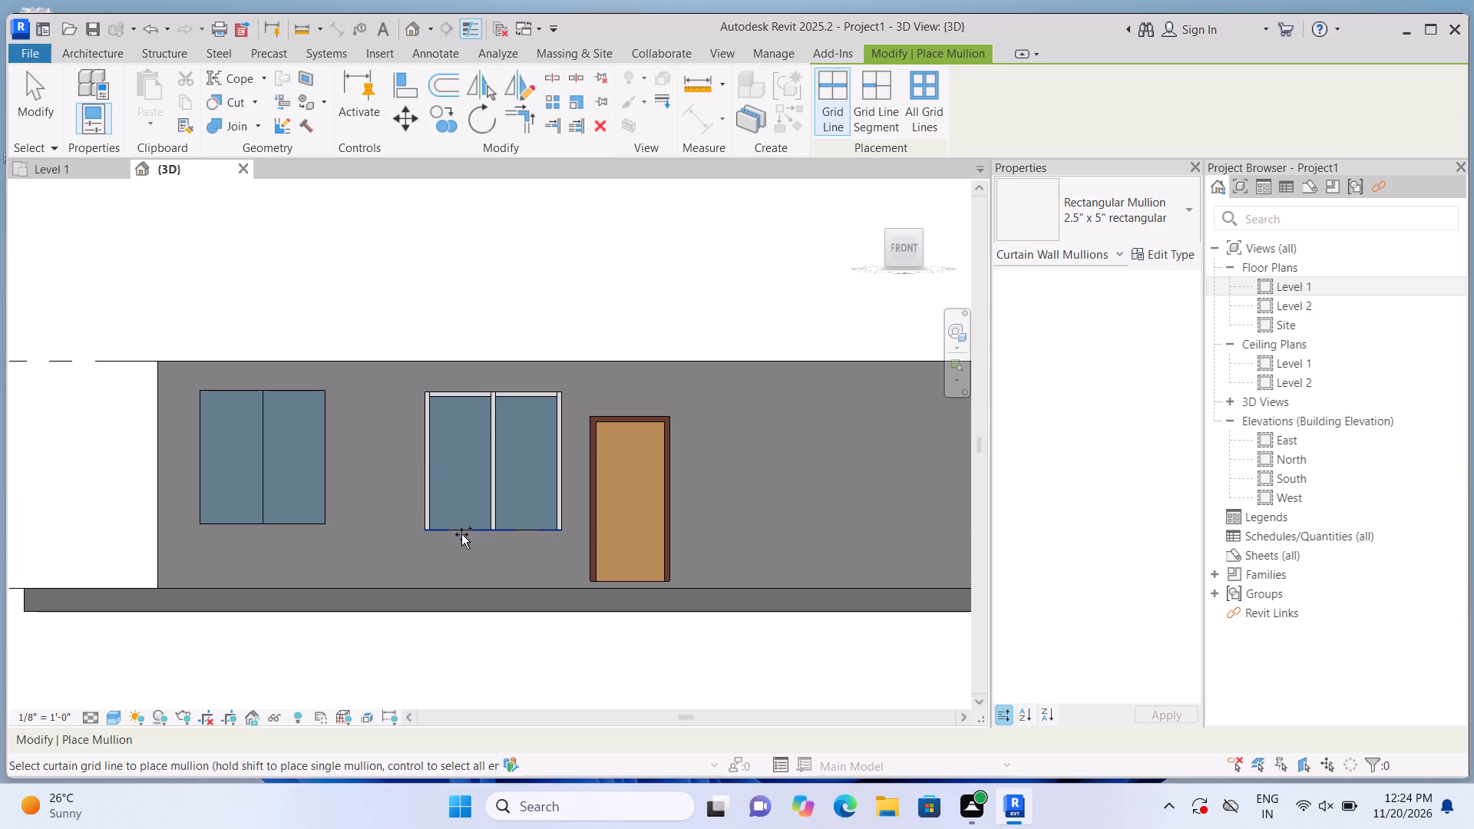
{"action": "left_click", "coordinate": [461, 534]}
Place 2.5" x 5" rectangular mullions on the centre grid line and all four edges of the curtain wall near the front wall's outer corner.
{"action": "scroll", "coordinate": [496, 527], "scroll_direction": "down", "scroll_amount": 2}
{"action": "scroll", "coordinate": [390, 524], "scroll_direction": "up", "scroll_amount": 4}
{"action": "left_click", "coordinate": [301, 487]}
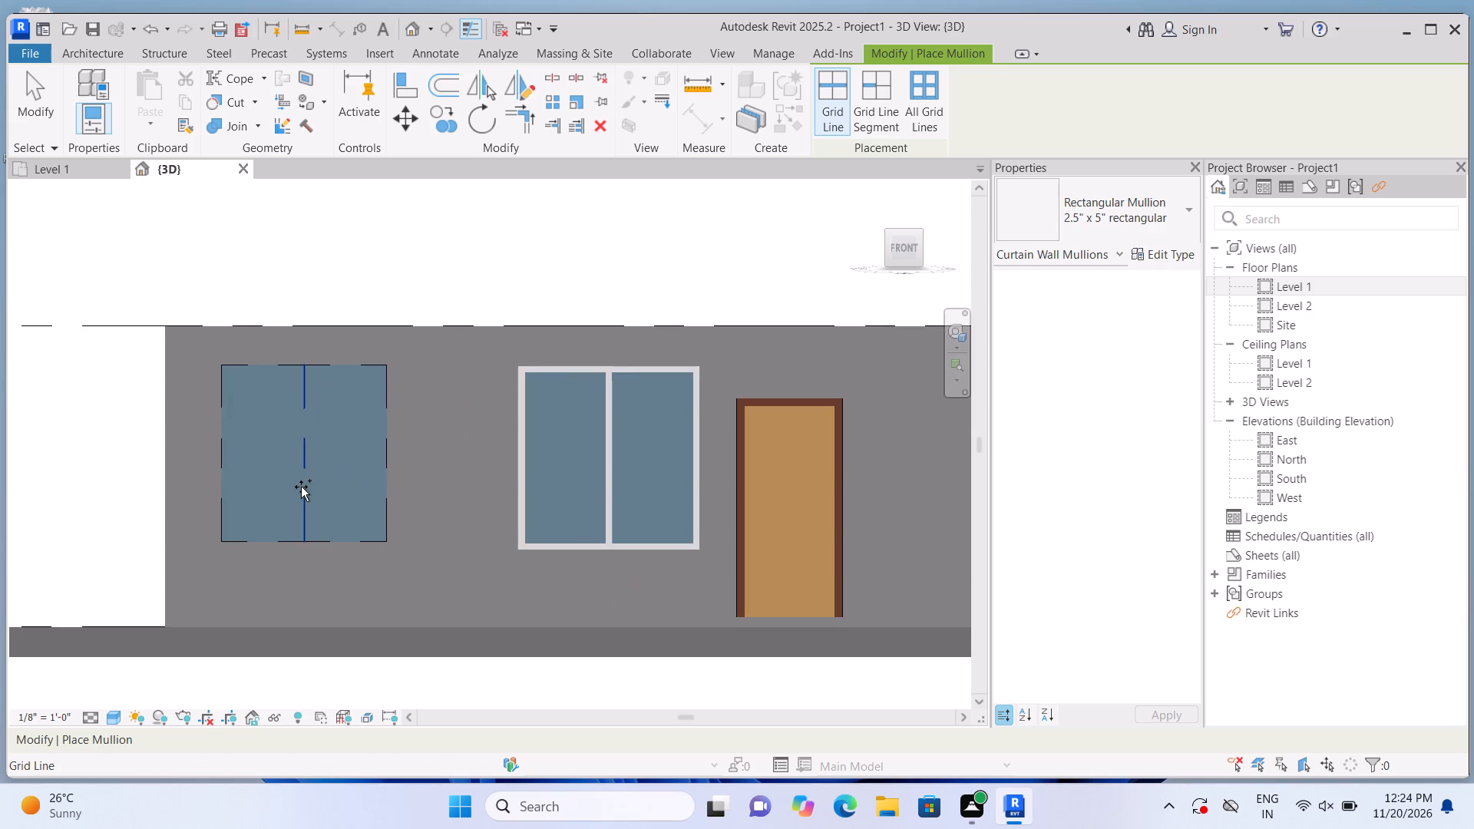
{"action": "left_click", "coordinate": [357, 375]}
{"action": "left_click", "coordinate": [385, 418]}
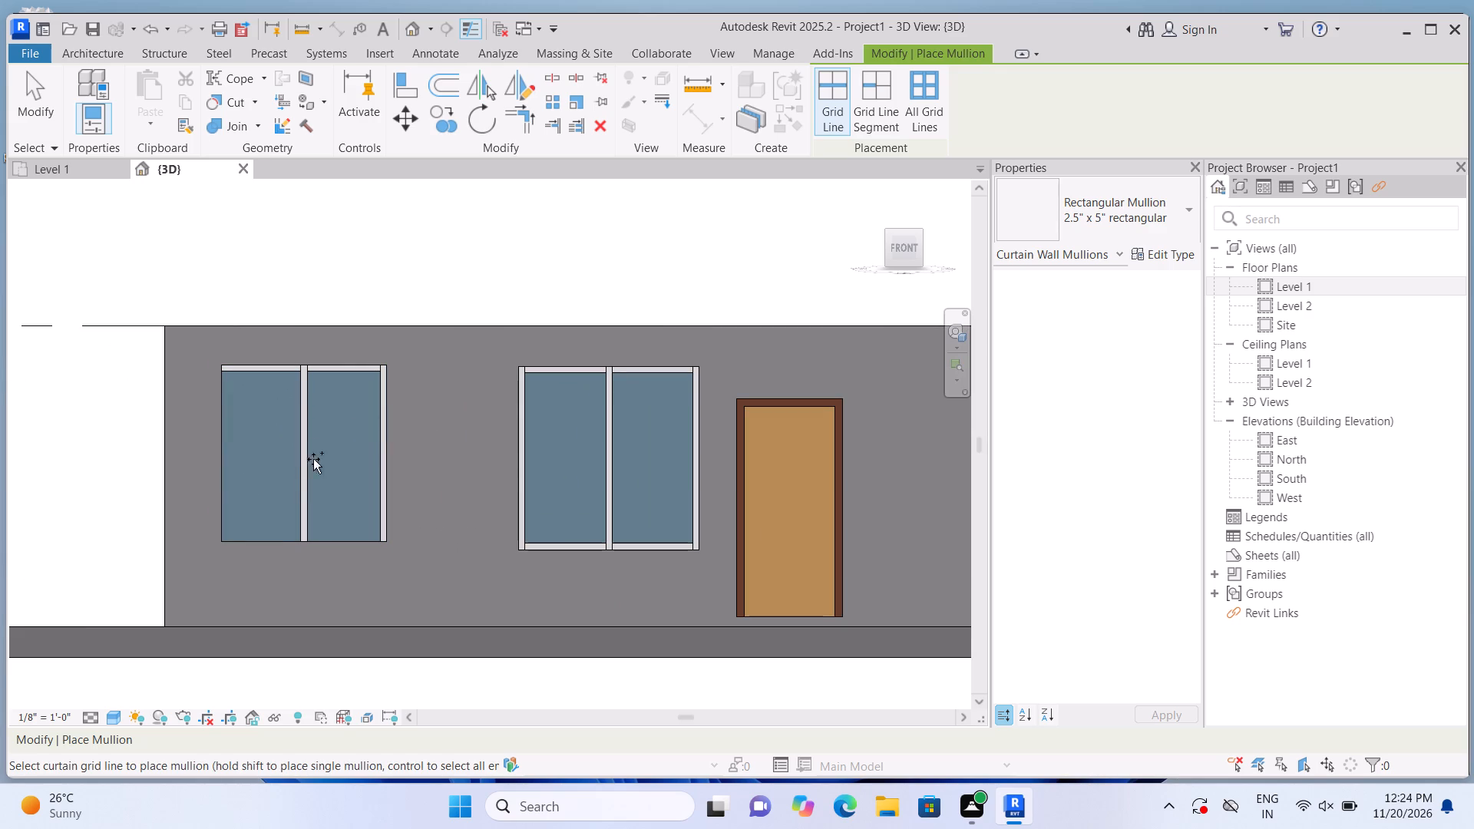
{"action": "left_click", "coordinate": [235, 481]}
{"action": "left_click", "coordinate": [256, 544]}
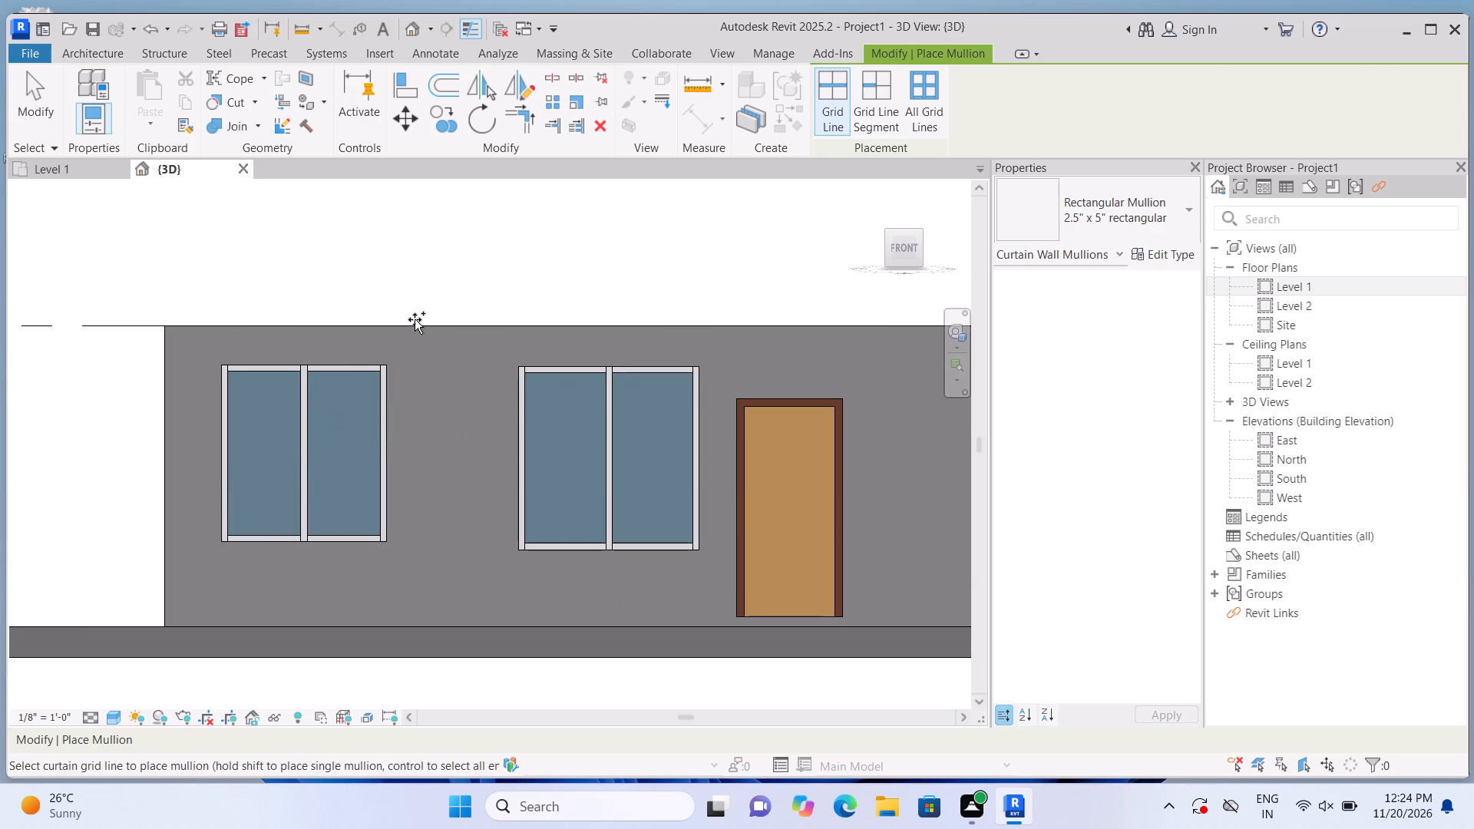
{"action": "key", "text": "Escape"}
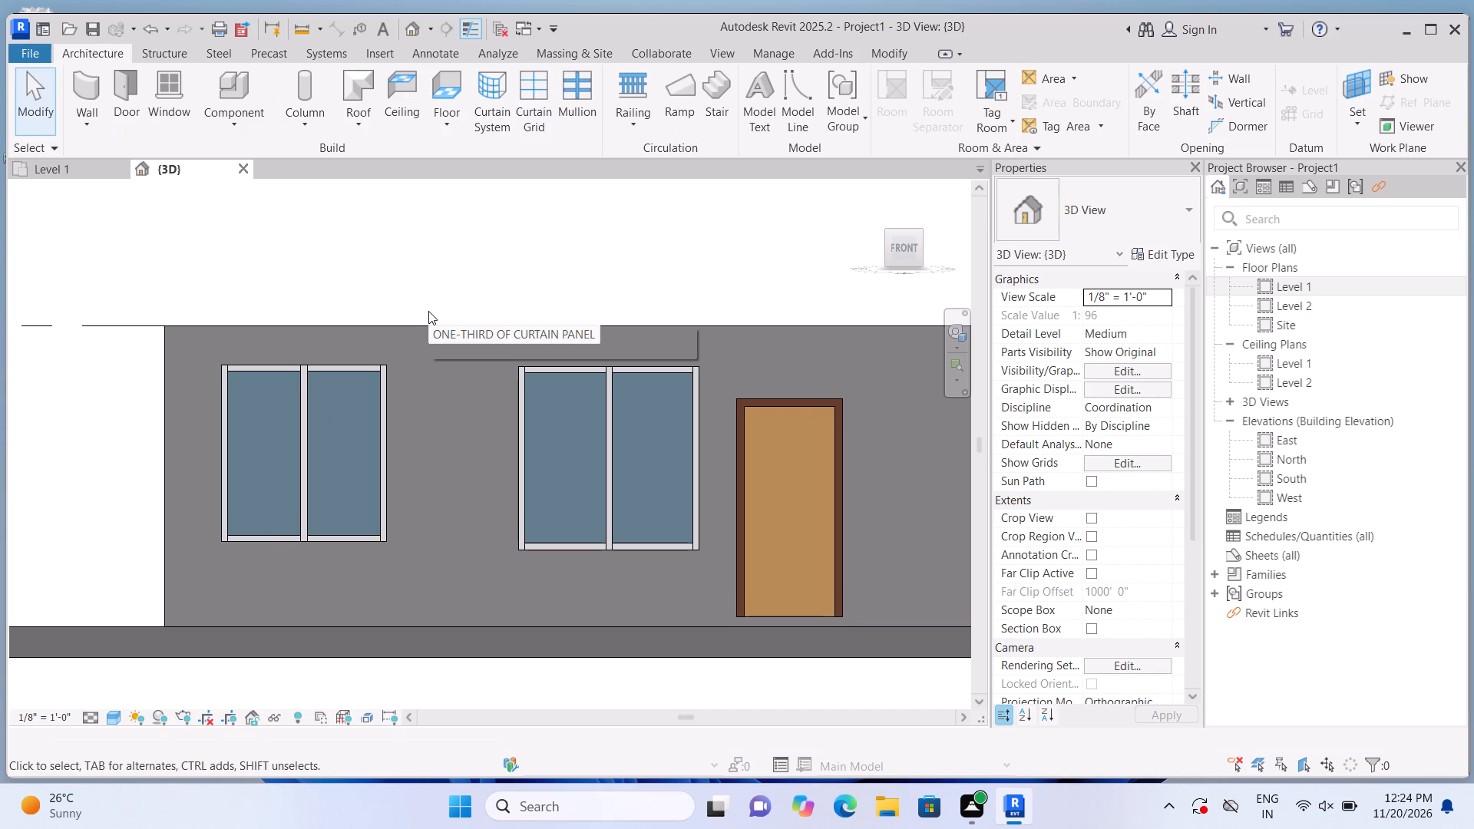
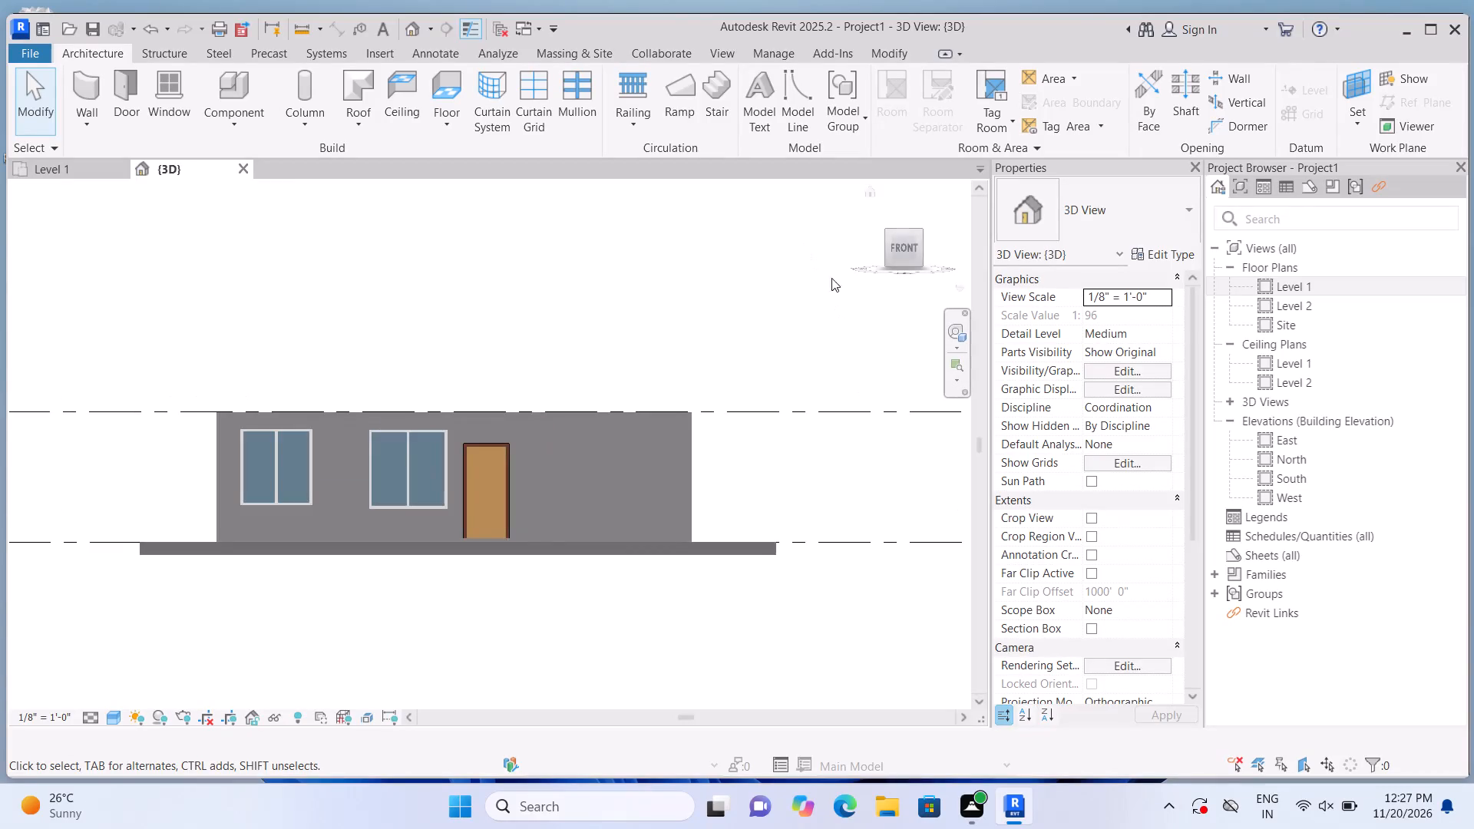
On the Level 1 plan, create a Generic - 12" footprint roof based on Level 2, with a rectangular boundary along the house's outer wall faces.
{"action": "left_click", "coordinate": [868, 190]}
{"action": "scroll", "coordinate": [207, 530], "scroll_direction": "up", "scroll_amount": 2}
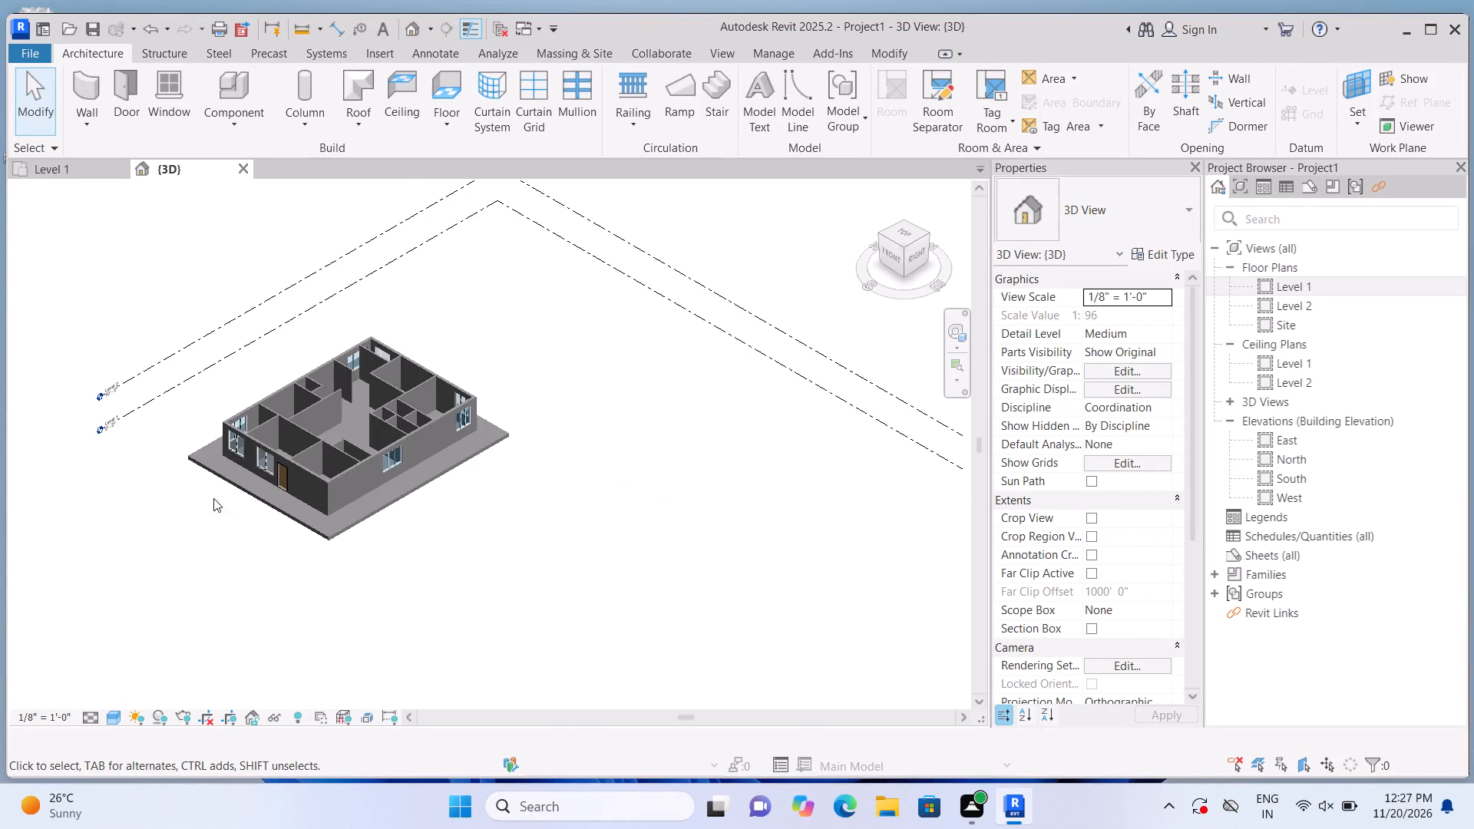
{"action": "scroll", "coordinate": [213, 498], "scroll_direction": "up", "scroll_amount": 2}
{"action": "scroll", "coordinate": [222, 476], "scroll_direction": "down", "scroll_amount": 1}
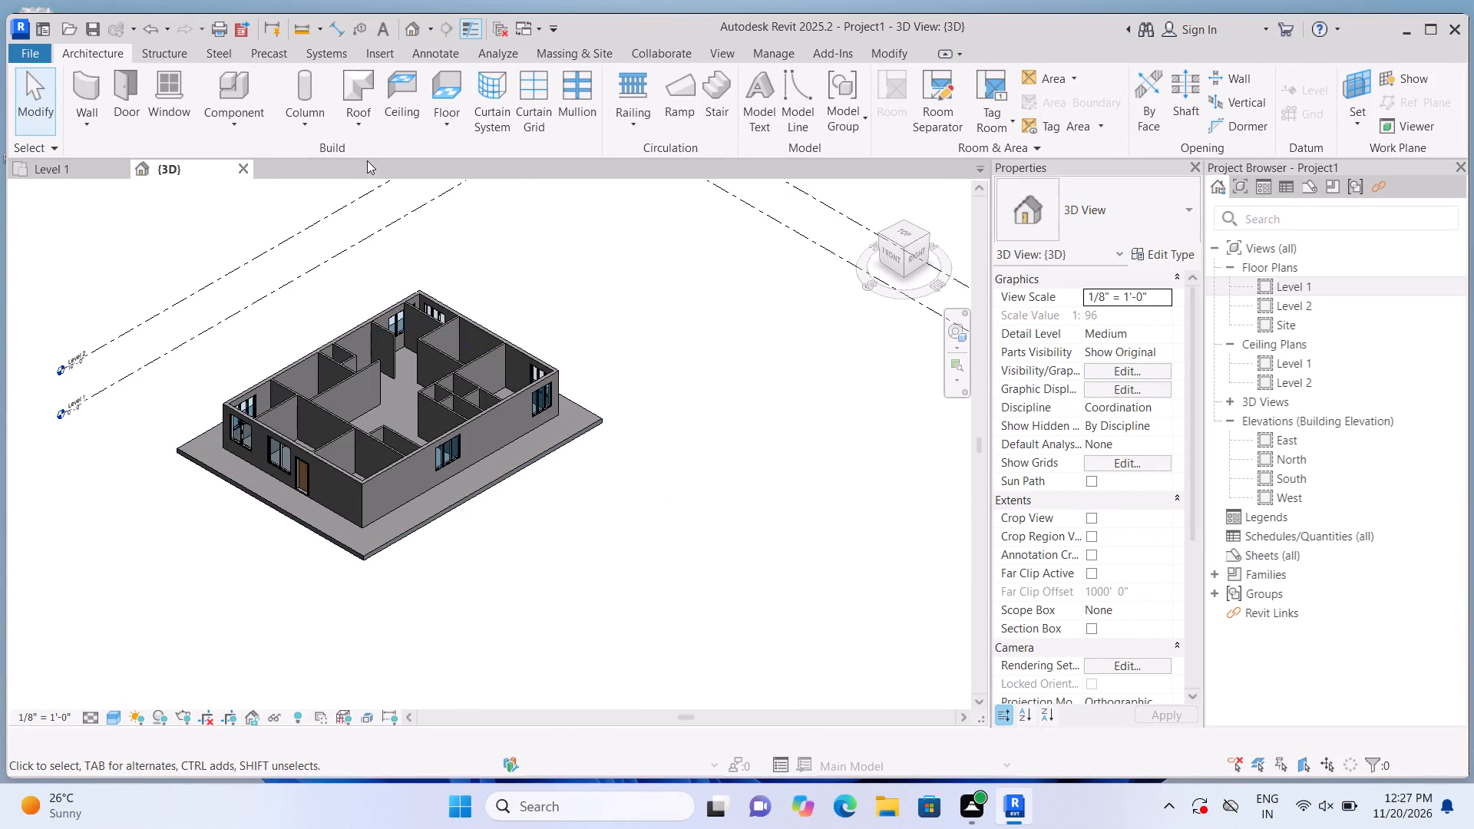
{"action": "double_click", "coordinate": [1264, 289]}
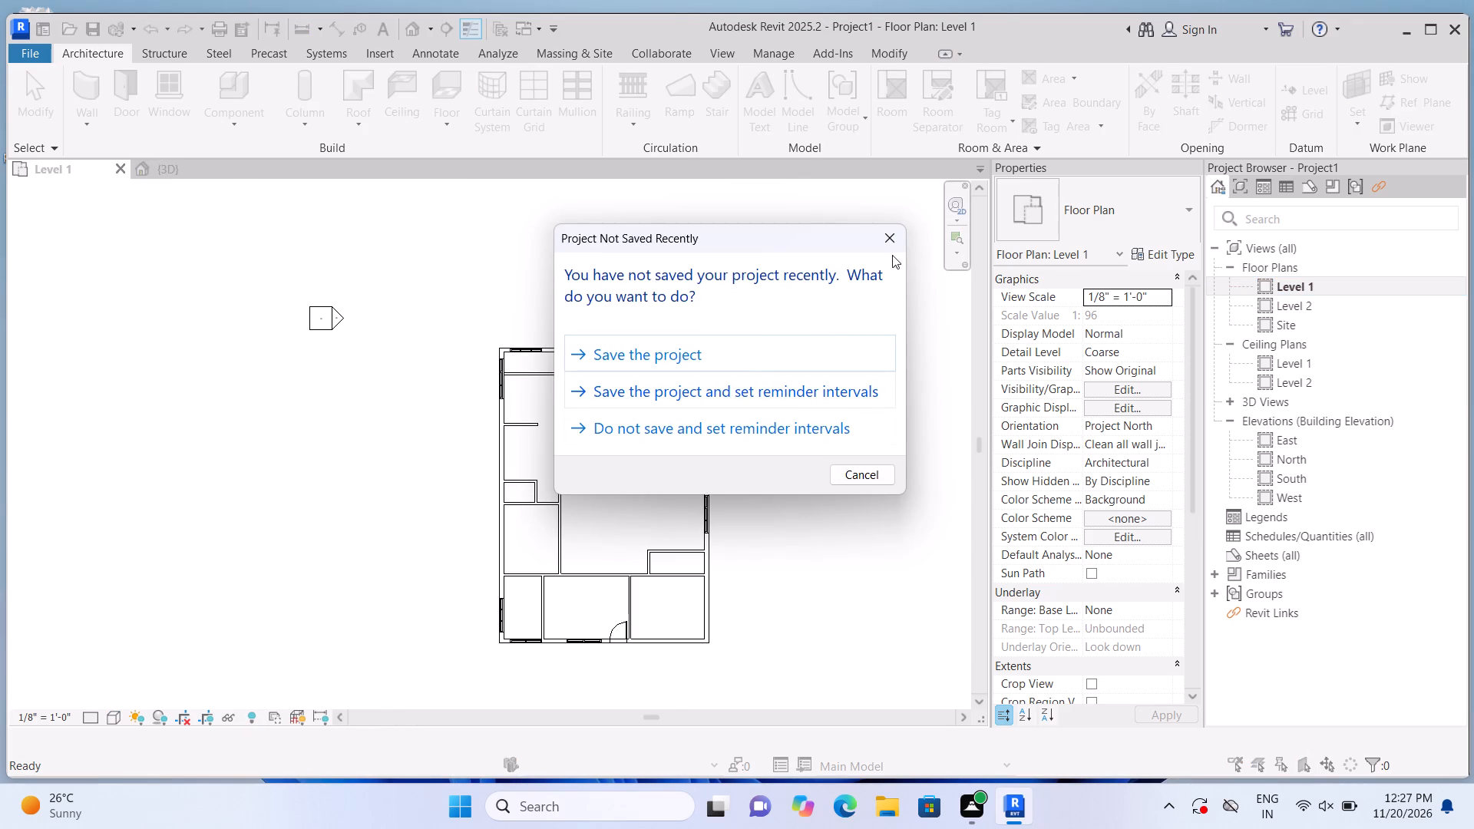
{"action": "left_click", "coordinate": [904, 233]}
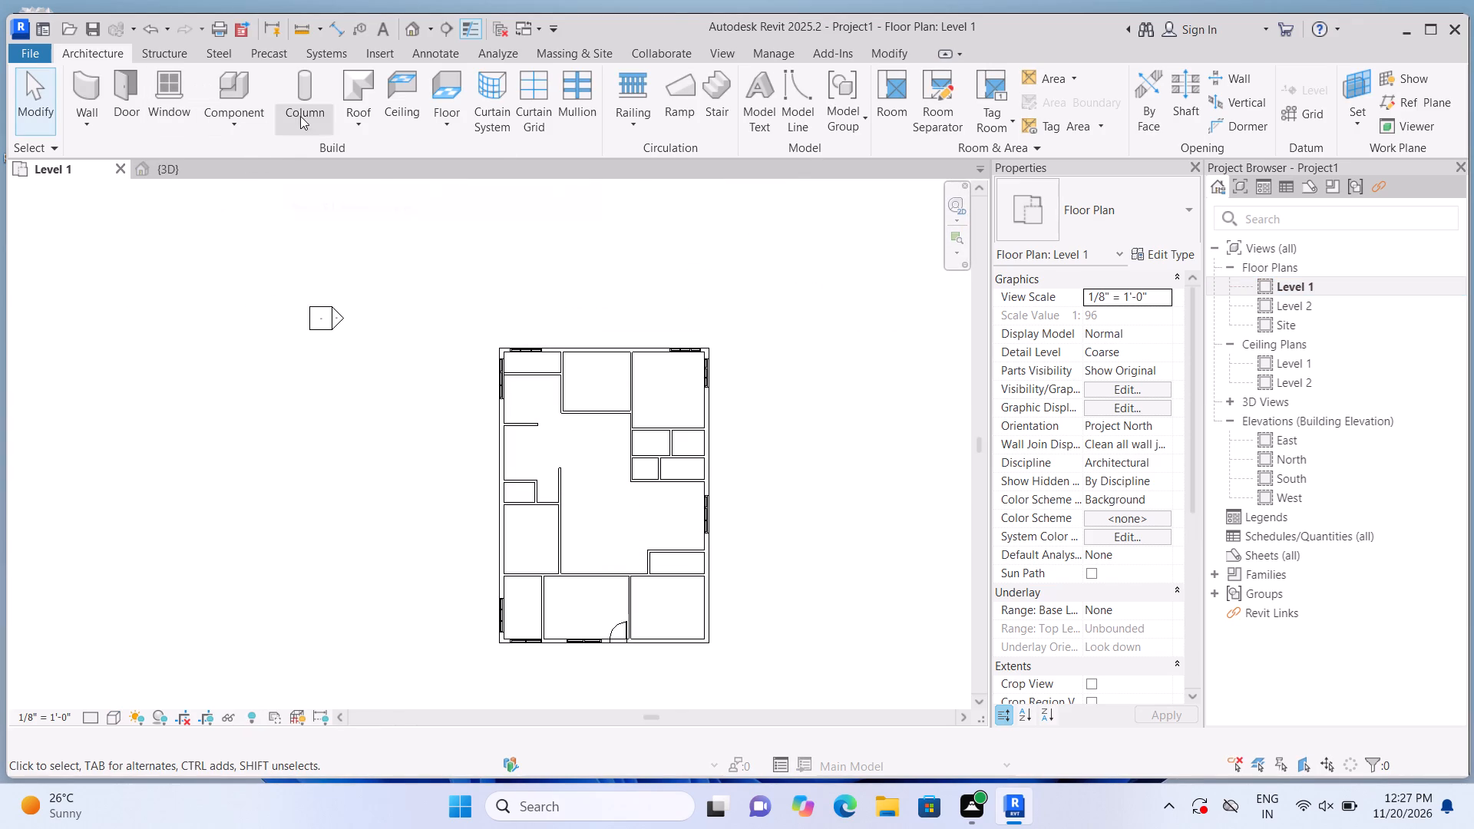
{"action": "left_click", "coordinate": [361, 123]}
{"action": "left_click", "coordinate": [371, 163]}
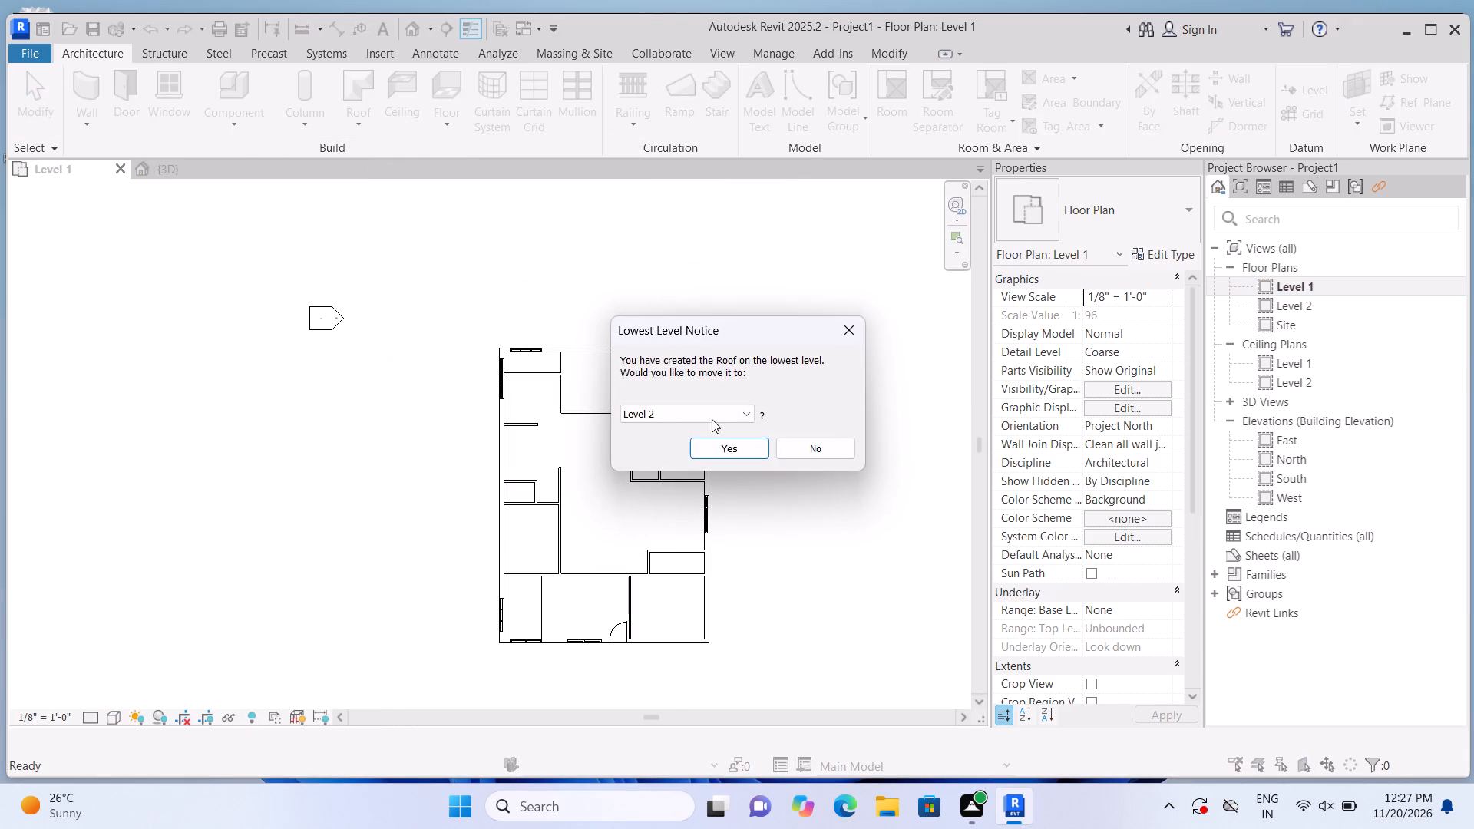
{"action": "left_click", "coordinate": [721, 457]}
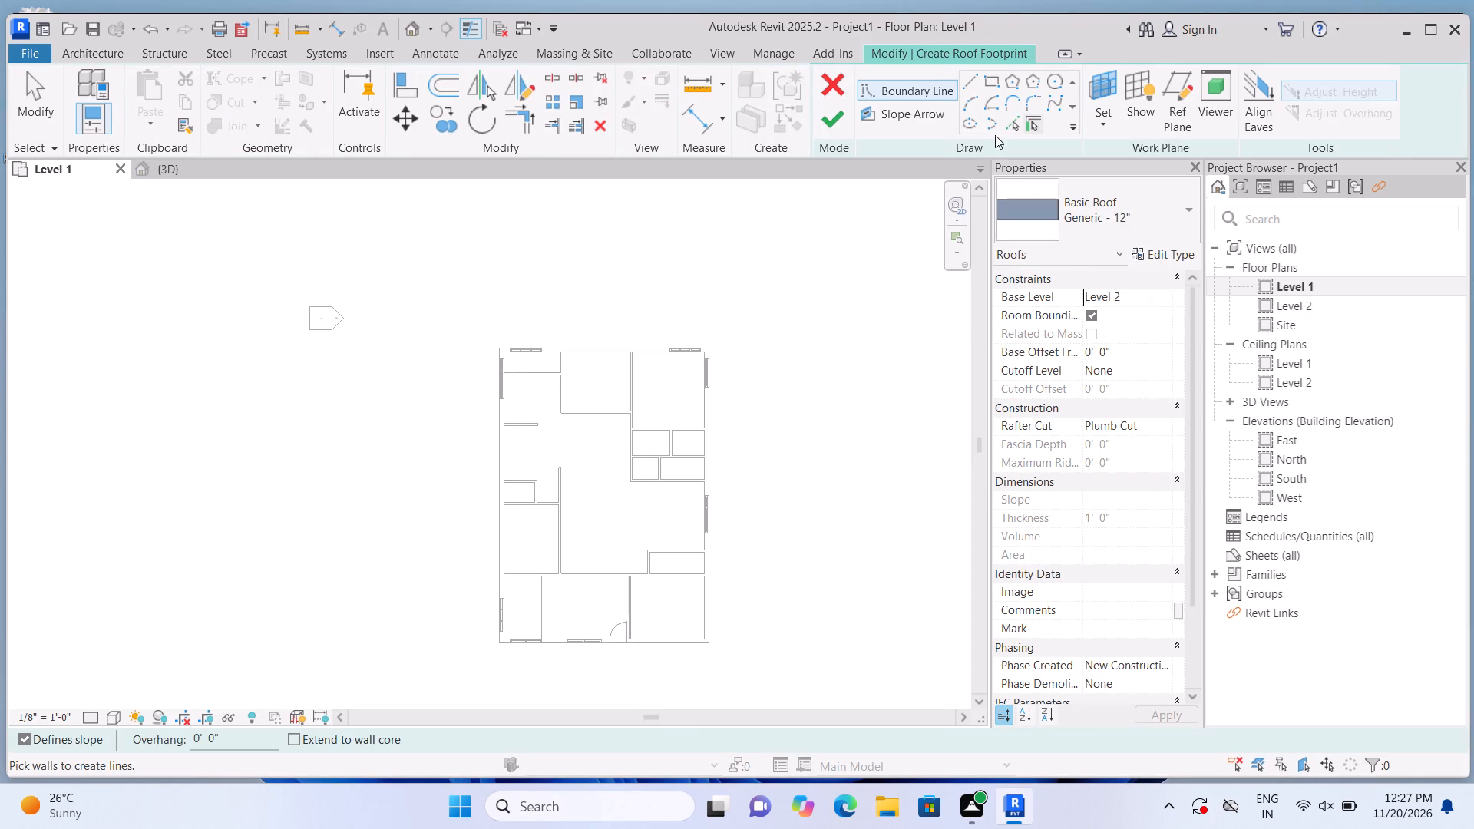
{"action": "left_click", "coordinate": [988, 88]}
{"action": "scroll", "coordinate": [515, 359], "scroll_direction": "up", "scroll_amount": 2}
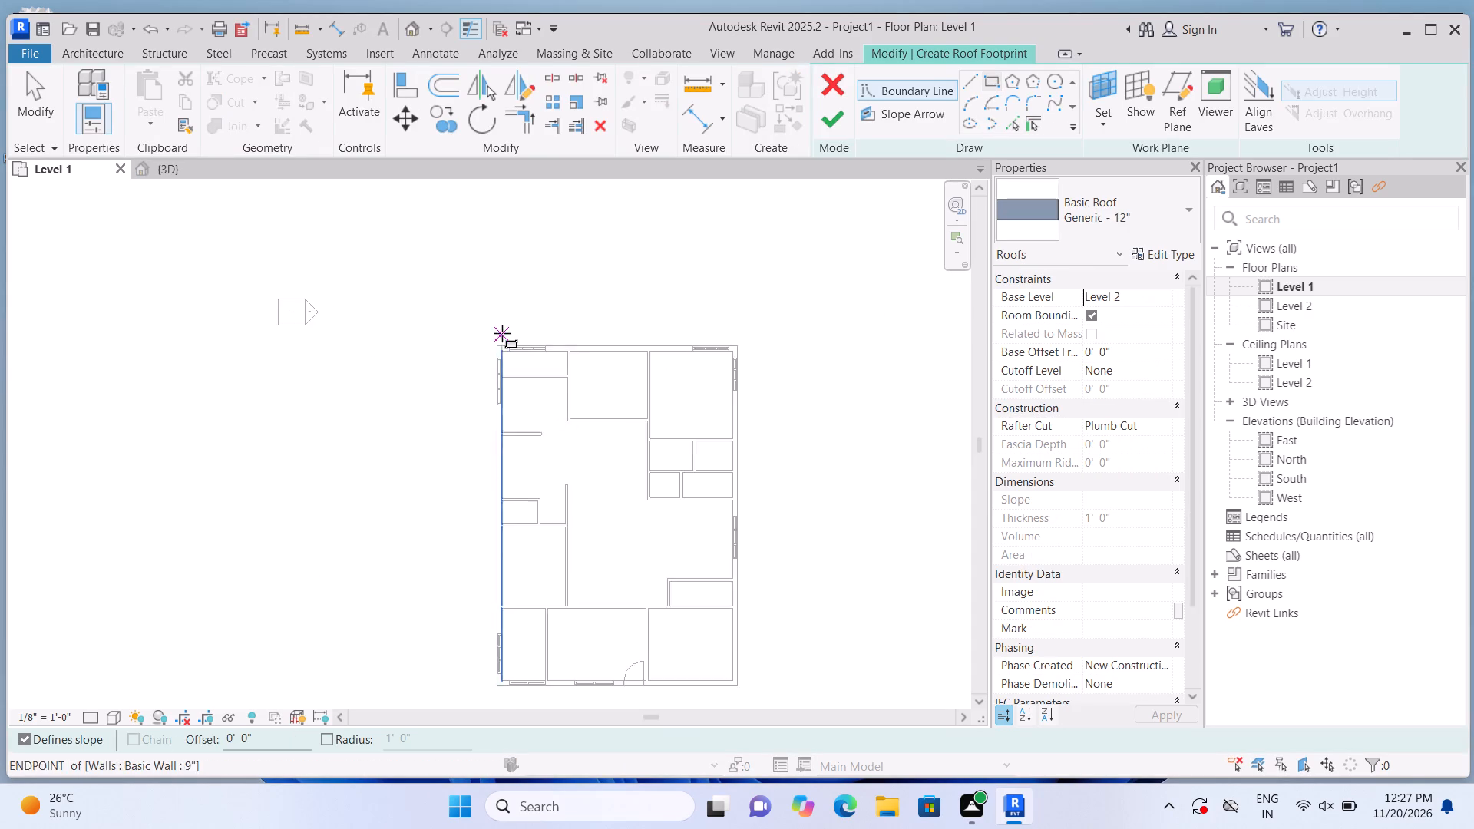
{"action": "scroll", "coordinate": [502, 333], "scroll_direction": "up", "scroll_amount": 5}
{"action": "left_click", "coordinate": [484, 343]}
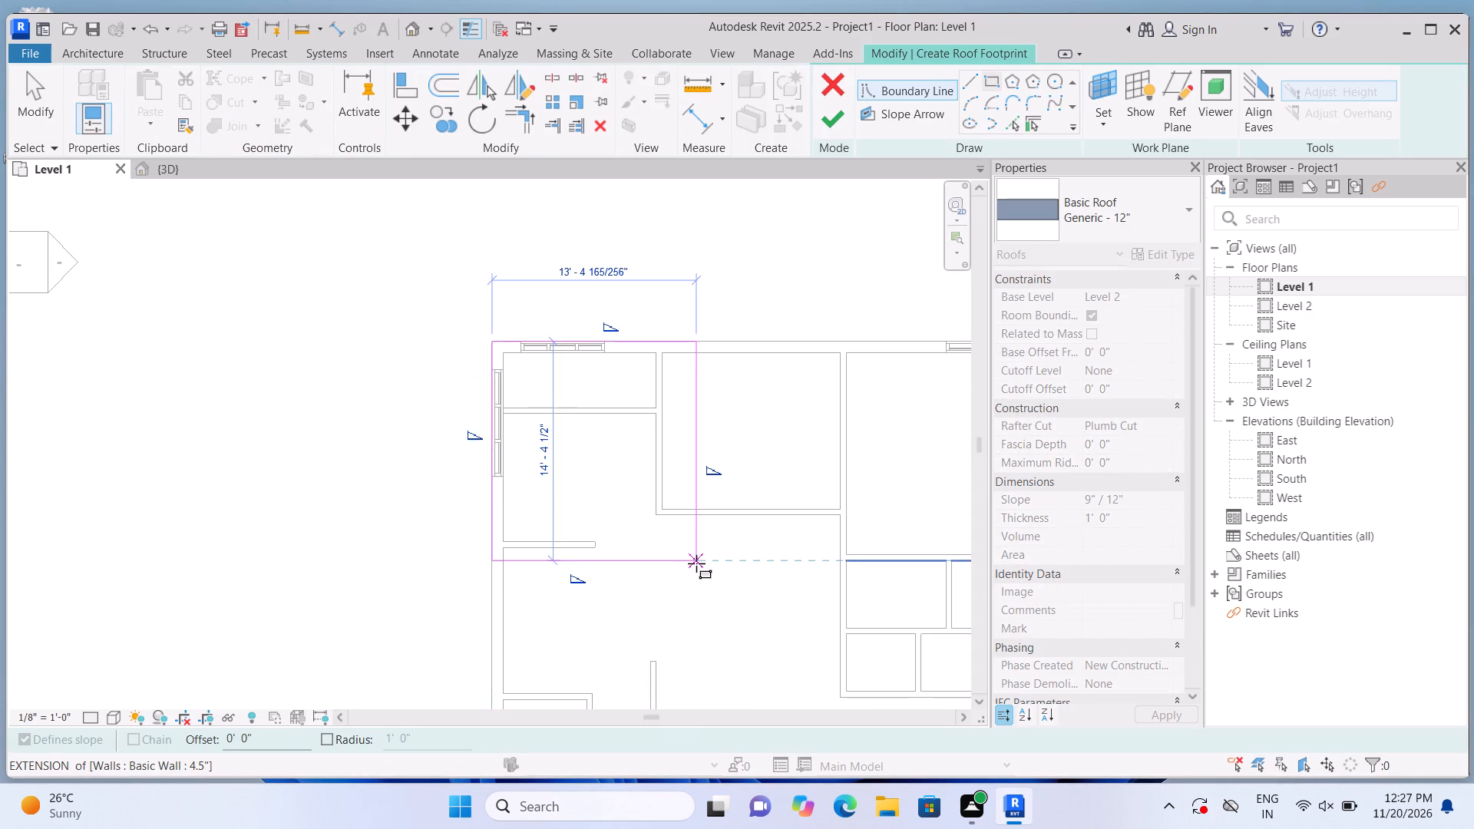
{"action": "scroll", "coordinate": [696, 563], "scroll_direction": "down", "scroll_amount": 15}
{"action": "scroll", "coordinate": [752, 645], "scroll_direction": "up", "scroll_amount": 16}
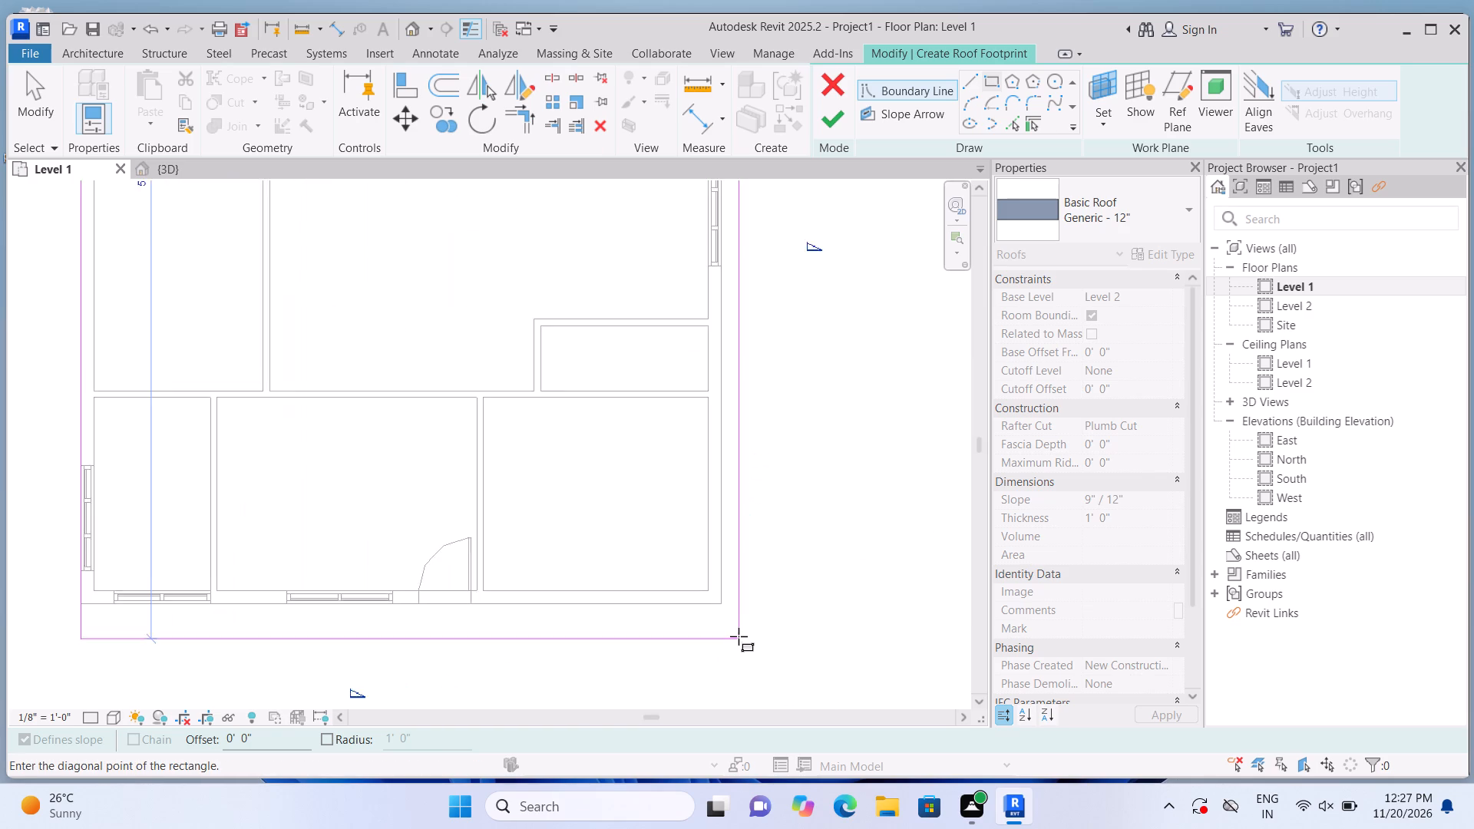
{"action": "scroll", "coordinate": [739, 636], "scroll_direction": "up", "scroll_amount": 1}
{"action": "left_click", "coordinate": [720, 600]}
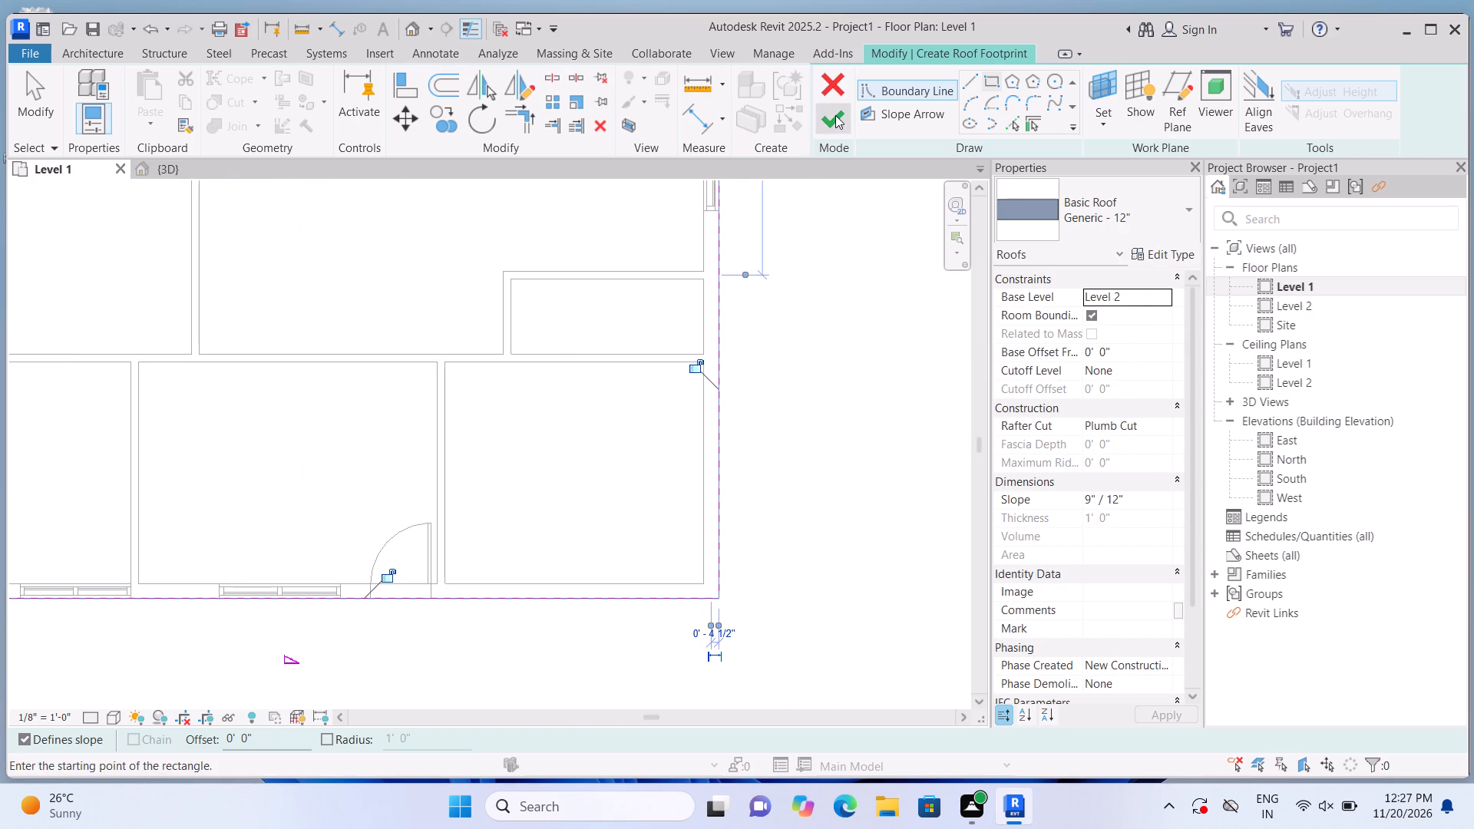
{"action": "left_click", "coordinate": [835, 115]}
In the 3D view, set the slope of the new roof to 0.
{"action": "scroll", "coordinate": [775, 433], "scroll_direction": "down", "scroll_amount": 13}
{"action": "scroll", "coordinate": [805, 273], "scroll_direction": "up", "scroll_amount": 5}
{"action": "left_click", "coordinate": [402, 28]}
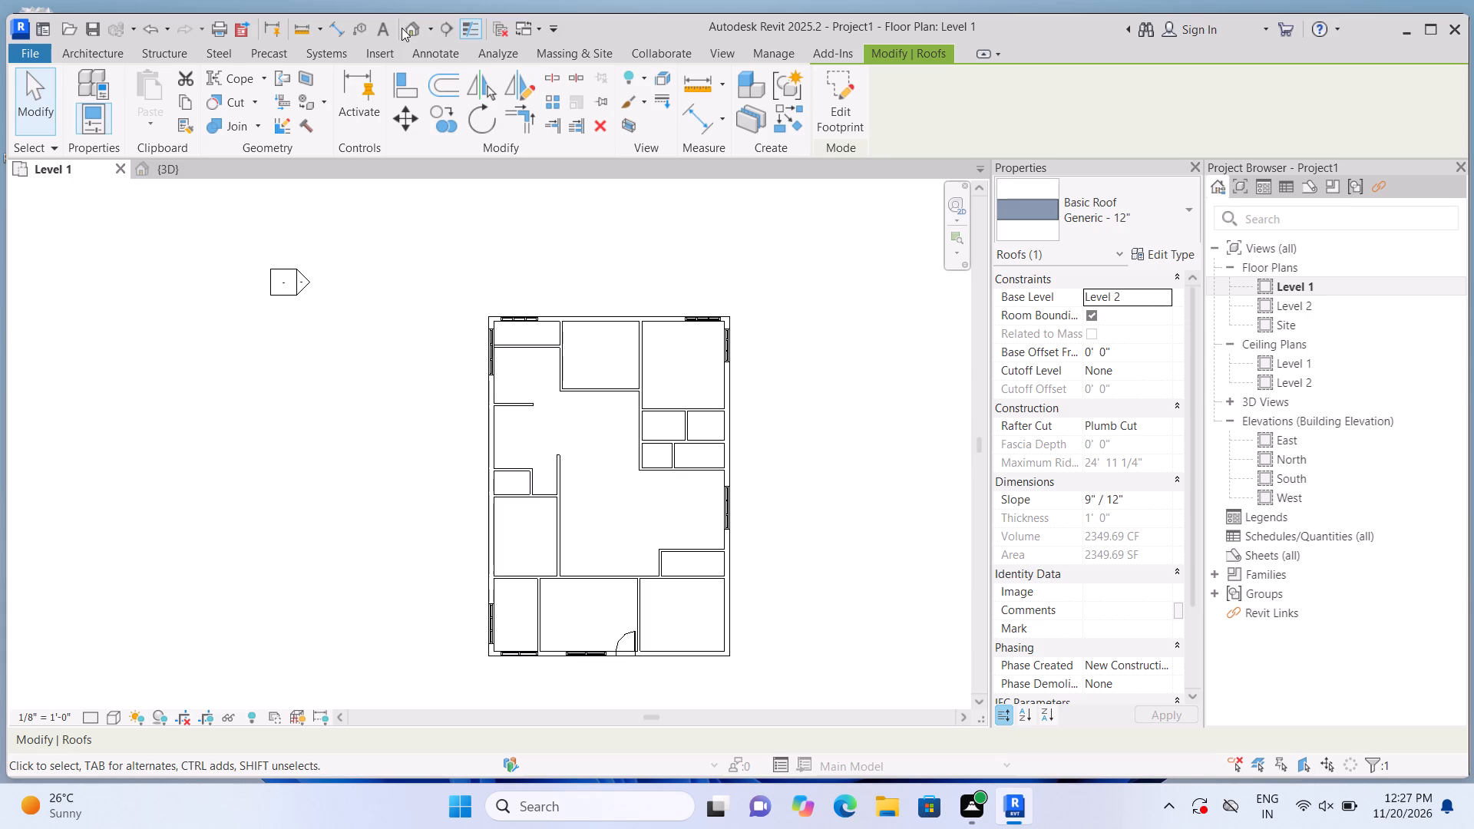
{"action": "left_click", "coordinate": [403, 31]}
{"action": "scroll", "coordinate": [279, 454], "scroll_direction": "up", "scroll_amount": 4}
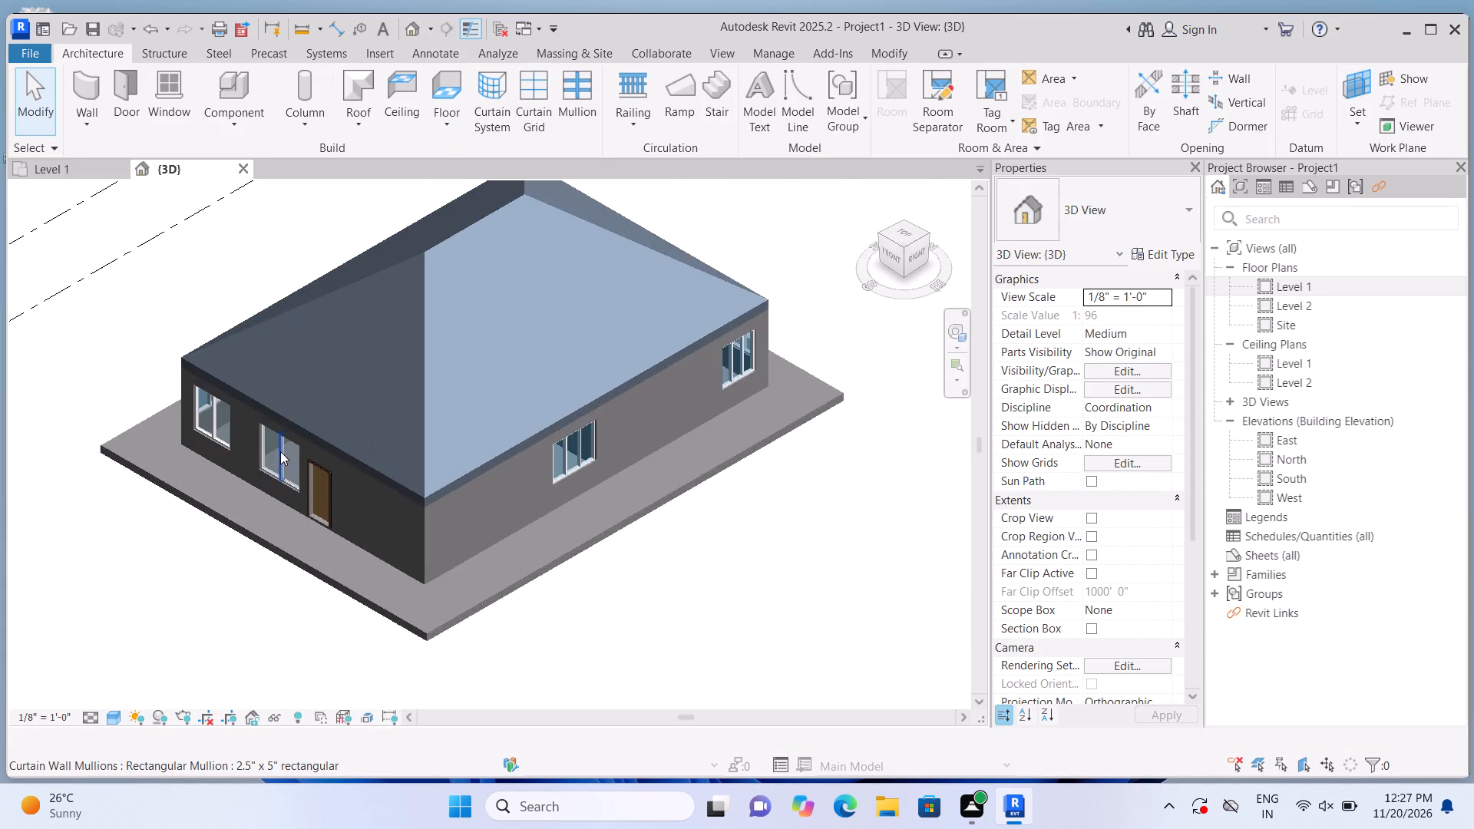
{"action": "scroll", "coordinate": [280, 451], "scroll_direction": "up", "scroll_amount": 2}
{"action": "left_click", "coordinate": [392, 382]}
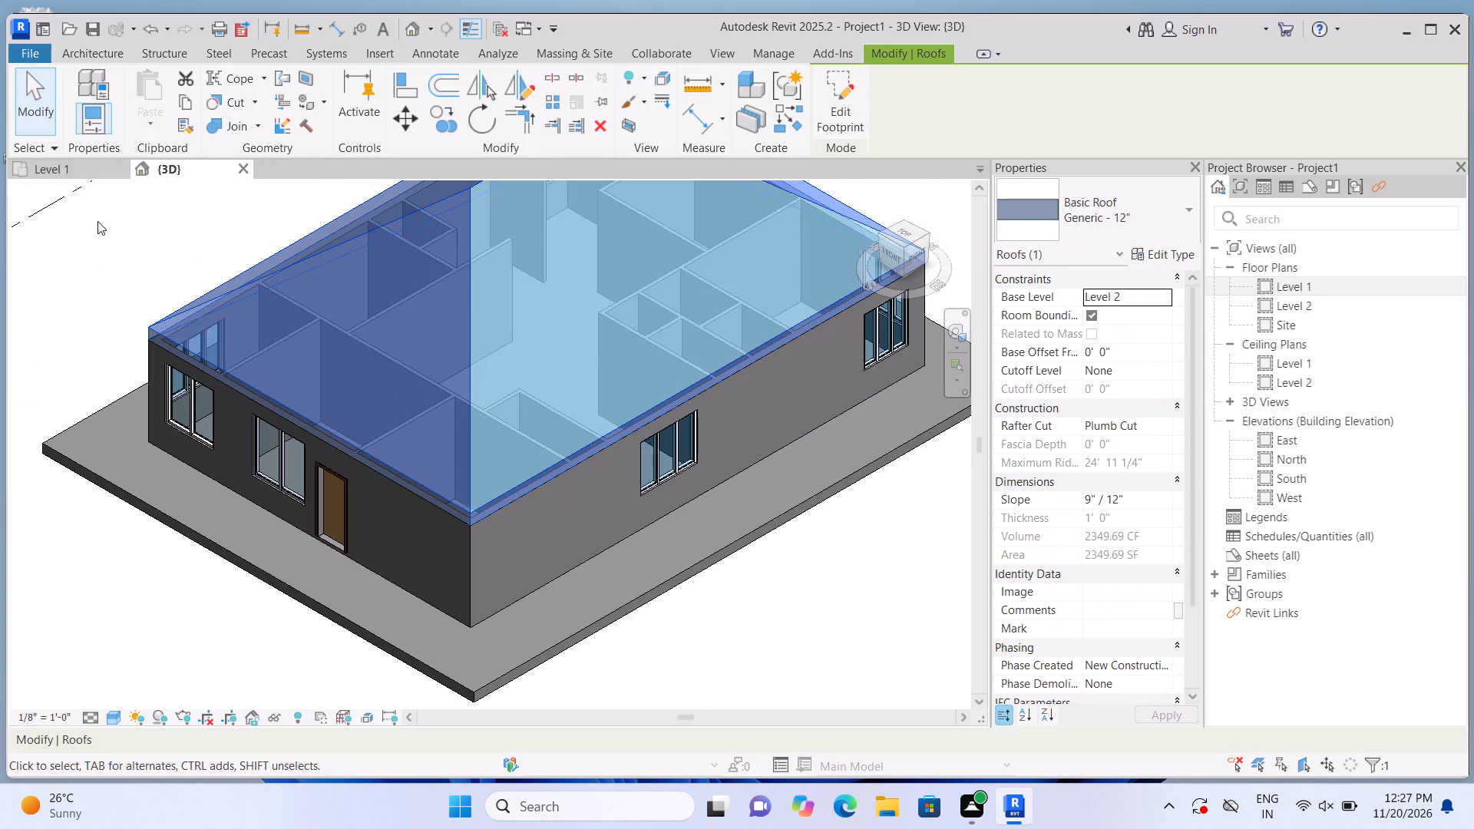
{"action": "left_click", "coordinate": [1135, 504]}
{"action": "key", "text": "BackSpace"}
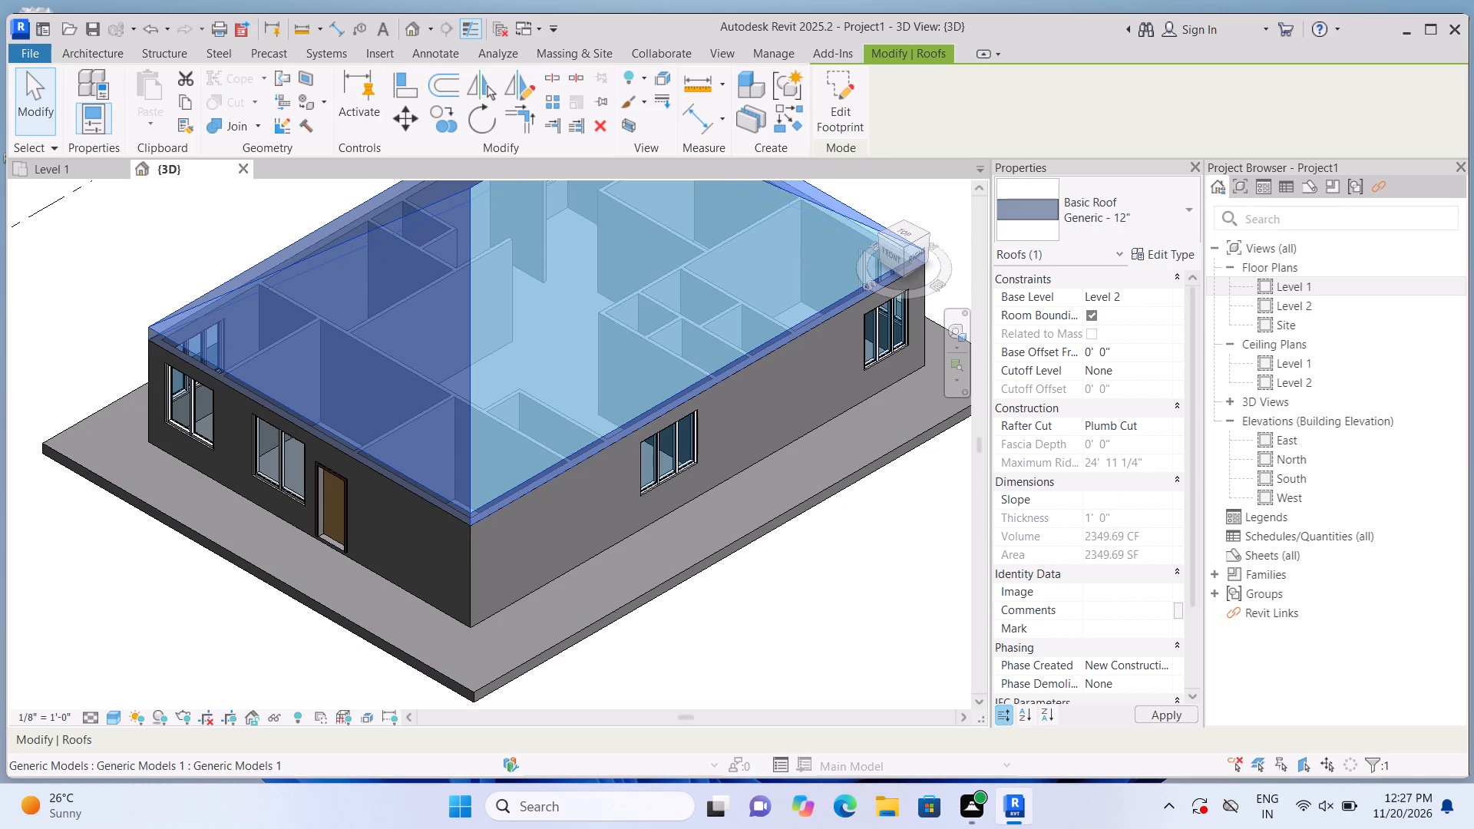
{"action": "key", "text": "0"}
{"action": "key", "text": "Return"}
{"action": "left_click", "coordinate": [856, 613]}
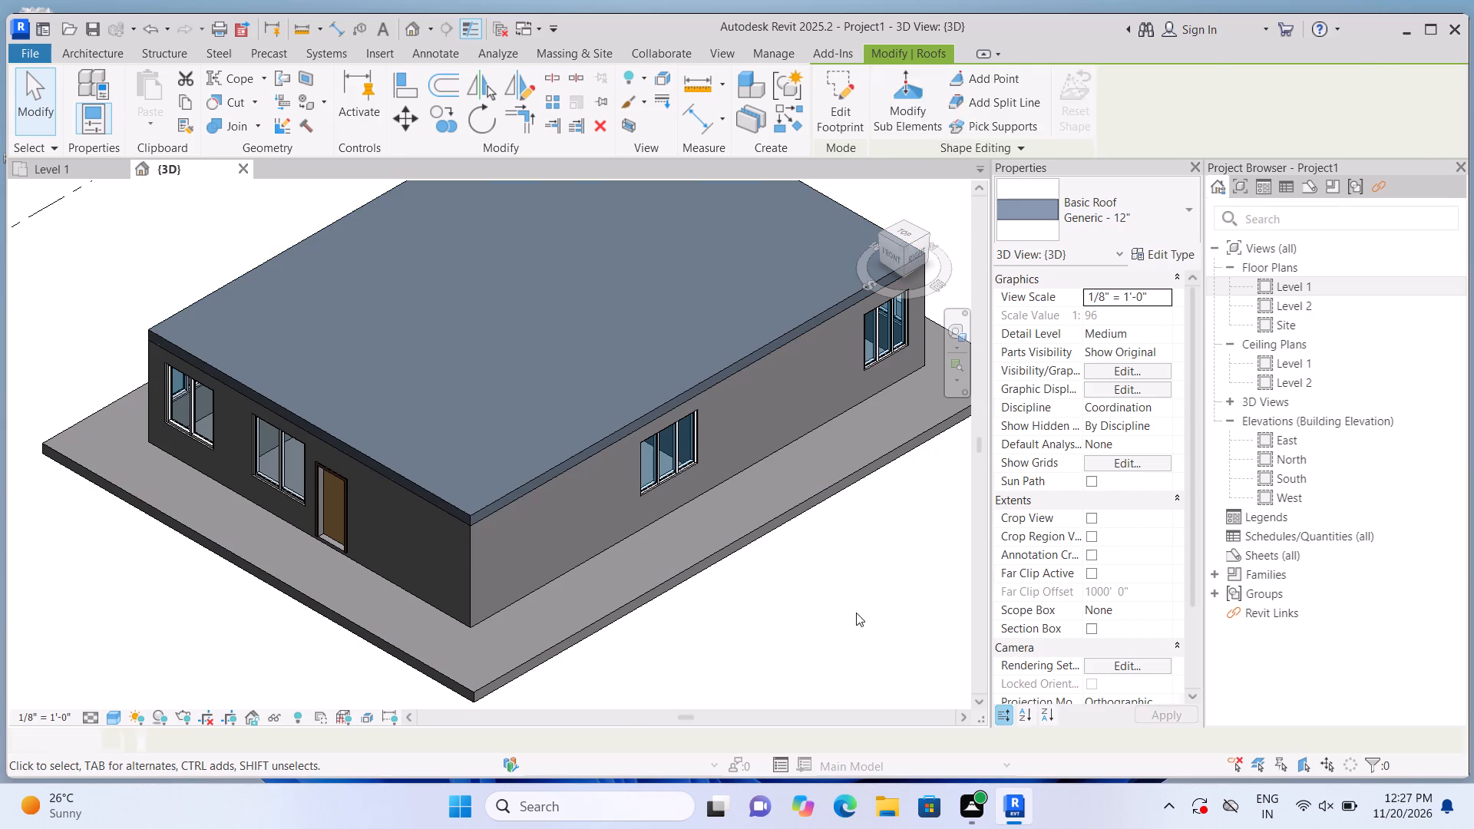
On the Level 1 plan, split the front 9" wall in line with the far face of the partition beside the front door.
{"action": "double_click", "coordinate": [1264, 285]}
{"action": "scroll", "coordinate": [611, 674], "scroll_direction": "up", "scroll_amount": 7}
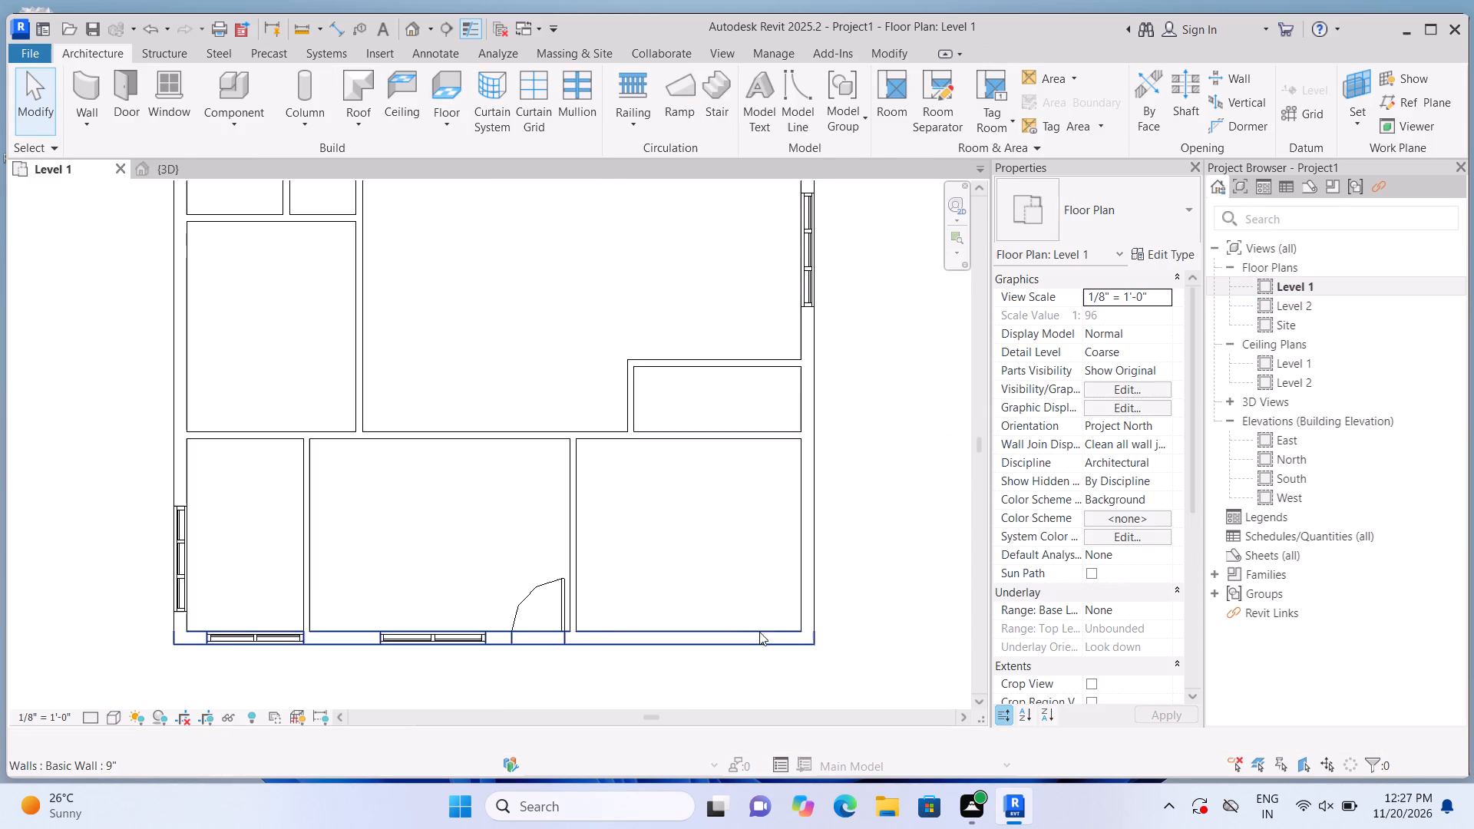
{"action": "scroll", "coordinate": [735, 646], "scroll_direction": "down", "scroll_amount": 4}
{"action": "scroll", "coordinate": [752, 672], "scroll_direction": "up", "scroll_amount": 3}
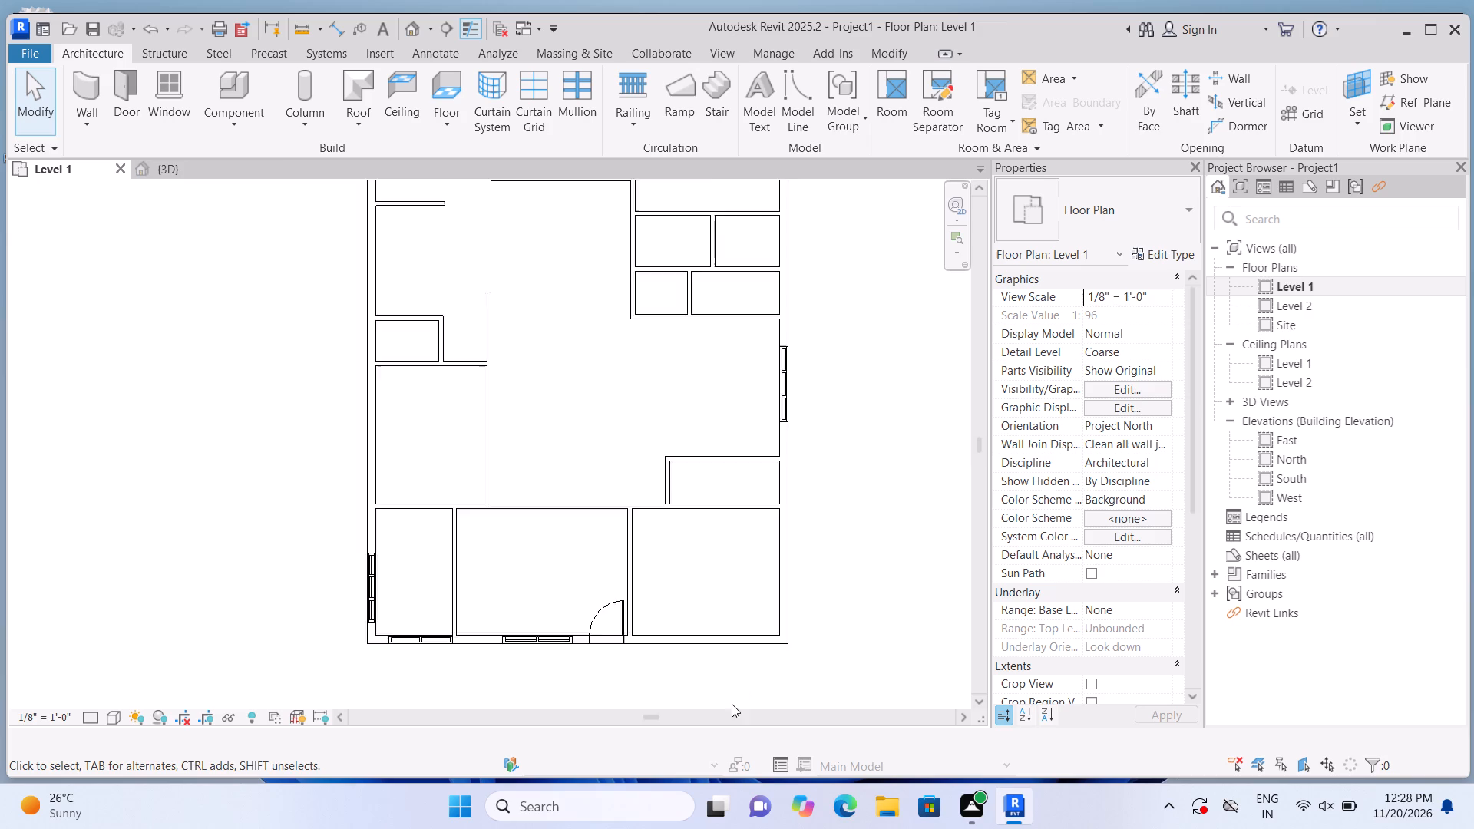
{"action": "scroll", "coordinate": [732, 704], "scroll_direction": "up", "scroll_amount": 8}
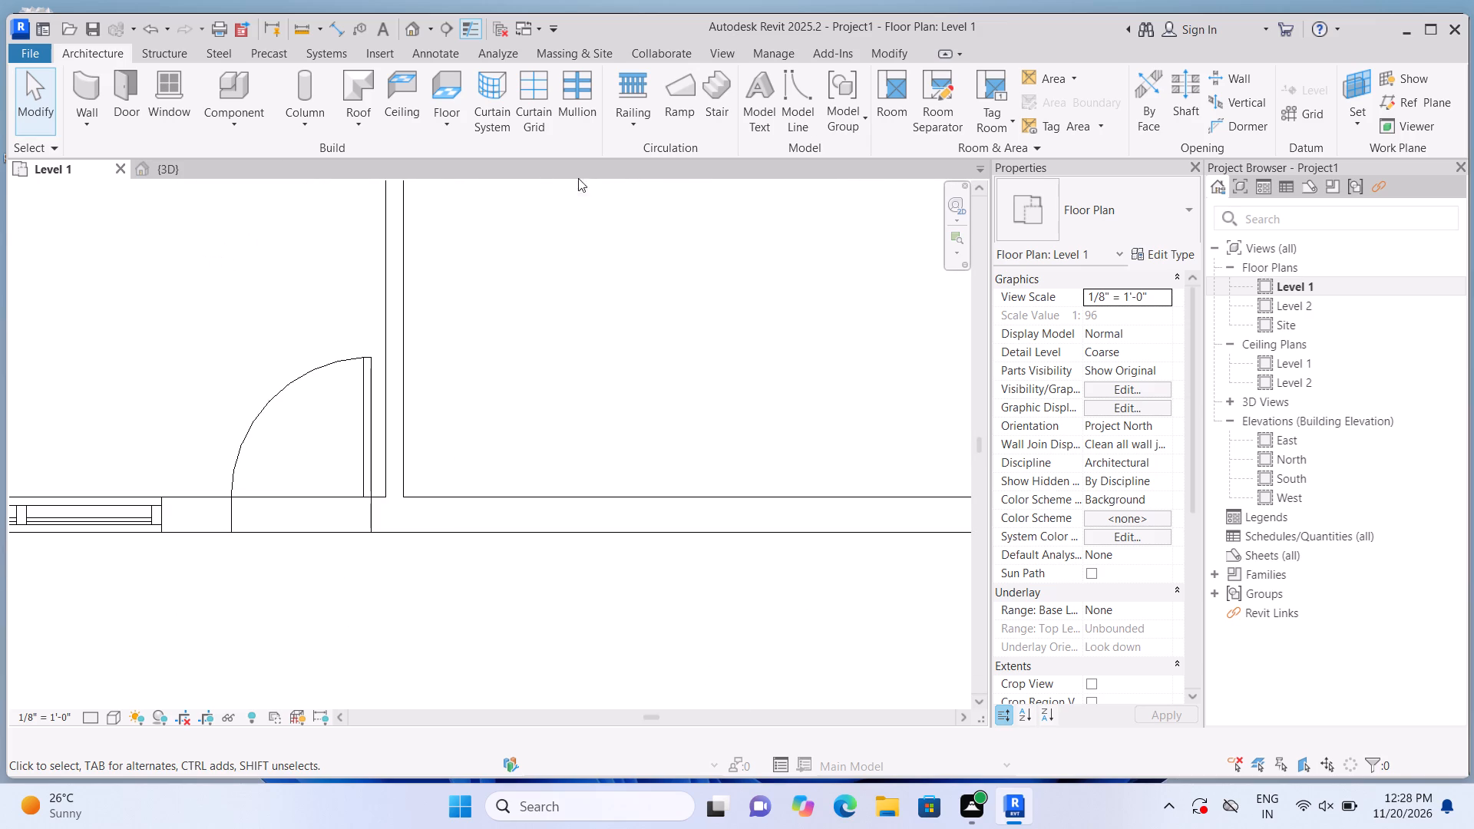
{"action": "left_click", "coordinate": [810, 111]}
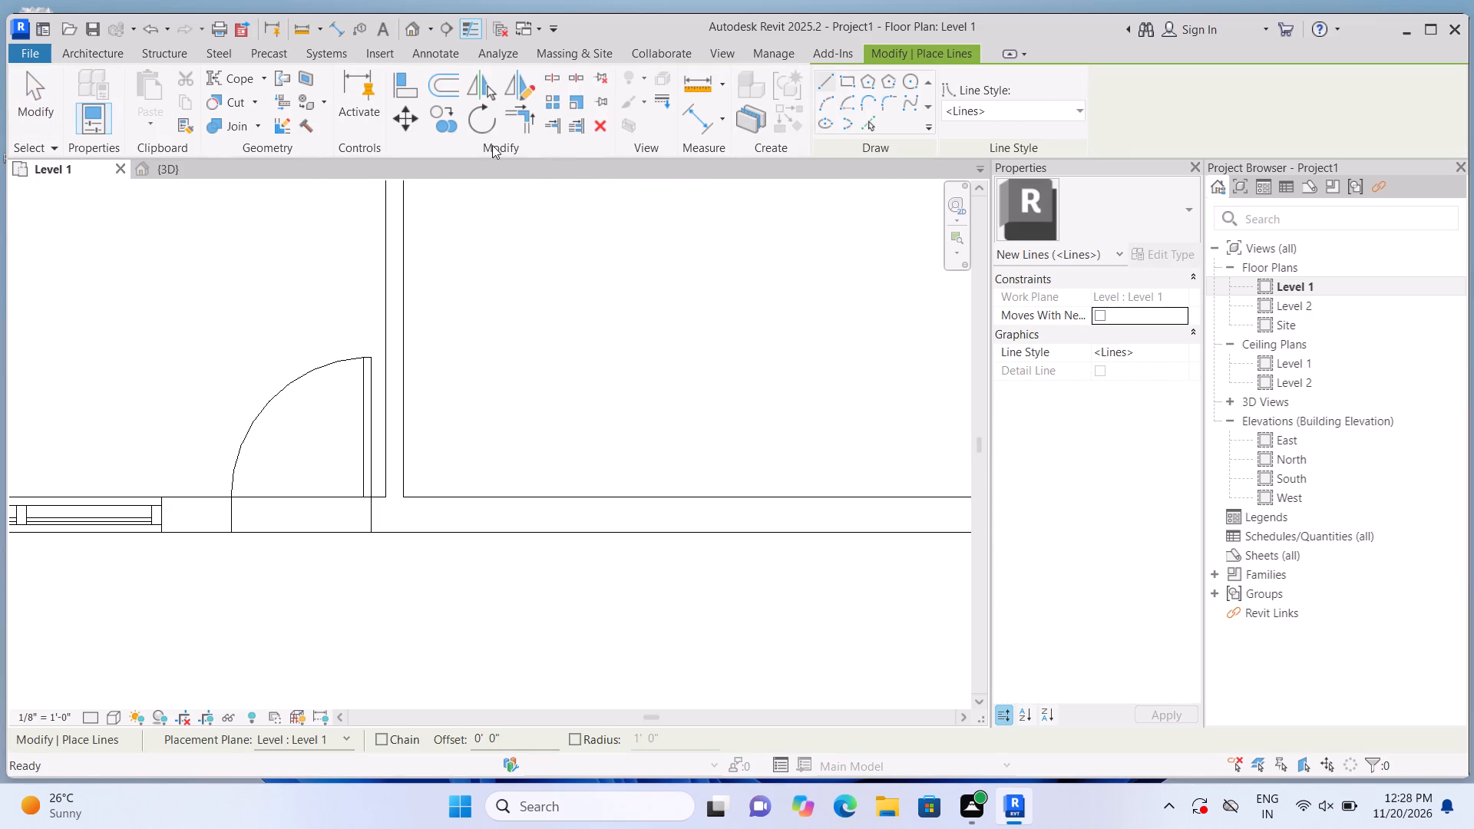
{"action": "left_click", "coordinate": [549, 71]}
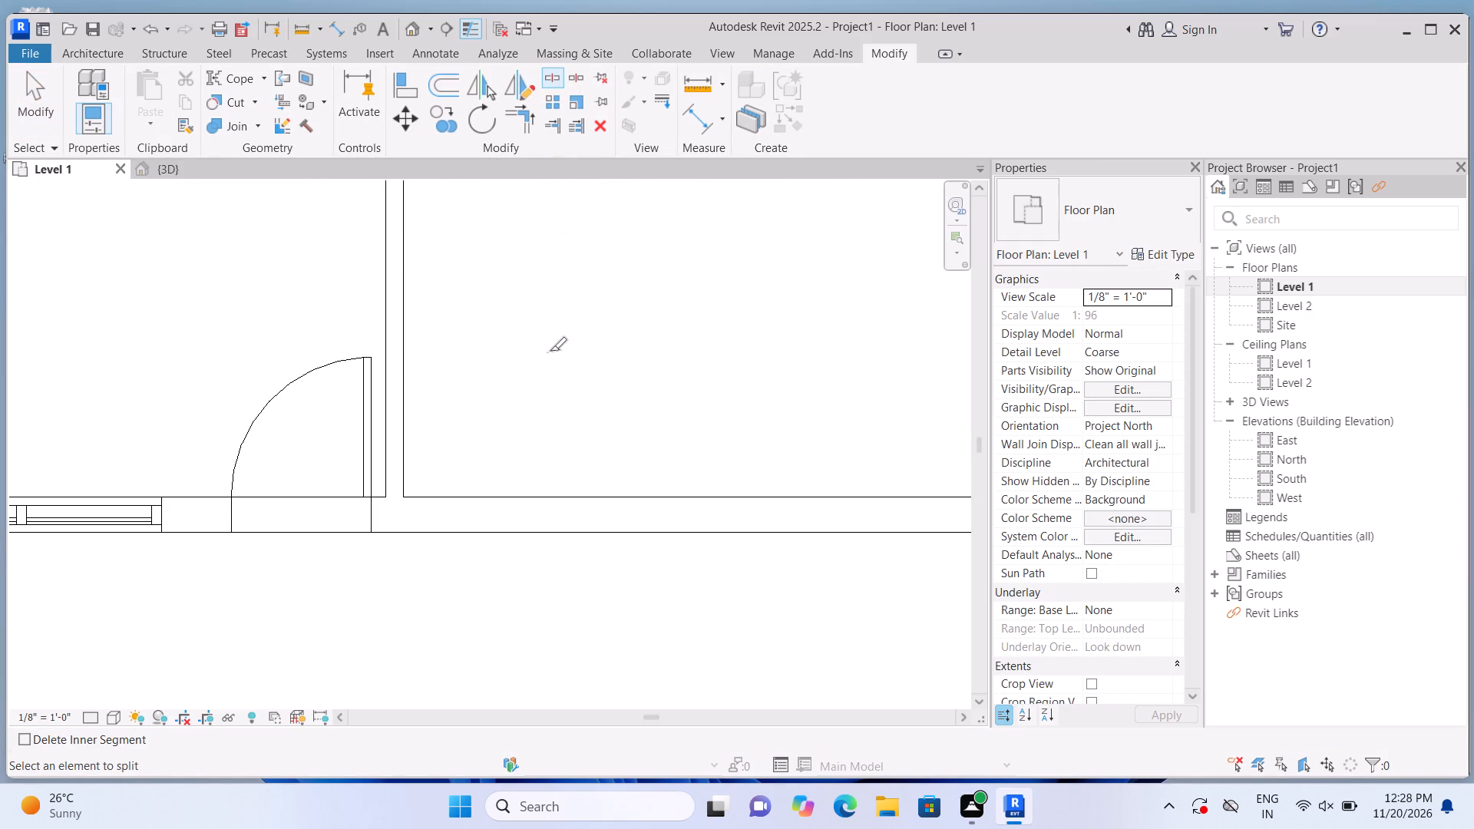
{"action": "scroll", "coordinate": [425, 510], "scroll_direction": "up", "scroll_amount": 5}
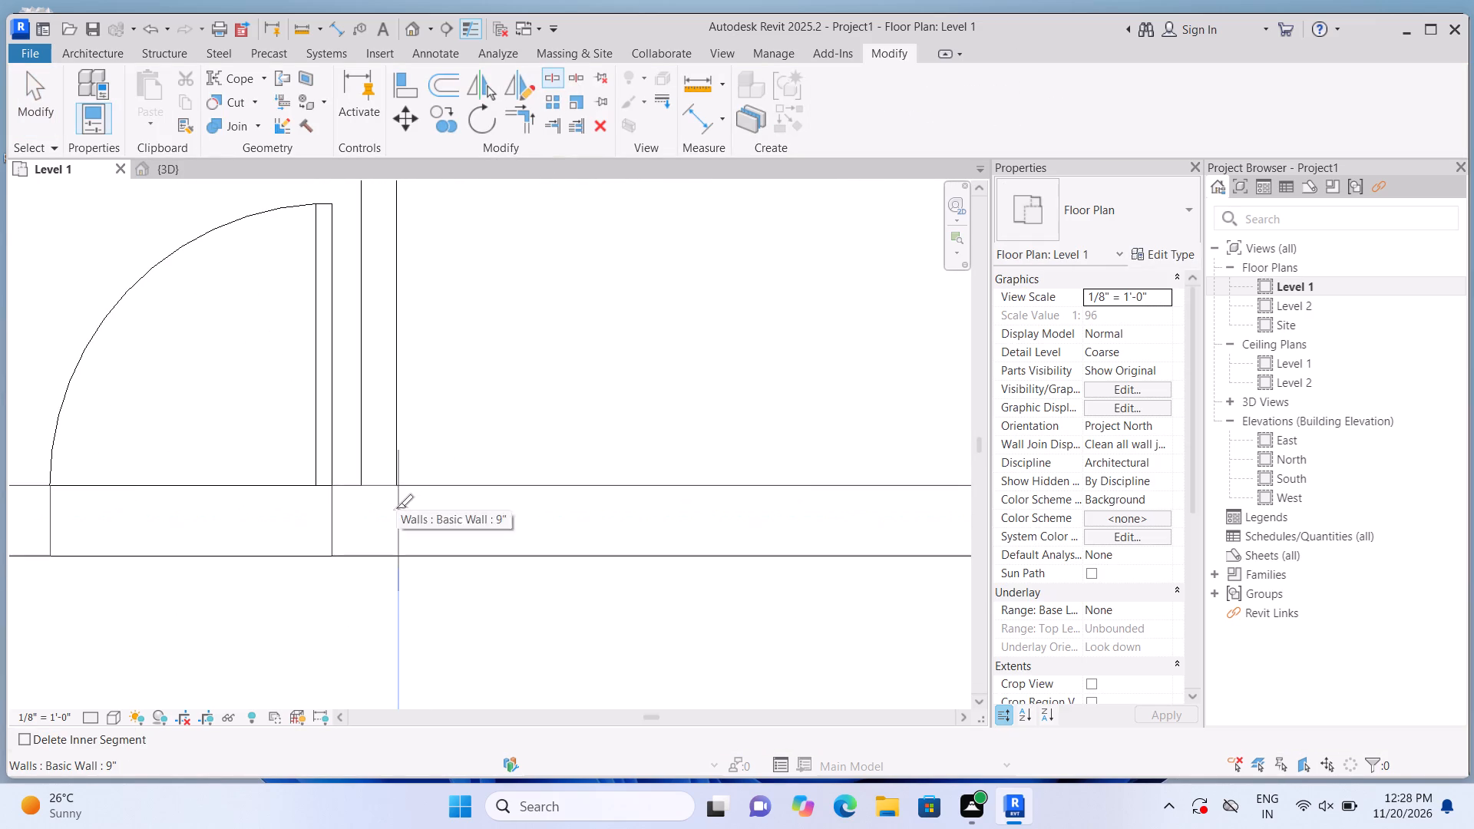
{"action": "scroll", "coordinate": [396, 508], "scroll_direction": "up", "scroll_amount": 2}
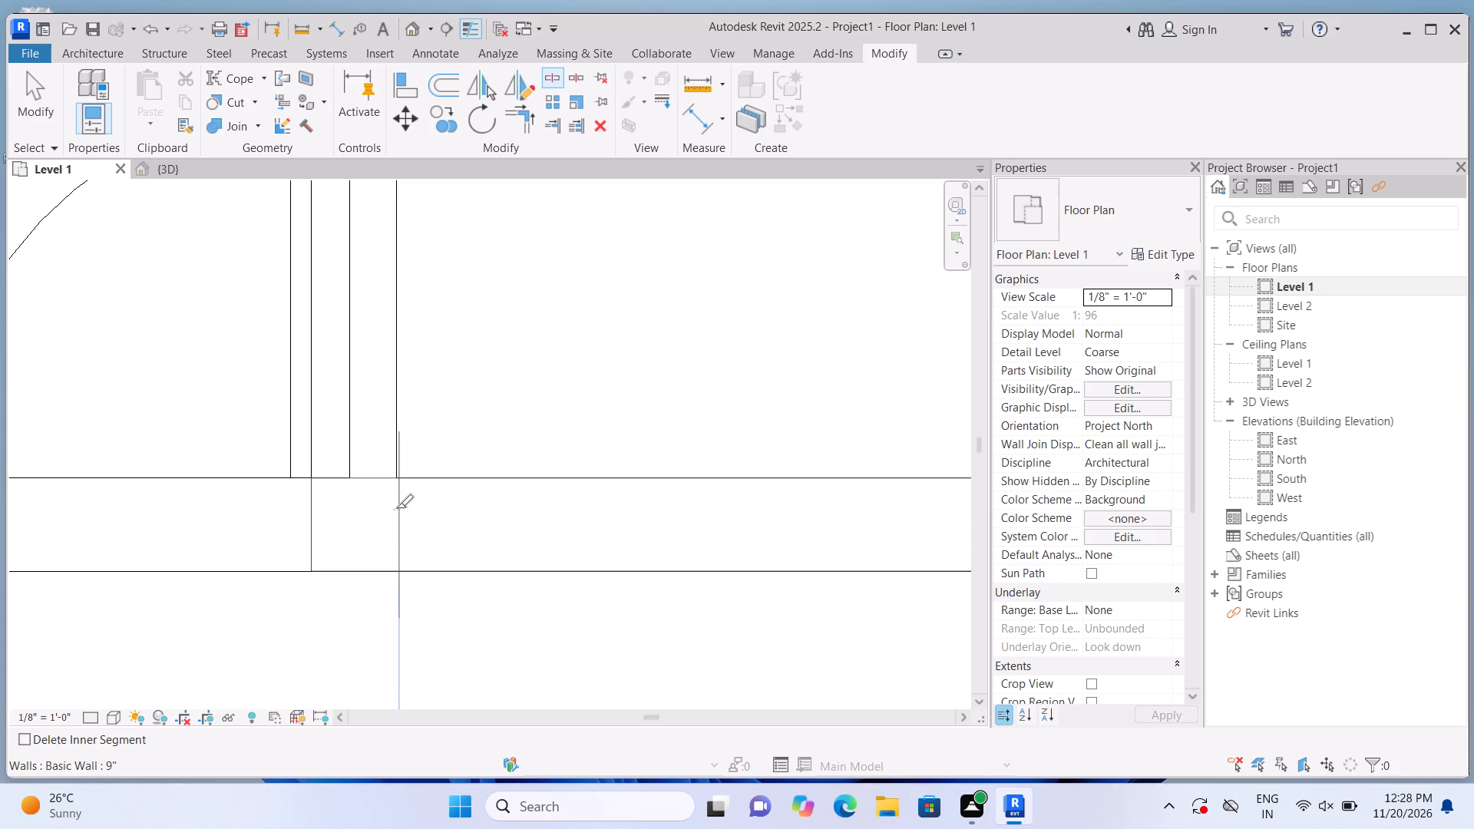
{"action": "scroll", "coordinate": [388, 519], "scroll_direction": "up", "scroll_amount": 2}
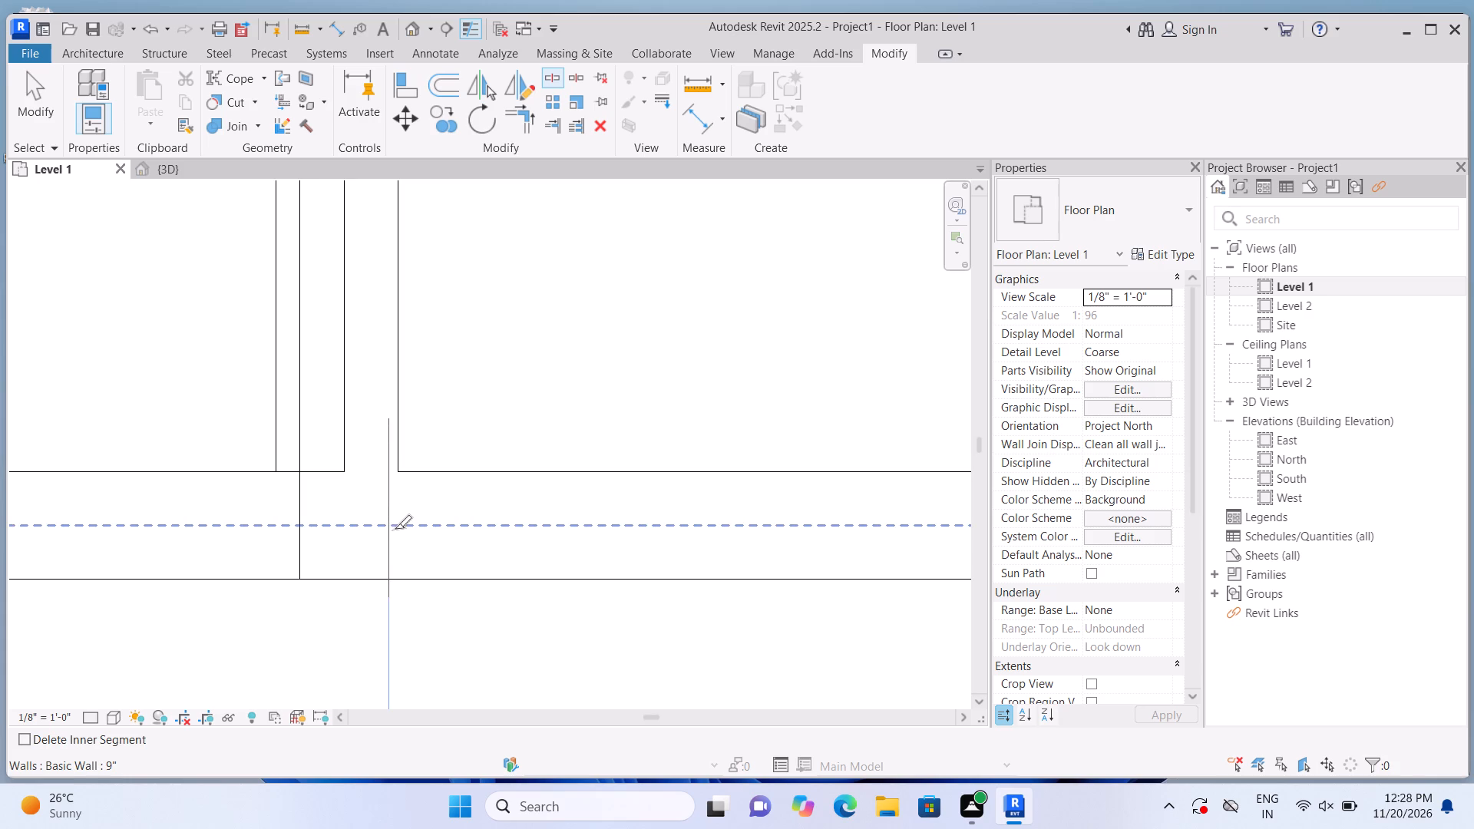
{"action": "scroll", "coordinate": [395, 529], "scroll_direction": "up", "scroll_amount": 6}
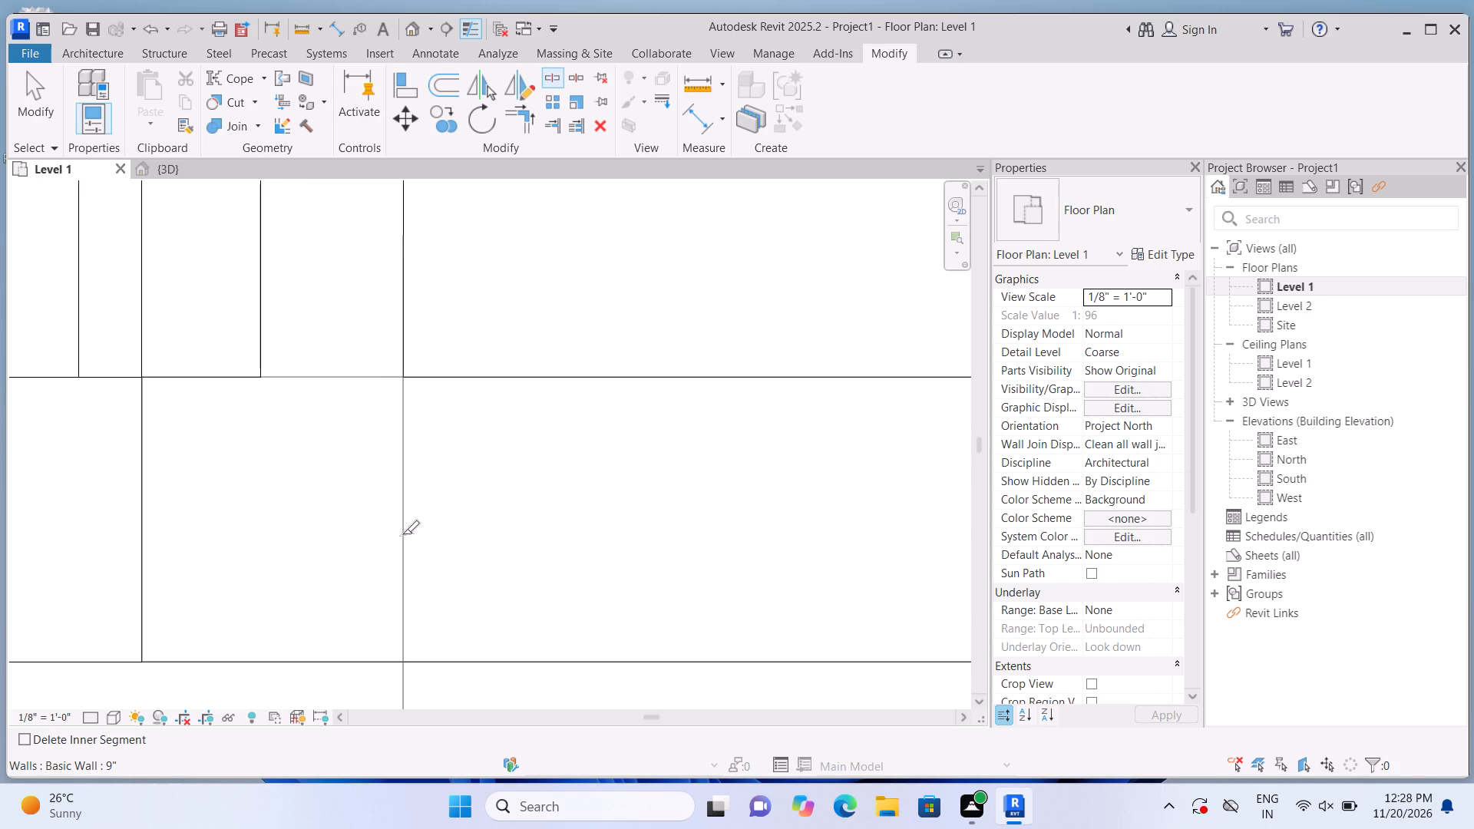
{"action": "left_click", "coordinate": [402, 534]}
{"action": "scroll", "coordinate": [421, 548], "scroll_direction": "down", "scroll_amount": 7}
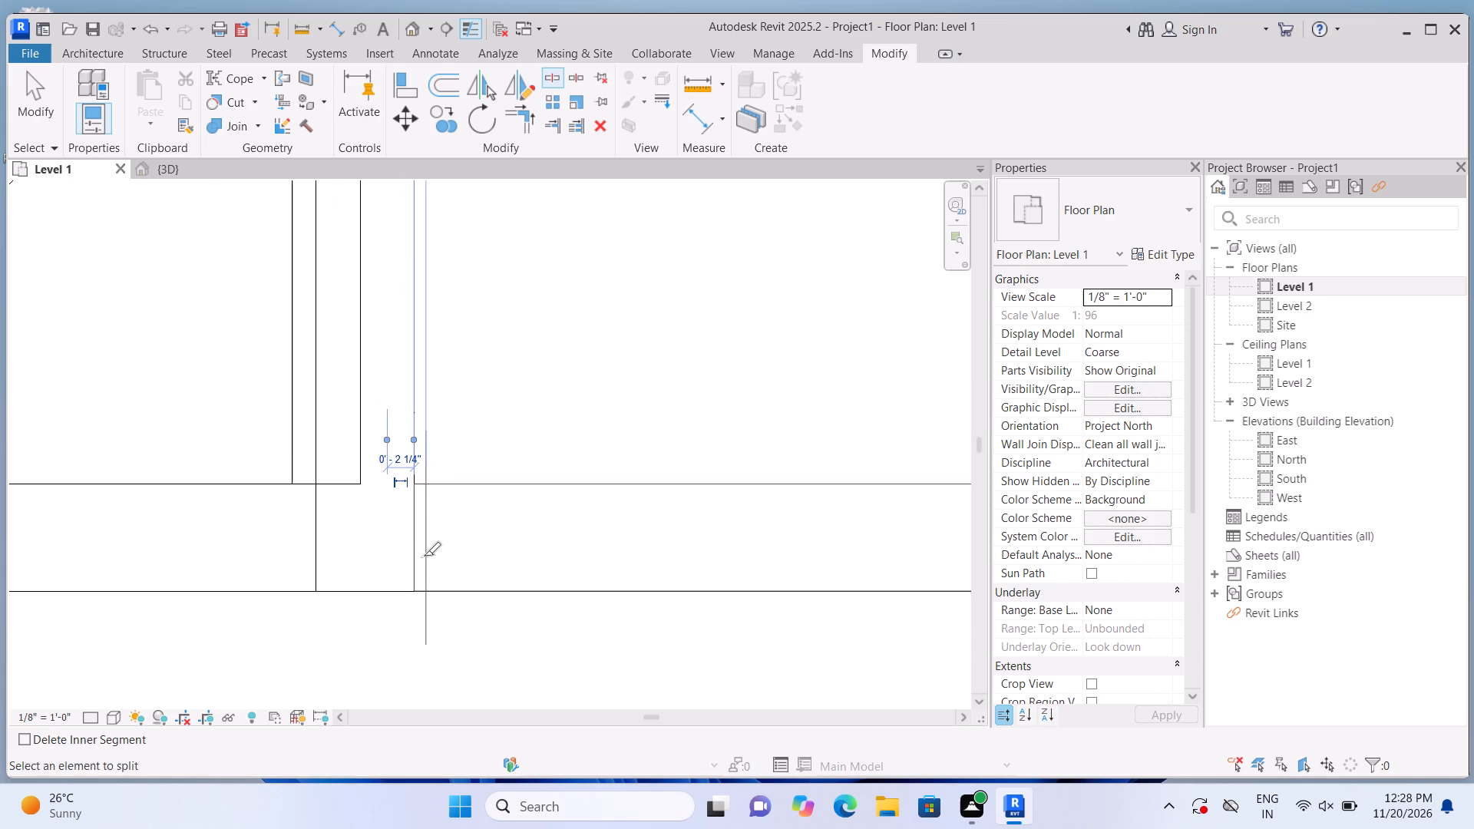
{"action": "scroll", "coordinate": [425, 558], "scroll_direction": "down", "scroll_amount": 3}
{"action": "key", "text": "Escape"}
Split the front 9" wall again at its east corner, in line with the inner face of the east outer wall.
{"action": "scroll", "coordinate": [425, 562], "scroll_direction": "down", "scroll_amount": 10}
{"action": "scroll", "coordinate": [774, 568], "scroll_direction": "up", "scroll_amount": 3}
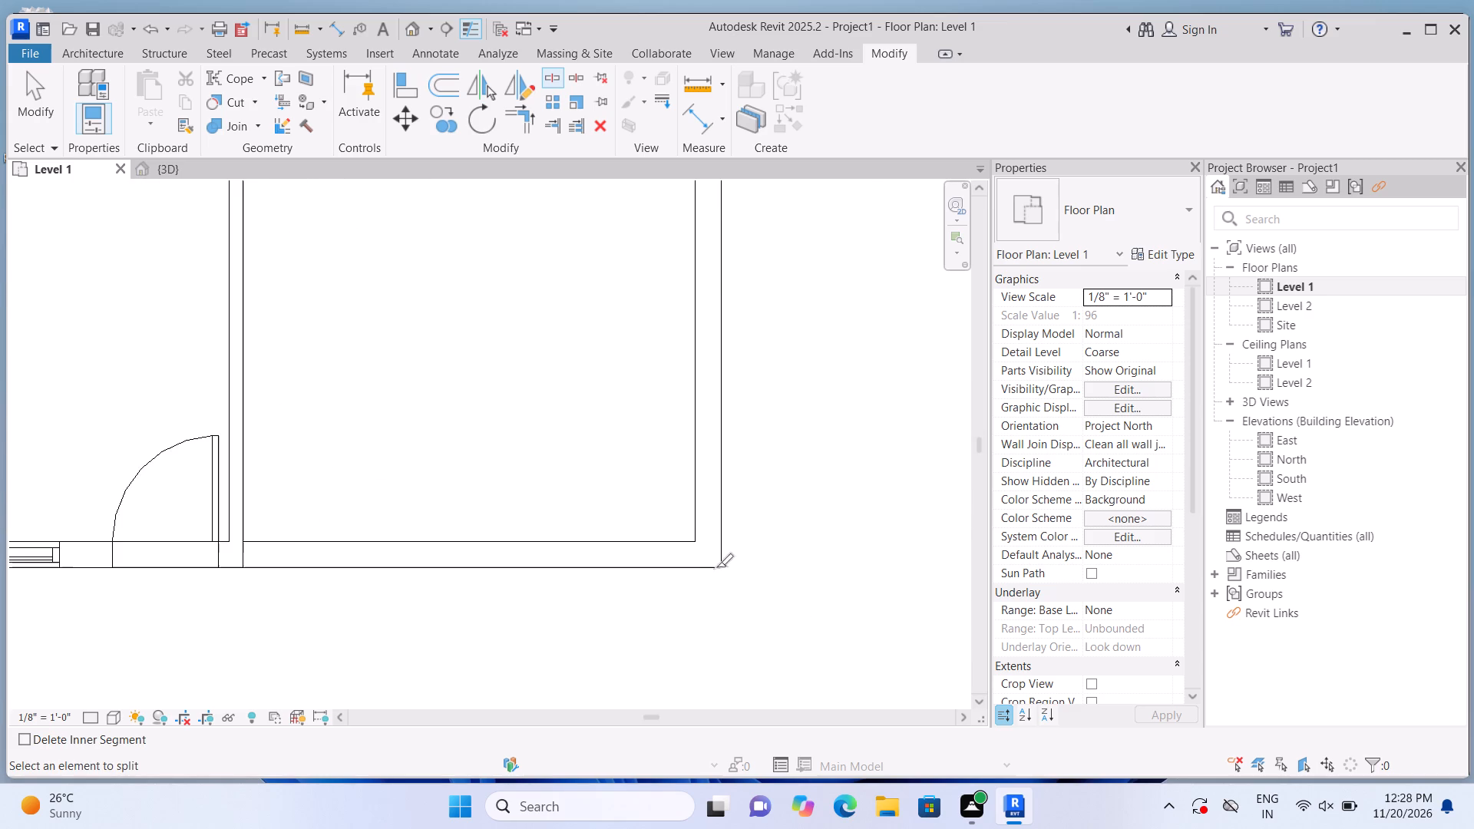
{"action": "scroll", "coordinate": [716, 567], "scroll_direction": "up", "scroll_amount": 14}
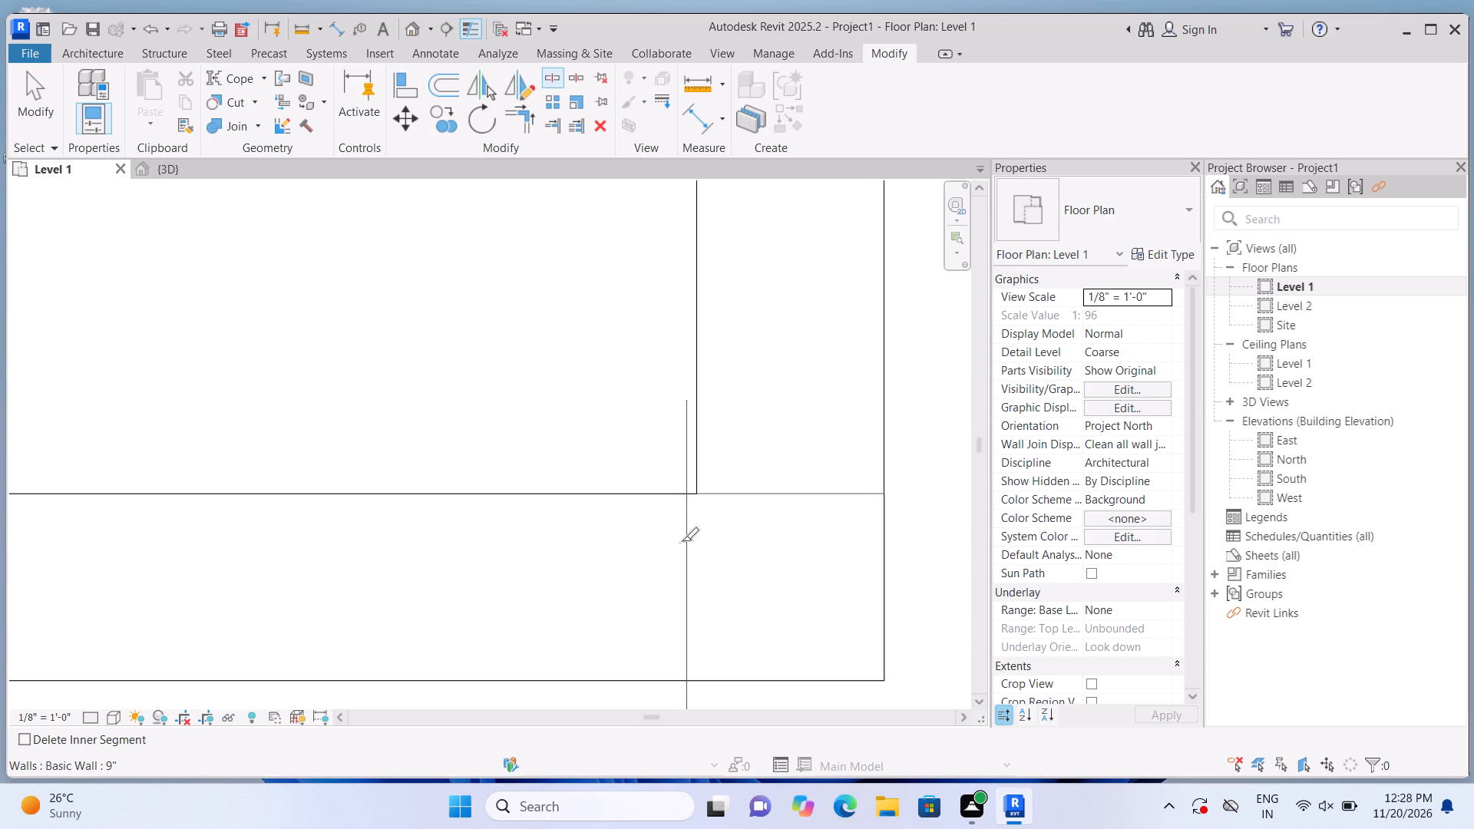
{"action": "scroll", "coordinate": [697, 557], "scroll_direction": "up", "scroll_amount": 2}
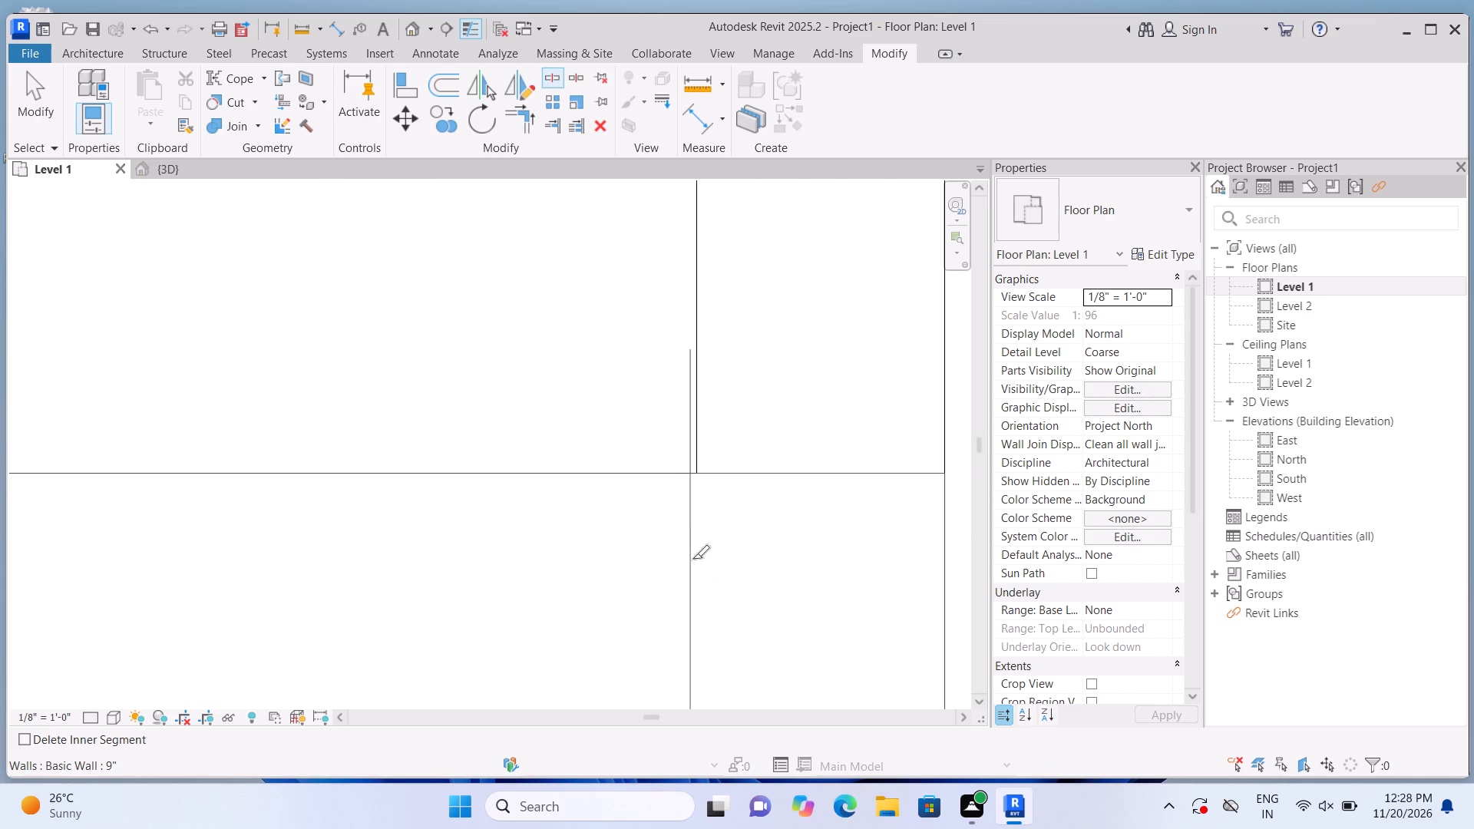
{"action": "double_click", "coordinate": [696, 560]}
{"action": "scroll", "coordinate": [735, 547], "scroll_direction": "down", "scroll_amount": 12}
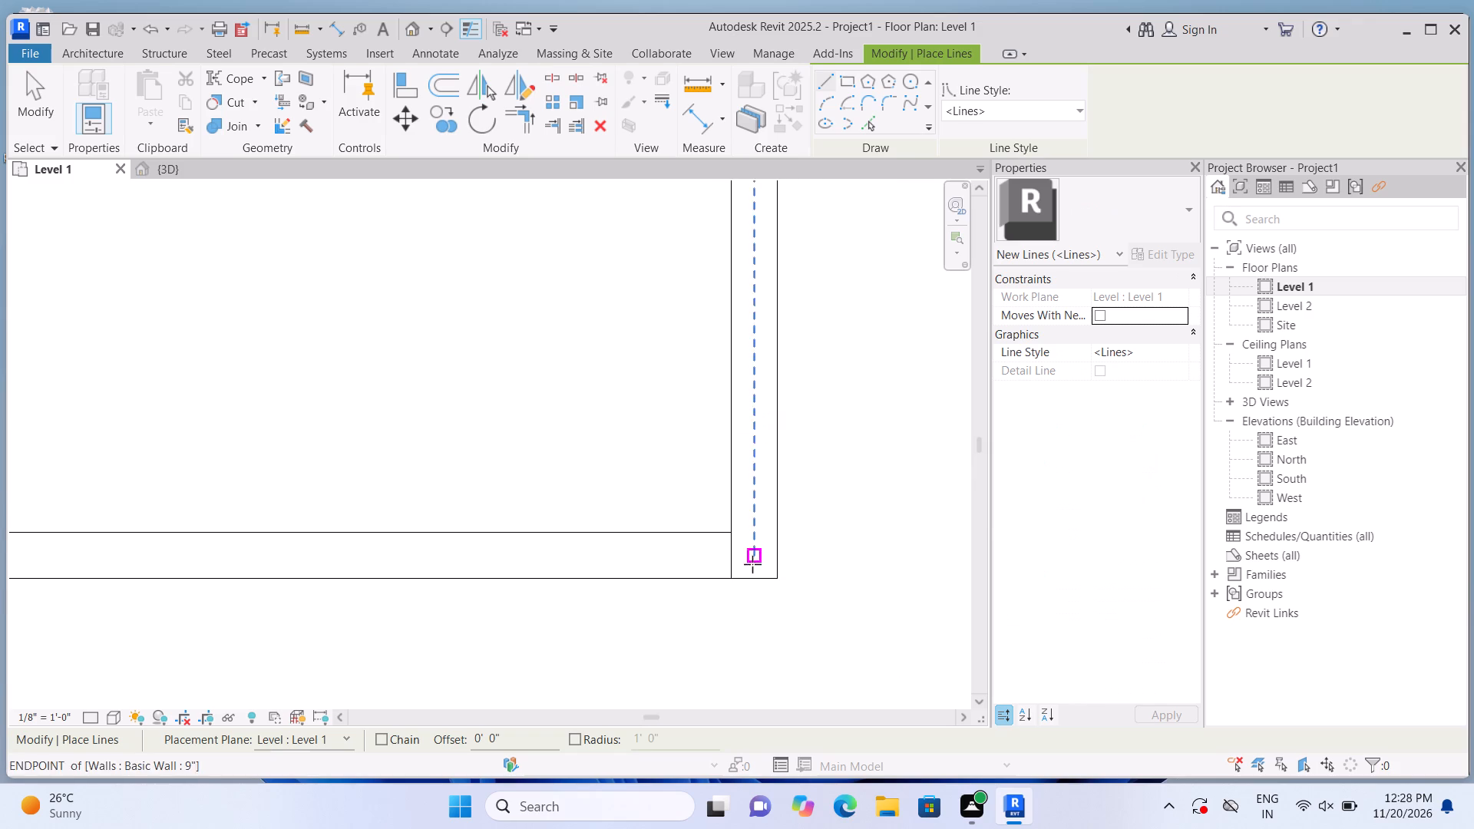
{"action": "key", "text": "Escape"}
{"action": "key", "text": "Escape"}
Delete the front wall segment between the two splits, opening up the front corner room.
{"action": "scroll", "coordinate": [602, 552], "scroll_direction": "down", "scroll_amount": 6}
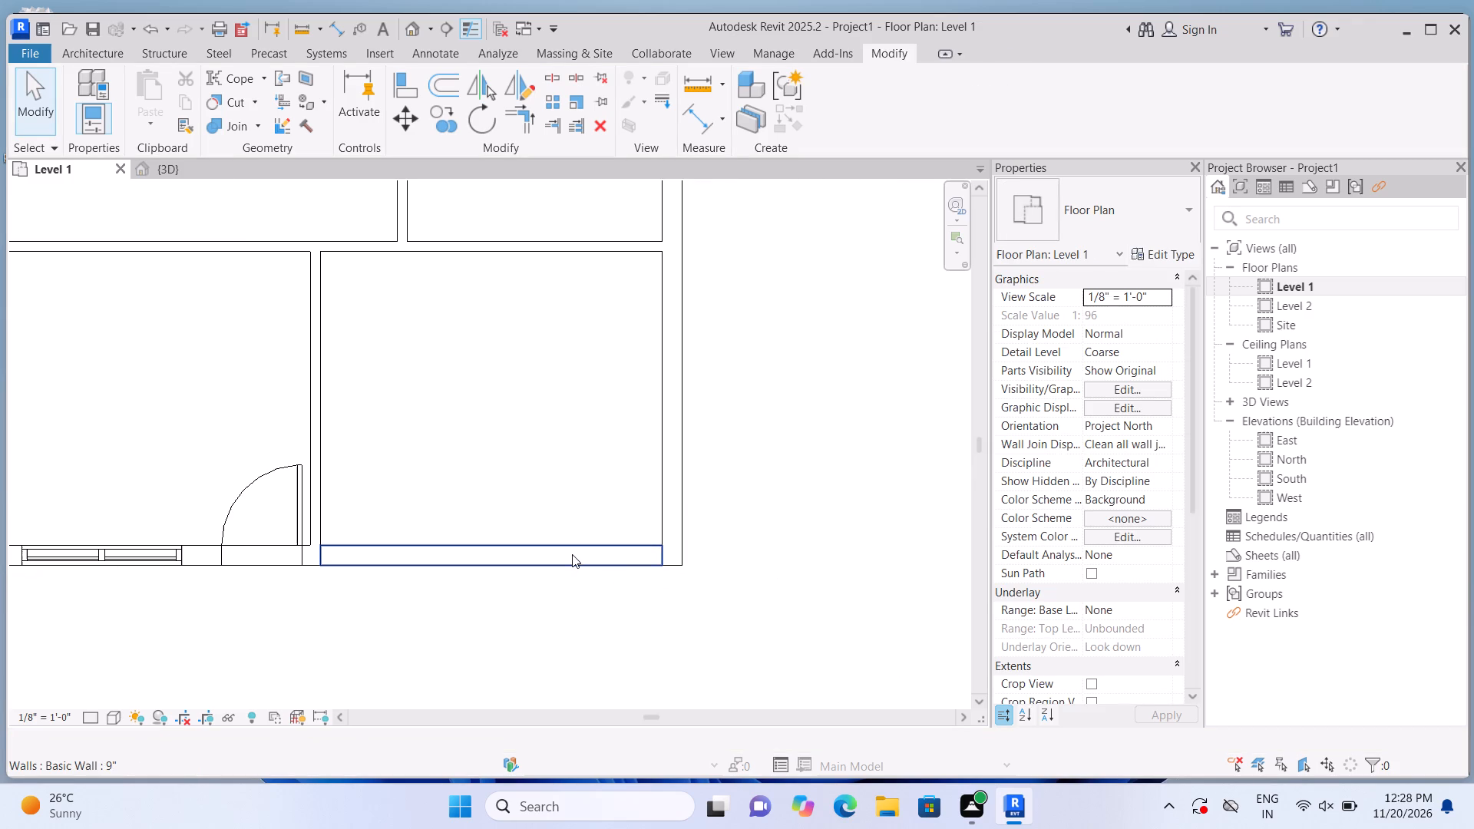
{"action": "left_click", "coordinate": [572, 554]}
{"action": "key", "text": "Delete"}
In the East elevation, draw a level at 20'-0" and extend its headless end to align with the levels below.
{"action": "scroll", "coordinate": [572, 554], "scroll_direction": "down", "scroll_amount": 3}
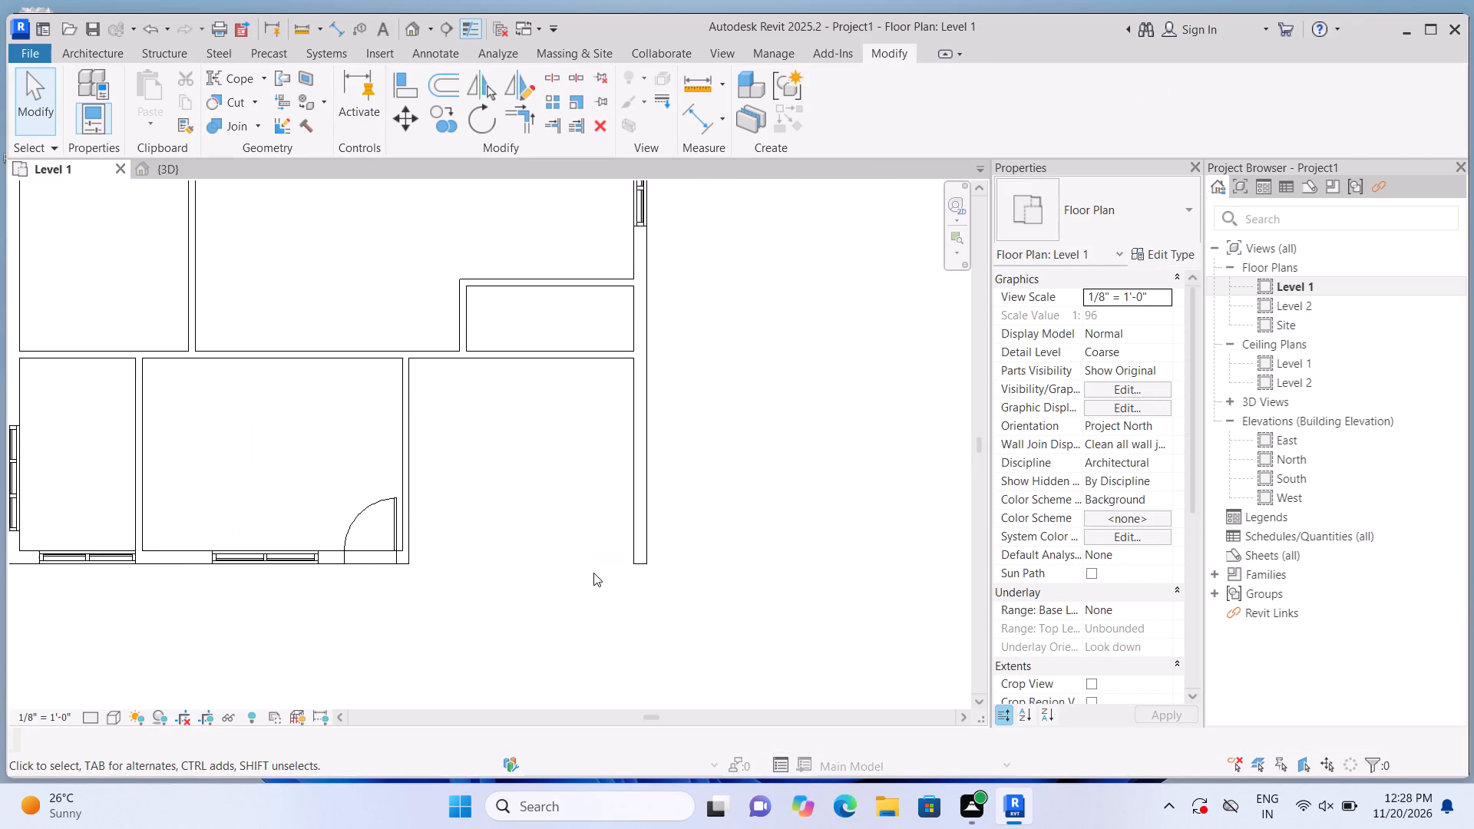
{"action": "scroll", "coordinate": [597, 568], "scroll_direction": "down", "scroll_amount": 3}
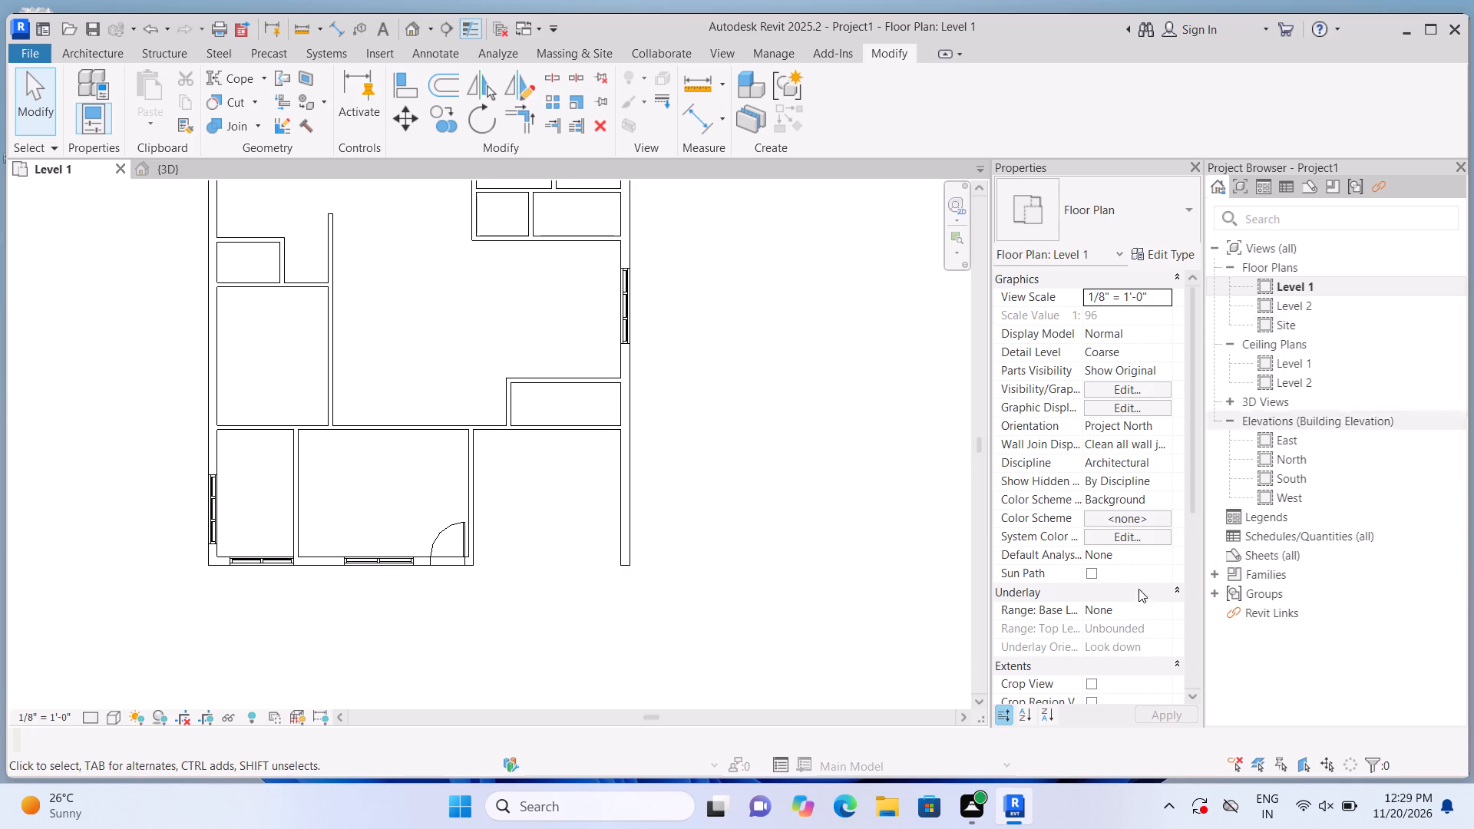
{"action": "double_click", "coordinate": [1267, 439]}
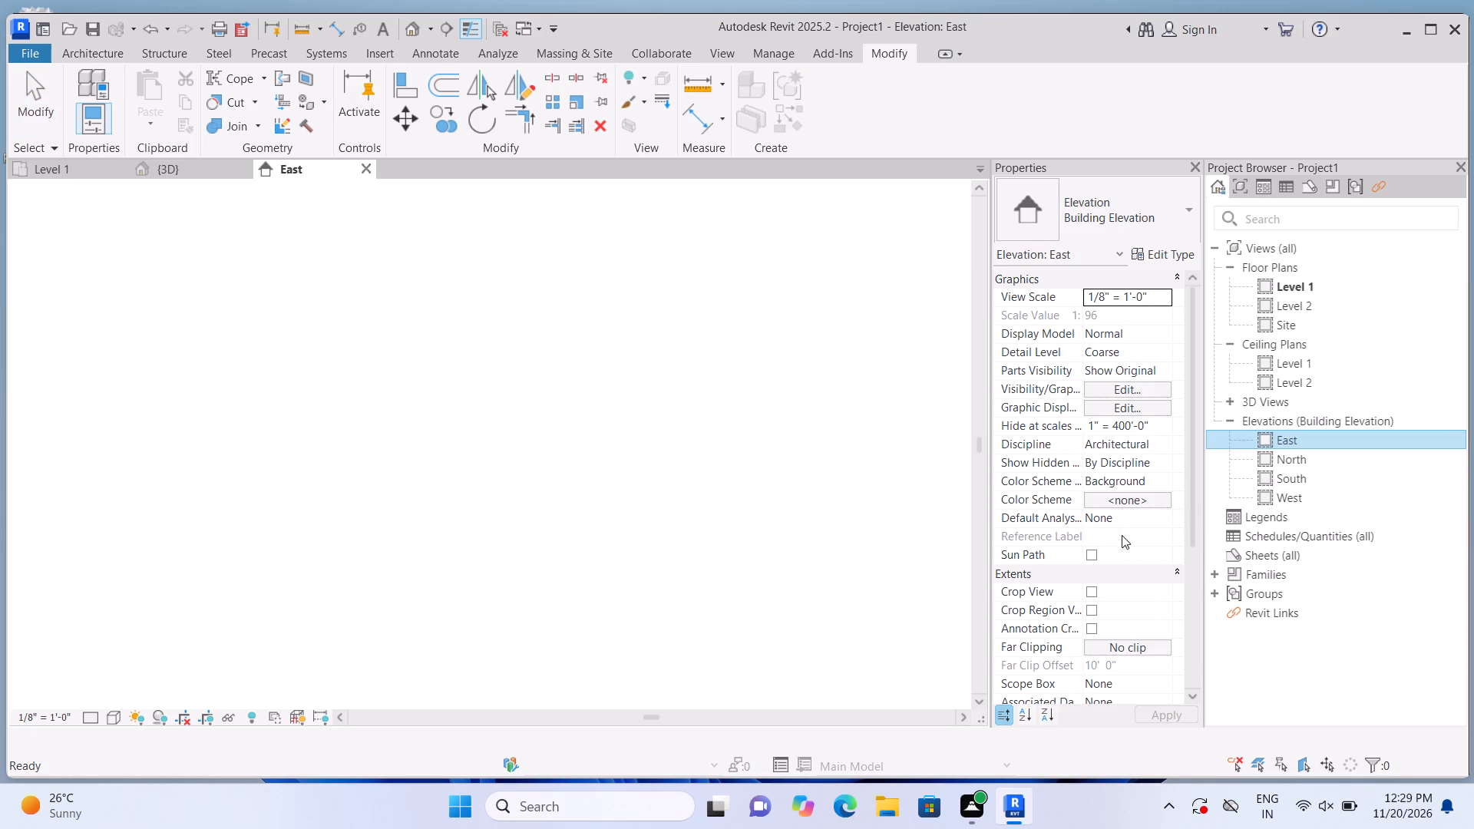
{"action": "scroll", "coordinate": [1045, 562], "scroll_direction": "down", "scroll_amount": 2}
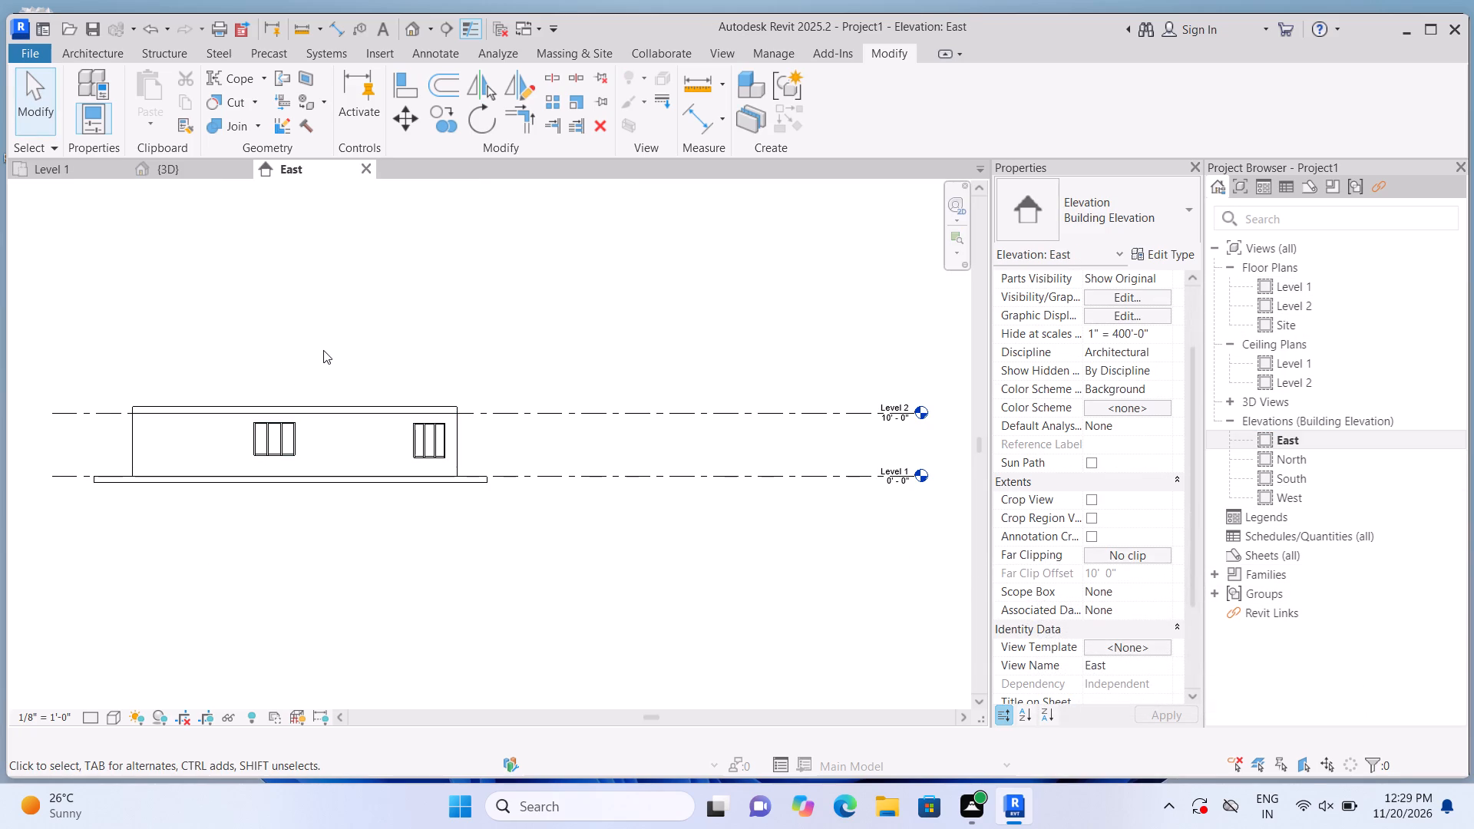
{"action": "type", "text": "ll"}
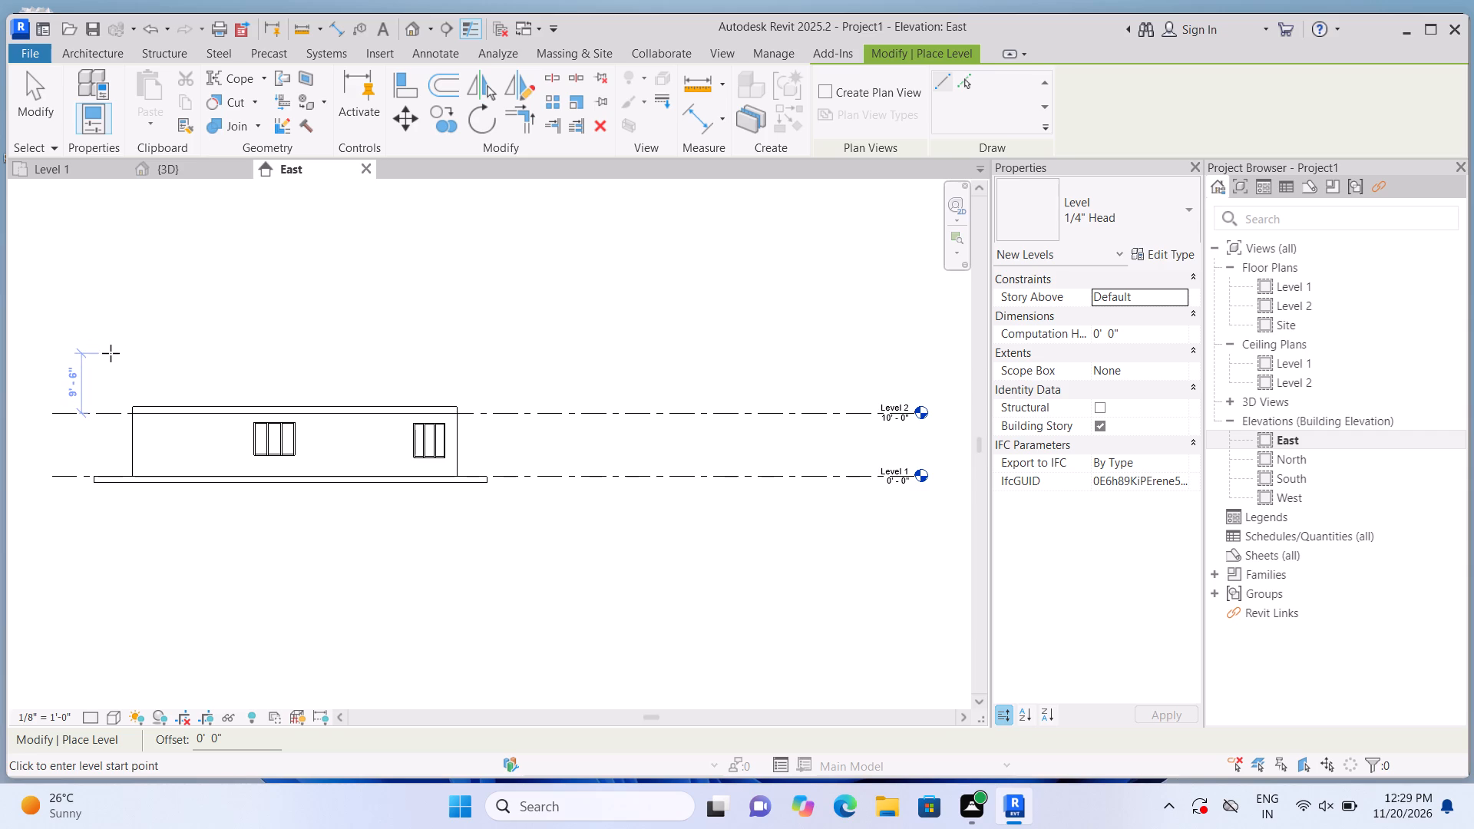
{"action": "left_click", "coordinate": [114, 350]}
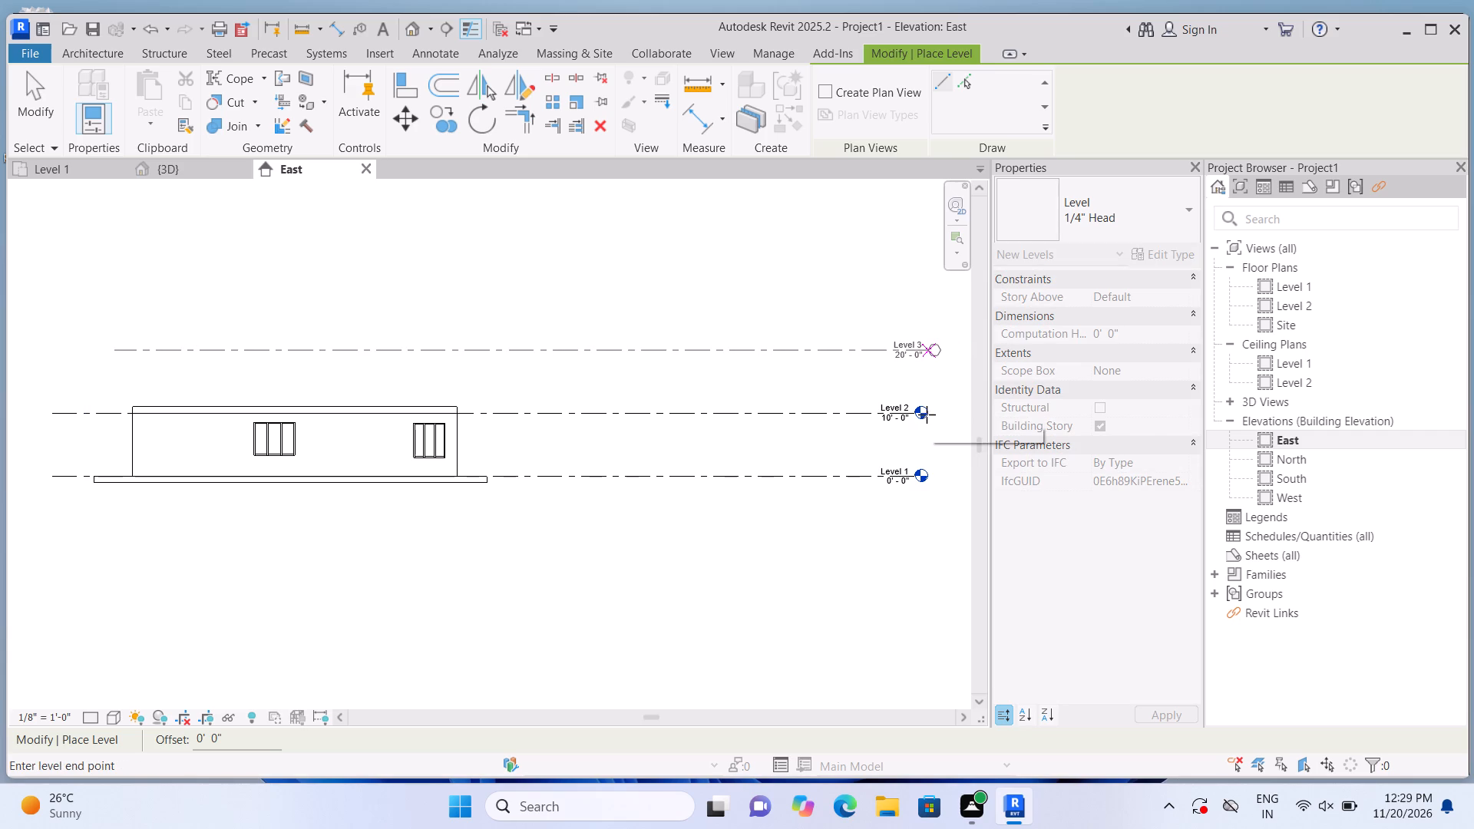
{"action": "left_click", "coordinate": [911, 378]}
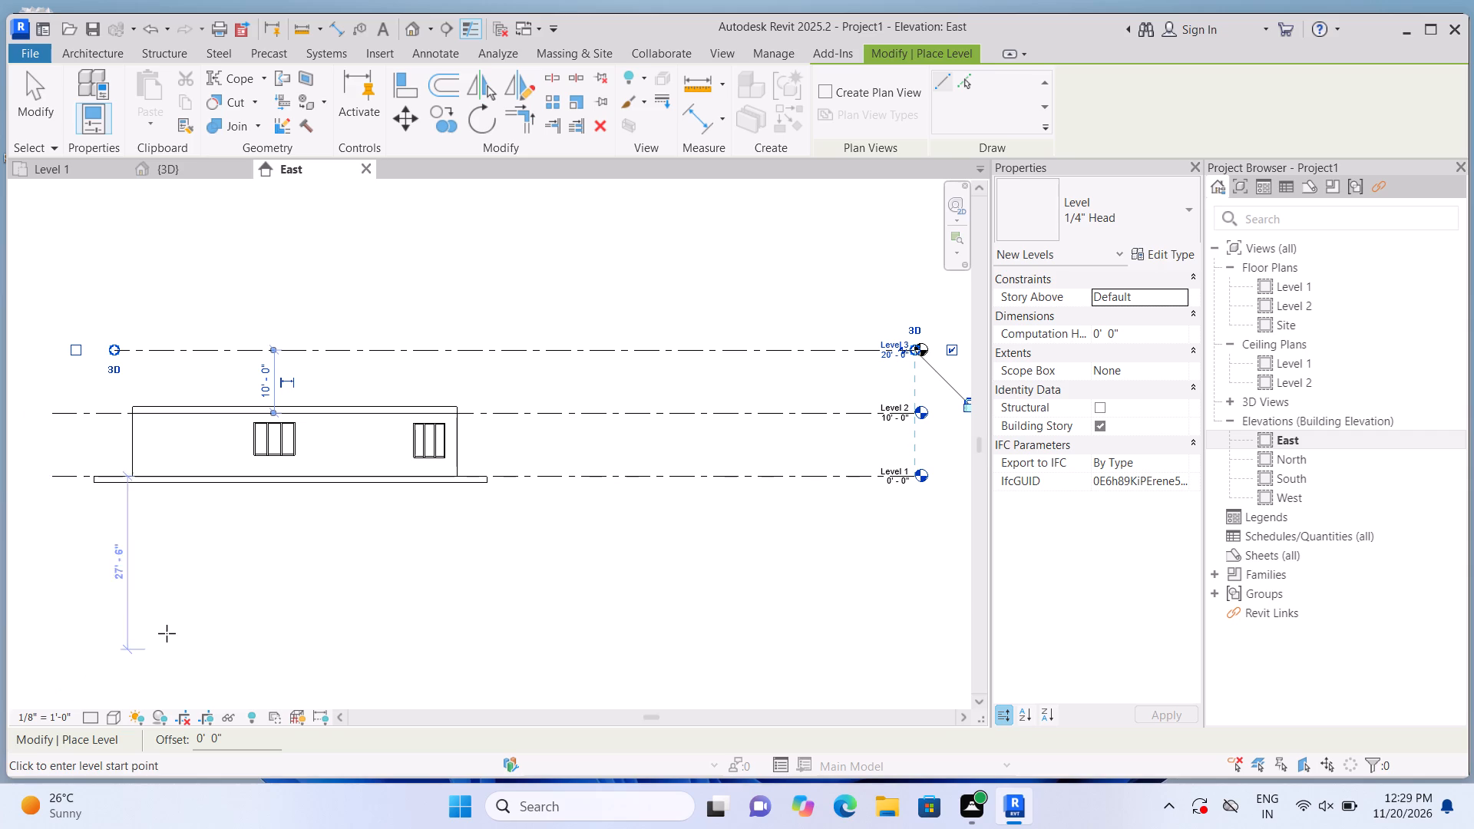
{"action": "left_click_drag", "start_coordinate": [114, 350], "coordinate": [77, 363]}
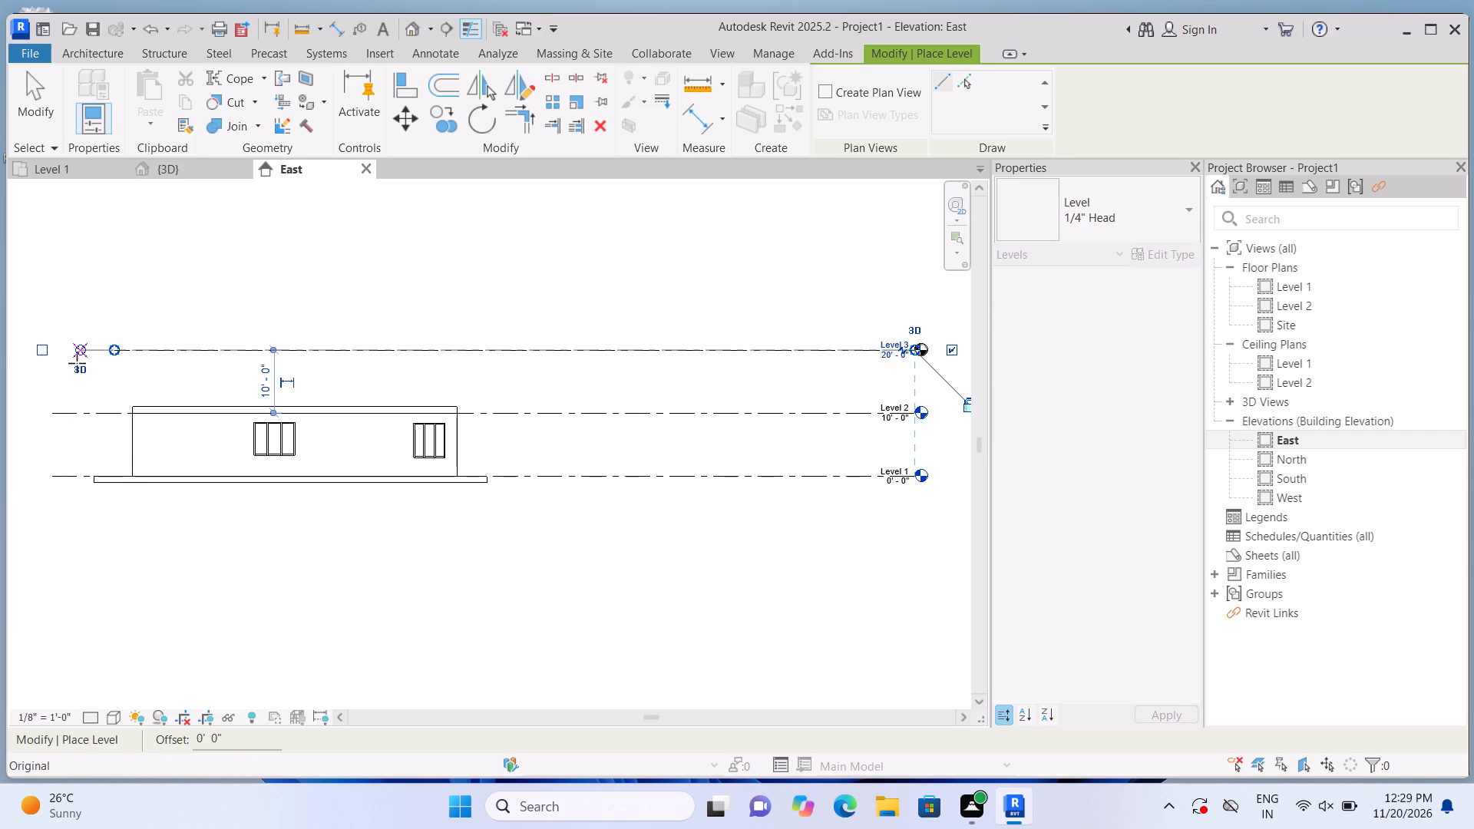
{"action": "left_click_drag", "start_coordinate": [77, 363], "coordinate": [55, 370]}
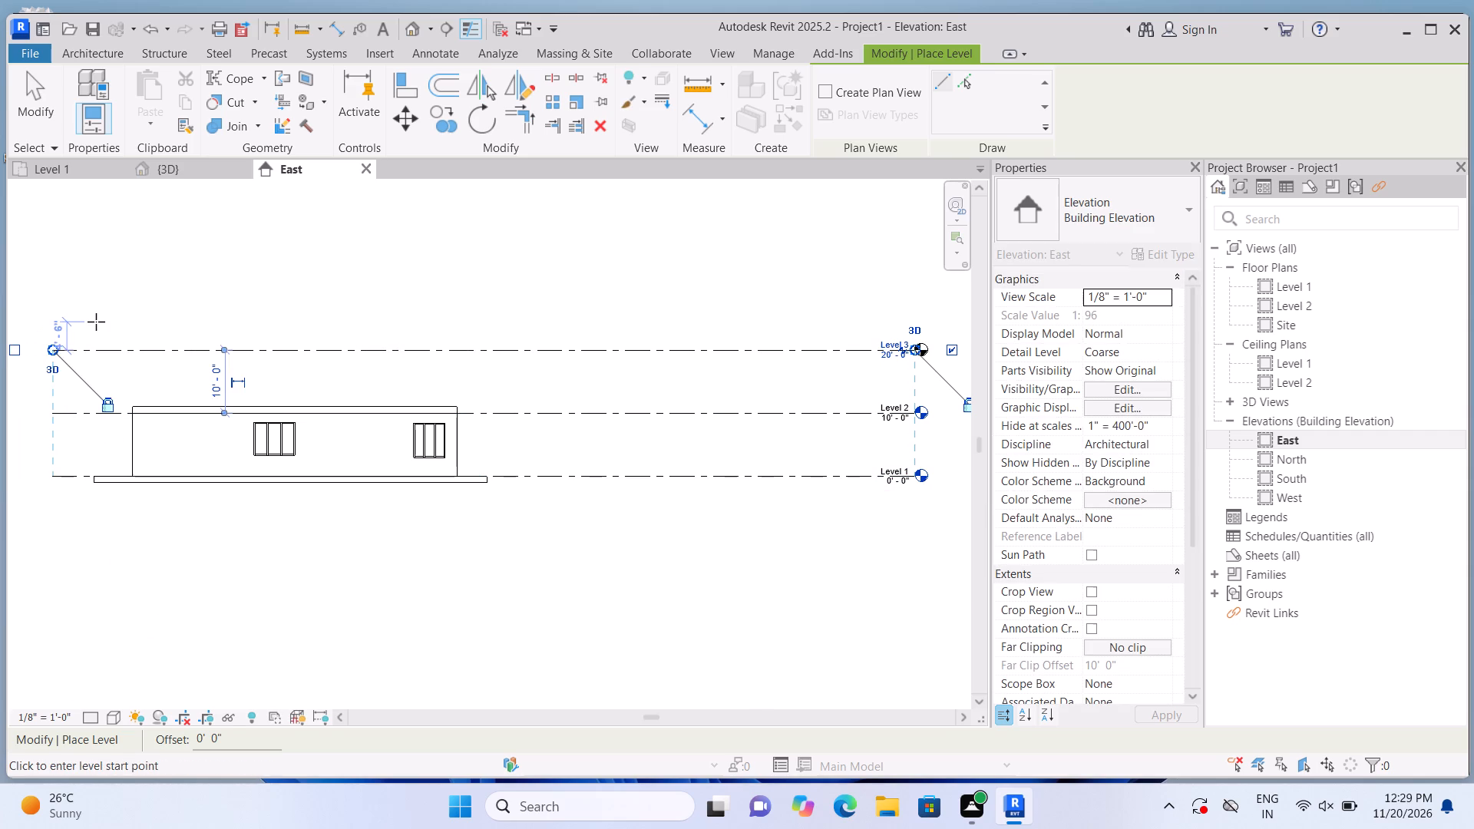
{"action": "key", "text": "Escape"}
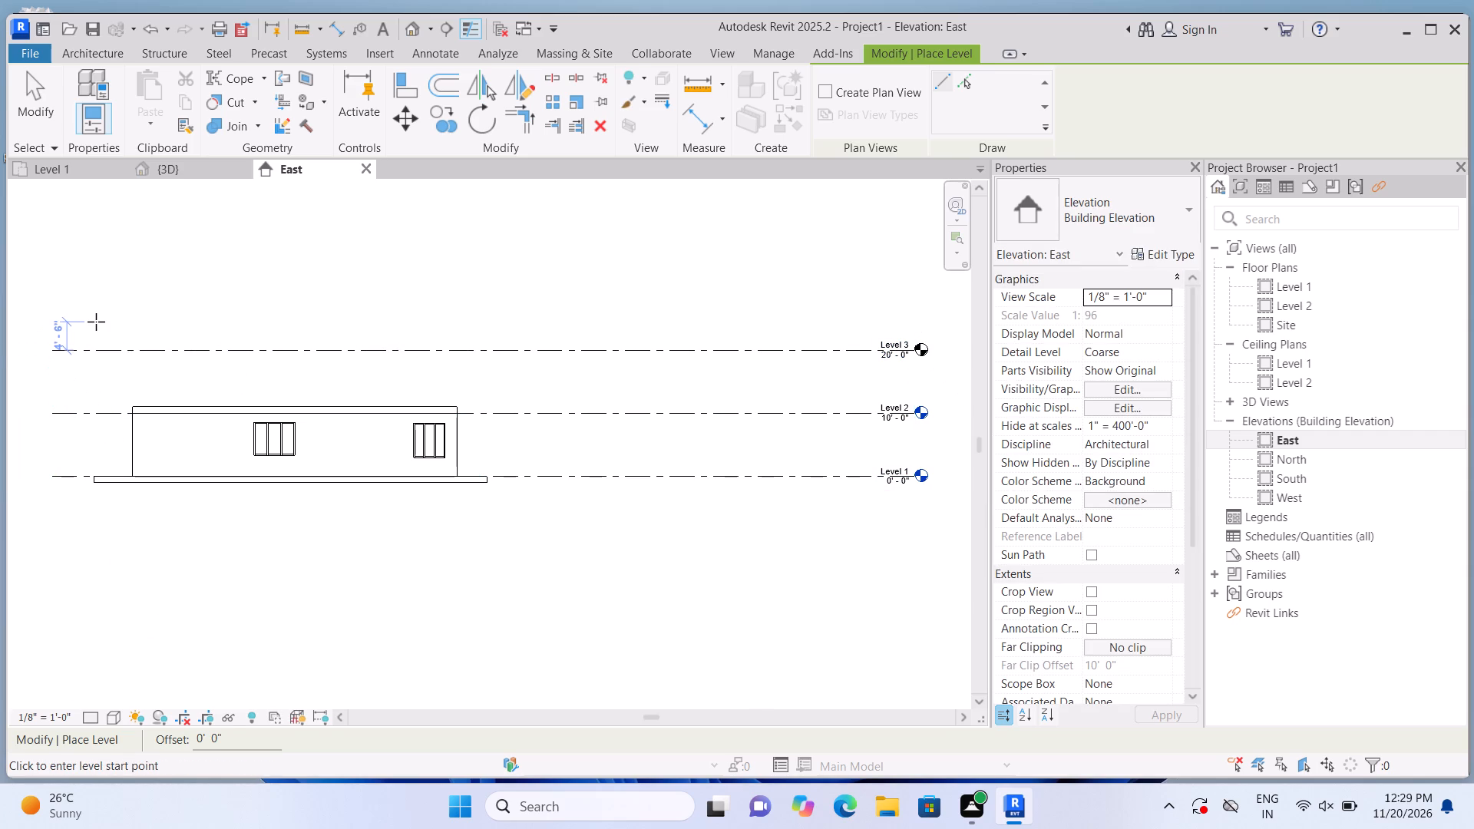
Add a level at 30'-0", 10'-0" above the previous one, and extend its headless end to align with the others.
{"action": "left_click", "coordinate": [114, 287]}
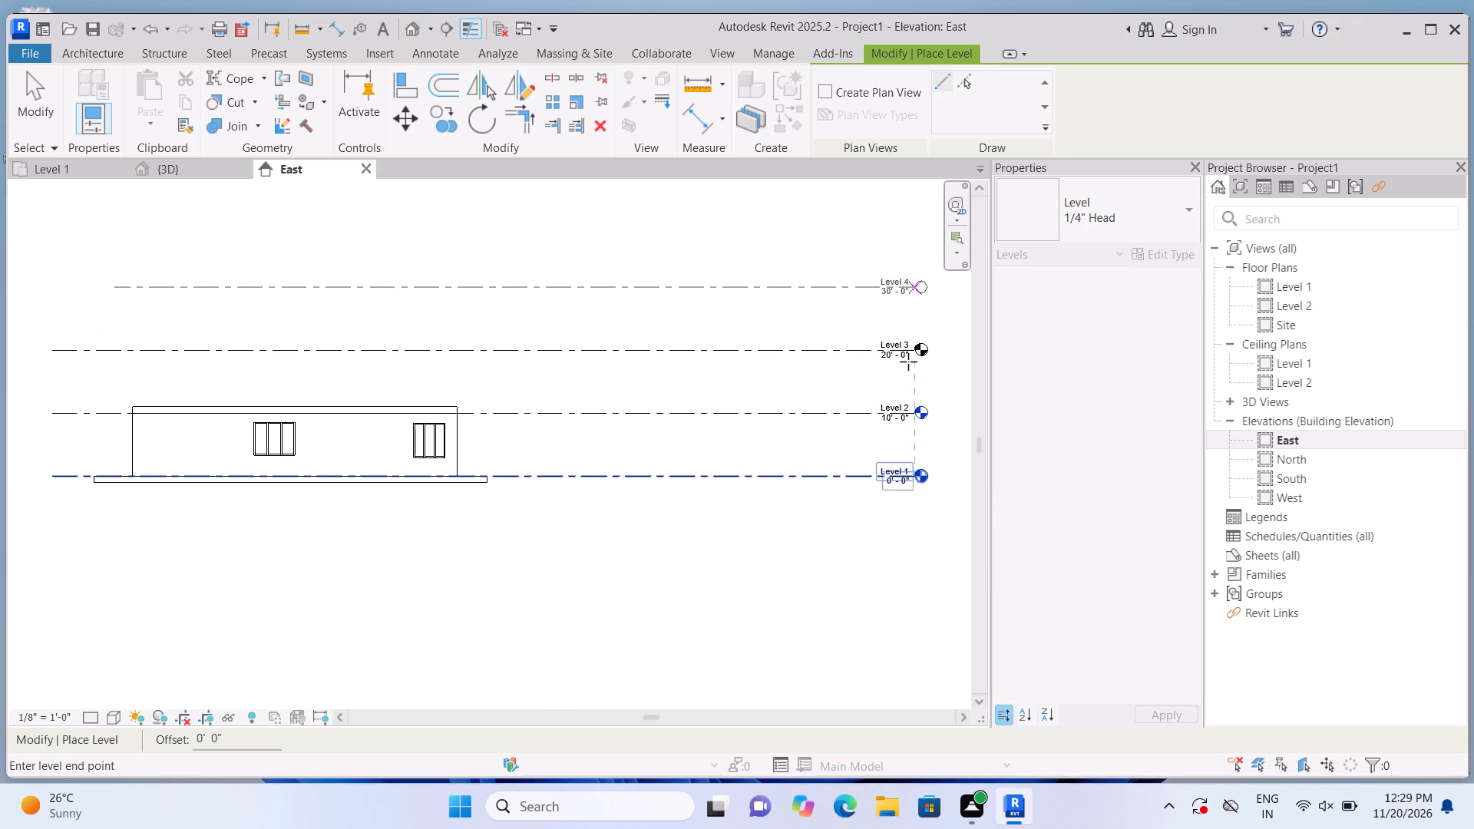
{"action": "left_click", "coordinate": [910, 363]}
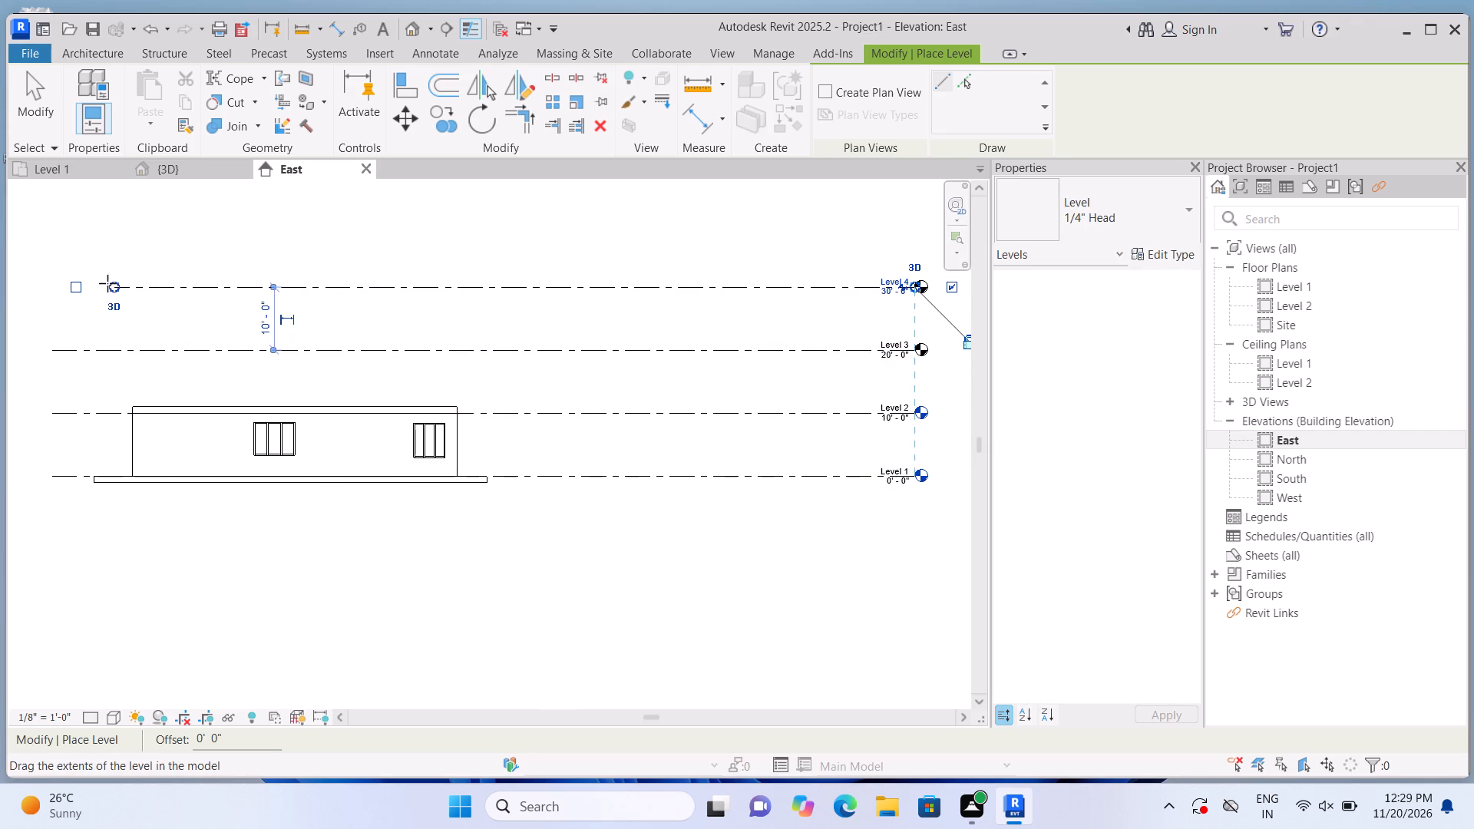
{"action": "left_click_drag", "start_coordinate": [112, 285], "coordinate": [54, 308]}
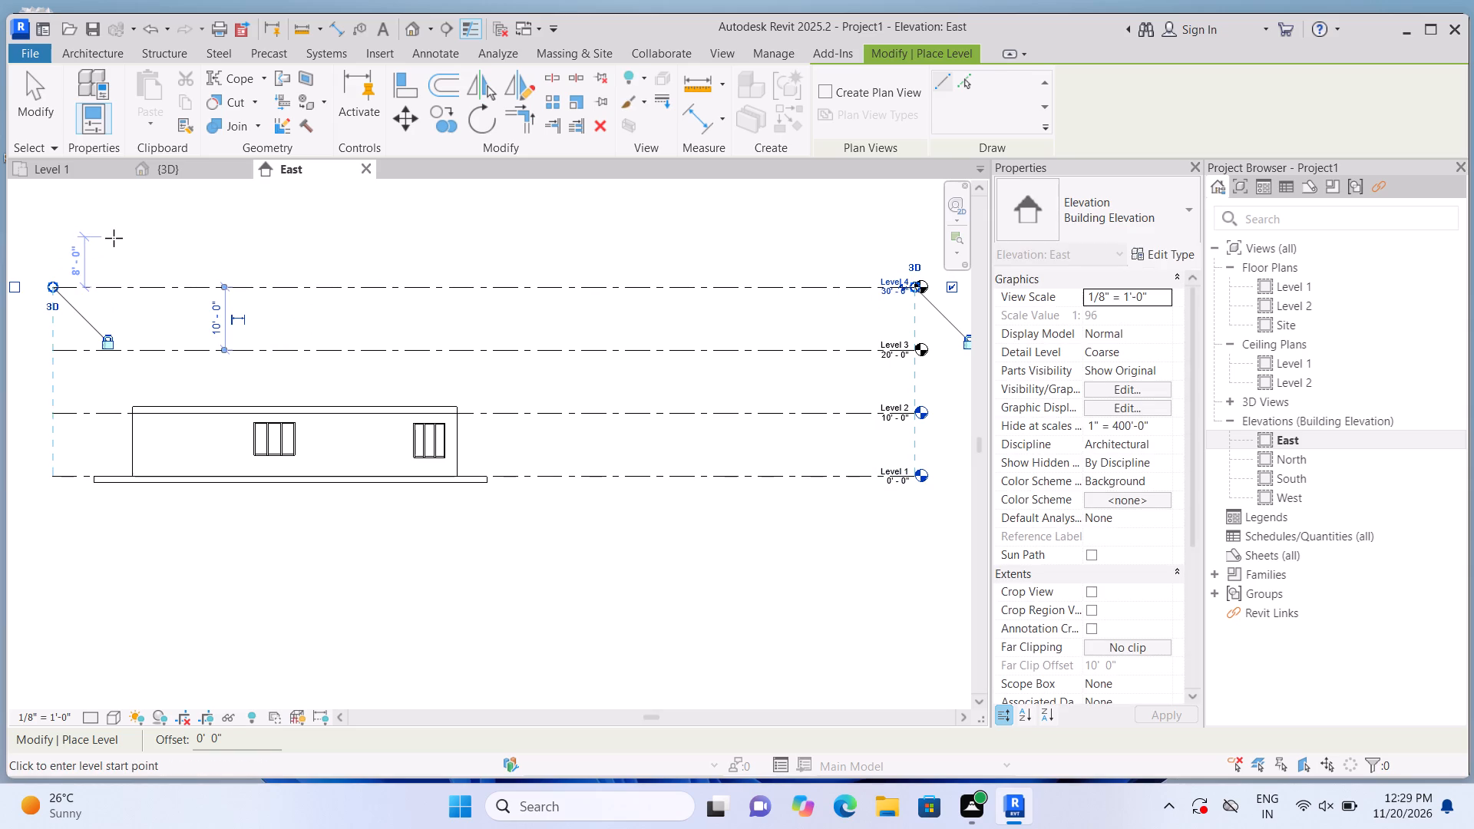
{"action": "key", "text": "Escape"}
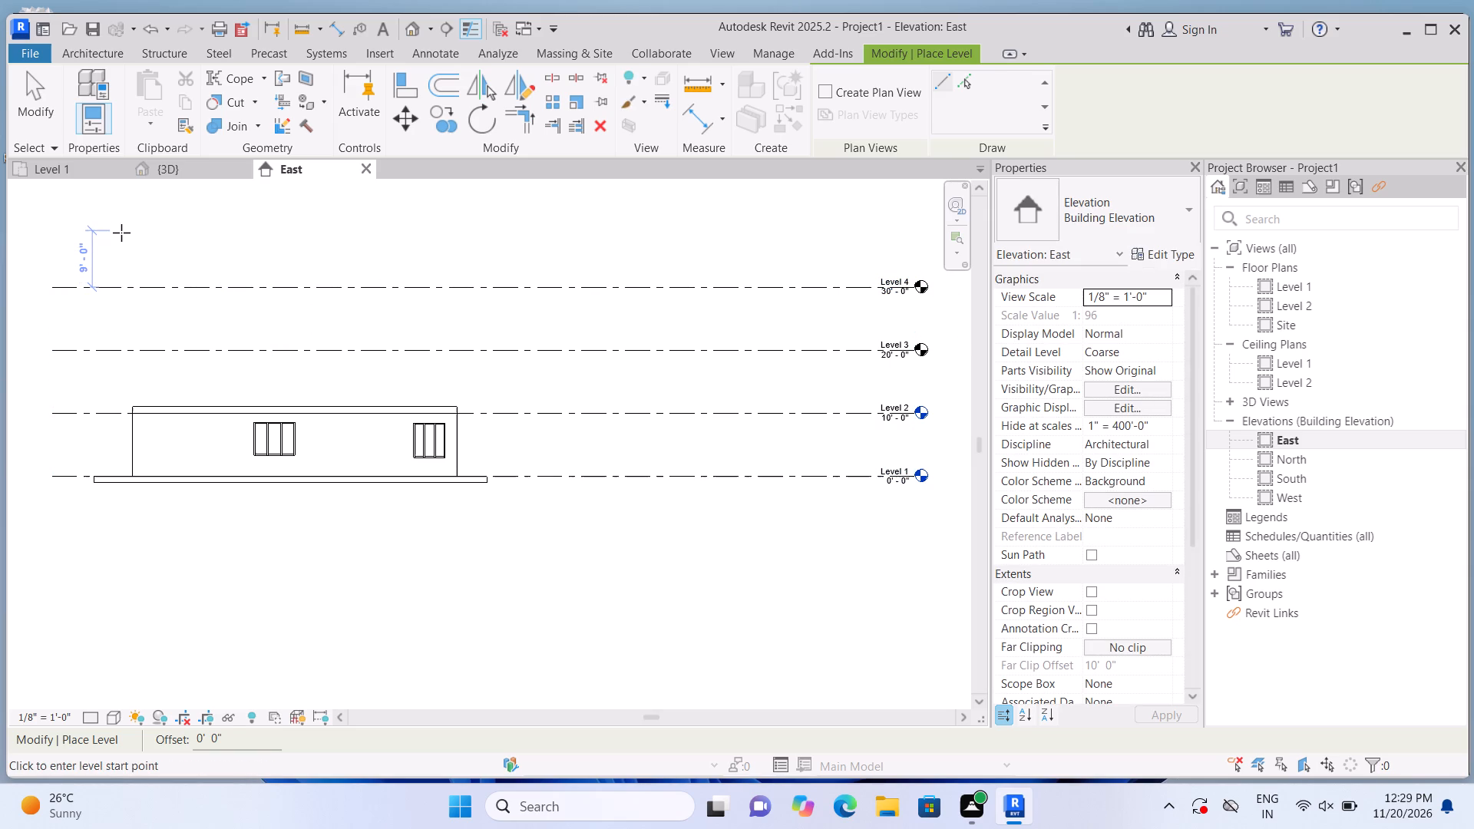
Add a level at 40'-0" and extend its headless end to align with the levels below.
{"action": "left_click", "coordinate": [121, 223]}
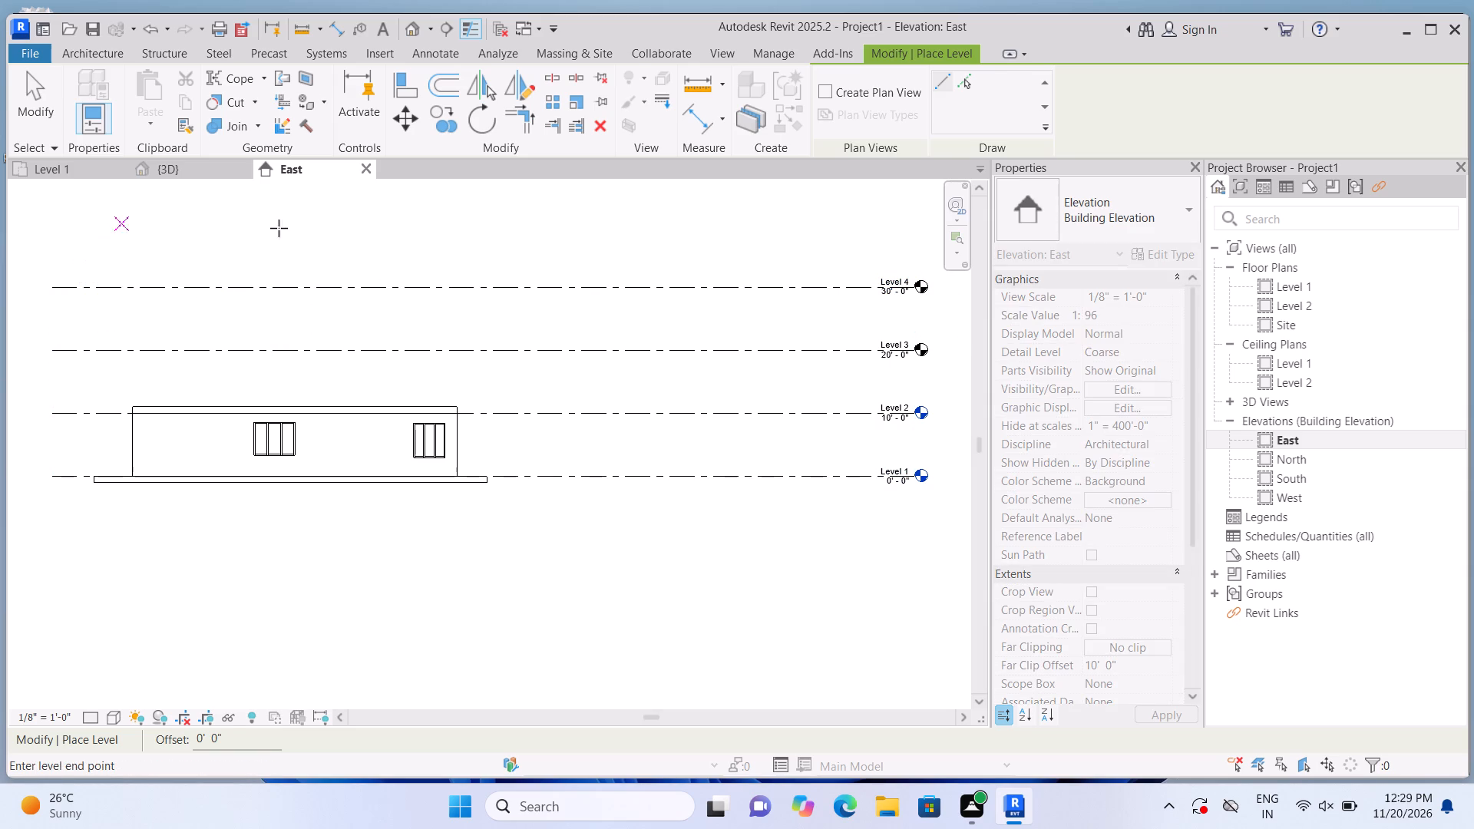
{"action": "left_click", "coordinate": [913, 286]}
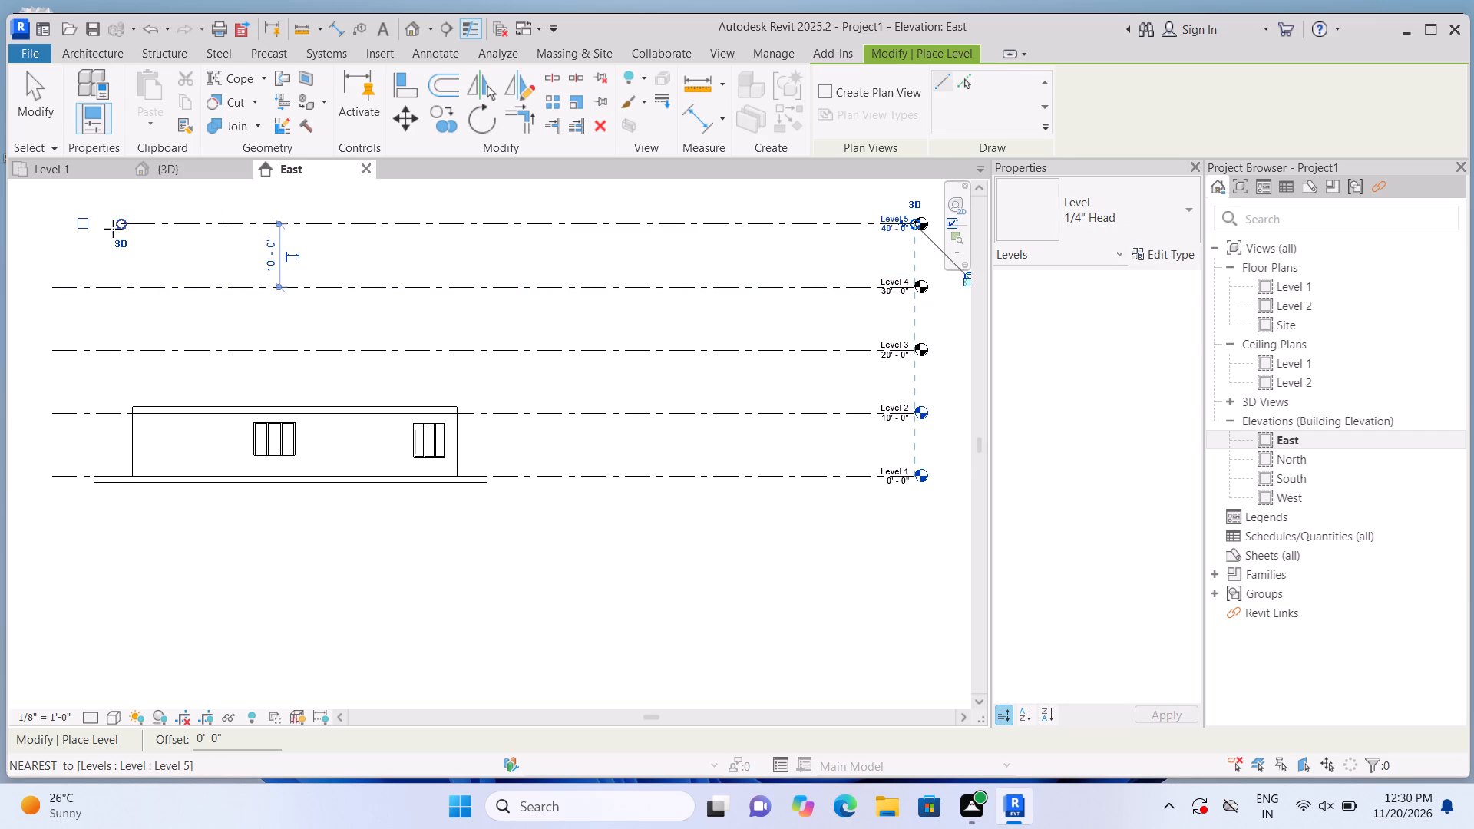
{"action": "left_click_drag", "start_coordinate": [119, 223], "coordinate": [50, 241]}
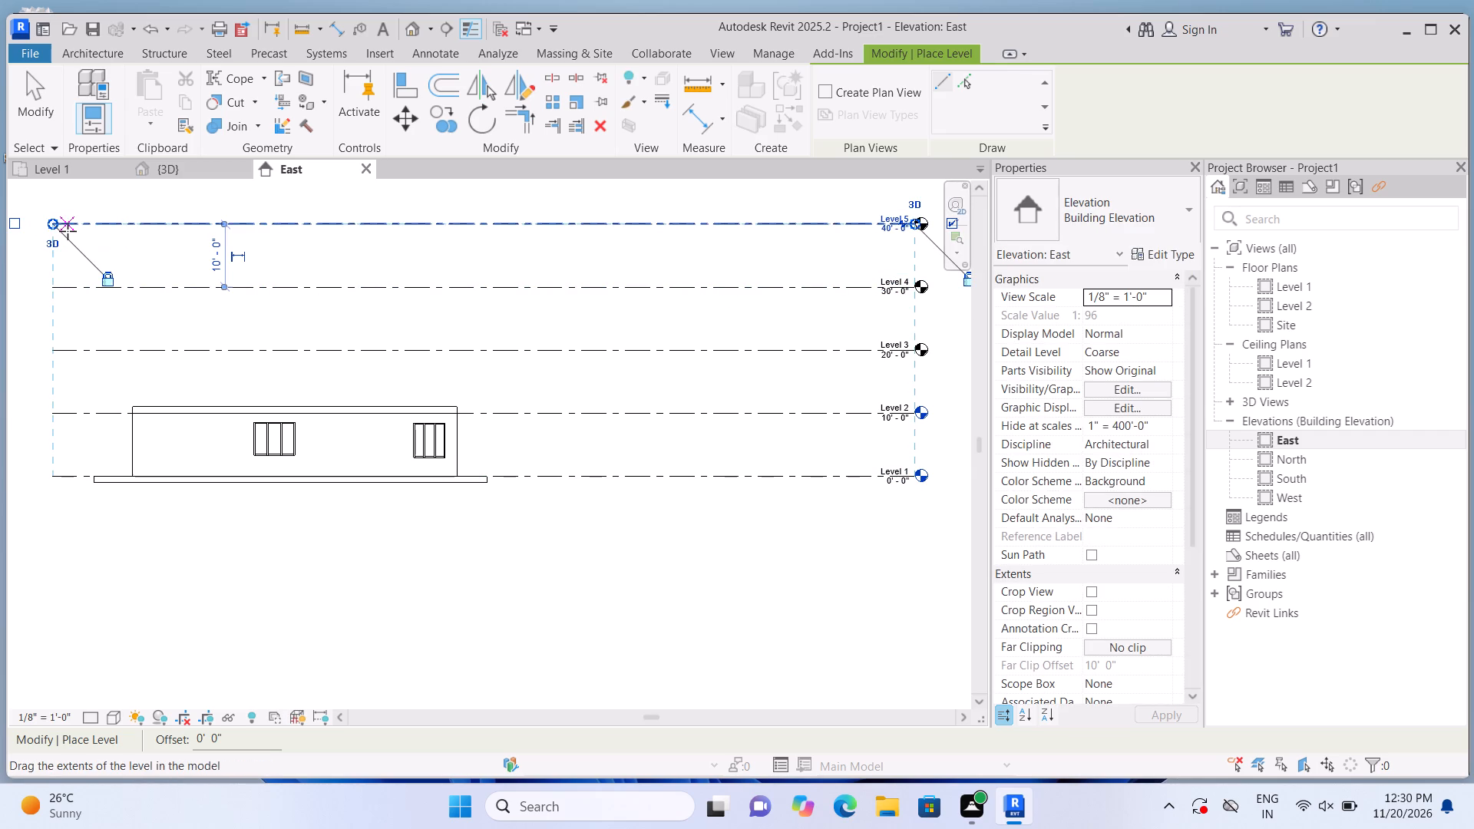
{"action": "key", "text": "Escape"}
Add a level at 50'-0", extend its headless end to align with the others, and finish placing levels.
{"action": "scroll", "coordinate": [127, 422], "scroll_direction": "down", "scroll_amount": 6}
{"action": "scroll", "coordinate": [81, 284], "scroll_direction": "up", "scroll_amount": 4}
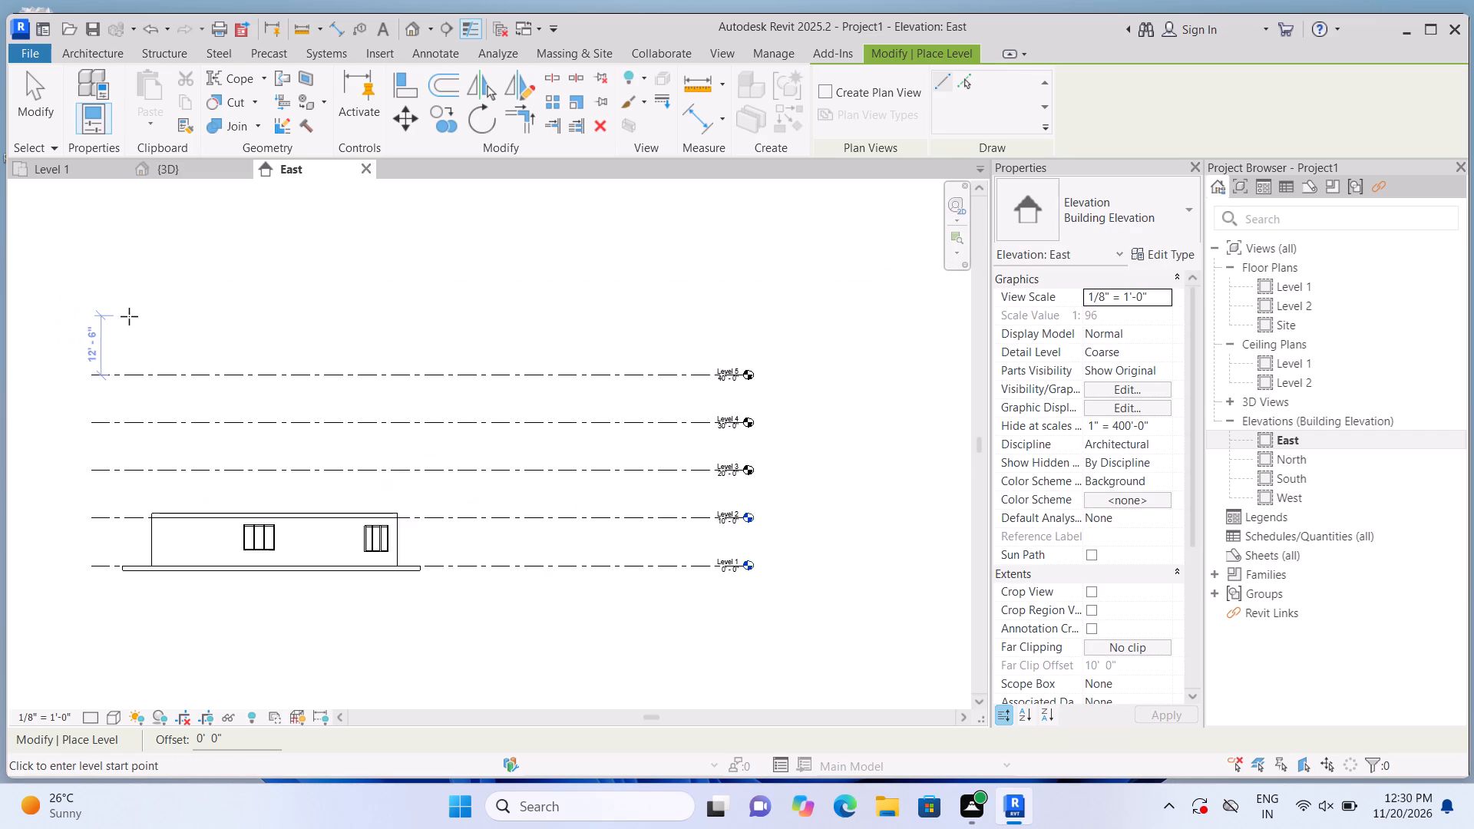
{"action": "scroll", "coordinate": [181, 387], "scroll_direction": "up", "scroll_amount": 3}
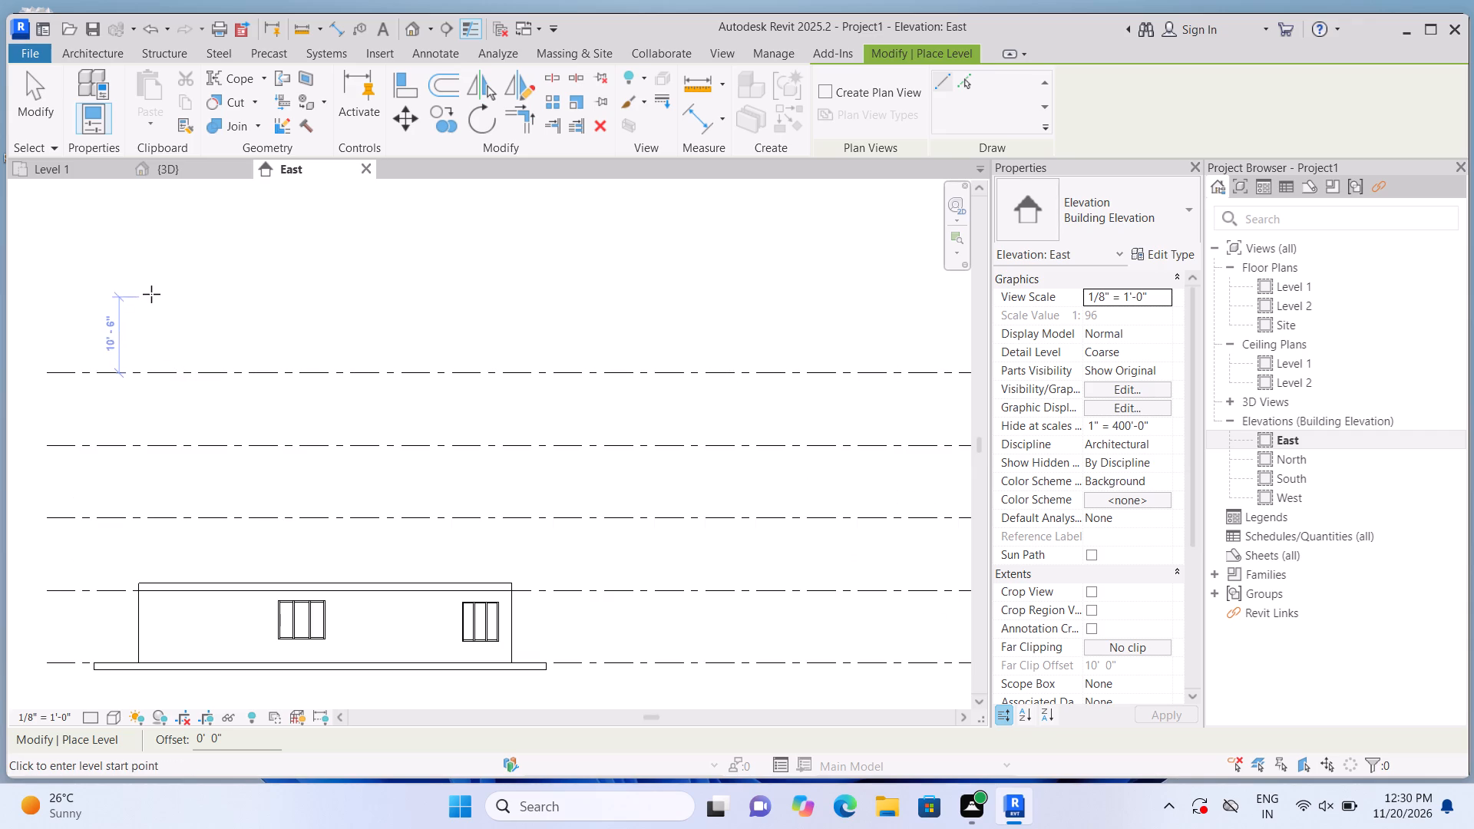
{"action": "left_click", "coordinate": [147, 302]}
{"action": "scroll", "coordinate": [554, 319], "scroll_direction": "down", "scroll_amount": 2}
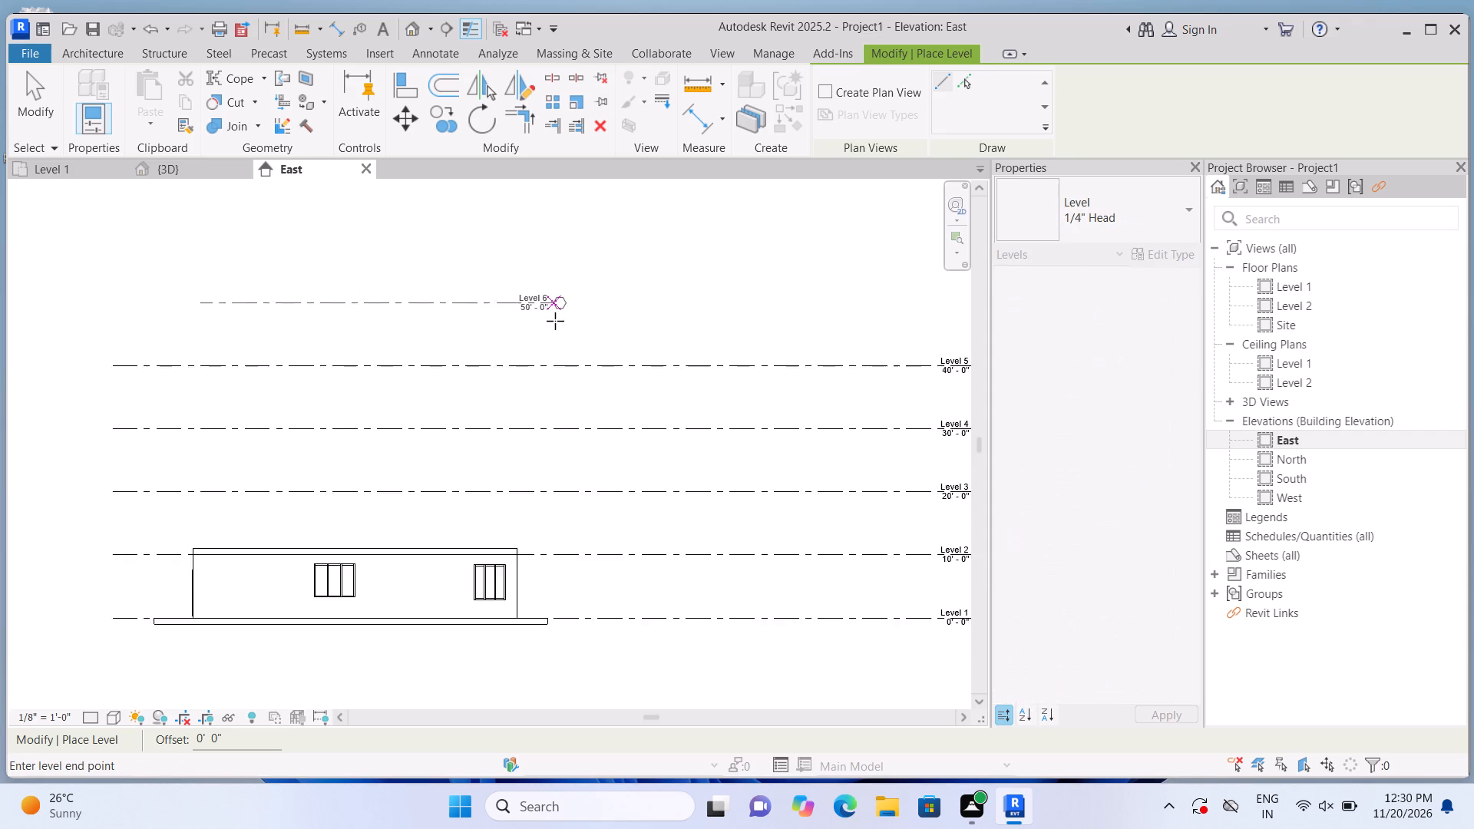
{"action": "scroll", "coordinate": [555, 321], "scroll_direction": "down", "scroll_amount": 3}
{"action": "scroll", "coordinate": [796, 345], "scroll_direction": "up", "scroll_amount": 3}
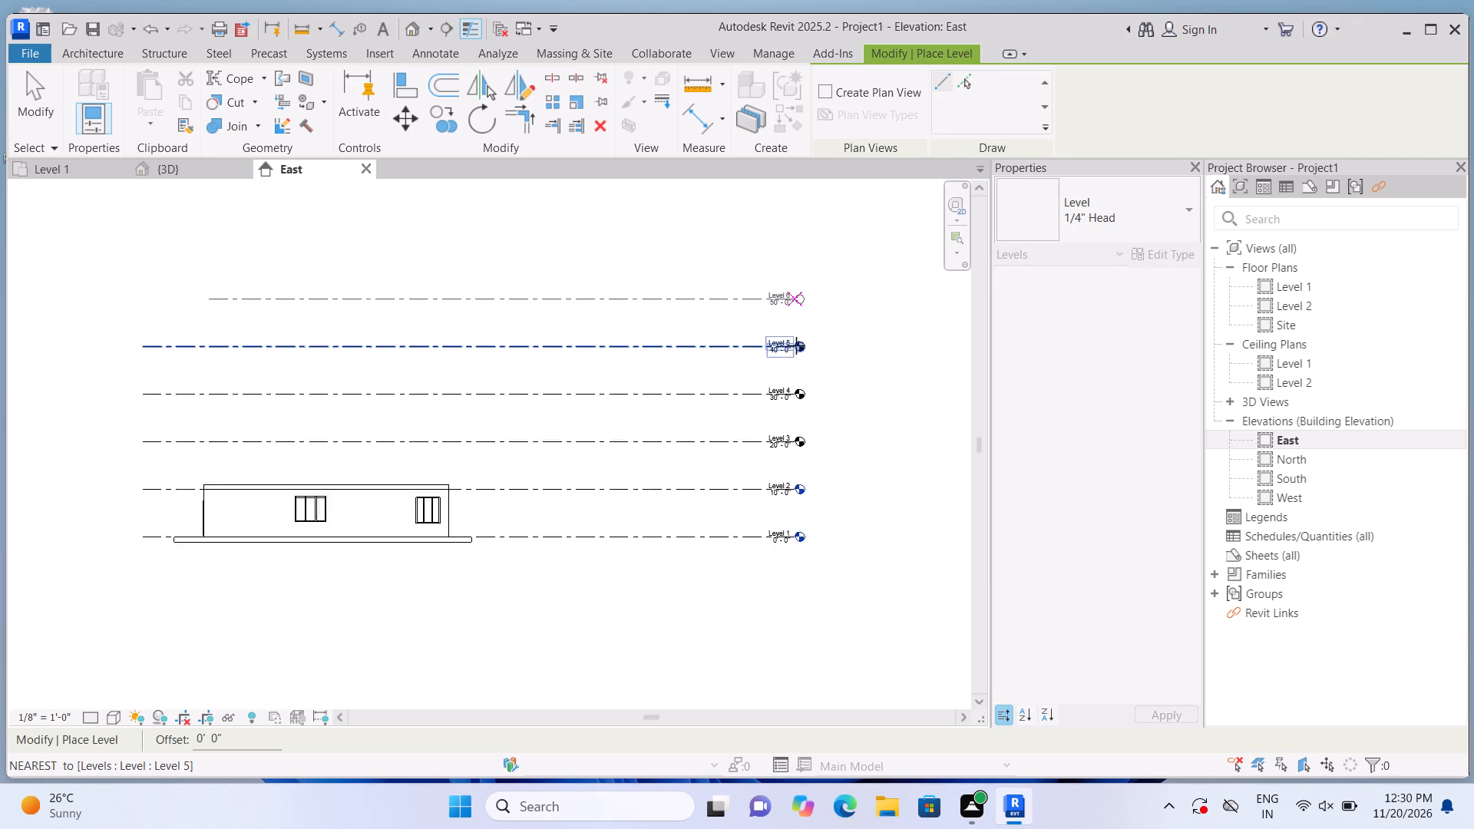
{"action": "left_click", "coordinate": [796, 345]}
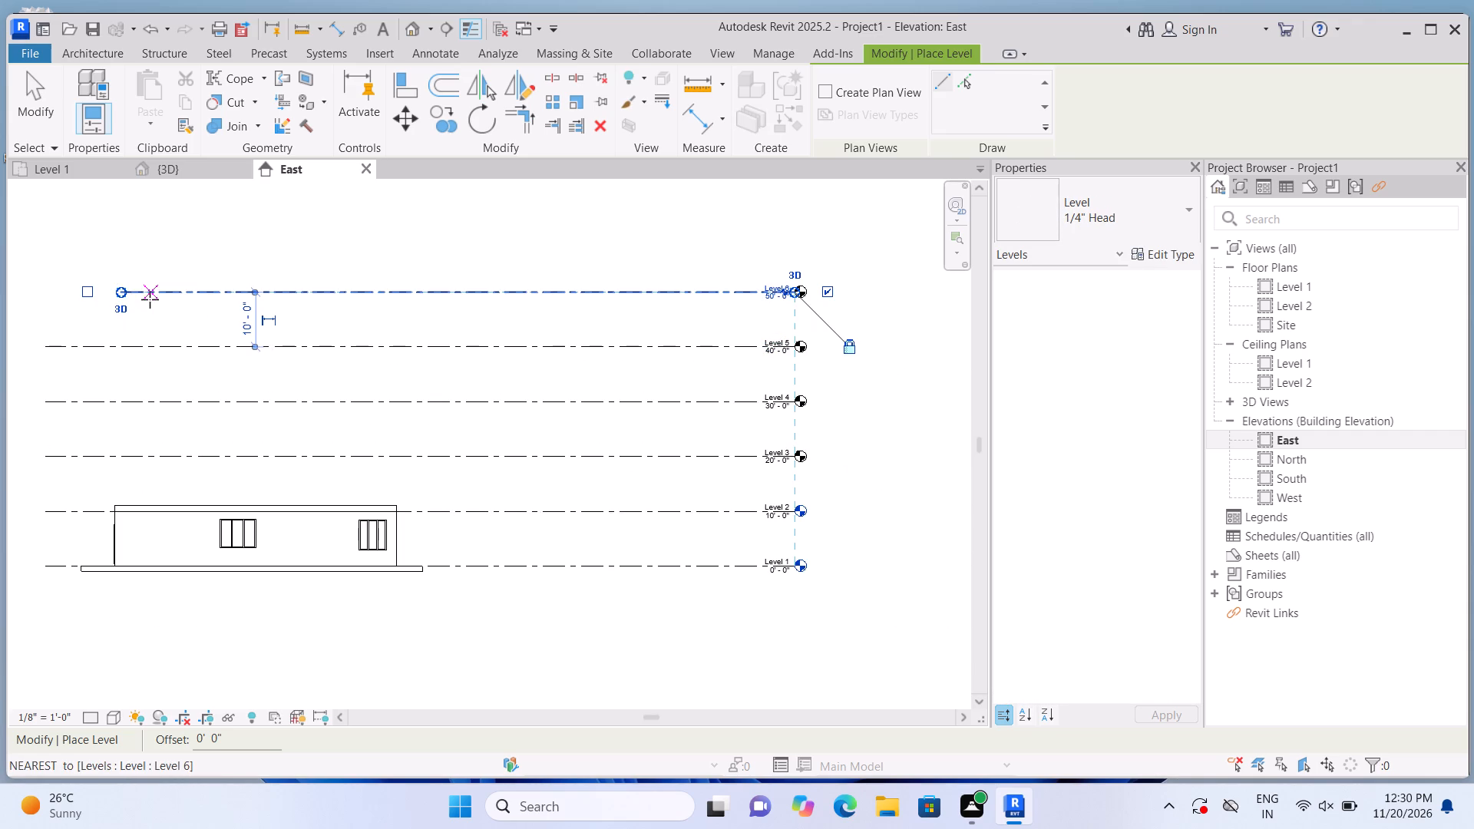
{"action": "left_click_drag", "start_coordinate": [120, 296], "coordinate": [118, 296]}
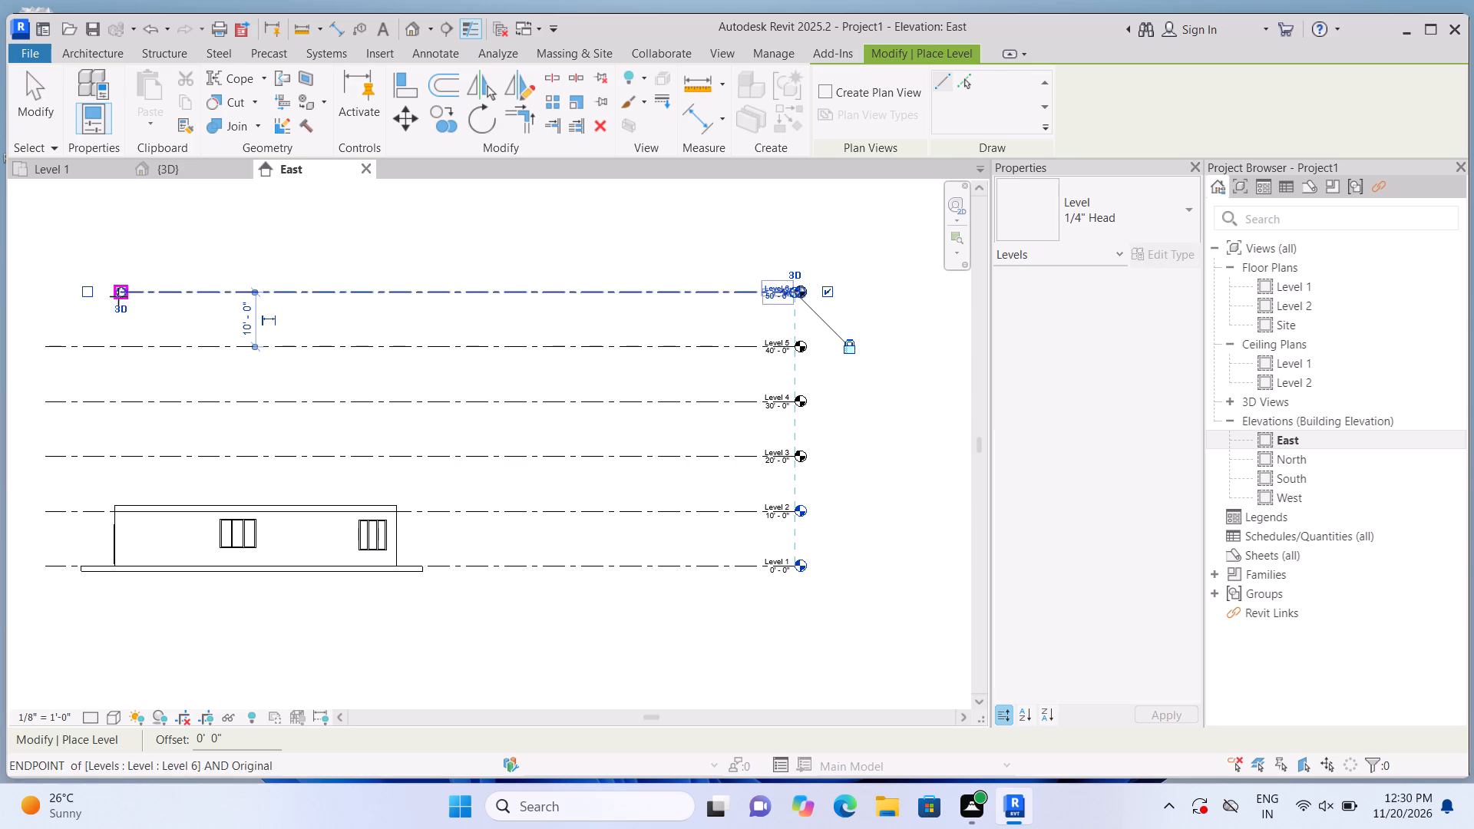
{"action": "left_click_drag", "start_coordinate": [118, 296], "coordinate": [53, 310]}
{"action": "key", "text": "Escape"}
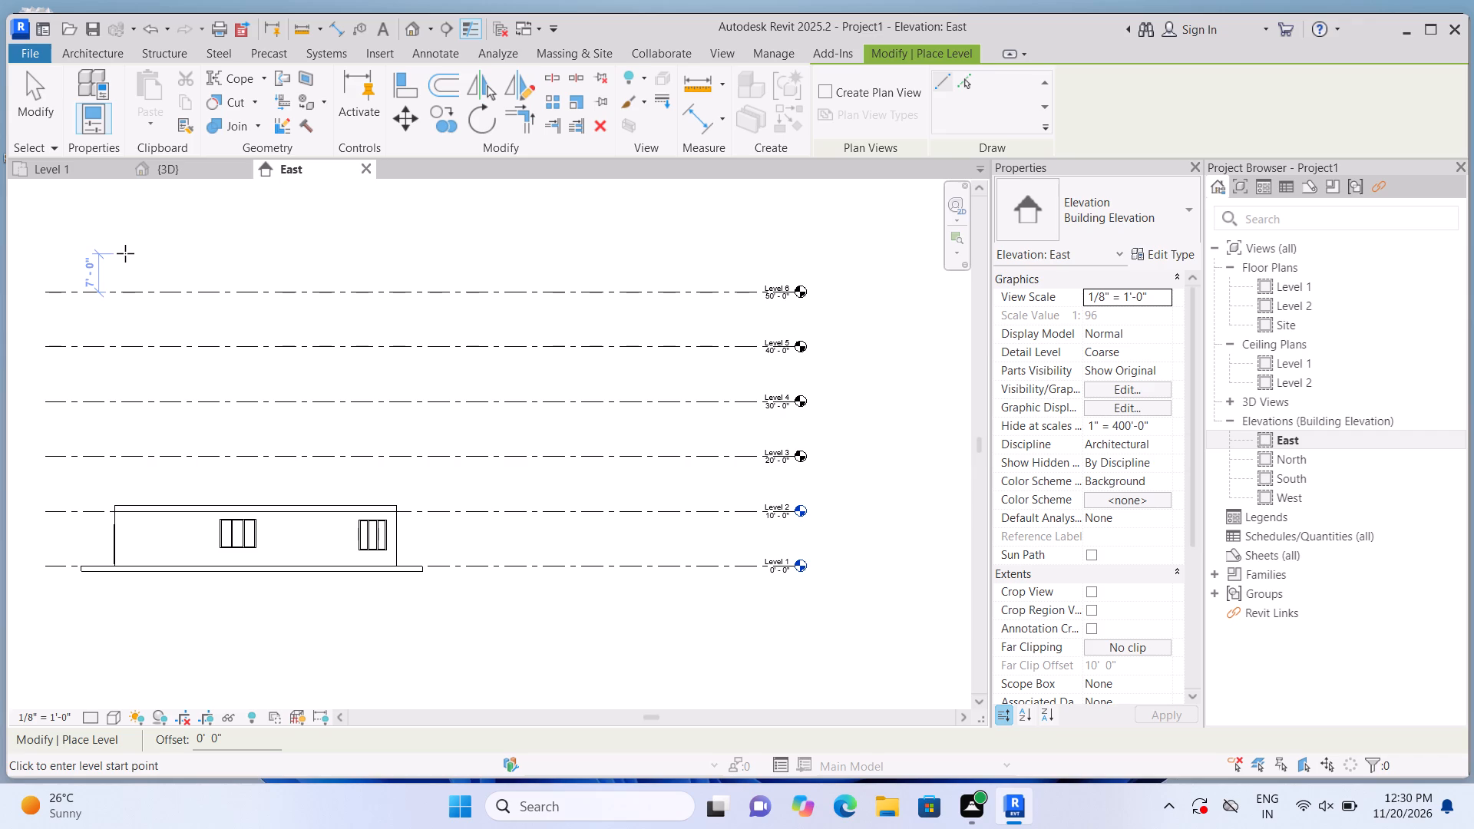
{"action": "key", "text": "Escape"}
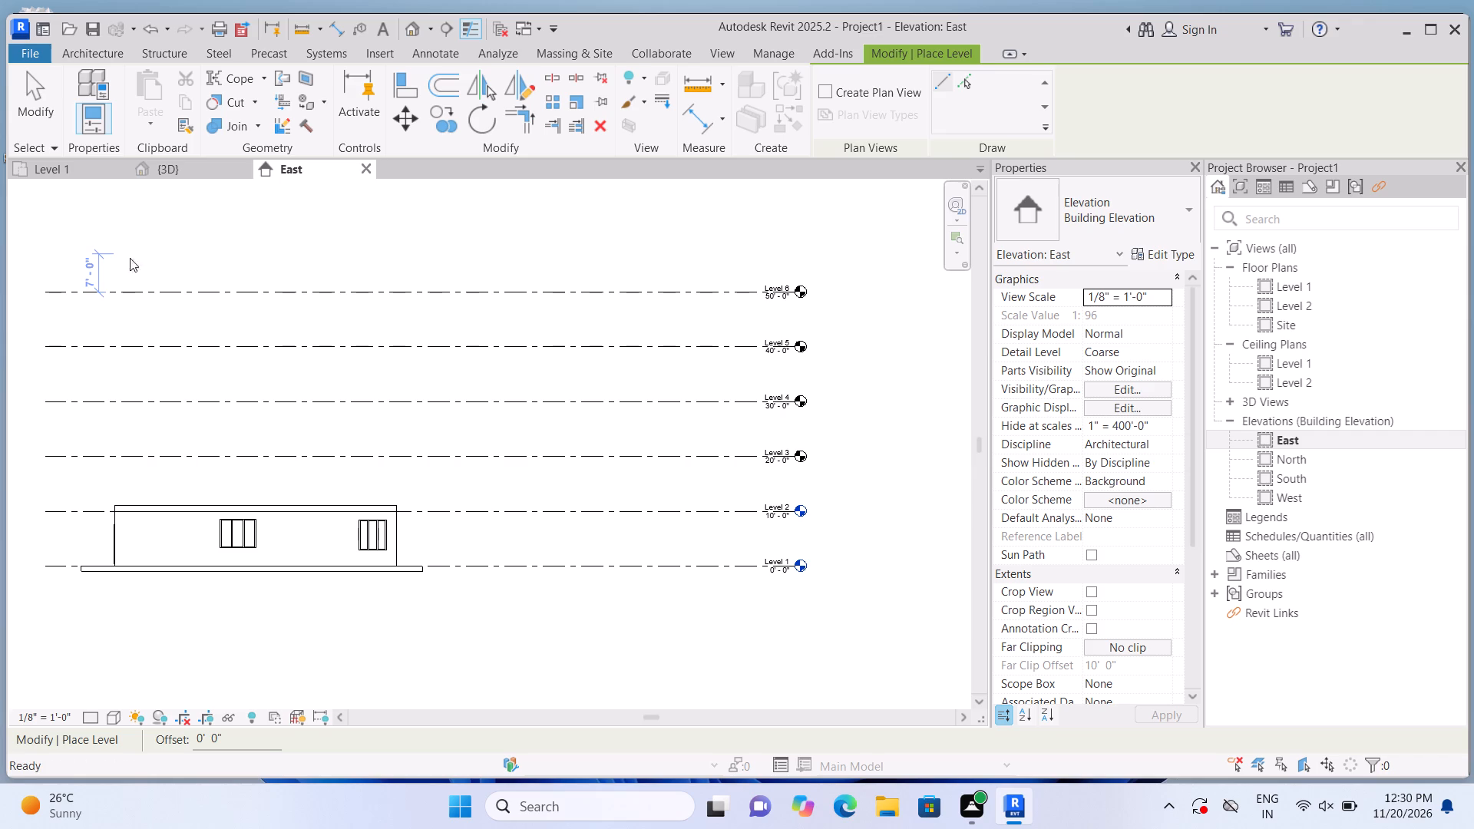
Turn on plan view creation for newly placed levels.
{"action": "scroll", "coordinate": [551, 454], "scroll_direction": "down", "scroll_amount": 1}
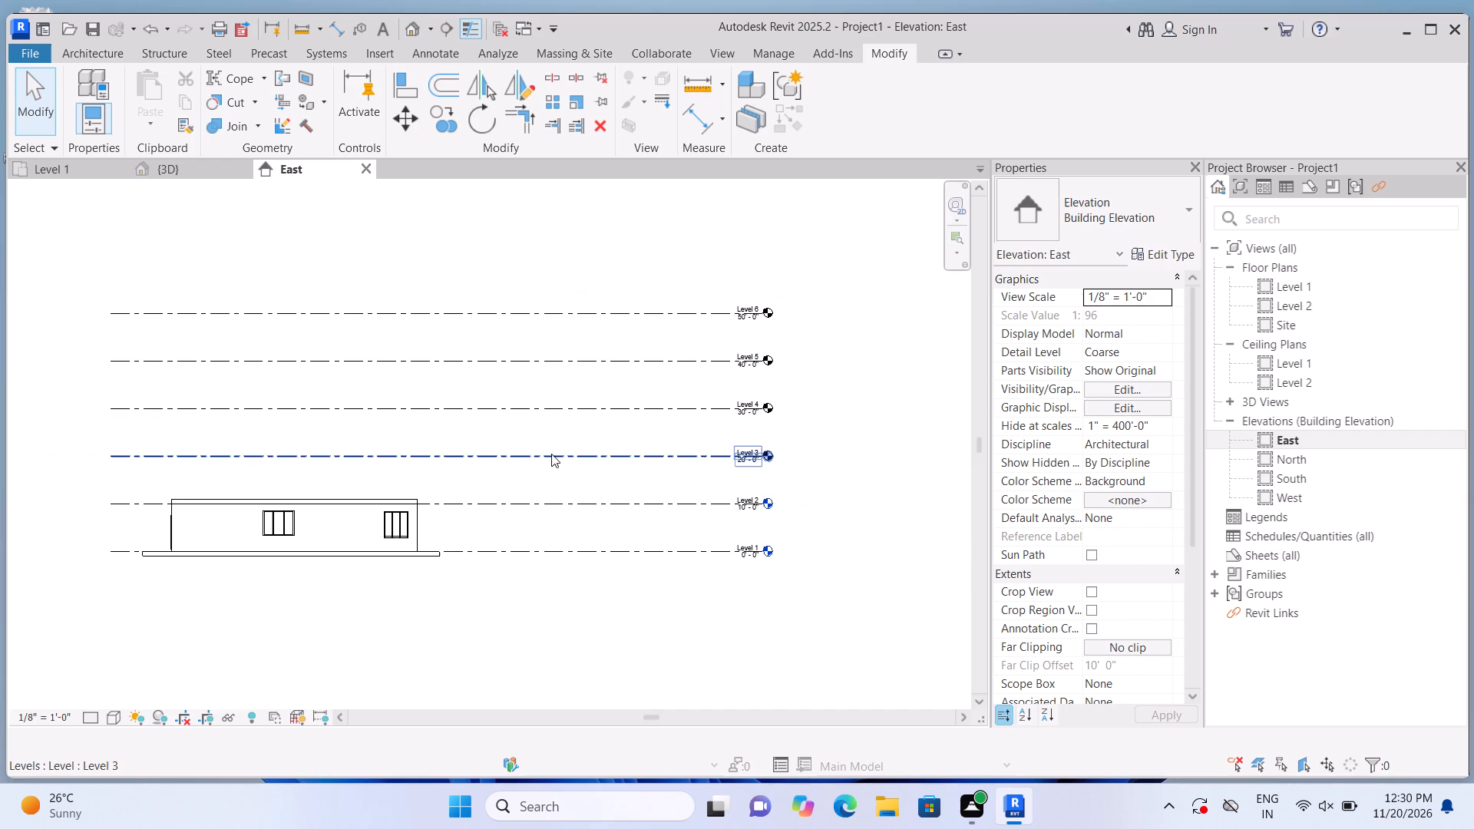
{"action": "scroll", "coordinate": [545, 455], "scroll_direction": "up", "scroll_amount": 1}
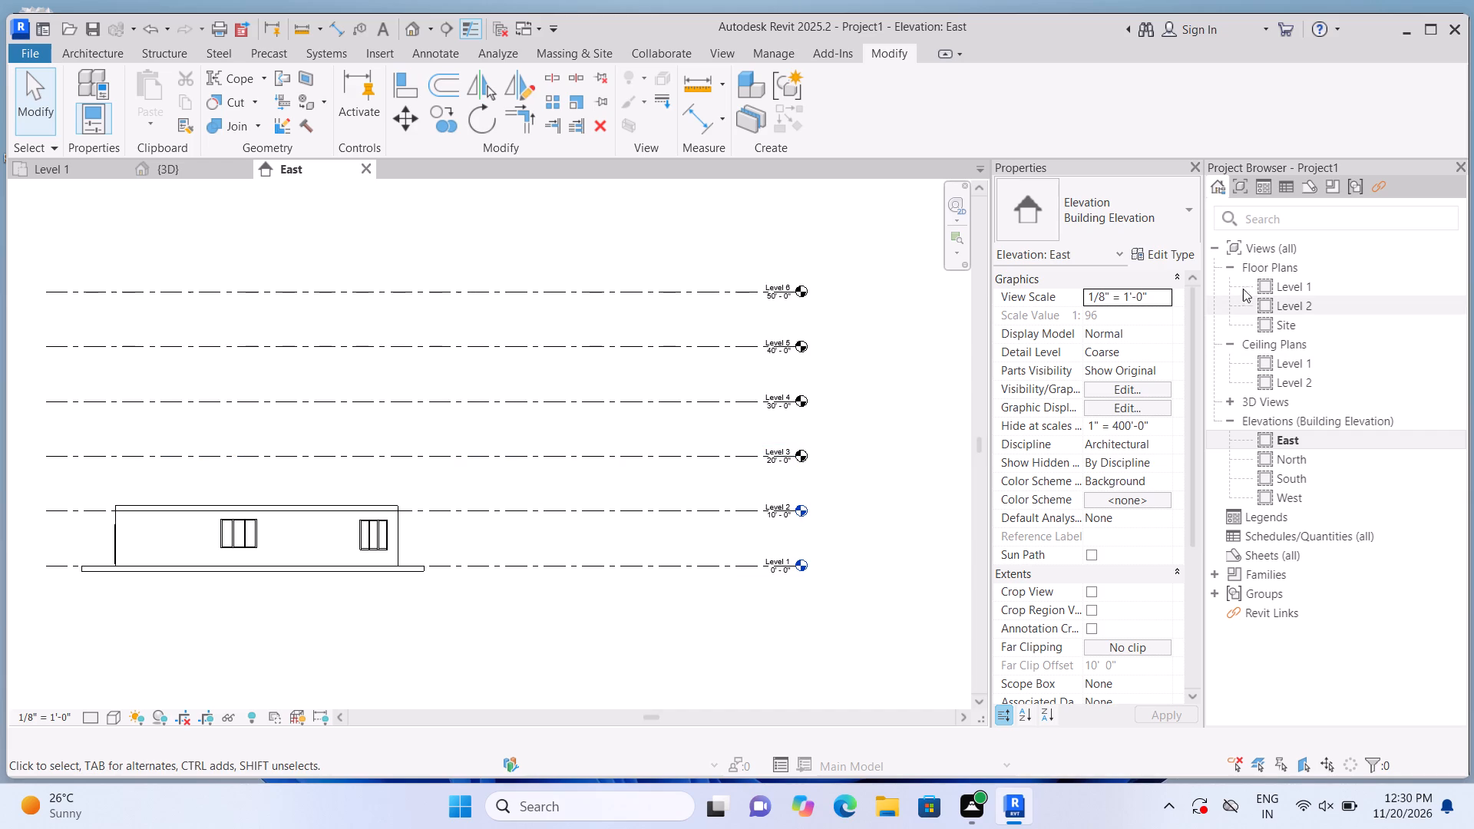
{"action": "type", "text": "ll"}
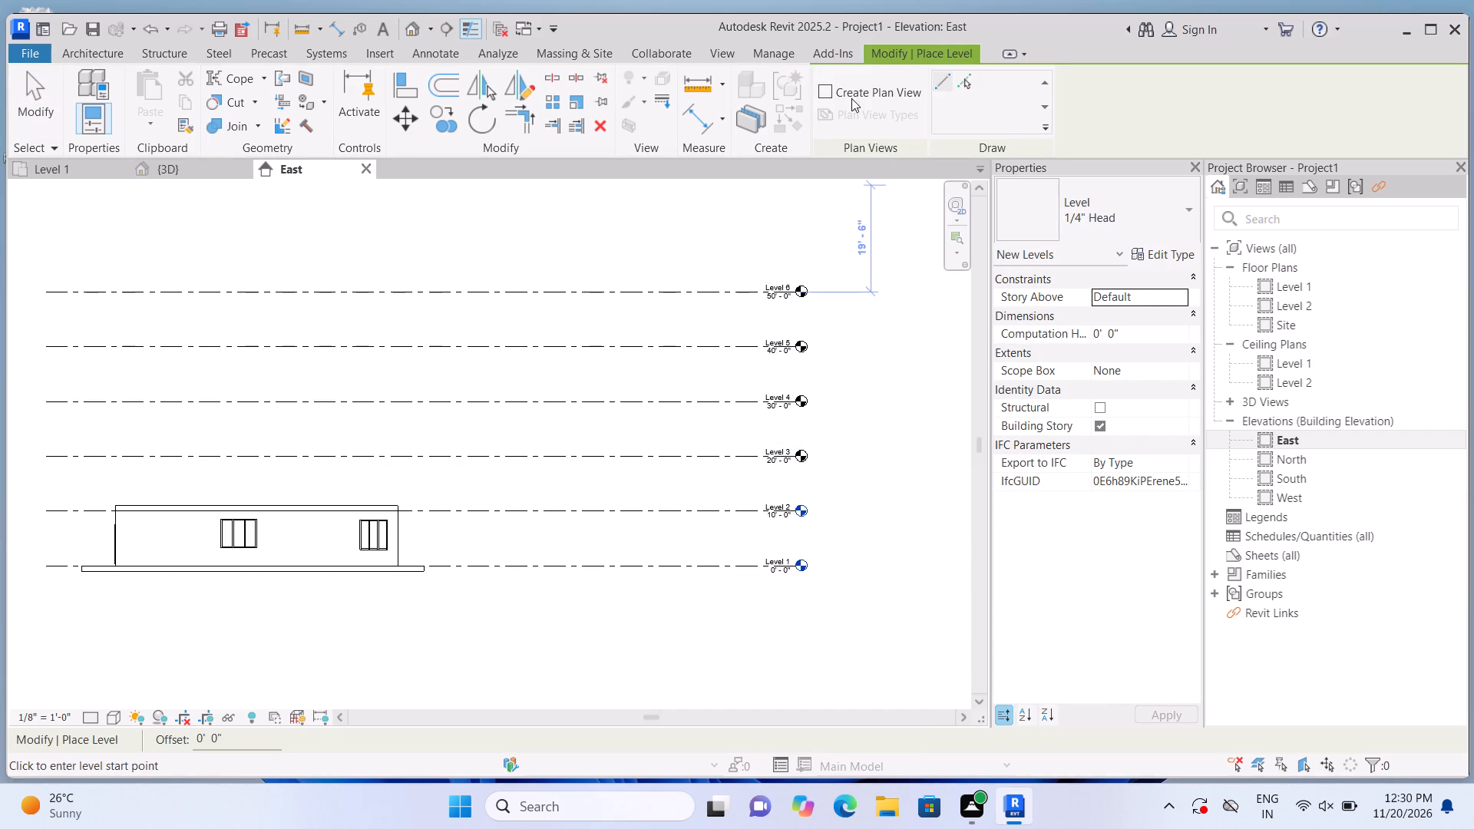
{"action": "left_click", "coordinate": [823, 87]}
{"action": "scroll", "coordinate": [692, 488], "scroll_direction": "up", "scroll_amount": 1}
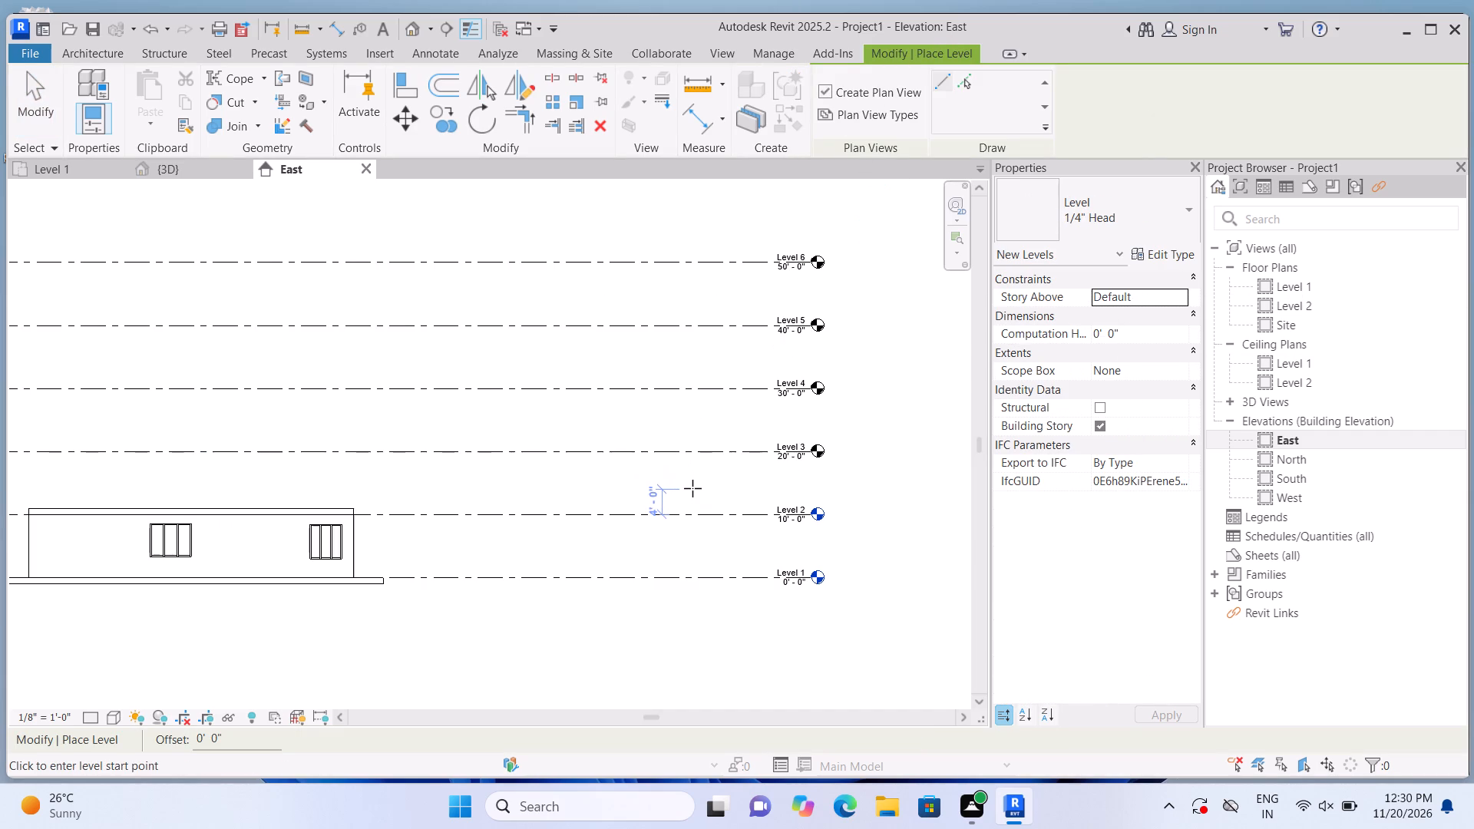
{"action": "key", "text": "Escape"}
Delete the level at 20'-0" from the East elevation.
{"action": "scroll", "coordinate": [699, 507], "scroll_direction": "up", "scroll_amount": 1}
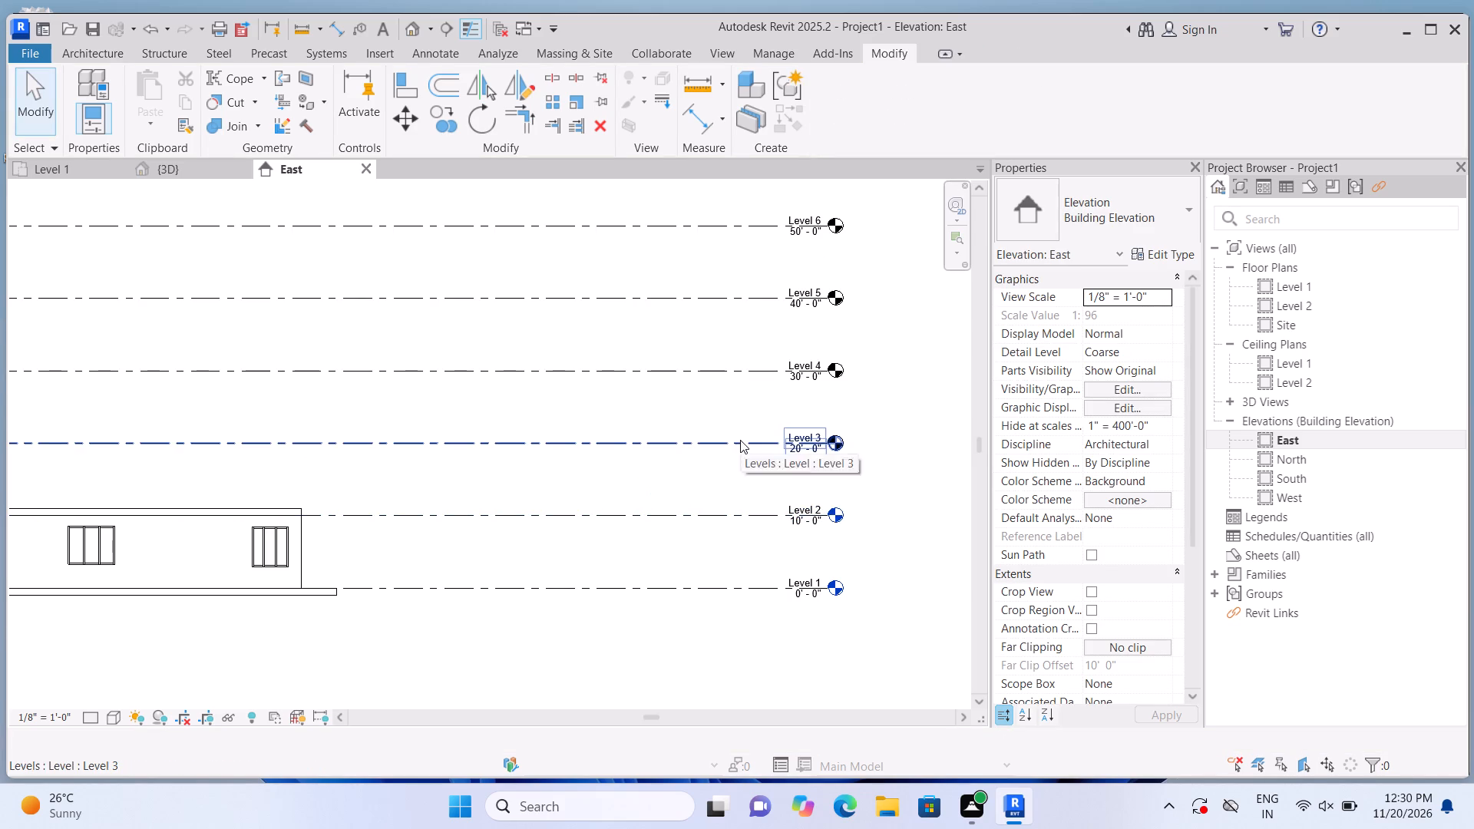
{"action": "left_click", "coordinate": [740, 440]}
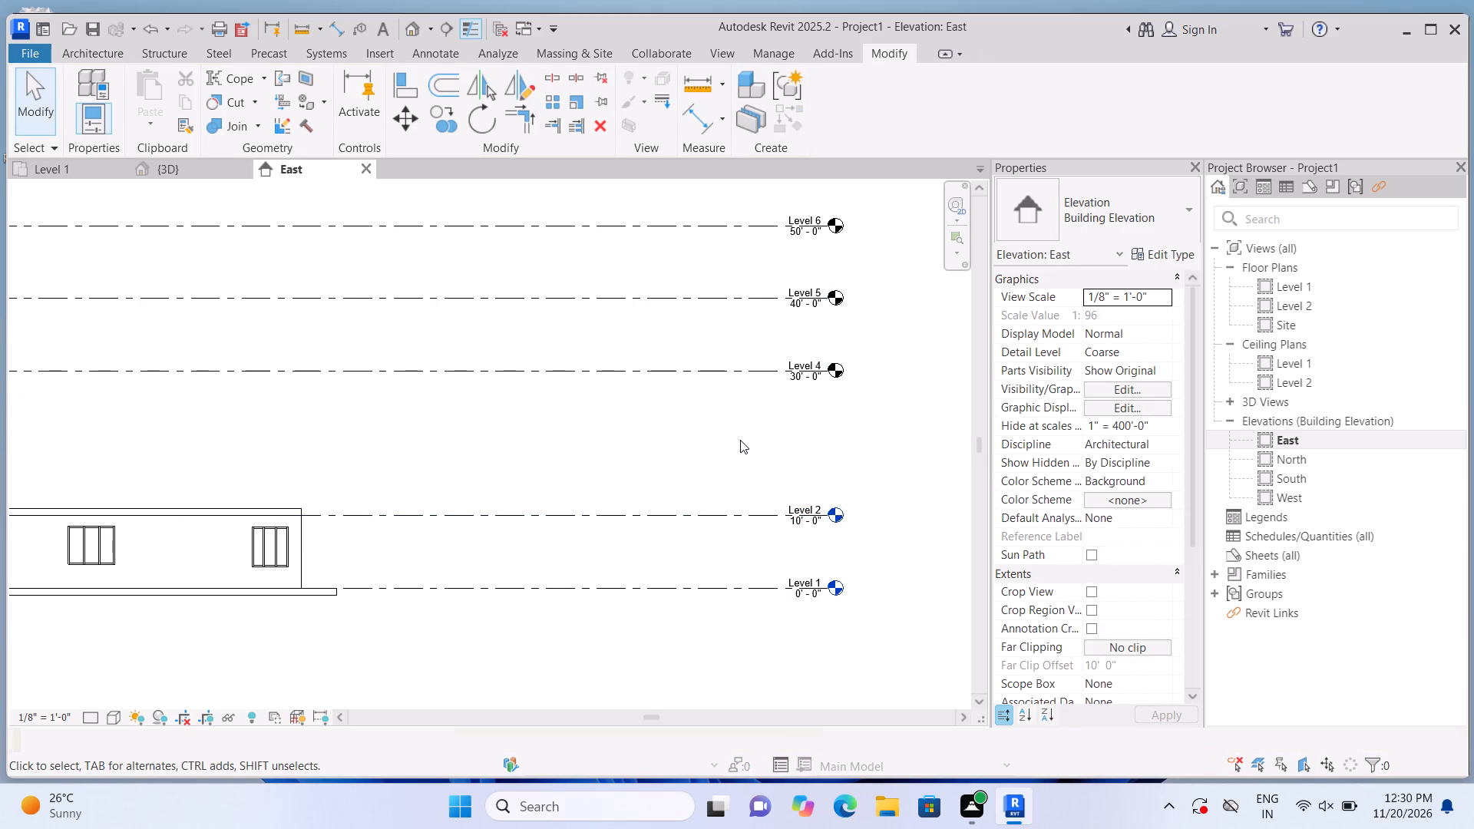
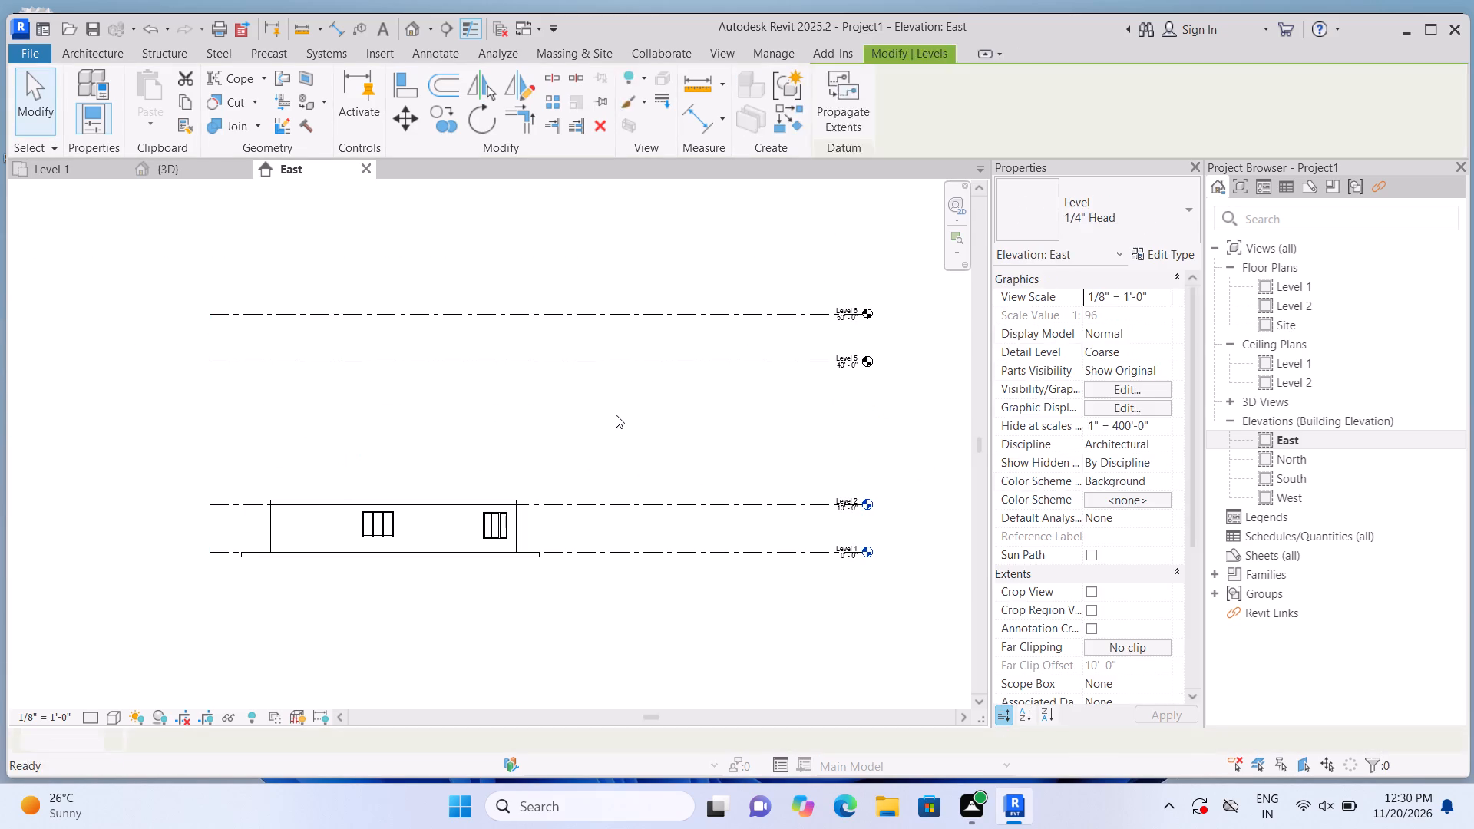
Delete the two remaining upper levels at 40'-0" and 50'-0" from the East elevation.
{"action": "left_click", "coordinate": [619, 360]}
{"action": "key", "text": "Delete"}
{"action": "left_click", "coordinate": [626, 318]}
{"action": "key", "text": "Delete"}
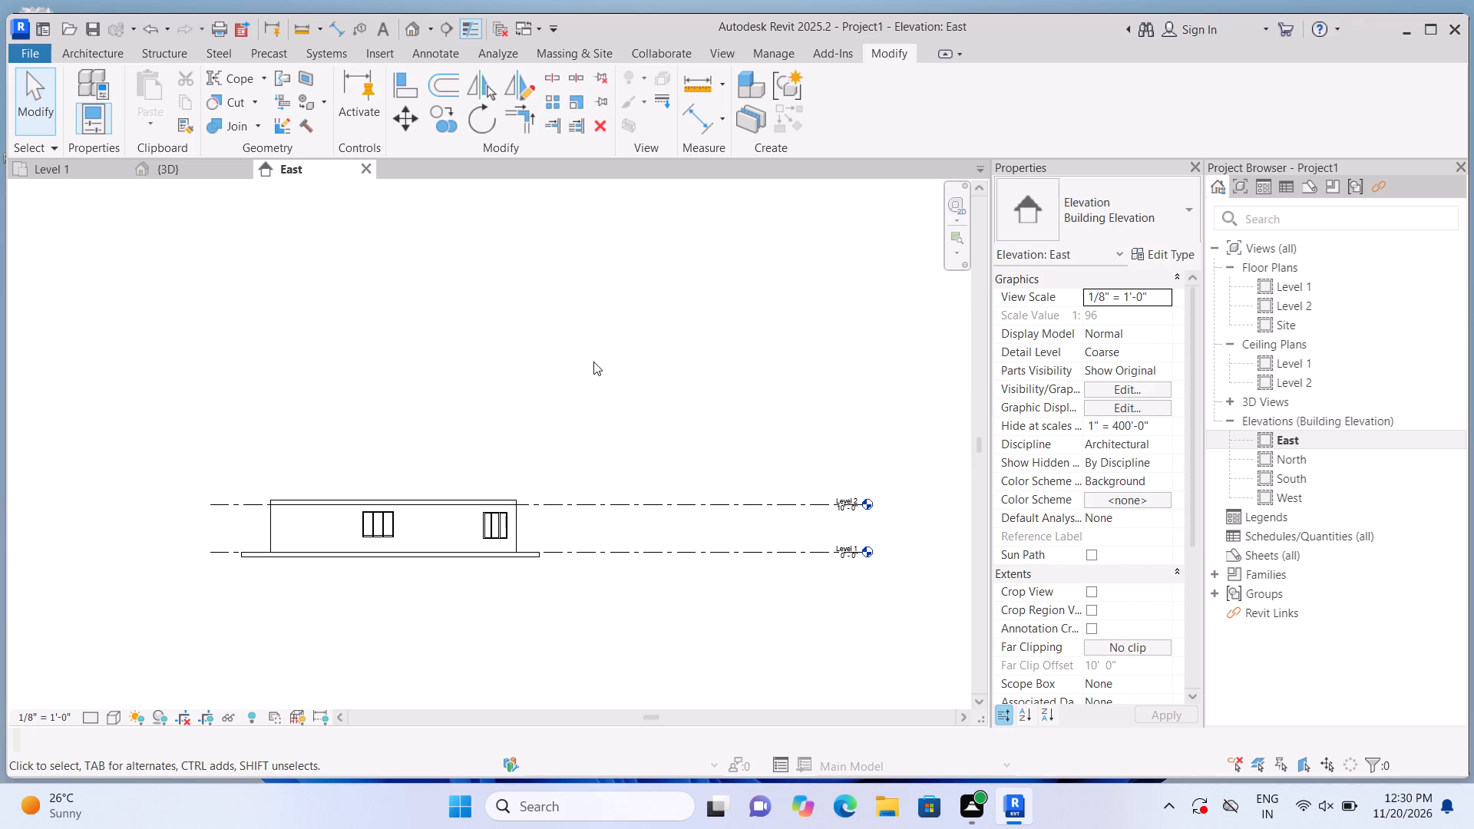
Add a level at 20'-0" with plan views and extend its headless end to align with the levels below.
{"action": "type", "text": "ll"}
{"action": "scroll", "coordinate": [284, 427], "scroll_direction": "up", "scroll_amount": 2}
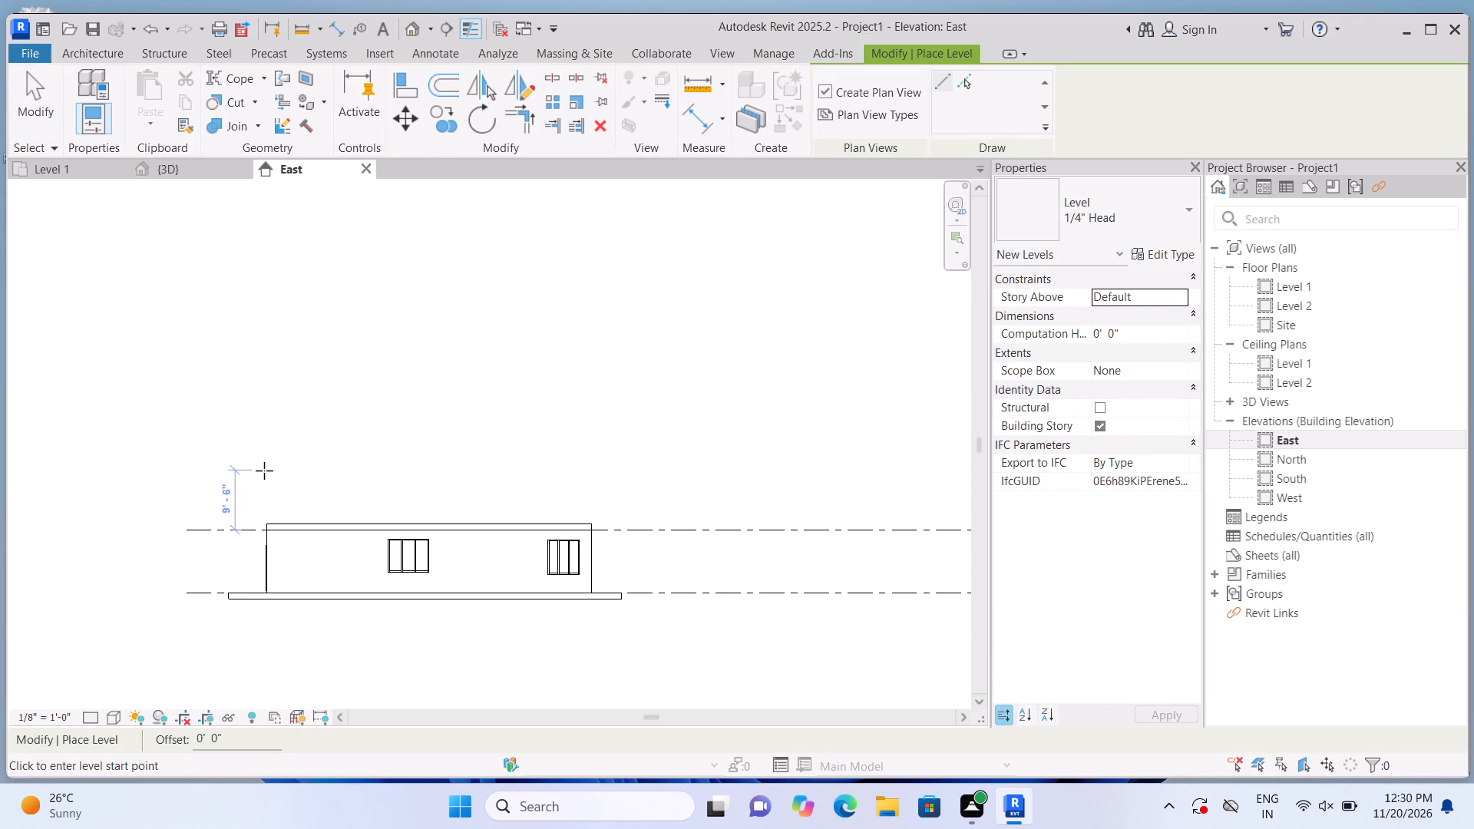
{"action": "left_click", "coordinate": [266, 466]}
{"action": "scroll", "coordinate": [752, 514], "scroll_direction": "down", "scroll_amount": 2}
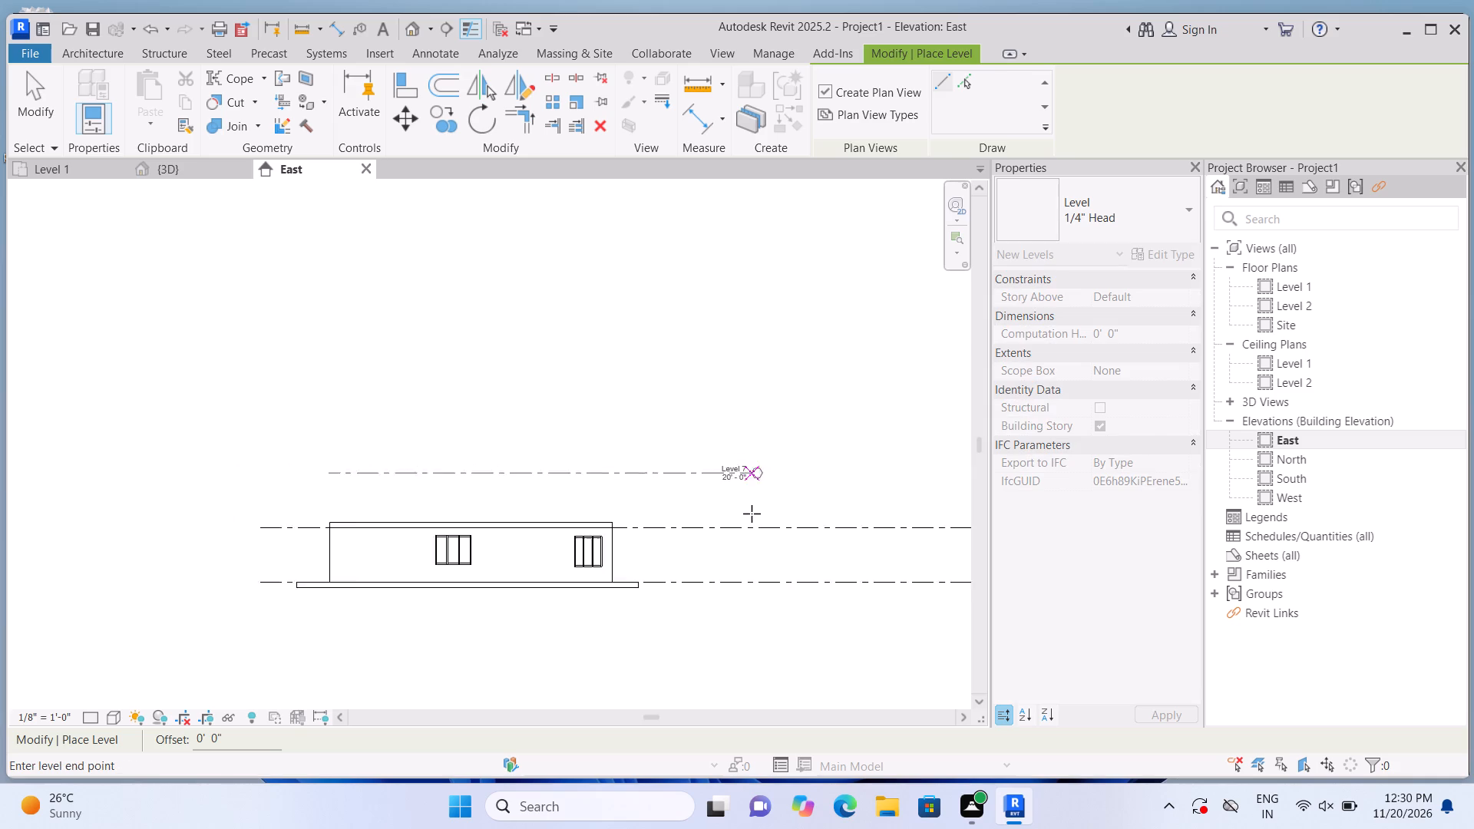
{"action": "scroll", "coordinate": [752, 514], "scroll_direction": "down", "scroll_amount": 4}
{"action": "scroll", "coordinate": [854, 512], "scroll_direction": "up", "scroll_amount": 6}
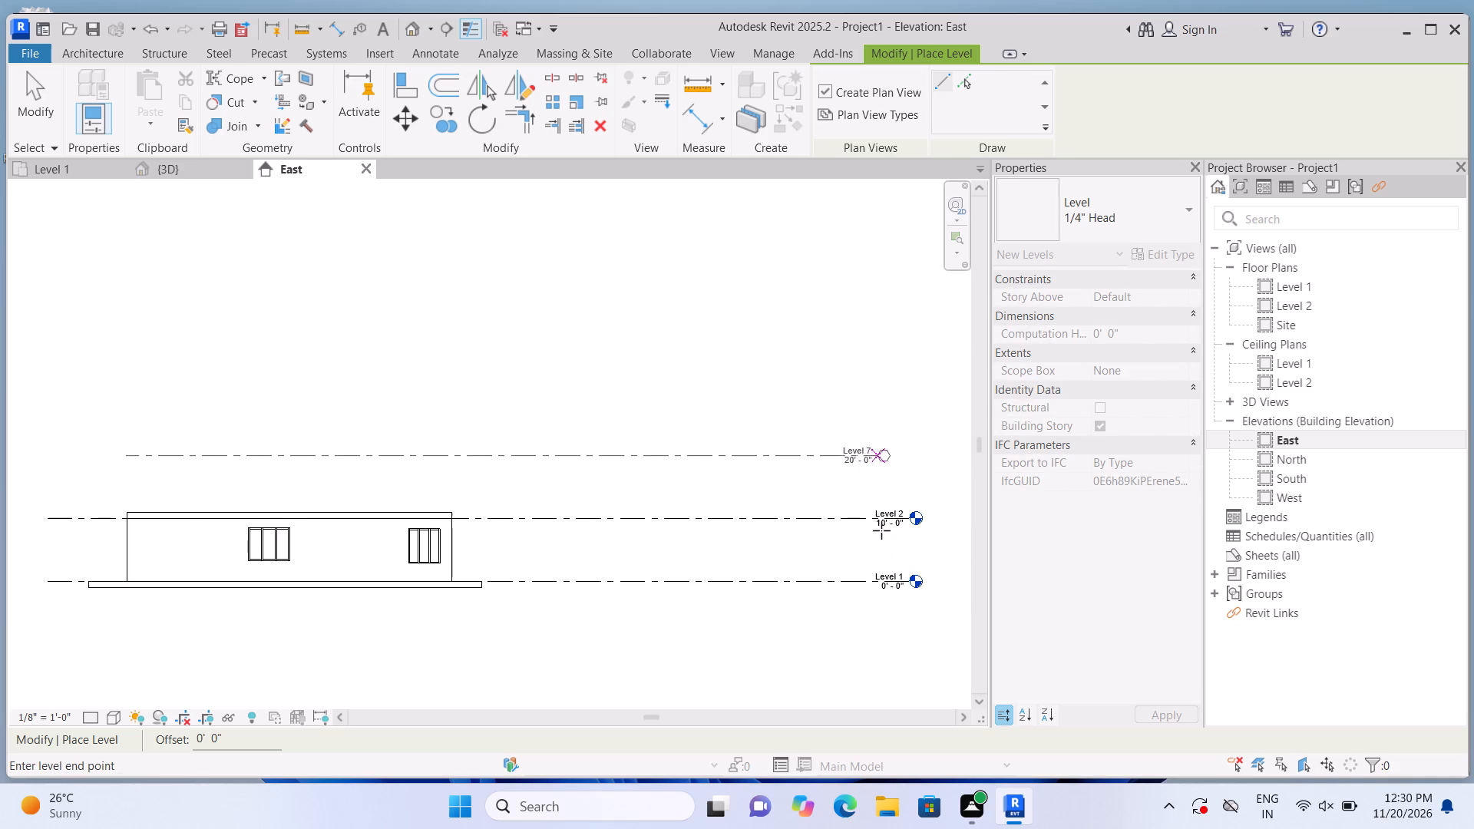
{"action": "left_click", "coordinate": [911, 530]}
{"action": "scroll", "coordinate": [661, 442], "scroll_direction": "down", "scroll_amount": 2}
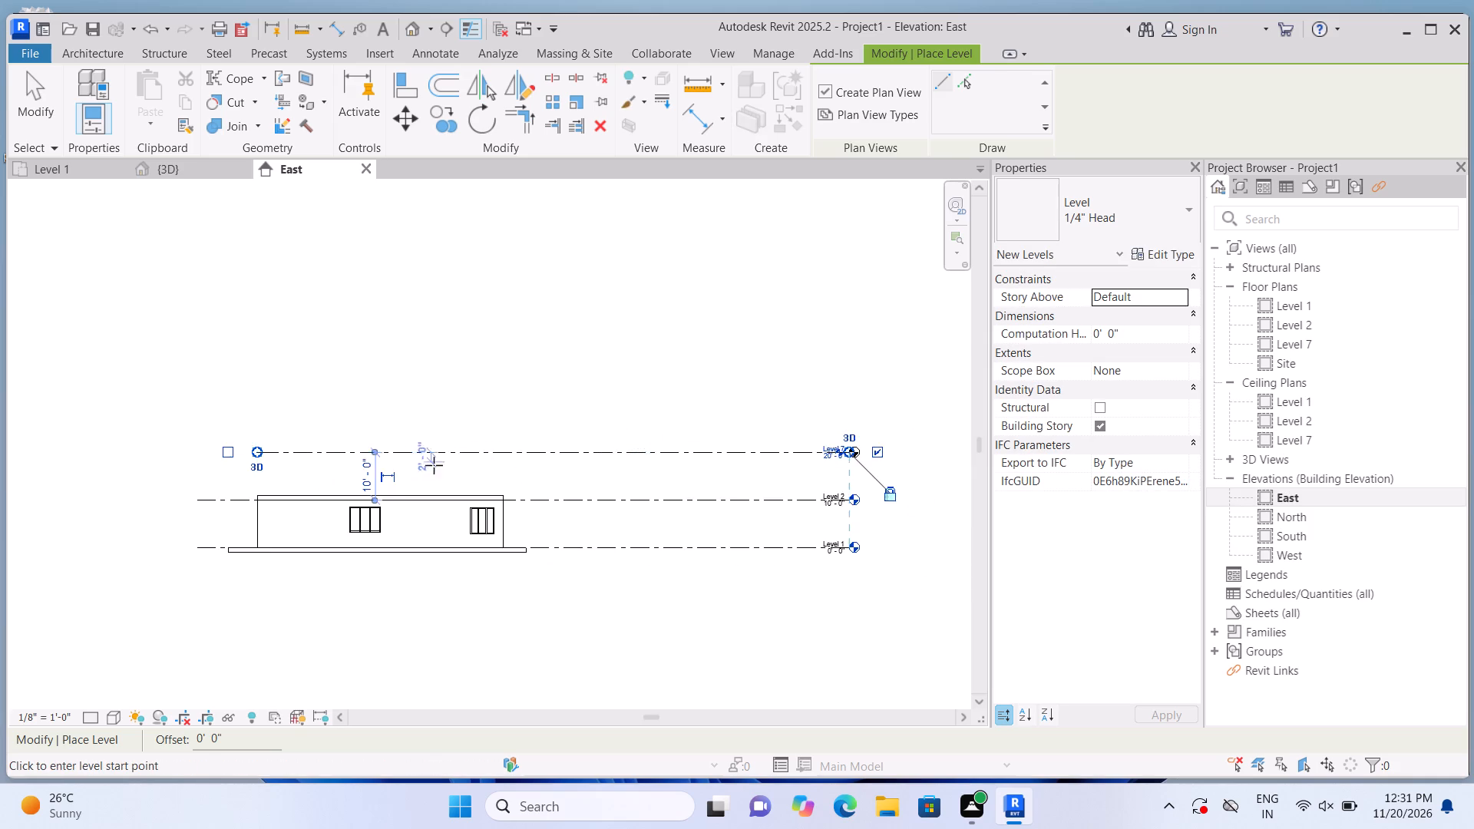
{"action": "scroll", "coordinate": [246, 477], "scroll_direction": "up", "scroll_amount": 2}
{"action": "left_click_drag", "start_coordinate": [270, 444], "coordinate": [201, 453]}
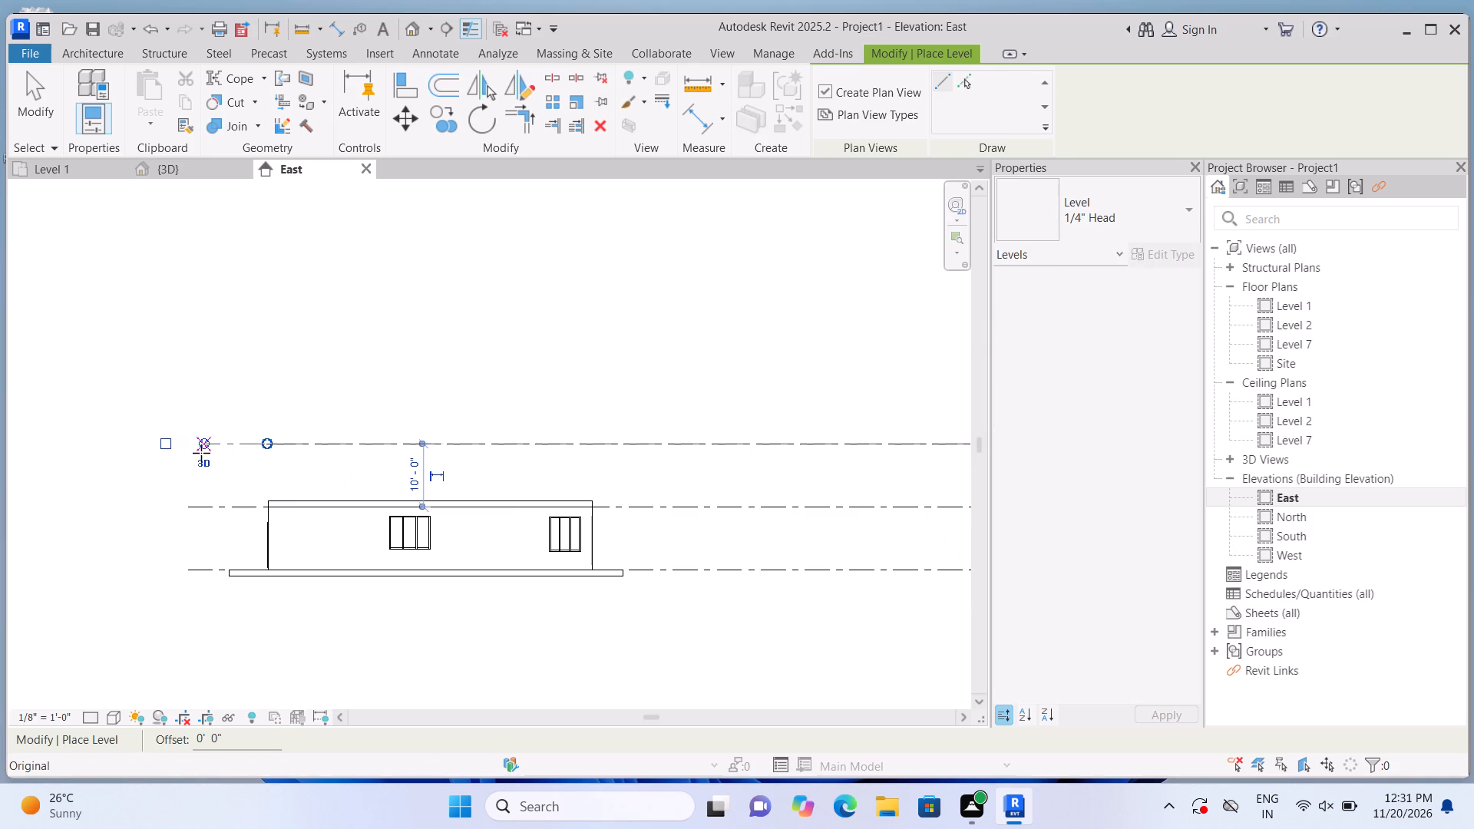
{"action": "left_click_drag", "start_coordinate": [201, 453], "coordinate": [197, 454]}
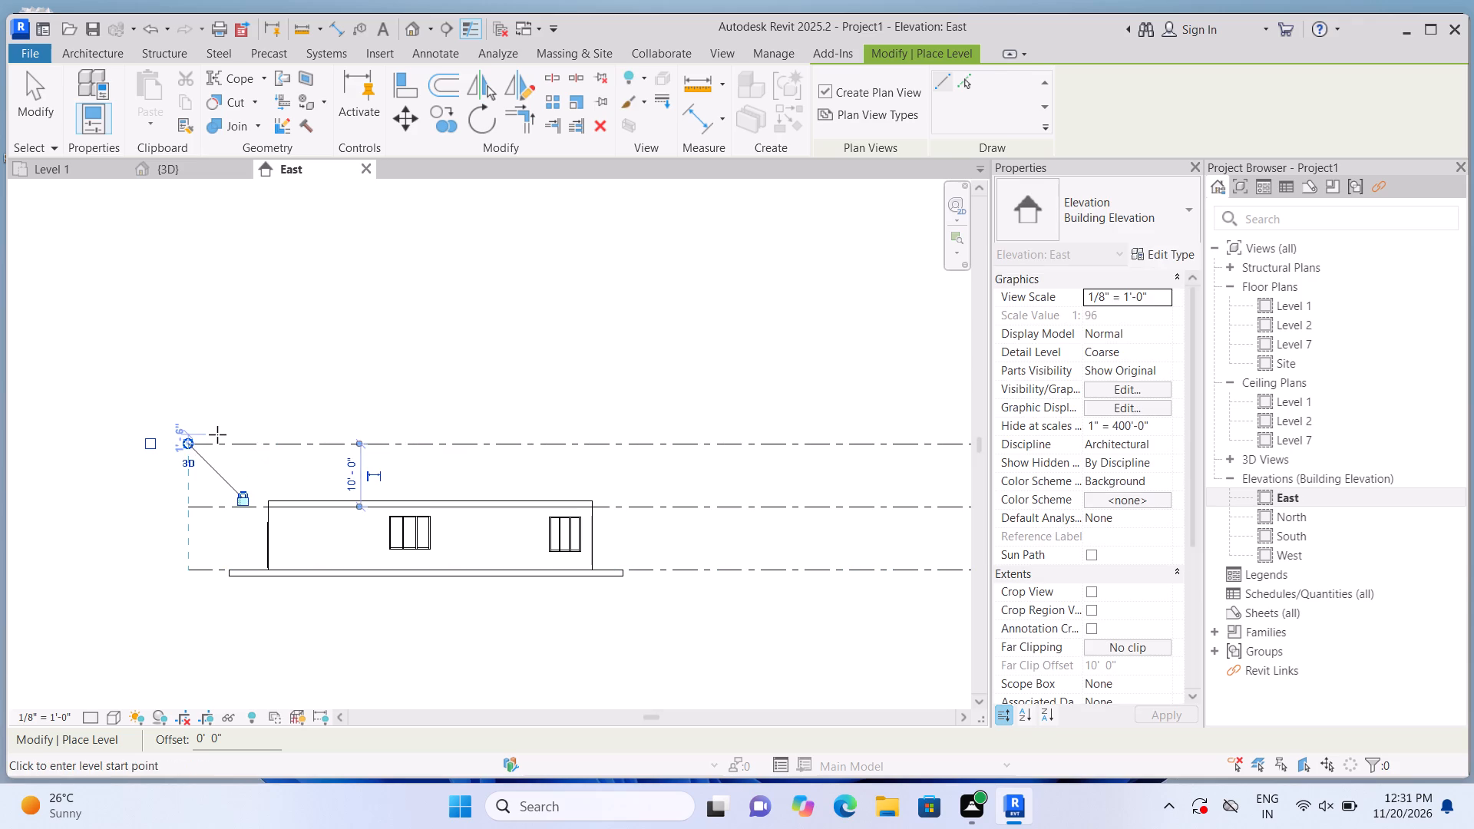
{"action": "key", "text": "Escape"}
{"action": "key", "text": "Escape"}
Rename the level at 20'-0" as Level 3.
{"action": "scroll", "coordinate": [217, 434], "scroll_direction": "down", "scroll_amount": 4}
{"action": "scroll", "coordinate": [461, 477], "scroll_direction": "up", "scroll_amount": 4}
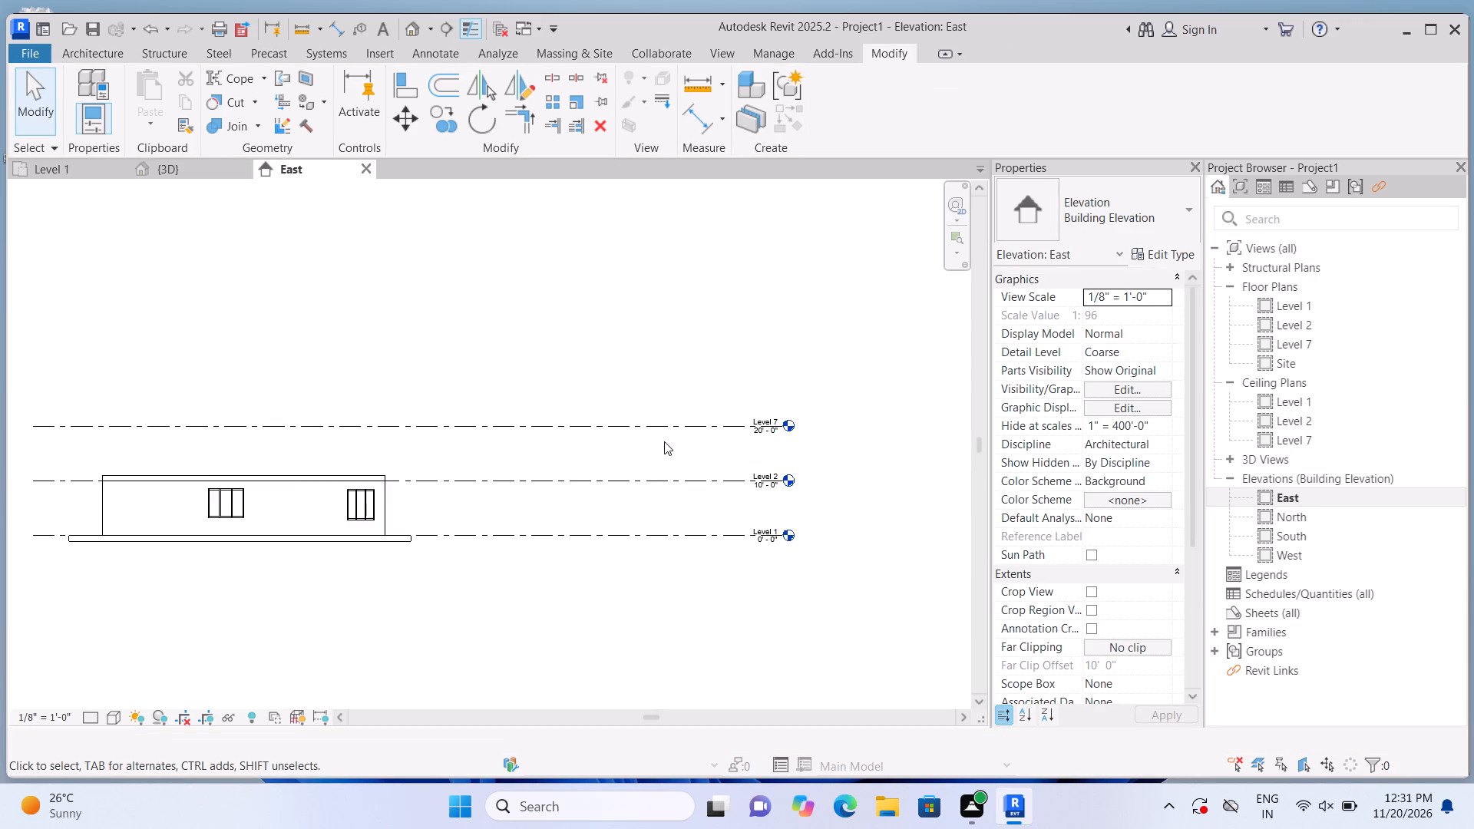
{"action": "scroll", "coordinate": [664, 441], "scroll_direction": "up", "scroll_amount": 5}
{"action": "left_click", "coordinate": [773, 409]}
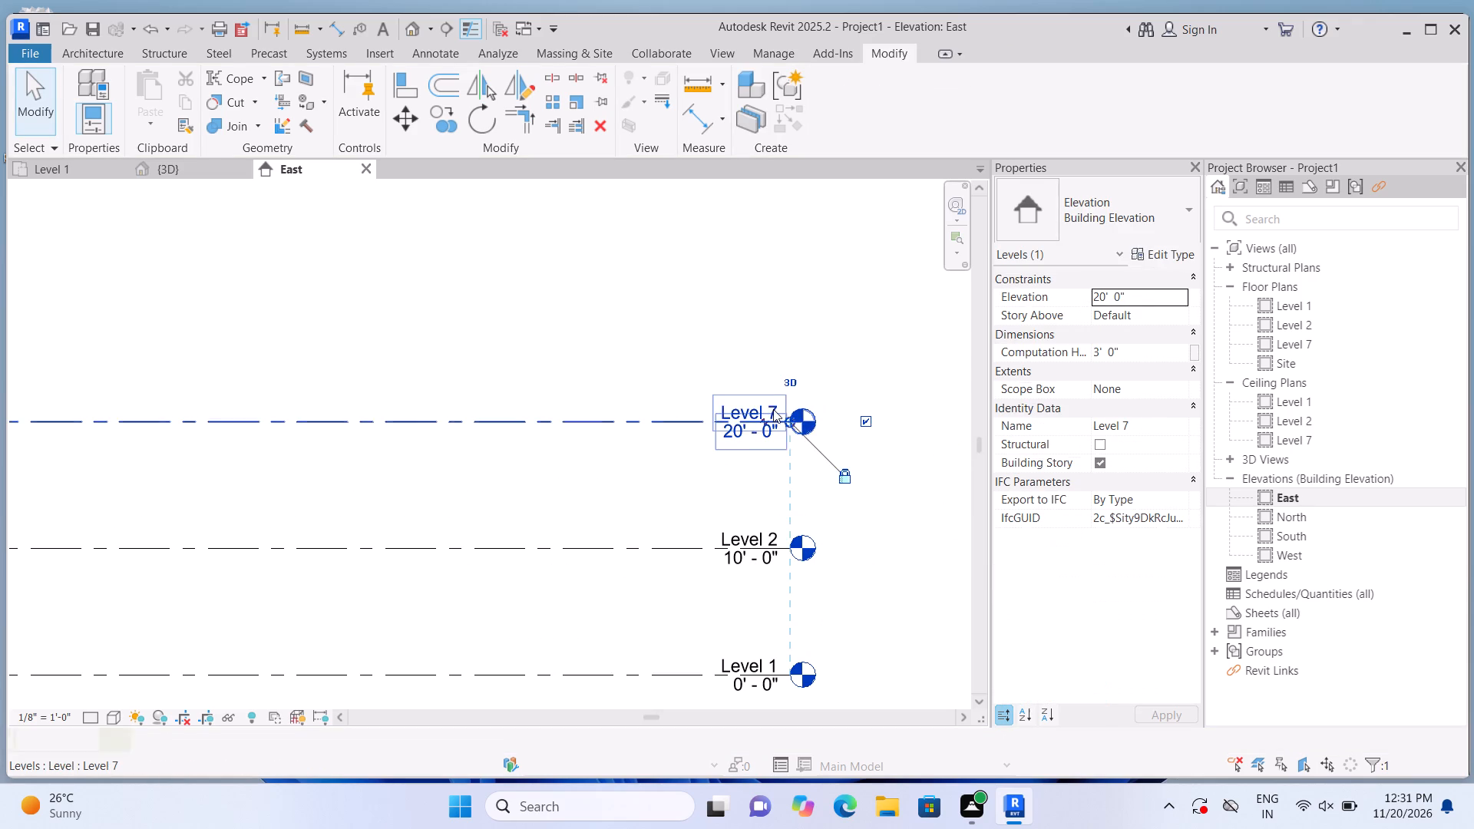
{"action": "left_click", "coordinate": [773, 409]}
{"action": "key", "text": "BackSpace"}
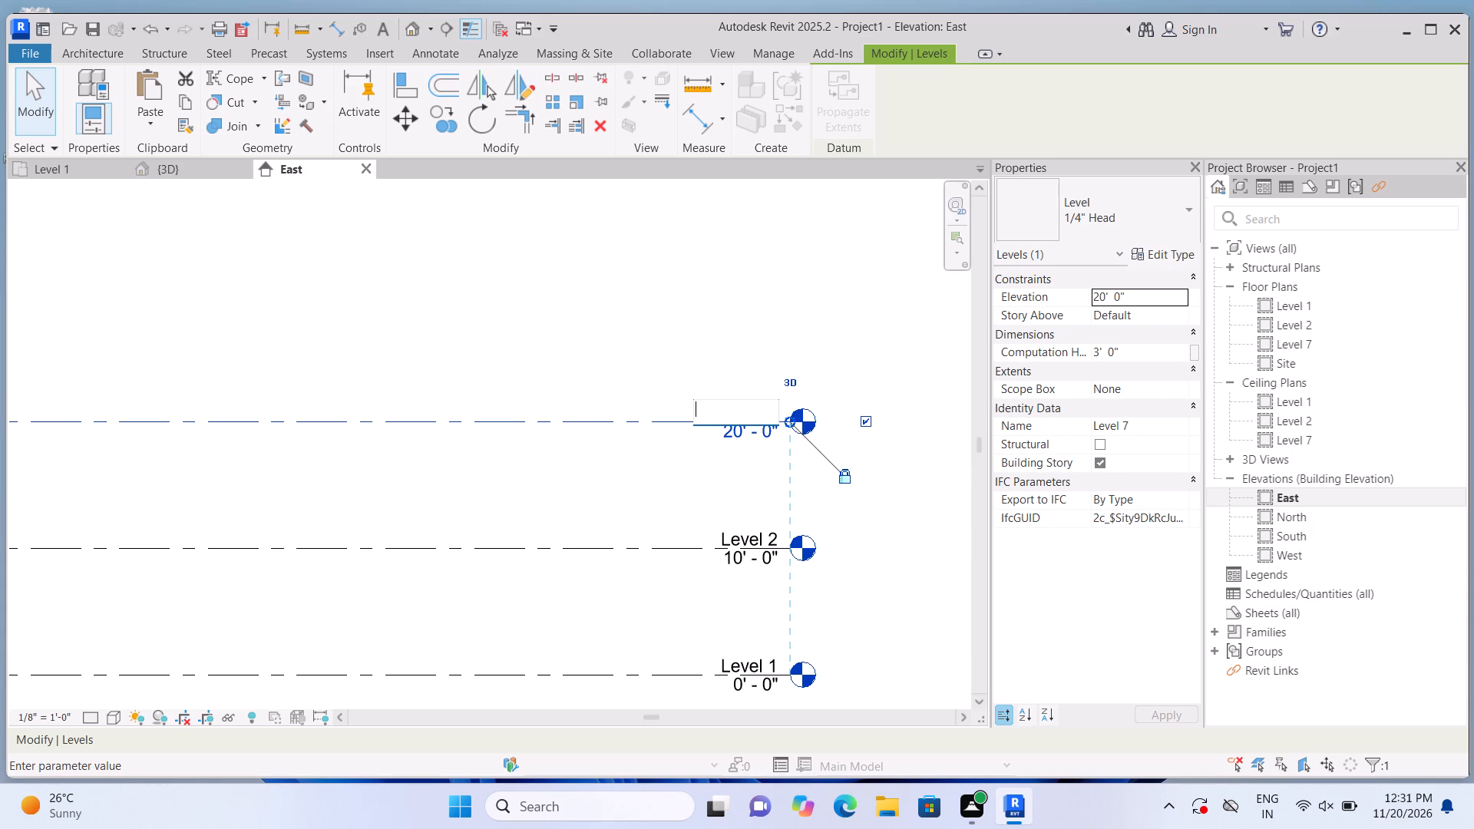
{"action": "key", "text": "l"}
{"action": "type", "text": "evel"}
{"action": "key", "text": "space"}
{"action": "key", "text": "3"}
{"action": "key", "text": "Return"}
{"action": "scroll", "coordinate": [773, 409], "scroll_direction": "down", "scroll_amount": 6}
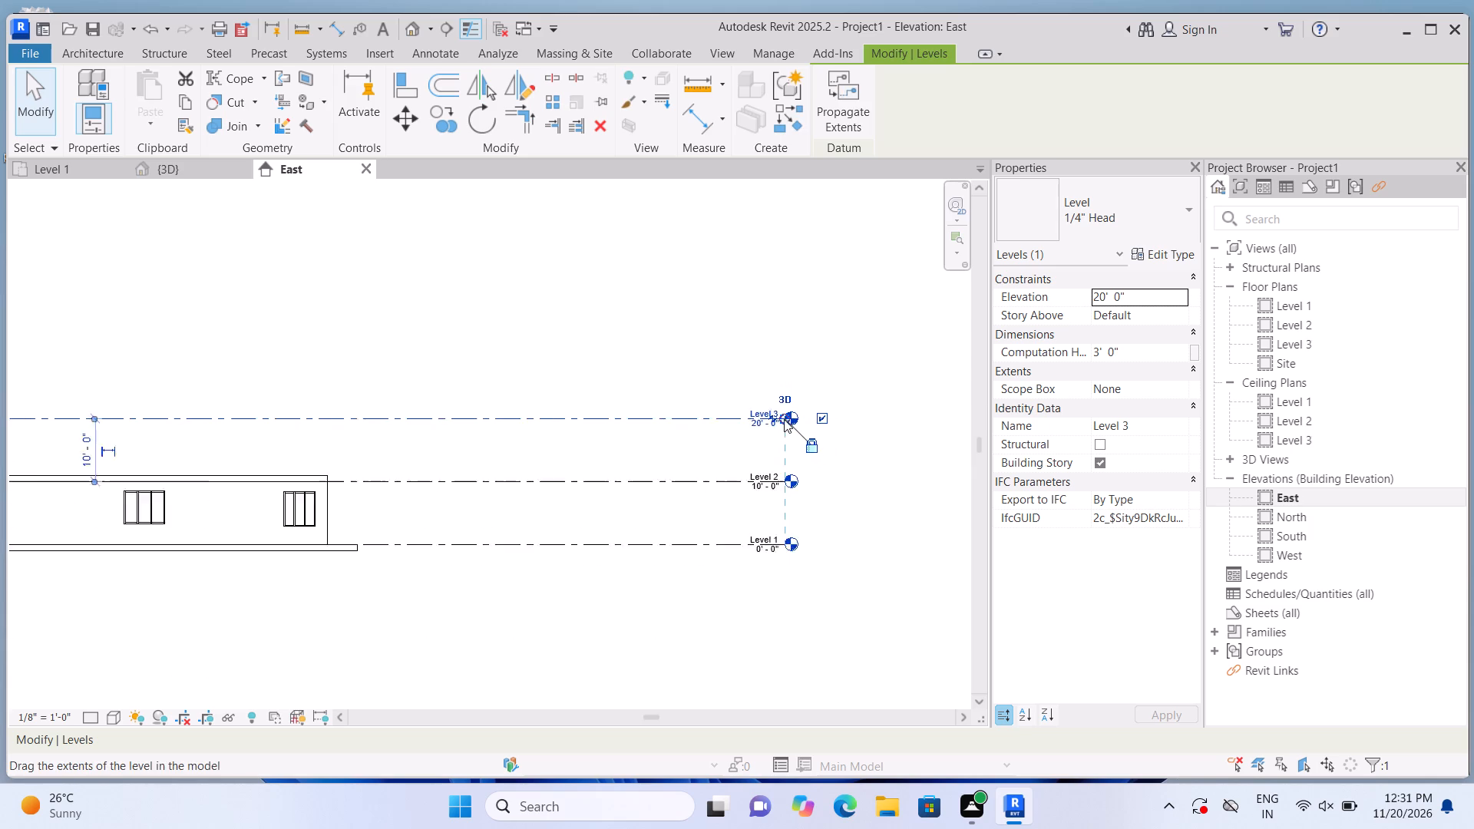
{"action": "key", "text": "Escape"}
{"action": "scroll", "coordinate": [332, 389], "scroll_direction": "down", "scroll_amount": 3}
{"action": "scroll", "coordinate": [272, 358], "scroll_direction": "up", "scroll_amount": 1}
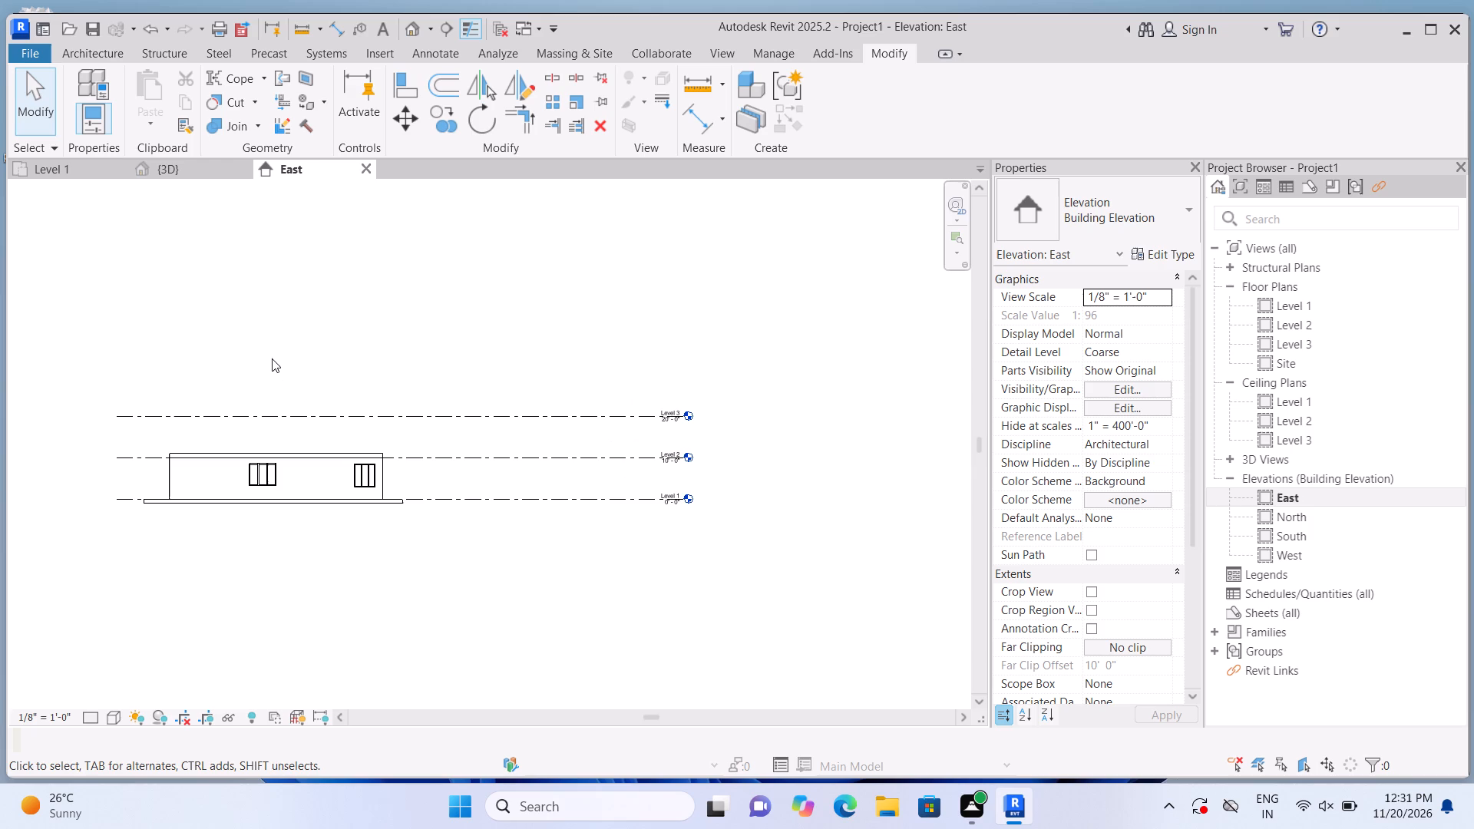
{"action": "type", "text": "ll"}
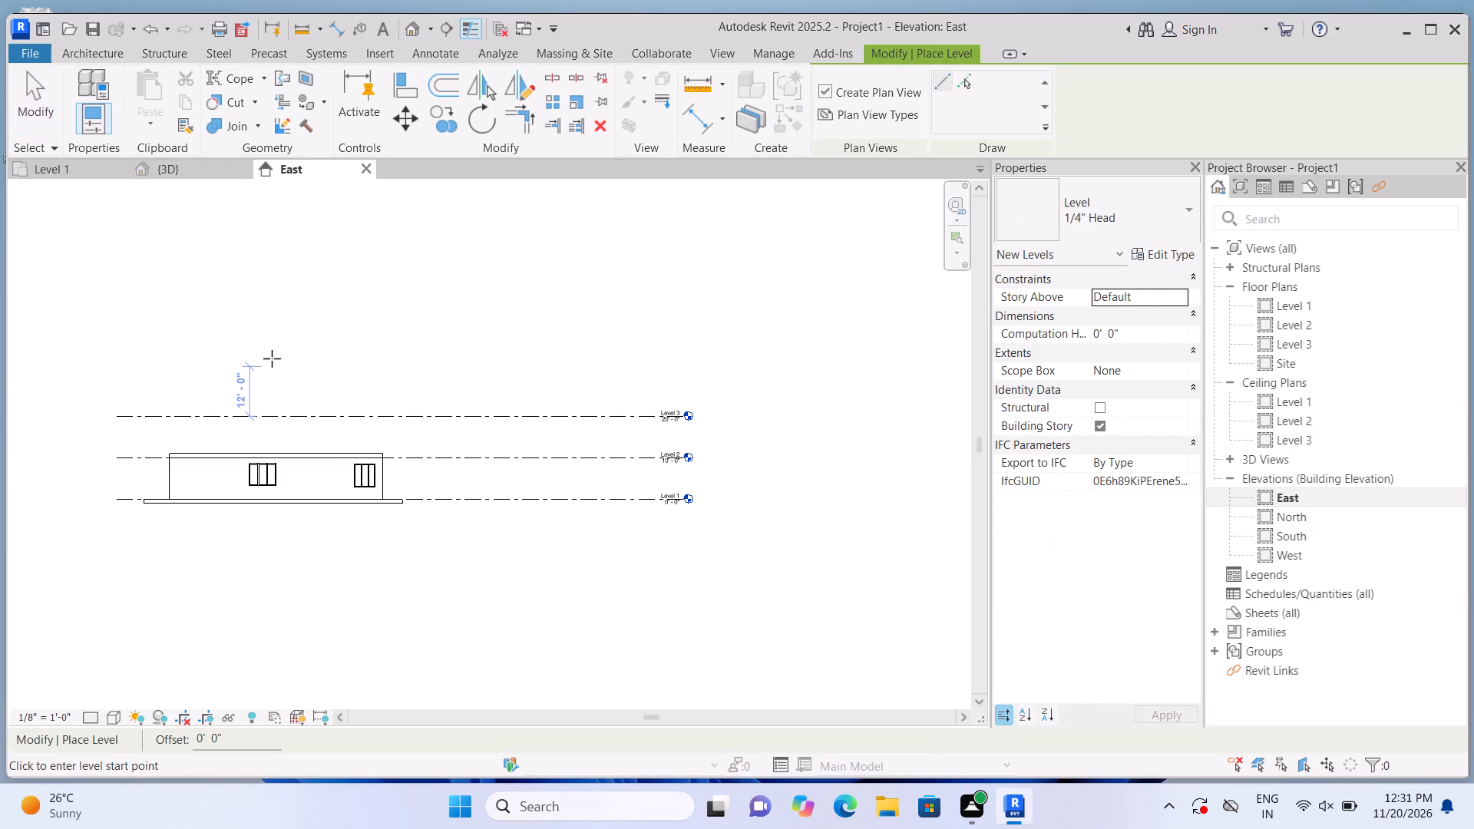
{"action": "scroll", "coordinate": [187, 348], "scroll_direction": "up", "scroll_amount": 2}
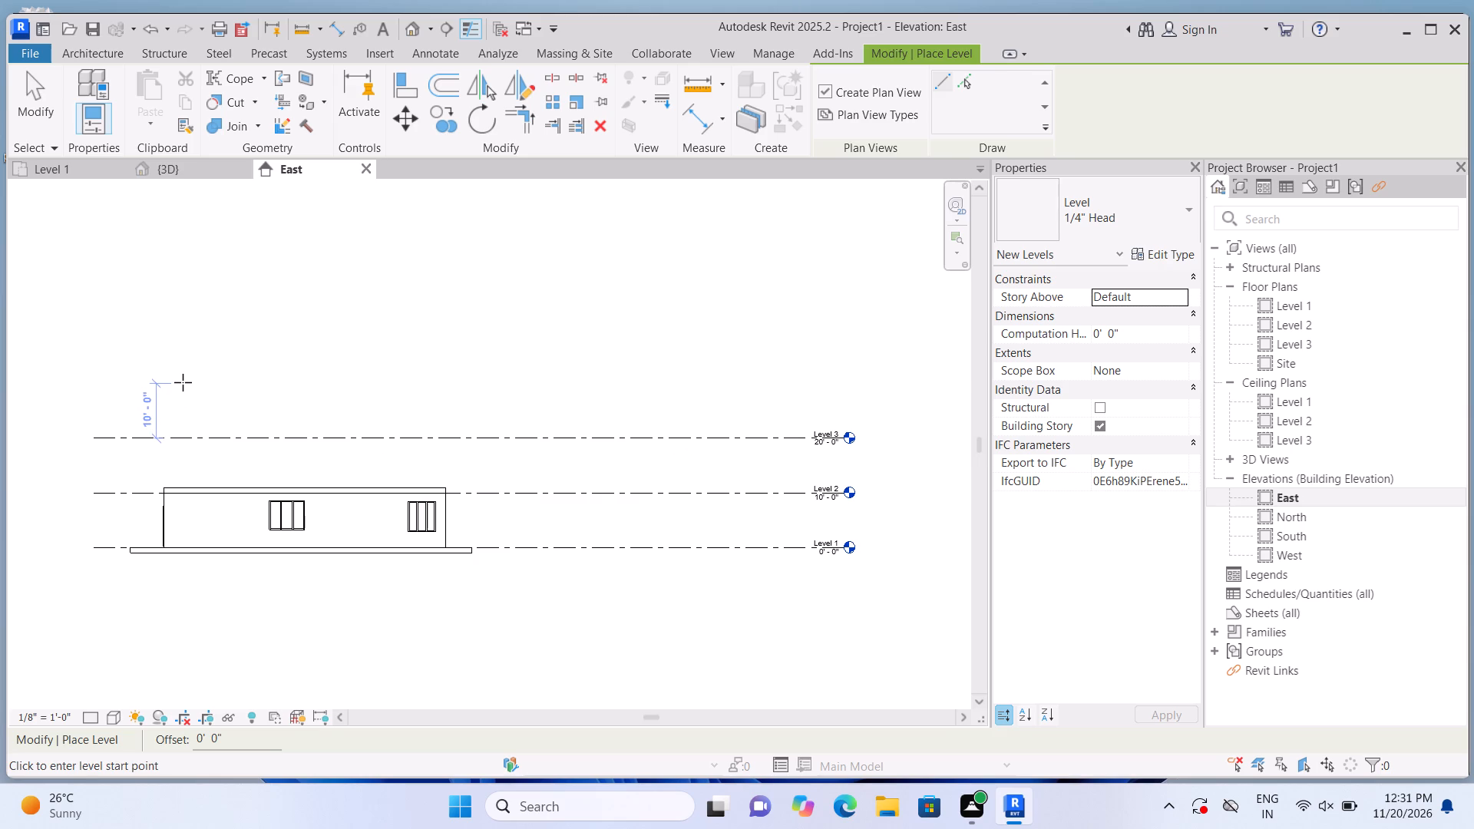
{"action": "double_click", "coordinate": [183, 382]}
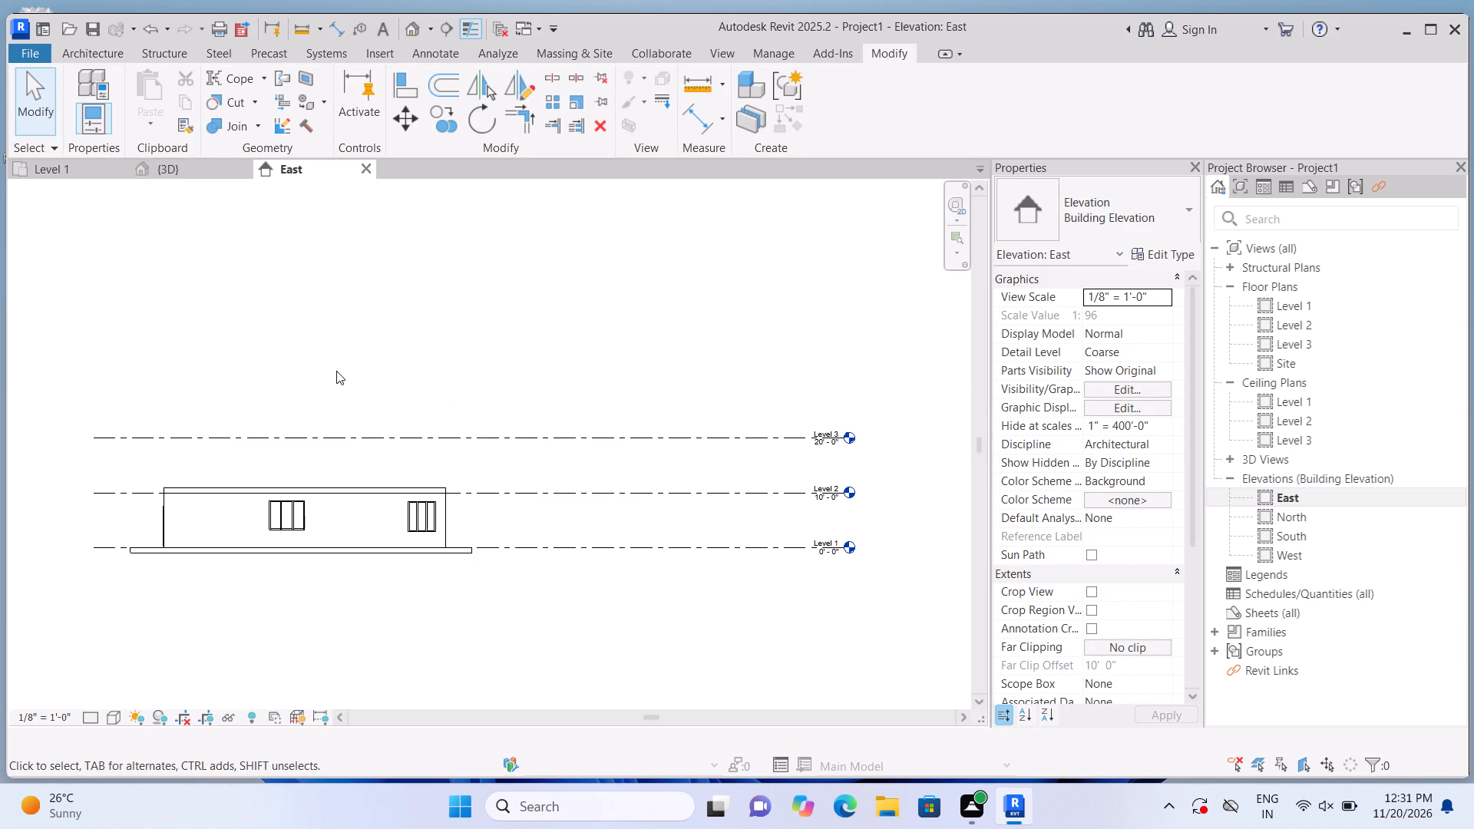
Add a level at 30'-0" with plan views and extend its headless end to align with the levels below.
{"action": "type", "text": "ll"}
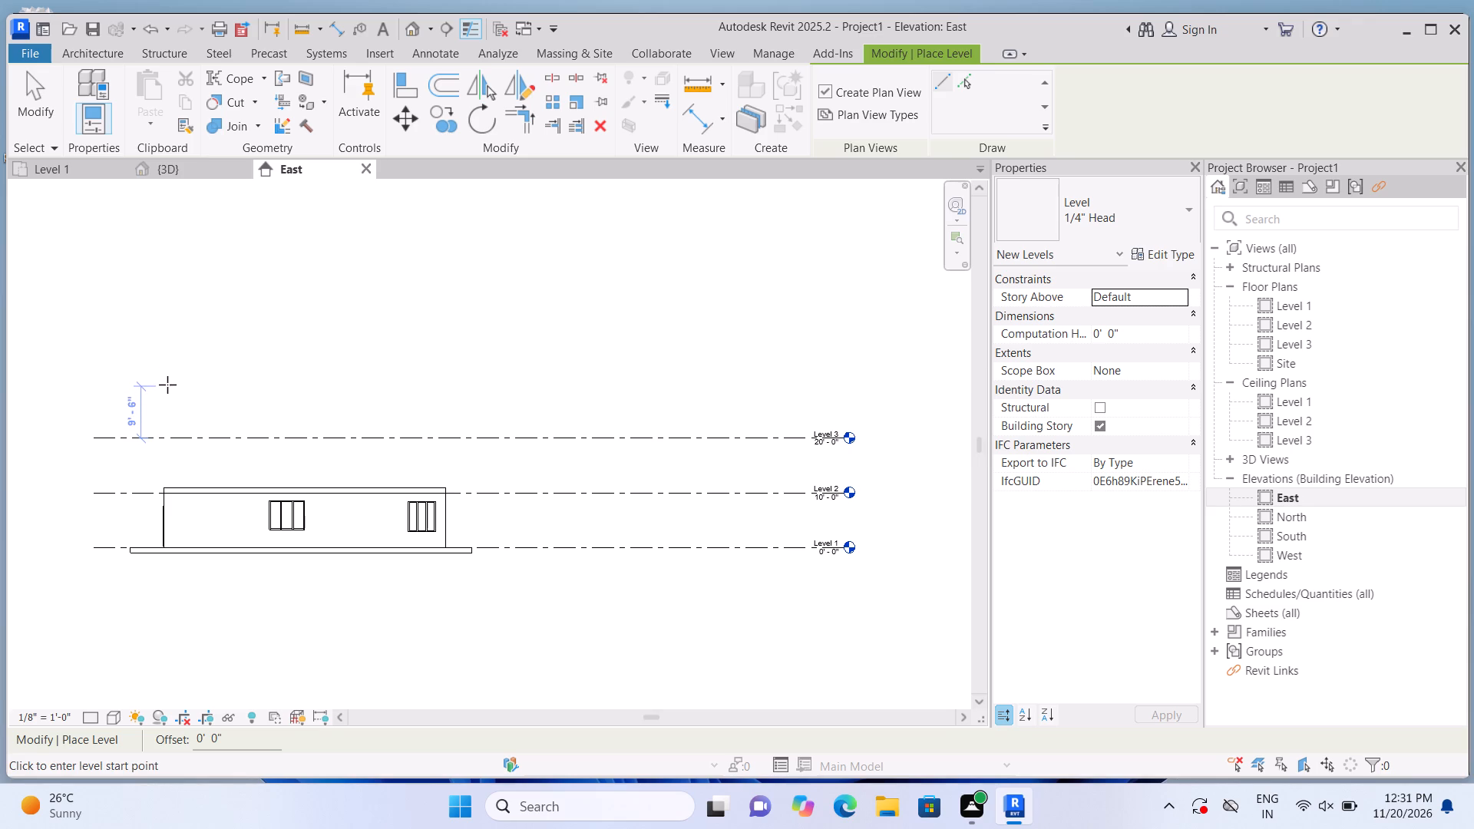
{"action": "left_click", "coordinate": [167, 384]}
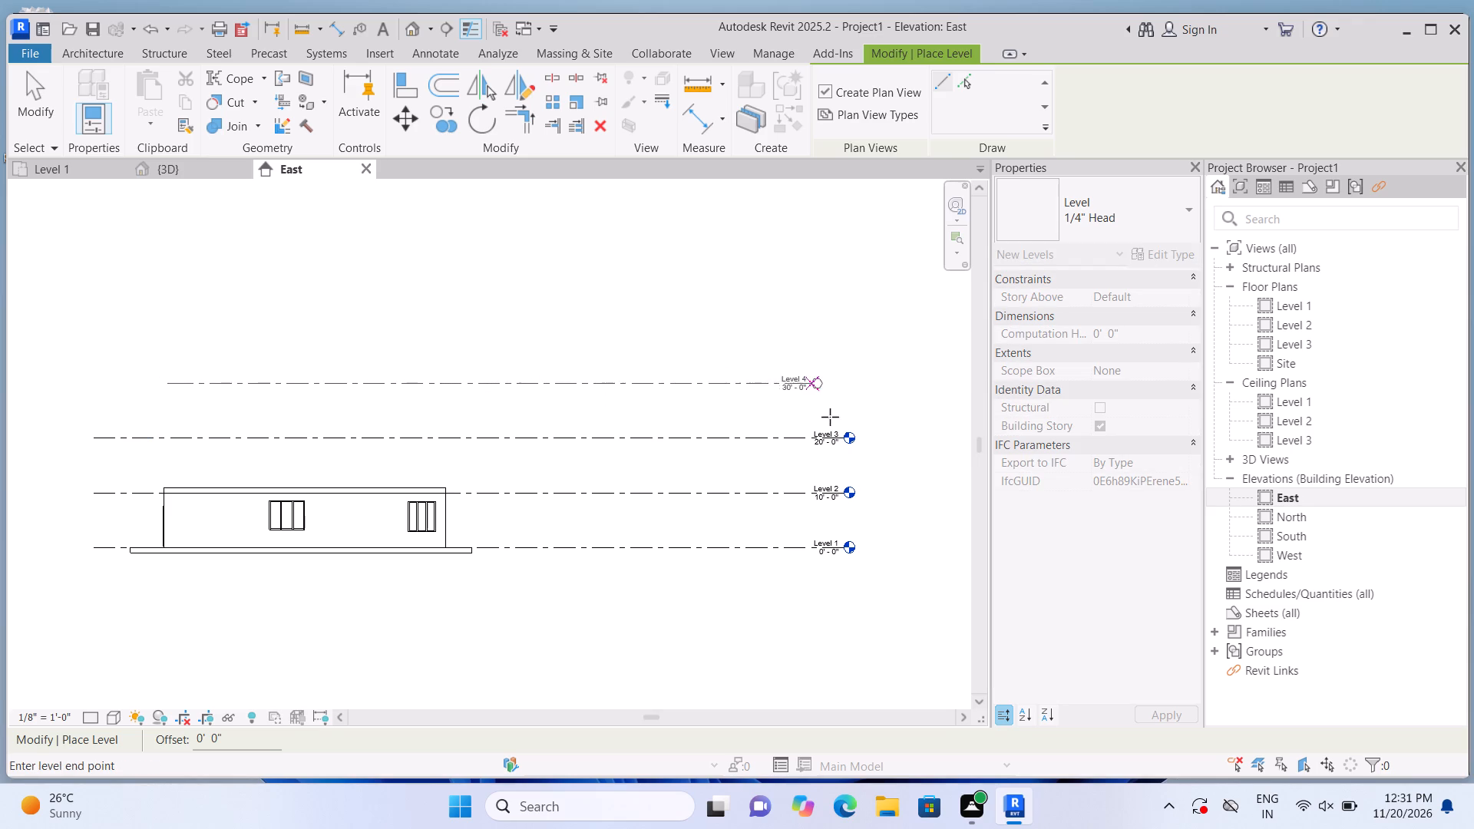
{"action": "left_click", "coordinate": [840, 419]}
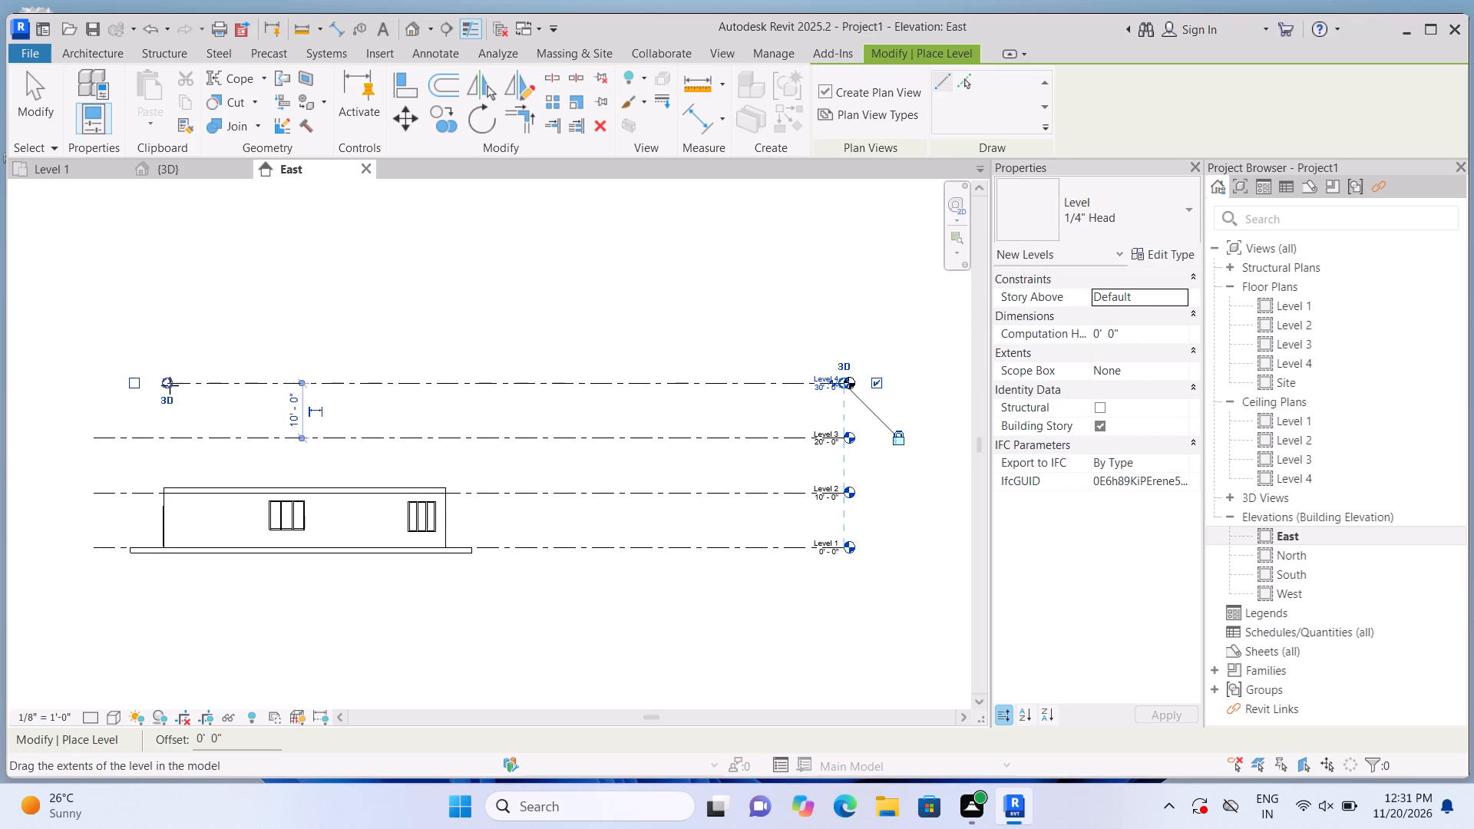
{"action": "left_click_drag", "start_coordinate": [167, 383], "coordinate": [94, 392]}
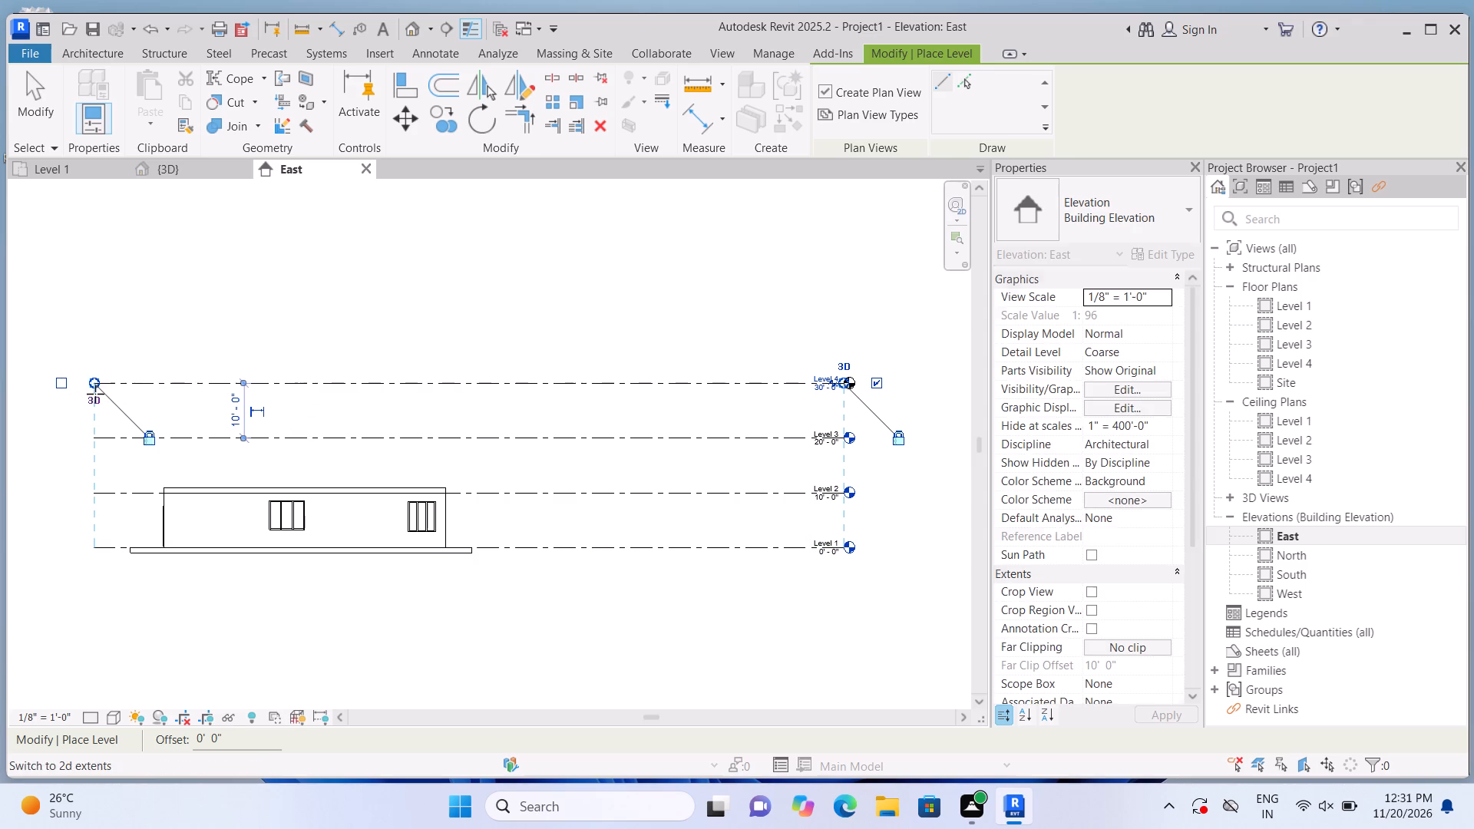
{"action": "key", "text": "Escape"}
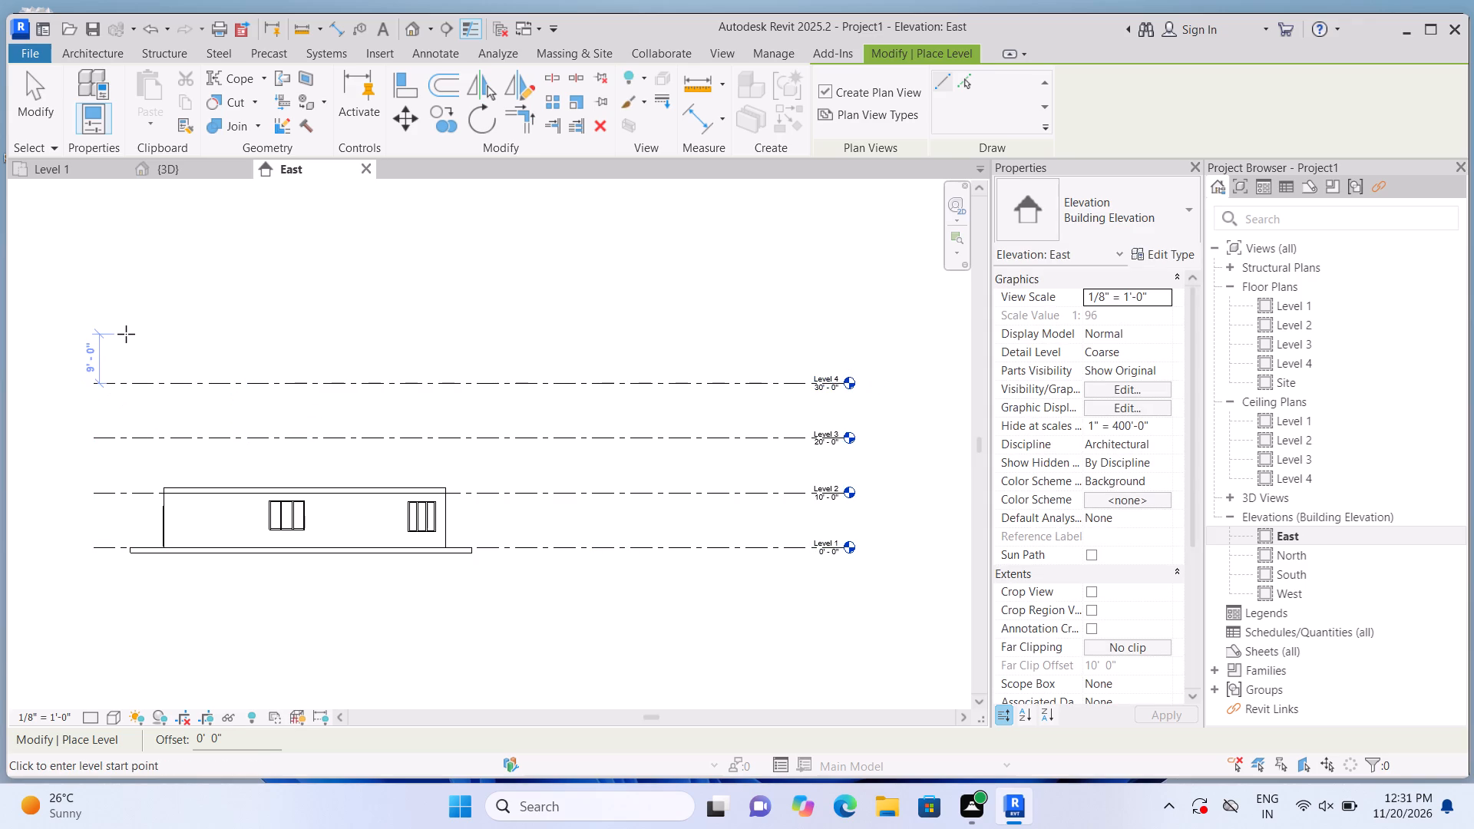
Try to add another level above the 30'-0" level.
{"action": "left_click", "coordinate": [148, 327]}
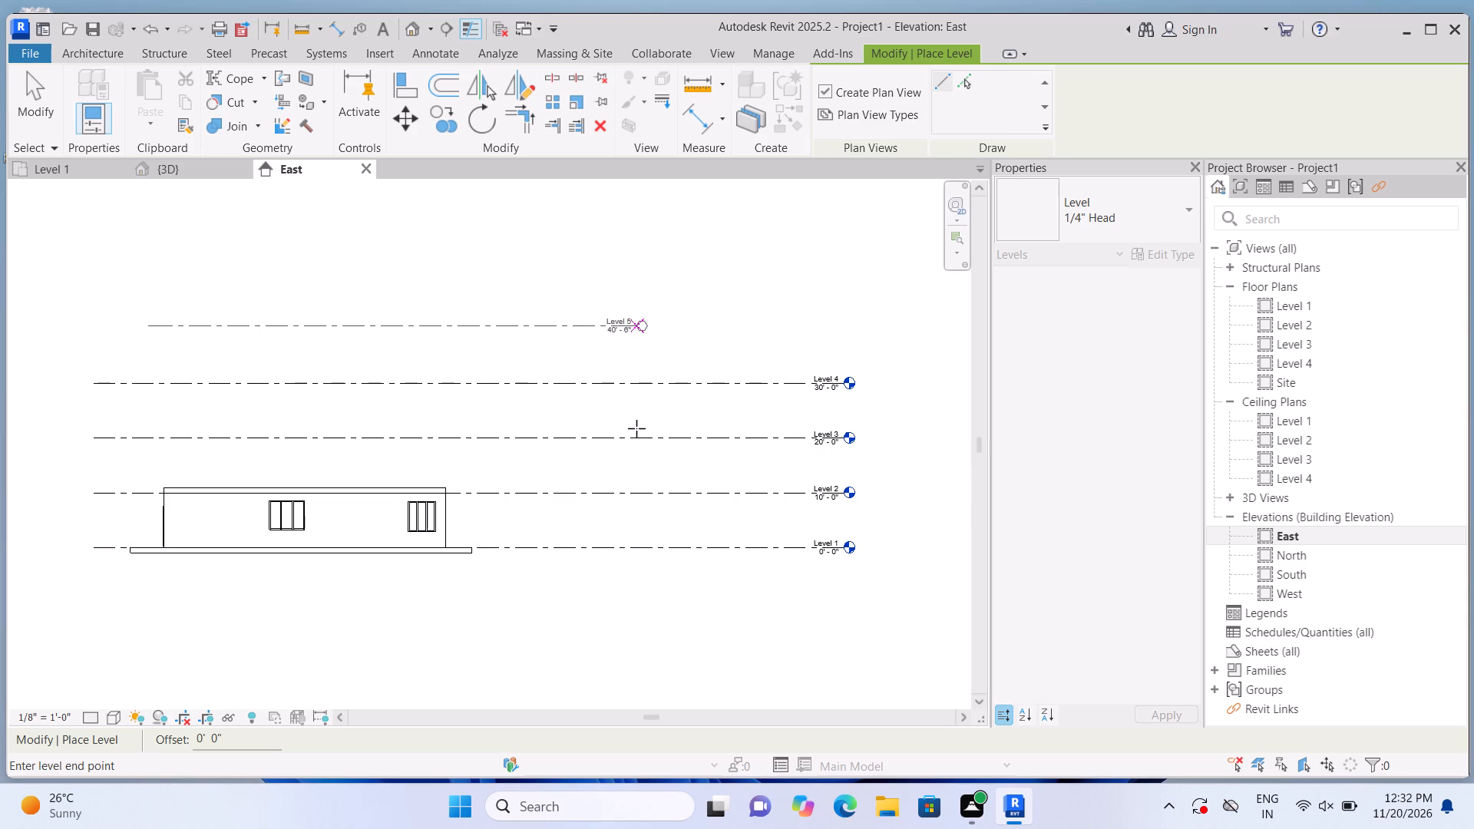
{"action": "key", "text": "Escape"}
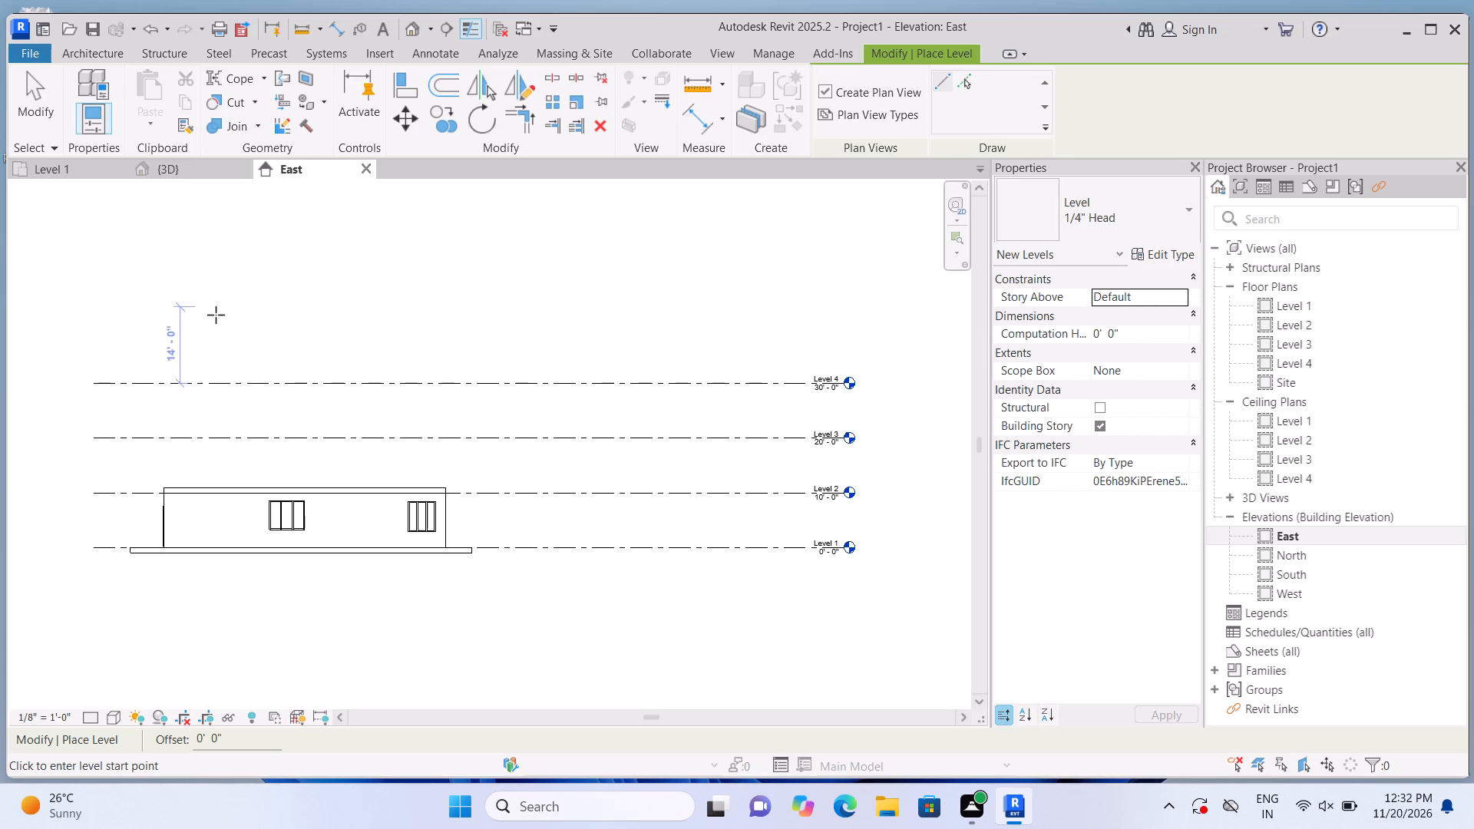
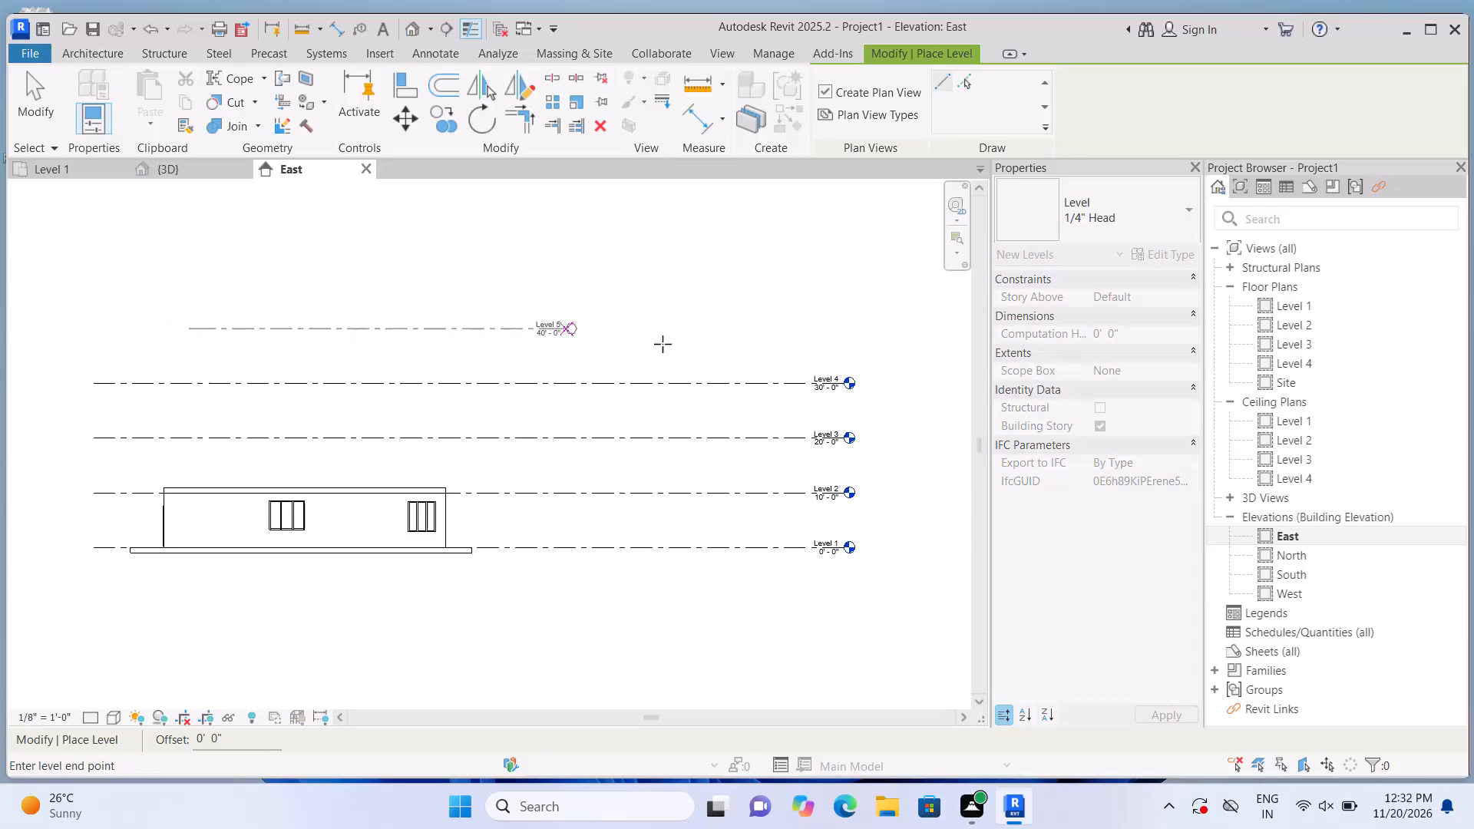
Finish the level at 40'-0" with plan views and extend its headless end to align with the levels below.
{"action": "left_click", "coordinate": [843, 394]}
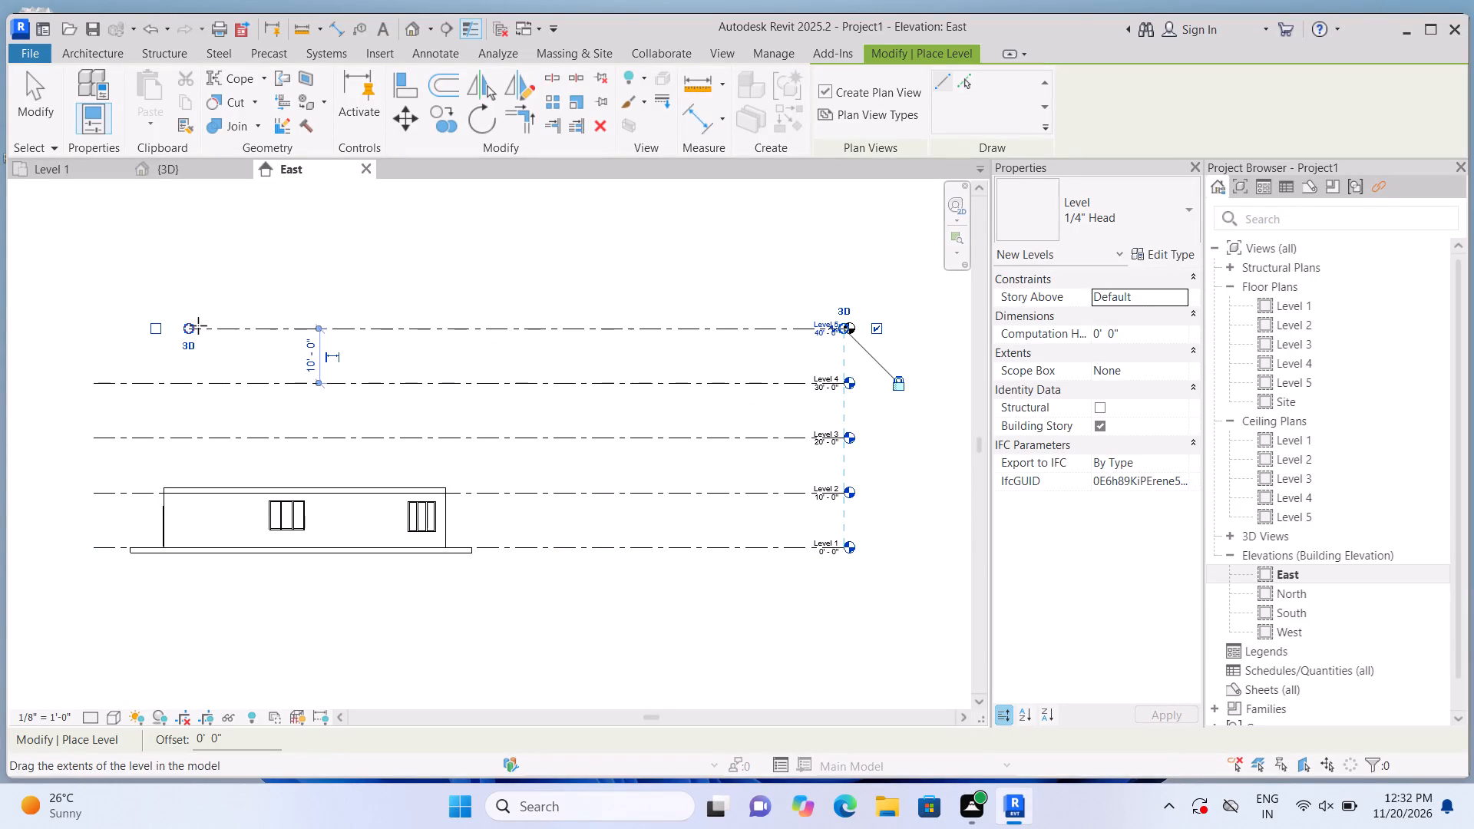
{"action": "left_click_drag", "start_coordinate": [187, 329], "coordinate": [93, 348]}
{"action": "left_click", "coordinate": [93, 348]}
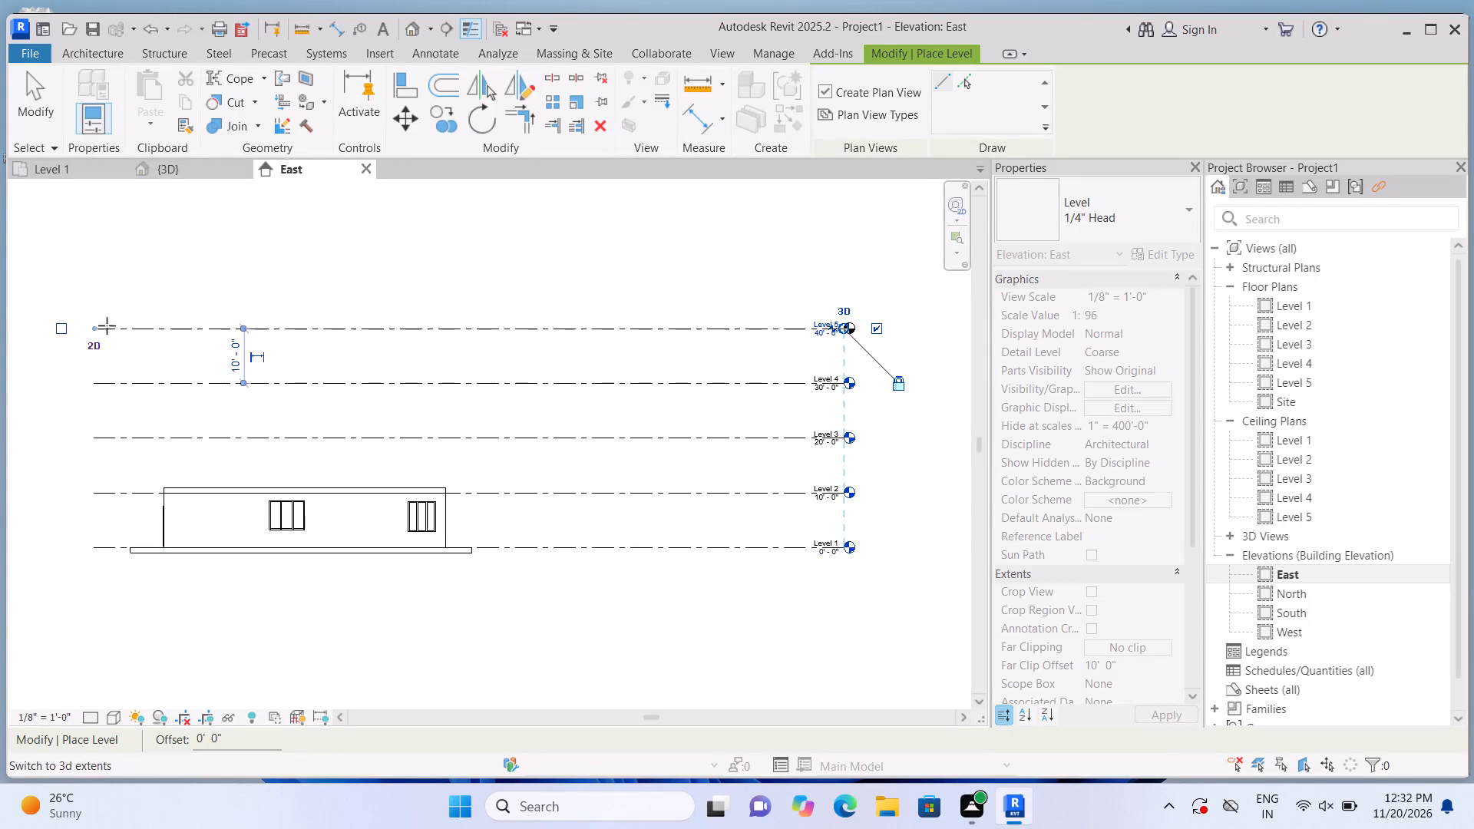
{"action": "key", "text": "Escape"}
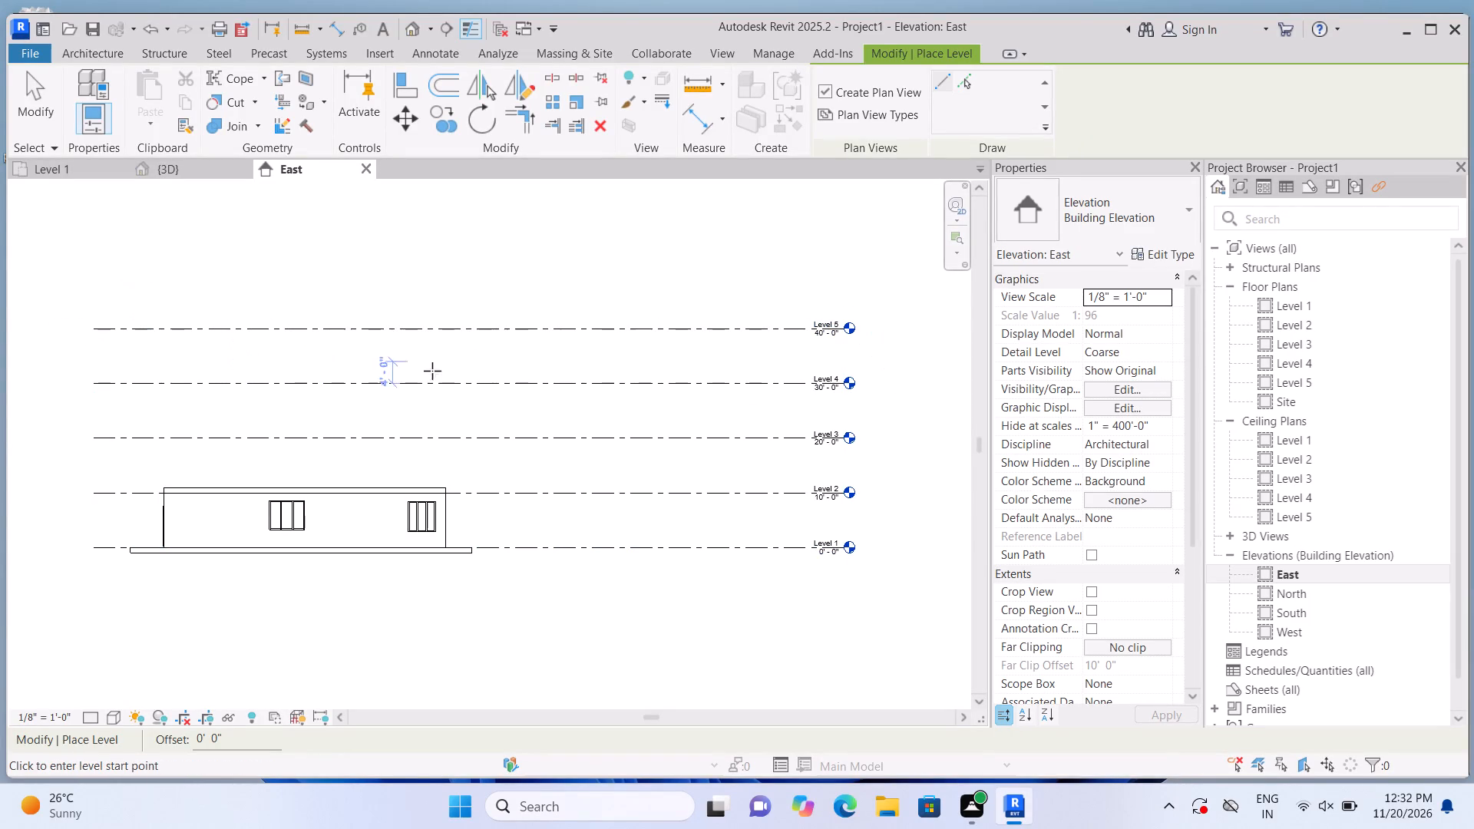
Add a level at 50'-0" with plan views, ending its head in line with the level heads below.
{"action": "scroll", "coordinate": [693, 289], "scroll_direction": "up", "scroll_amount": 3}
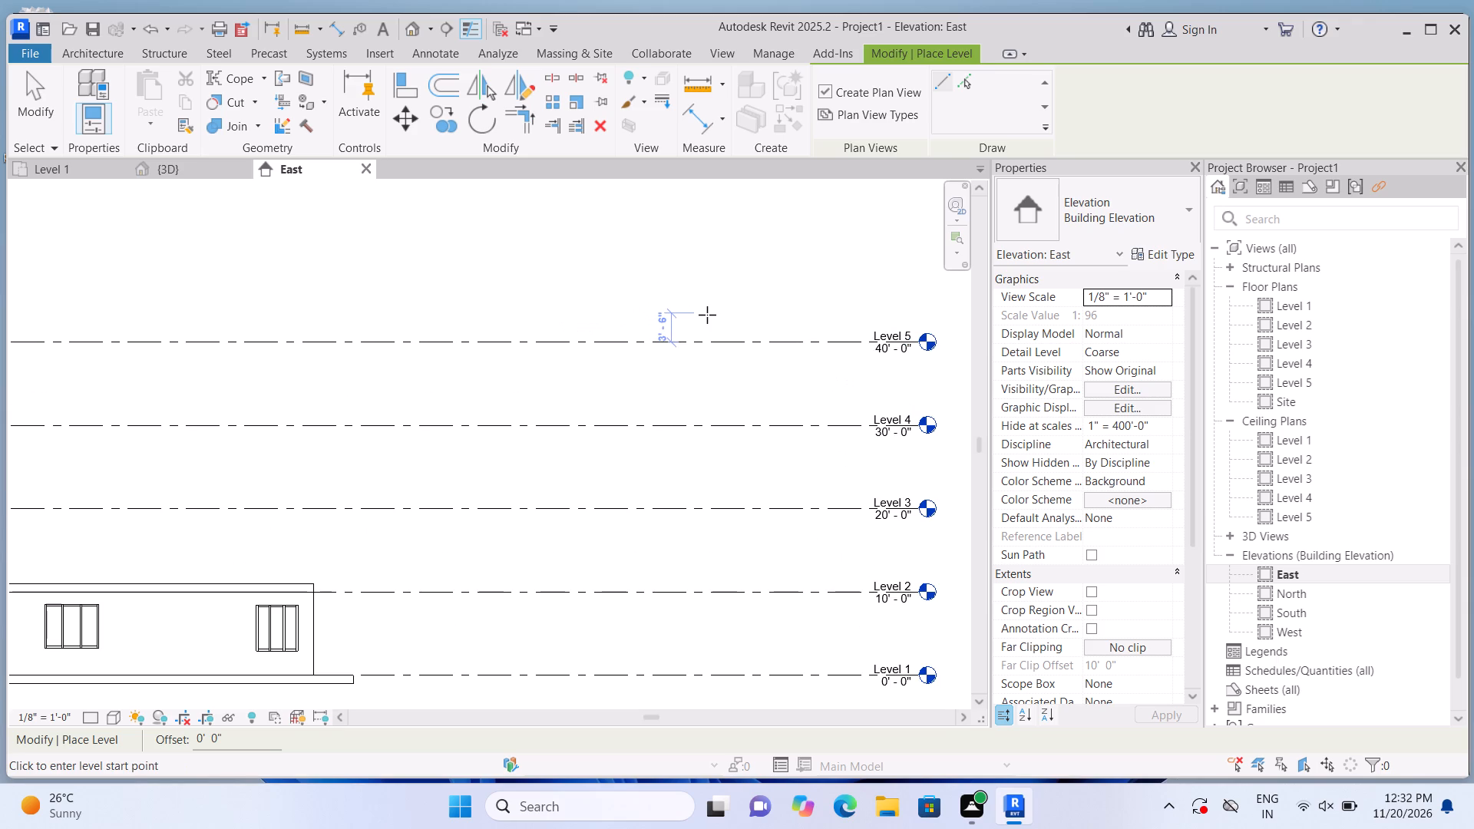
{"action": "scroll", "coordinate": [707, 315], "scroll_direction": "down", "scroll_amount": 4}
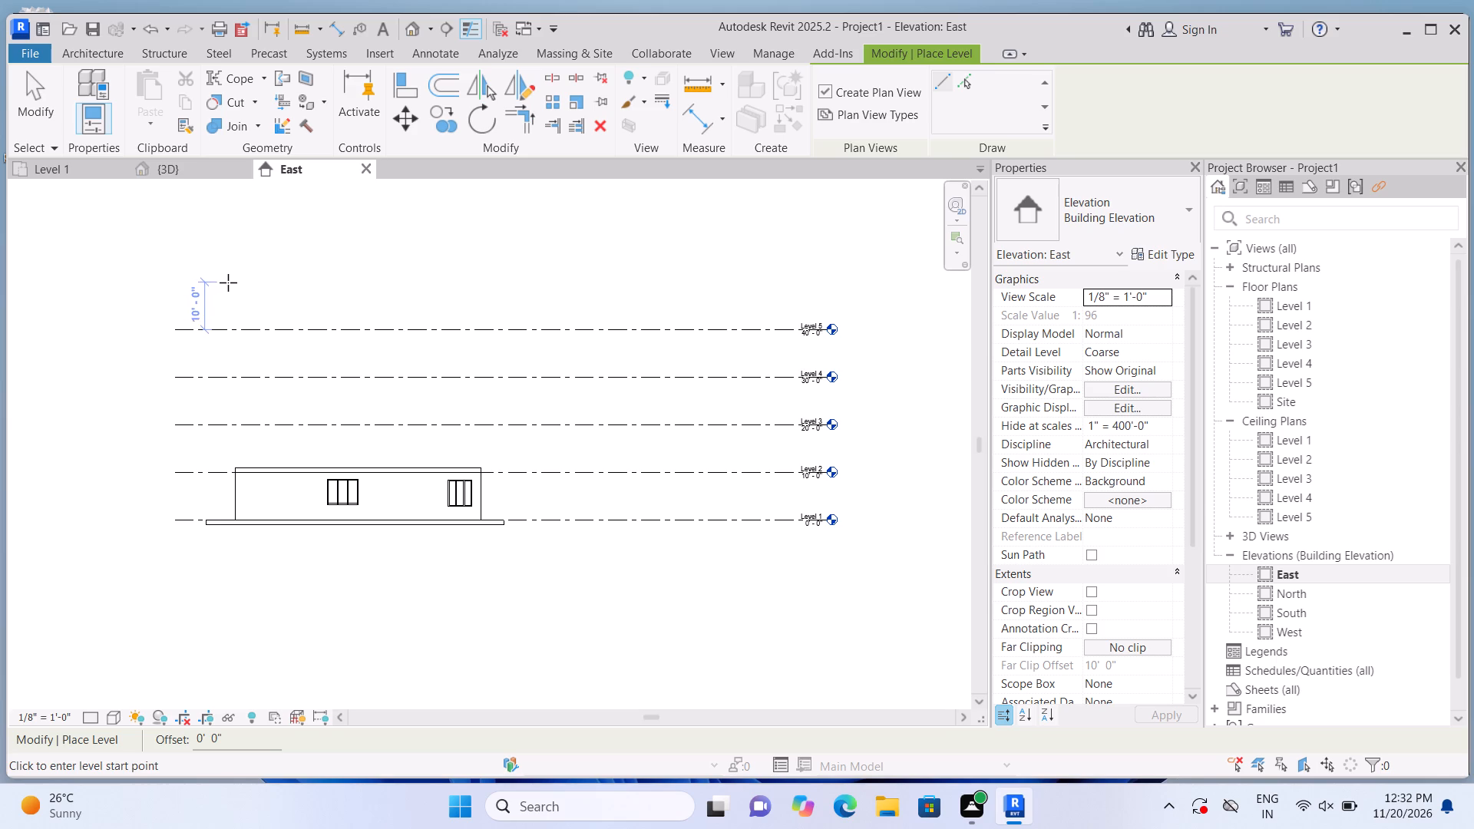
{"action": "left_click", "coordinate": [228, 282]}
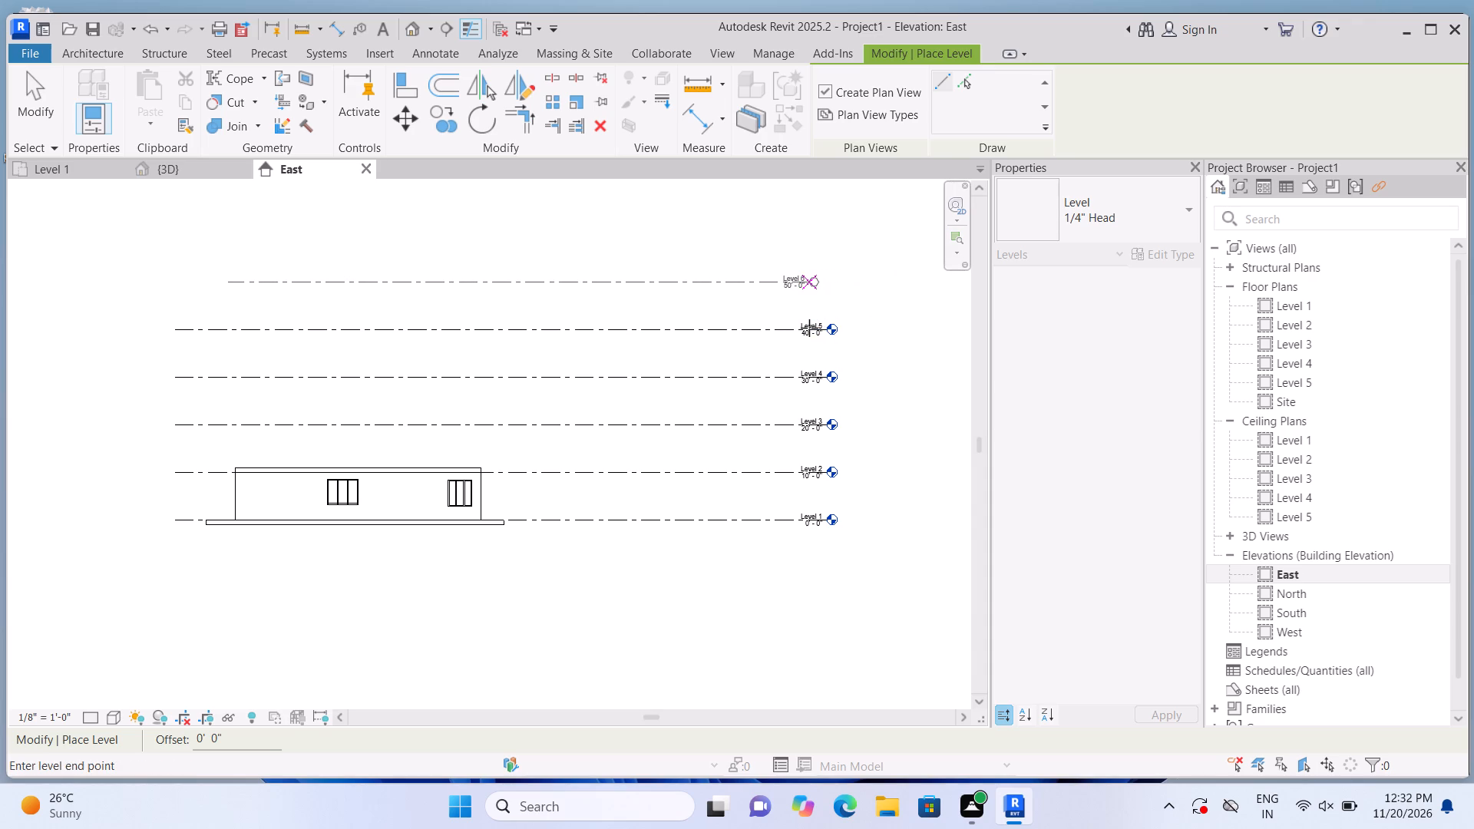
{"action": "left_click", "coordinate": [821, 326]}
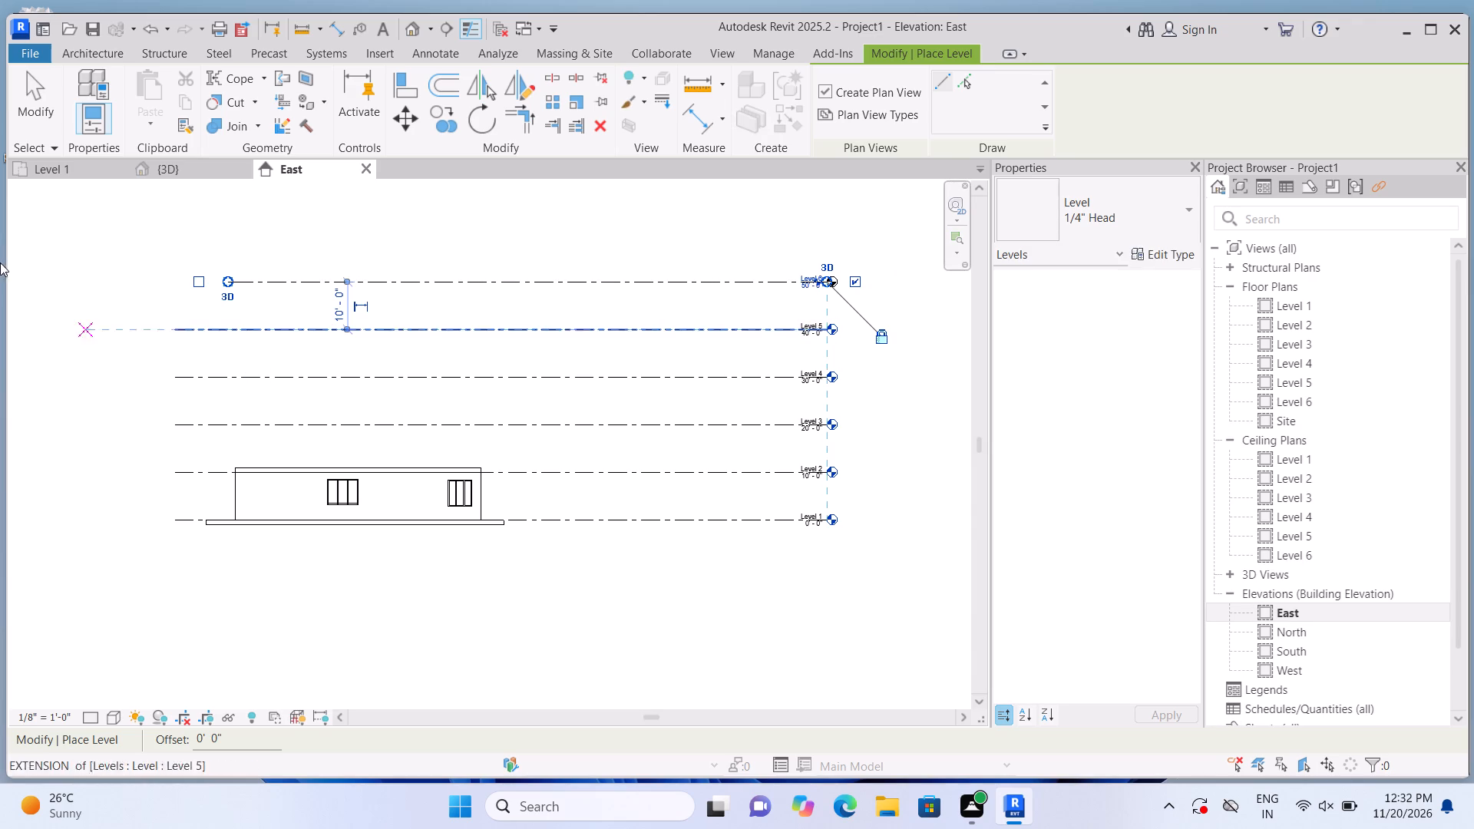
{"action": "key", "text": "Escape"}
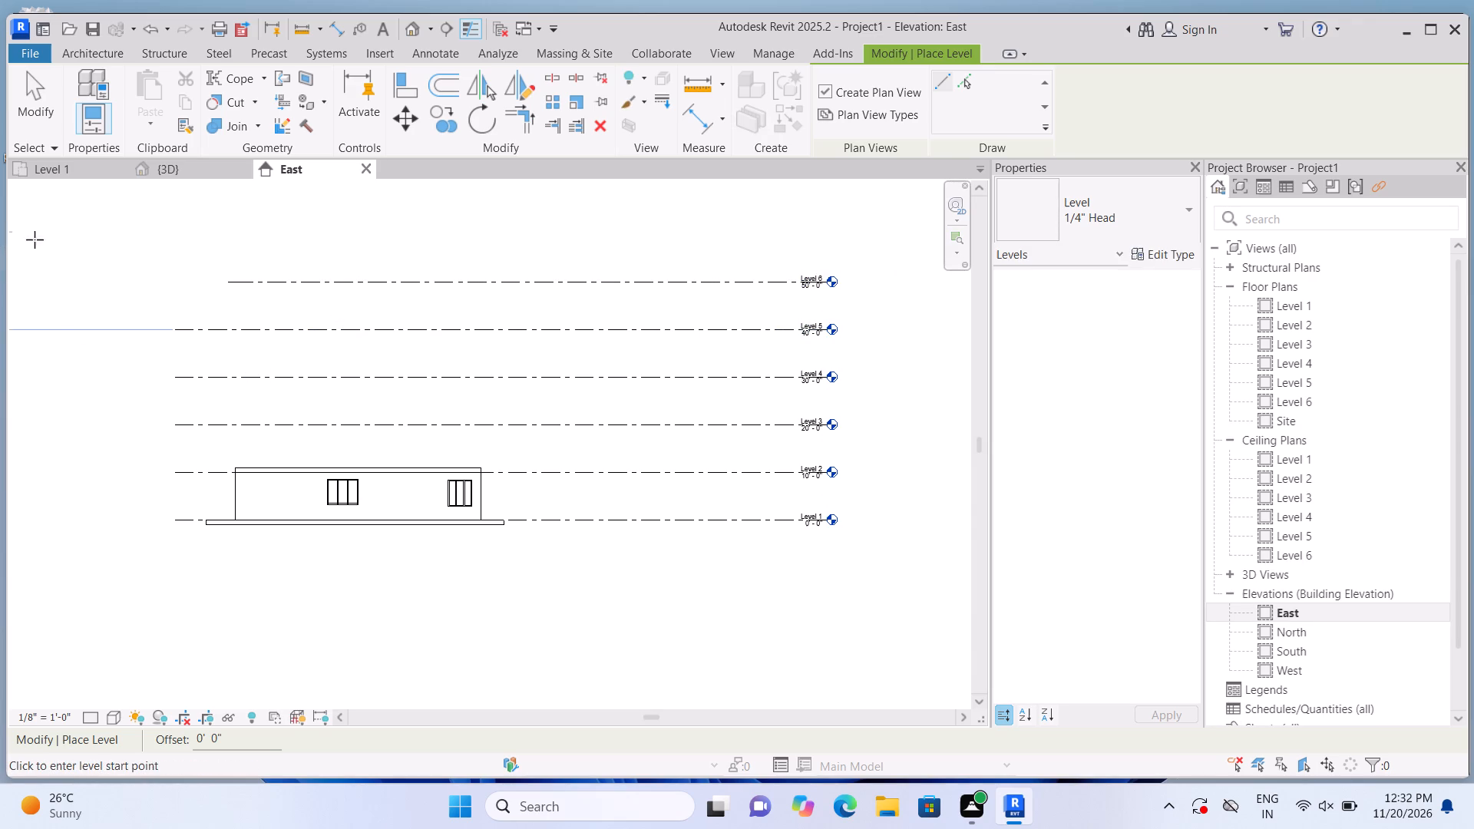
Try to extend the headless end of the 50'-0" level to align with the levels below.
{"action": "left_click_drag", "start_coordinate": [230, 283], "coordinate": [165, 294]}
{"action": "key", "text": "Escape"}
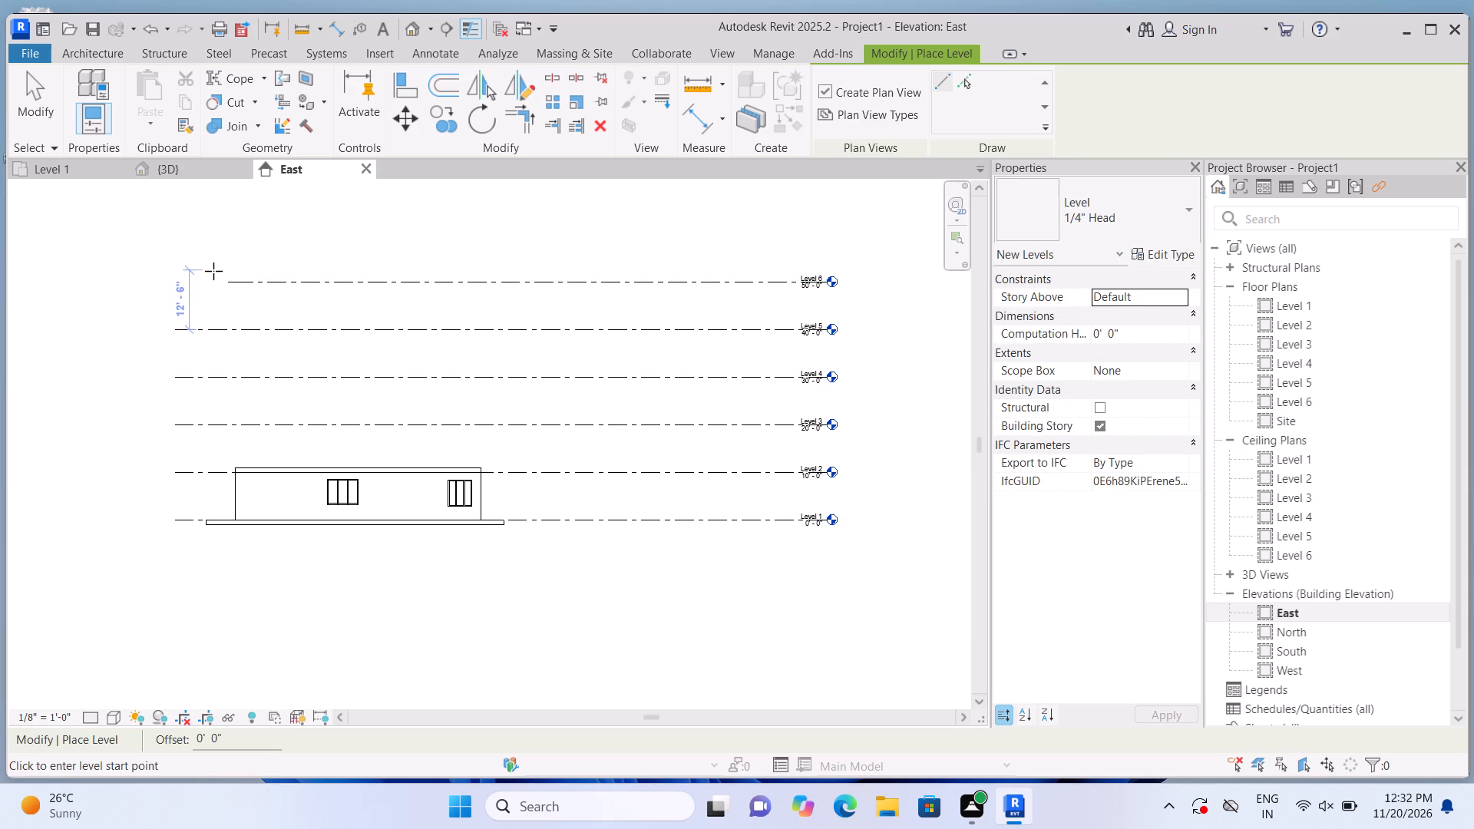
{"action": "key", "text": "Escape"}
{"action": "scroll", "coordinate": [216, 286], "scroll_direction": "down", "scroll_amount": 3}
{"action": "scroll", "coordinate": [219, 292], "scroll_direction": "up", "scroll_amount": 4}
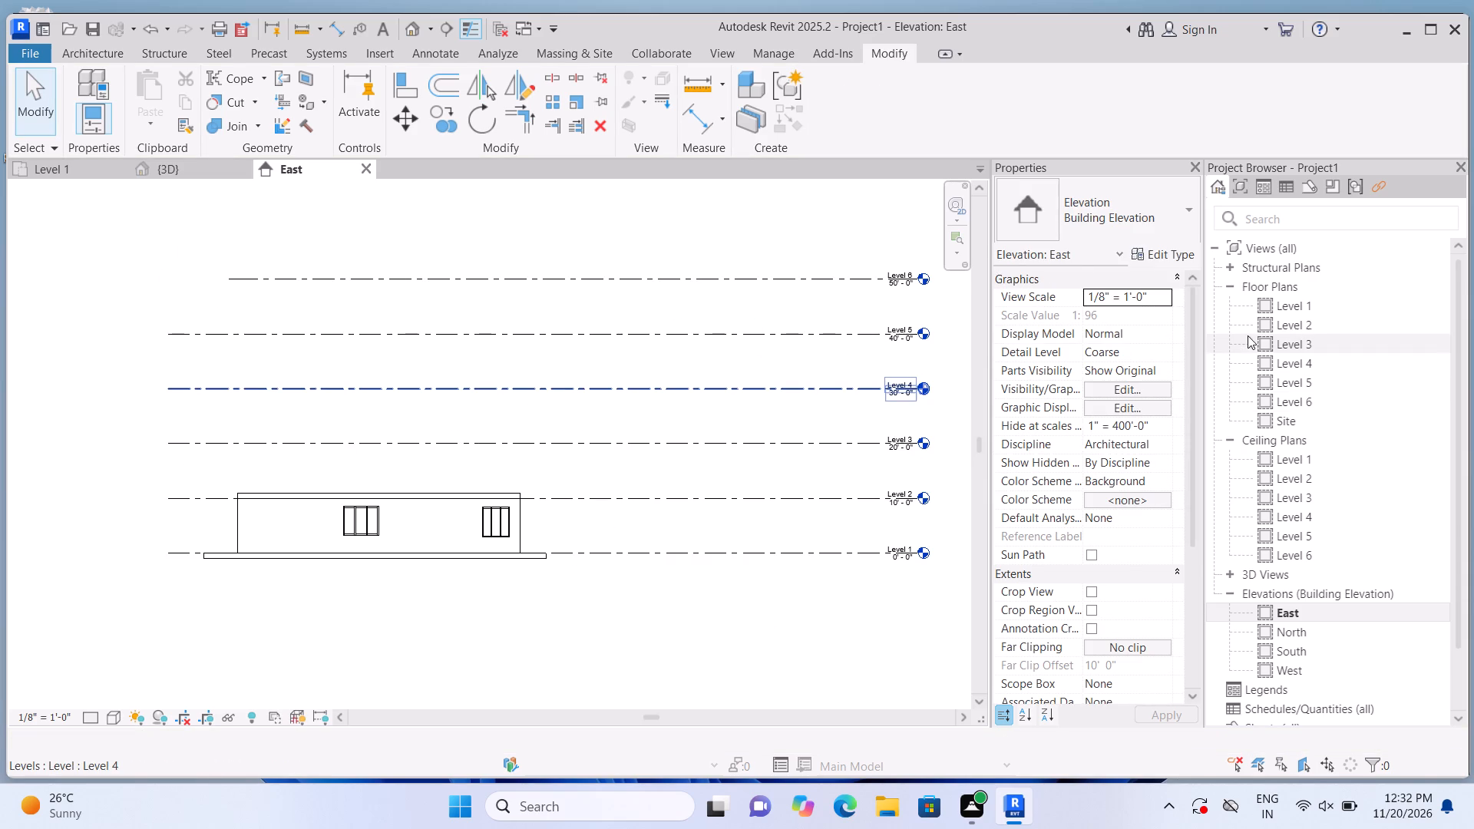
Open the Level 2 floor plan.
{"action": "double_click", "coordinate": [1267, 322]}
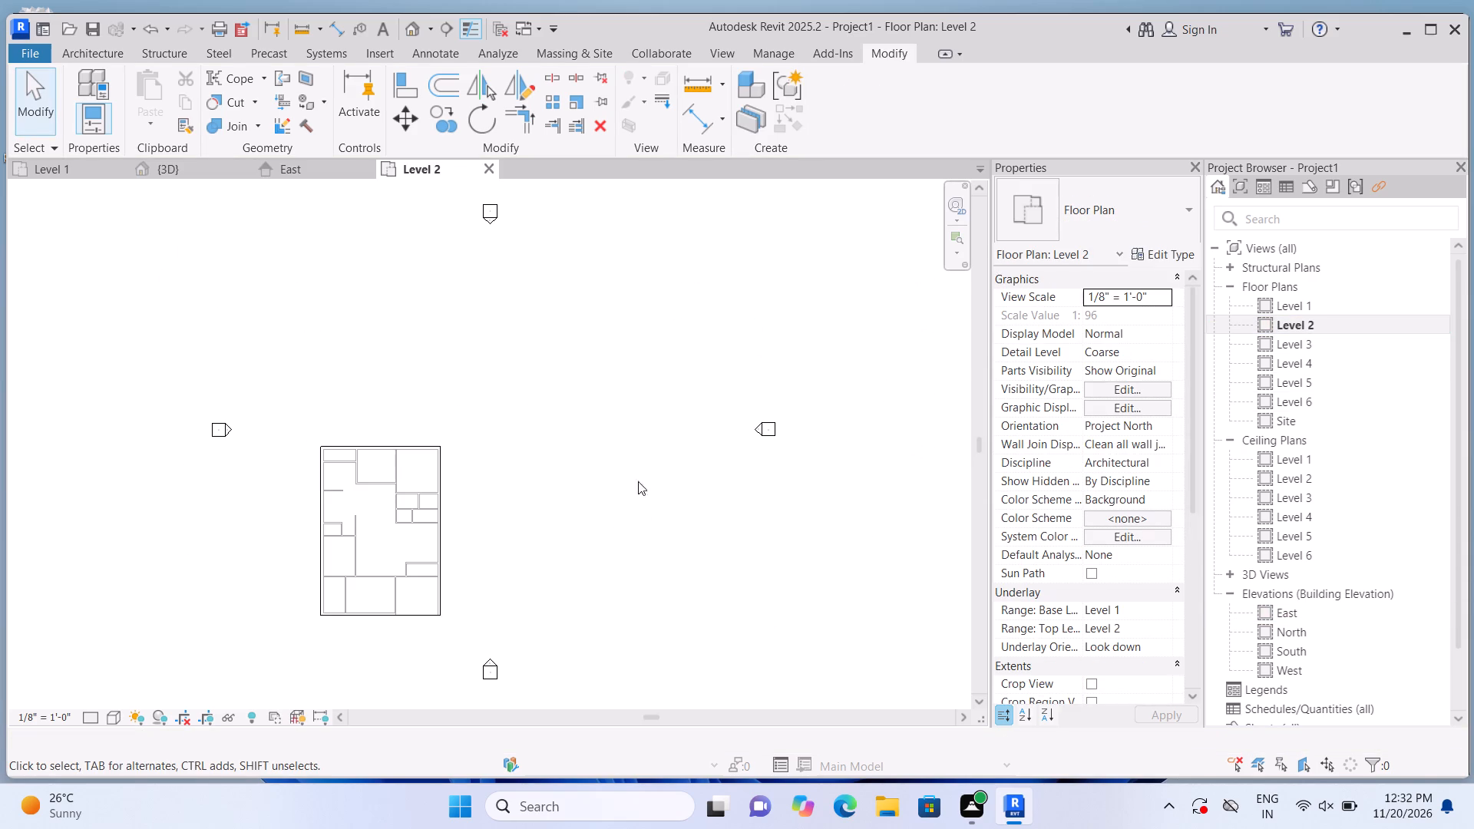
{"action": "scroll", "coordinate": [258, 641], "scroll_direction": "up", "scroll_amount": 2}
{"action": "scroll", "coordinate": [378, 441], "scroll_direction": "up", "scroll_amount": 10}
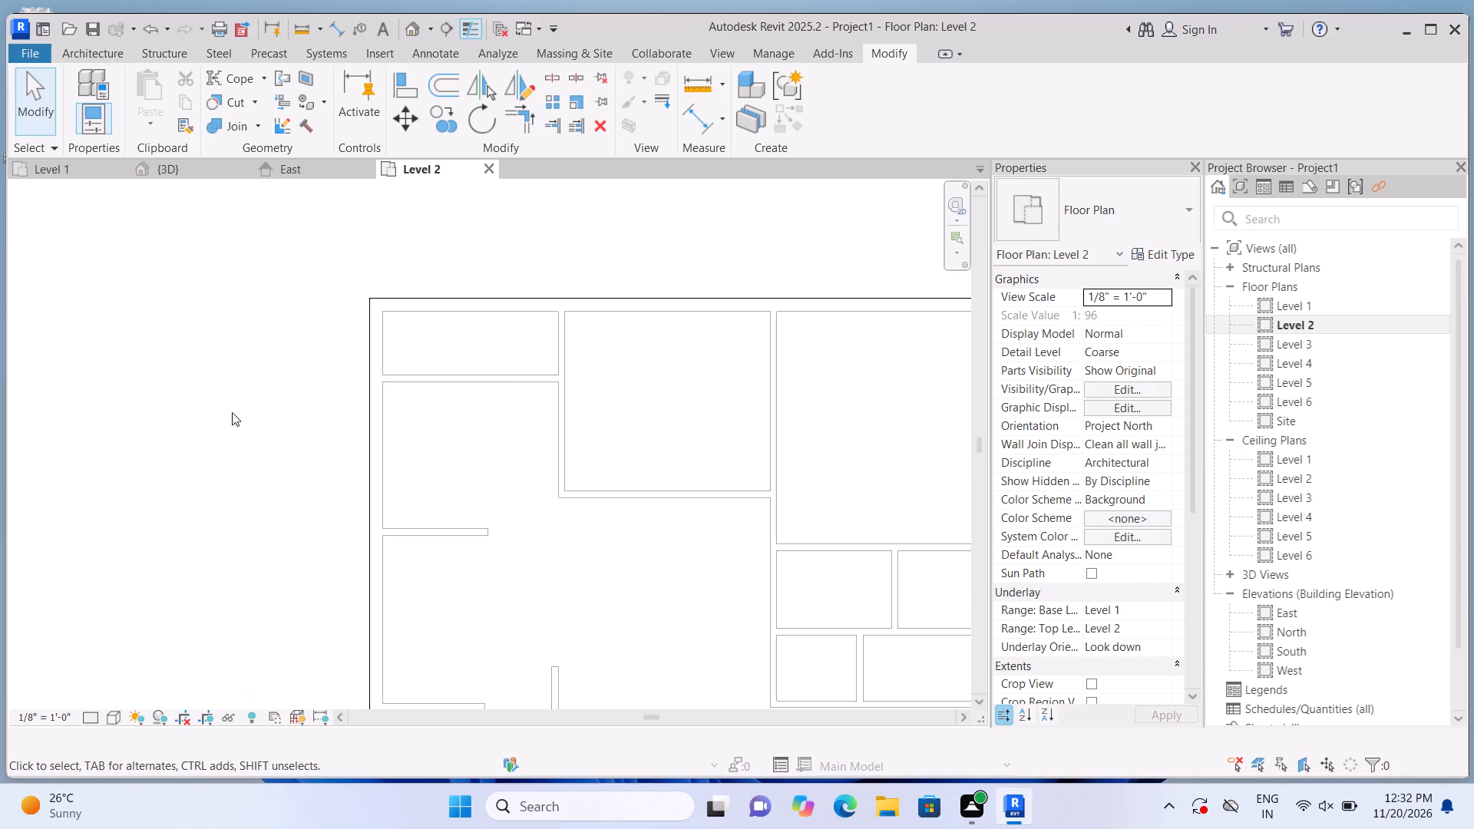
Draw a 9" Basic Wall on Level 2 over the north exterior wall, from the northwest to the northeast corner.
{"action": "left_click", "coordinate": [96, 58]}
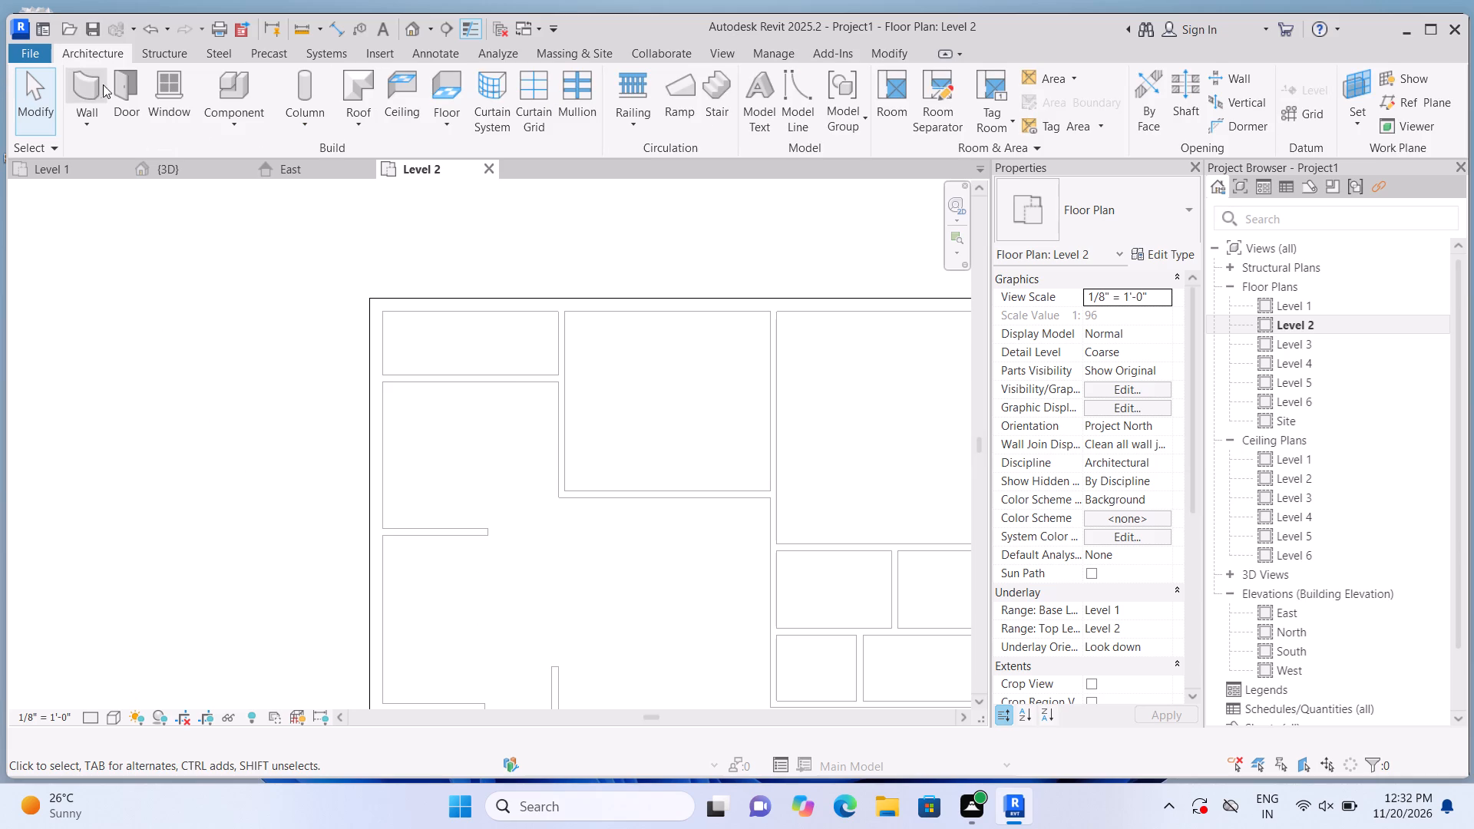
{"action": "left_click", "coordinate": [82, 101]}
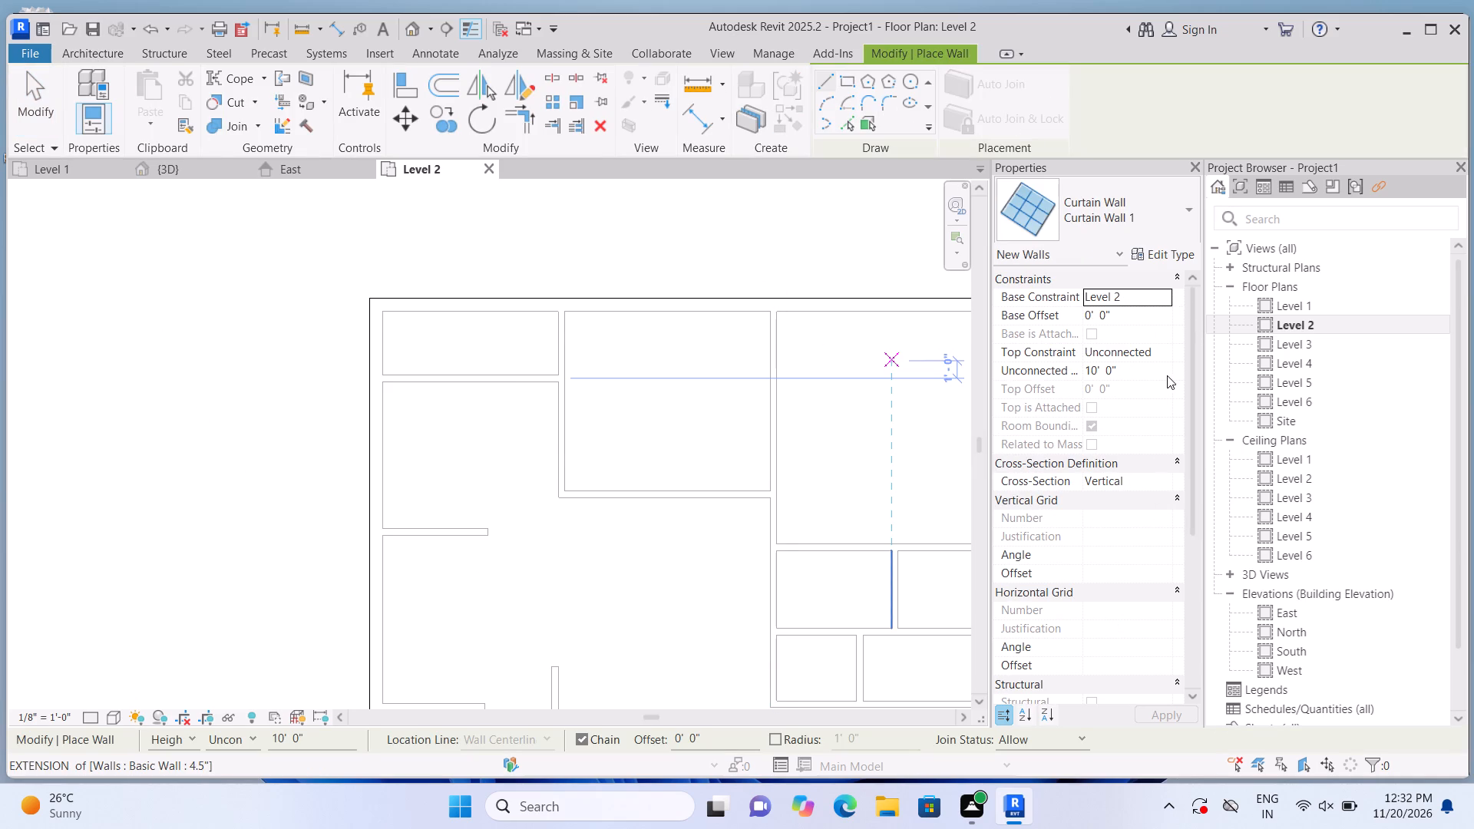
{"action": "left_click", "coordinate": [1180, 214]}
{"action": "scroll", "coordinate": [1128, 470], "scroll_direction": "up", "scroll_amount": 3}
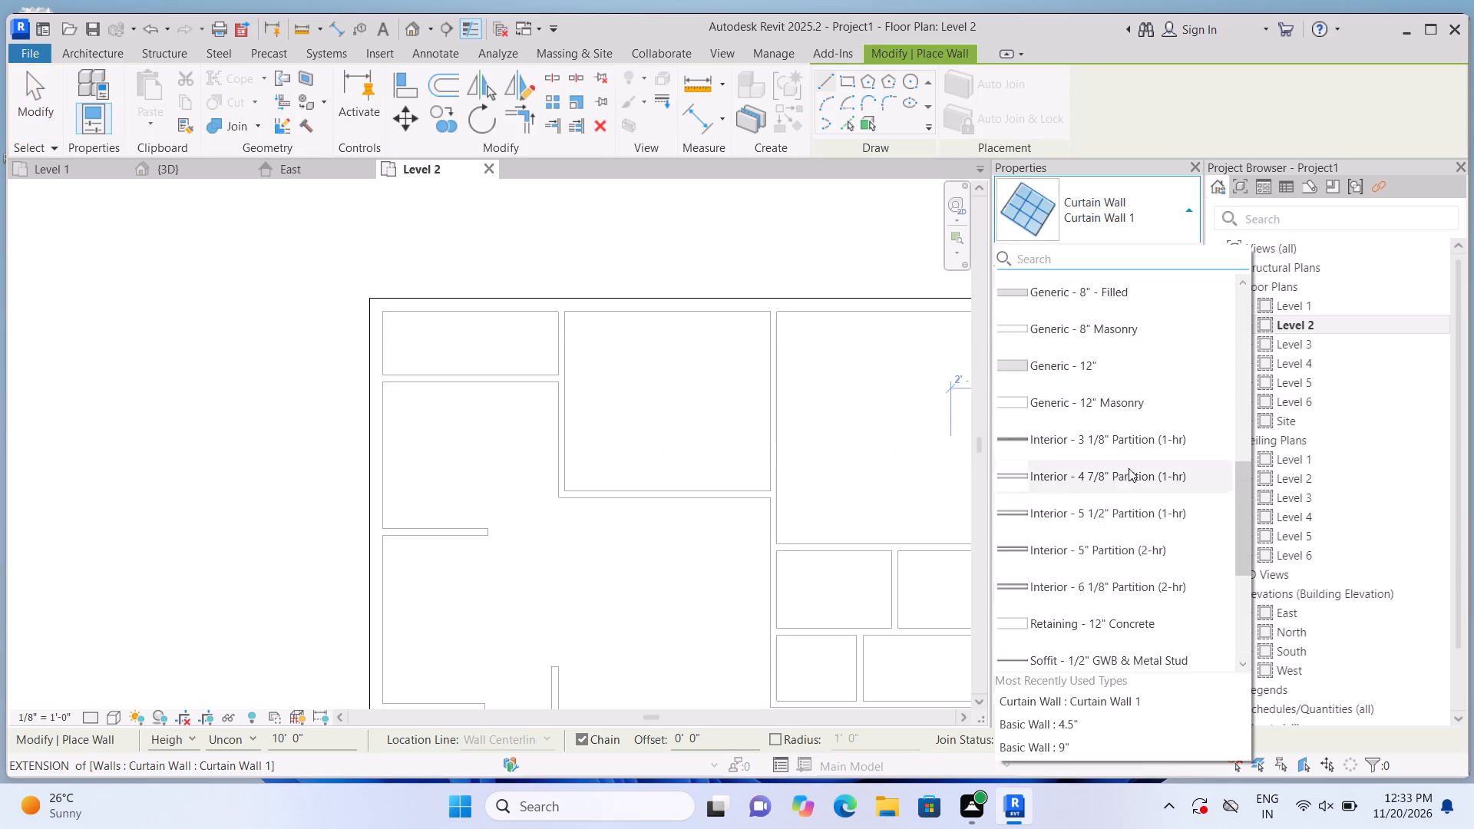
{"action": "scroll", "coordinate": [1129, 468], "scroll_direction": "up", "scroll_amount": 8}
{"action": "left_click", "coordinate": [1112, 353]}
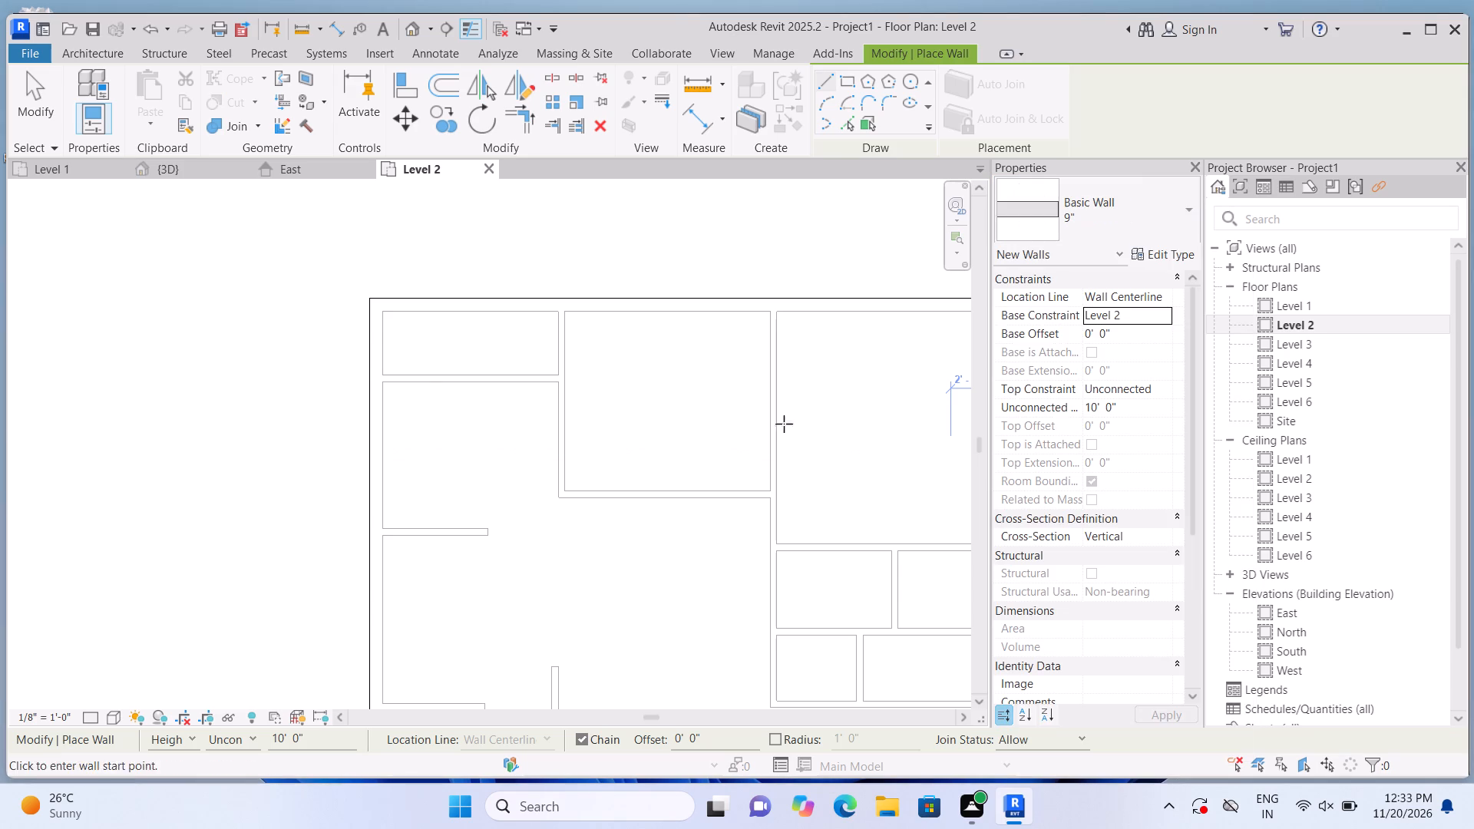
{"action": "middle_click_drag", "start_coordinate": [466, 321], "coordinate": [273, 303]}
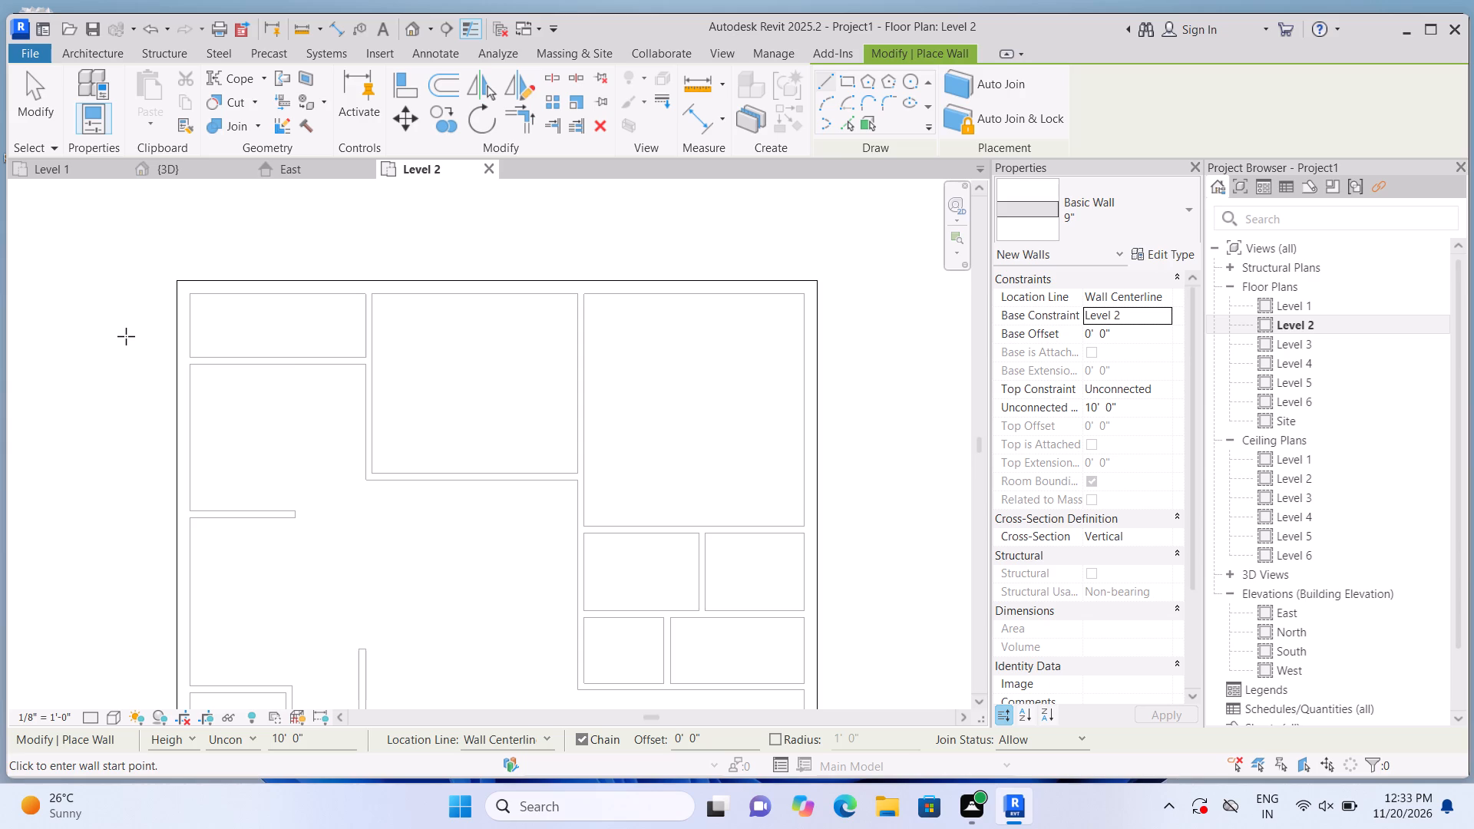
{"action": "scroll", "coordinate": [207, 291], "scroll_direction": "up", "scroll_amount": 5}
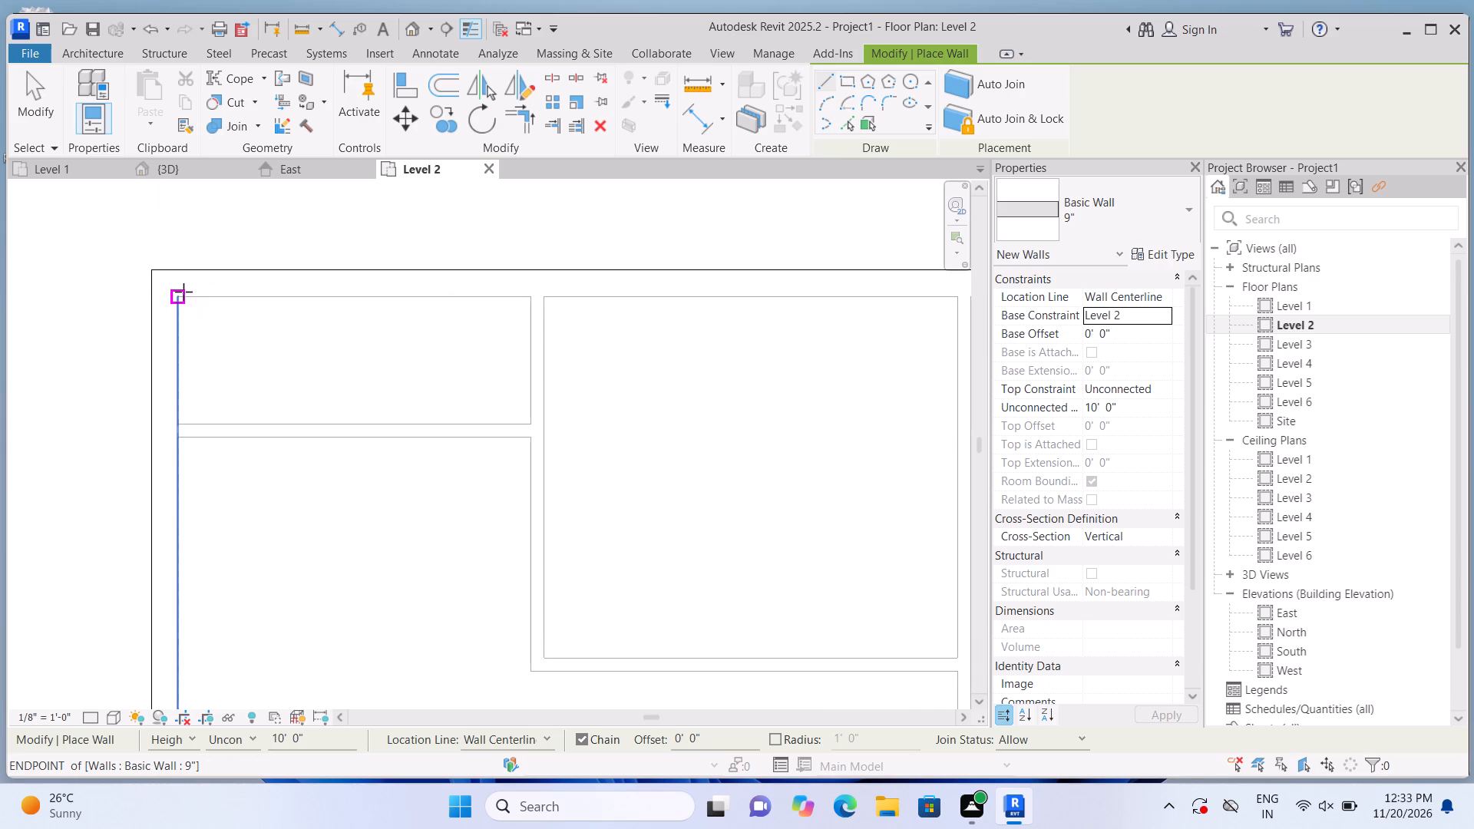
{"action": "left_click", "coordinate": [172, 286]}
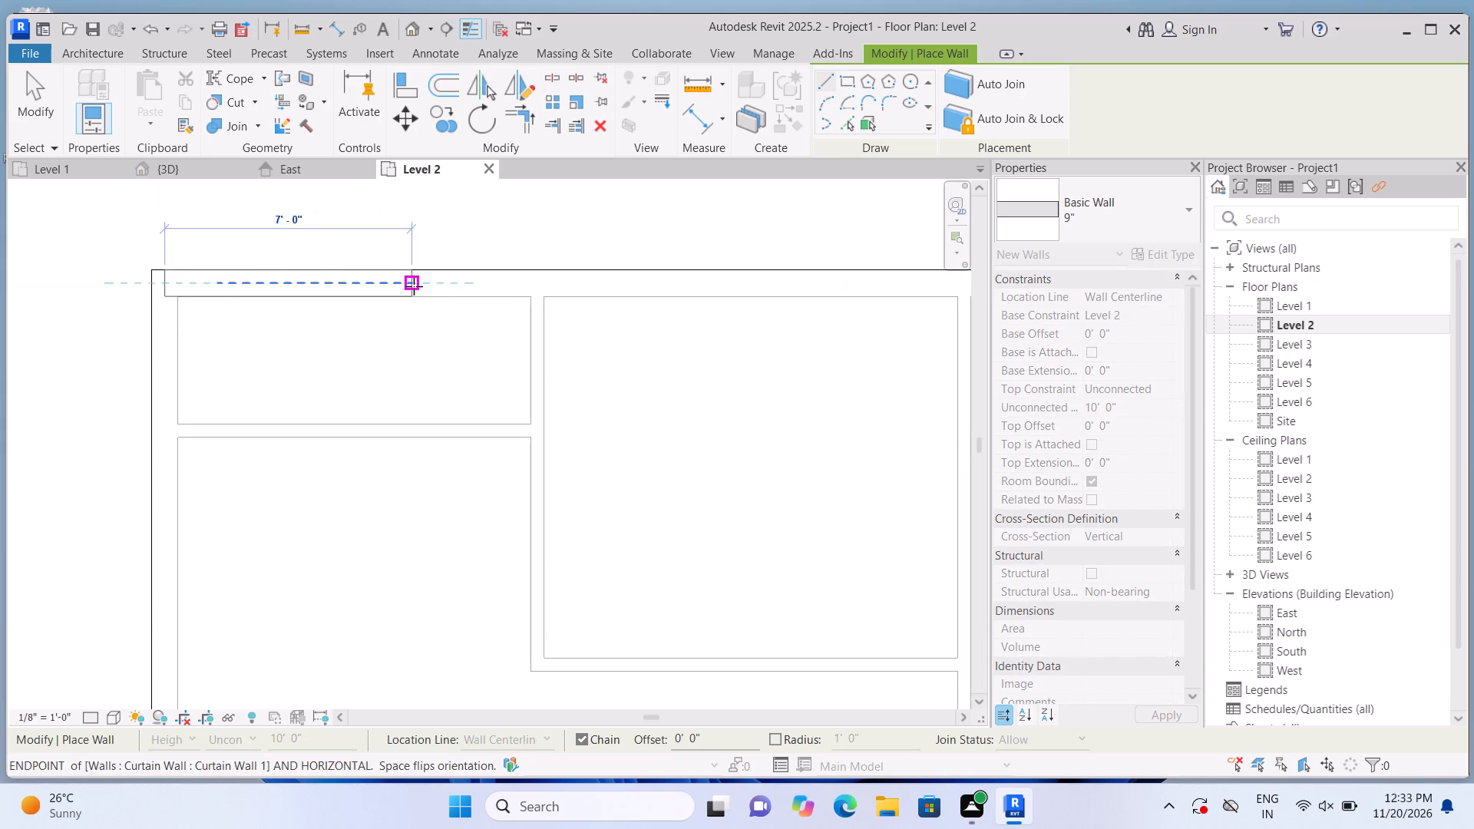
{"action": "scroll", "coordinate": [416, 286], "scroll_direction": "down", "scroll_amount": 10}
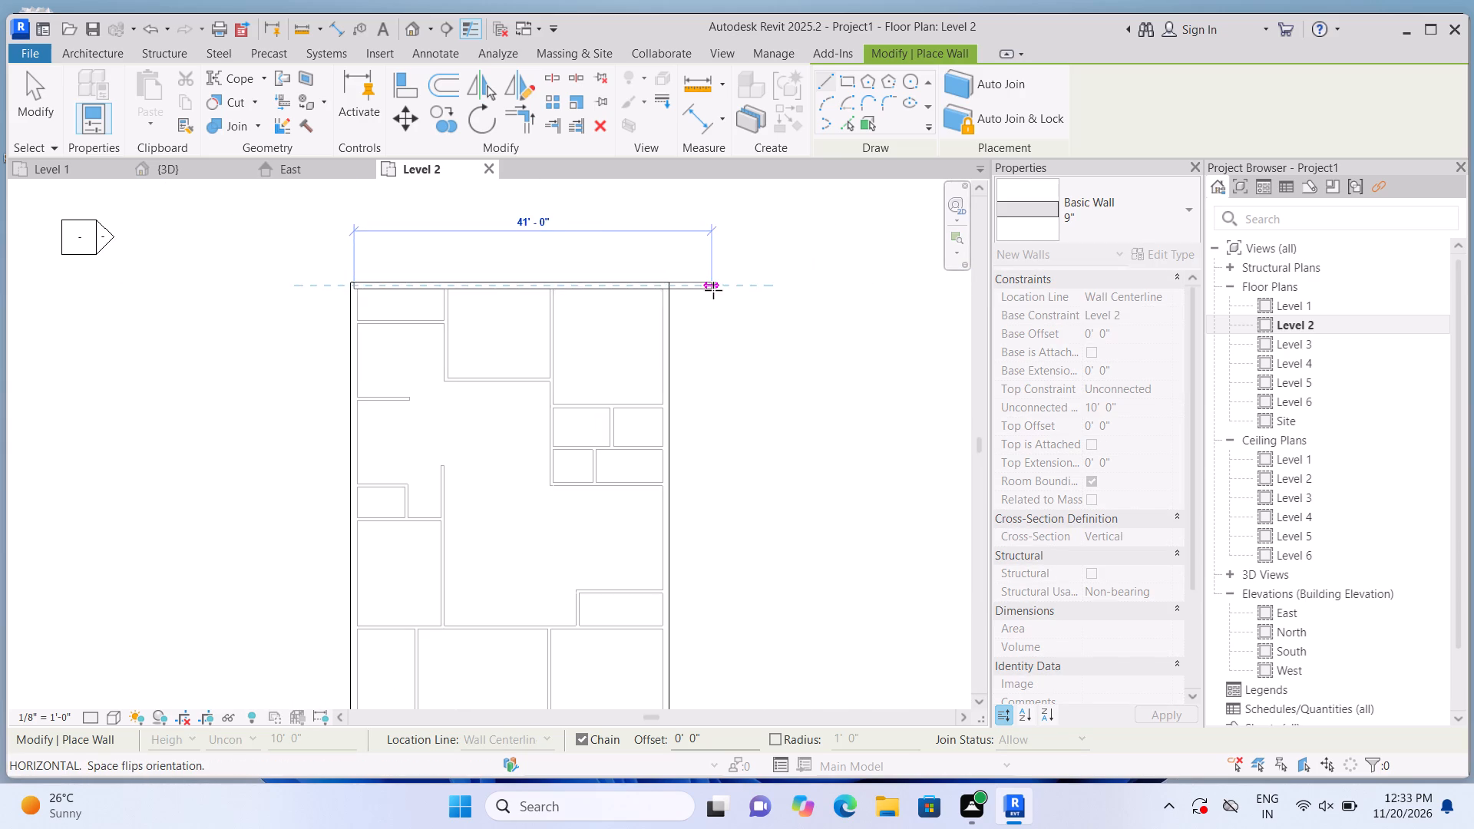
{"action": "scroll", "coordinate": [713, 290], "scroll_direction": "up", "scroll_amount": 13}
{"action": "scroll", "coordinate": [602, 253], "scroll_direction": "up", "scroll_amount": 1}
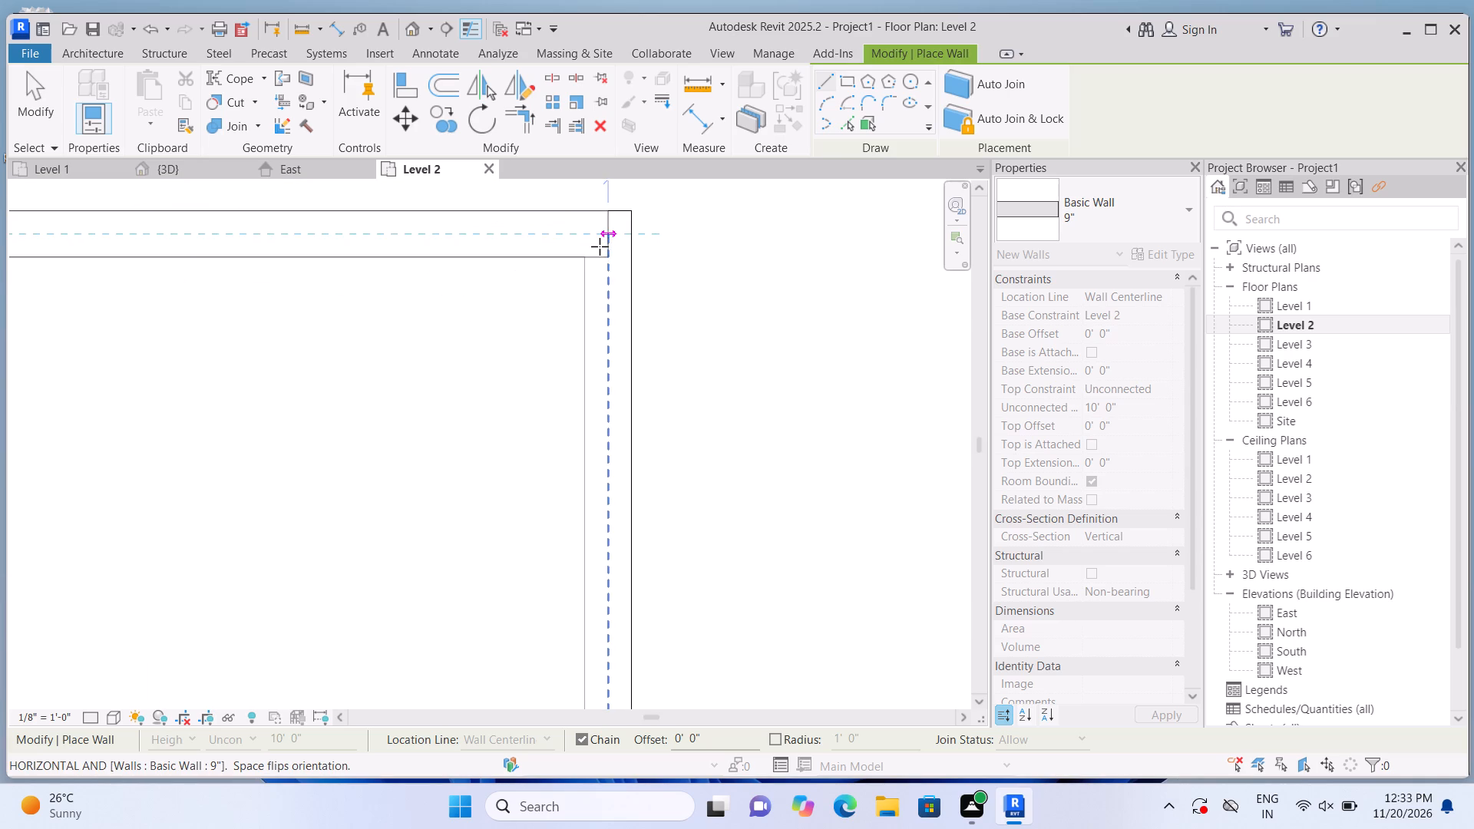
{"action": "scroll", "coordinate": [600, 246], "scroll_direction": "up", "scroll_amount": 4}
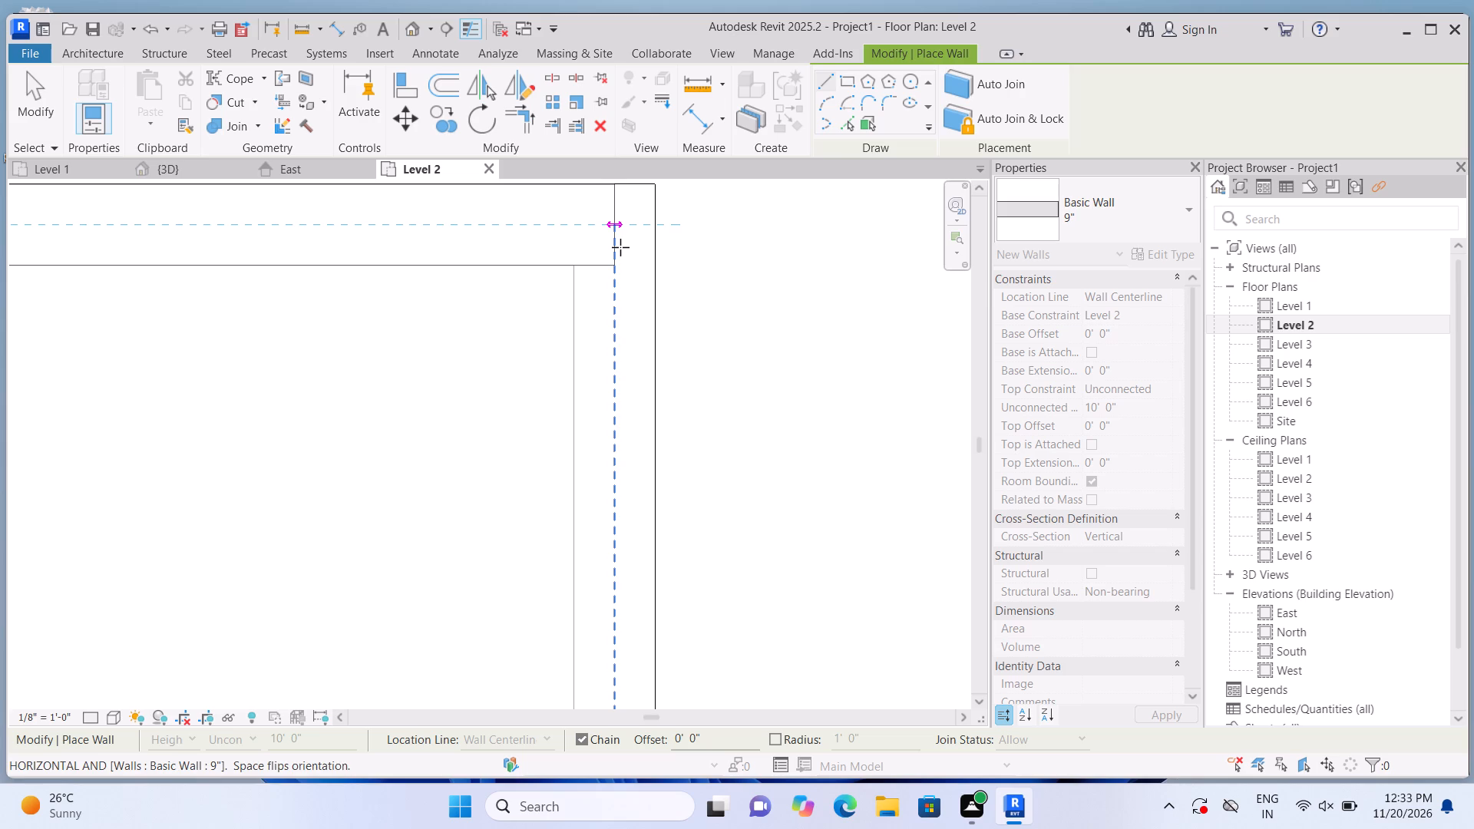
{"action": "left_click", "coordinate": [620, 247]}
Continue the 9" wall on Level 2 down the east exterior wall to the southeast corner and end the chain.
{"action": "scroll", "coordinate": [626, 471], "scroll_direction": "down", "scroll_amount": 5}
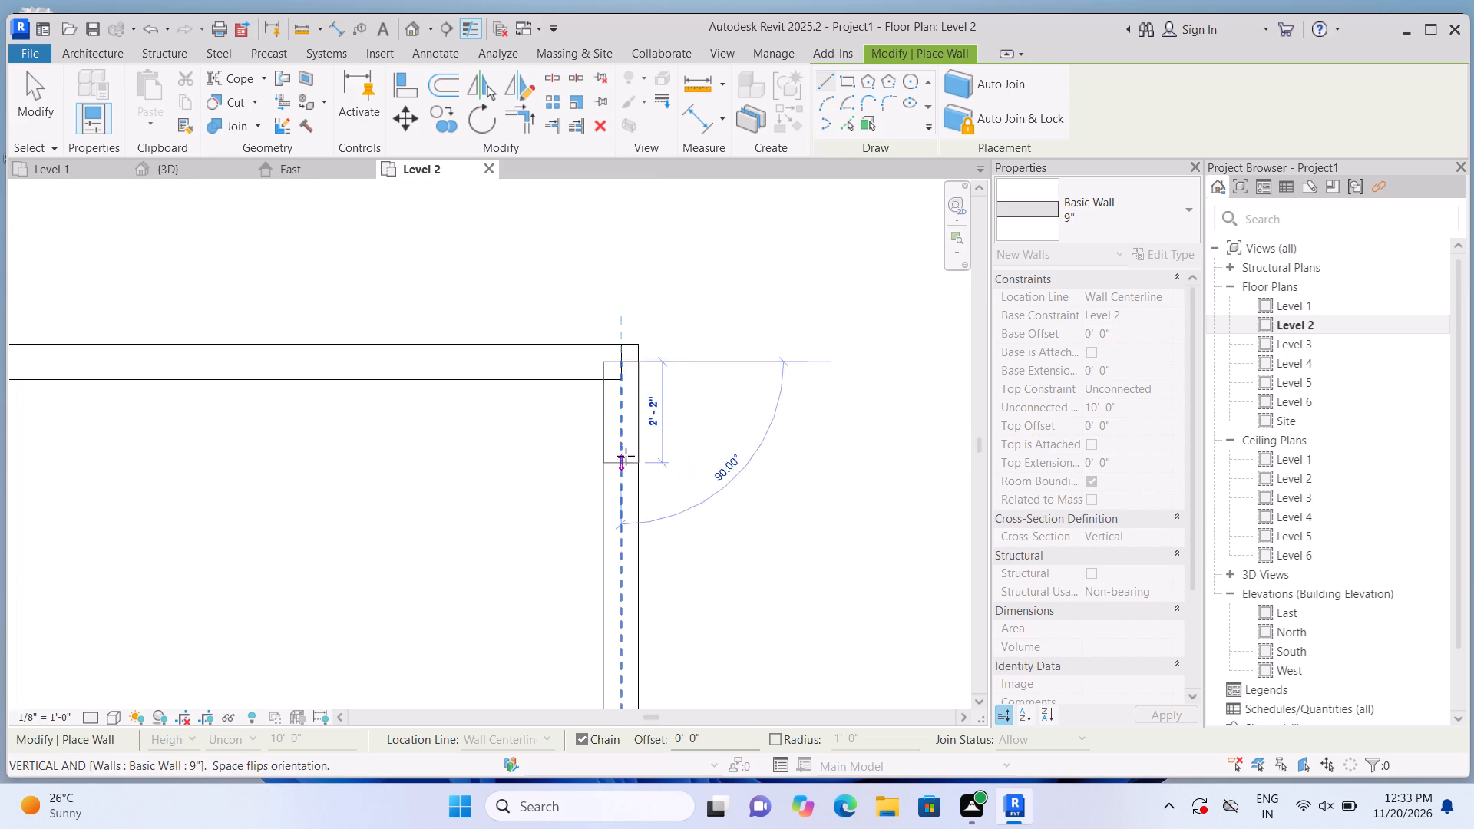
{"action": "scroll", "coordinate": [626, 456], "scroll_direction": "down", "scroll_amount": 19}
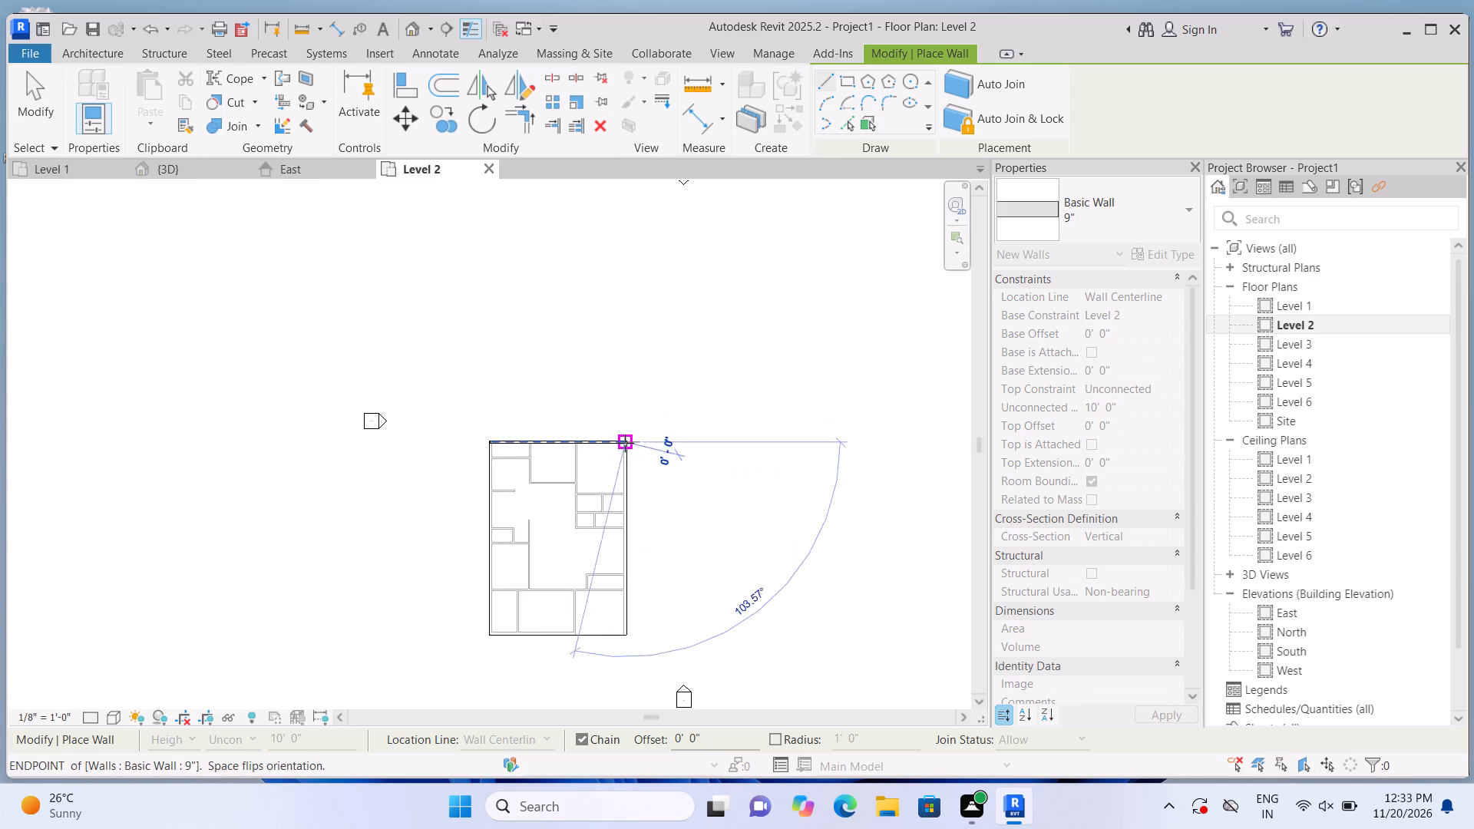
{"action": "scroll", "coordinate": [625, 443], "scroll_direction": "down", "scroll_amount": 7}
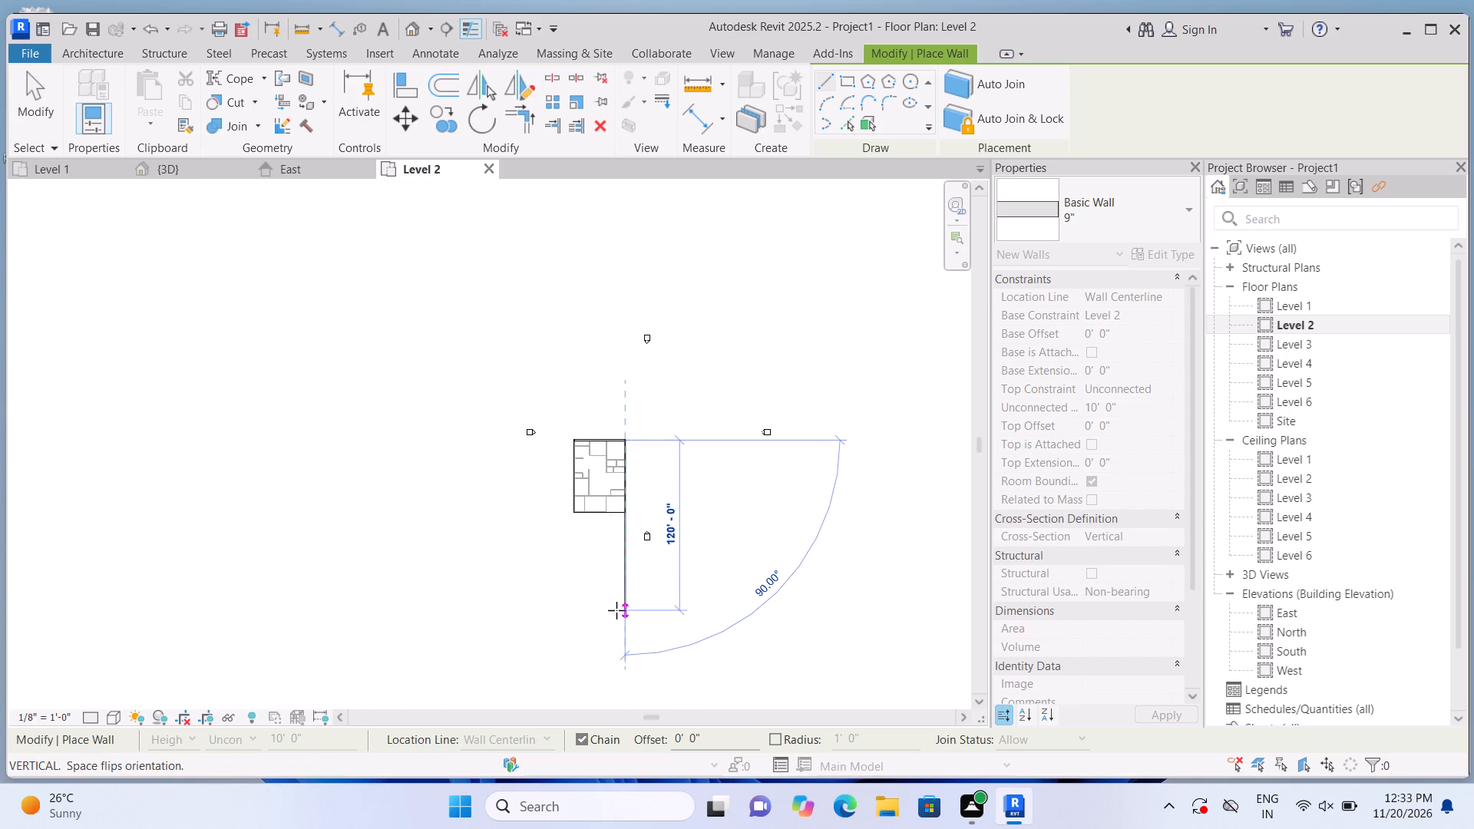
{"action": "scroll", "coordinate": [620, 559], "scroll_direction": "up", "scroll_amount": 2}
{"action": "scroll", "coordinate": [620, 469], "scroll_direction": "up", "scroll_amount": 13}
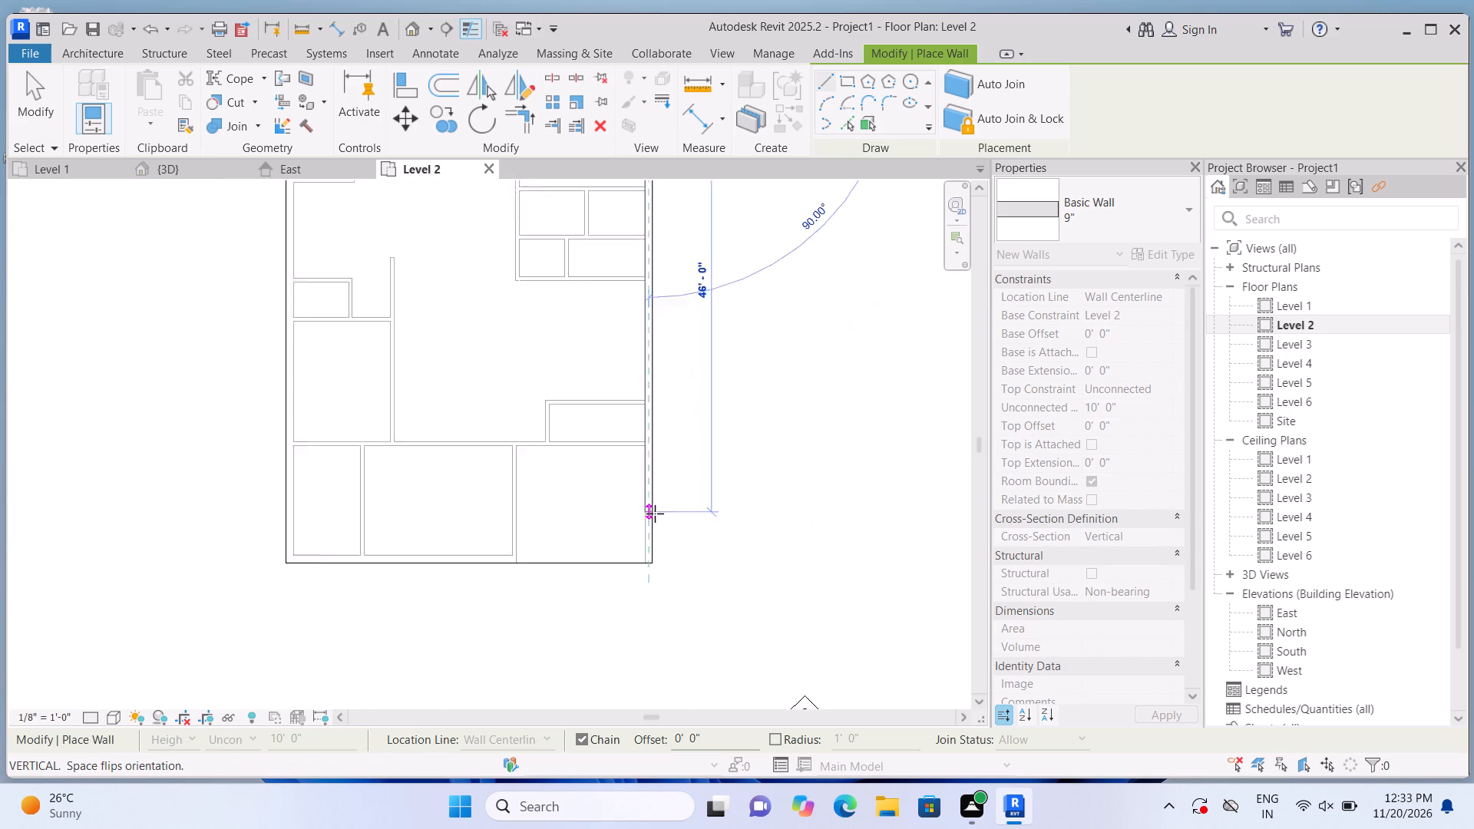
{"action": "scroll", "coordinate": [655, 514], "scroll_direction": "up", "scroll_amount": 7}
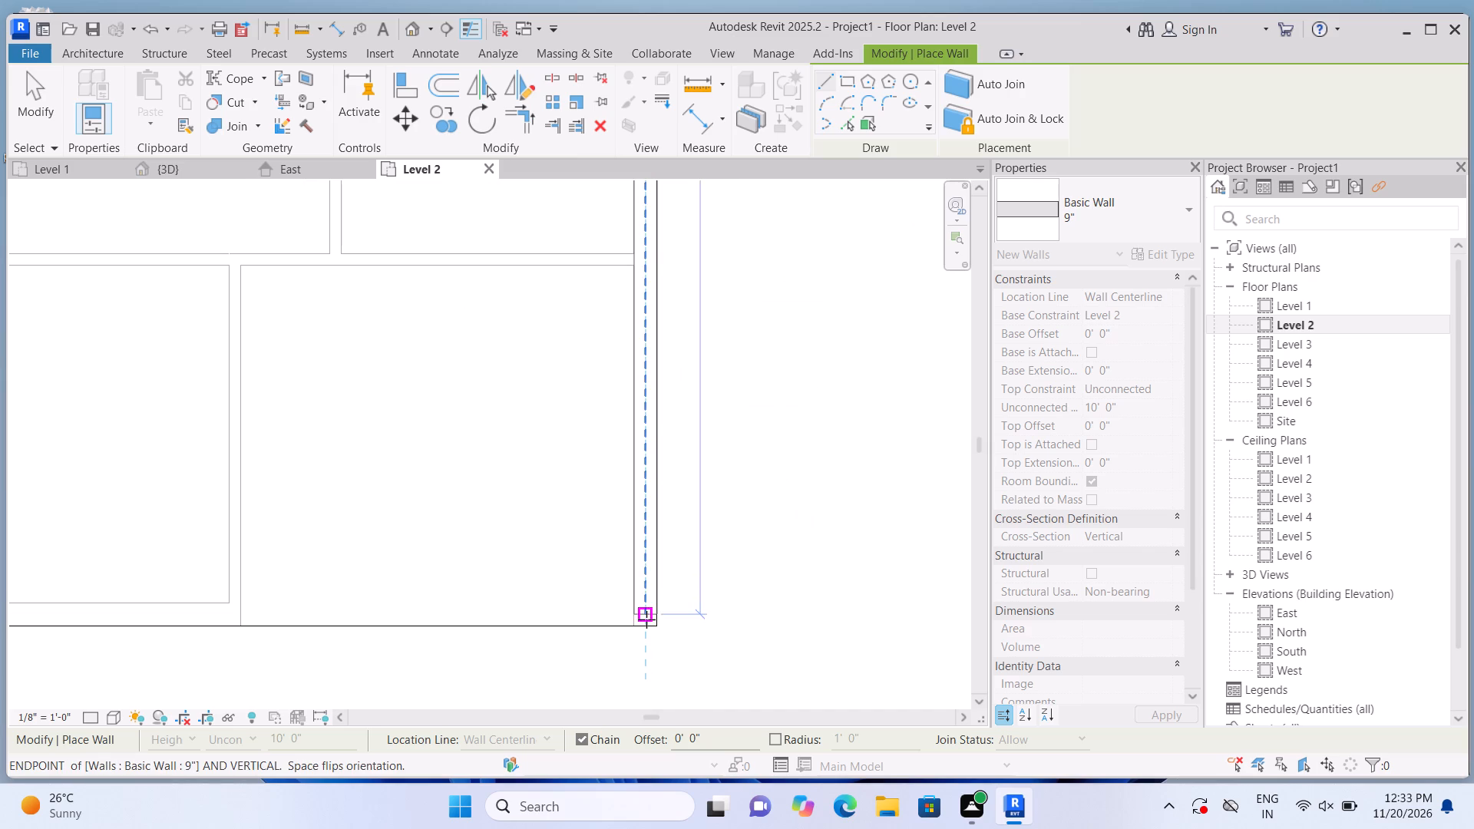
{"action": "left_click", "coordinate": [647, 629]}
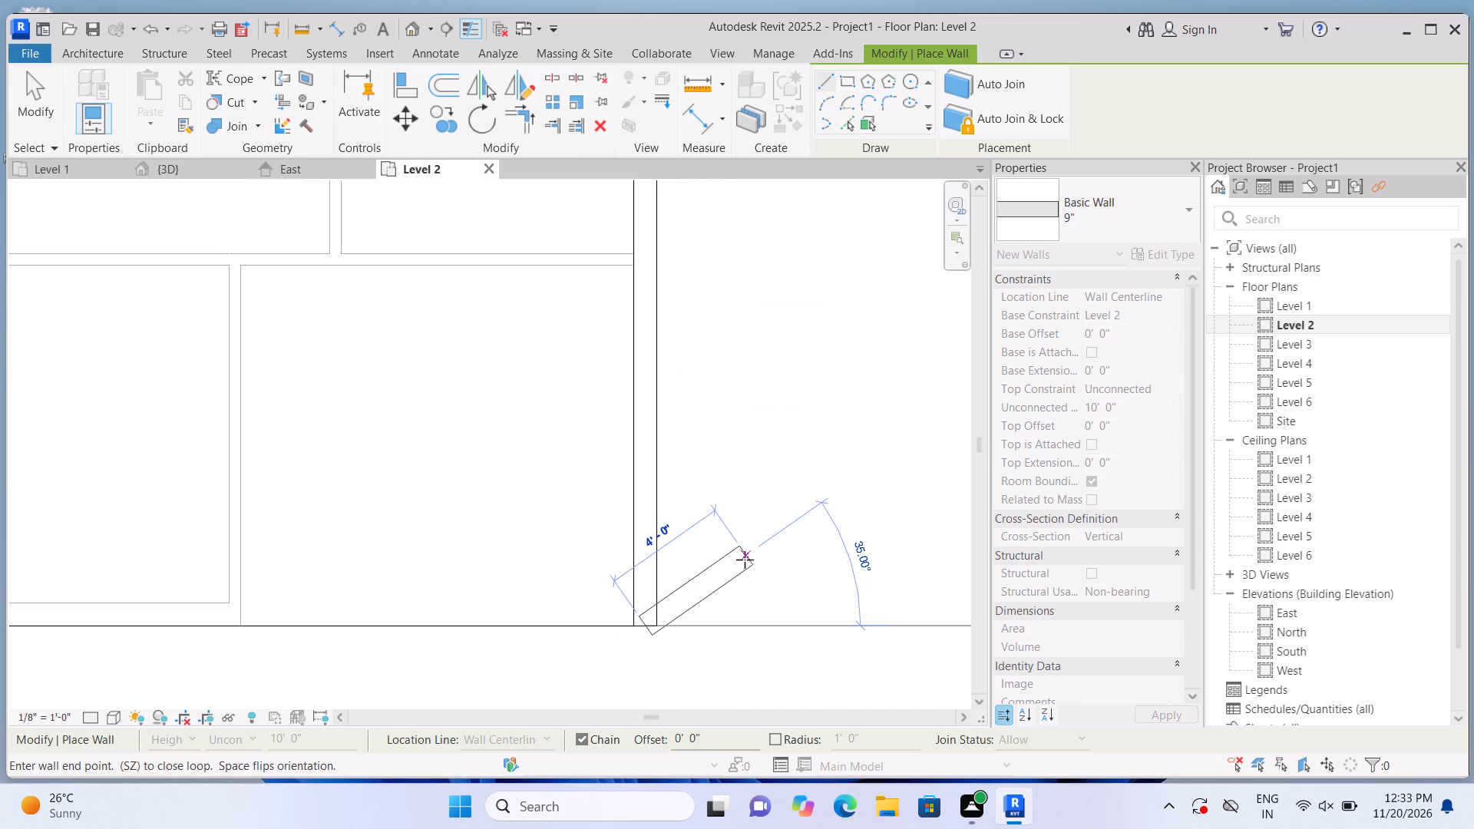
{"action": "key", "text": "Escape"}
Draw a 9" wall about 22'-4" long over the south exterior wall, from the southeast room's west partition to the southwest corner.
{"action": "scroll", "coordinate": [754, 570], "scroll_direction": "down", "scroll_amount": 7}
{"action": "scroll", "coordinate": [587, 599], "scroll_direction": "up", "scroll_amount": 5}
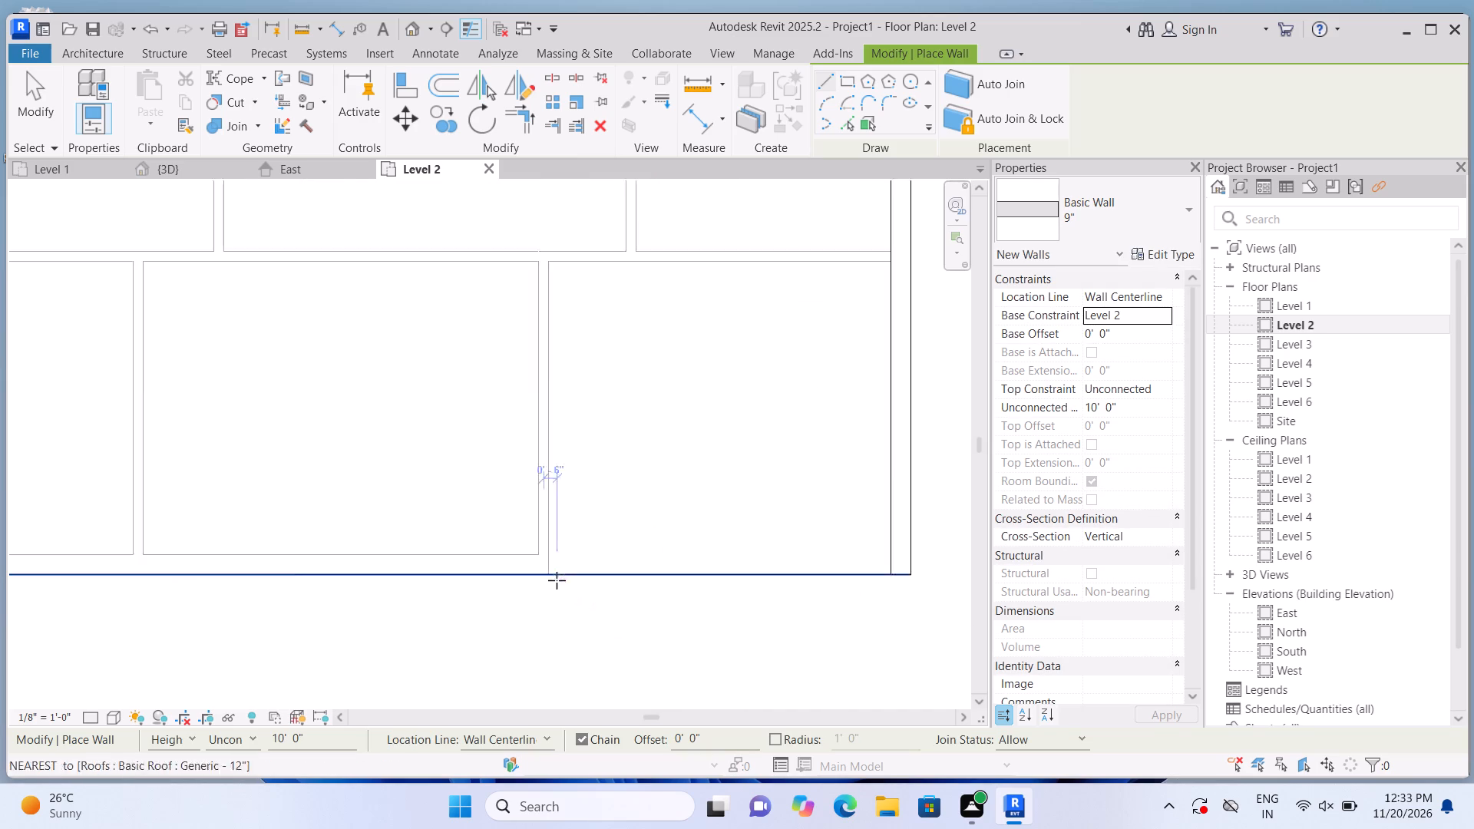
{"action": "scroll", "coordinate": [557, 580], "scroll_direction": "up", "scroll_amount": 11}
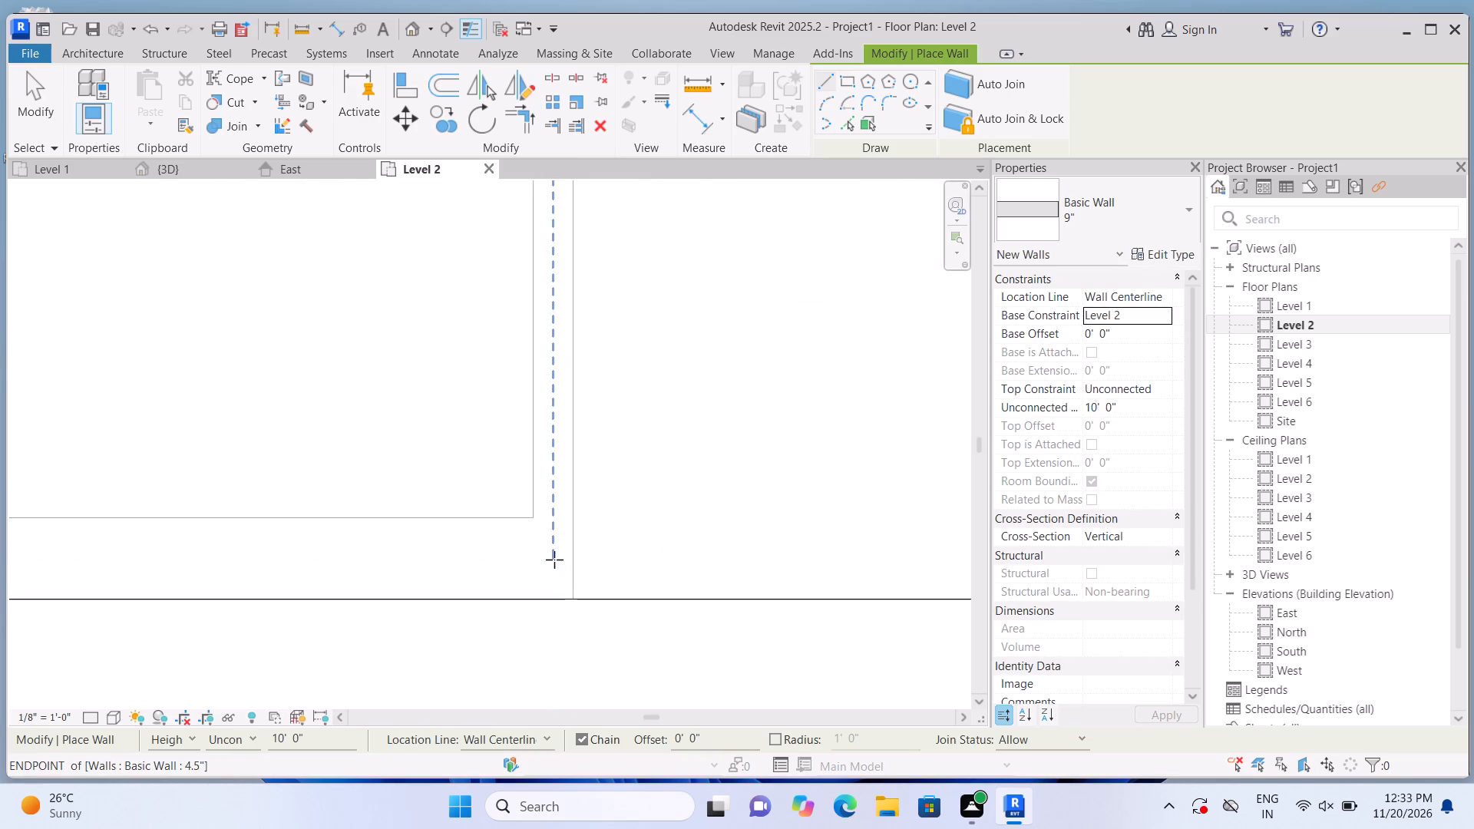
{"action": "scroll", "coordinate": [554, 560], "scroll_direction": "up", "scroll_amount": 3}
{"action": "left_click", "coordinate": [550, 568]}
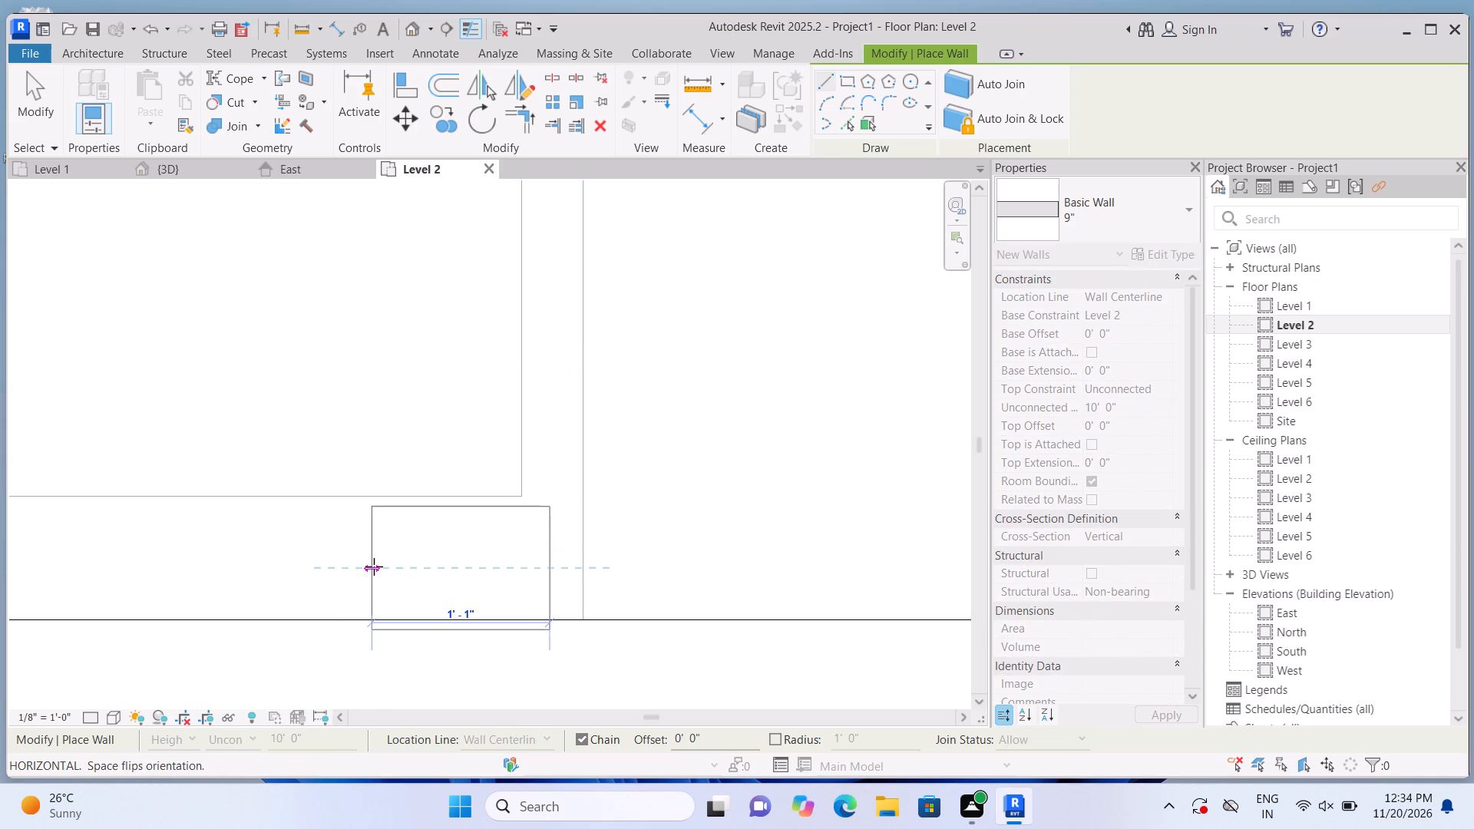
{"action": "key", "text": "Escape"}
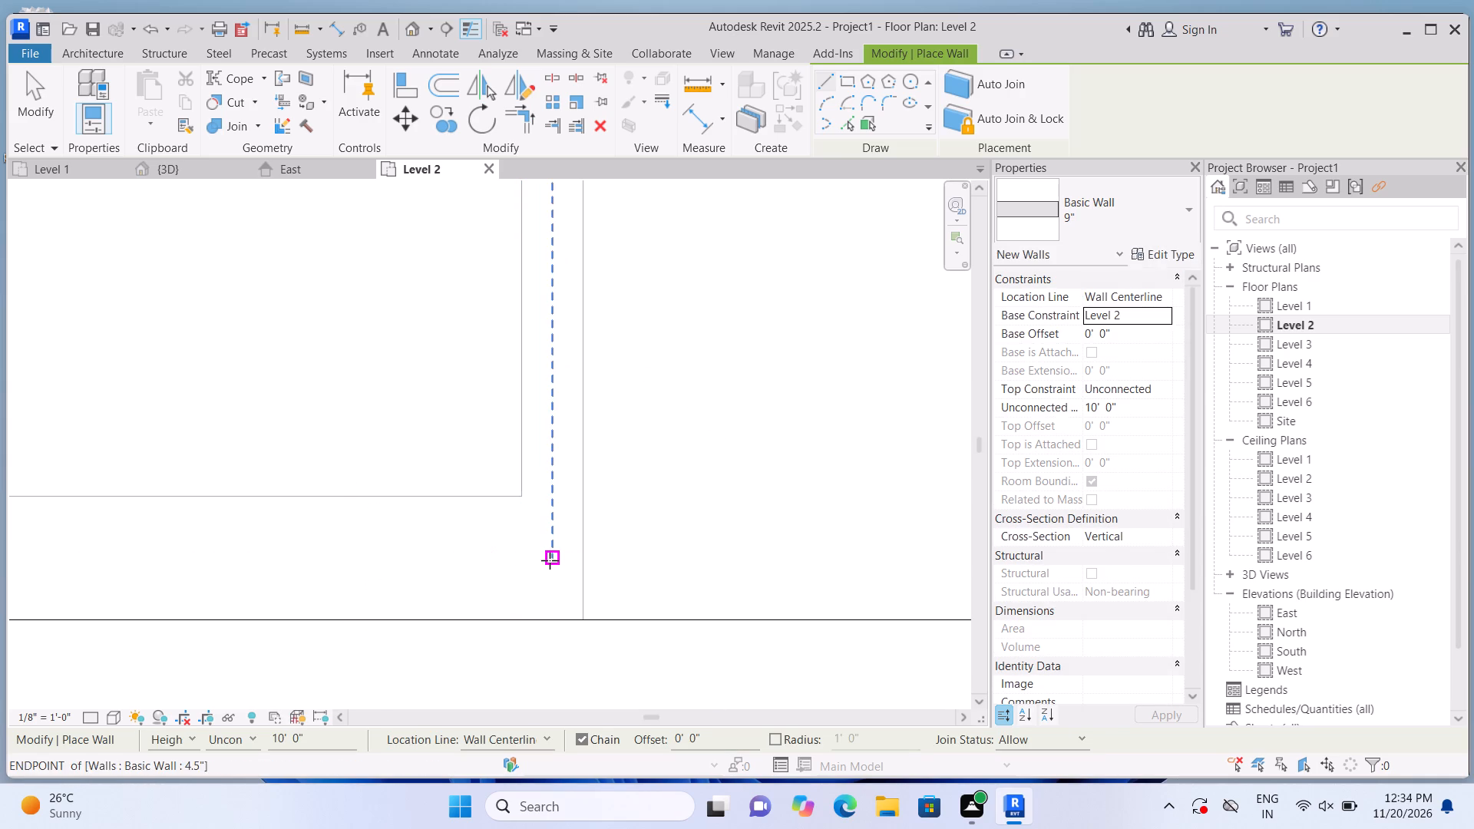
{"action": "left_click", "coordinate": [550, 560]}
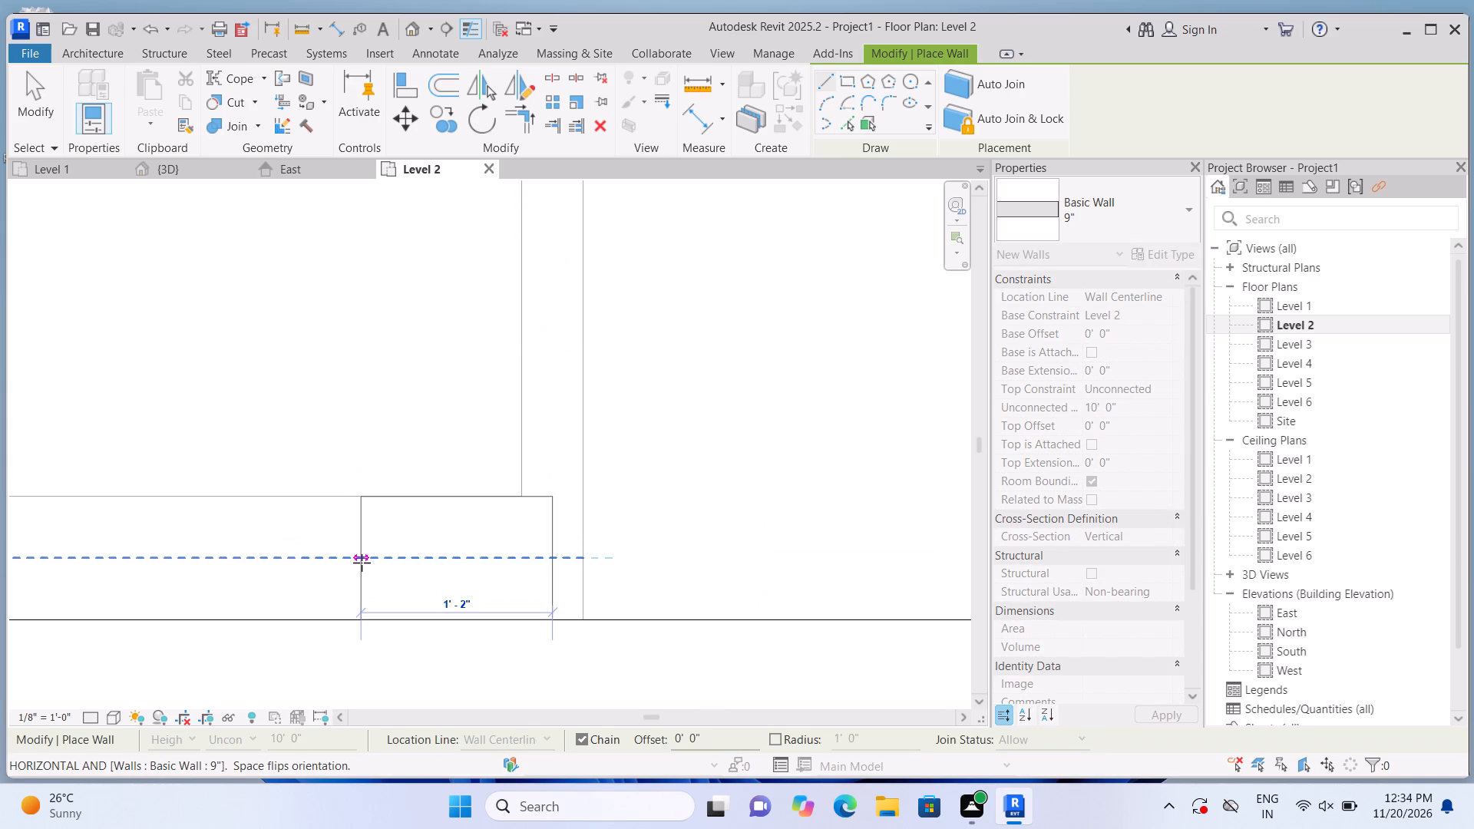
{"action": "scroll", "coordinate": [362, 563], "scroll_direction": "down", "scroll_amount": 19}
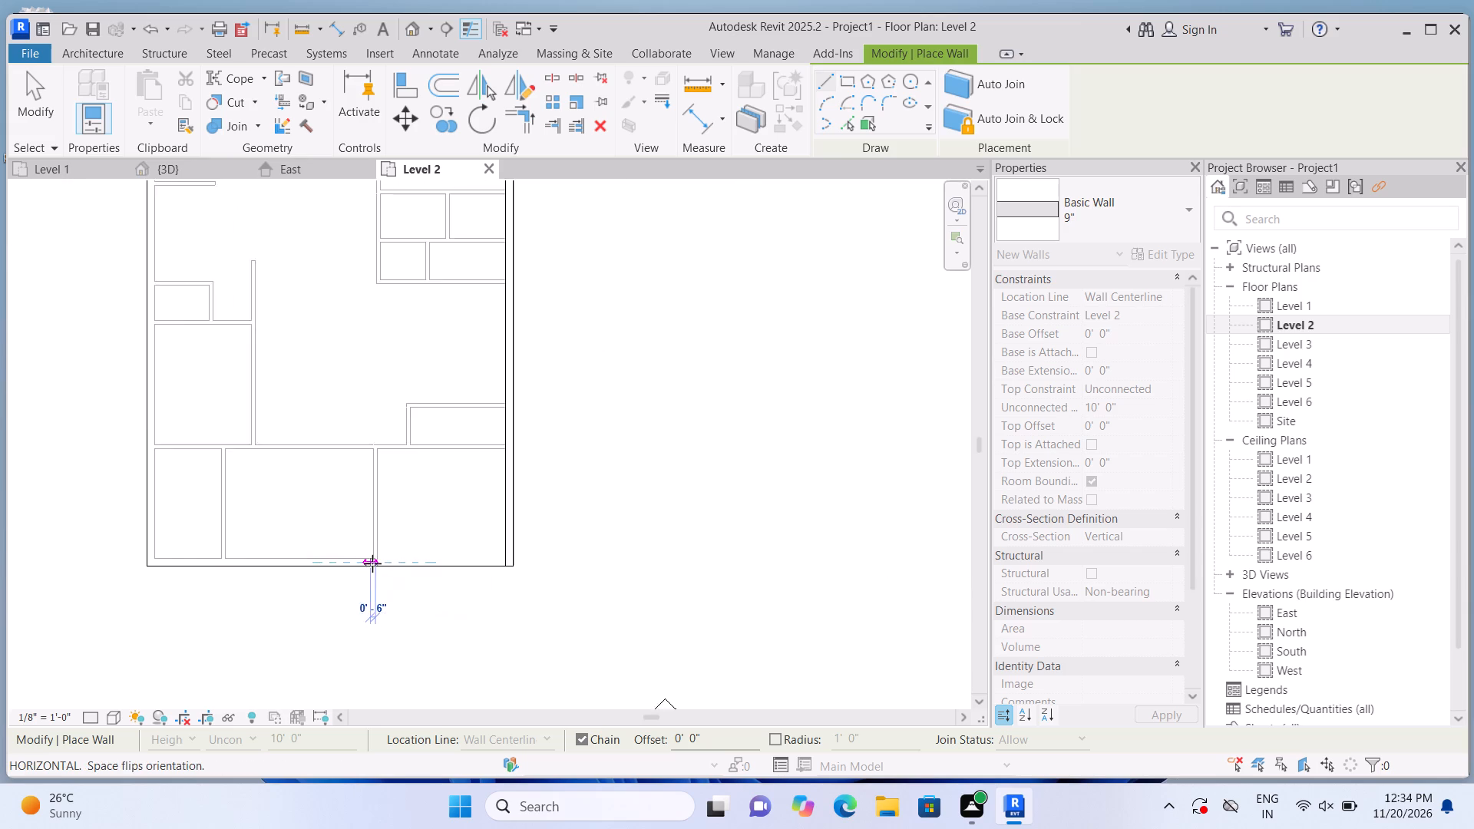
{"action": "scroll", "coordinate": [372, 563], "scroll_direction": "down", "scroll_amount": 3}
{"action": "scroll", "coordinate": [277, 554], "scroll_direction": "up", "scroll_amount": 3}
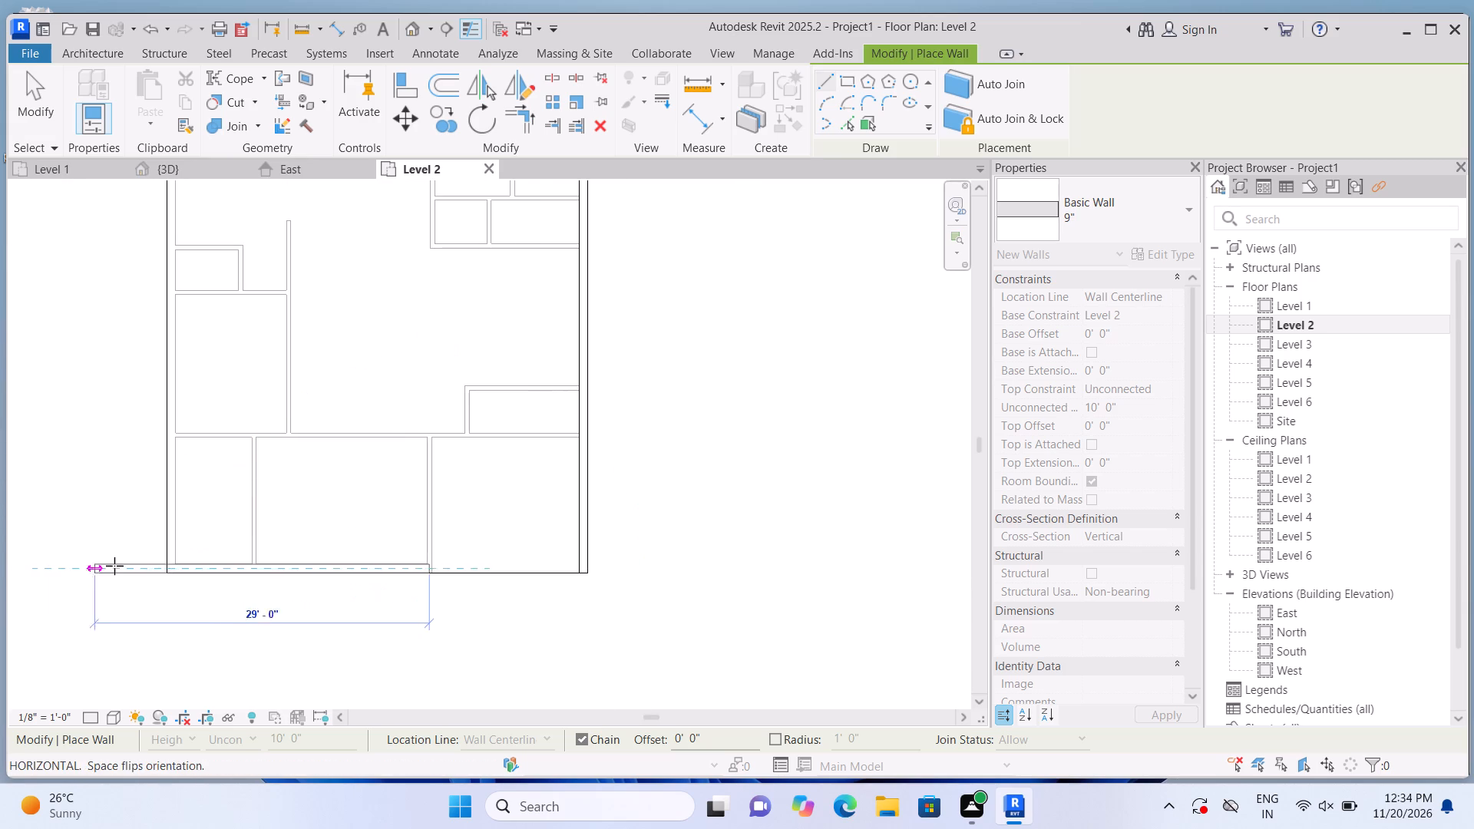
{"action": "scroll", "coordinate": [114, 566], "scroll_direction": "up", "scroll_amount": 10}
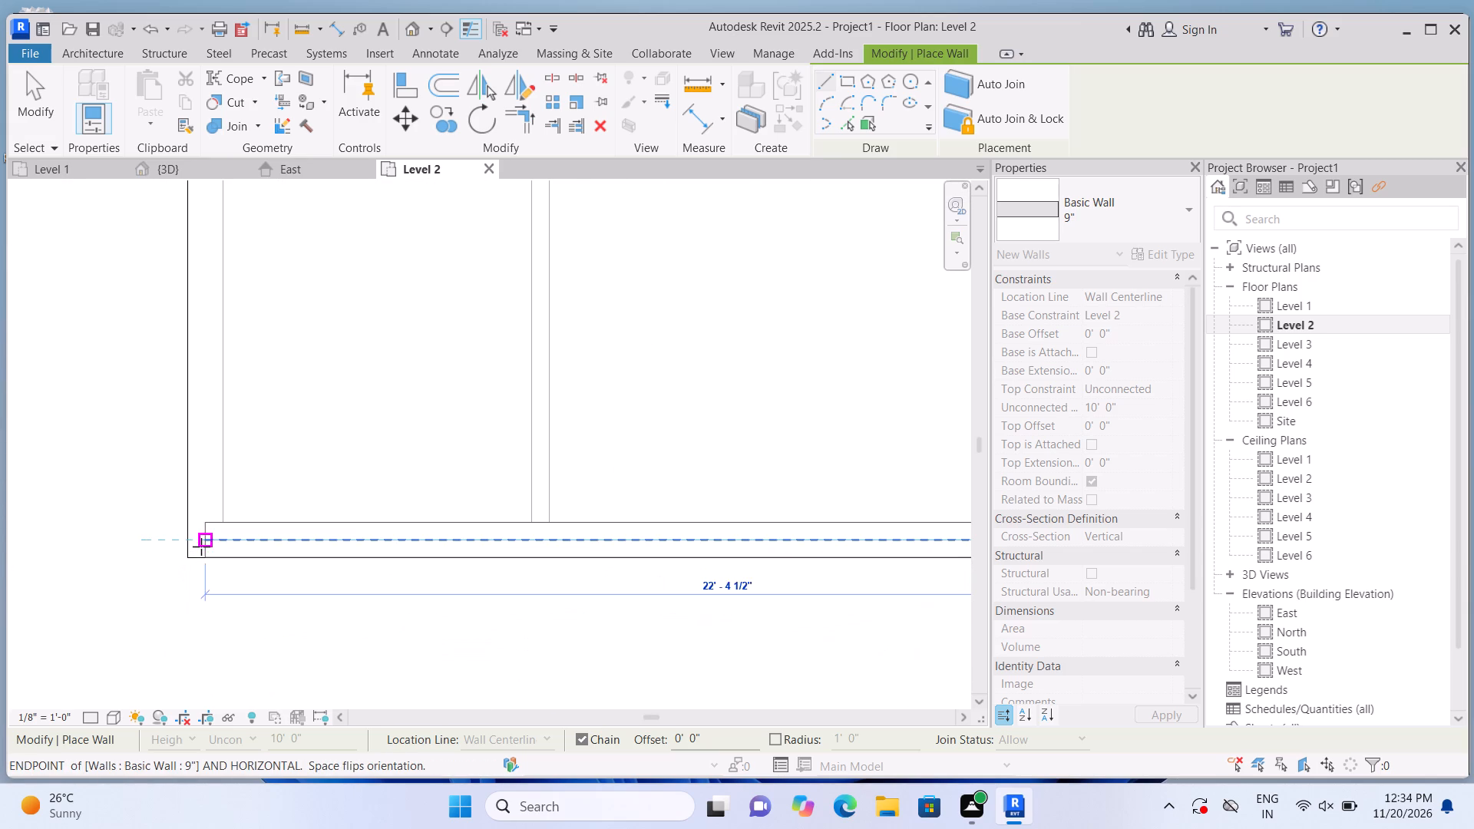
{"action": "scroll", "coordinate": [201, 547], "scroll_direction": "up", "scroll_amount": 11}
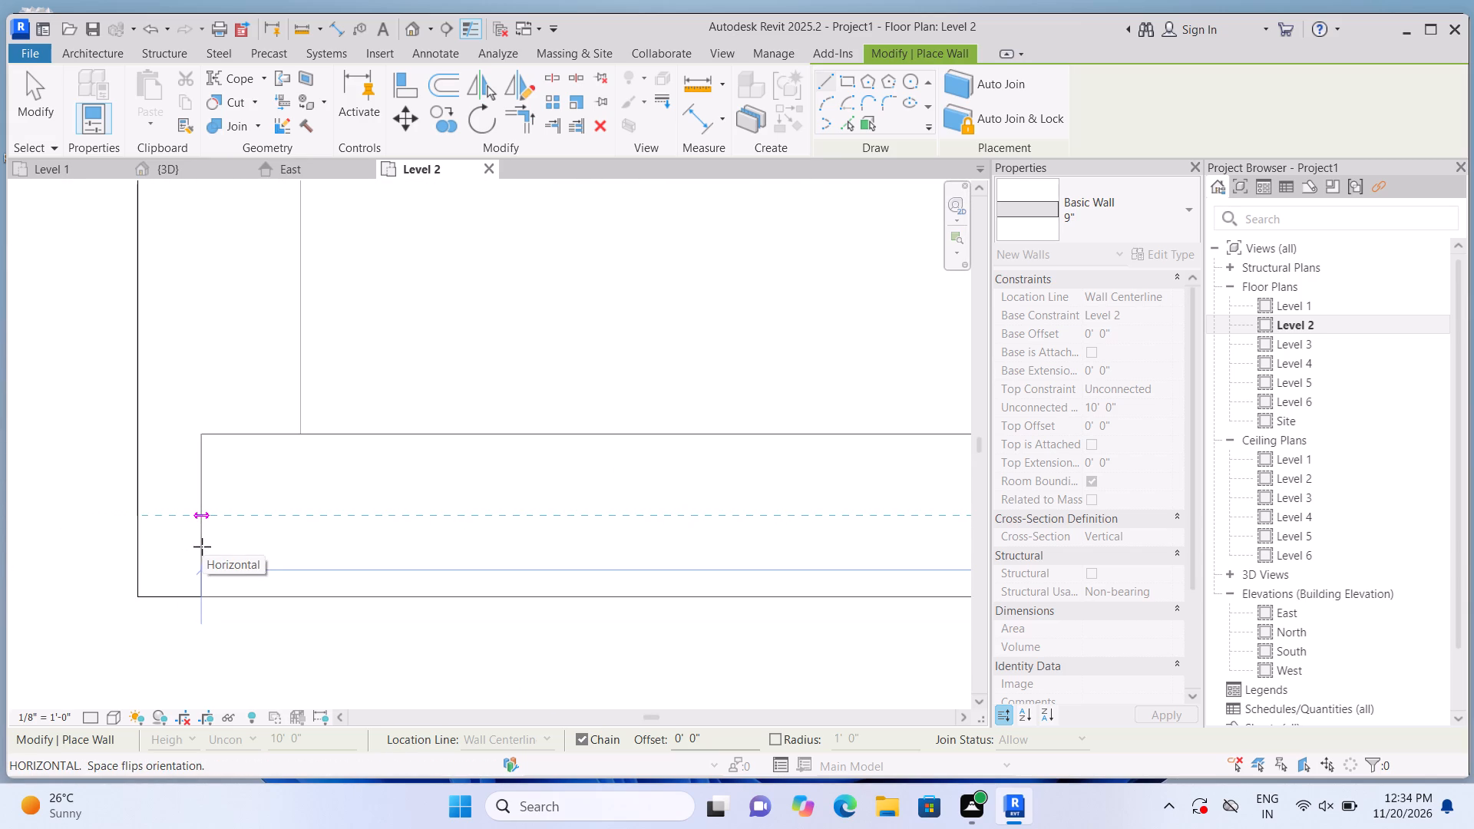
{"action": "left_click", "coordinate": [210, 545]}
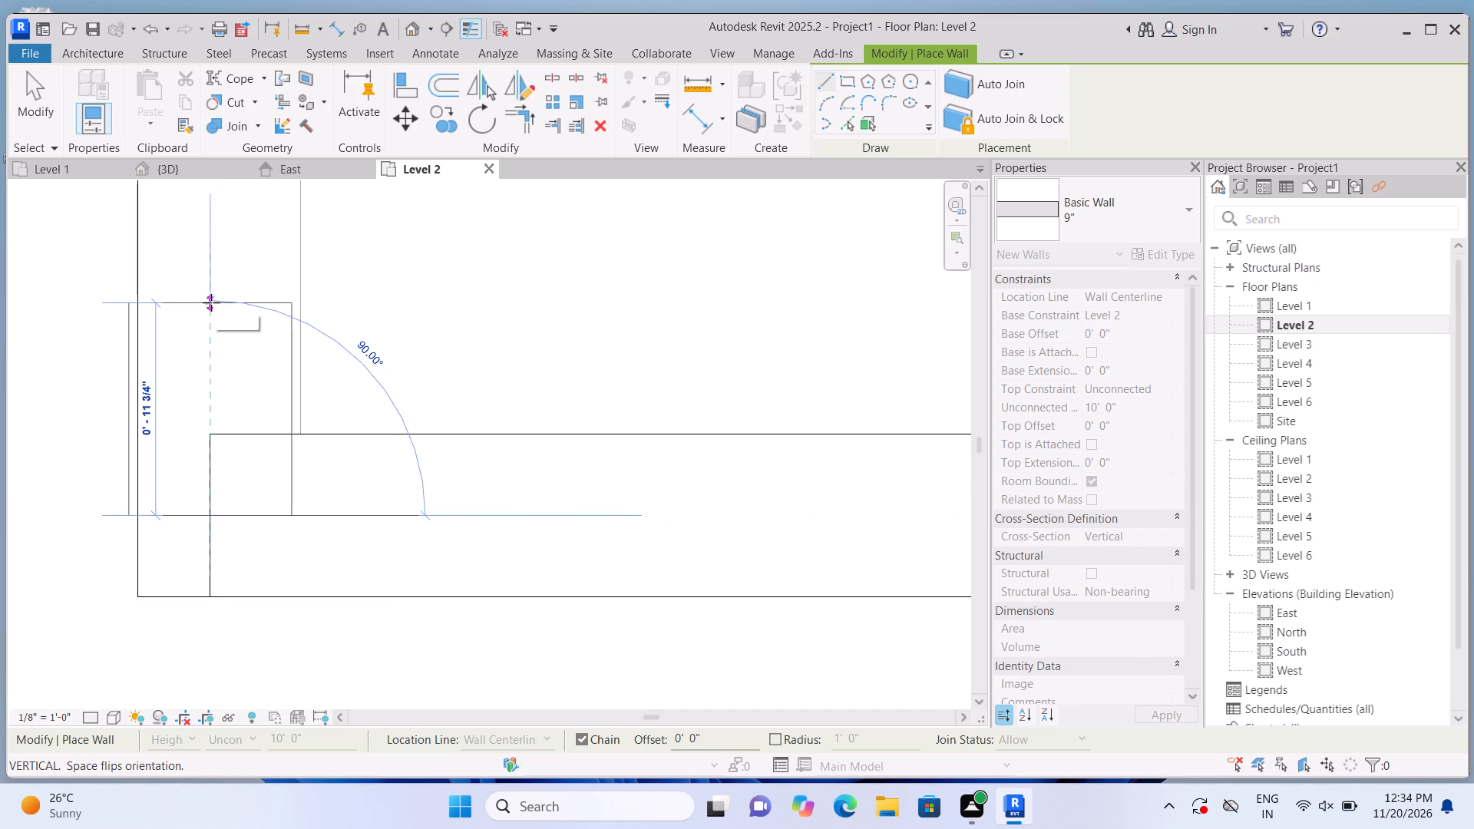
{"action": "key", "text": "Escape"}
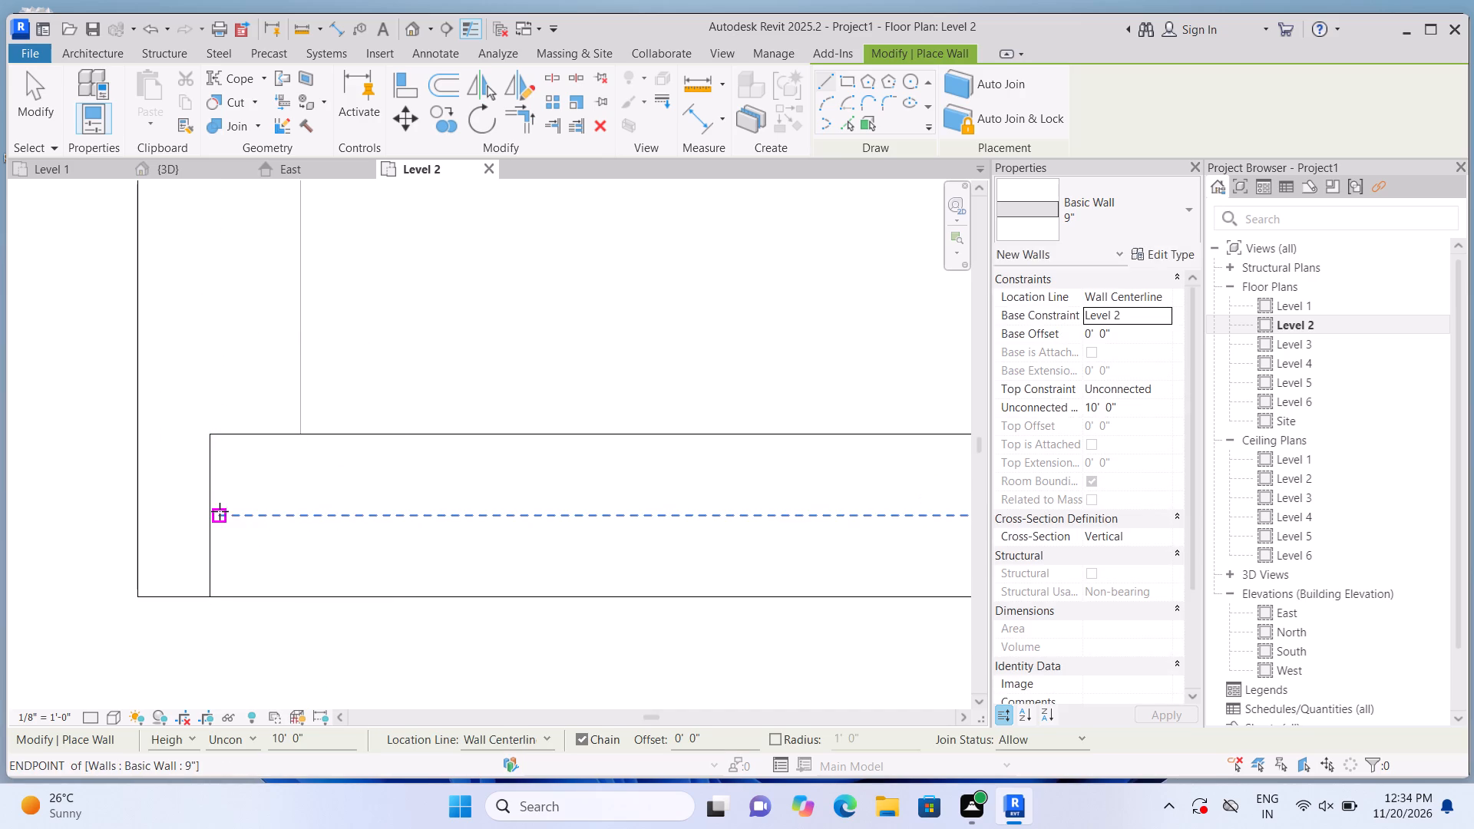
Draw a 9" wall about 50'-9" long over the west exterior wall, from the southwest to the northwest corner, and end the chain.
{"action": "left_click", "coordinate": [220, 511]}
{"action": "scroll", "coordinate": [223, 333], "scroll_direction": "down", "scroll_amount": 6}
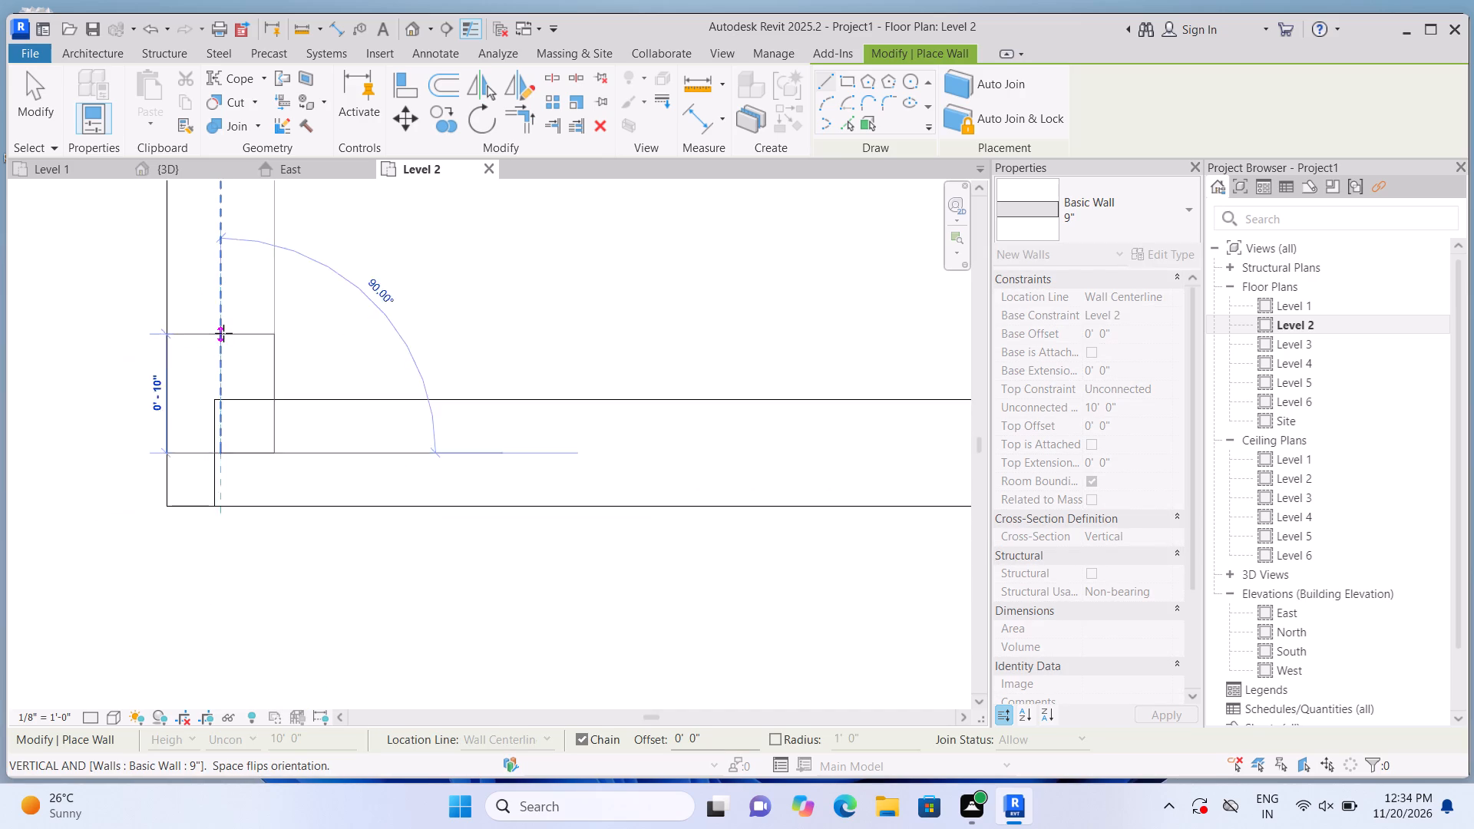
{"action": "scroll", "coordinate": [223, 333], "scroll_direction": "down", "scroll_amount": 20}
{"action": "scroll", "coordinate": [223, 333], "scroll_direction": "down", "scroll_amount": 6}
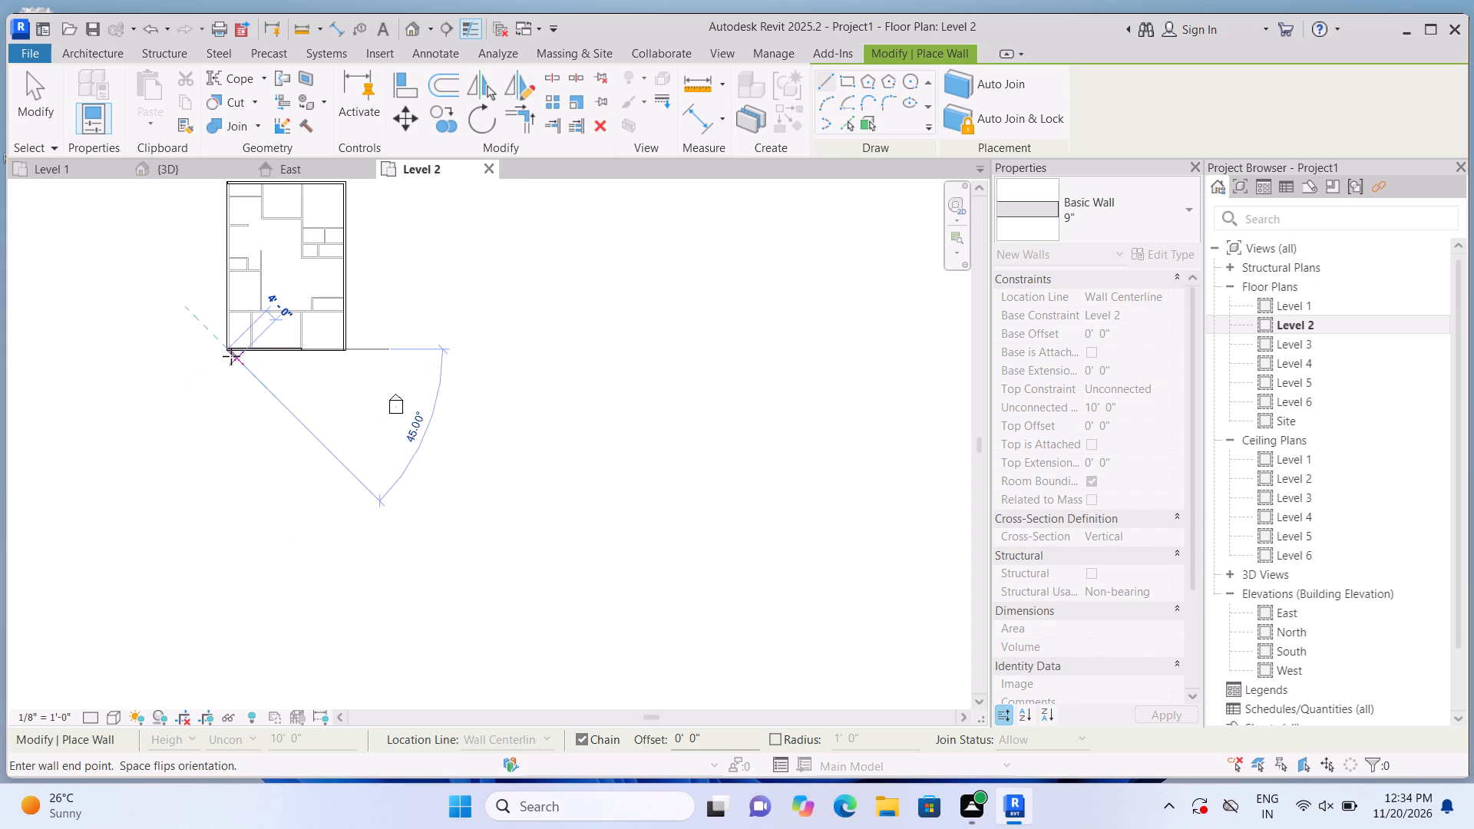
{"action": "scroll", "coordinate": [231, 356], "scroll_direction": "down", "scroll_amount": 4}
{"action": "scroll", "coordinate": [230, 335], "scroll_direction": "up", "scroll_amount": 4}
{"action": "scroll", "coordinate": [220, 233], "scroll_direction": "up", "scroll_amount": 8}
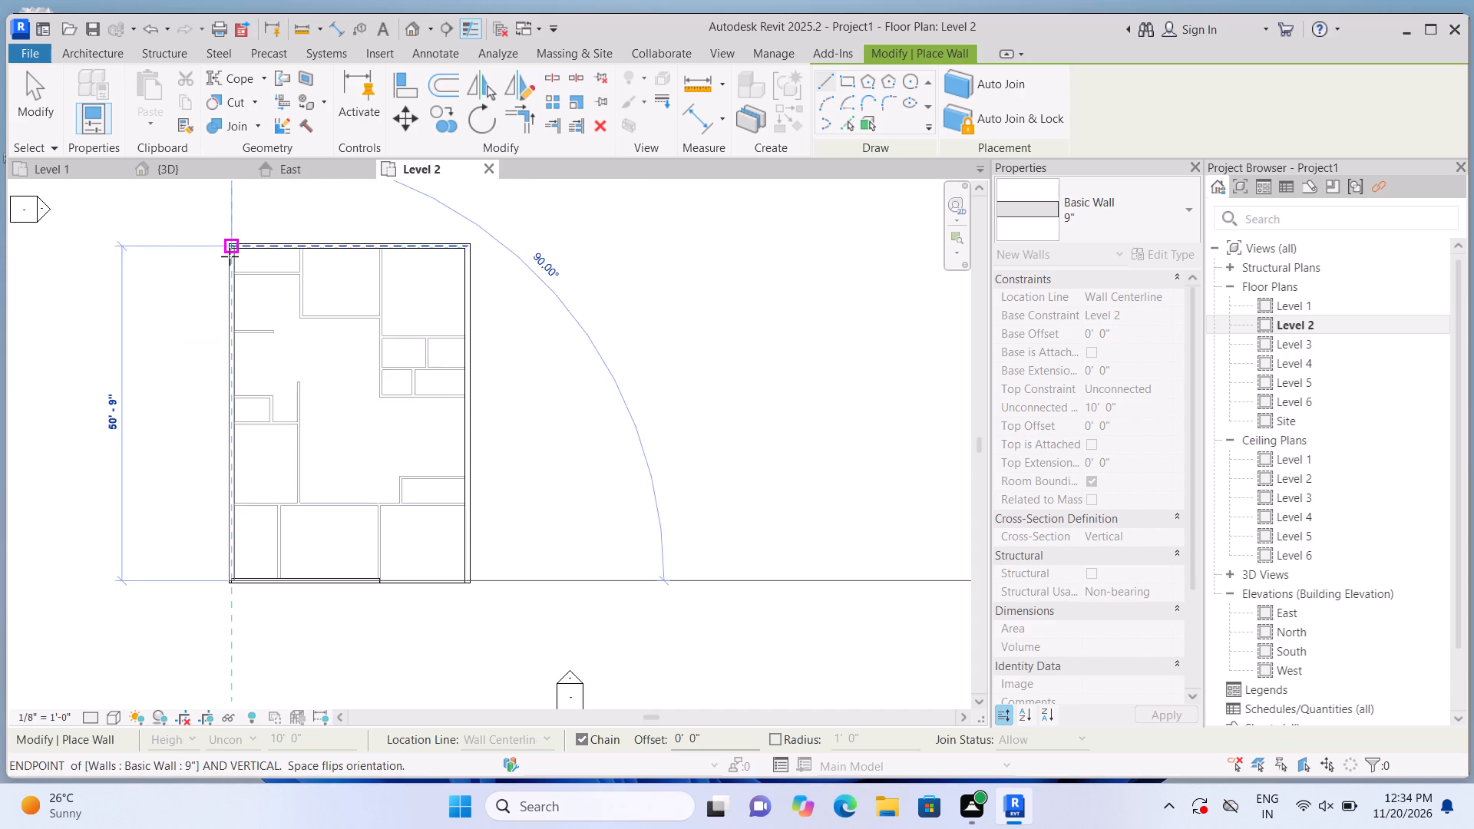
{"action": "scroll", "coordinate": [230, 256], "scroll_direction": "up", "scroll_amount": 7}
{"action": "scroll", "coordinate": [240, 327], "scroll_direction": "up", "scroll_amount": 1}
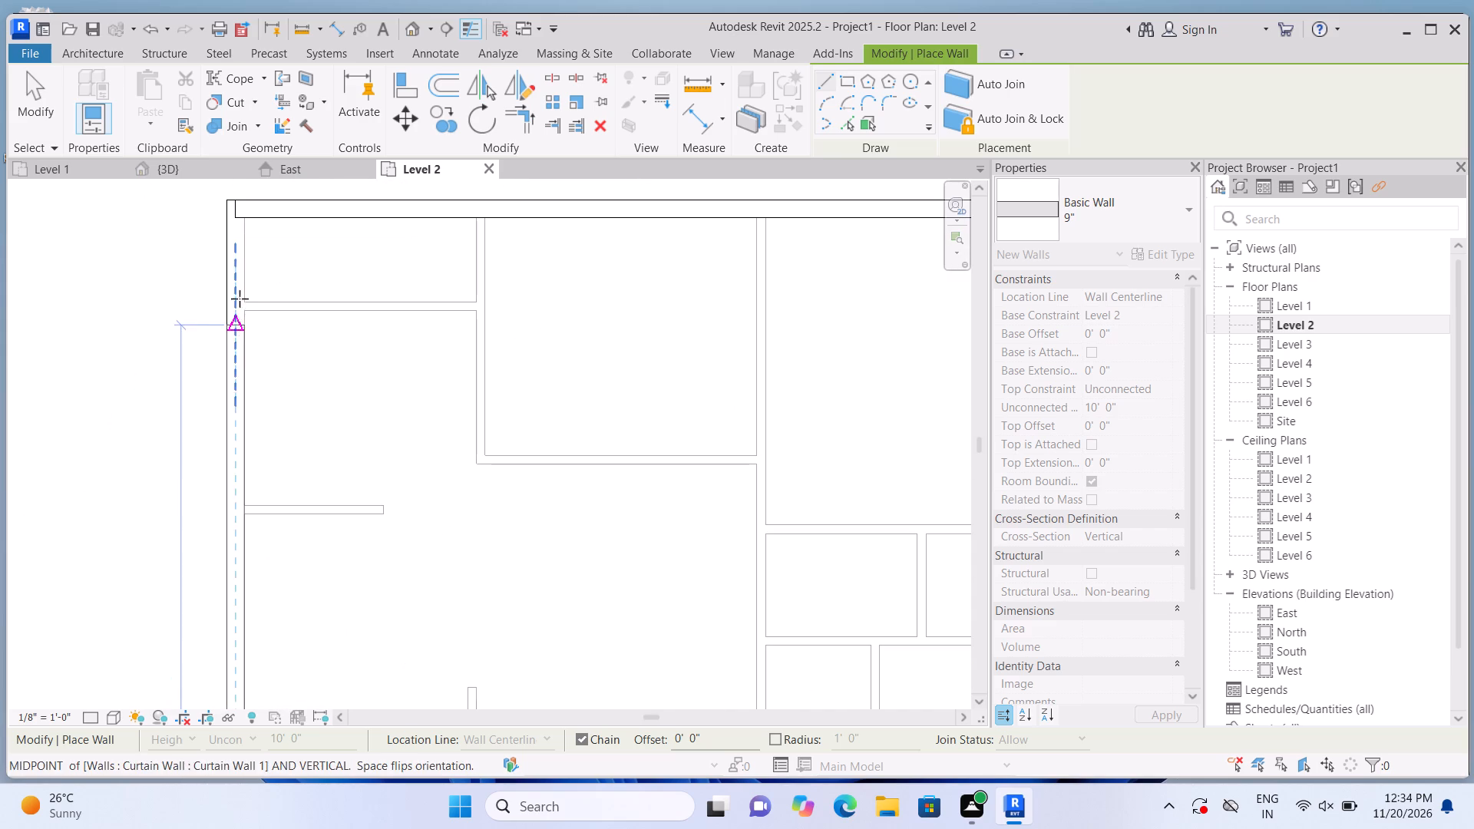
{"action": "scroll", "coordinate": [240, 299], "scroll_direction": "up", "scroll_amount": 2}
{"action": "scroll", "coordinate": [250, 263], "scroll_direction": "down", "scroll_amount": 3}
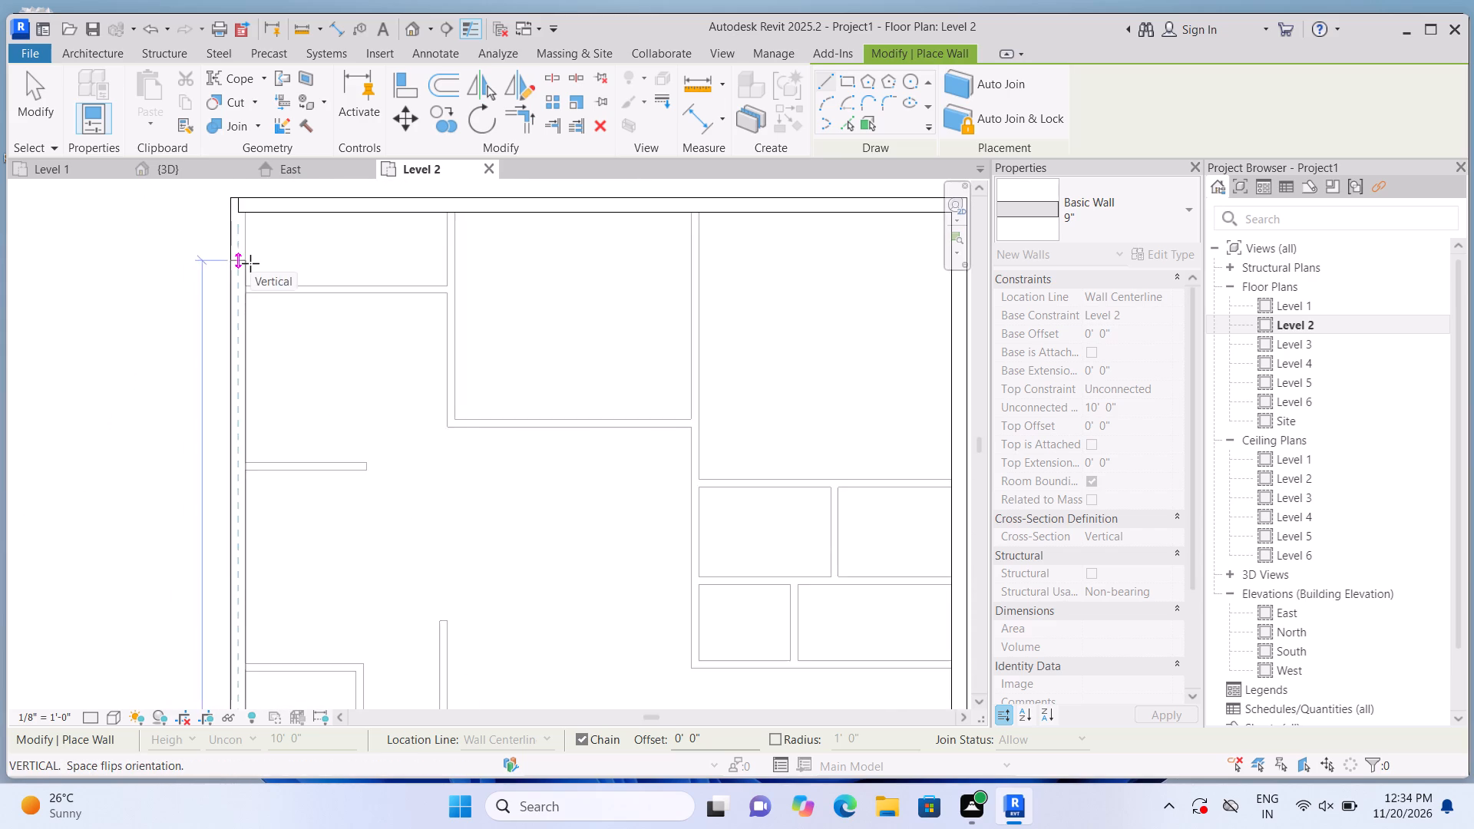
{"action": "scroll", "coordinate": [250, 263], "scroll_direction": "down", "scroll_amount": 2}
{"action": "scroll", "coordinate": [242, 234], "scroll_direction": "up", "scroll_amount": 11}
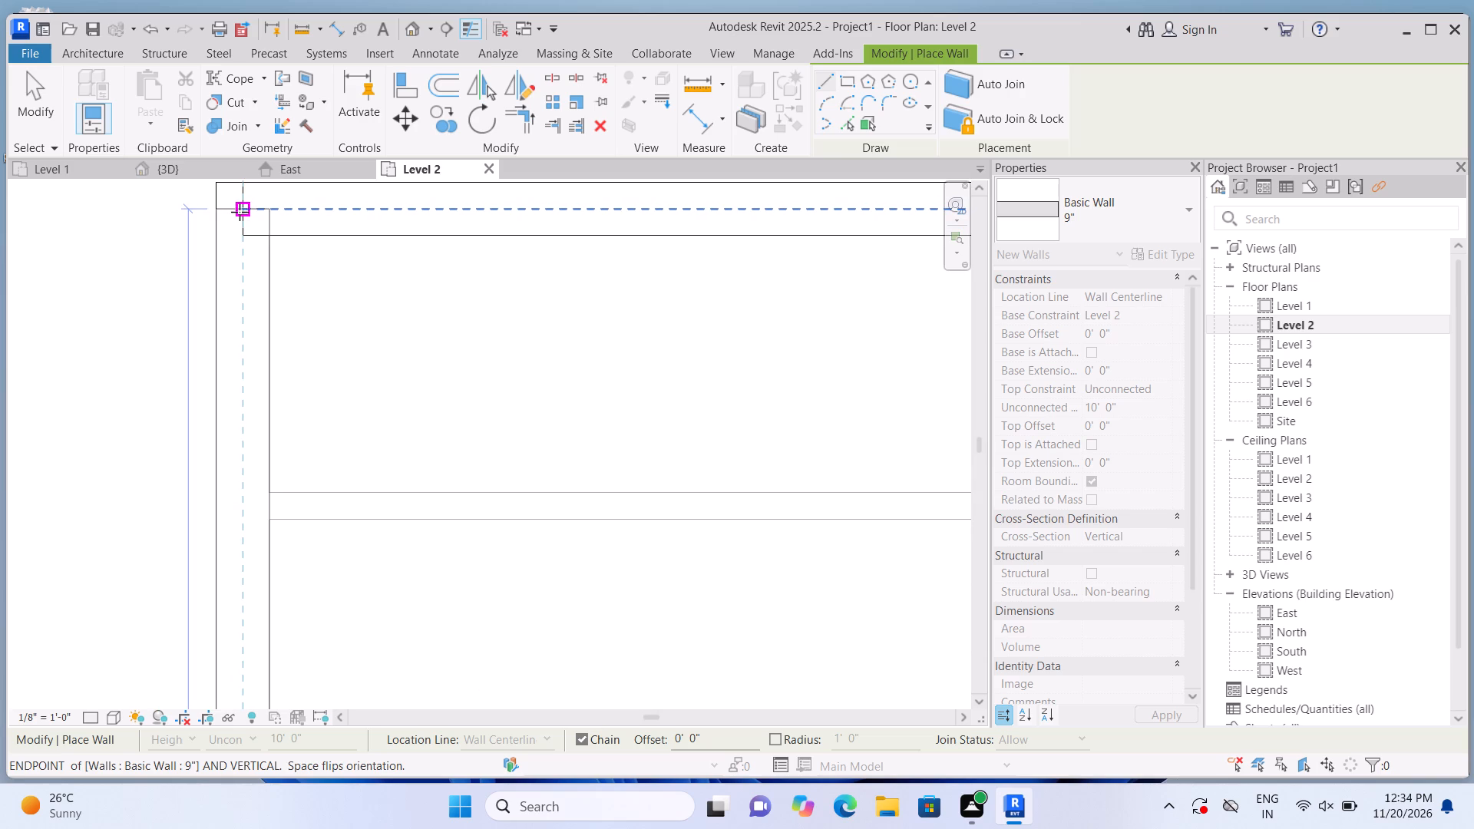
{"action": "left_click", "coordinate": [237, 210]}
{"action": "key", "text": "Escape"}
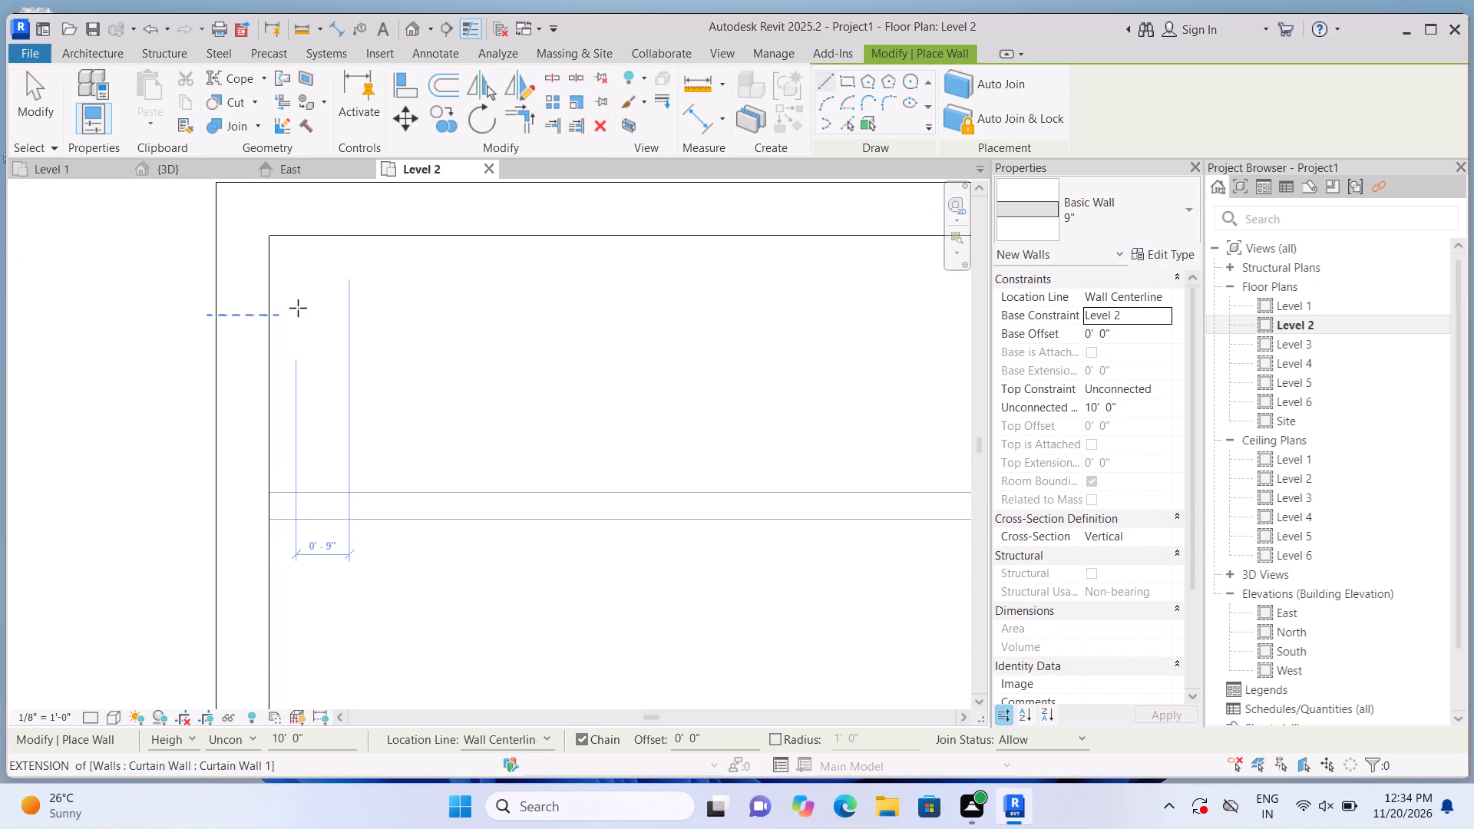
Draw a 4.5" Basic Wall about 10'-2" long over the northwest room's south partition, from the west exterior wall to the corner with its east partition.
{"action": "scroll", "coordinate": [298, 308], "scroll_direction": "down", "scroll_amount": 19}
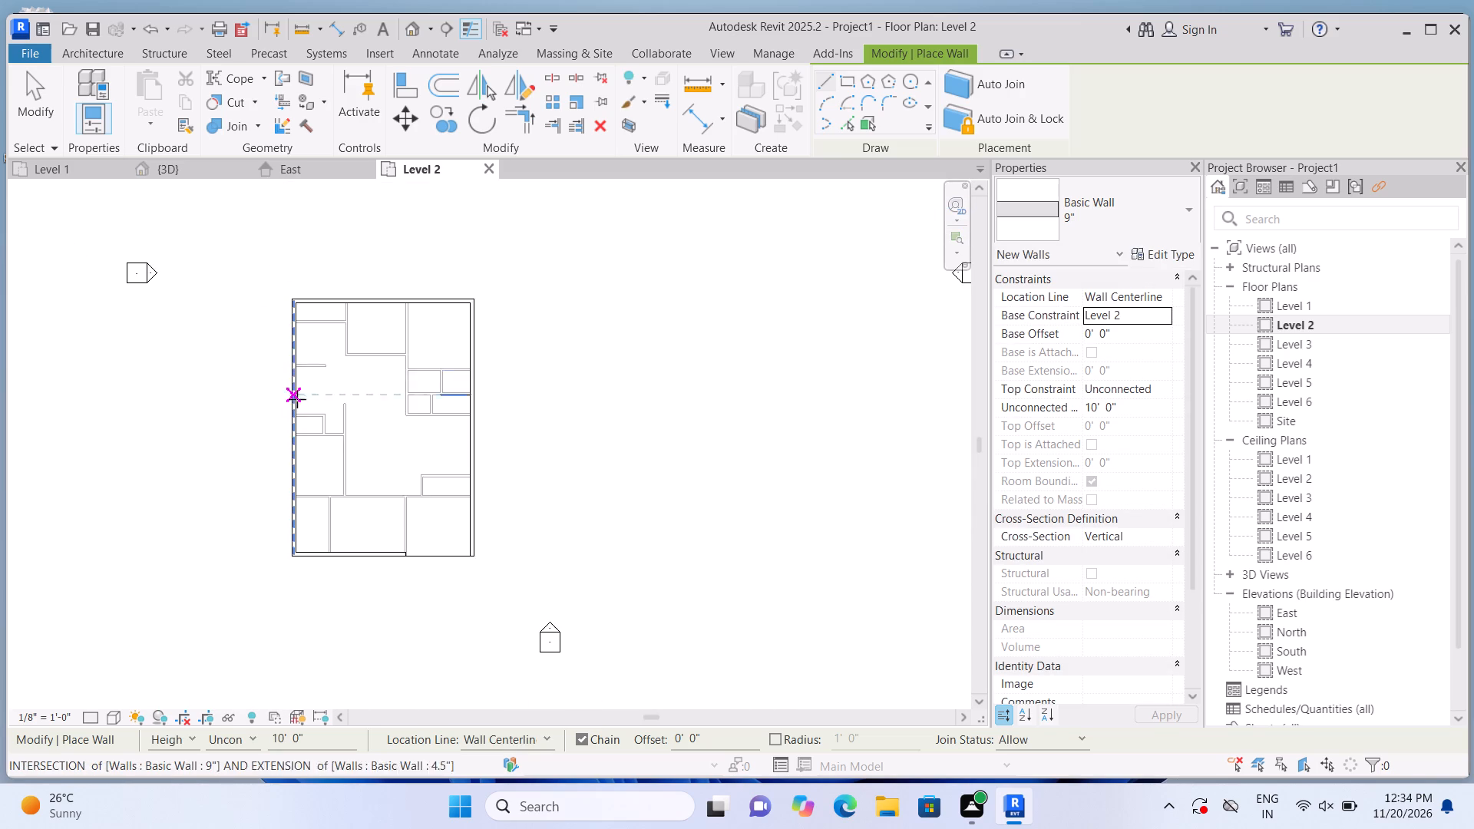
{"action": "scroll", "coordinate": [294, 413], "scroll_direction": "up", "scroll_amount": 3}
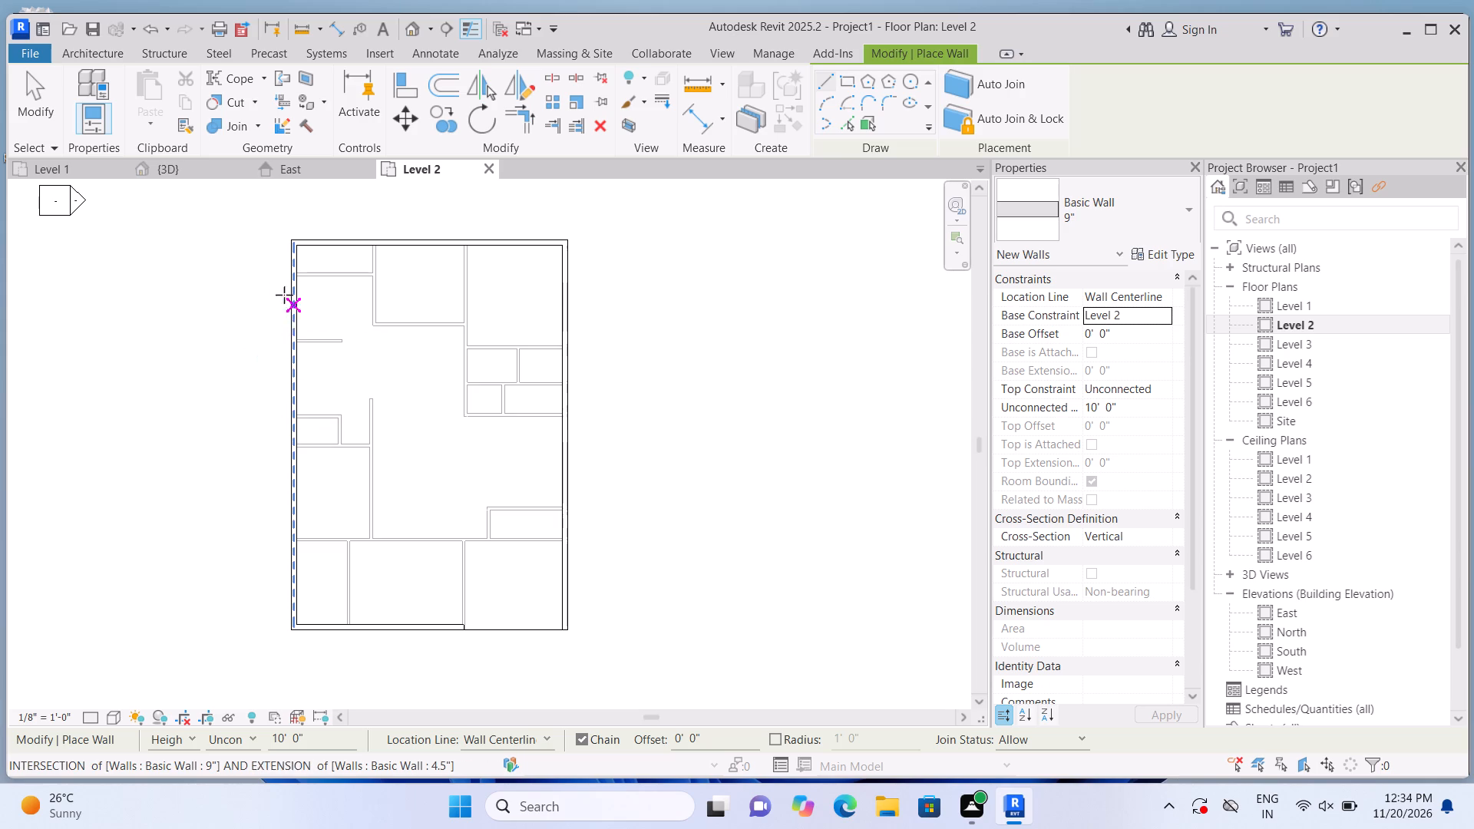
{"action": "scroll", "coordinate": [237, 289], "scroll_direction": "up", "scroll_amount": 6}
{"action": "middle_click_drag", "start_coordinate": [372, 268], "coordinate": [381, 404]}
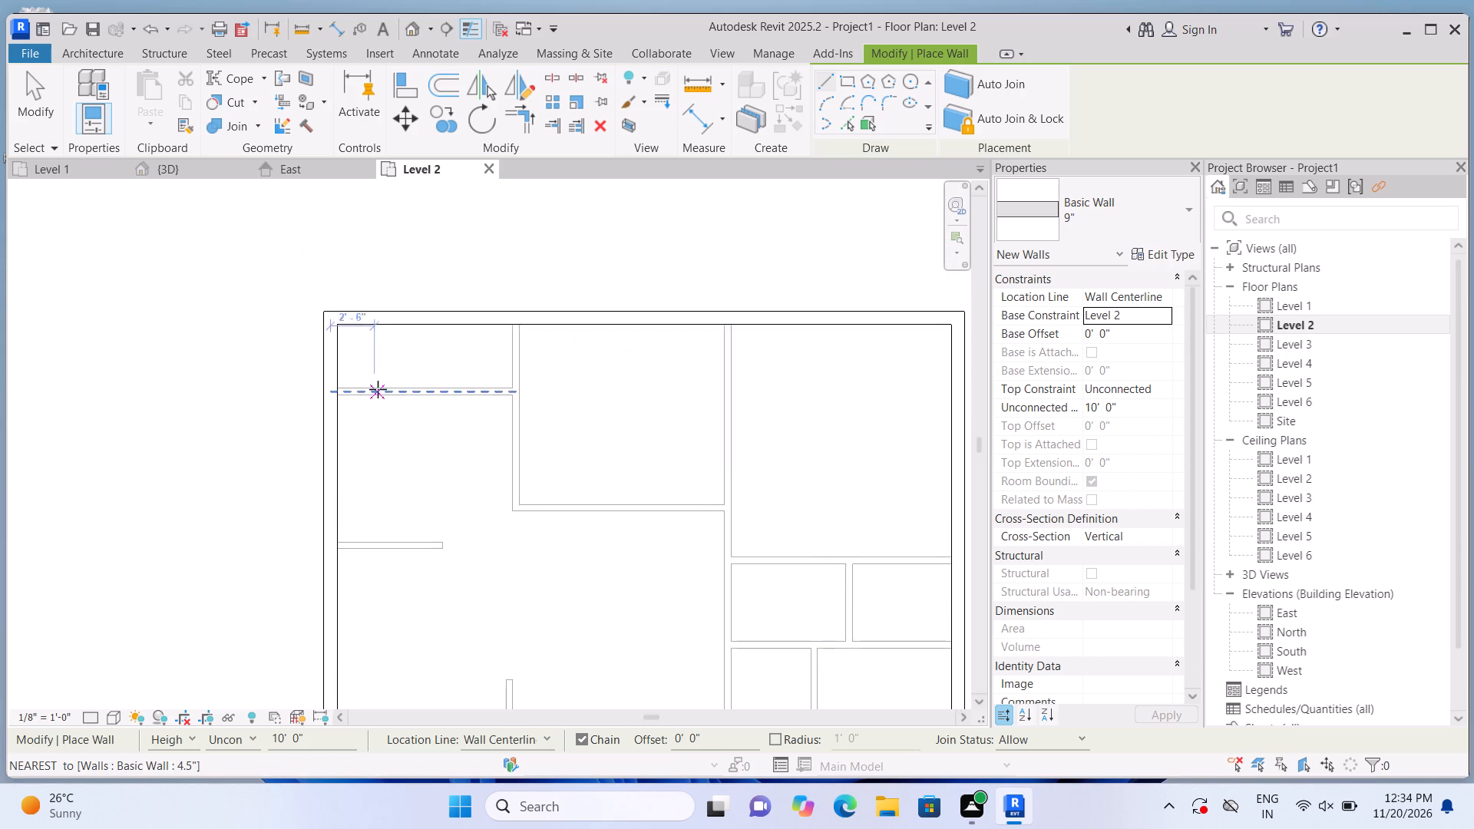
{"action": "scroll", "coordinate": [378, 389], "scroll_direction": "up", "scroll_amount": 4}
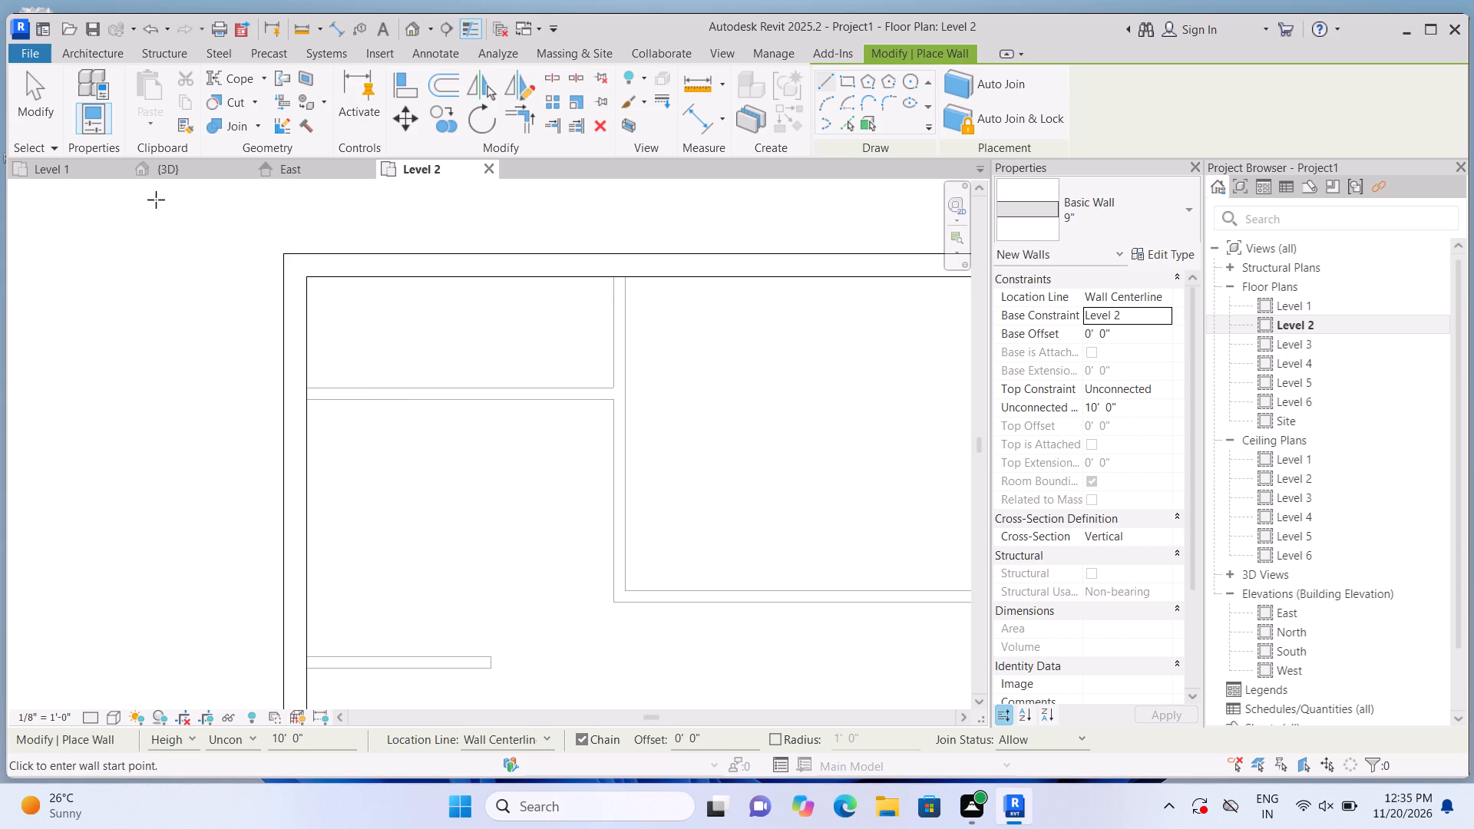
{"action": "left_click", "coordinate": [1177, 210]}
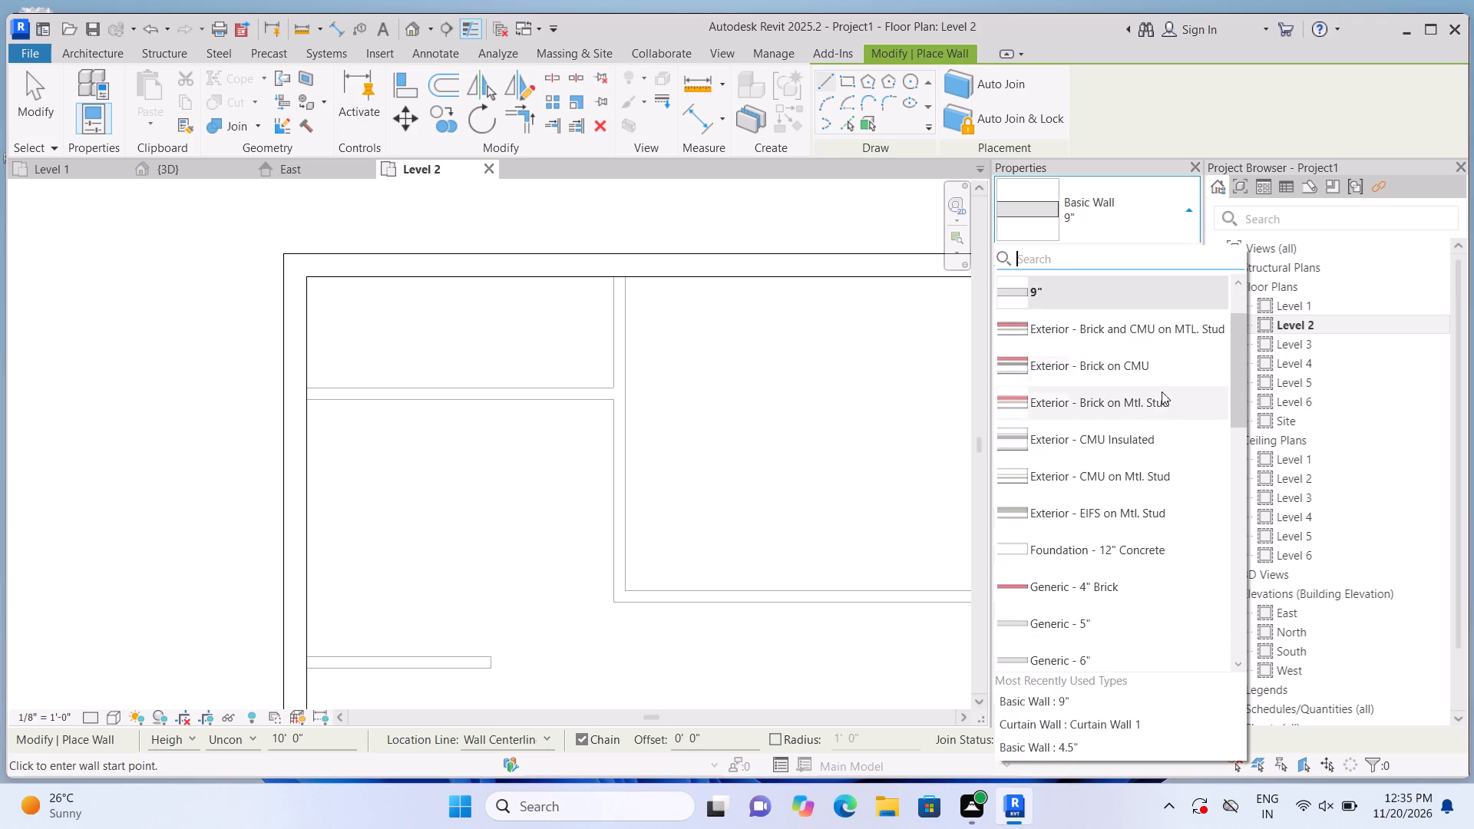
{"action": "scroll", "coordinate": [1158, 397], "scroll_direction": "up", "scroll_amount": 5}
{"action": "left_click", "coordinate": [1139, 325]}
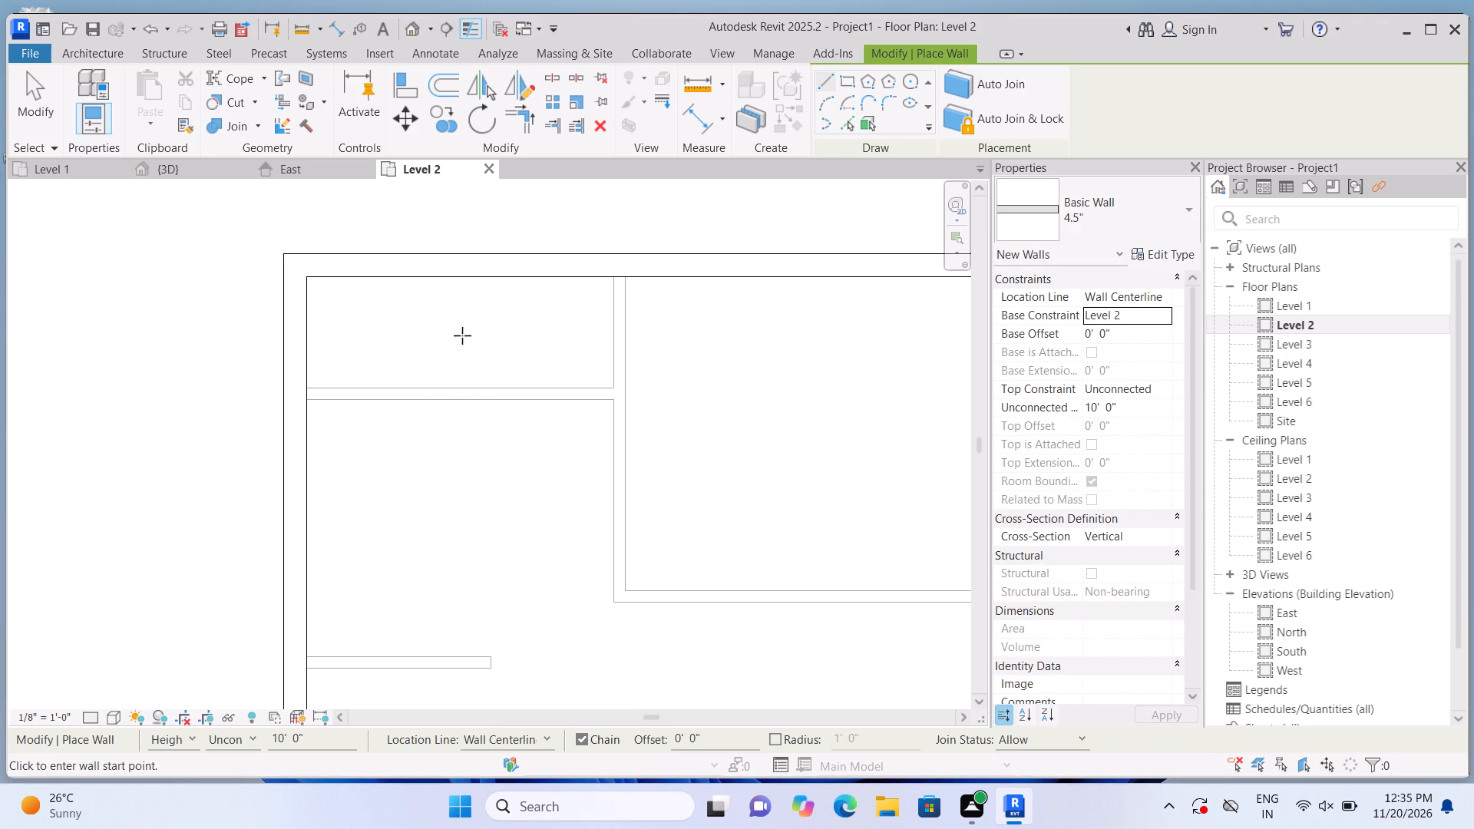
{"action": "scroll", "coordinate": [312, 408], "scroll_direction": "up", "scroll_amount": 4}
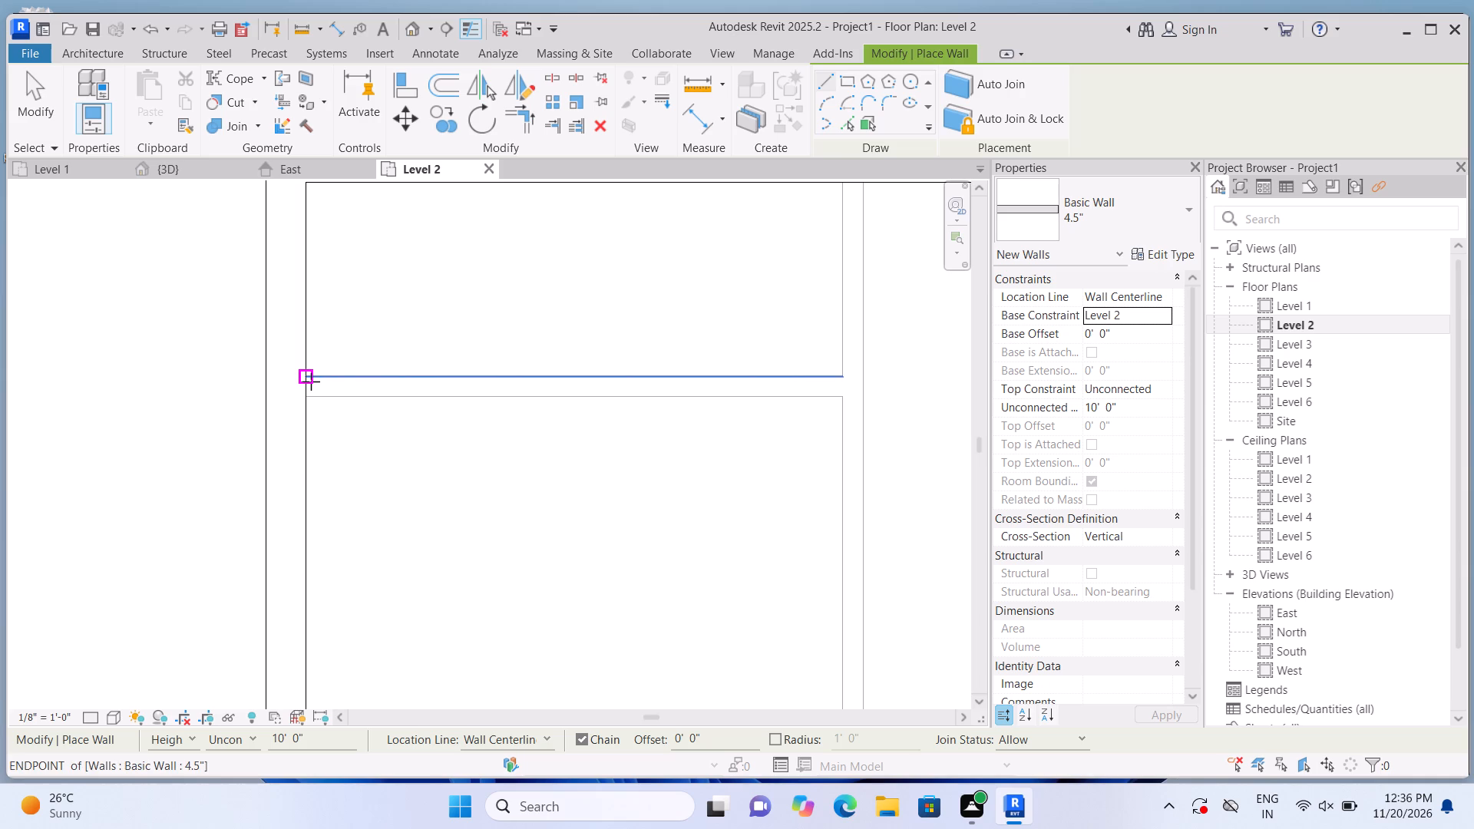
{"action": "scroll", "coordinate": [310, 395], "scroll_direction": "up", "scroll_amount": 3}
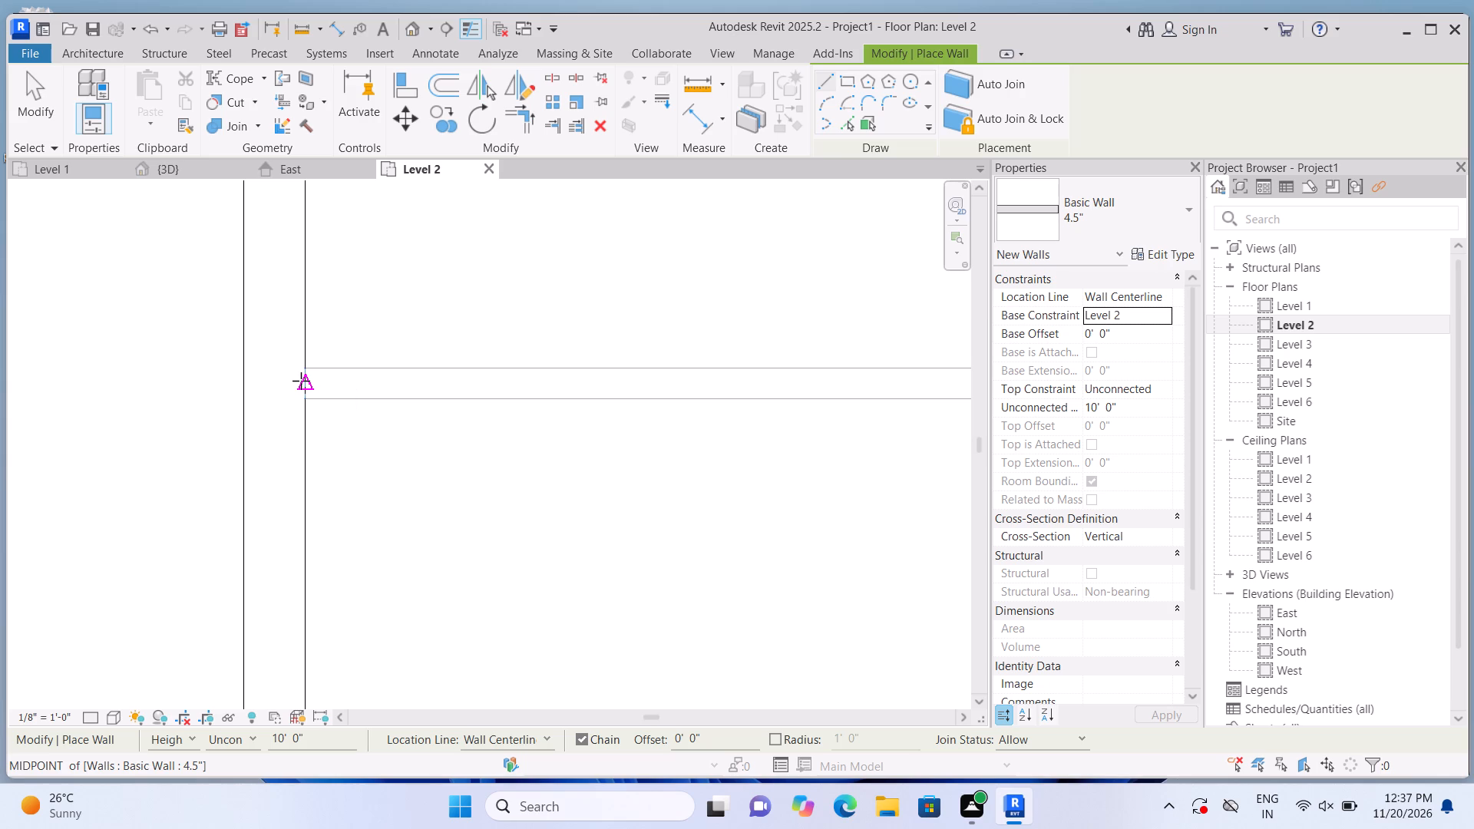
{"action": "left_click", "coordinate": [301, 381]}
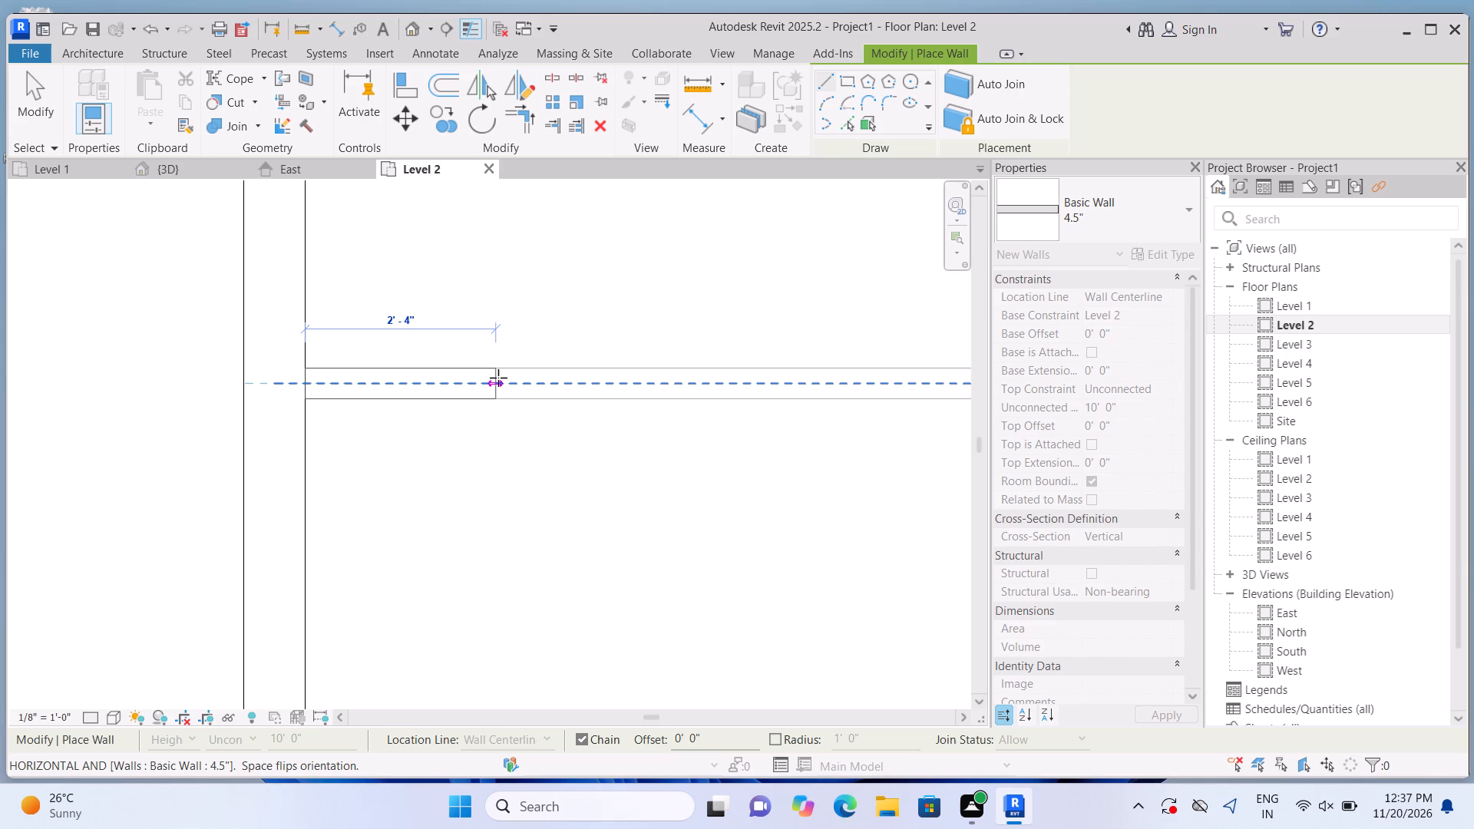
{"action": "scroll", "coordinate": [498, 378], "scroll_direction": "down", "scroll_amount": 11}
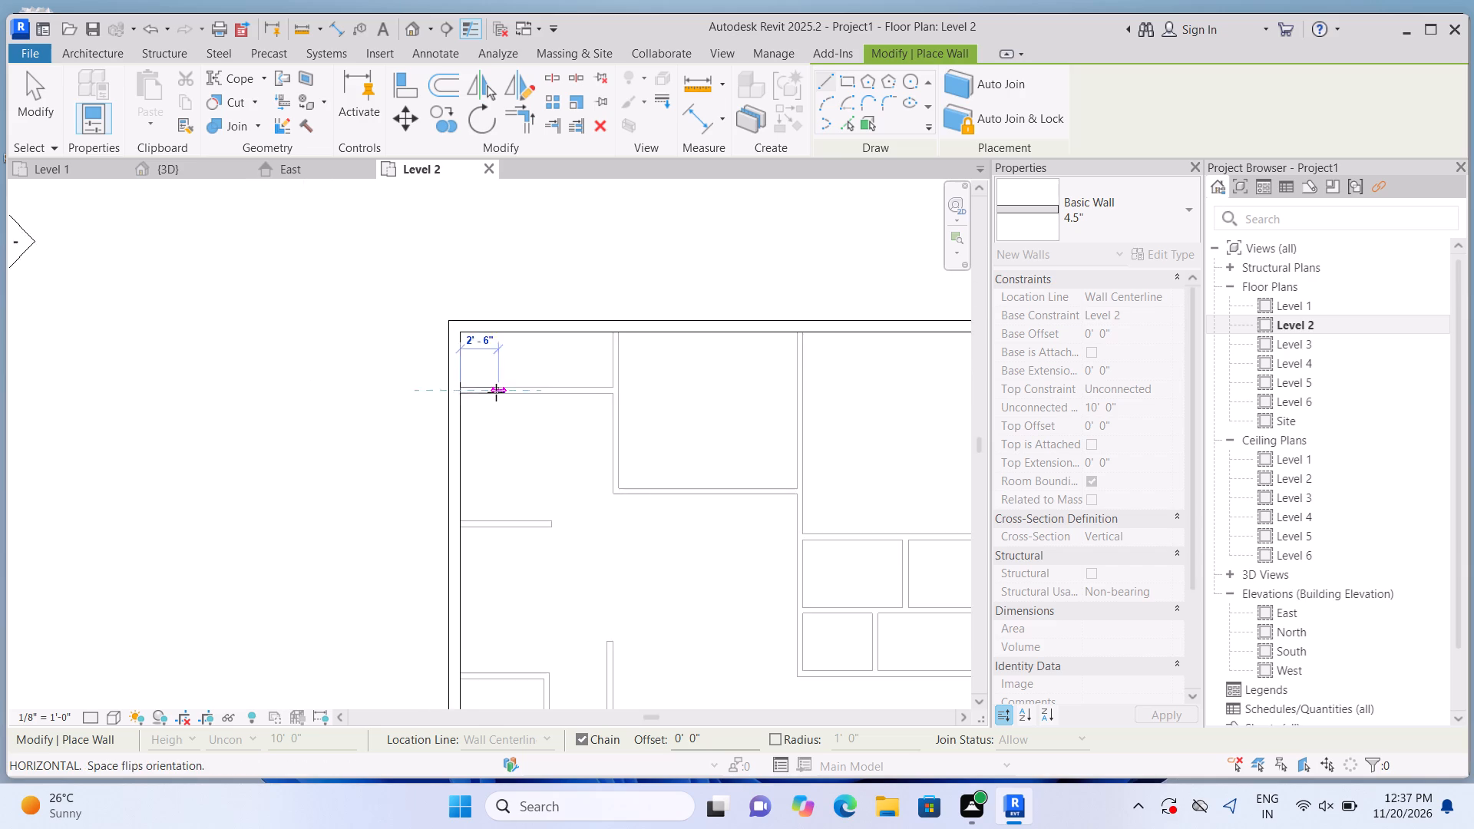
{"action": "scroll", "coordinate": [496, 392], "scroll_direction": "down", "scroll_amount": 14}
{"action": "scroll", "coordinate": [501, 408], "scroll_direction": "up", "scroll_amount": 3}
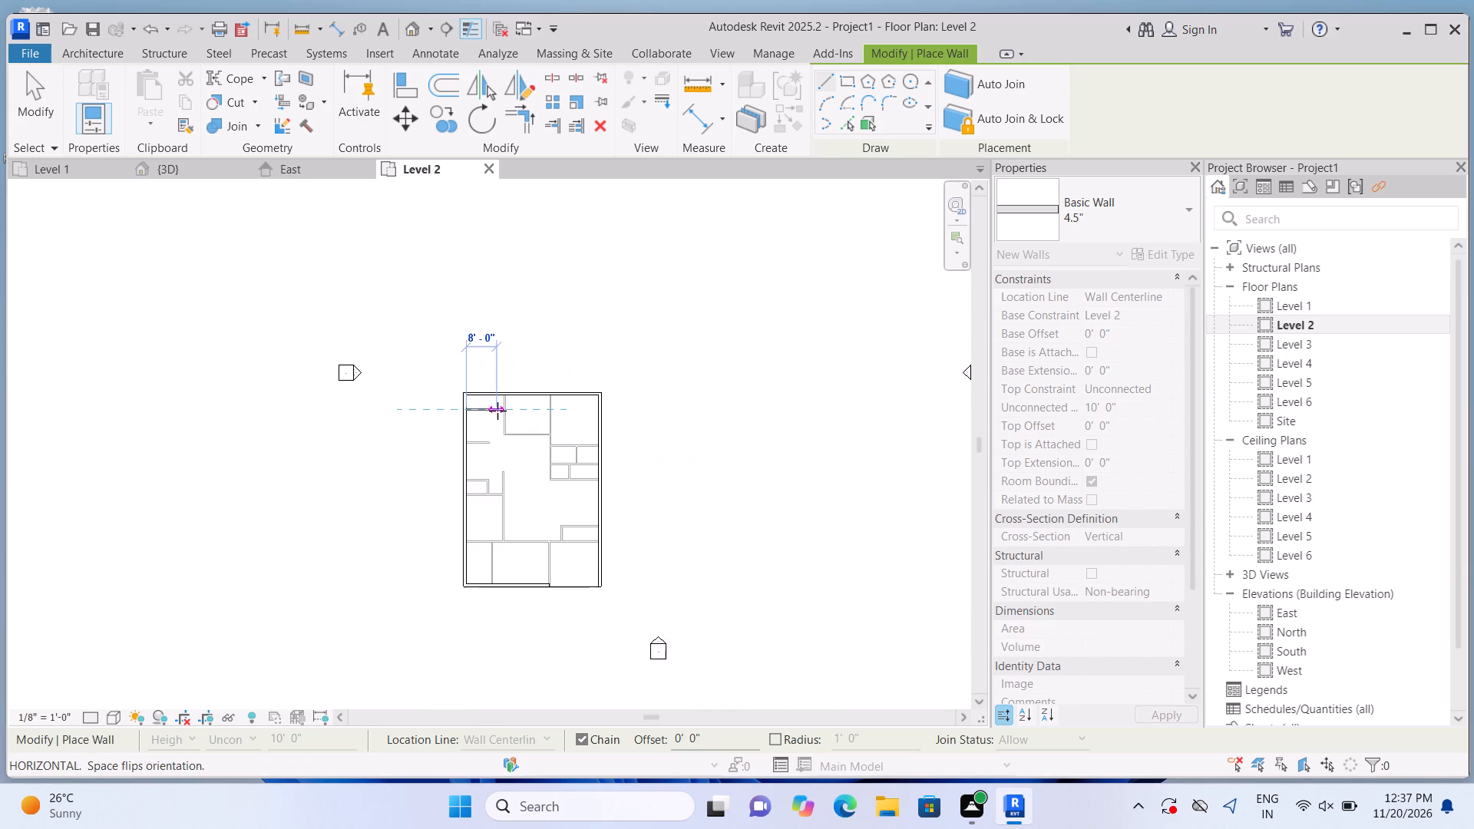
{"action": "scroll", "coordinate": [497, 411], "scroll_direction": "up", "scroll_amount": 12}
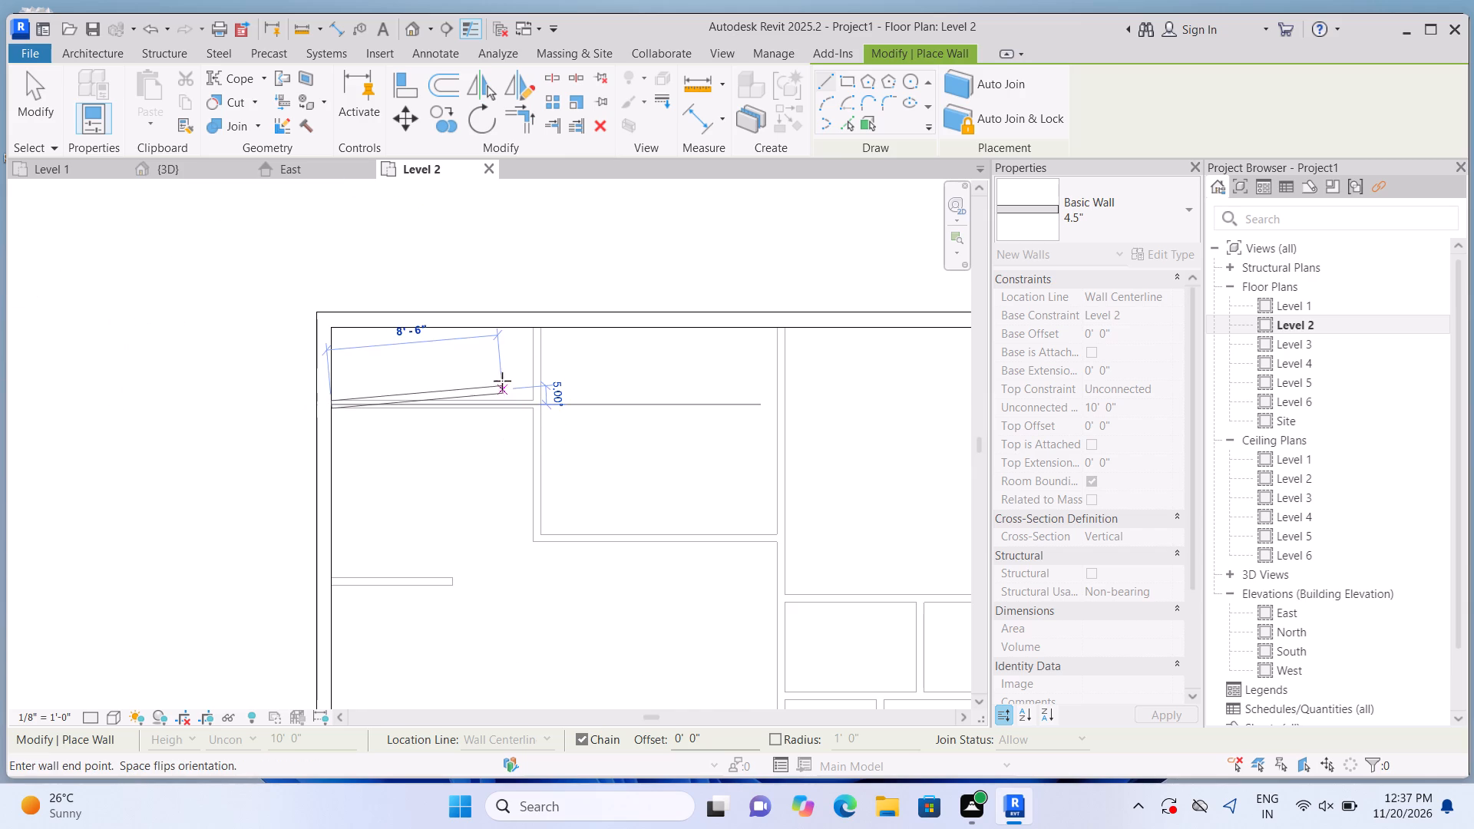
{"action": "scroll", "coordinate": [539, 414], "scroll_direction": "up", "scroll_amount": 10}
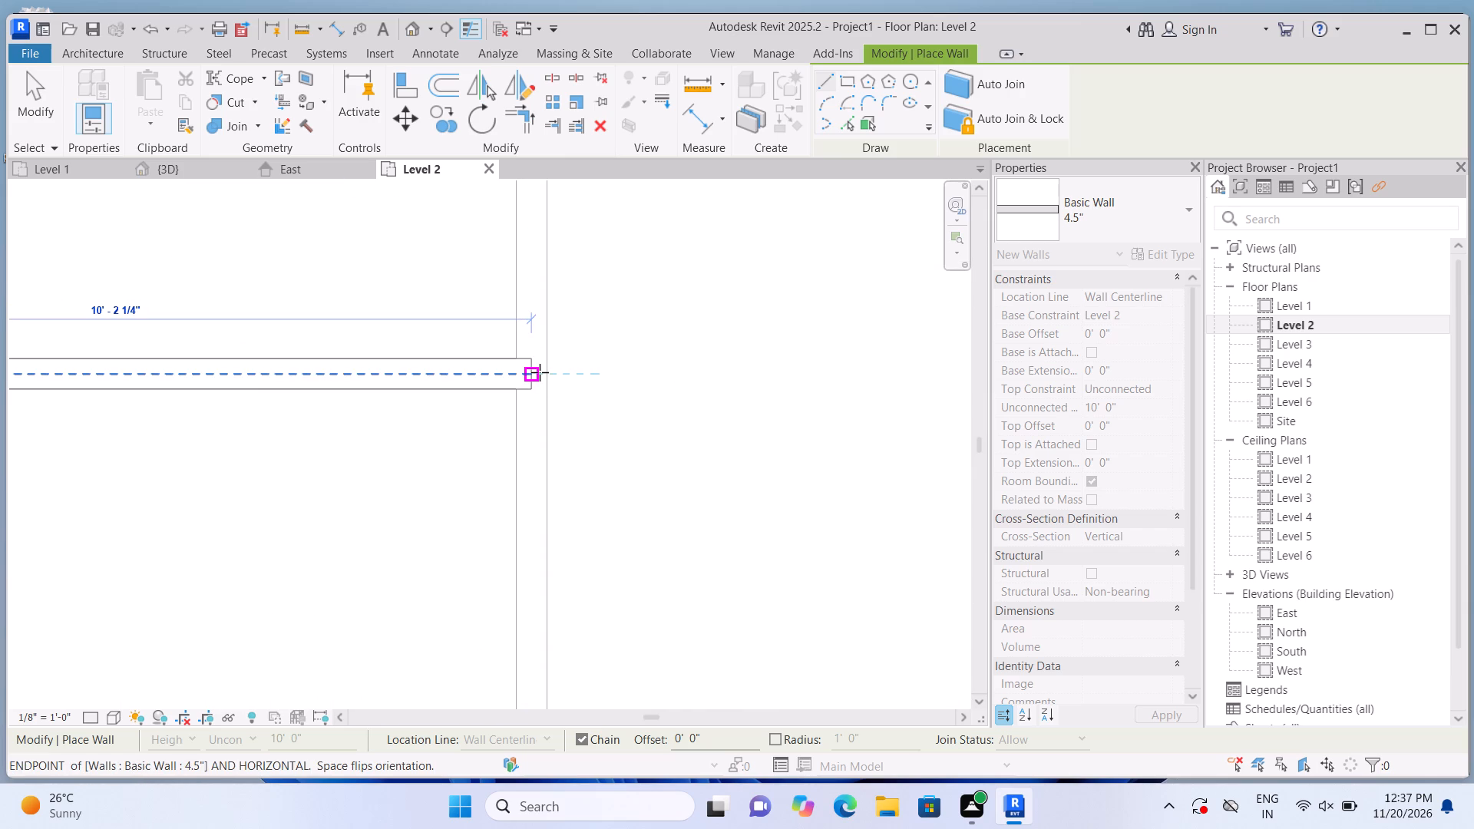
{"action": "left_click", "coordinate": [540, 372]}
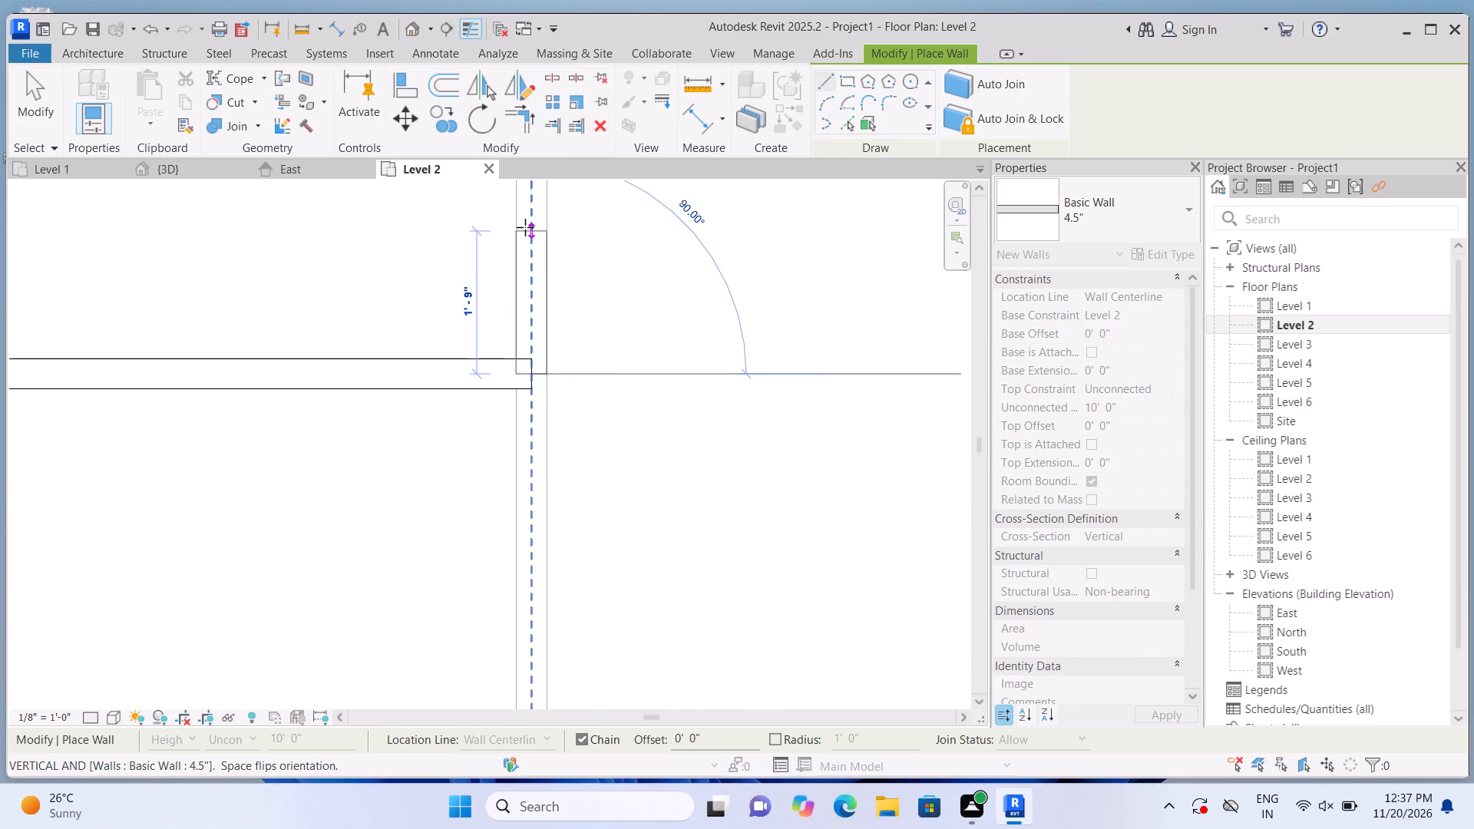
Continue the 4.5" wall north over the northwest room's east partition to the north exterior wall and end the chain.
{"action": "scroll", "coordinate": [525, 227], "scroll_direction": "down", "scroll_amount": 1}
{"action": "middle_click_drag", "start_coordinate": [525, 227], "coordinate": [508, 454]}
{"action": "scroll", "coordinate": [506, 391], "scroll_direction": "up", "scroll_amount": 2}
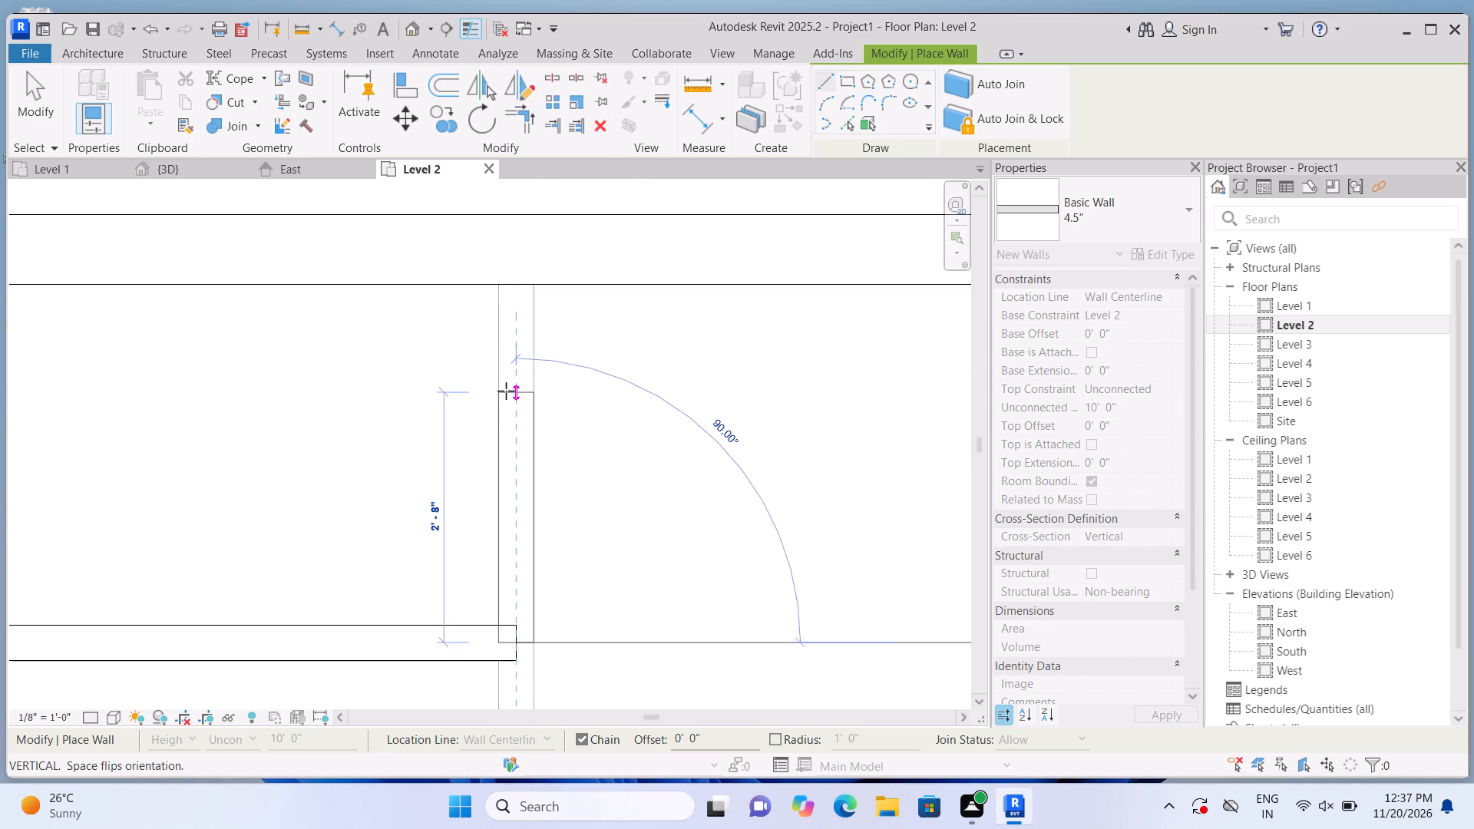
{"action": "scroll", "coordinate": [506, 391], "scroll_direction": "up", "scroll_amount": 2}
{"action": "left_click", "coordinate": [522, 247]}
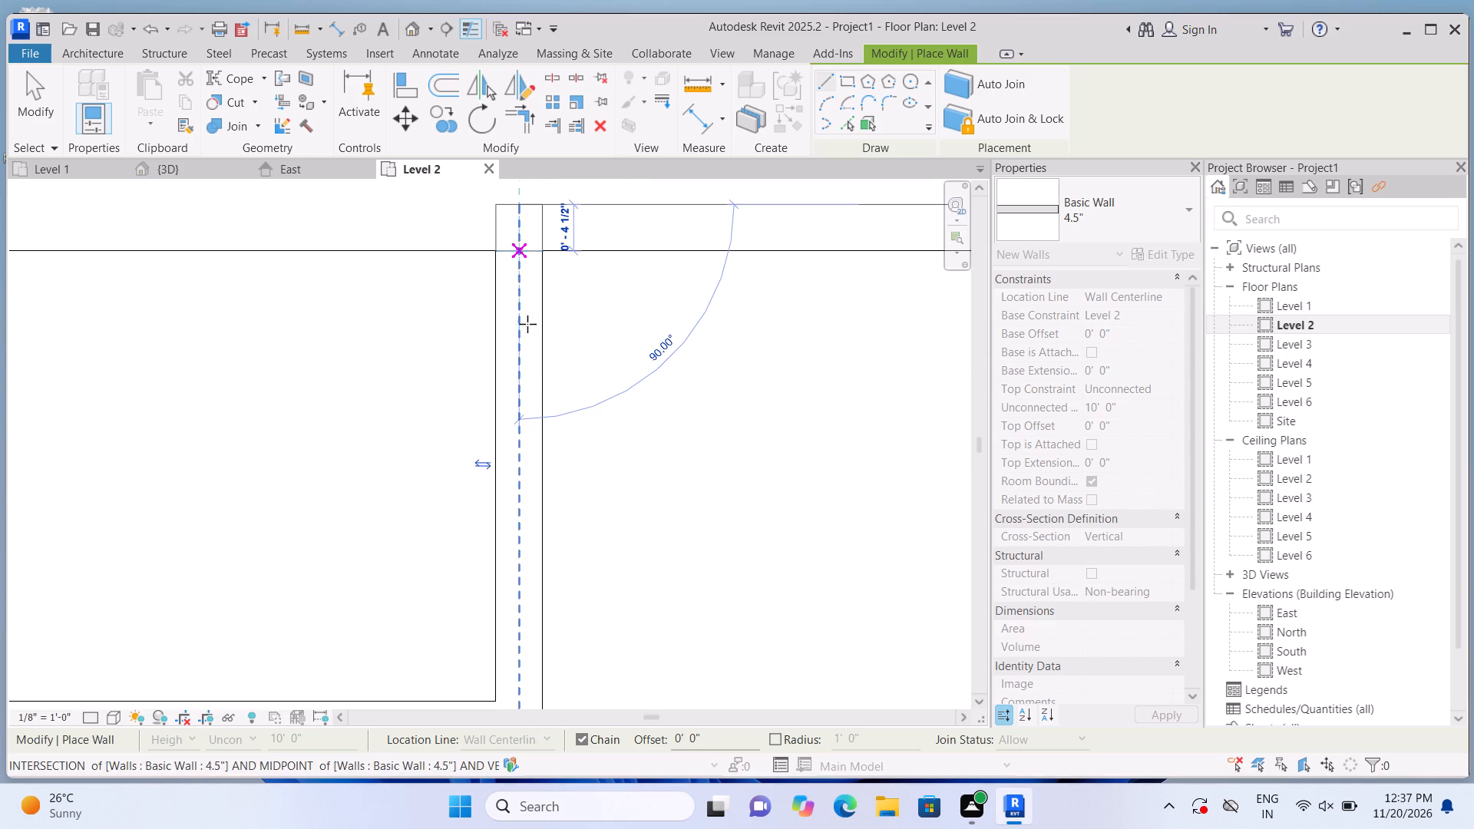
{"action": "key", "text": "Escape"}
{"action": "scroll", "coordinate": [534, 381], "scroll_direction": "down", "scroll_amount": 10}
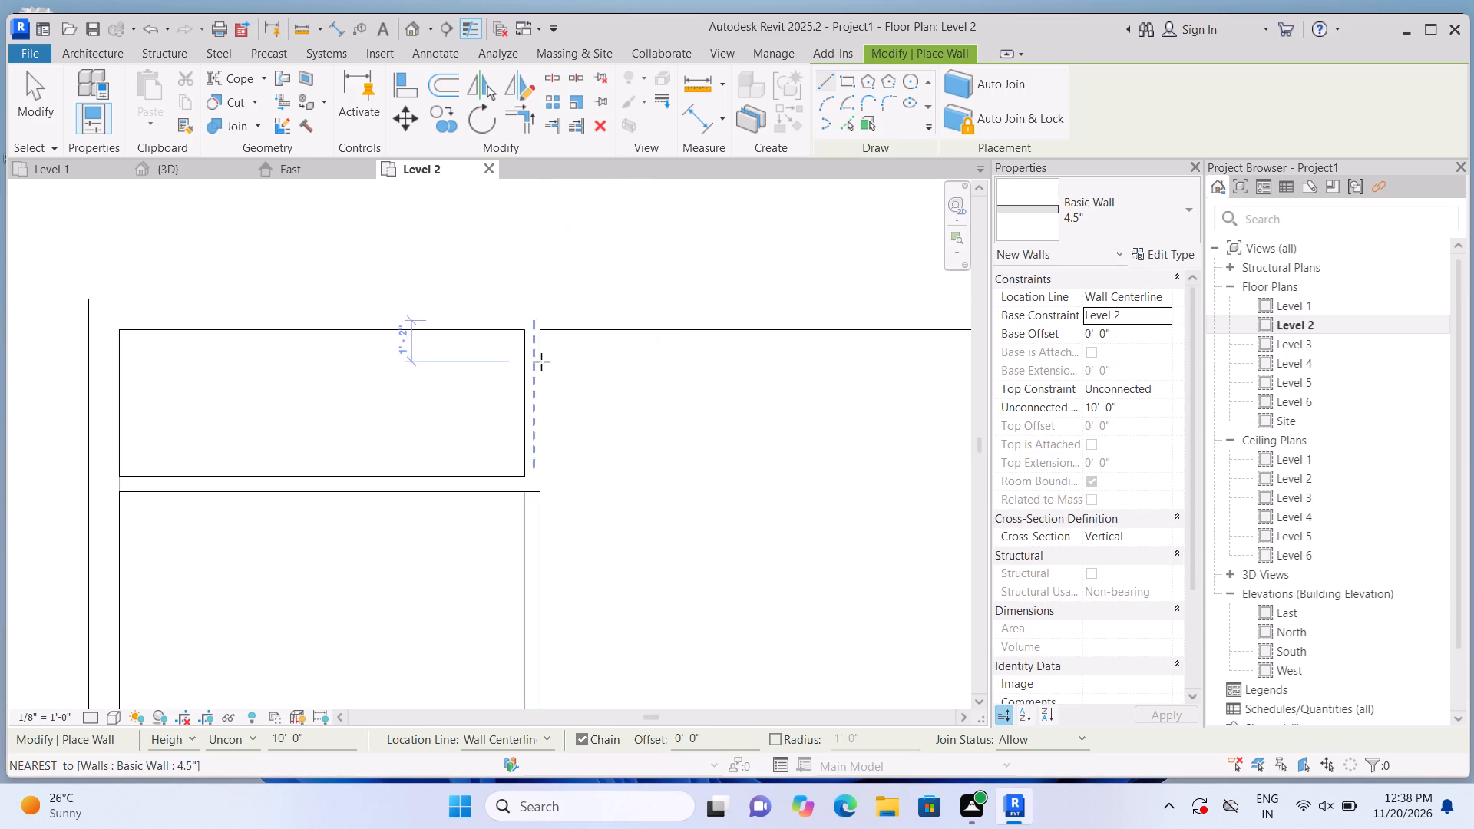
Draw a 4.5" wall about 6'-7" long south from the northwest room's southeast corner over the north-central room's west partition, and end the chain.
{"action": "scroll", "coordinate": [541, 362], "scroll_direction": "down", "scroll_amount": 2}
{"action": "scroll", "coordinate": [534, 475], "scroll_direction": "up", "scroll_amount": 8}
{"action": "left_click", "coordinate": [539, 405]}
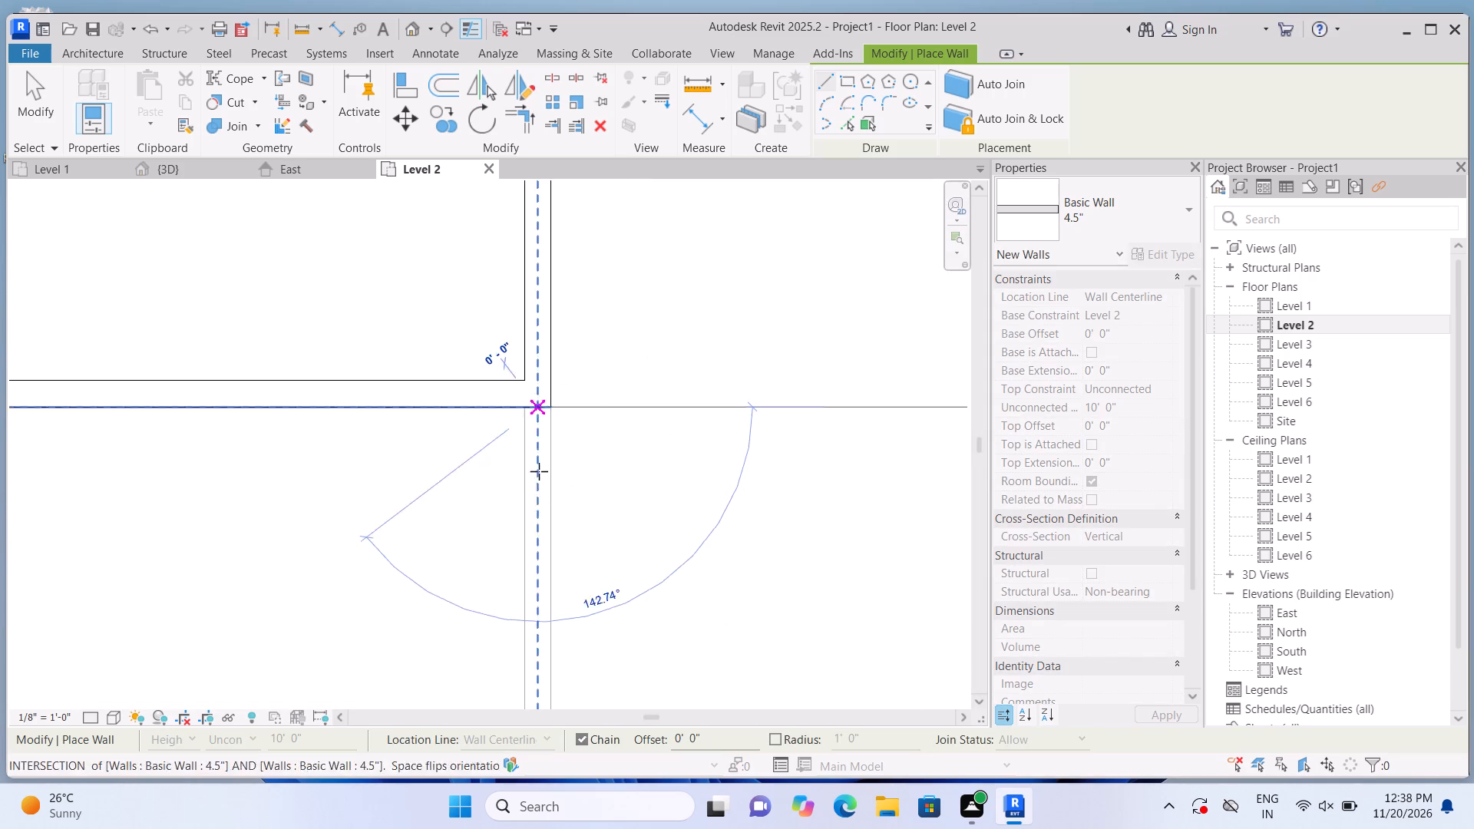
{"action": "scroll", "coordinate": [537, 513], "scroll_direction": "down", "scroll_amount": 10}
{"action": "scroll", "coordinate": [535, 603], "scroll_direction": "up", "scroll_amount": 2}
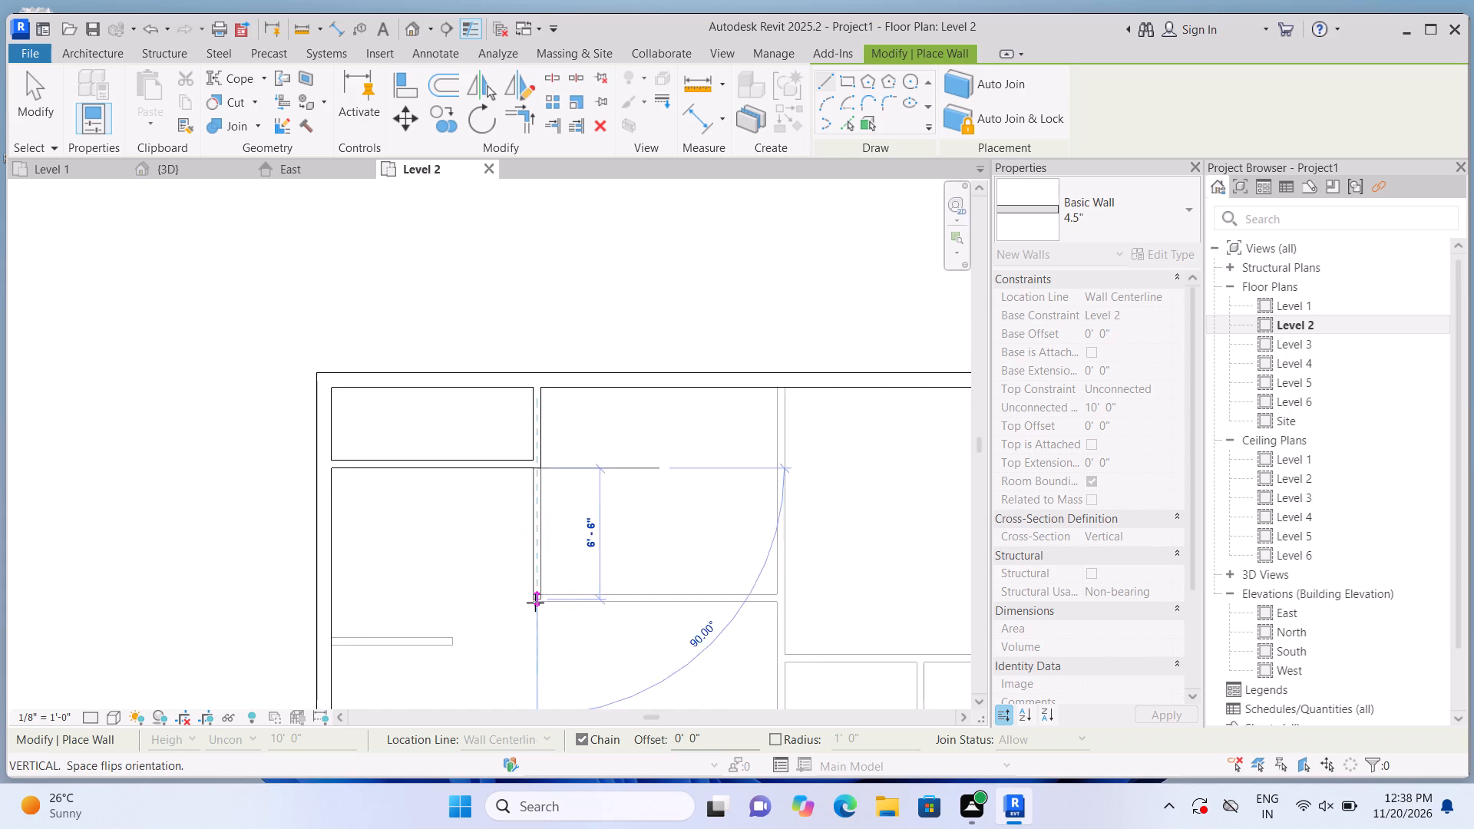
{"action": "scroll", "coordinate": [535, 603], "scroll_direction": "up", "scroll_amount": 8}
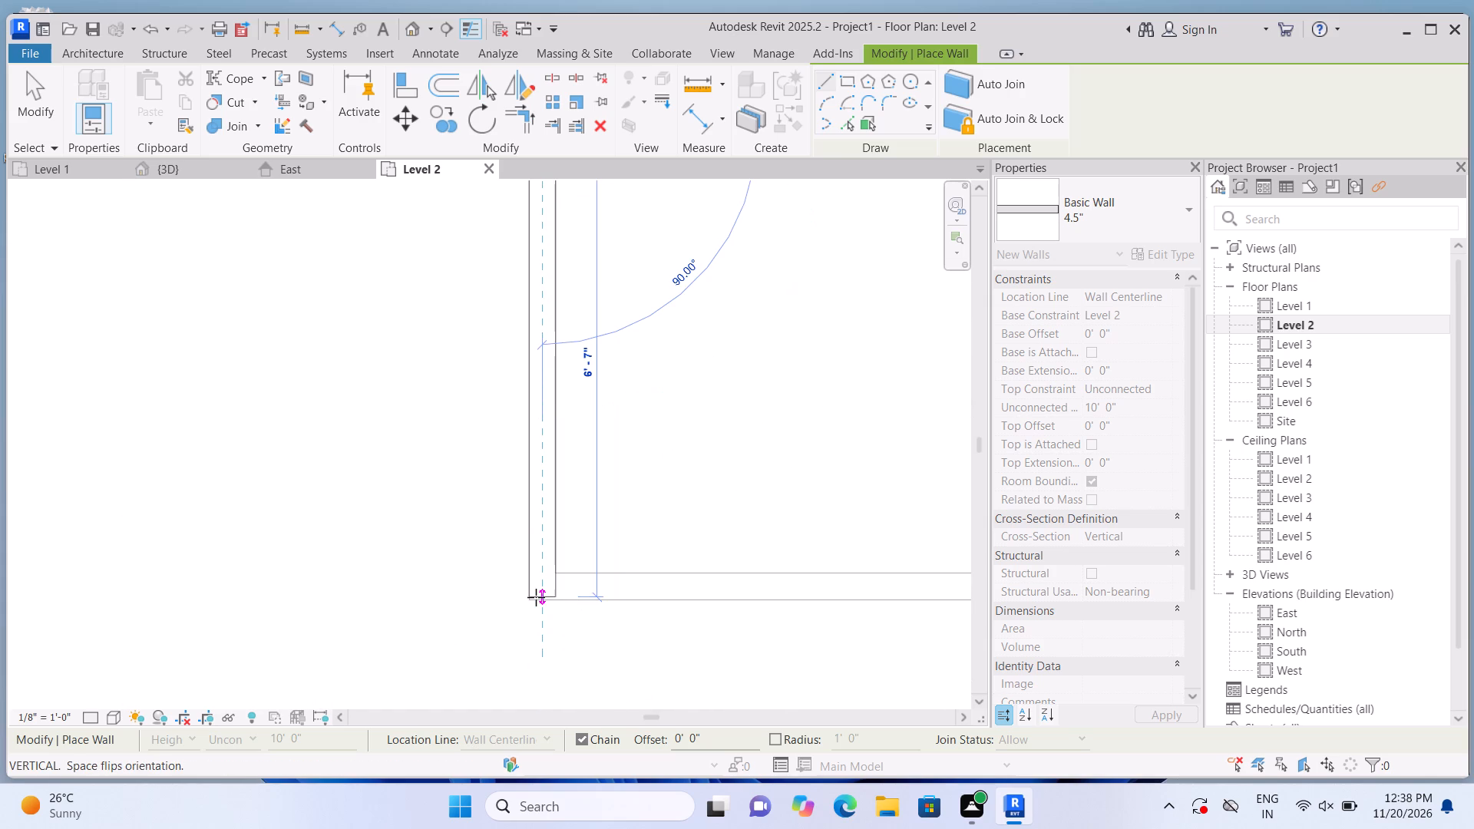
{"action": "scroll", "coordinate": [536, 597], "scroll_direction": "up", "scroll_amount": 8}
{"action": "left_click", "coordinate": [536, 597]}
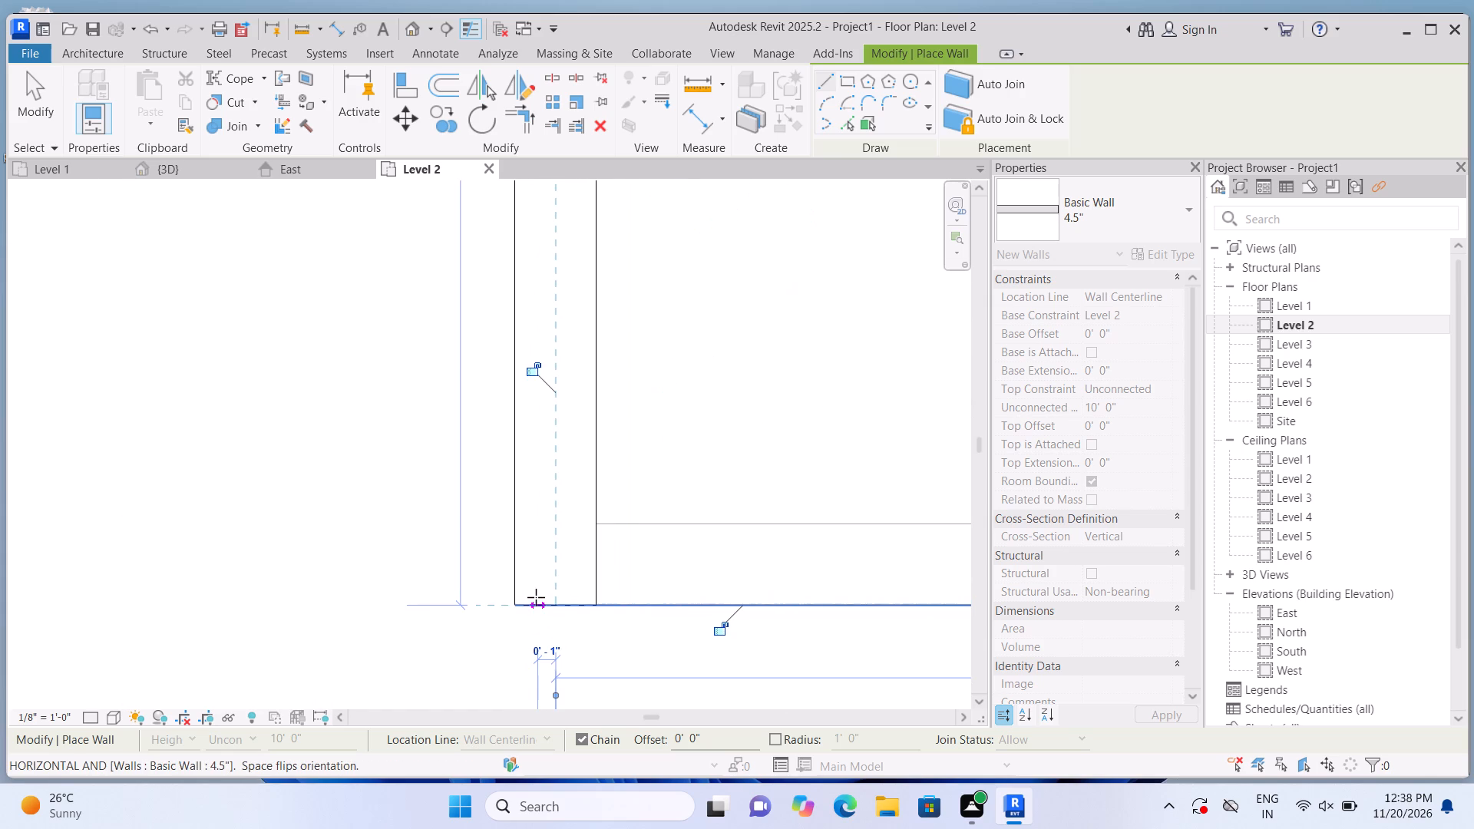
{"action": "key", "text": "Escape"}
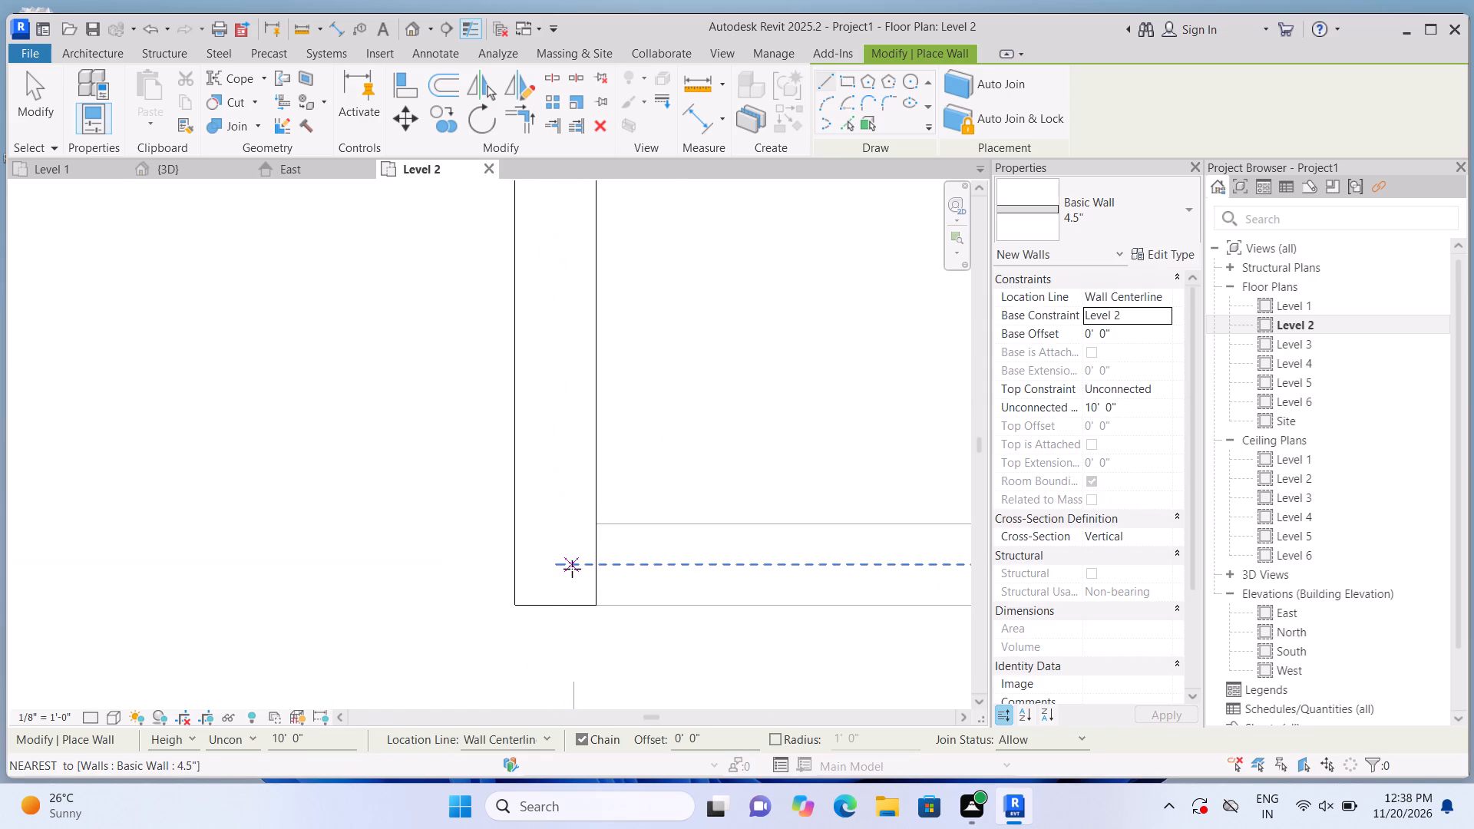
Draw a 4.5" wall east over the north-central room's south partition, from its west partition to the centre of its east partition.
{"action": "left_click", "coordinate": [572, 569]}
{"action": "scroll", "coordinate": [784, 584], "scroll_direction": "down", "scroll_amount": 14}
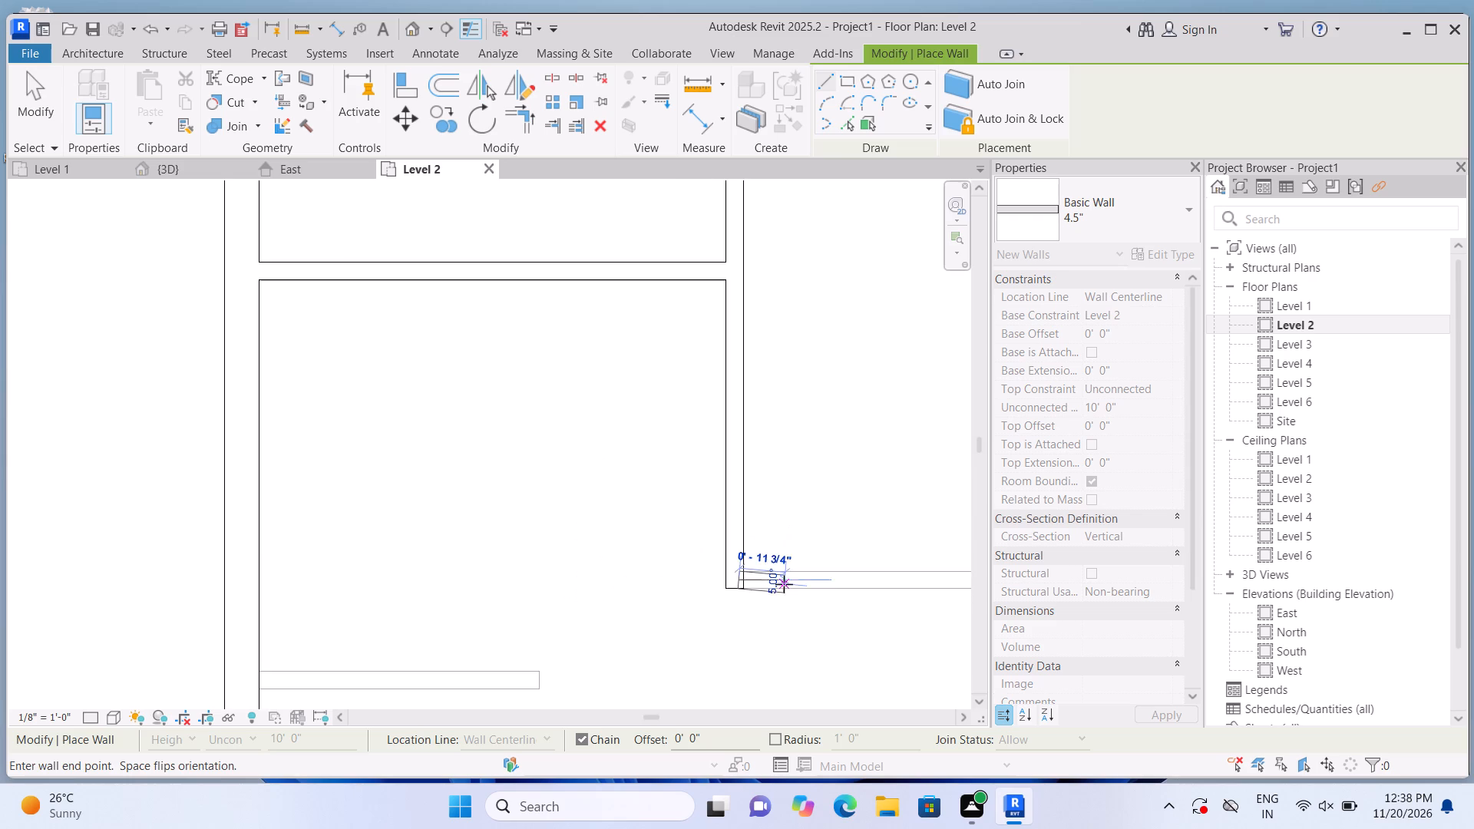
{"action": "scroll", "coordinate": [784, 584], "scroll_direction": "down", "scroll_amount": 11}
{"action": "scroll", "coordinate": [894, 596], "scroll_direction": "up", "scroll_amount": 4}
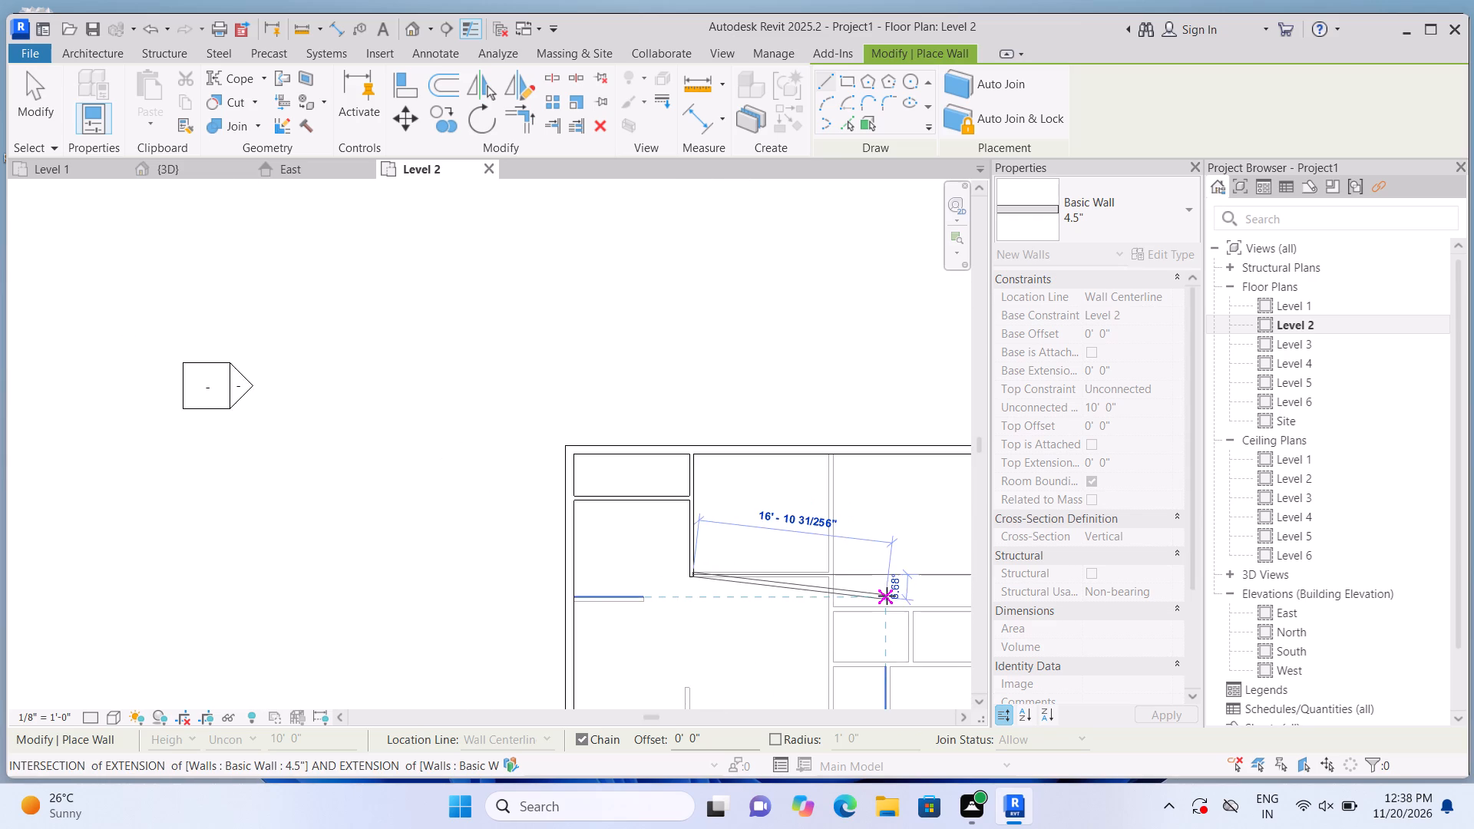
{"action": "scroll", "coordinate": [887, 596], "scroll_direction": "up", "scroll_amount": 1}
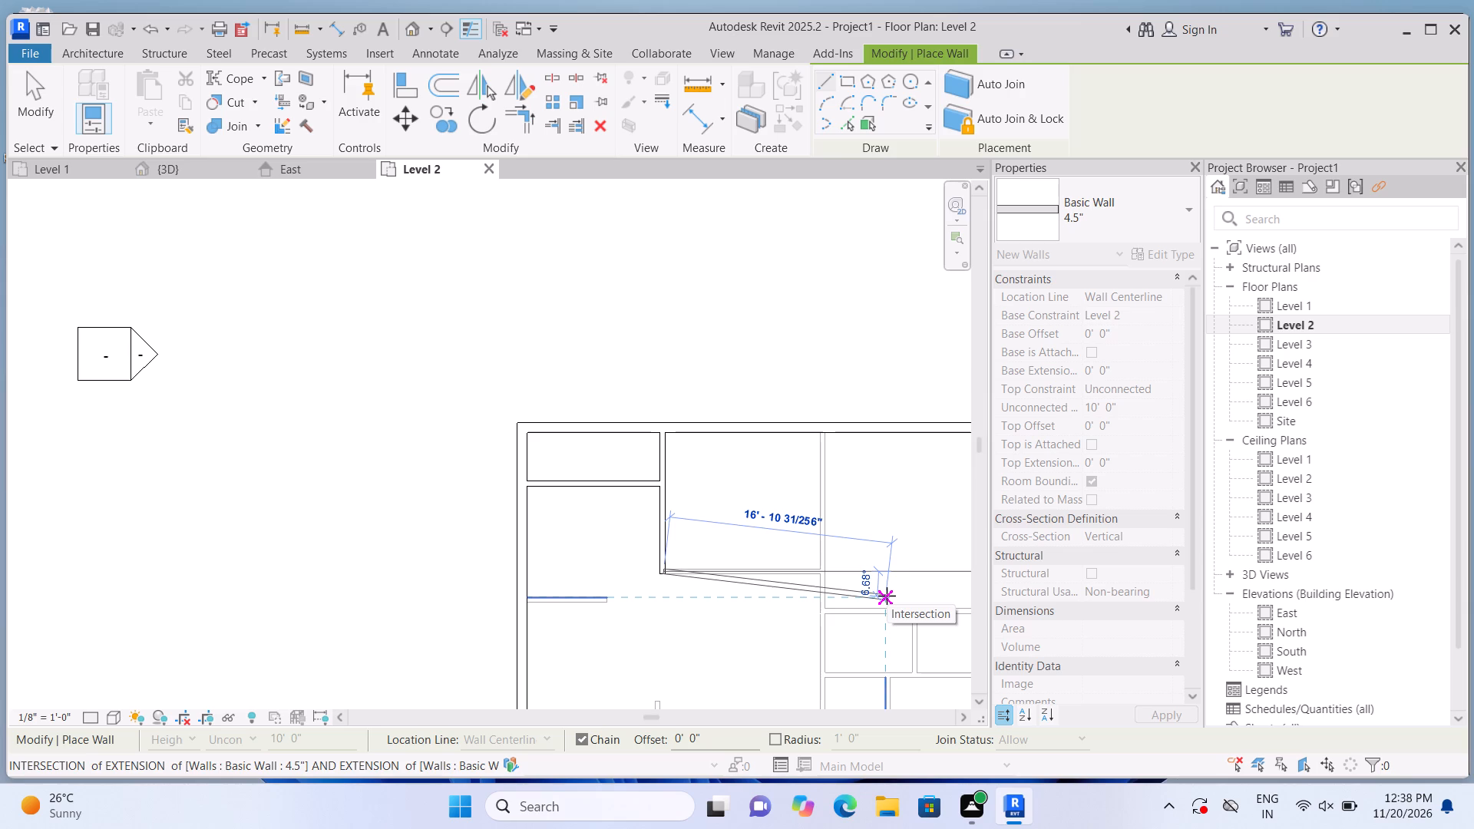
{"action": "scroll", "coordinate": [887, 595], "scroll_direction": "up", "scroll_amount": 10}
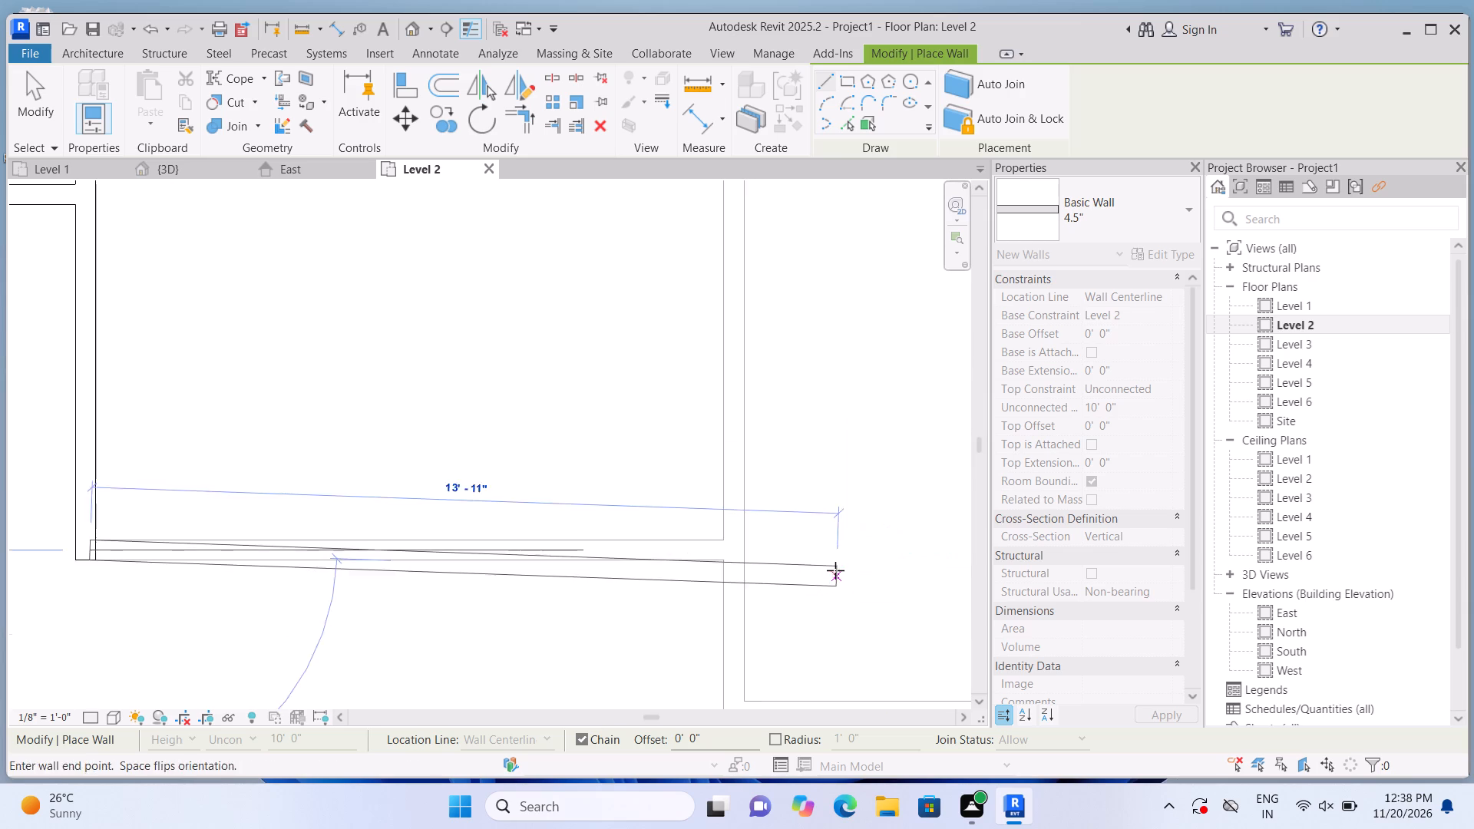
{"action": "scroll", "coordinate": [687, 560], "scroll_direction": "up", "scroll_amount": 6}
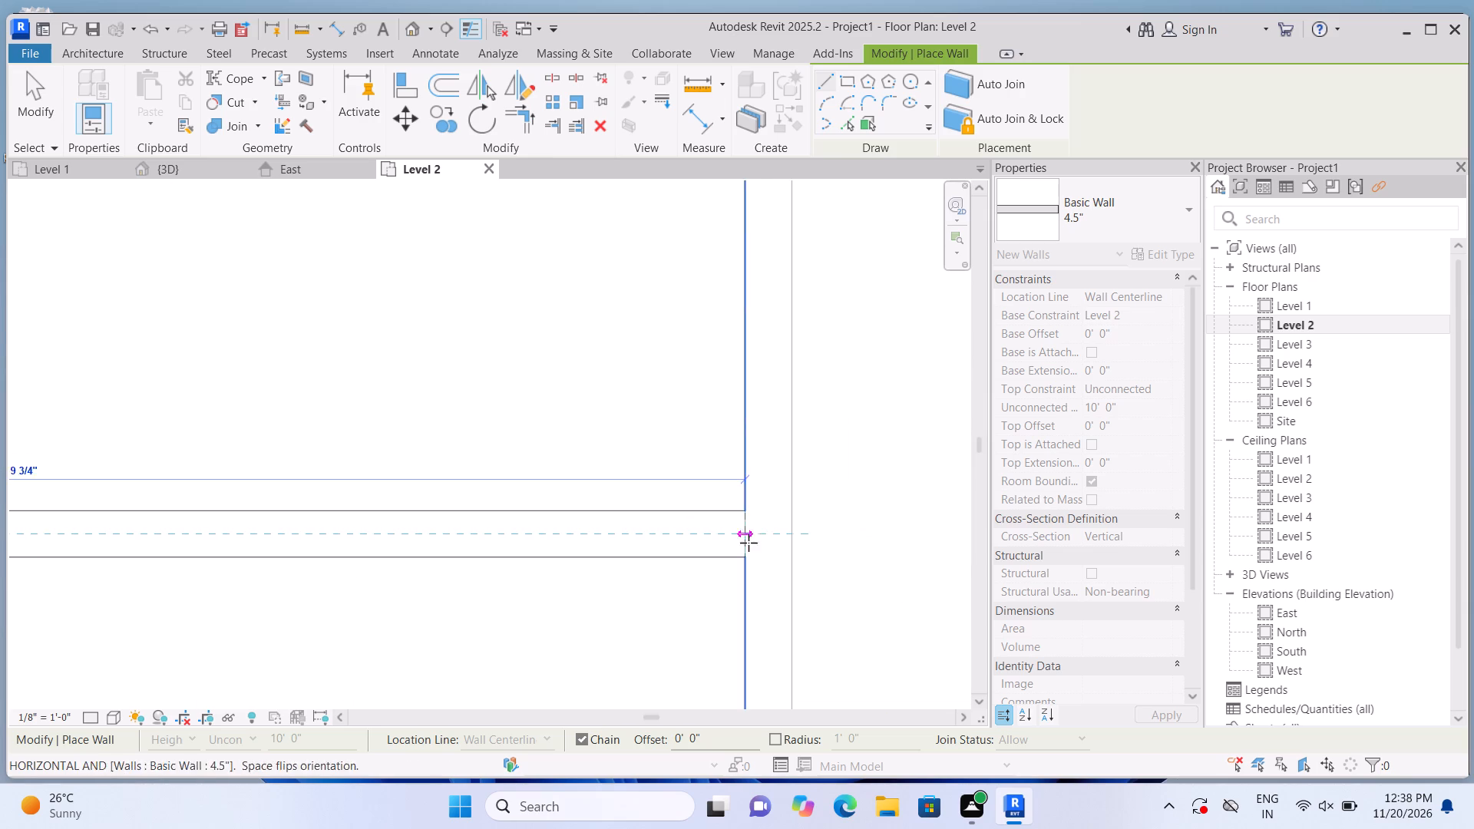
{"action": "left_click", "coordinate": [772, 543]}
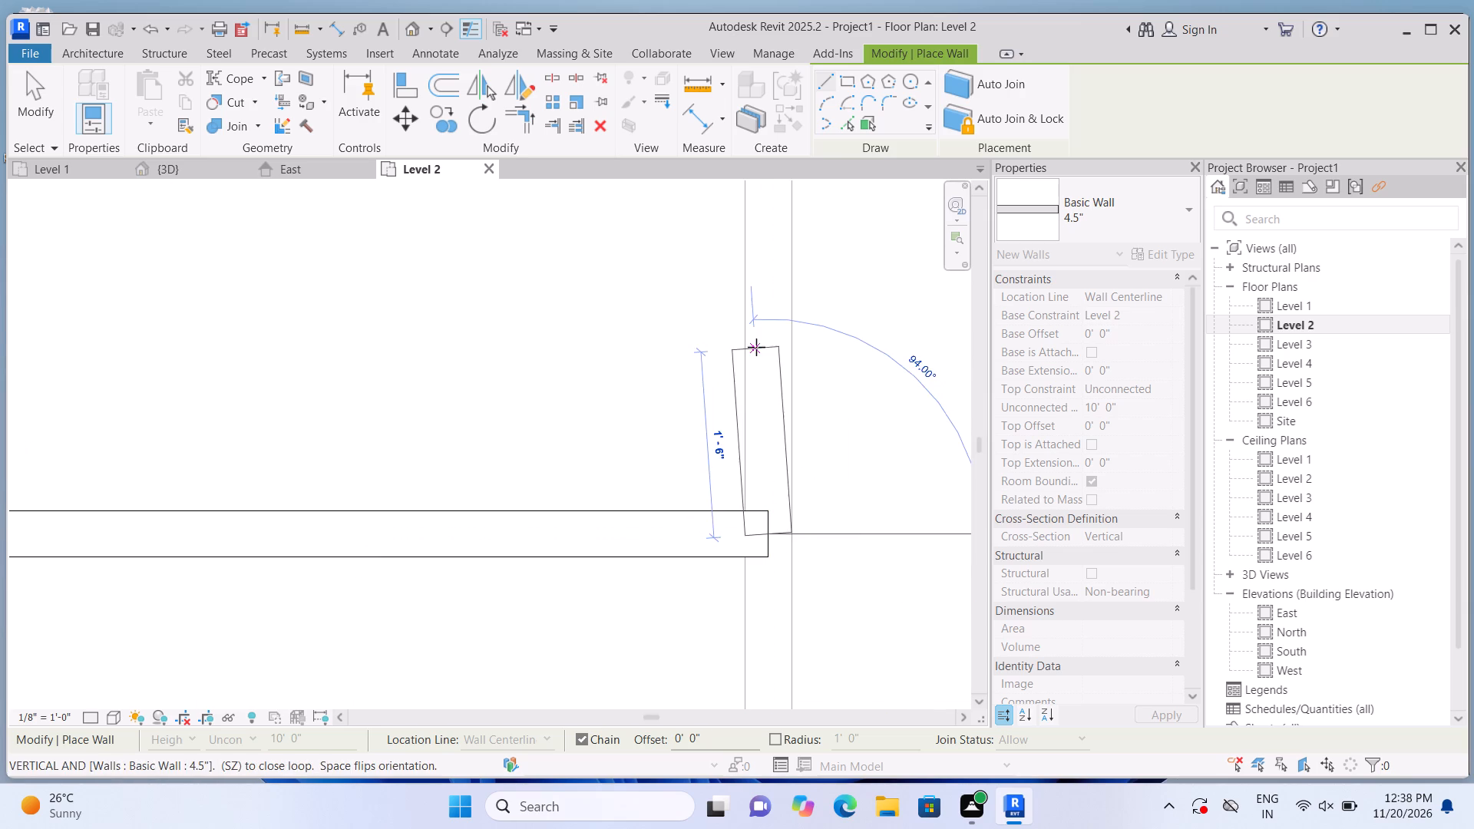
Continue the 4.5" wall north over the north-central room's east partition to the north exterior wall and end the chain.
{"action": "scroll", "coordinate": [754, 354], "scroll_direction": "down", "scroll_amount": 16}
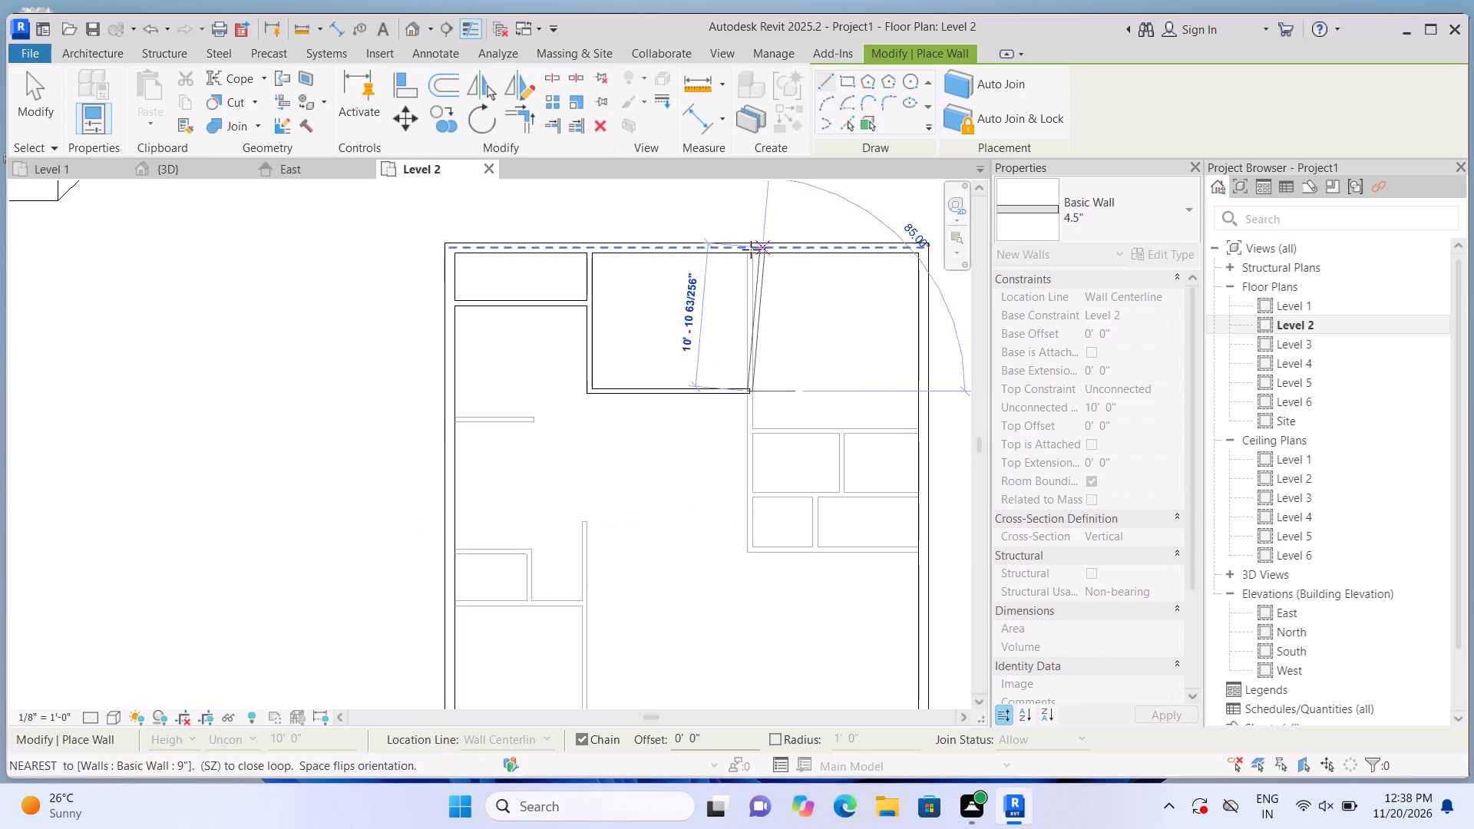
{"action": "scroll", "coordinate": [749, 249], "scroll_direction": "up", "scroll_amount": 14}
{"action": "left_click", "coordinate": [749, 249]}
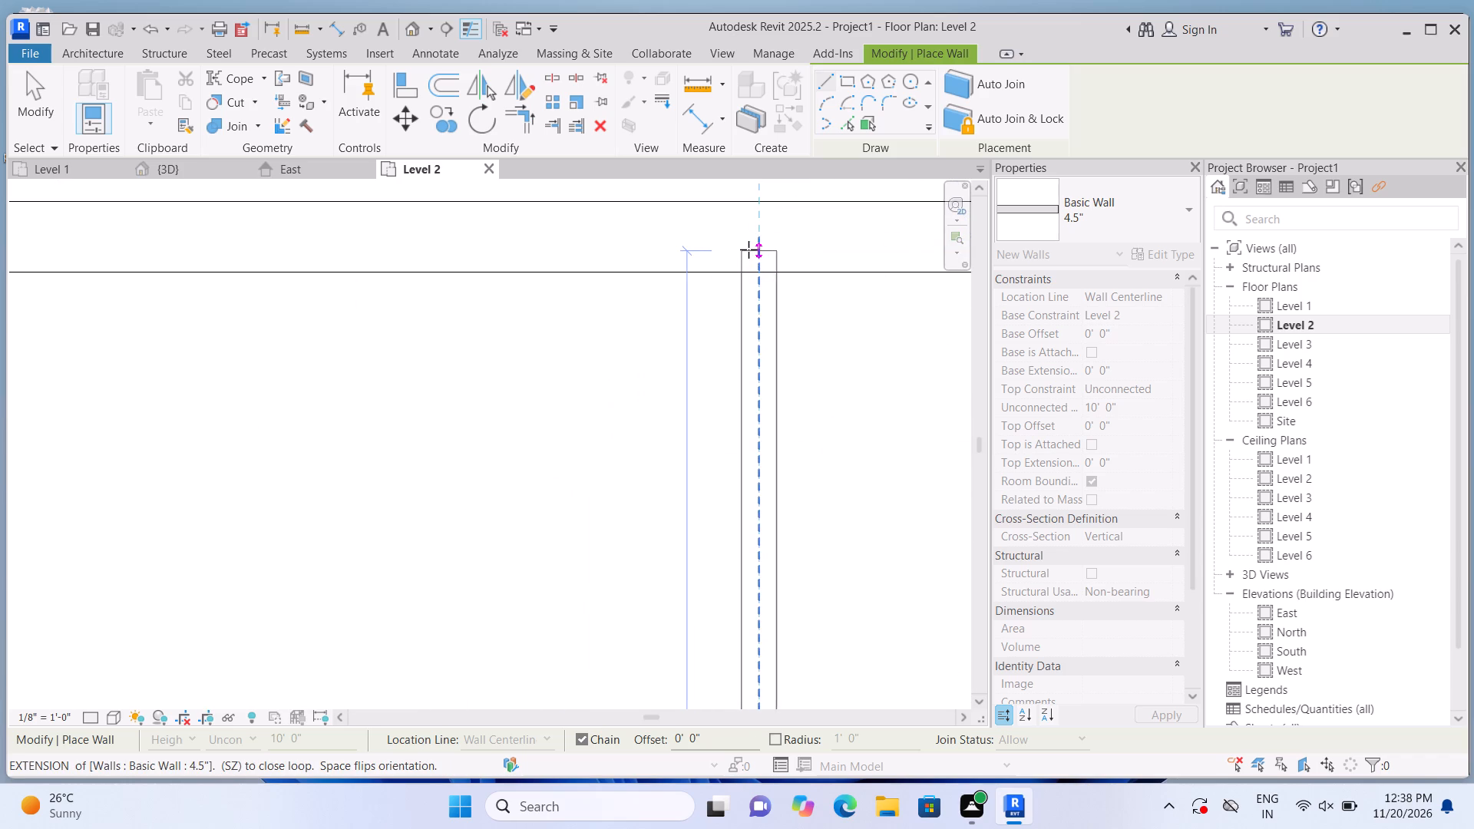
{"action": "key", "text": "Escape"}
Draw a 4.5" wall south from the north-central room's southeast corner, over the west partition of the four small east rooms, and end the chain.
{"action": "scroll", "coordinate": [743, 288], "scroll_direction": "down", "scroll_amount": 8}
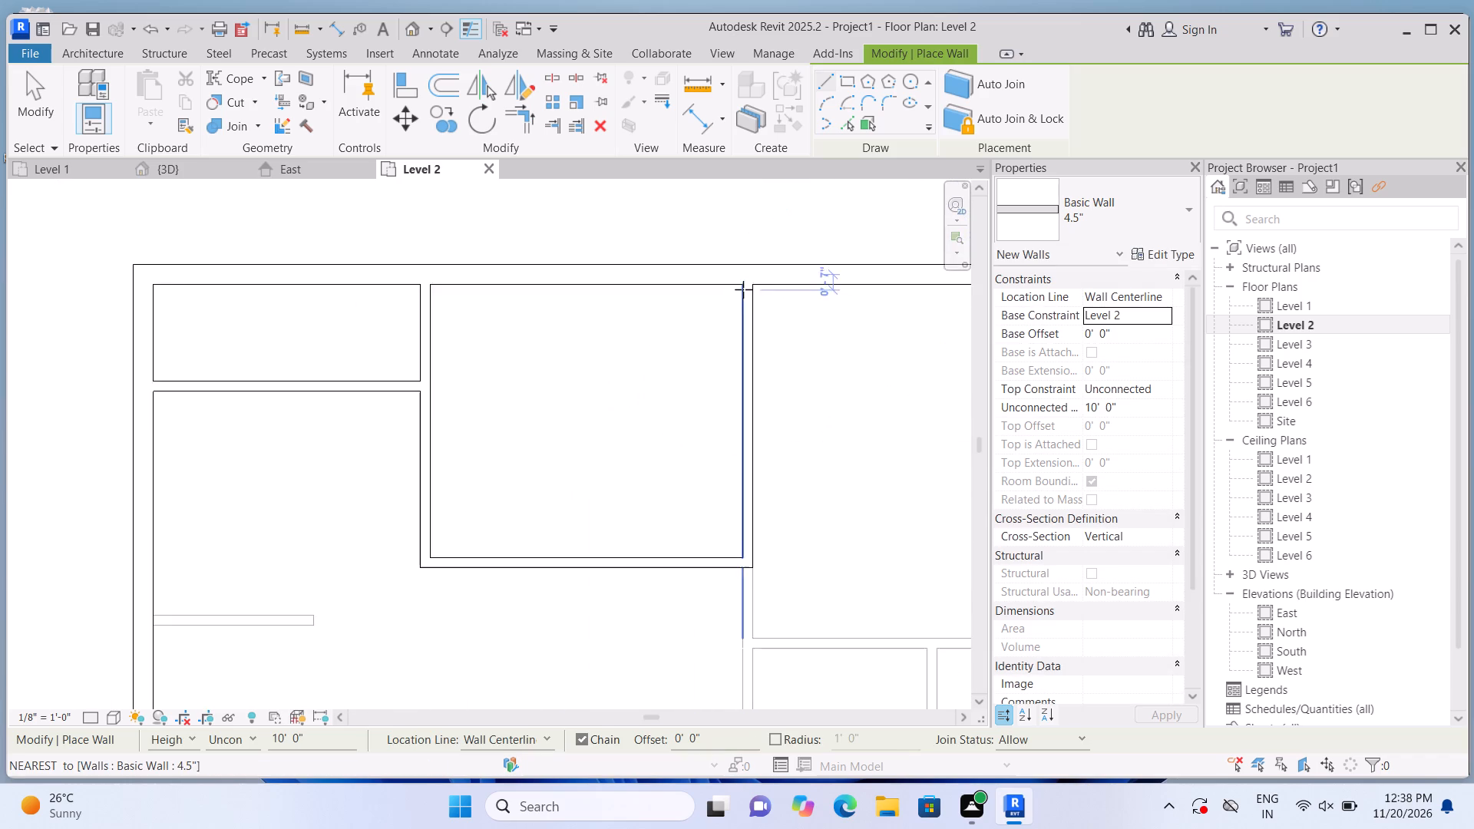
{"action": "scroll", "coordinate": [743, 289], "scroll_direction": "down", "scroll_amount": 9}
{"action": "scroll", "coordinate": [795, 363], "scroll_direction": "up", "scroll_amount": 6}
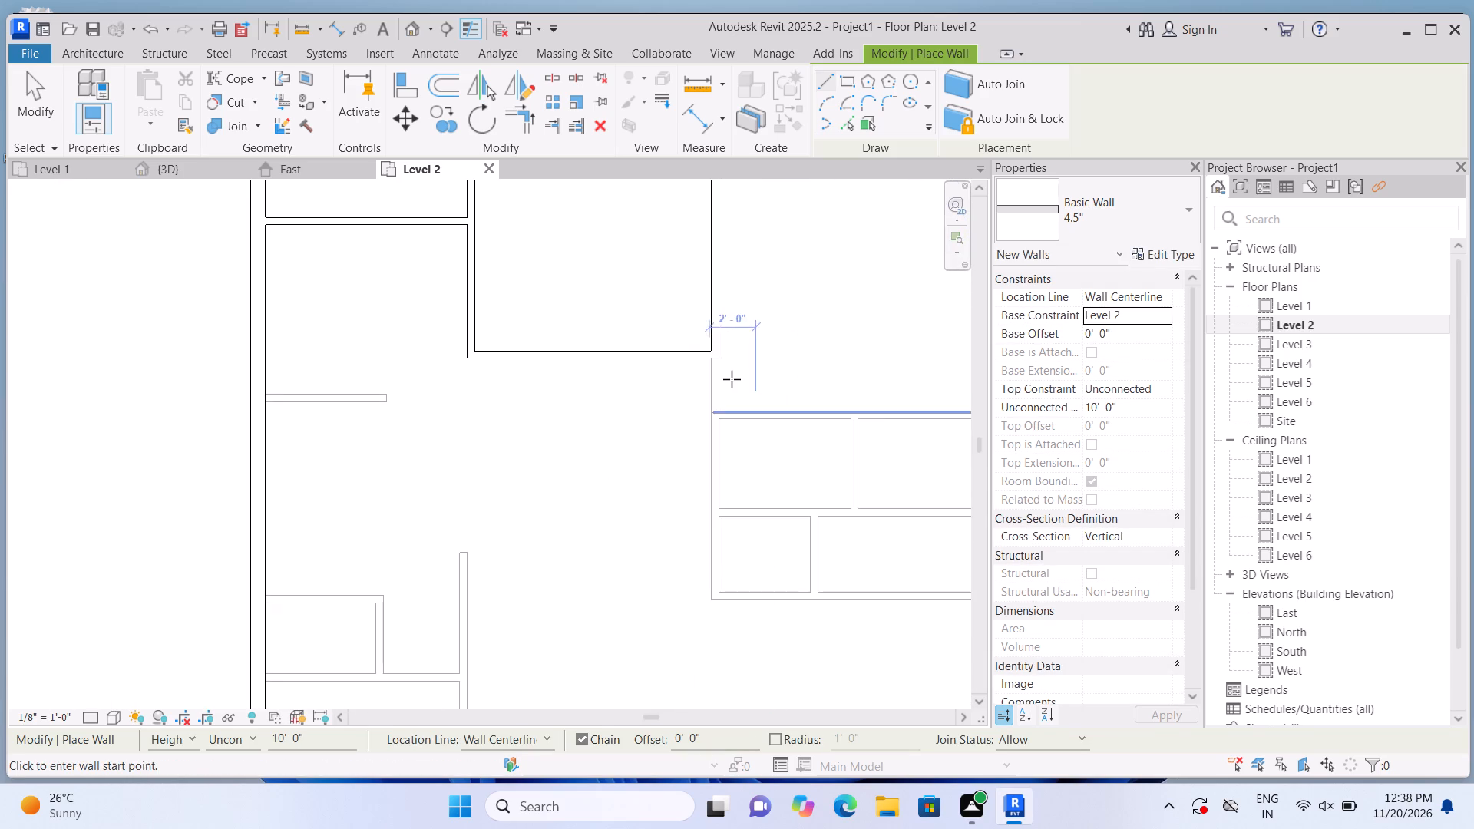
{"action": "scroll", "coordinate": [732, 379], "scroll_direction": "up", "scroll_amount": 11}
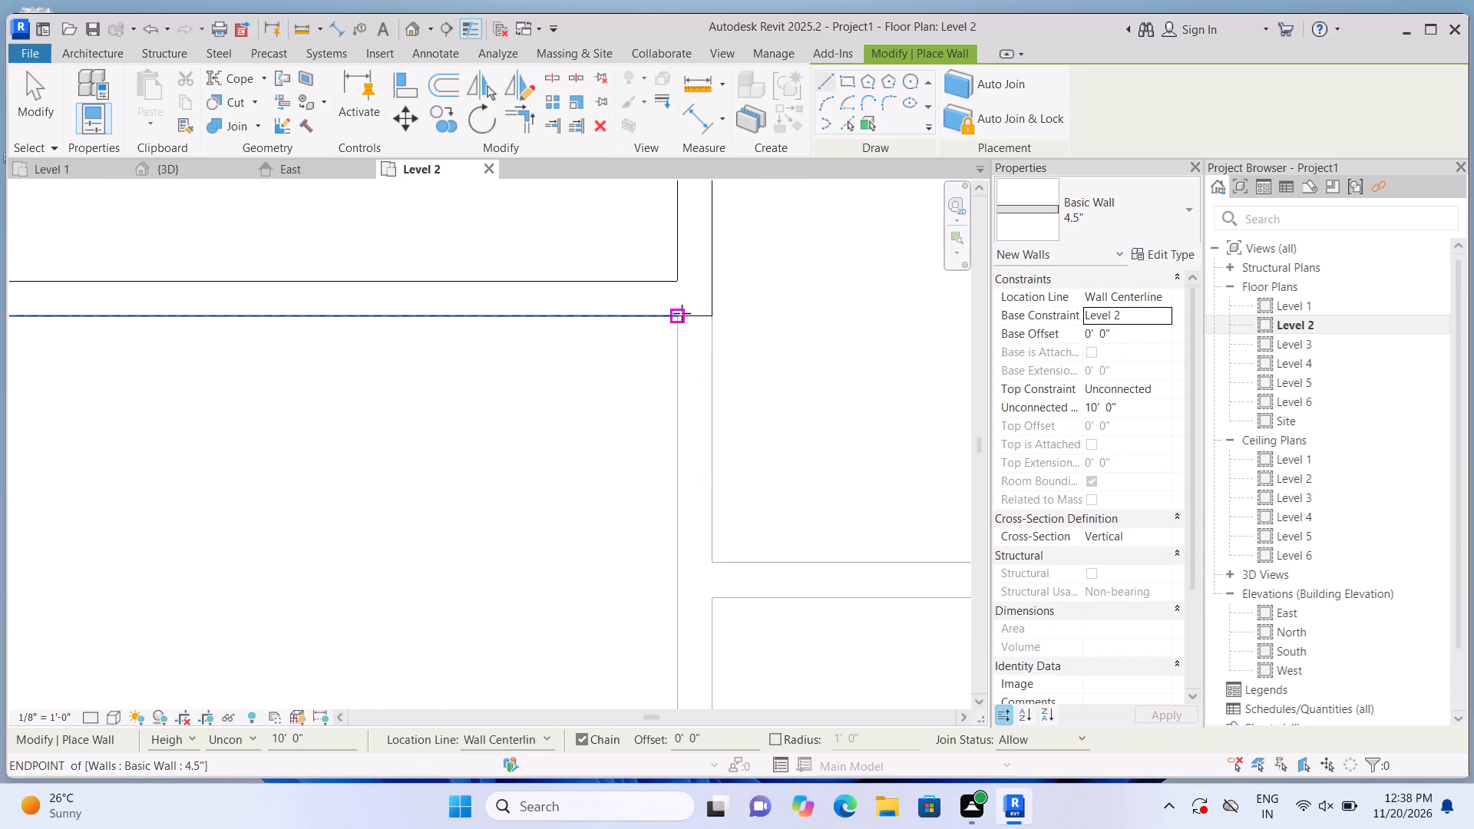
{"action": "left_click", "coordinate": [690, 322]}
{"action": "scroll", "coordinate": [699, 457], "scroll_direction": "down", "scroll_amount": 7}
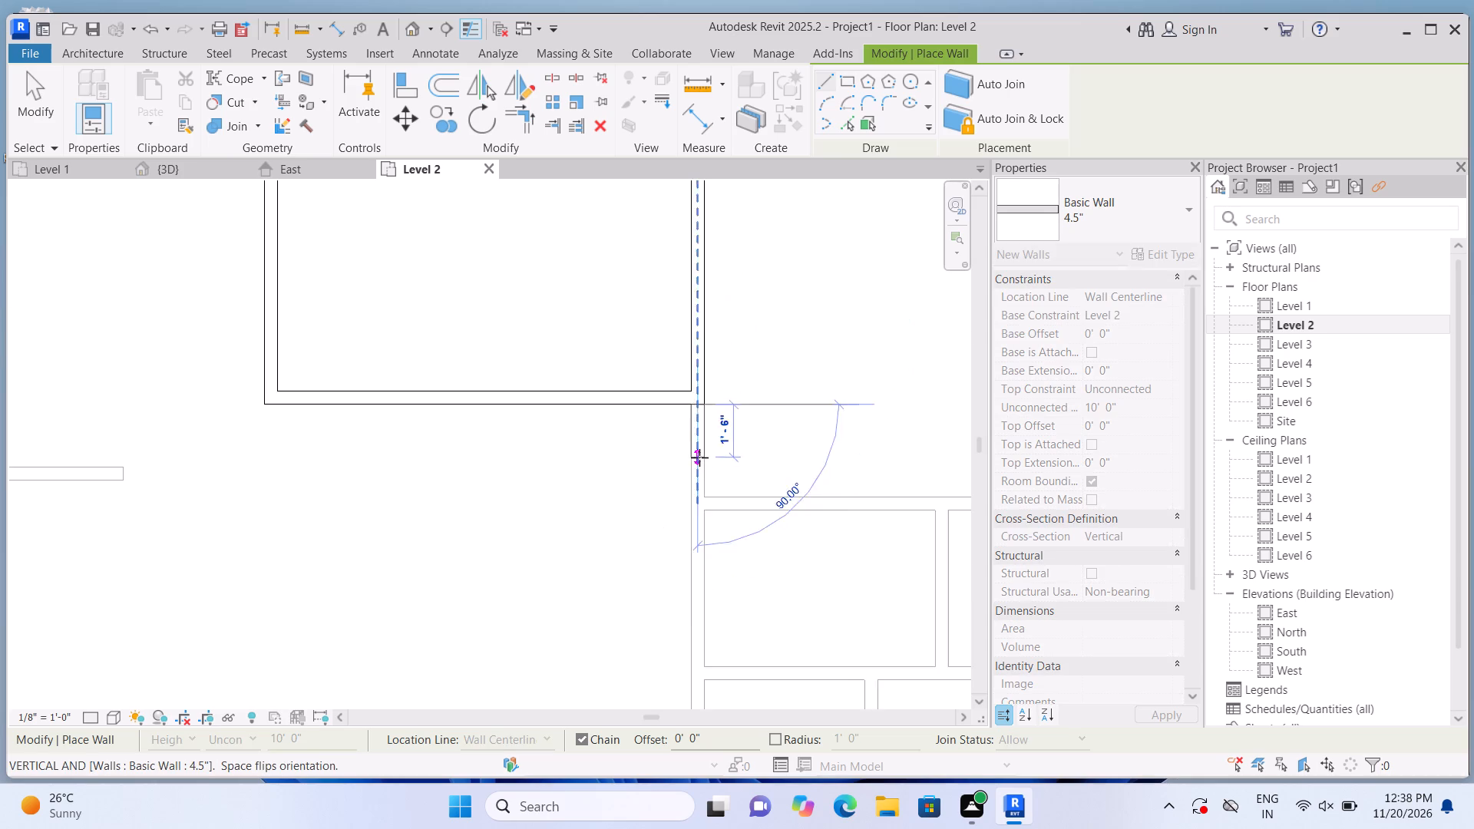
{"action": "scroll", "coordinate": [699, 457], "scroll_direction": "down", "scroll_amount": 8}
{"action": "scroll", "coordinate": [698, 557], "scroll_direction": "up", "scroll_amount": 9}
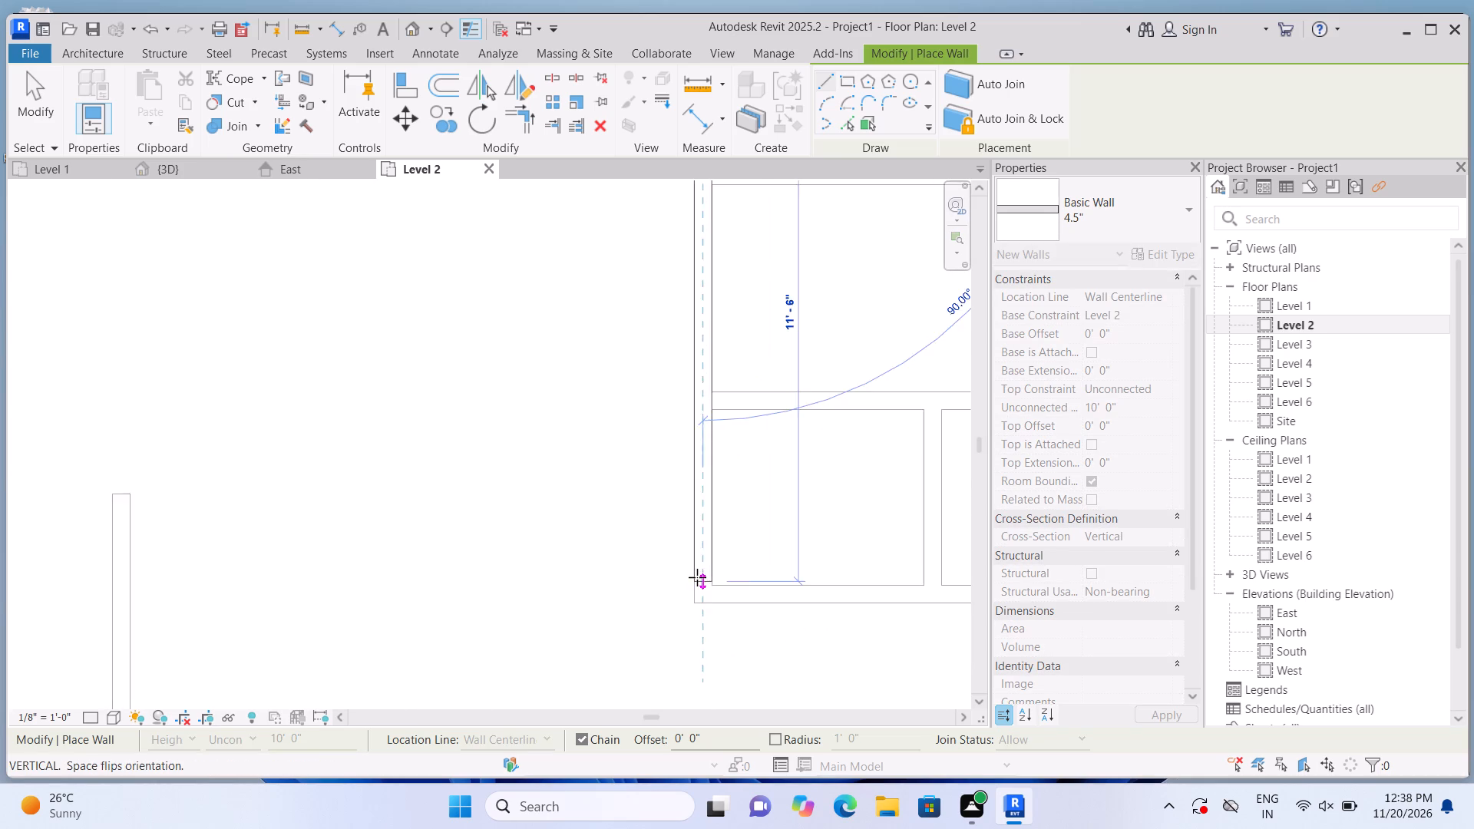
{"action": "scroll", "coordinate": [697, 577], "scroll_direction": "up", "scroll_amount": 9}
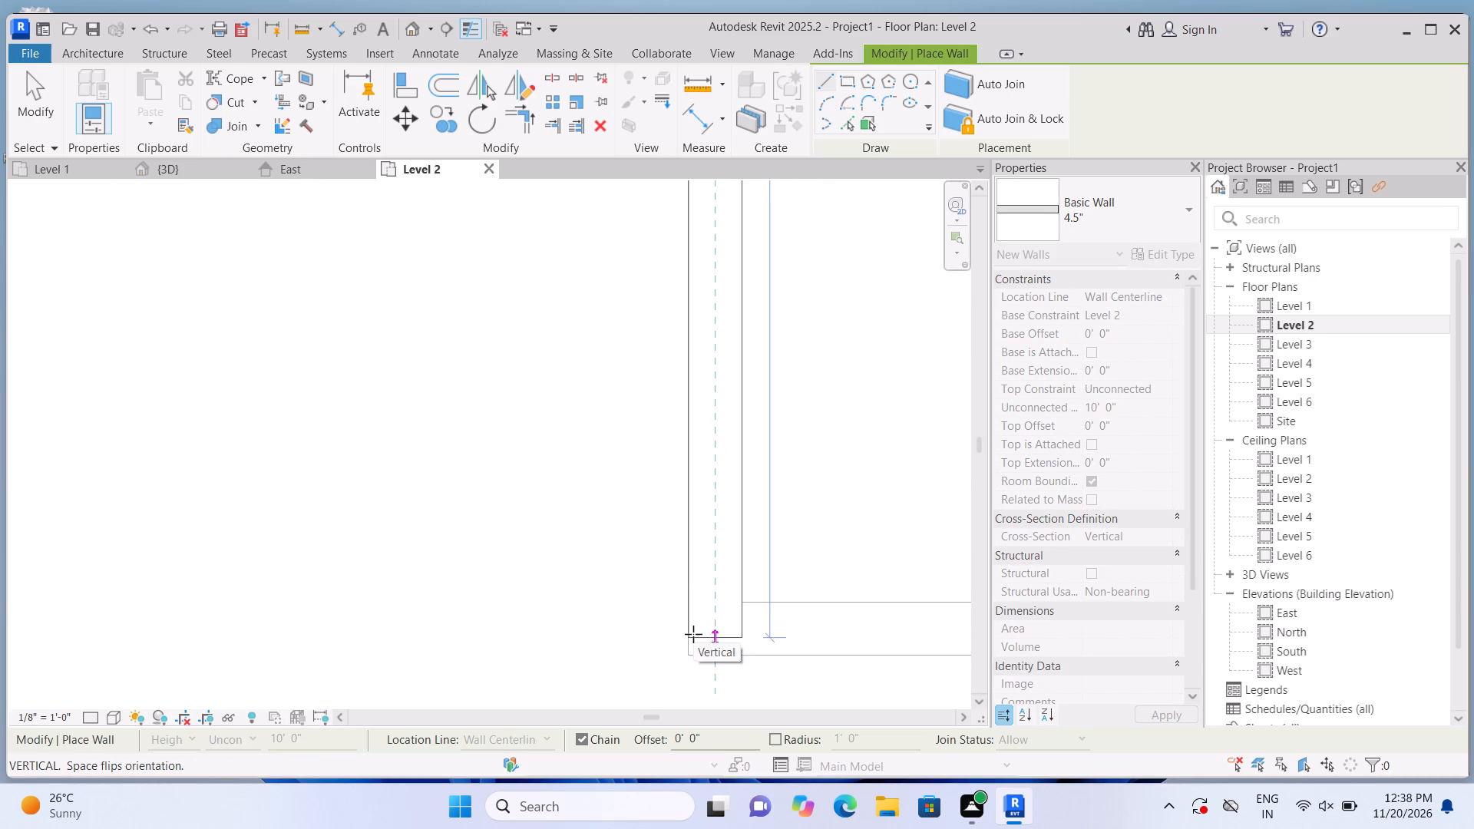
{"action": "left_click", "coordinate": [702, 622]}
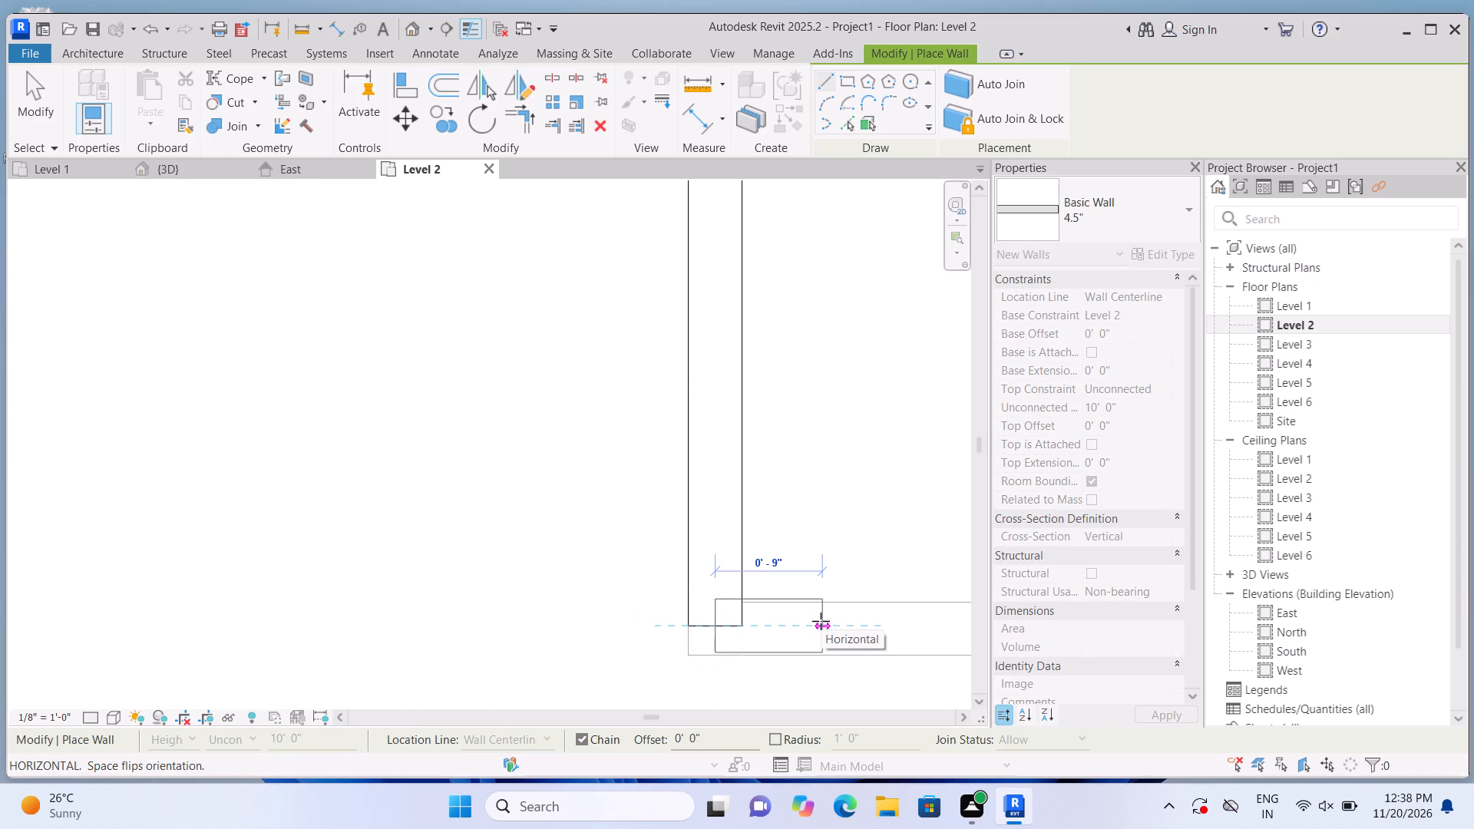
{"action": "key", "text": "Escape"}
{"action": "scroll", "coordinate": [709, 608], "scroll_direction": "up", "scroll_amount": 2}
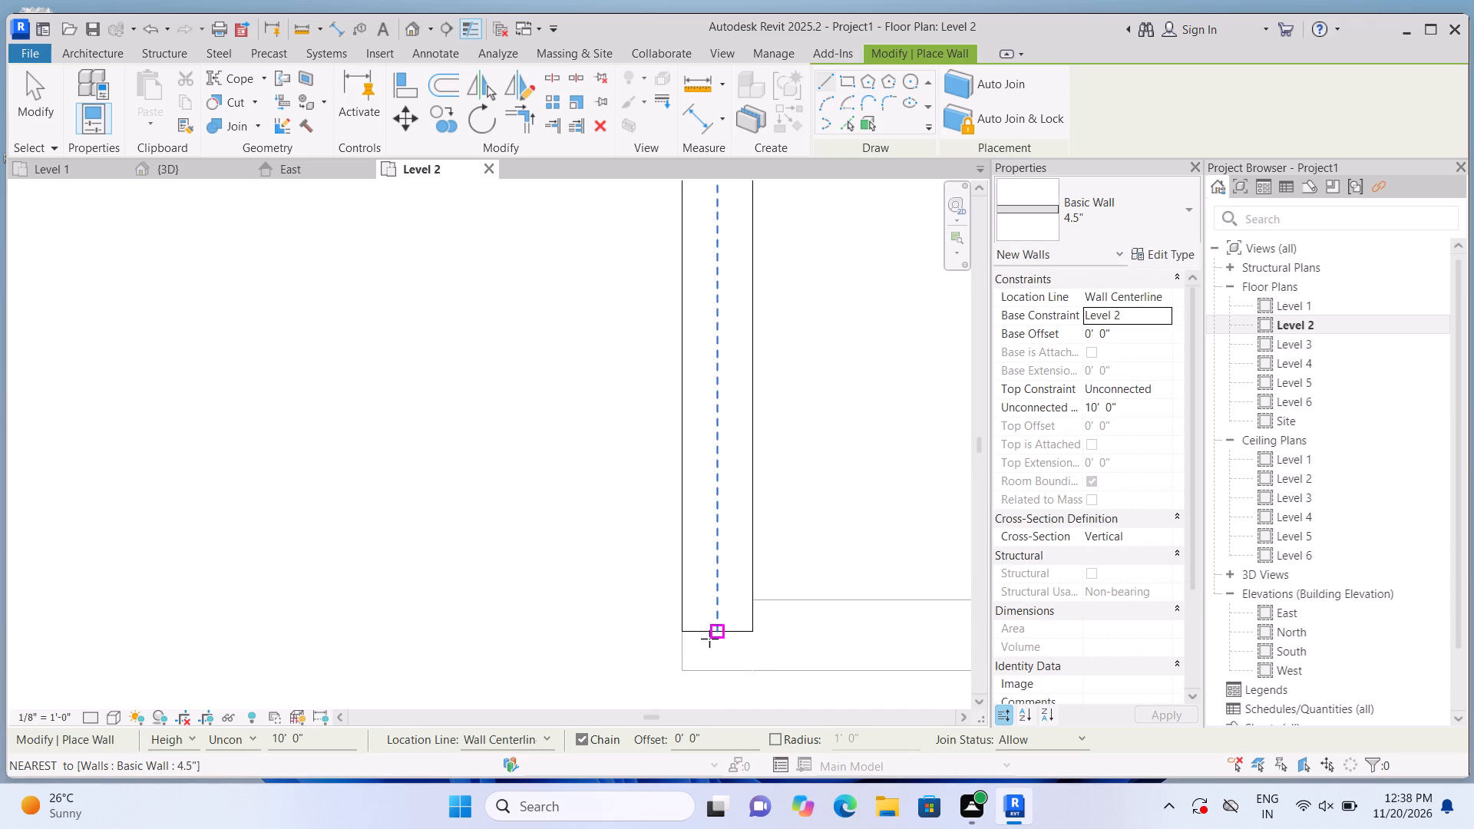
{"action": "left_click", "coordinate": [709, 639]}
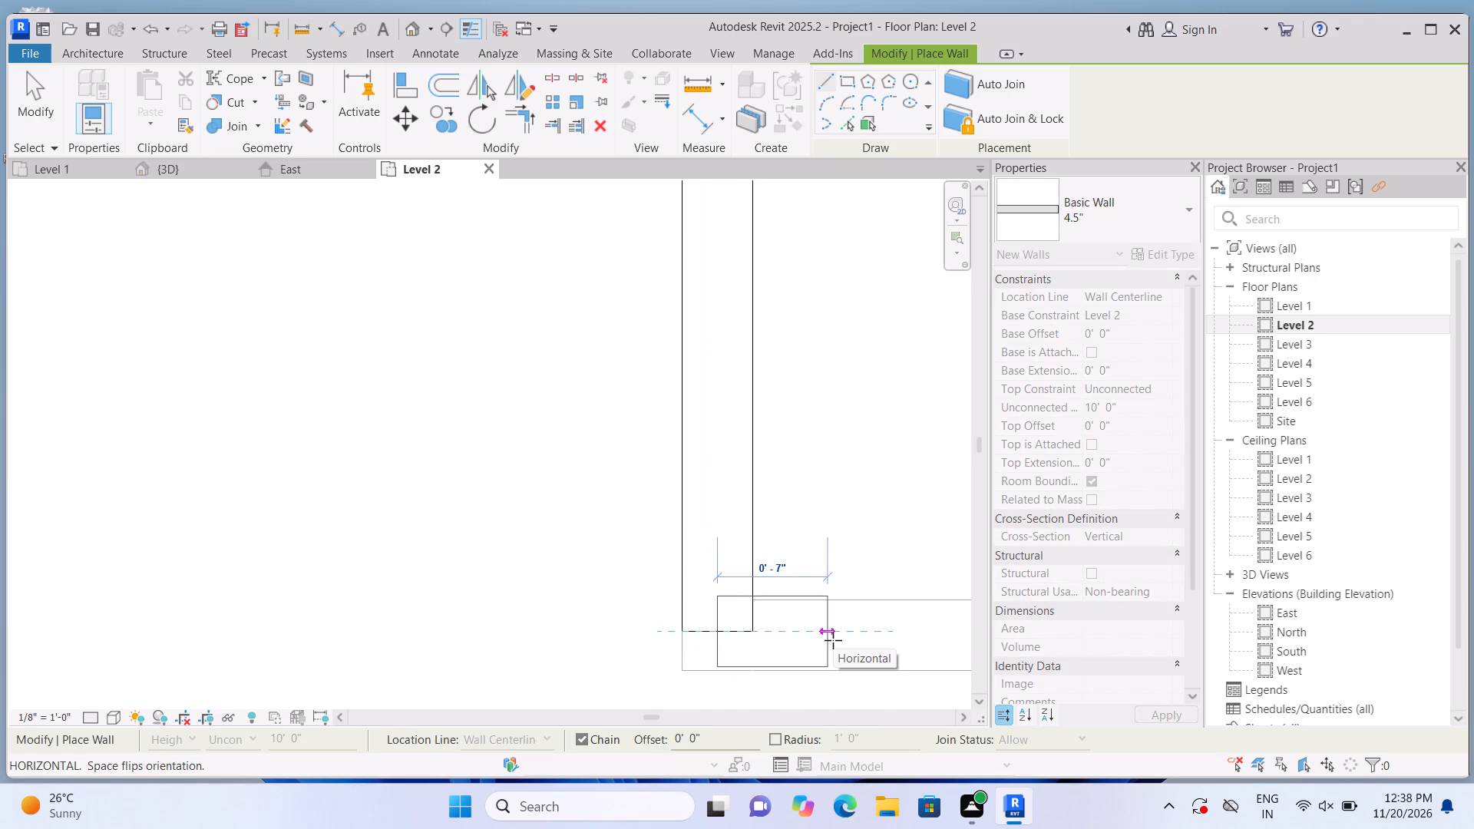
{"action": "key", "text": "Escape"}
Draw a 4.5" wall over the south partition of the four small east rooms, from their southwest corner to the east exterior wall.
{"action": "scroll", "coordinate": [765, 648], "scroll_direction": "up", "scroll_amount": 3}
{"action": "left_click", "coordinate": [710, 632]}
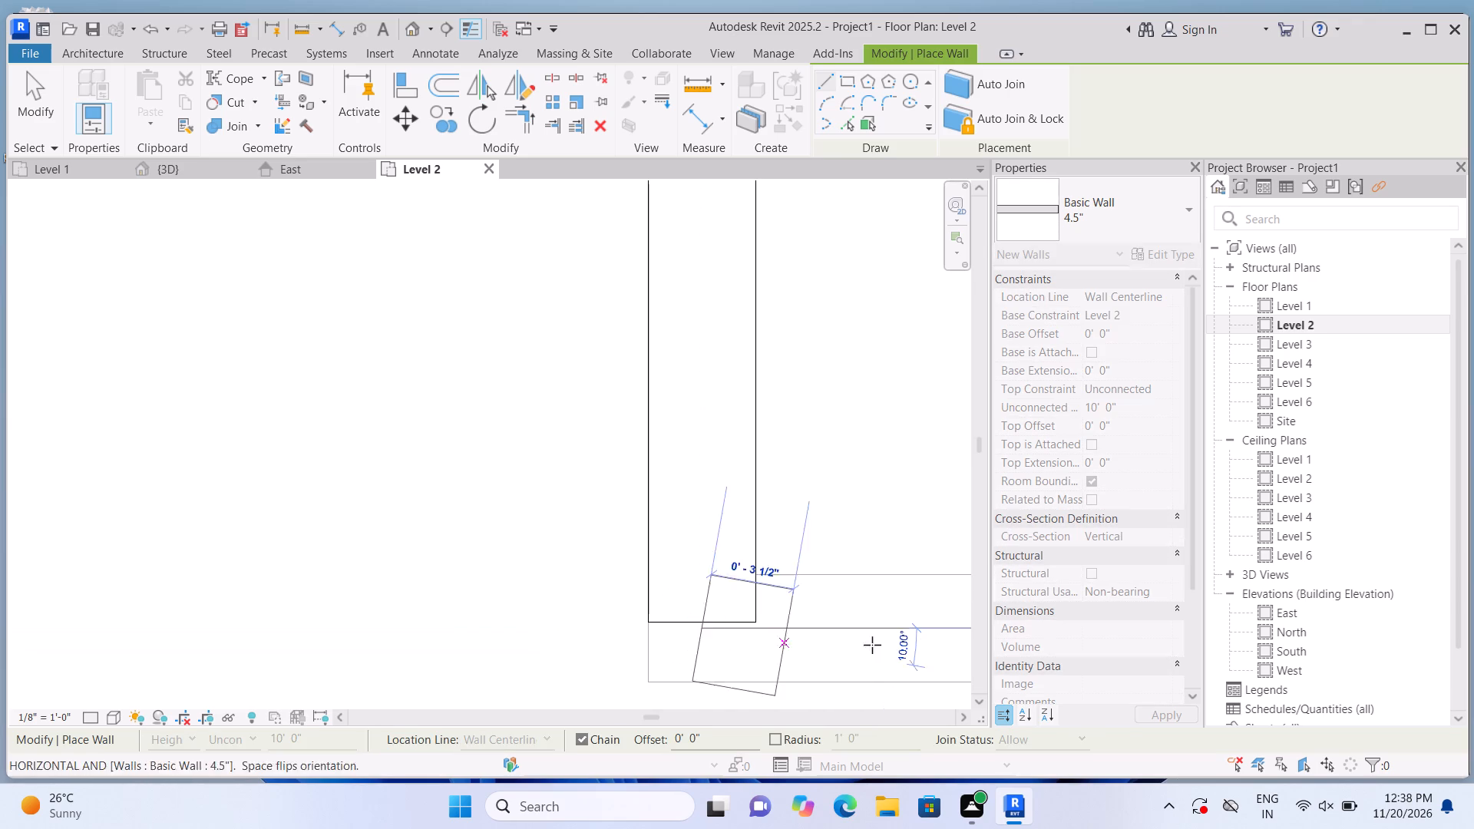
{"action": "scroll", "coordinate": [913, 628], "scroll_direction": "down", "scroll_amount": 17}
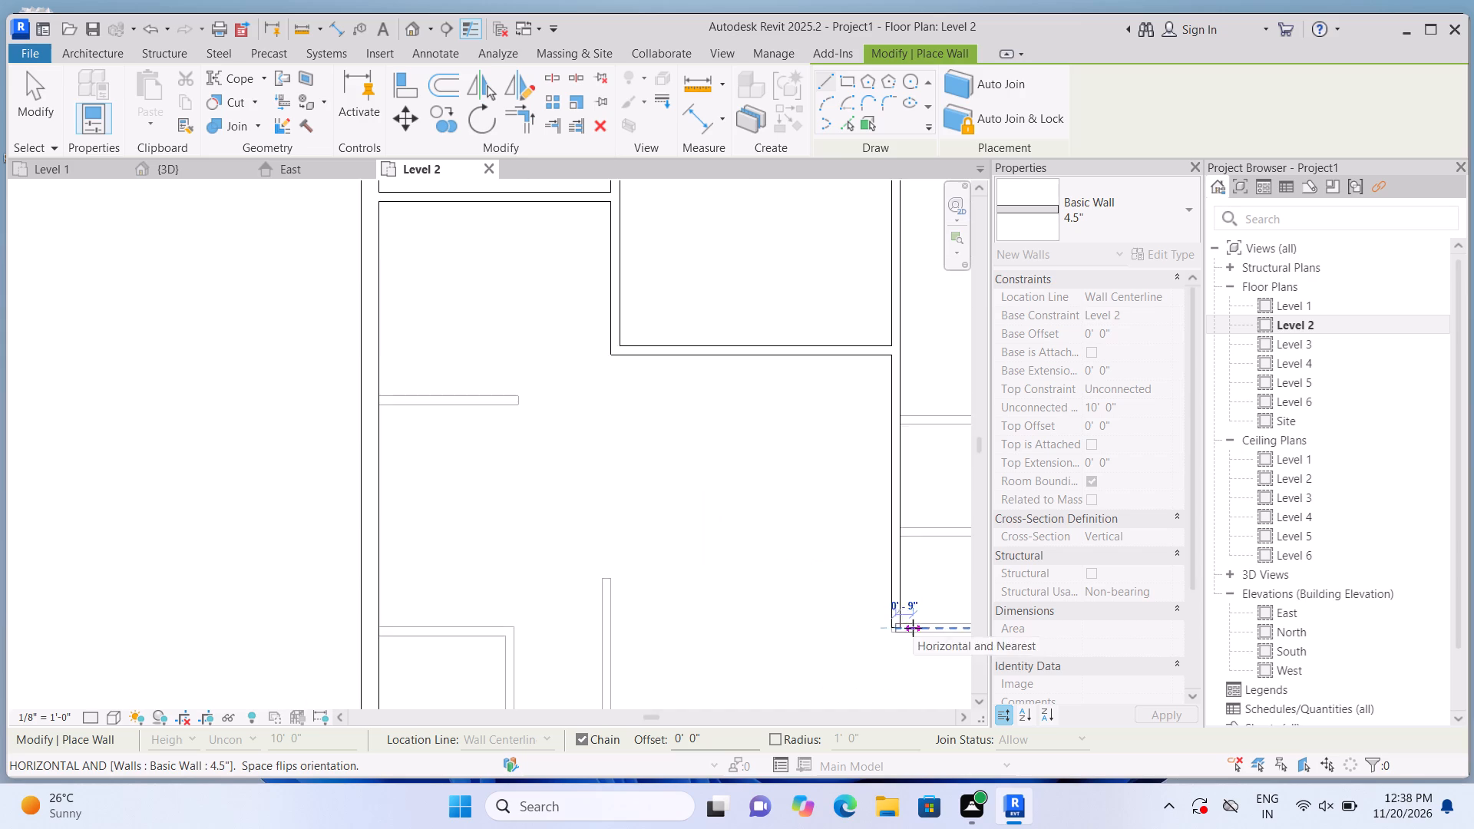
{"action": "scroll", "coordinate": [913, 628], "scroll_direction": "down", "scroll_amount": 4}
{"action": "middle_click_drag", "start_coordinate": [888, 625], "coordinate": [714, 588]}
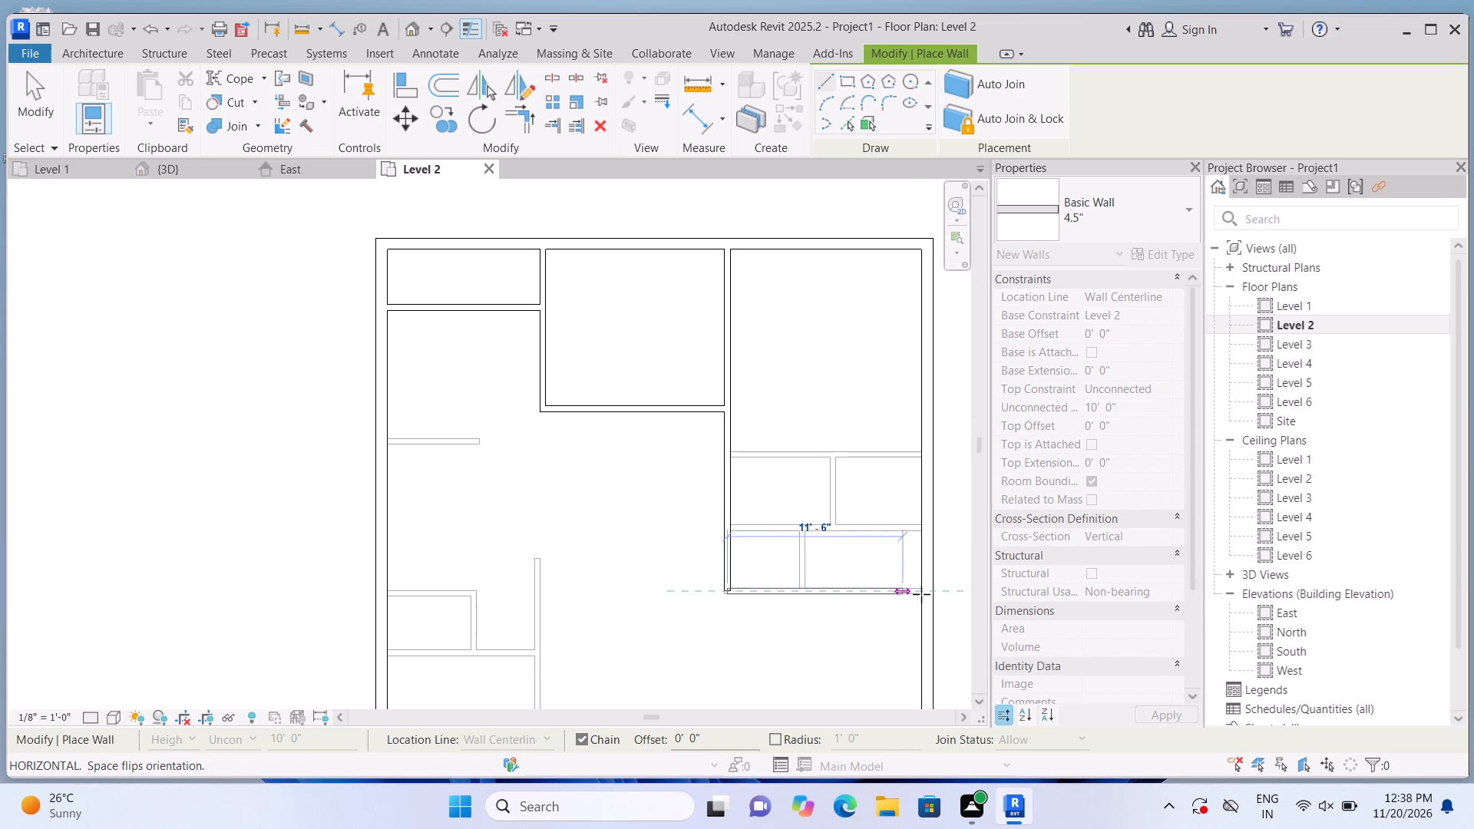
{"action": "scroll", "coordinate": [921, 594], "scroll_direction": "up", "scroll_amount": 12}
{"action": "left_click", "coordinate": [921, 594]}
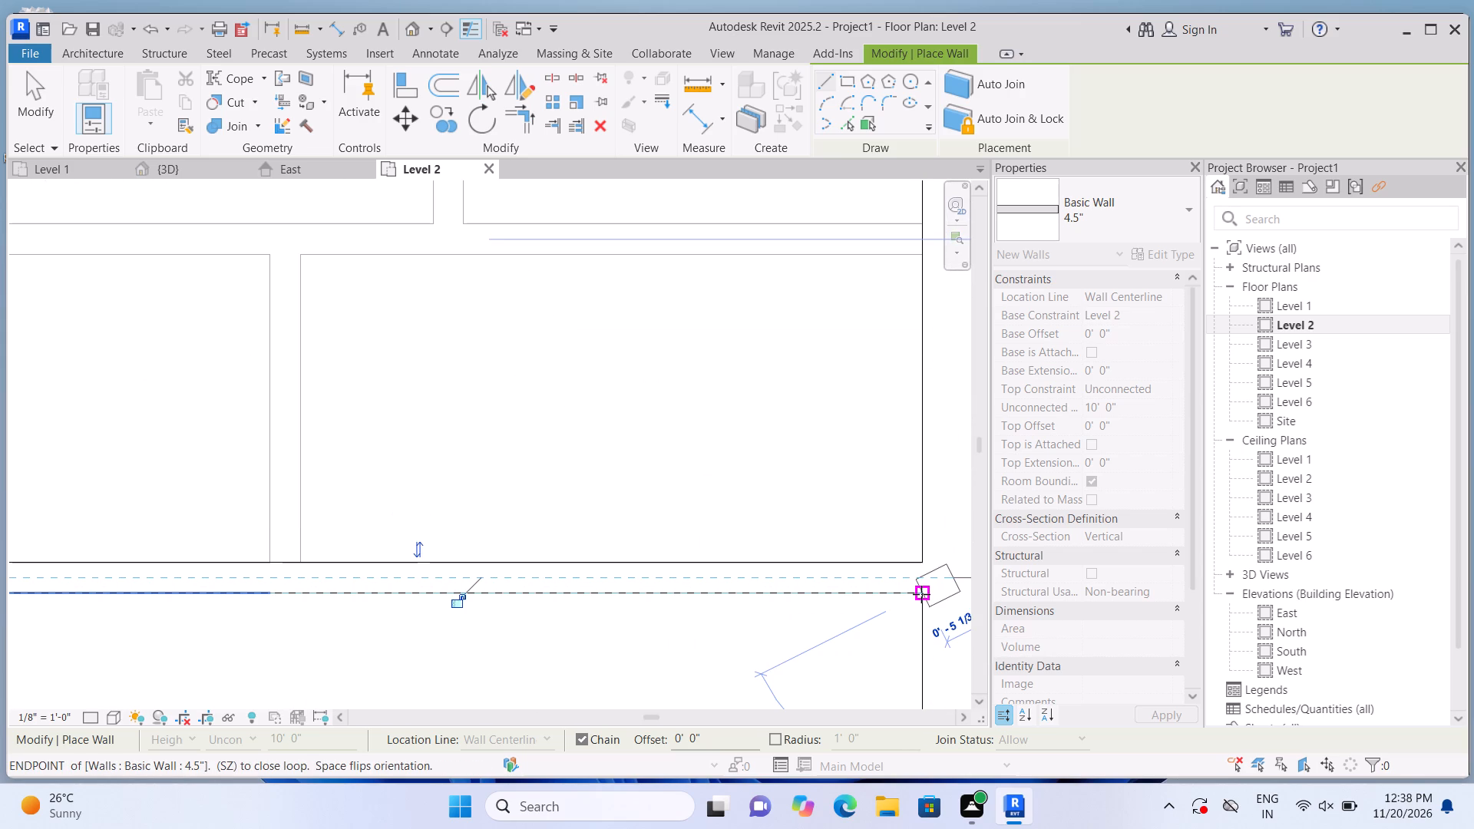
{"action": "key", "text": "Escape"}
Draw a 4.5" wall about 12'-9" long over the partition between the two rows of small east rooms, from their west partition to the east exterior wall.
{"action": "scroll", "coordinate": [858, 659], "scroll_direction": "down", "scroll_amount": 3}
{"action": "scroll", "coordinate": [790, 592], "scroll_direction": "down", "scroll_amount": 1}
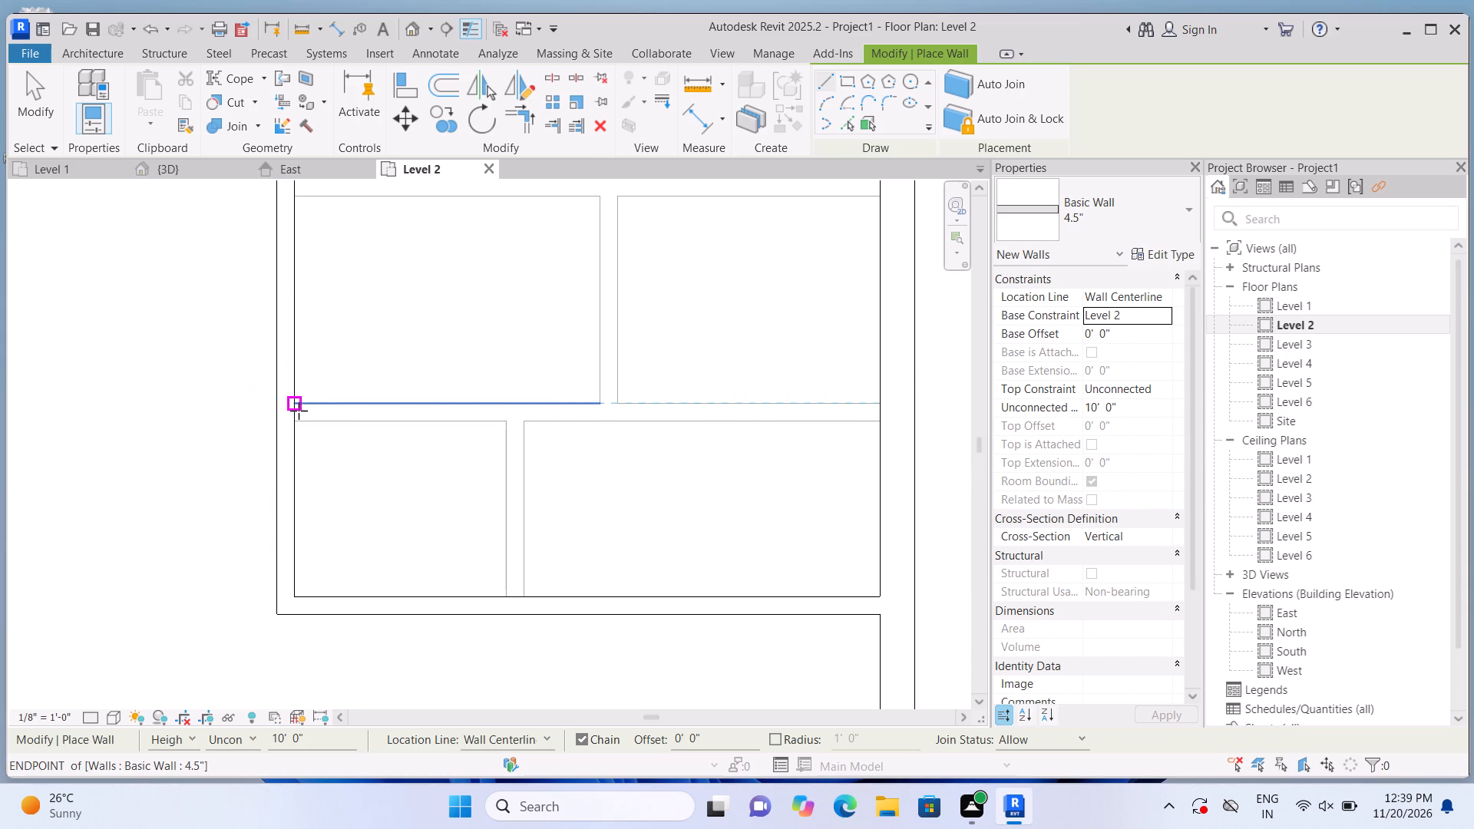
{"action": "scroll", "coordinate": [299, 416], "scroll_direction": "up", "scroll_amount": 7}
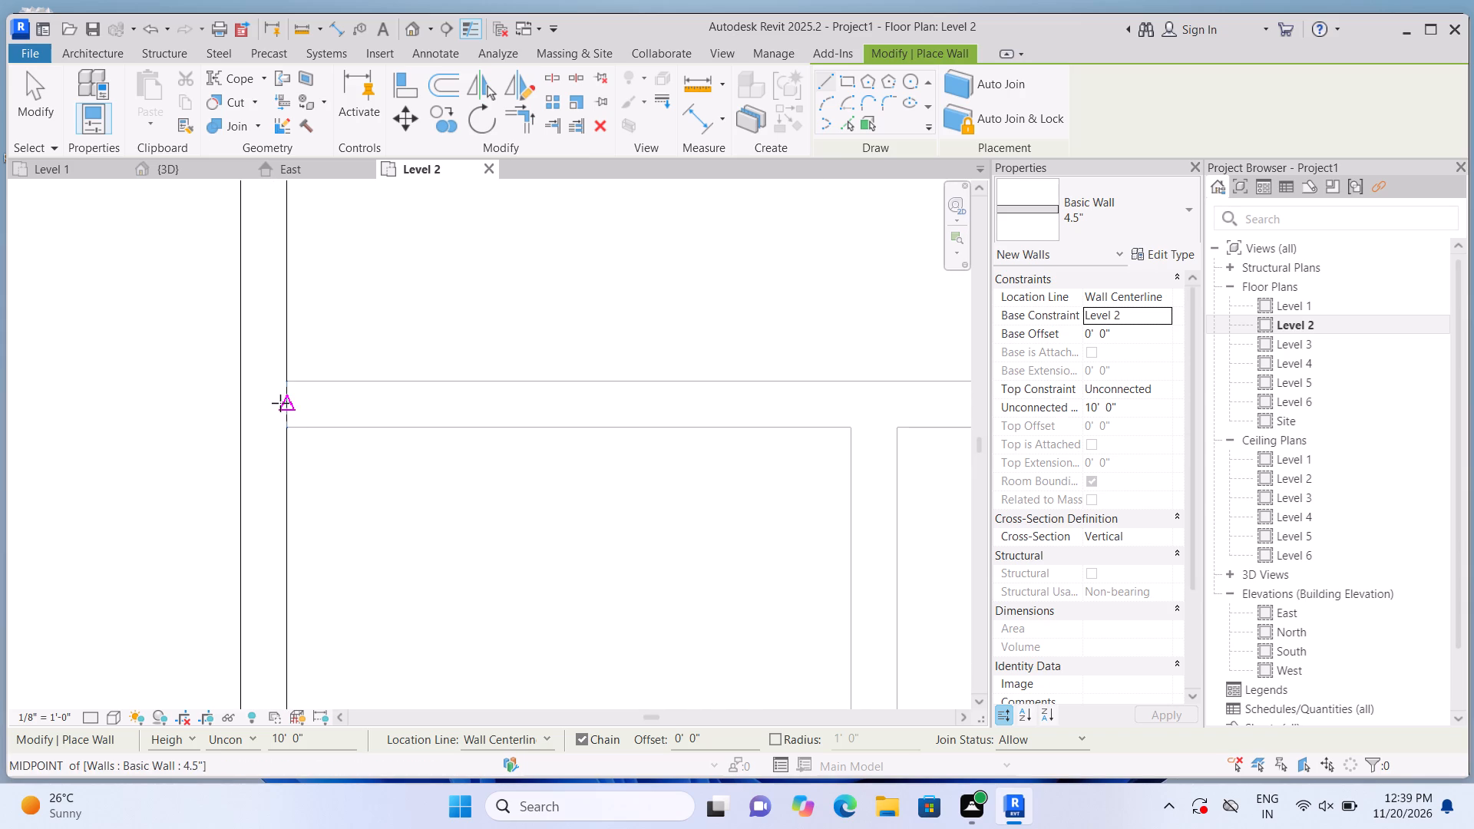
{"action": "left_click", "coordinate": [280, 403]}
{"action": "scroll", "coordinate": [601, 430], "scroll_direction": "down", "scroll_amount": 12}
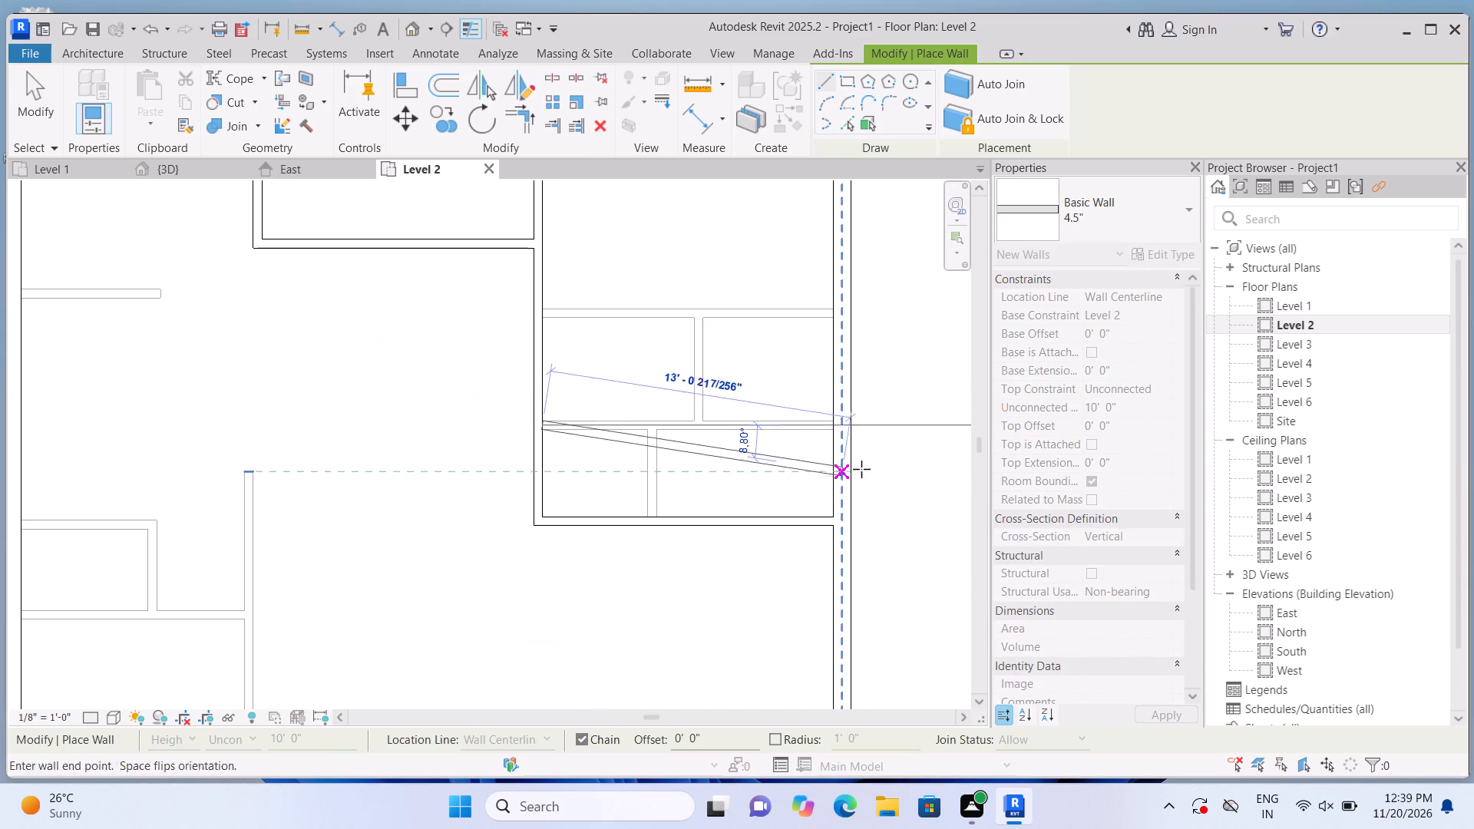
{"action": "scroll", "coordinate": [842, 426], "scroll_direction": "up", "scroll_amount": 8}
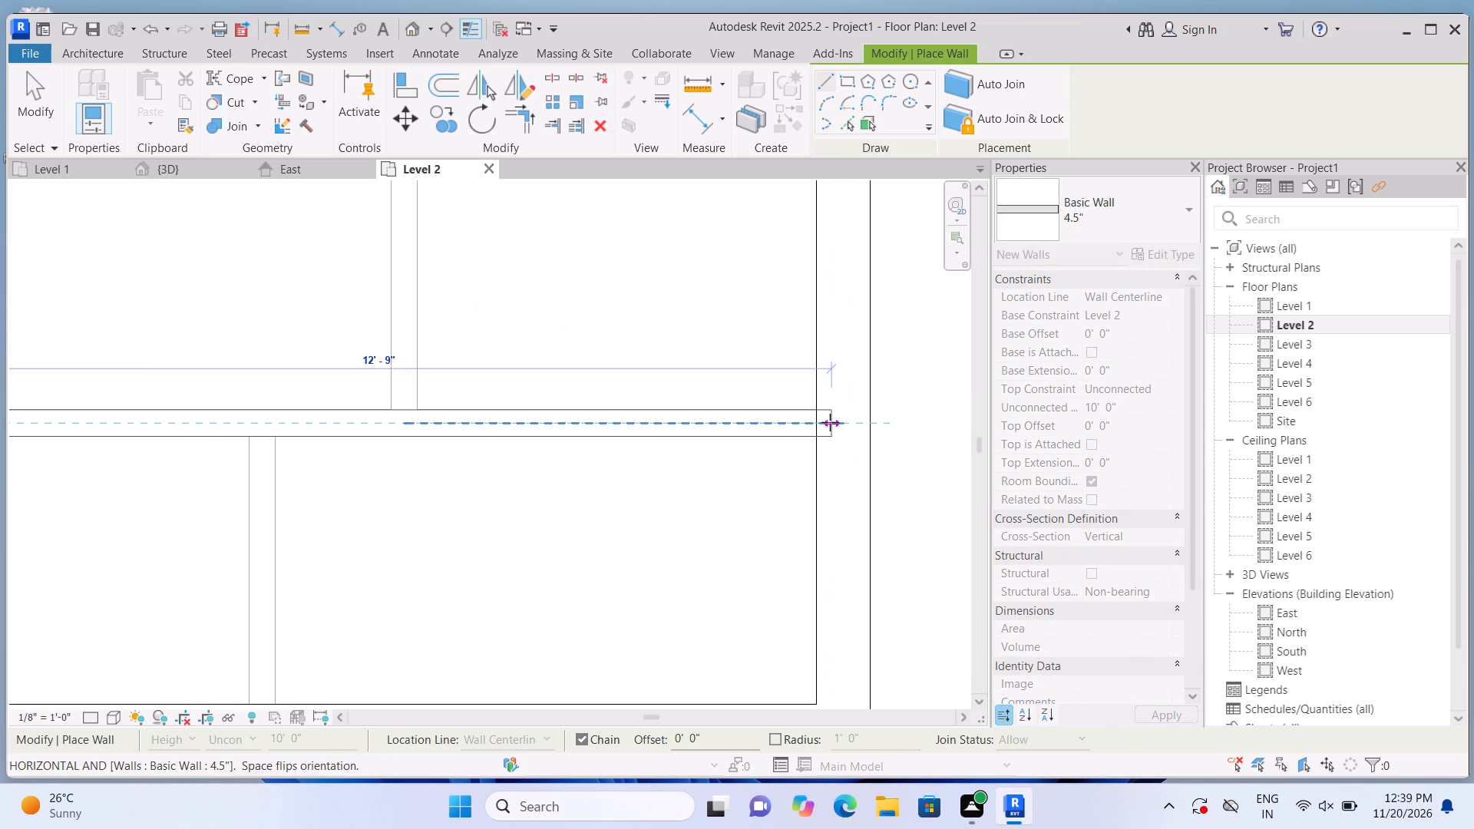
{"action": "left_click", "coordinate": [830, 422]}
{"action": "key", "text": "Escape"}
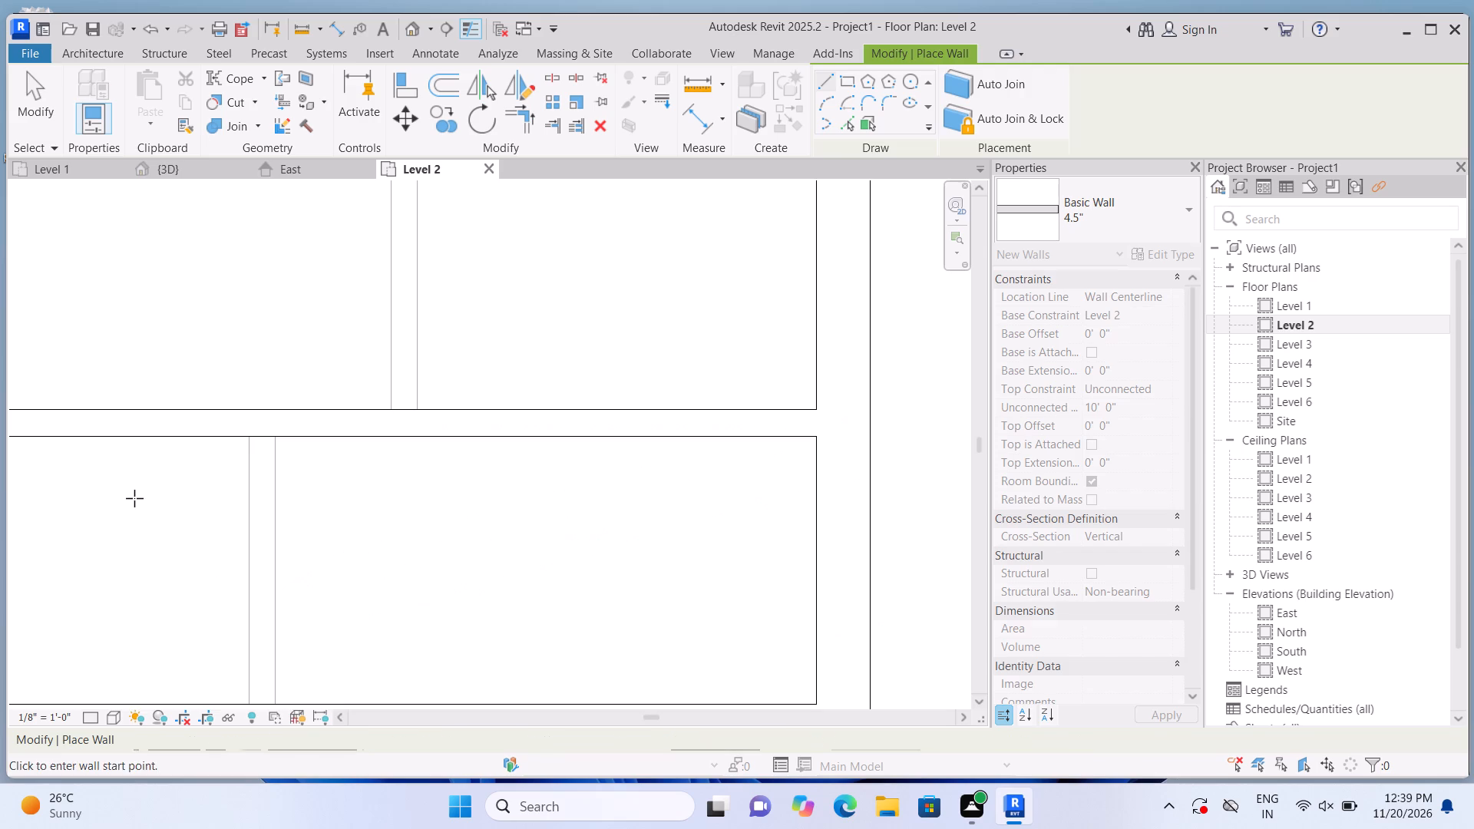
Draw a 4.5" wall over the north-south divider in the southern row of small east rooms, from the middle partition to the south partition.
{"action": "scroll", "coordinate": [240, 467], "scroll_direction": "down", "scroll_amount": 7}
{"action": "scroll", "coordinate": [273, 468], "scroll_direction": "up", "scroll_amount": 9}
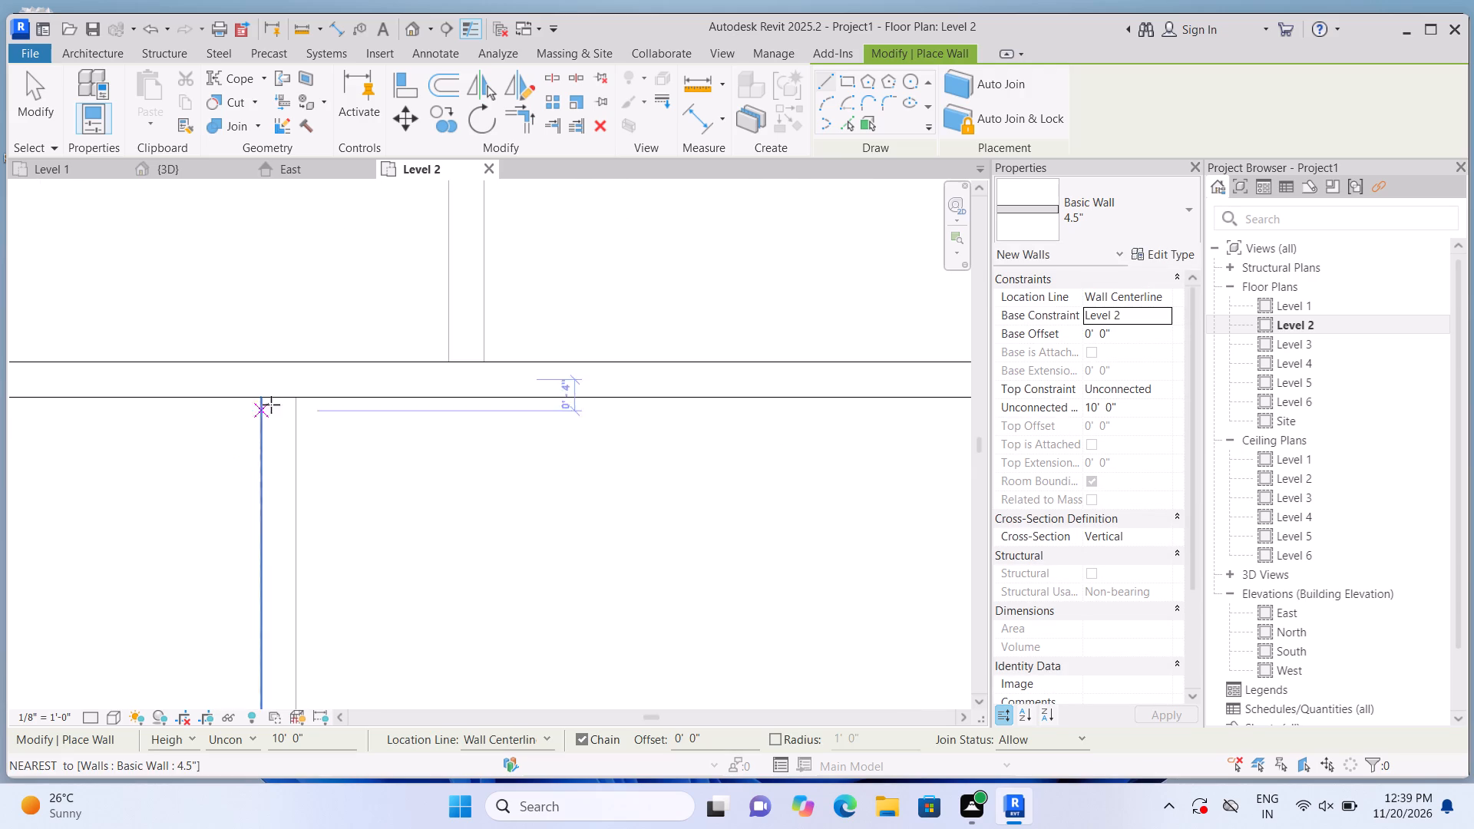
{"action": "left_click", "coordinate": [282, 394]}
{"action": "scroll", "coordinate": [284, 629], "scroll_direction": "down", "scroll_amount": 4}
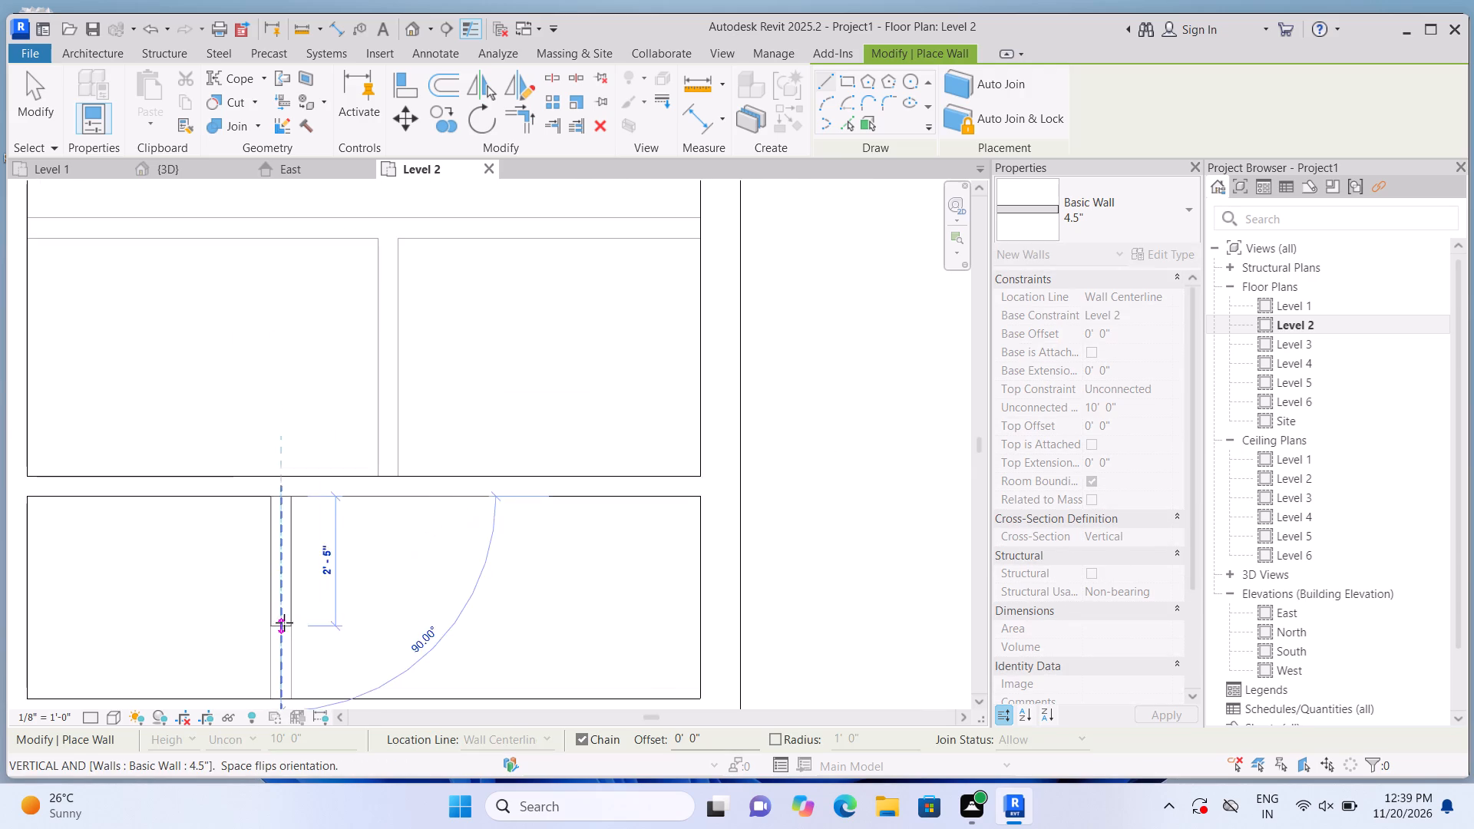
{"action": "scroll", "coordinate": [284, 623], "scroll_direction": "down", "scroll_amount": 2}
{"action": "scroll", "coordinate": [277, 701], "scroll_direction": "up", "scroll_amount": 6}
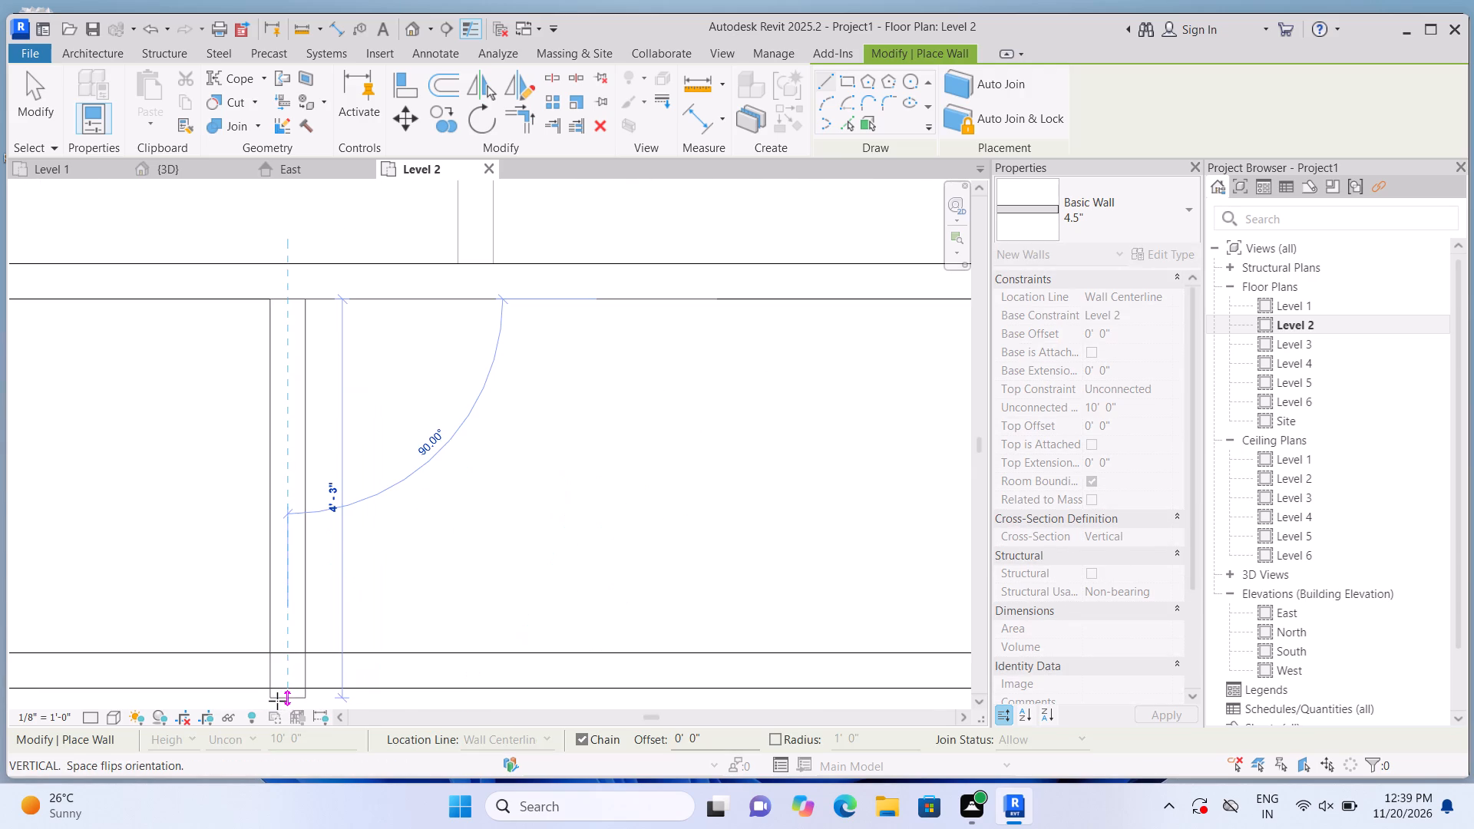
{"action": "left_click", "coordinate": [281, 672]}
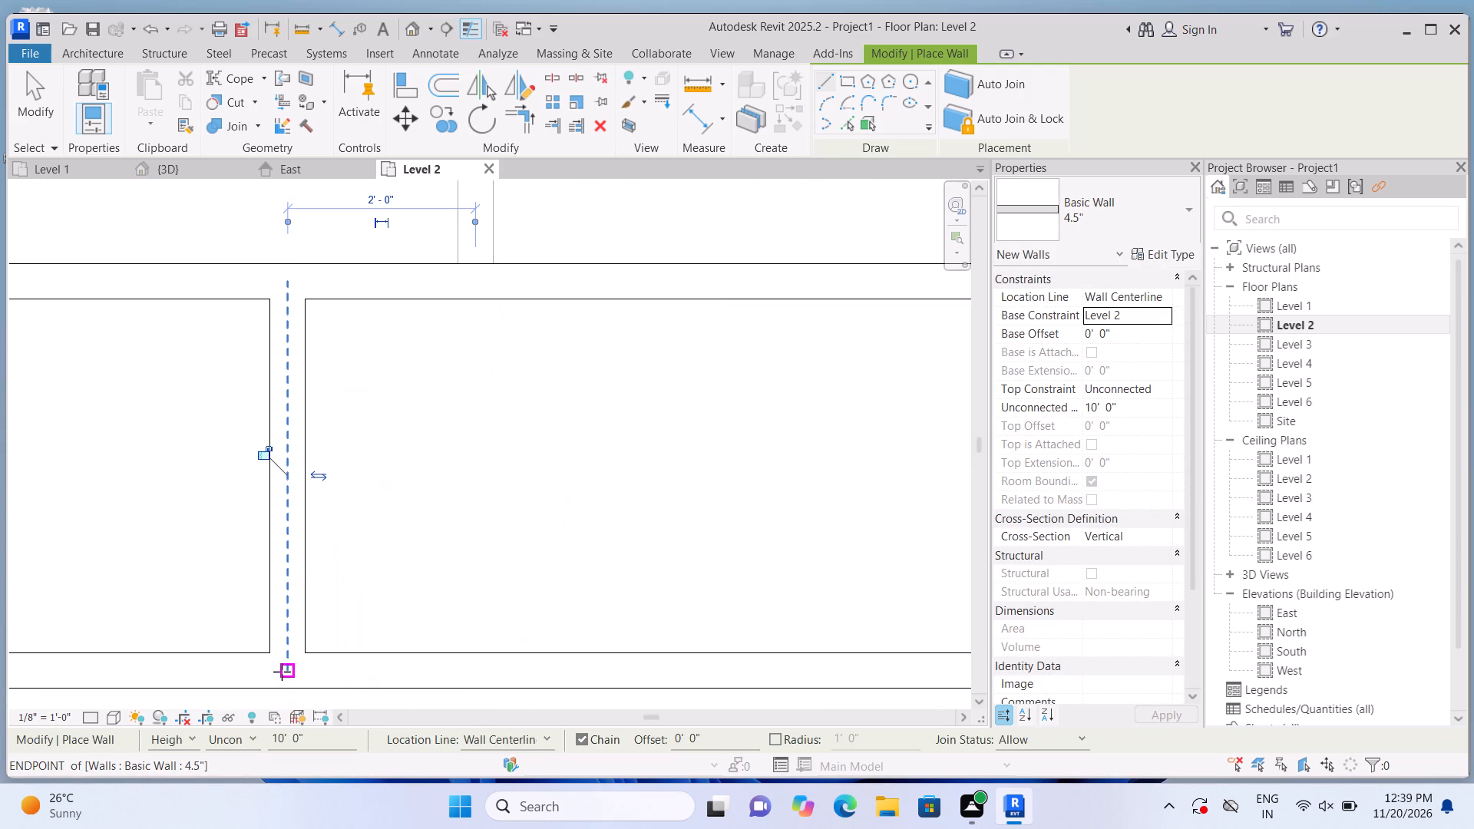
Draw a 4.5" wall about 12'-6 1/2" long over the north partition of the four small east rooms, from their west partition to the east exterior wall.
{"action": "key", "text": "Escape"}
{"action": "scroll", "coordinate": [296, 699], "scroll_direction": "down", "scroll_amount": 10}
{"action": "scroll", "coordinate": [220, 505], "scroll_direction": "up", "scroll_amount": 4}
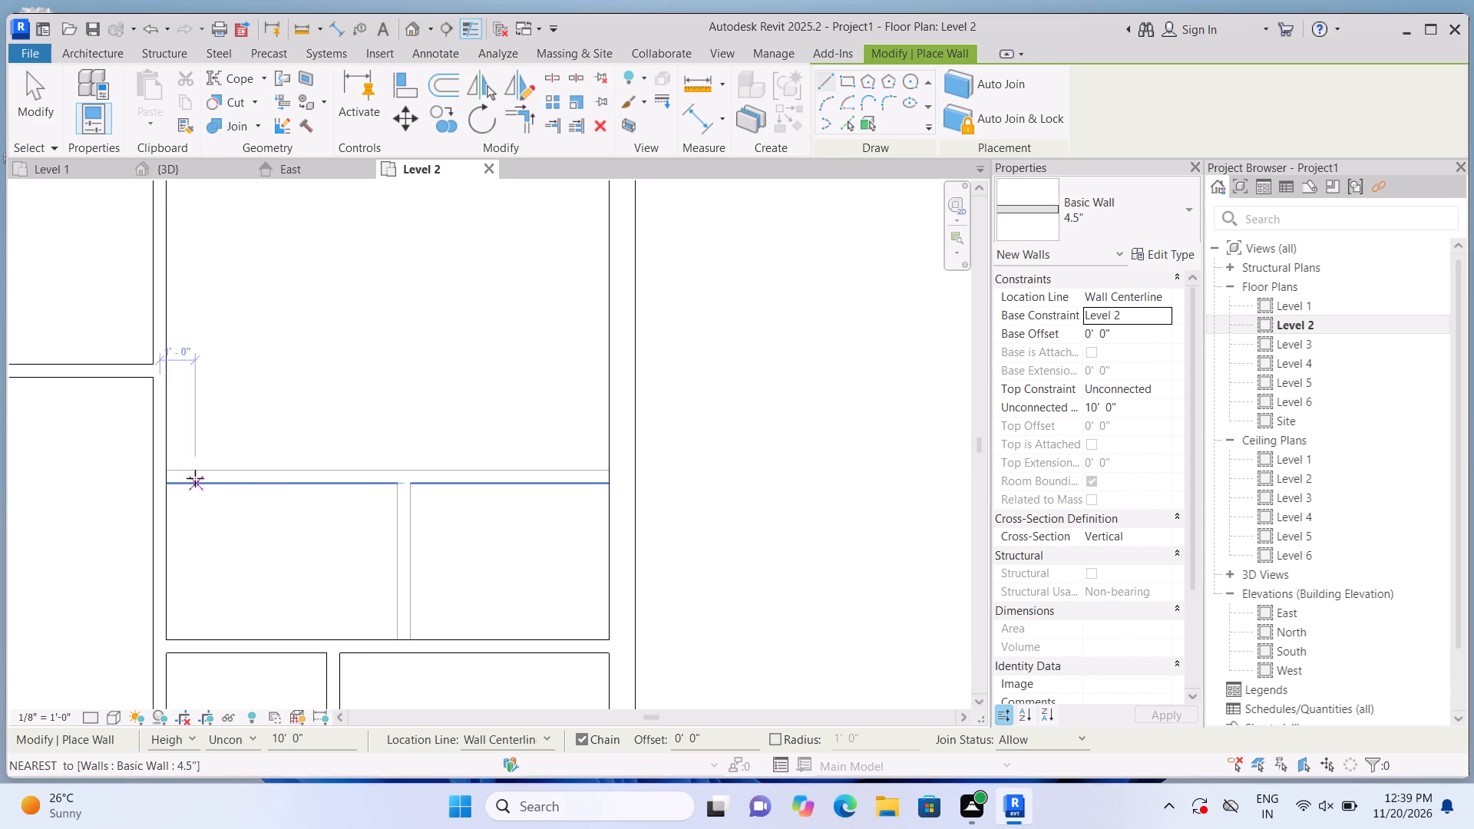
{"action": "scroll", "coordinate": [195, 478], "scroll_direction": "up", "scroll_amount": 1}
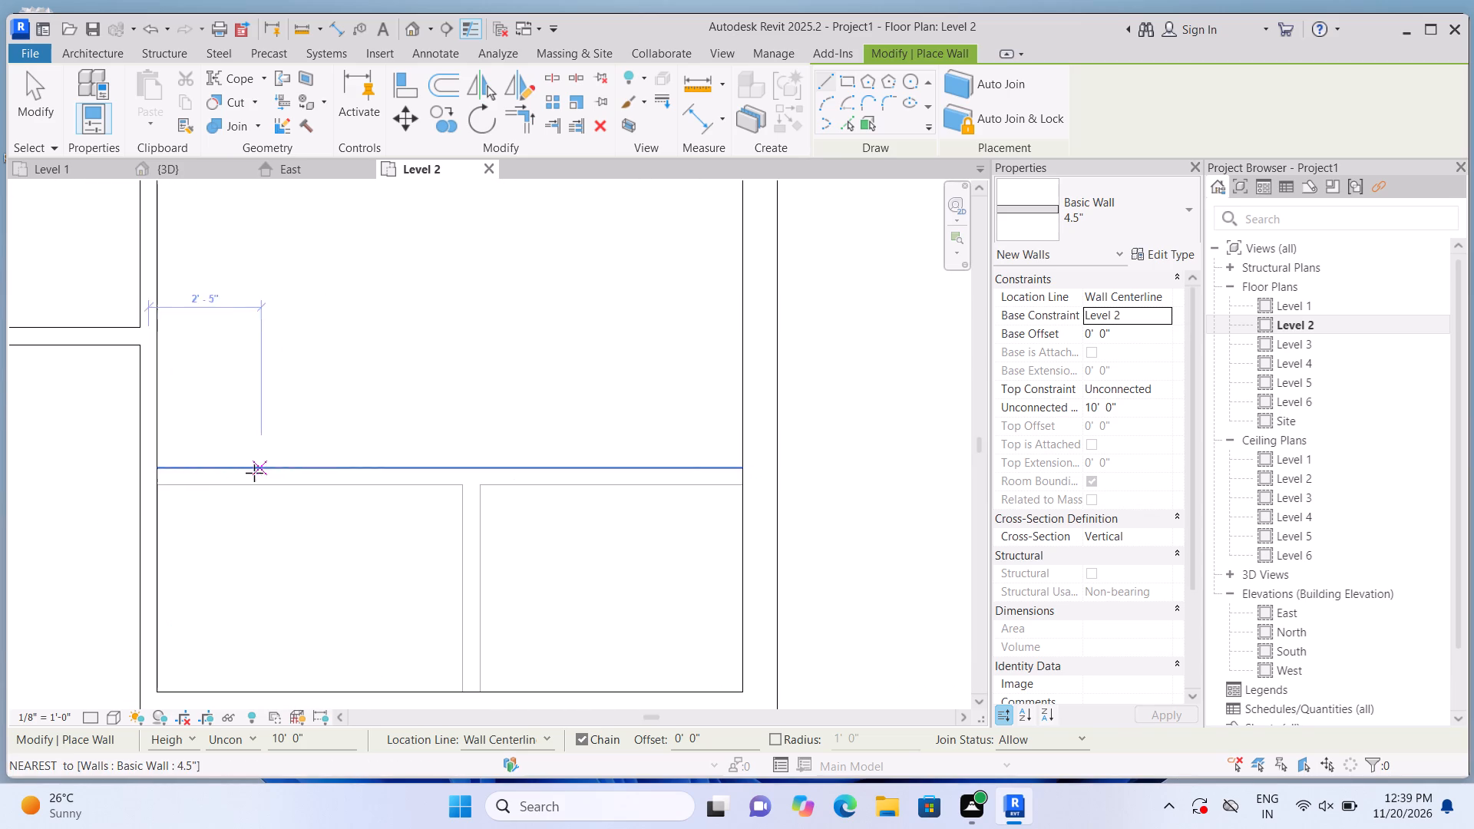
{"action": "scroll", "coordinate": [137, 518], "scroll_direction": "up", "scroll_amount": 4}
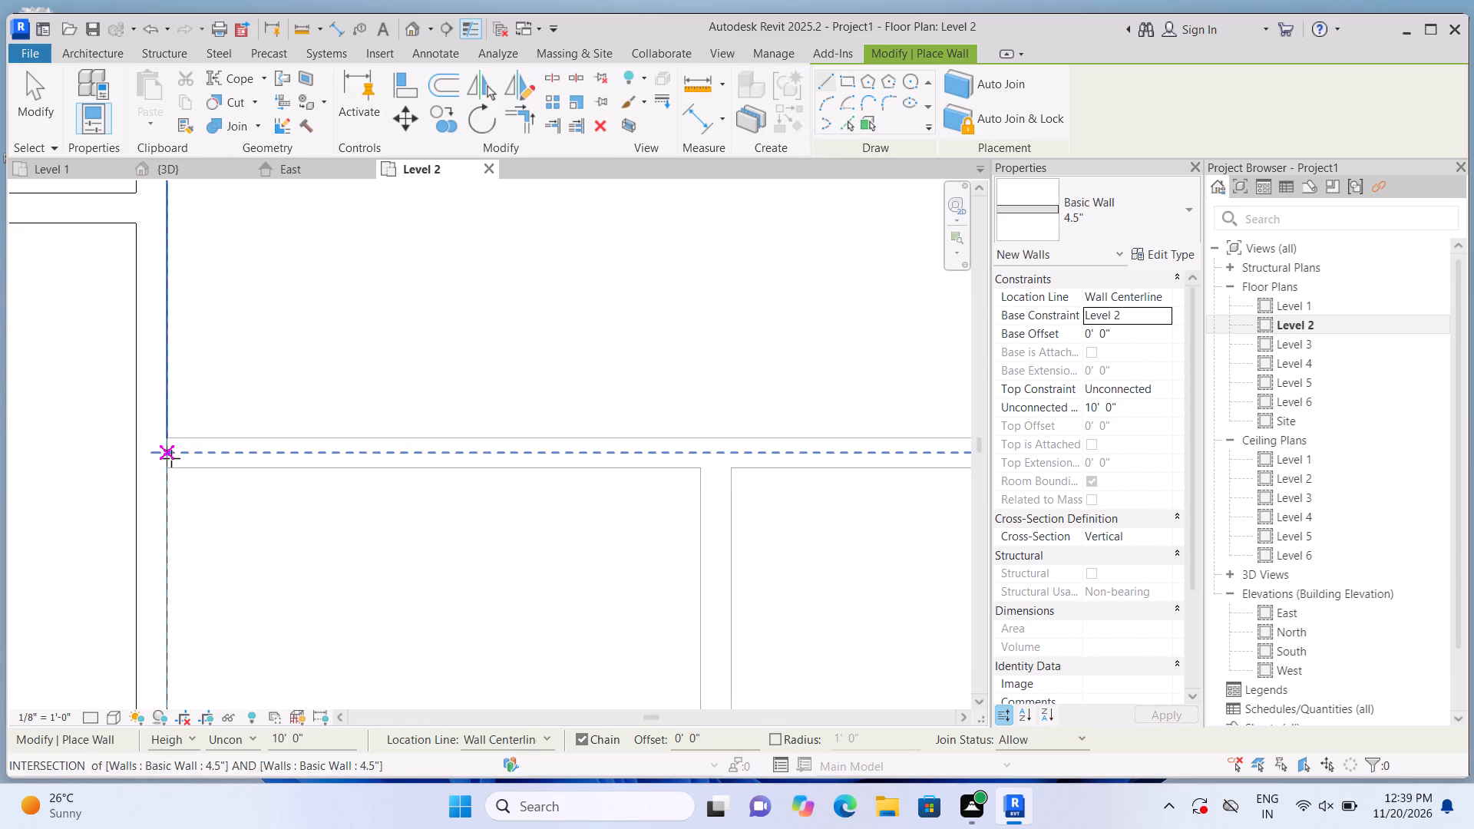
{"action": "left_click", "coordinate": [171, 458]}
{"action": "scroll", "coordinate": [552, 459], "scroll_direction": "down", "scroll_amount": 9}
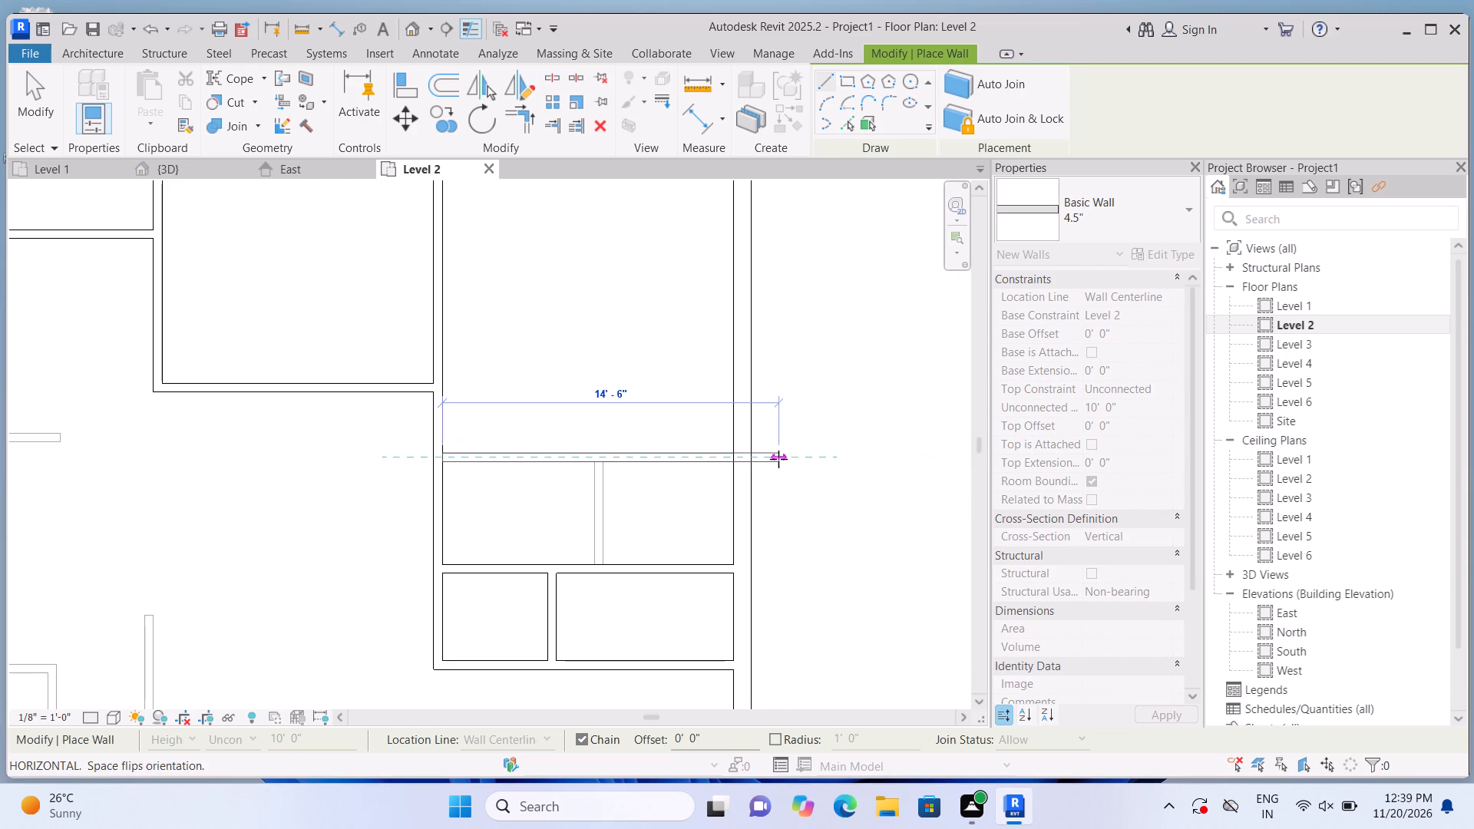
{"action": "scroll", "coordinate": [749, 462], "scroll_direction": "up", "scroll_amount": 9}
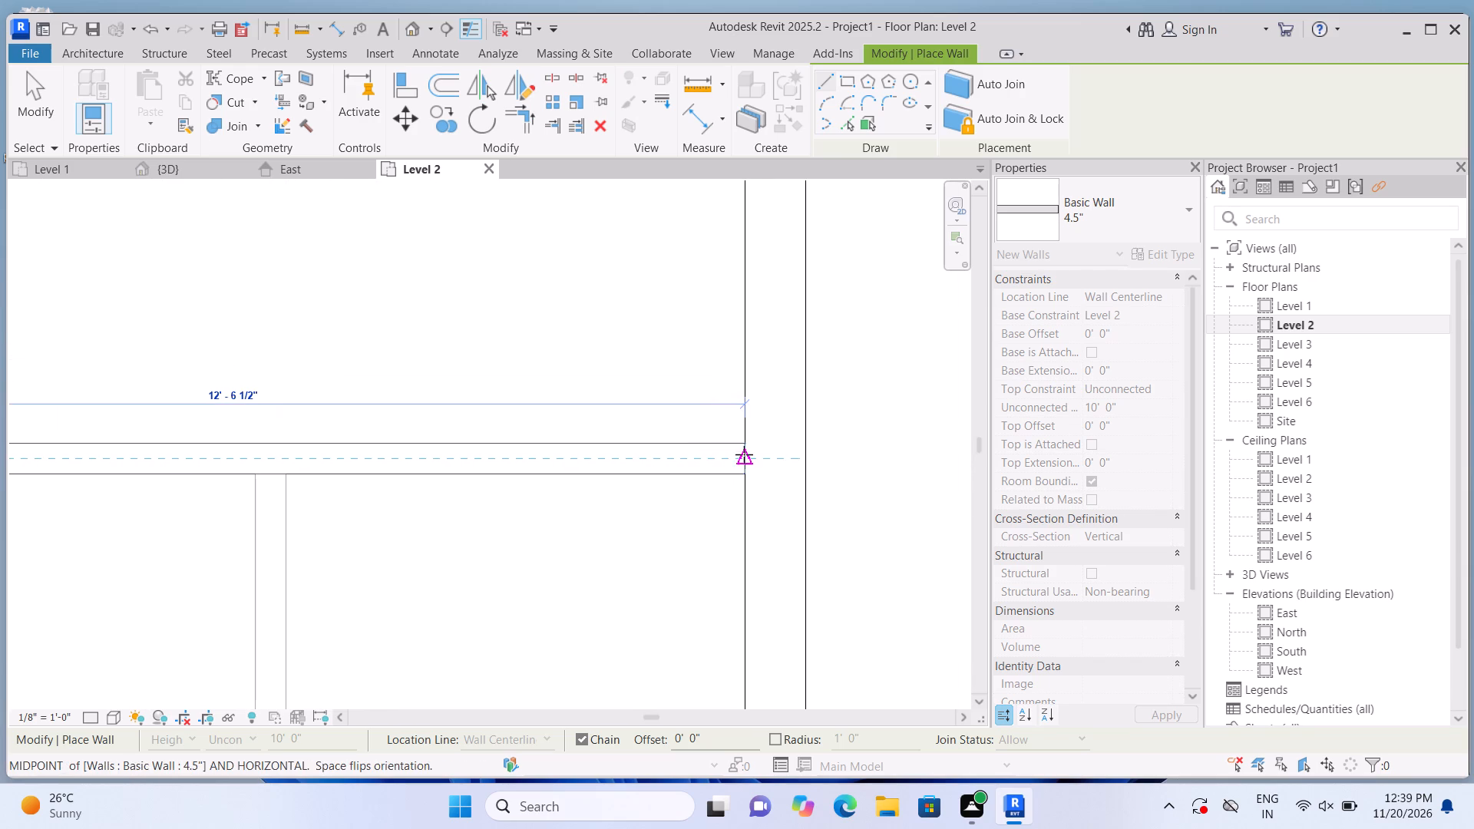
{"action": "left_click", "coordinate": [748, 454]}
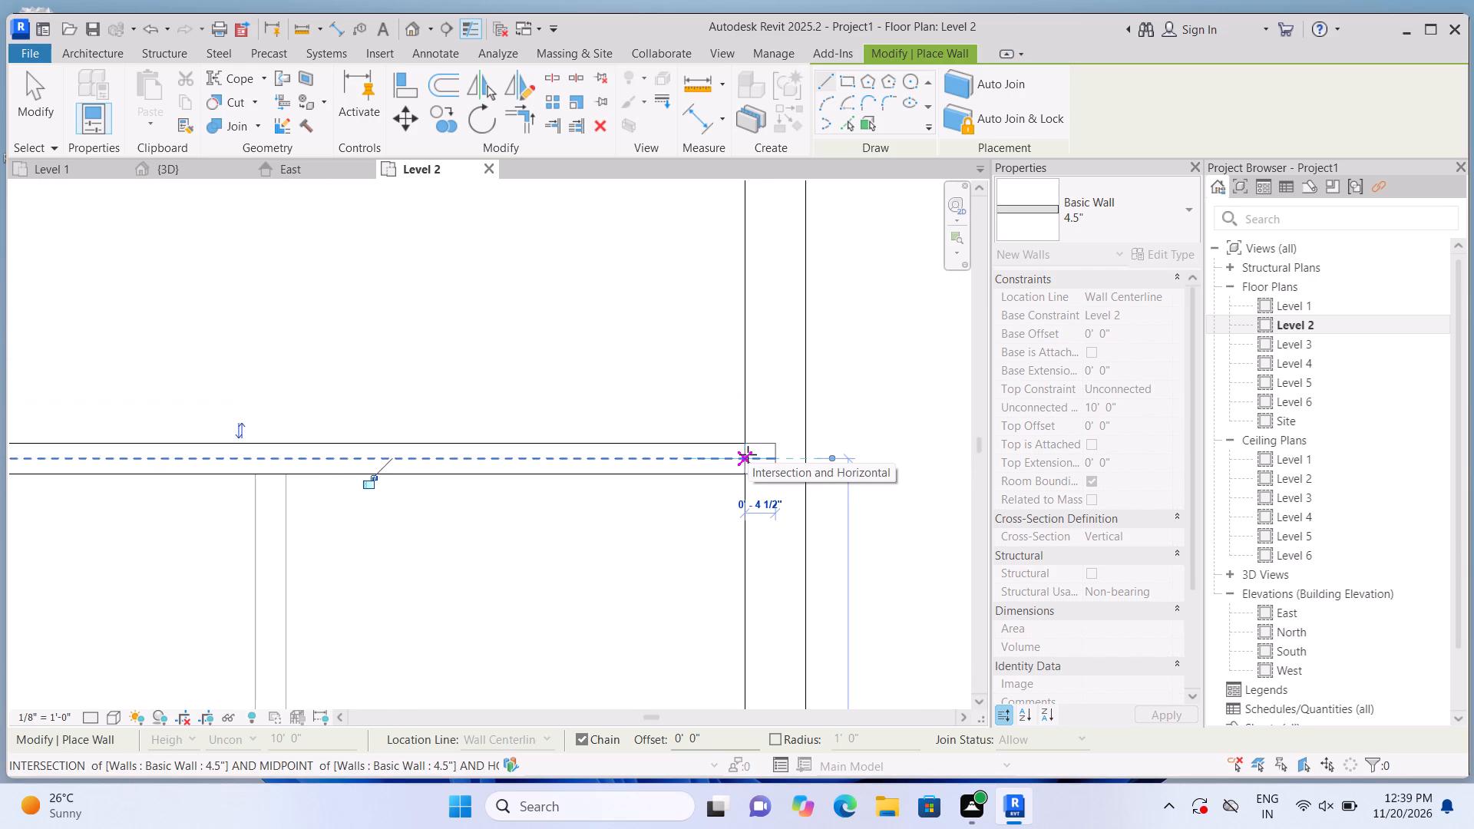
{"action": "key", "text": "Escape"}
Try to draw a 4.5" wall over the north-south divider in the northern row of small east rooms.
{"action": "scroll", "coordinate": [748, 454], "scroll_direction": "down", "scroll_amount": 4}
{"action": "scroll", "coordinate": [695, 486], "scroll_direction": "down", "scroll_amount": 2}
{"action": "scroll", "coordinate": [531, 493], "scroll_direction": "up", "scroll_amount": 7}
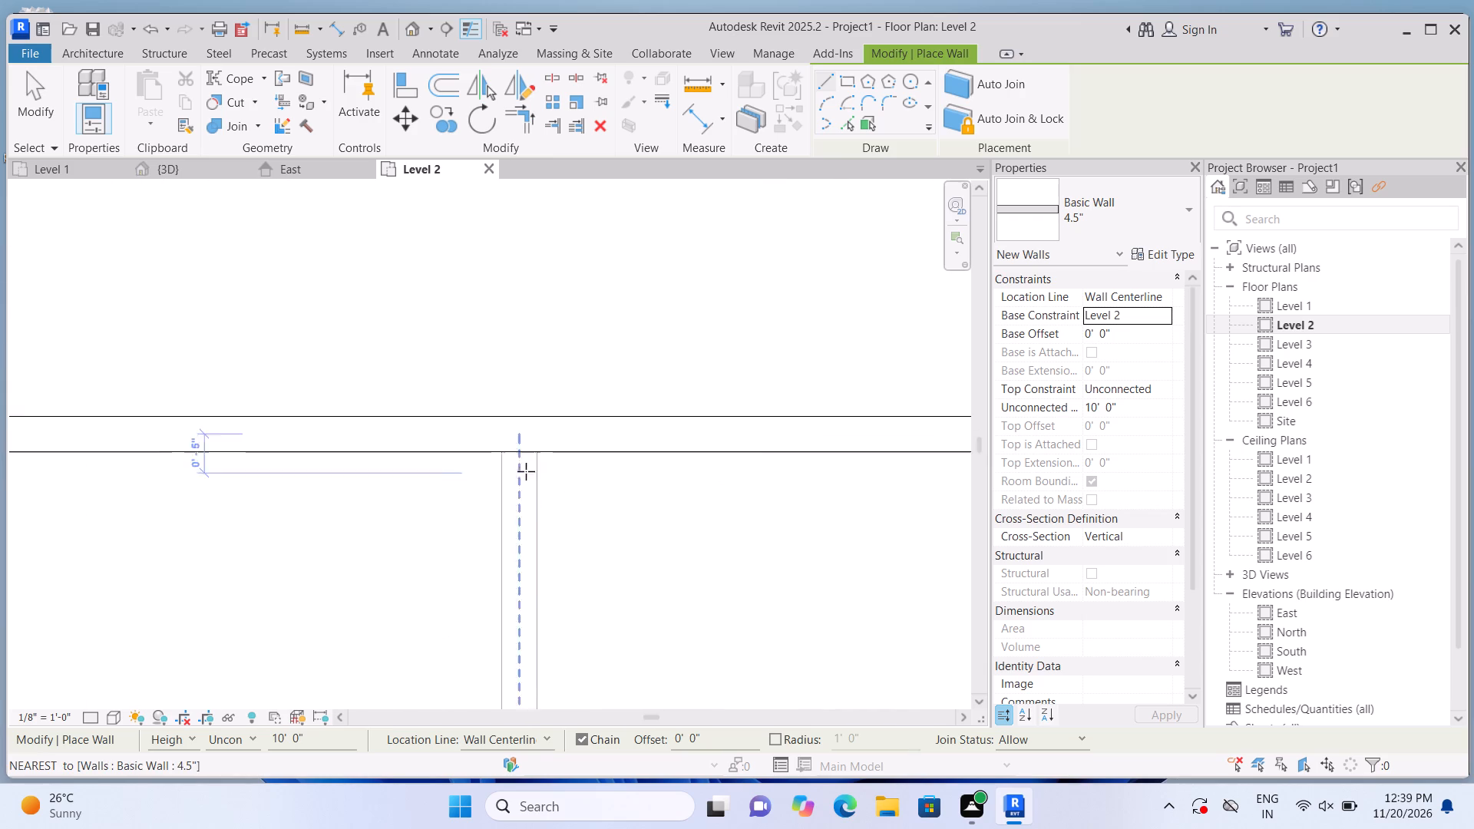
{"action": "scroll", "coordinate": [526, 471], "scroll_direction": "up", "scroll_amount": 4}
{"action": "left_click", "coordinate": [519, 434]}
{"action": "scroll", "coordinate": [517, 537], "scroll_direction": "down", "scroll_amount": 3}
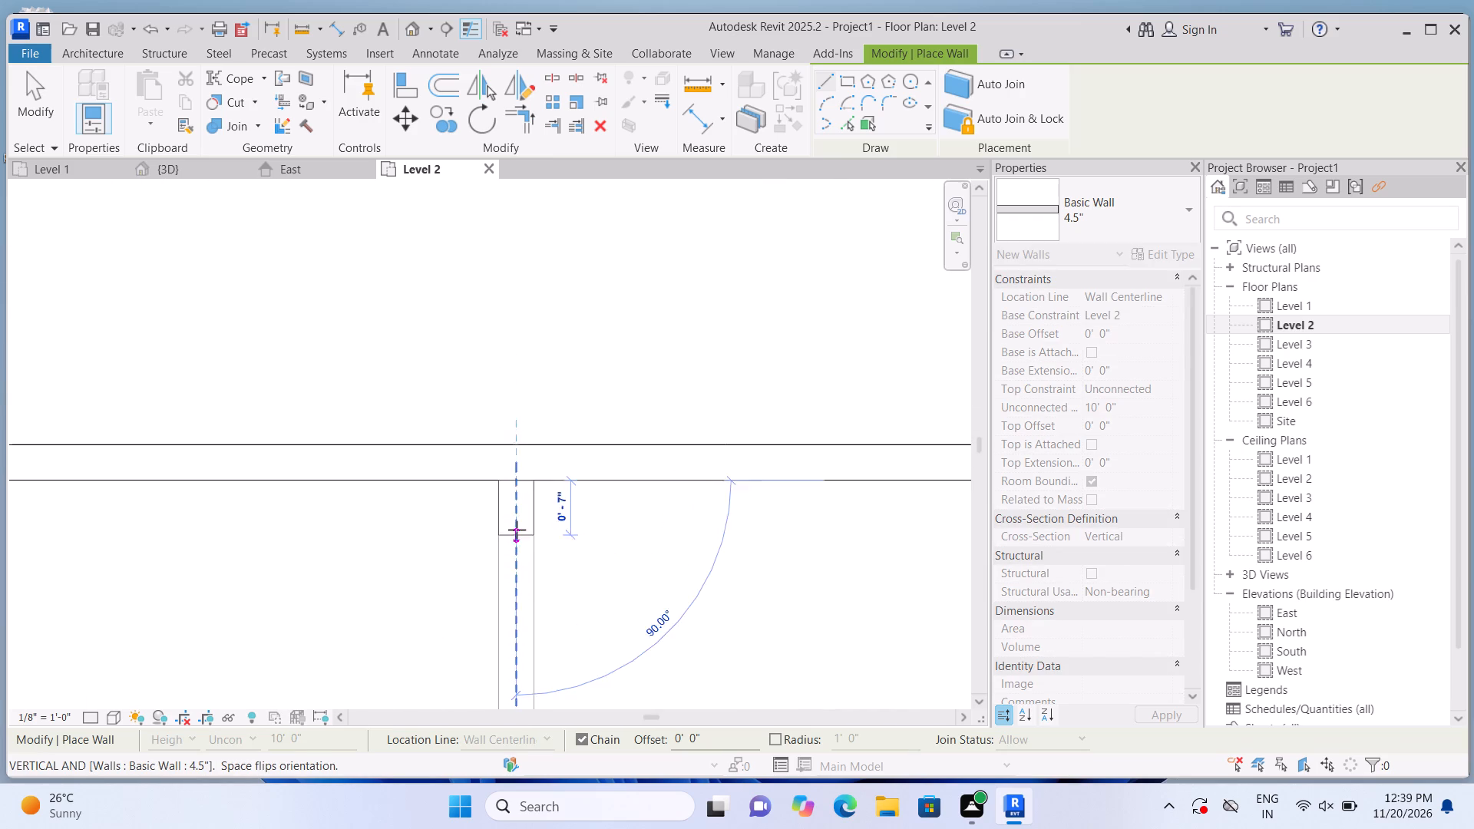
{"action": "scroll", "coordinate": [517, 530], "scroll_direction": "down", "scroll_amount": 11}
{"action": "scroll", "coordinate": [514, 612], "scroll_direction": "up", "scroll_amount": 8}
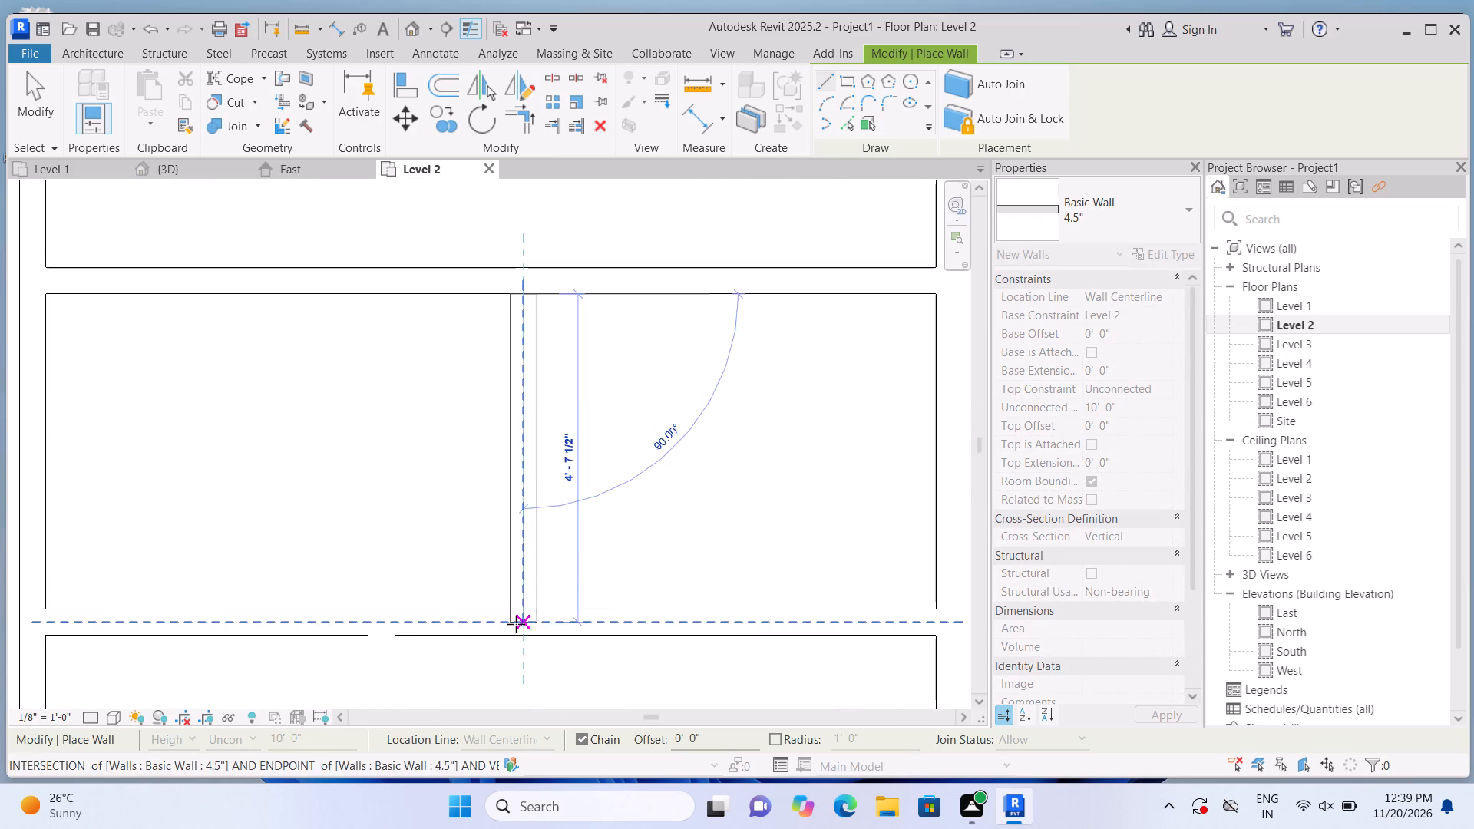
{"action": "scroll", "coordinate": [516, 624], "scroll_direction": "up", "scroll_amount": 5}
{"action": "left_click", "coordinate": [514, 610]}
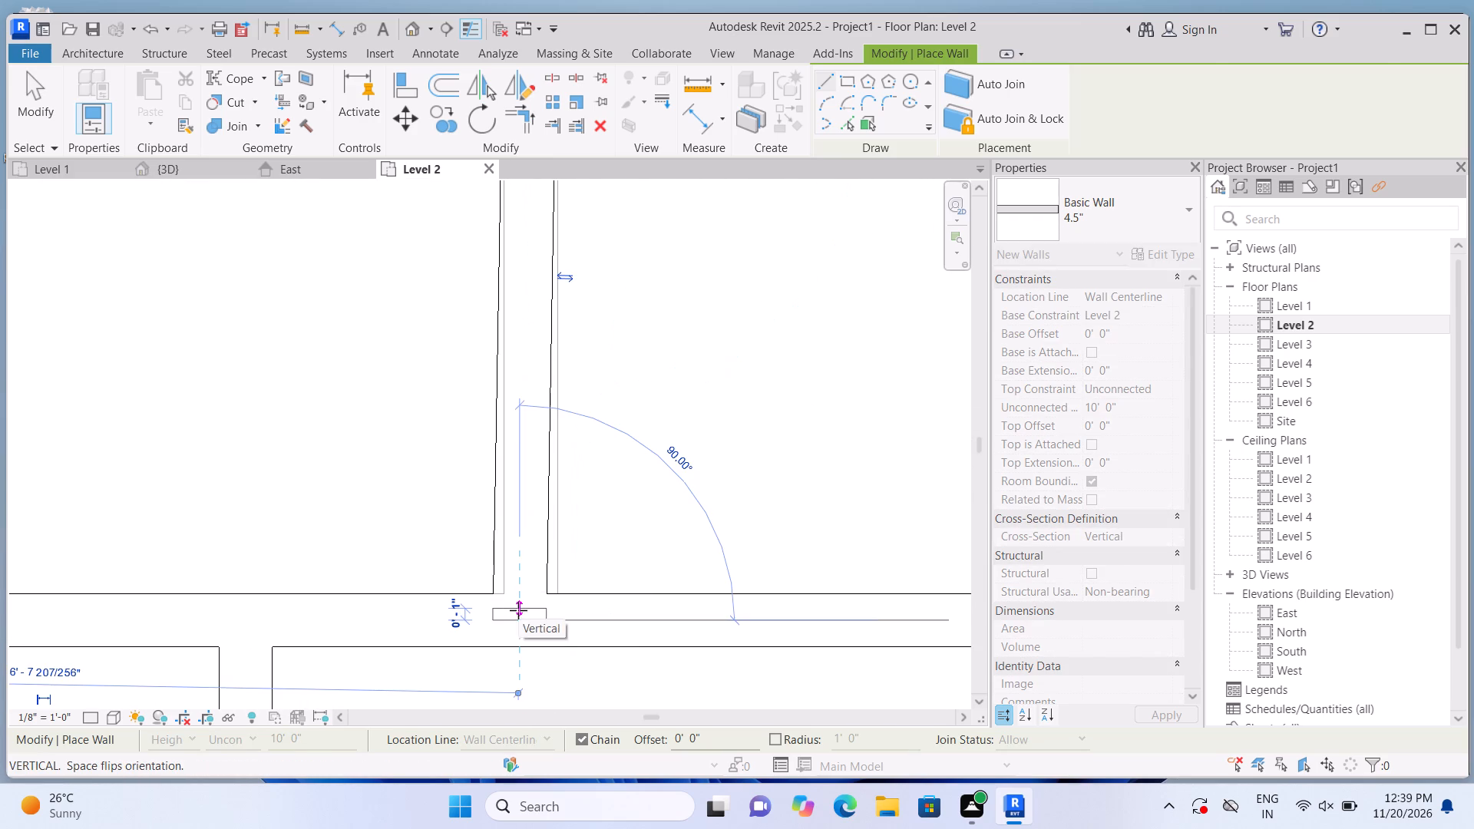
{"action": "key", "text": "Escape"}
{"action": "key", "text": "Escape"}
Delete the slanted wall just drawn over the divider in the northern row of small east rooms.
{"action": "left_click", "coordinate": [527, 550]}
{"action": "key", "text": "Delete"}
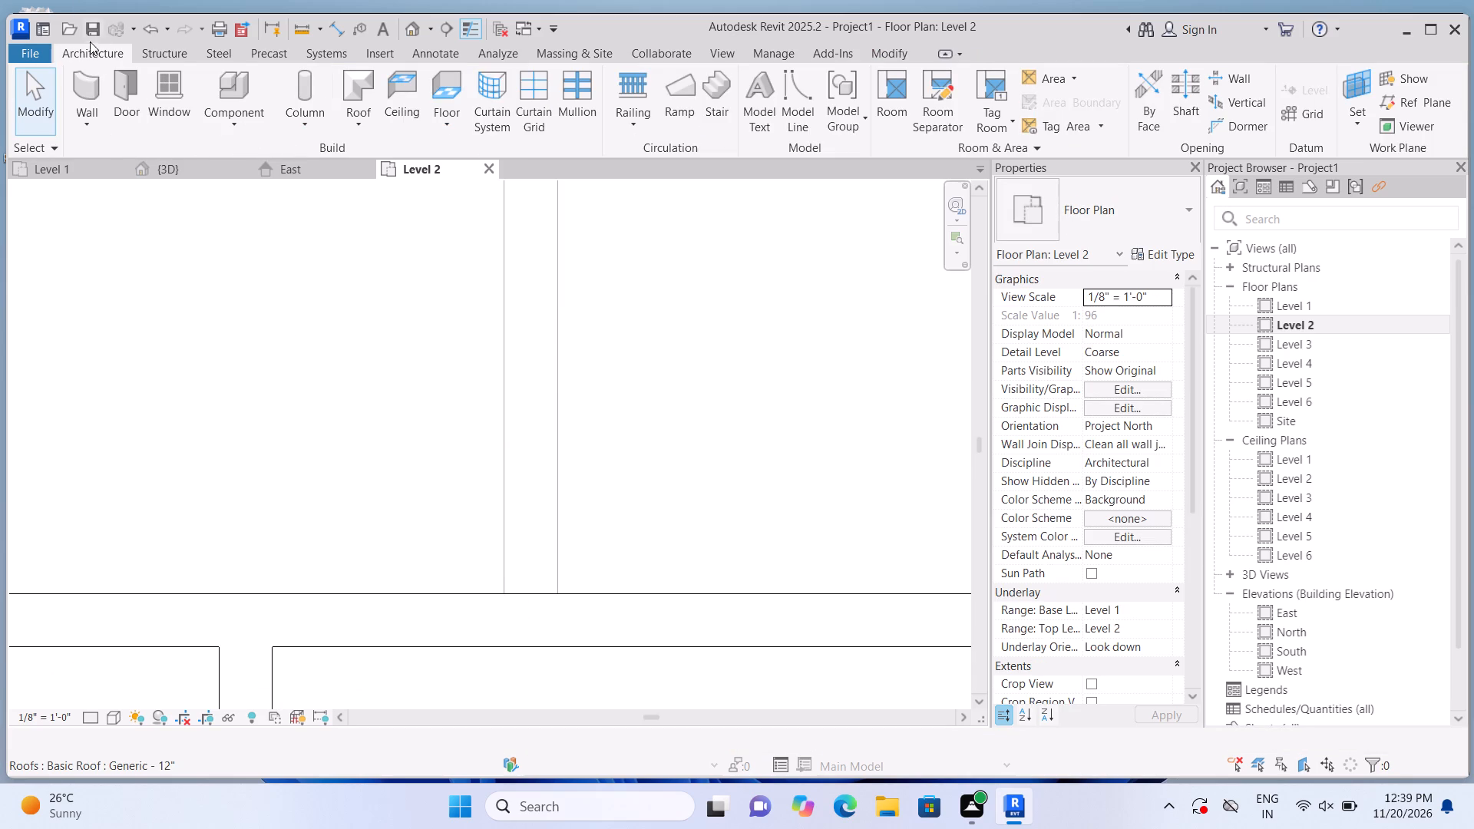
Draw a vertical 4.5" wall about 4'-5 1/4" long over the northern row's divider in the small east rooms, from the north partition to the middle partition.
{"action": "left_click", "coordinate": [92, 86]}
{"action": "scroll", "coordinate": [394, 352], "scroll_direction": "down", "scroll_amount": 4}
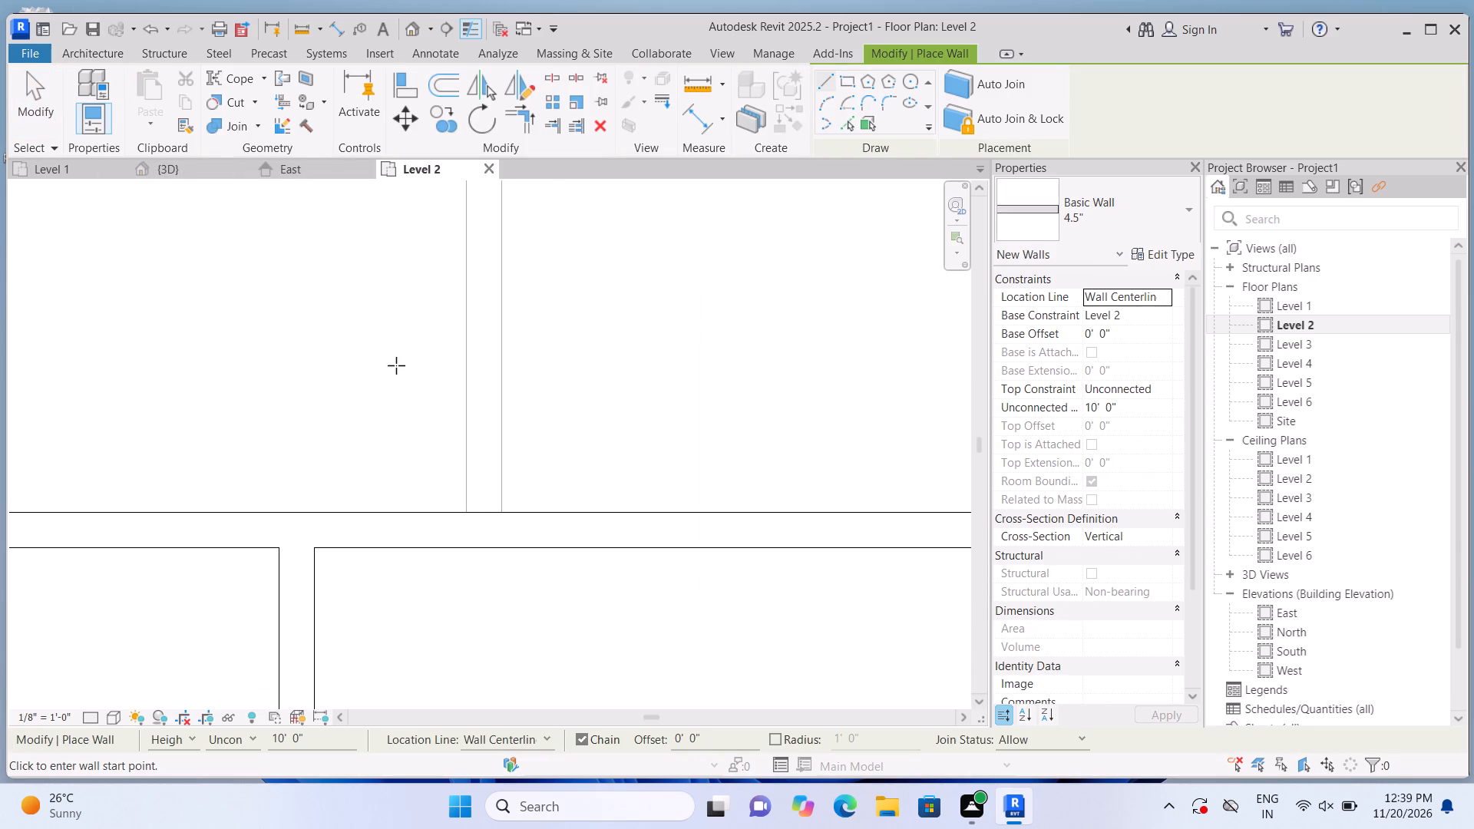
{"action": "scroll", "coordinate": [396, 365], "scroll_direction": "down", "scroll_amount": 6}
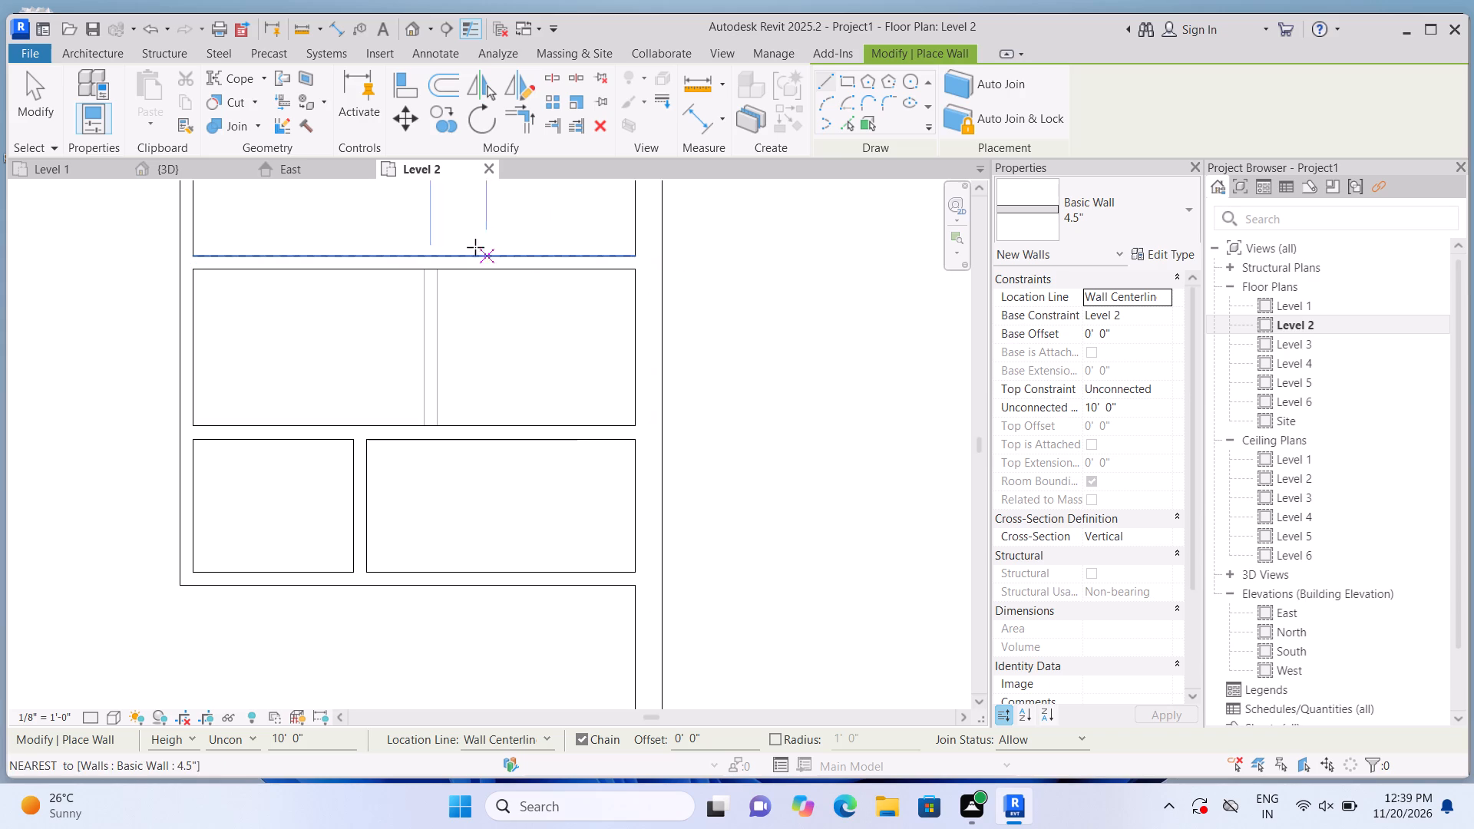
{"action": "scroll", "coordinate": [481, 246], "scroll_direction": "up", "scroll_amount": 12}
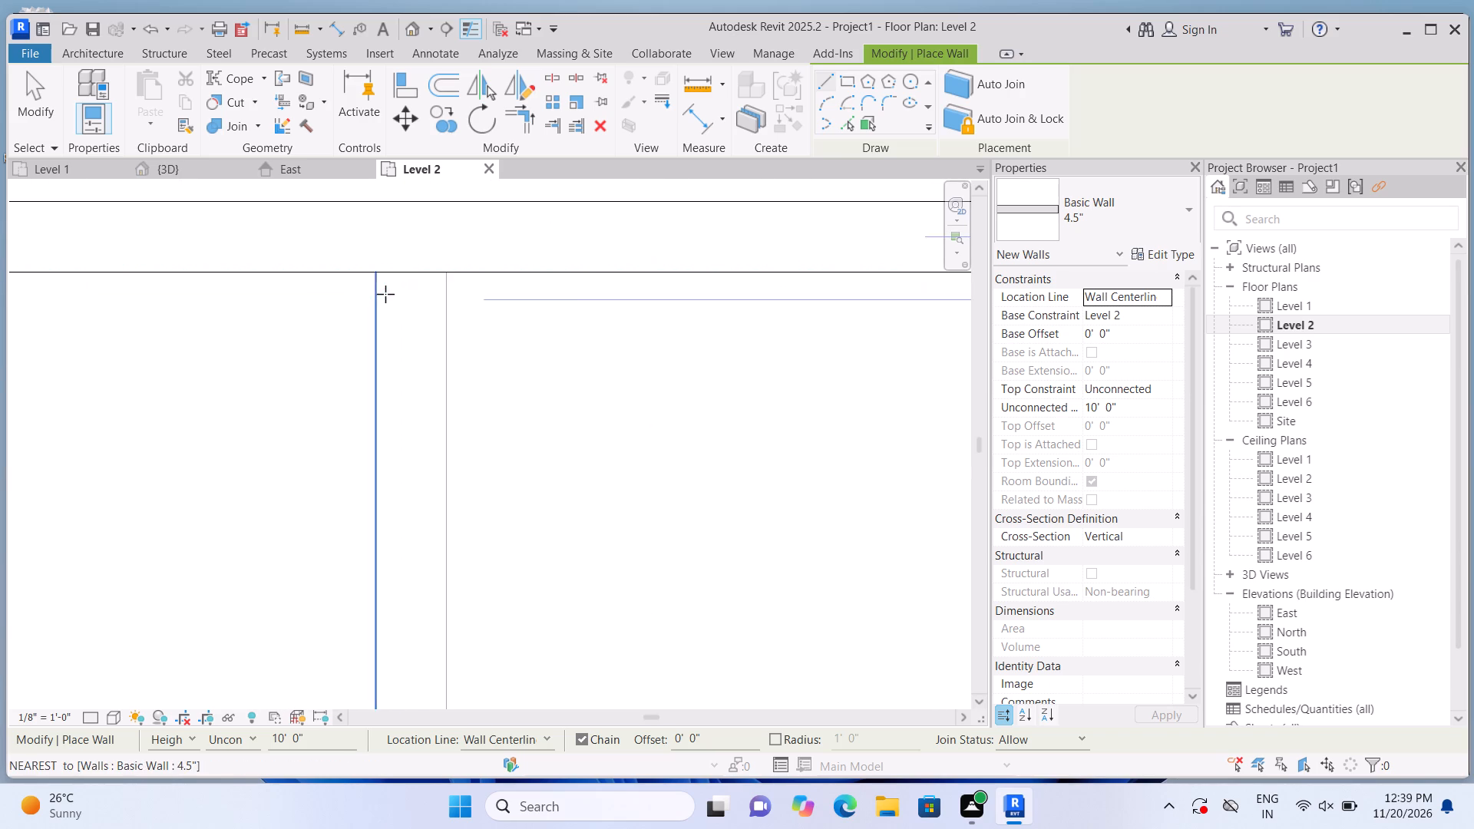
{"action": "left_click", "coordinate": [408, 279]}
{"action": "scroll", "coordinate": [436, 306], "scroll_direction": "down", "scroll_amount": 5}
{"action": "scroll", "coordinate": [421, 474], "scroll_direction": "down", "scroll_amount": 5}
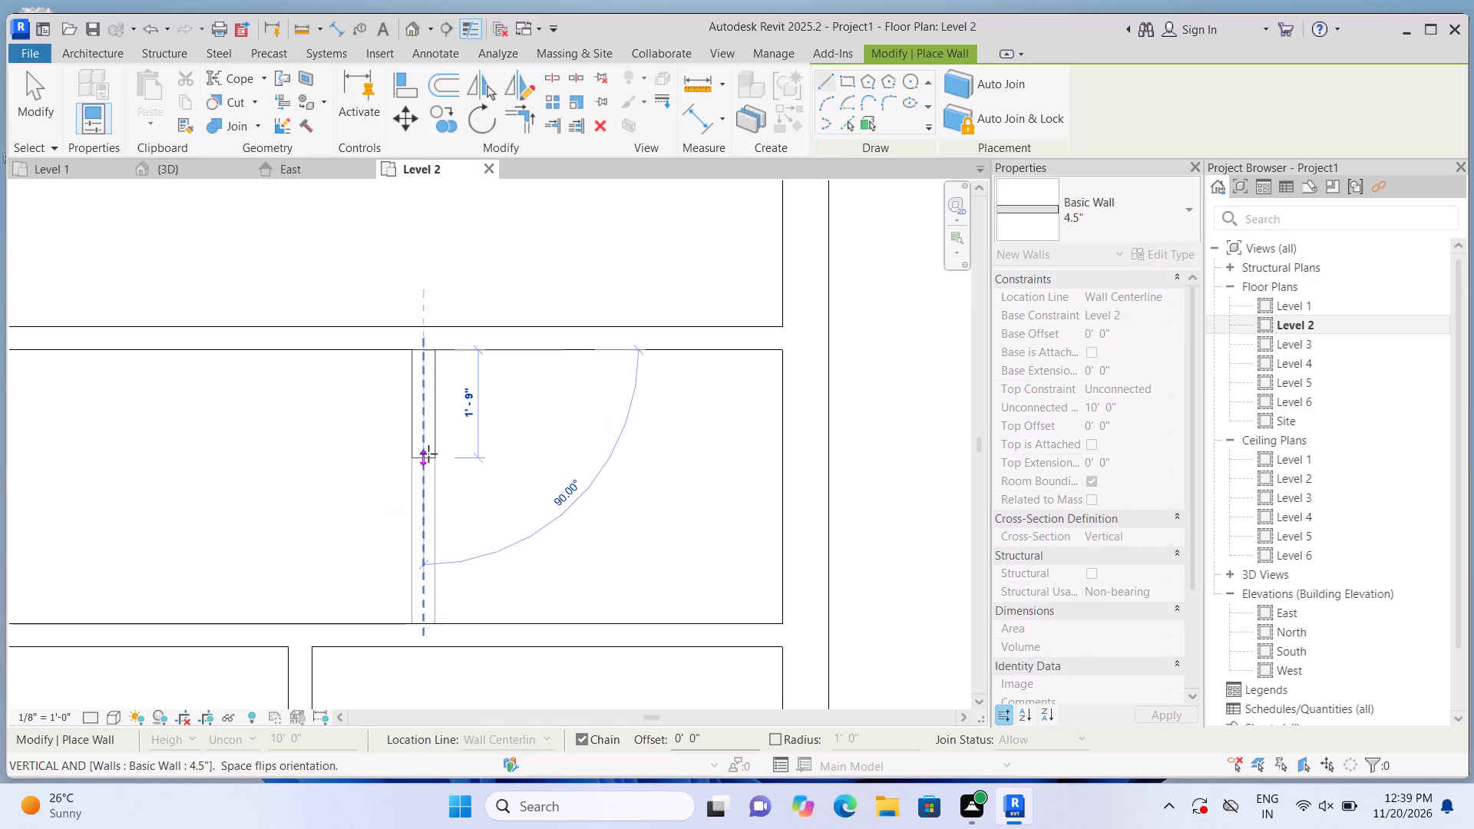
{"action": "scroll", "coordinate": [428, 454], "scroll_direction": "down", "scroll_amount": 5}
{"action": "scroll", "coordinate": [441, 522], "scroll_direction": "up", "scroll_amount": 6}
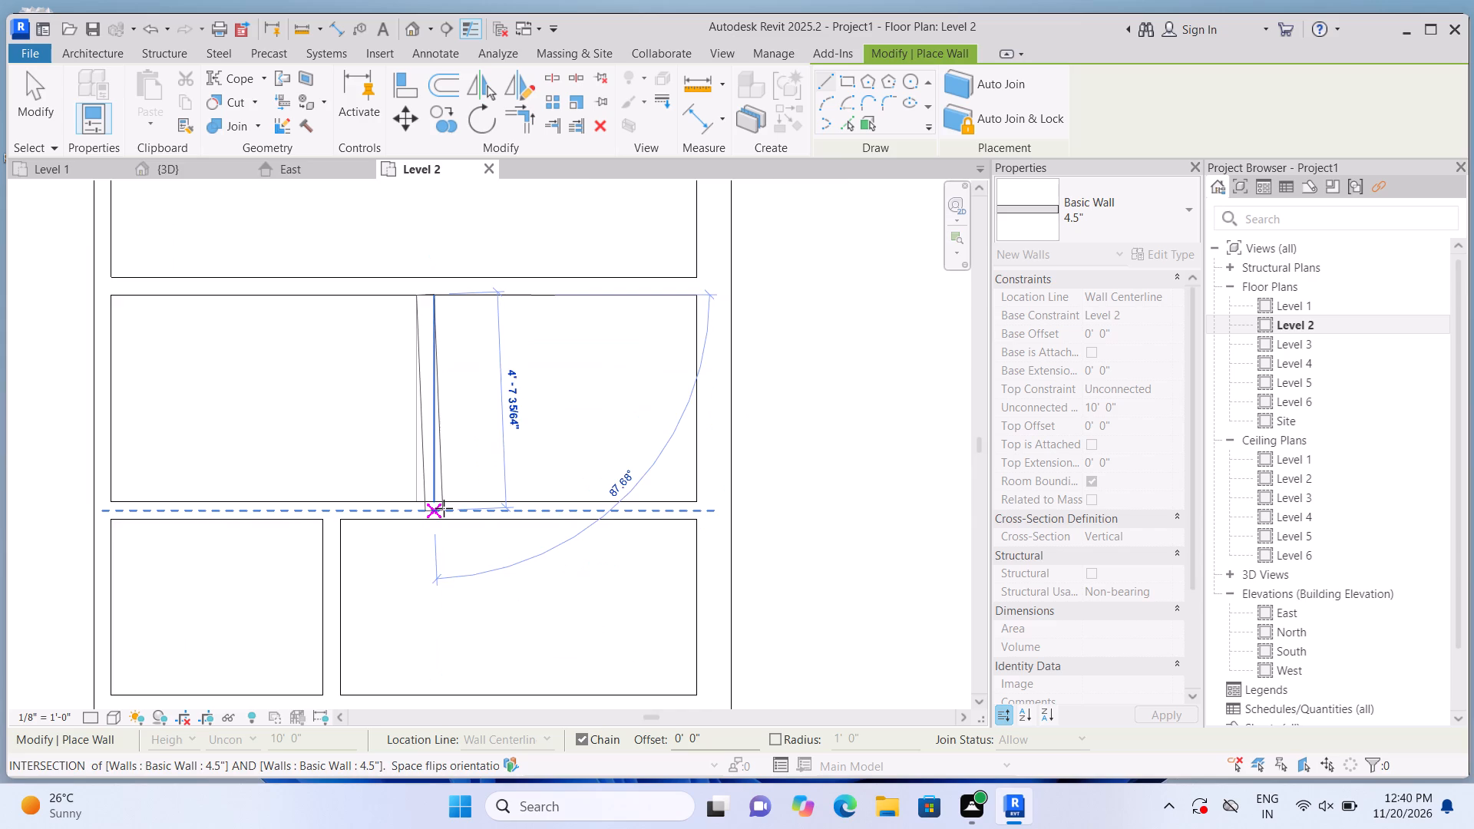
{"action": "scroll", "coordinate": [444, 508], "scroll_direction": "up", "scroll_amount": 6}
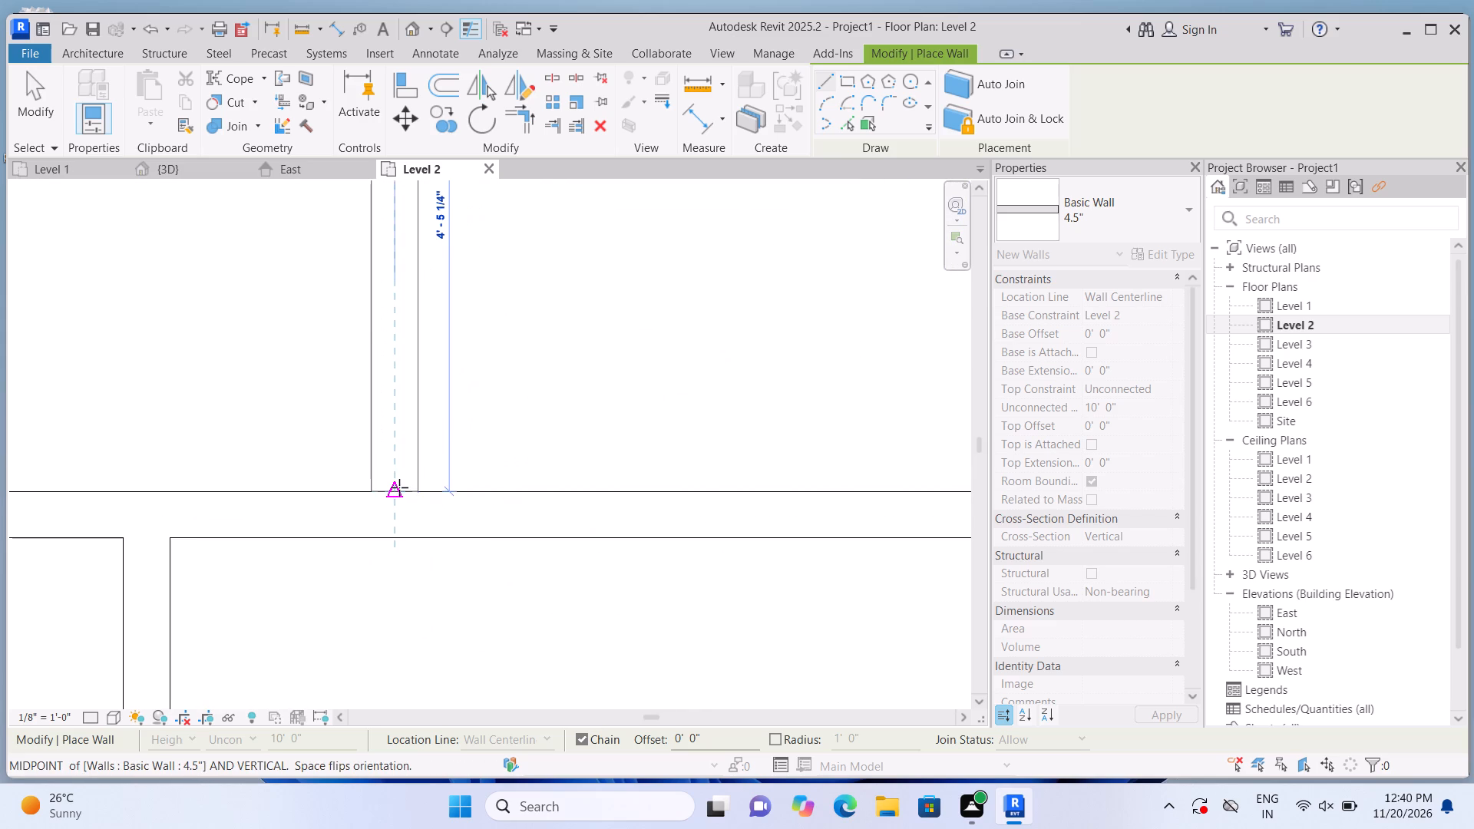
{"action": "left_click", "coordinate": [399, 487]}
{"action": "key", "text": "Escape"}
Draw a 4.5" wall 6'-0" long over the free-ended partition extending east from the west exterior wall, and end the chain.
{"action": "scroll", "coordinate": [512, 492], "scroll_direction": "down", "scroll_amount": 6}
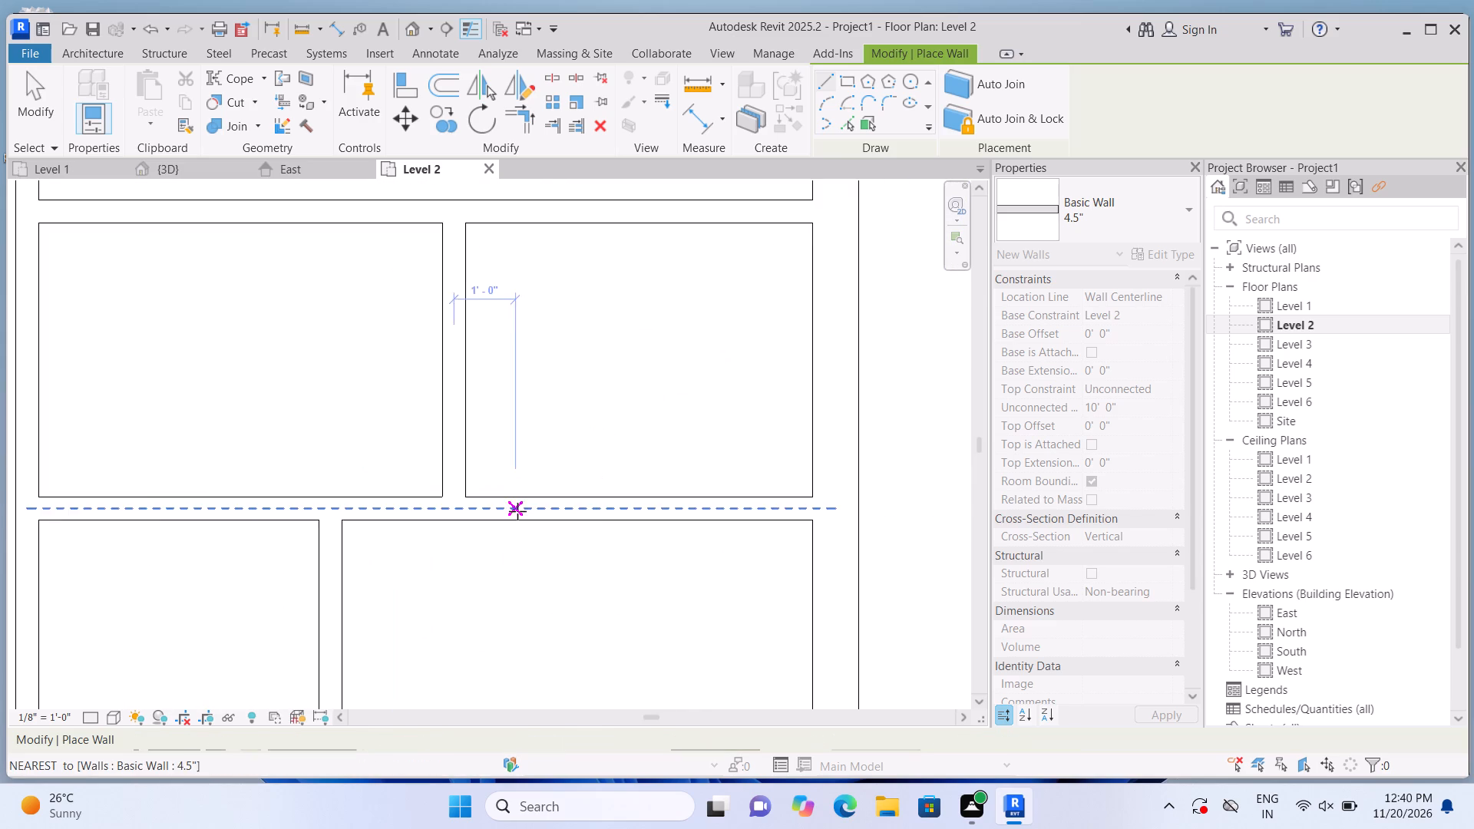
{"action": "scroll", "coordinate": [517, 511], "scroll_direction": "down", "scroll_amount": 9}
{"action": "scroll", "coordinate": [307, 294], "scroll_direction": "down", "scroll_amount": 2}
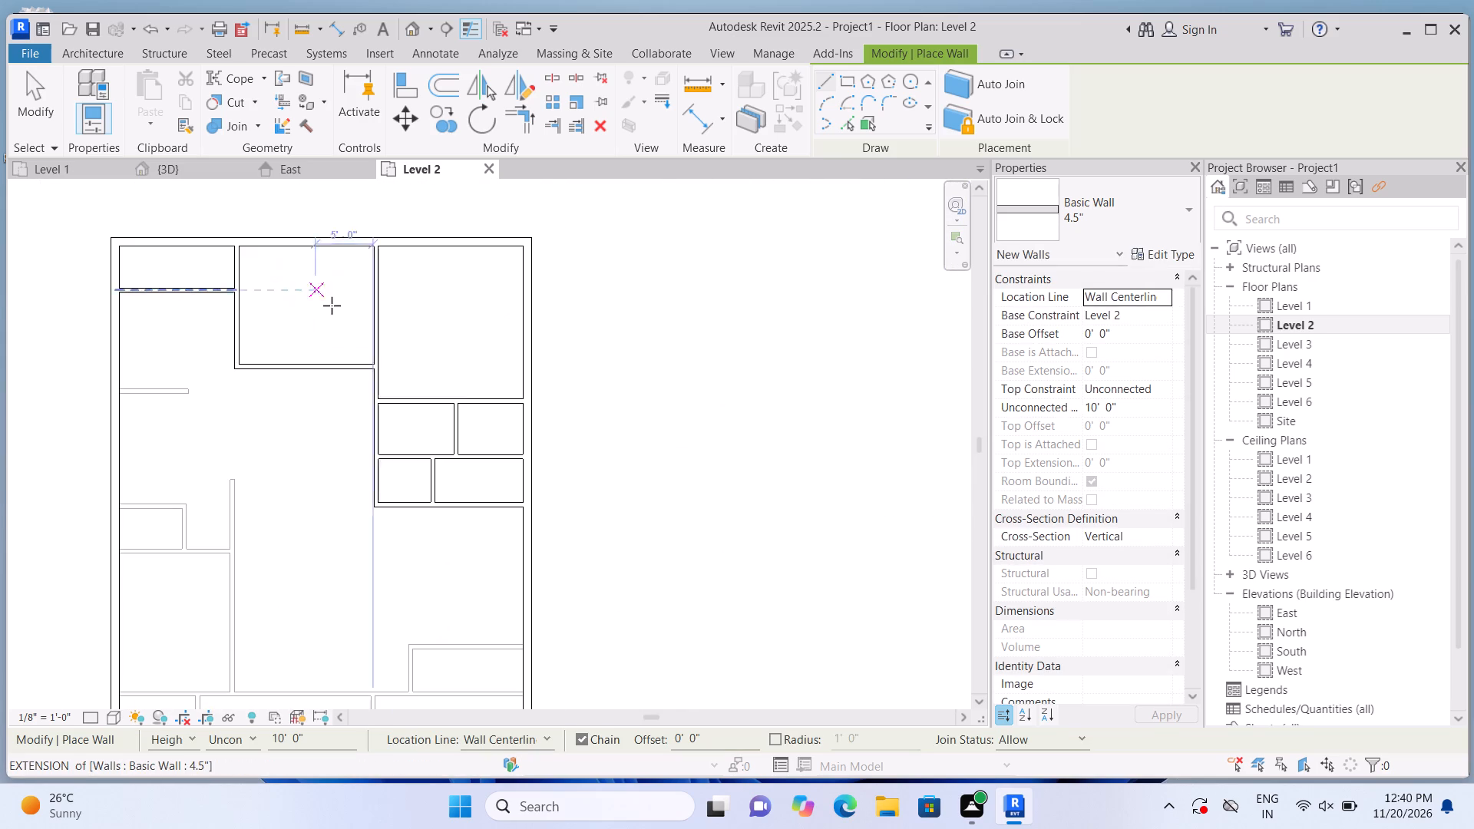
{"action": "scroll", "coordinate": [110, 422], "scroll_direction": "up", "scroll_amount": 10}
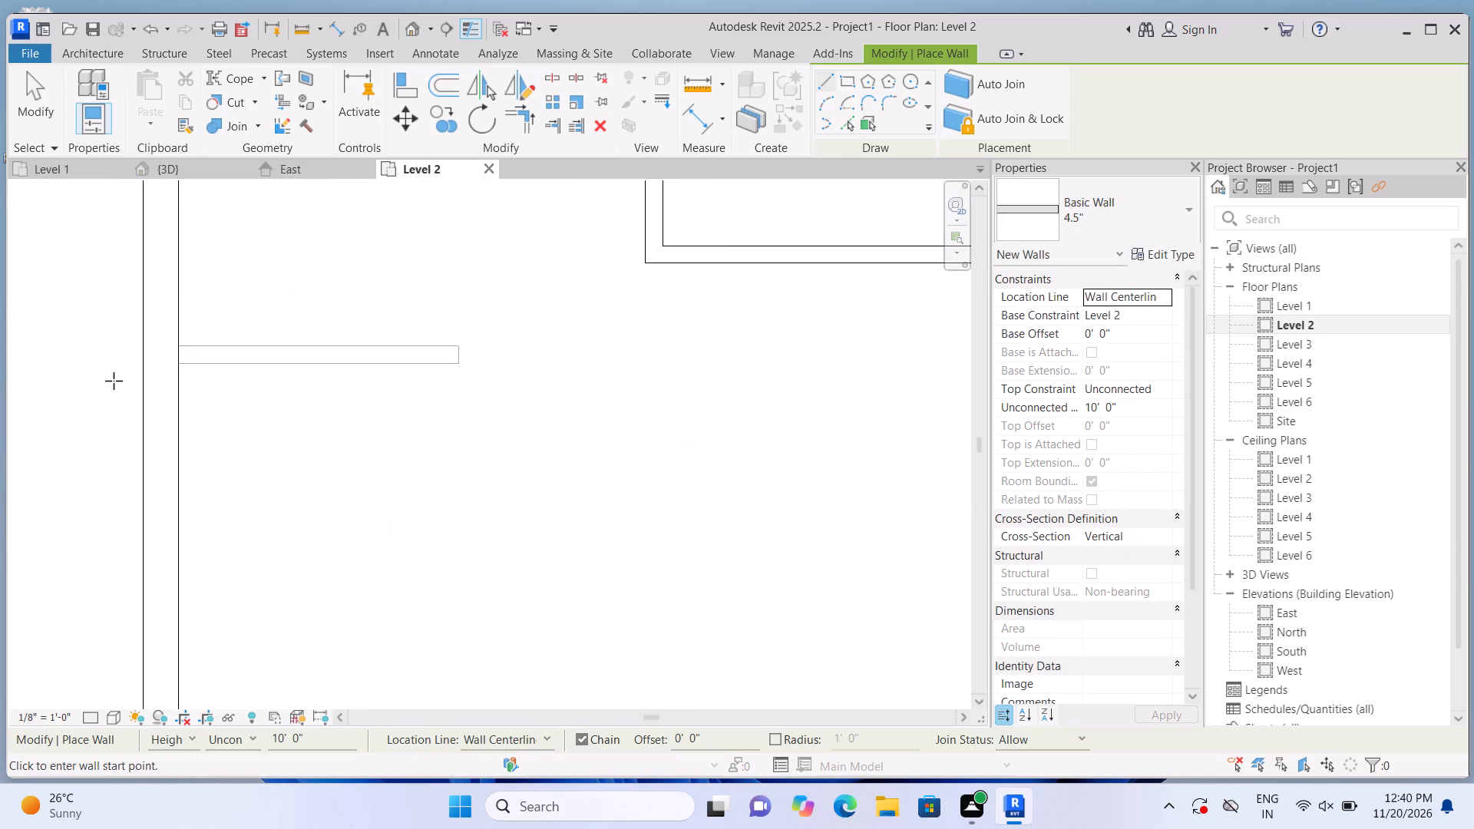
{"action": "scroll", "coordinate": [114, 381], "scroll_direction": "up", "scroll_amount": 5}
{"action": "left_click", "coordinate": [230, 341]}
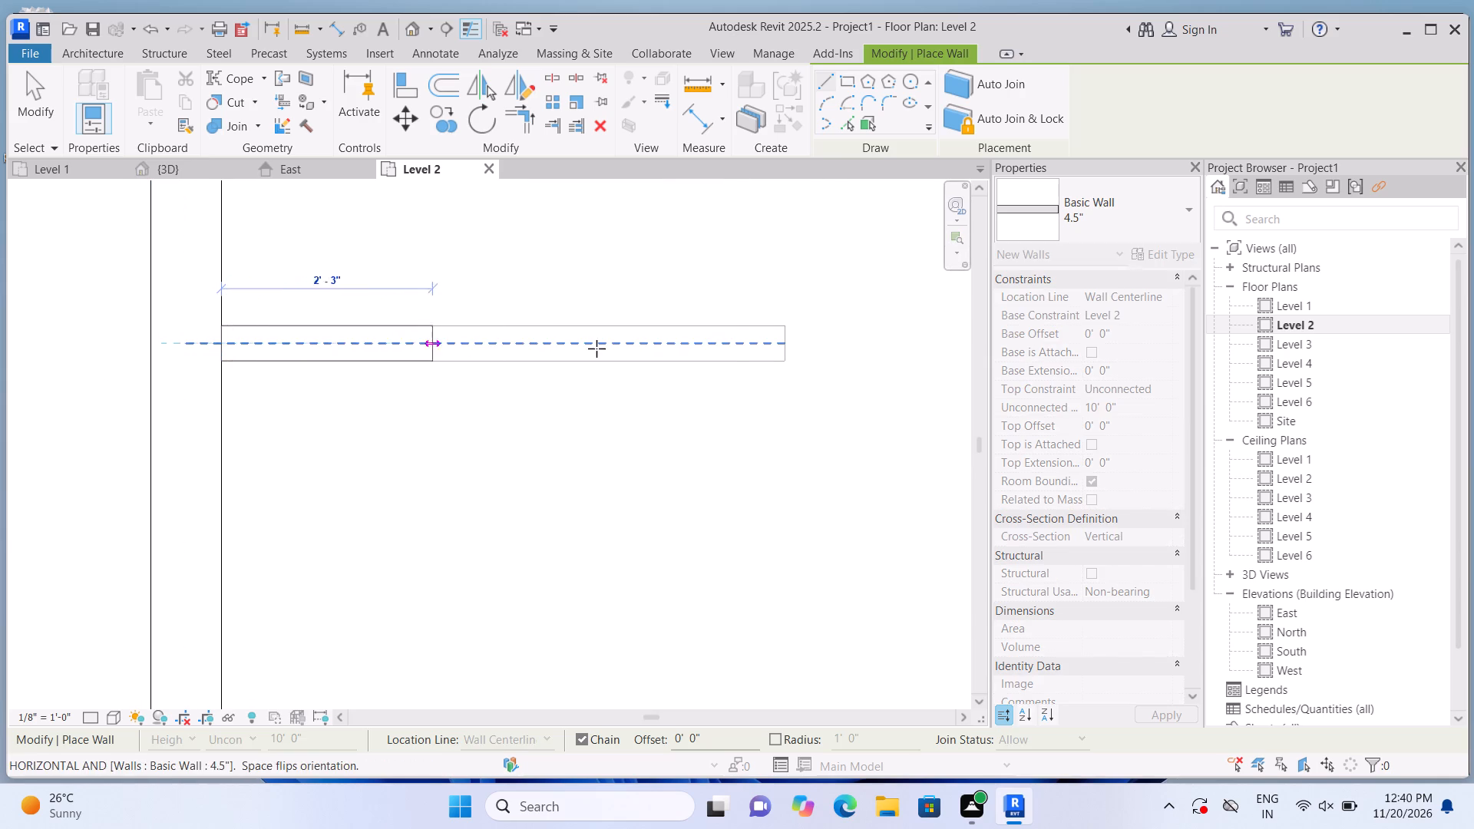
{"action": "left_click", "coordinate": [790, 346]}
{"action": "key", "text": "Escape"}
Draw a 4.5" wall over the small west room's north partition, from the west exterior wall to the room's northeast corner.
{"action": "scroll", "coordinate": [780, 334], "scroll_direction": "down", "scroll_amount": 4}
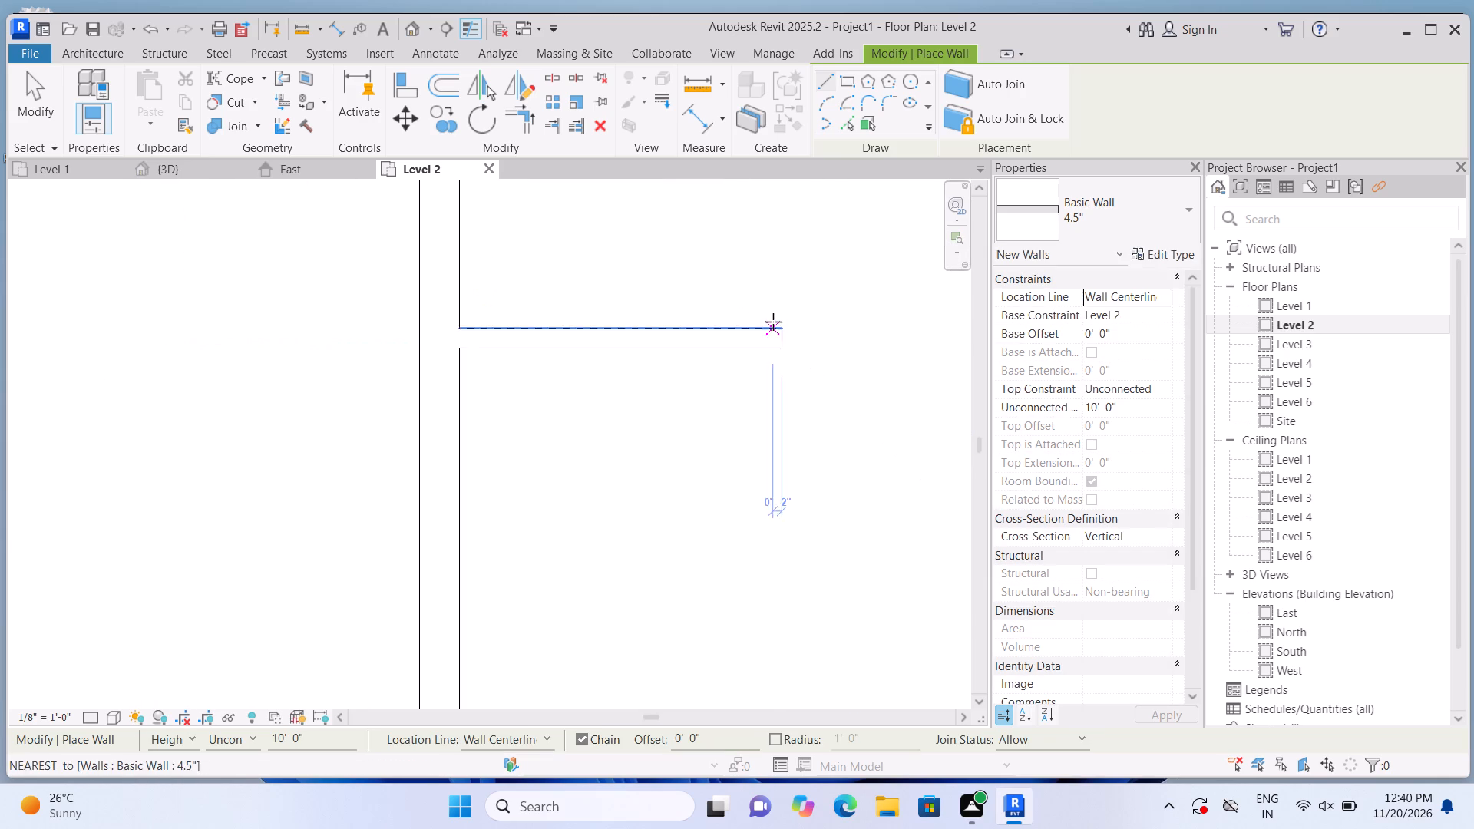
{"action": "scroll", "coordinate": [773, 322], "scroll_direction": "down", "scroll_amount": 11}
{"action": "scroll", "coordinate": [781, 461], "scroll_direction": "up", "scroll_amount": 1}
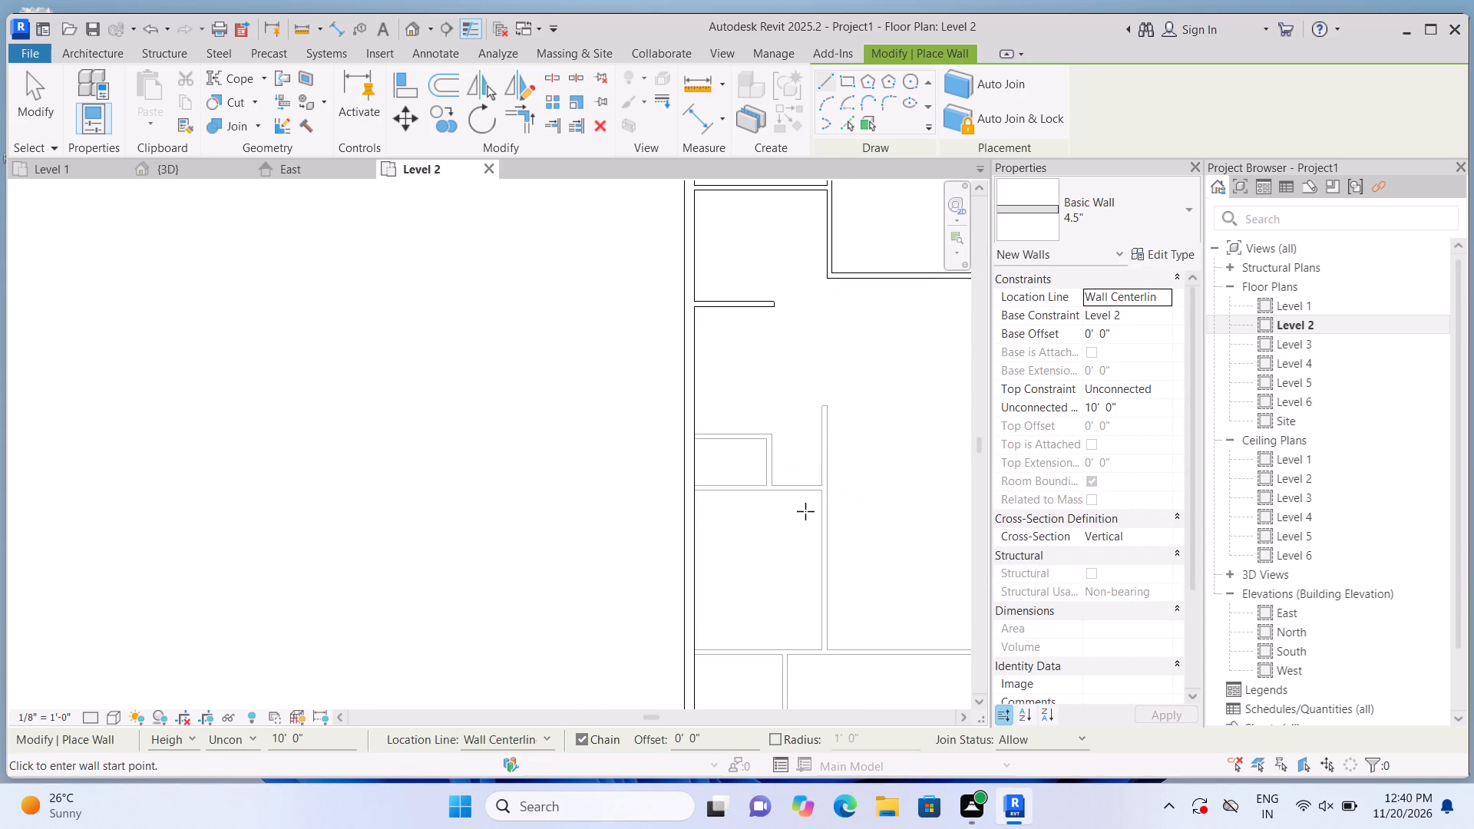
{"action": "scroll", "coordinate": [823, 594], "scroll_direction": "up", "scroll_amount": 4}
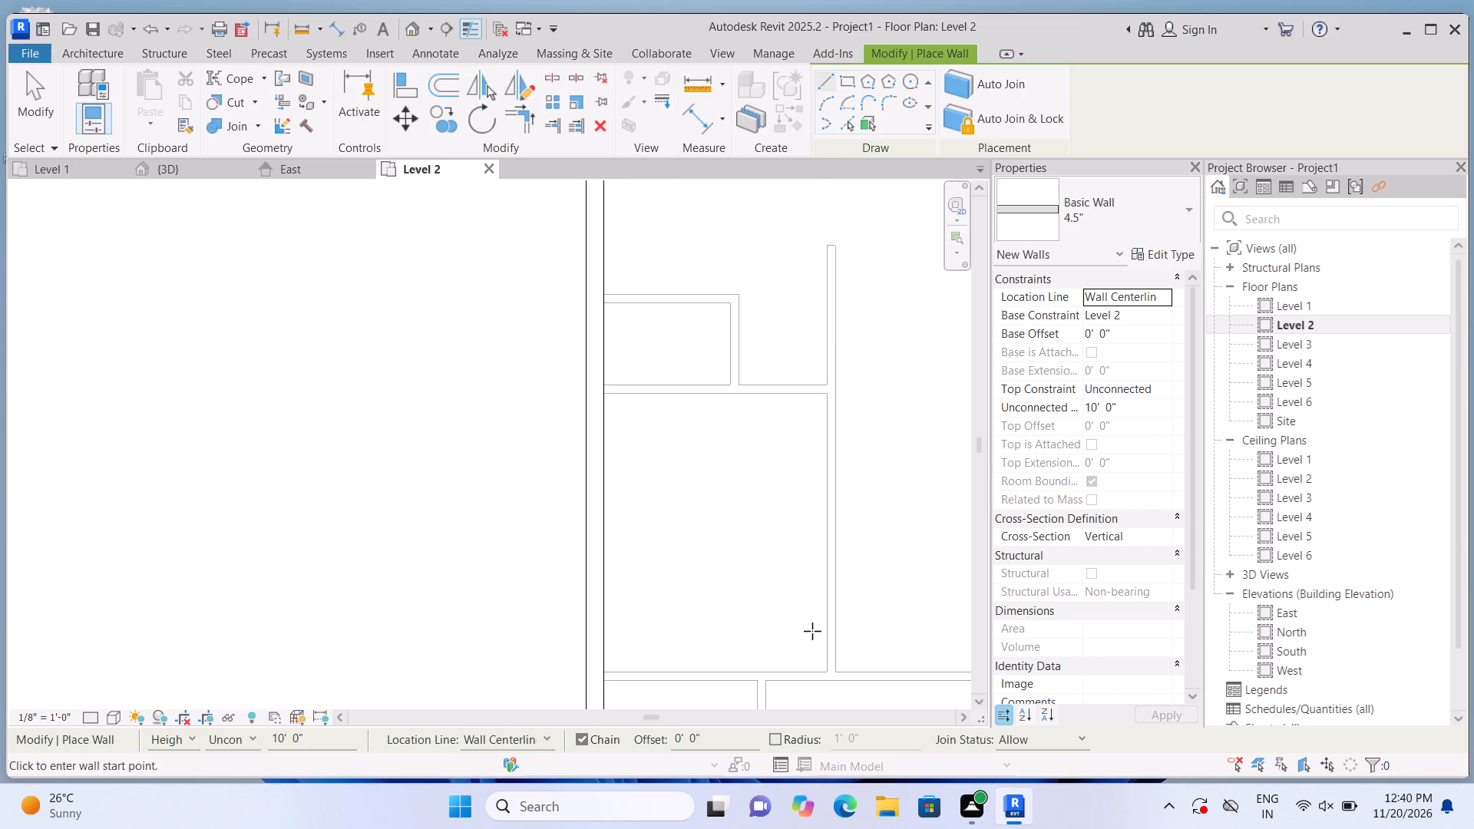
{"action": "scroll", "coordinate": [779, 655], "scroll_direction": "up", "scroll_amount": 3}
{"action": "scroll", "coordinate": [734, 626], "scroll_direction": "down", "scroll_amount": 4}
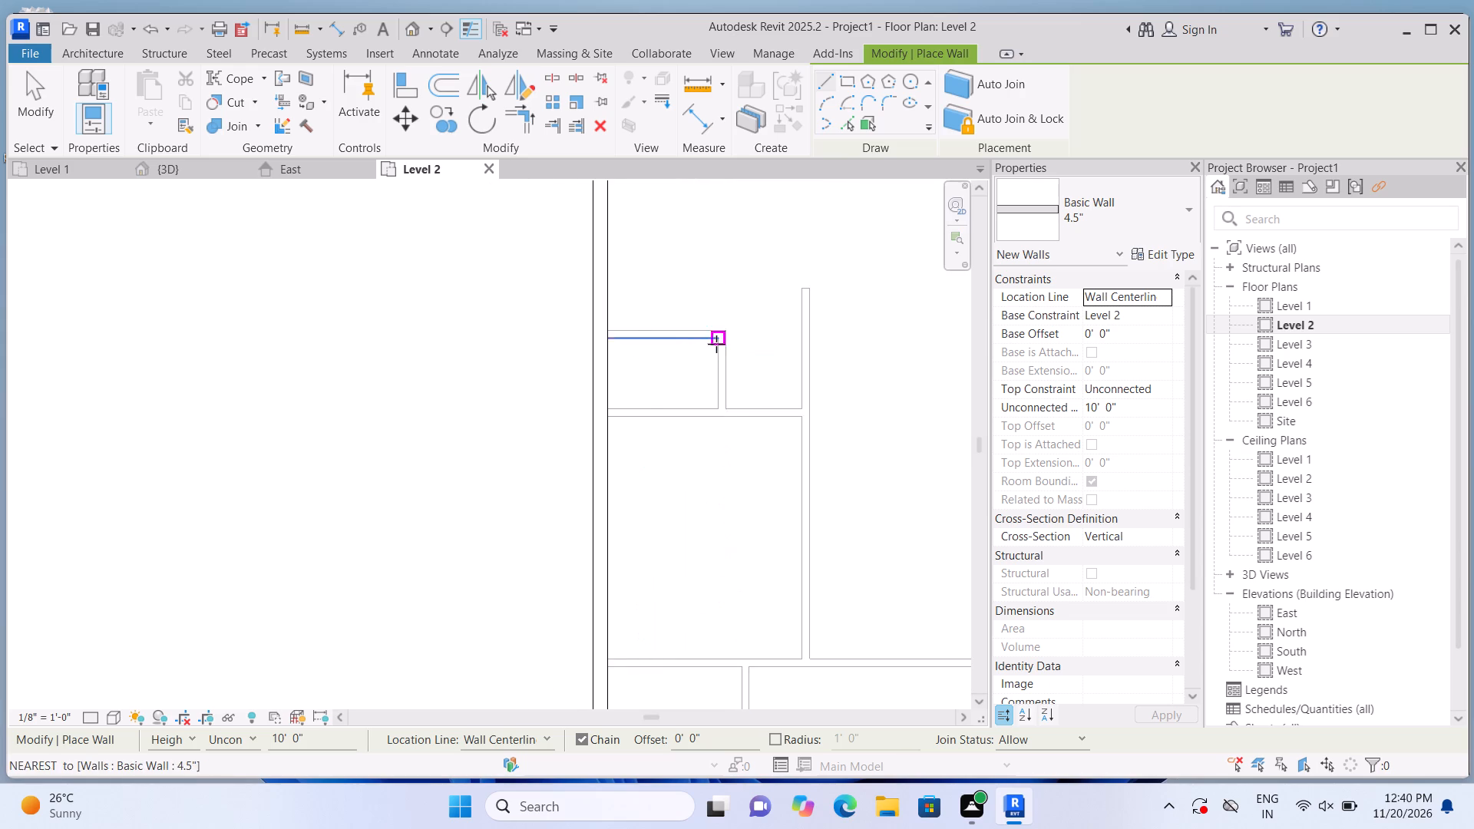
{"action": "scroll", "coordinate": [716, 344], "scroll_direction": "up", "scroll_amount": 2}
{"action": "scroll", "coordinate": [648, 313], "scroll_direction": "up", "scroll_amount": 9}
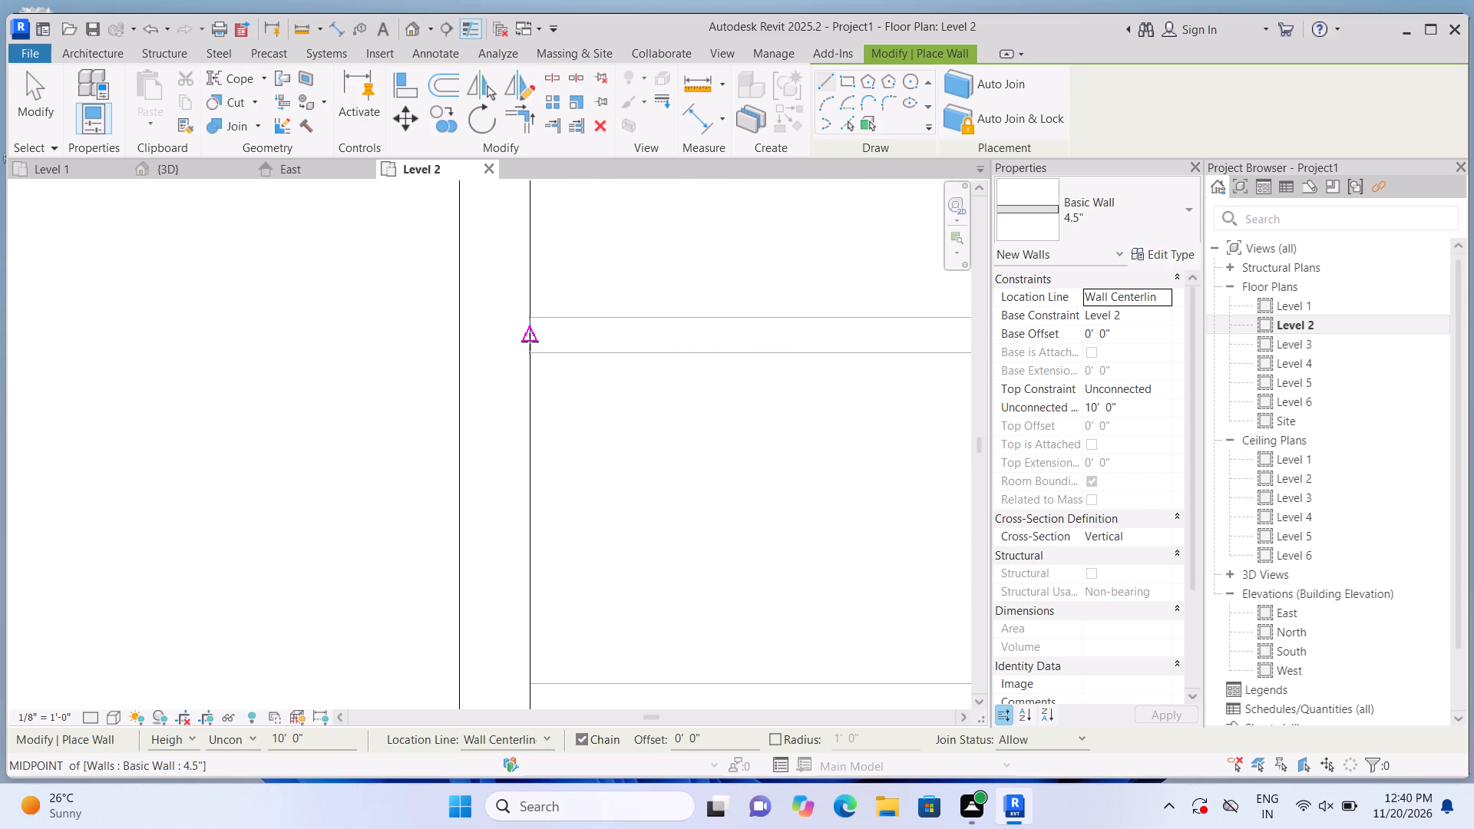
{"action": "left_click", "coordinate": [528, 342]}
{"action": "scroll", "coordinate": [706, 341], "scroll_direction": "down", "scroll_amount": 10}
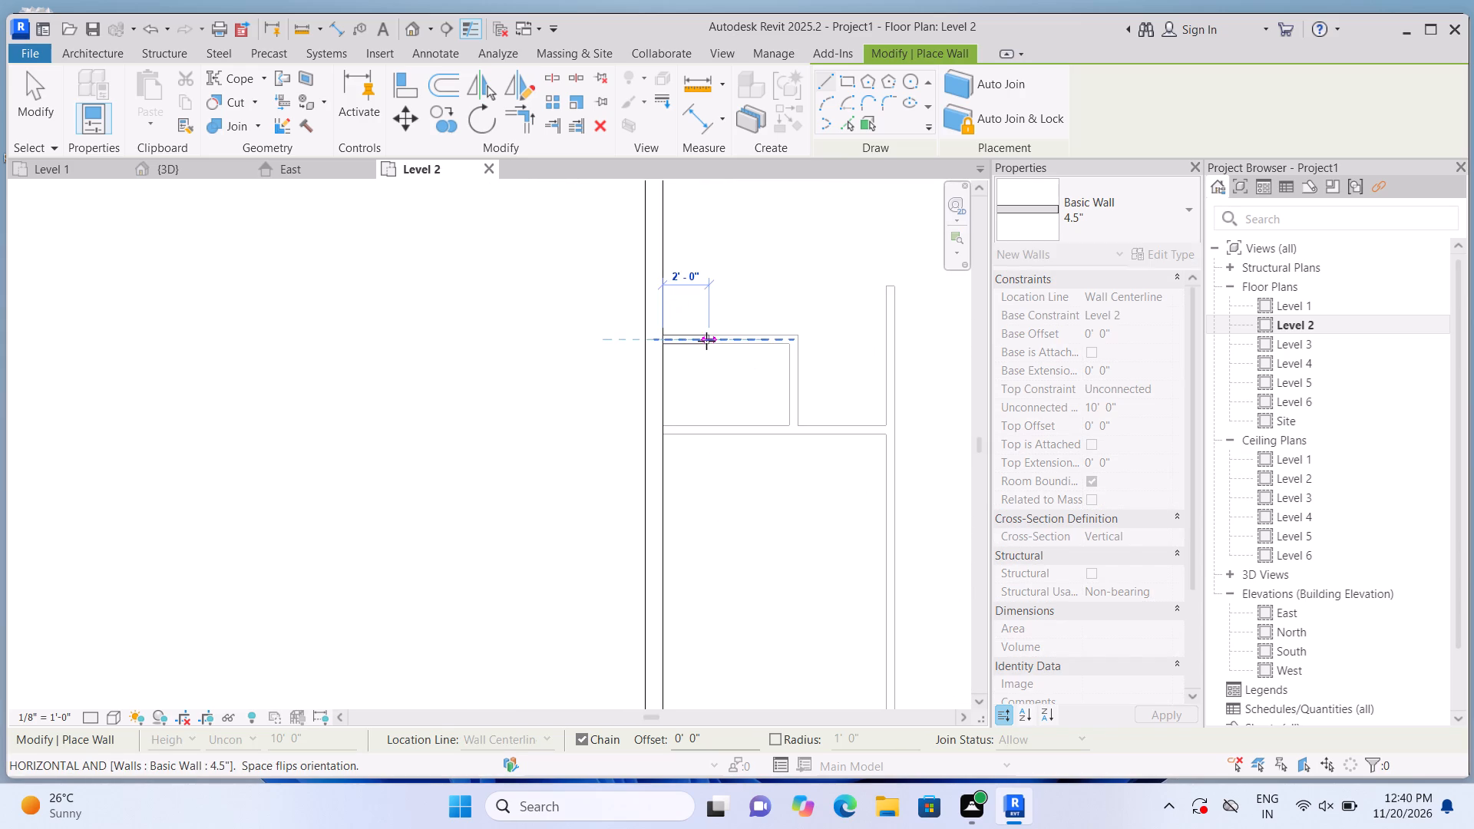
{"action": "scroll", "coordinate": [798, 347], "scroll_direction": "up", "scroll_amount": 11}
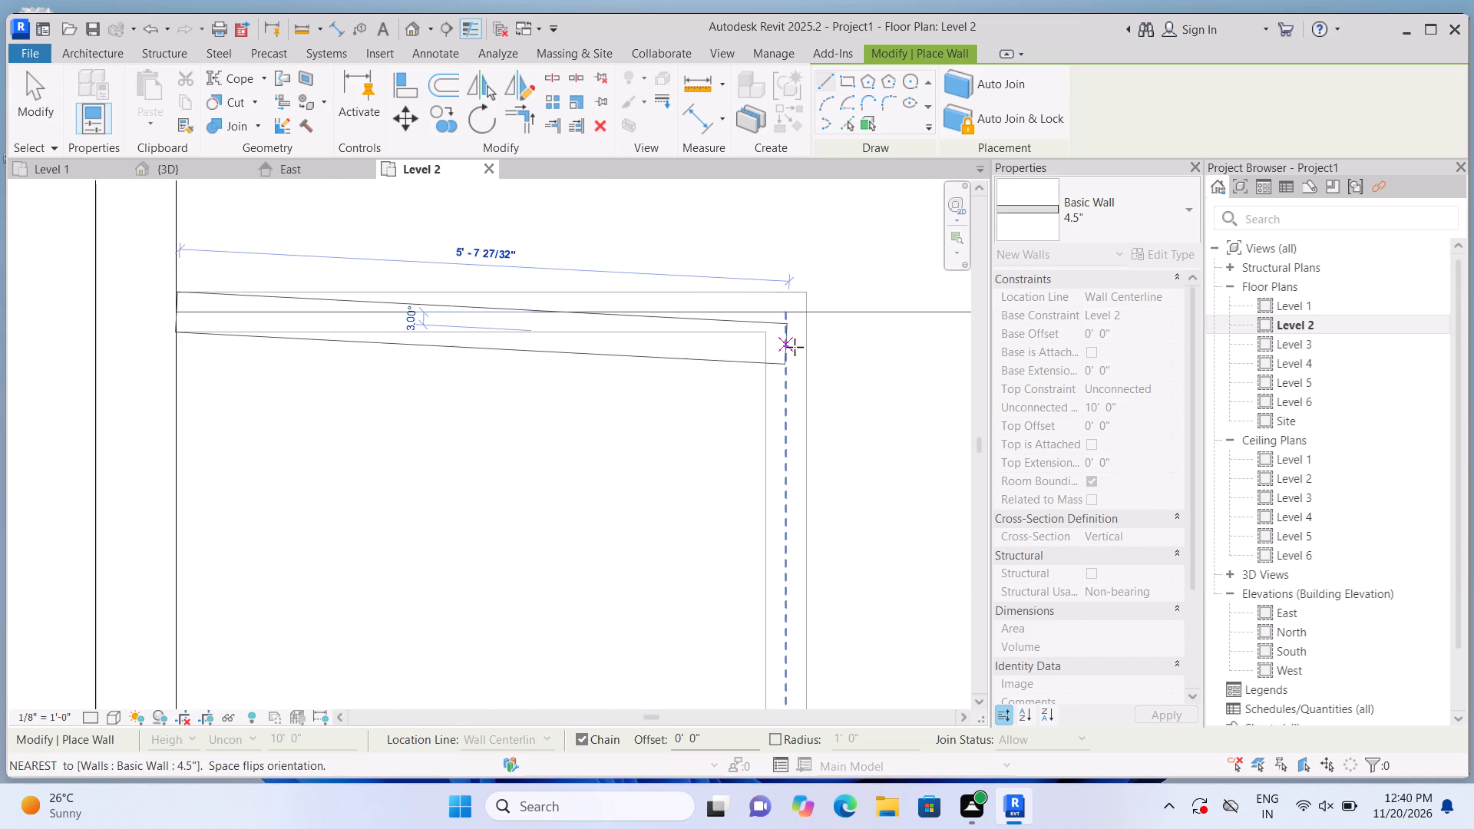
{"action": "scroll", "coordinate": [795, 347], "scroll_direction": "up", "scroll_amount": 5}
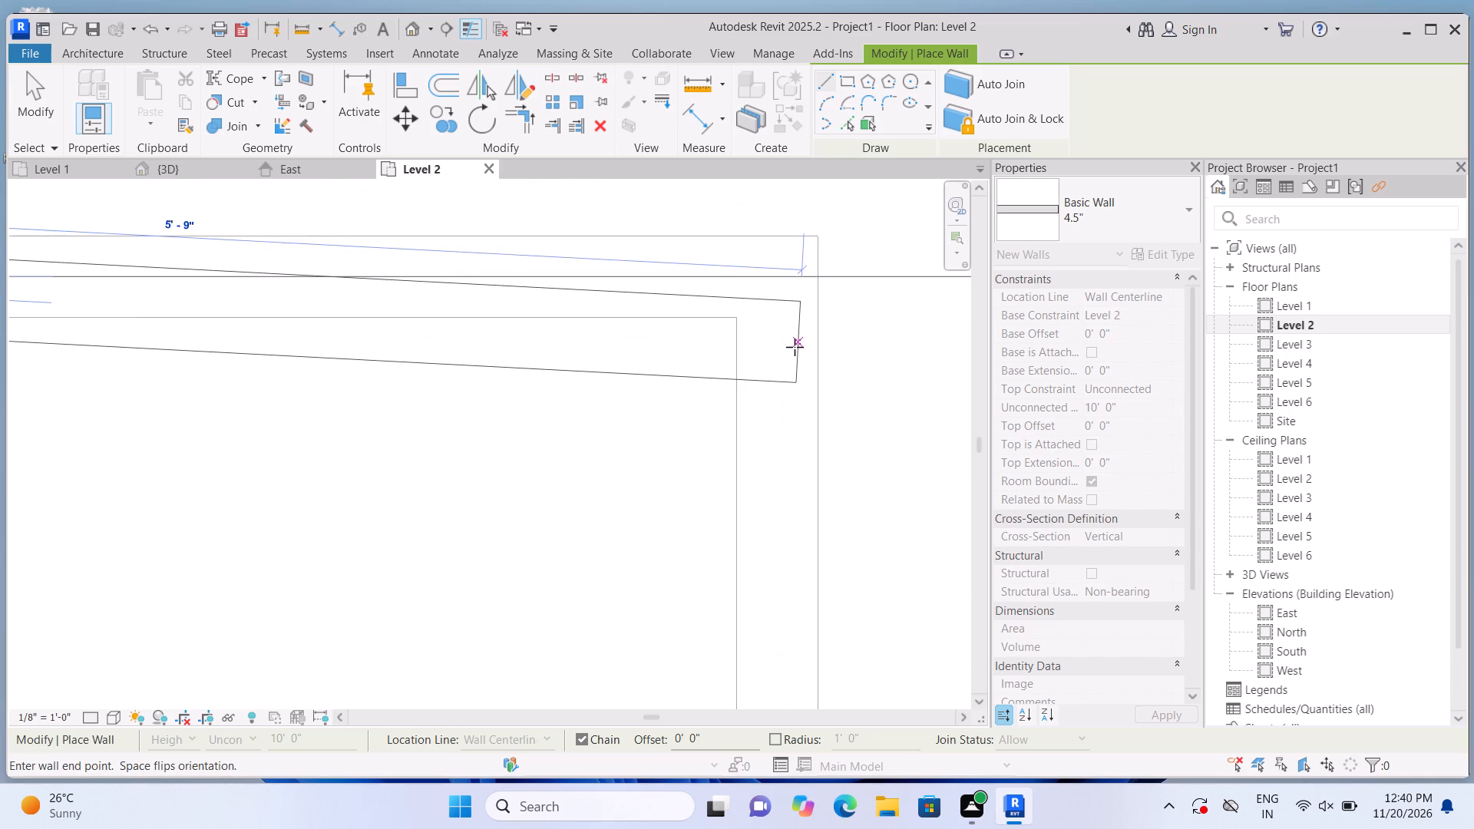
{"action": "scroll", "coordinate": [795, 347], "scroll_direction": "up", "scroll_amount": 2}
{"action": "scroll", "coordinate": [787, 253], "scroll_direction": "up", "scroll_amount": 3}
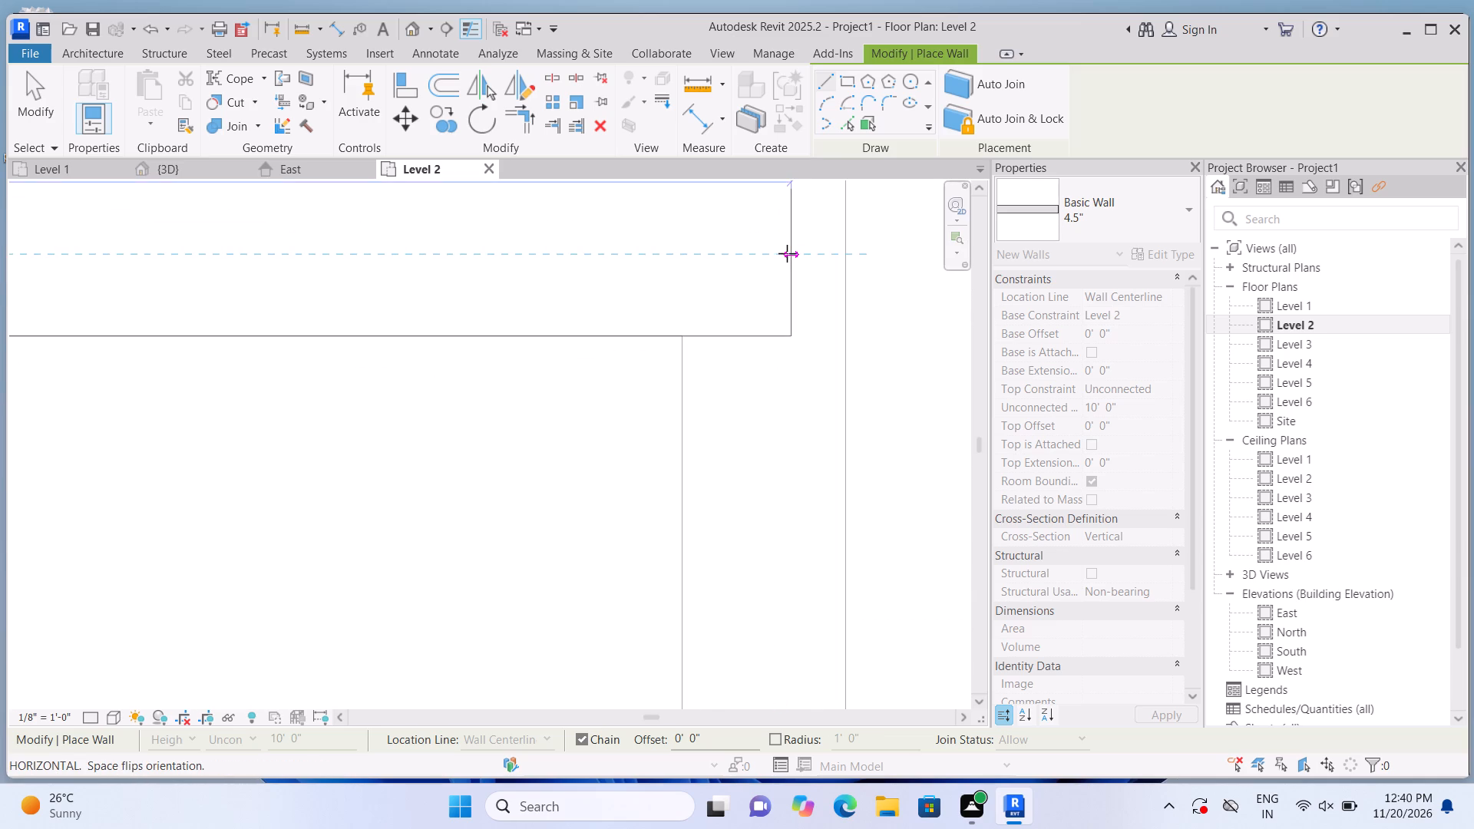
{"action": "left_click", "coordinate": [760, 259]}
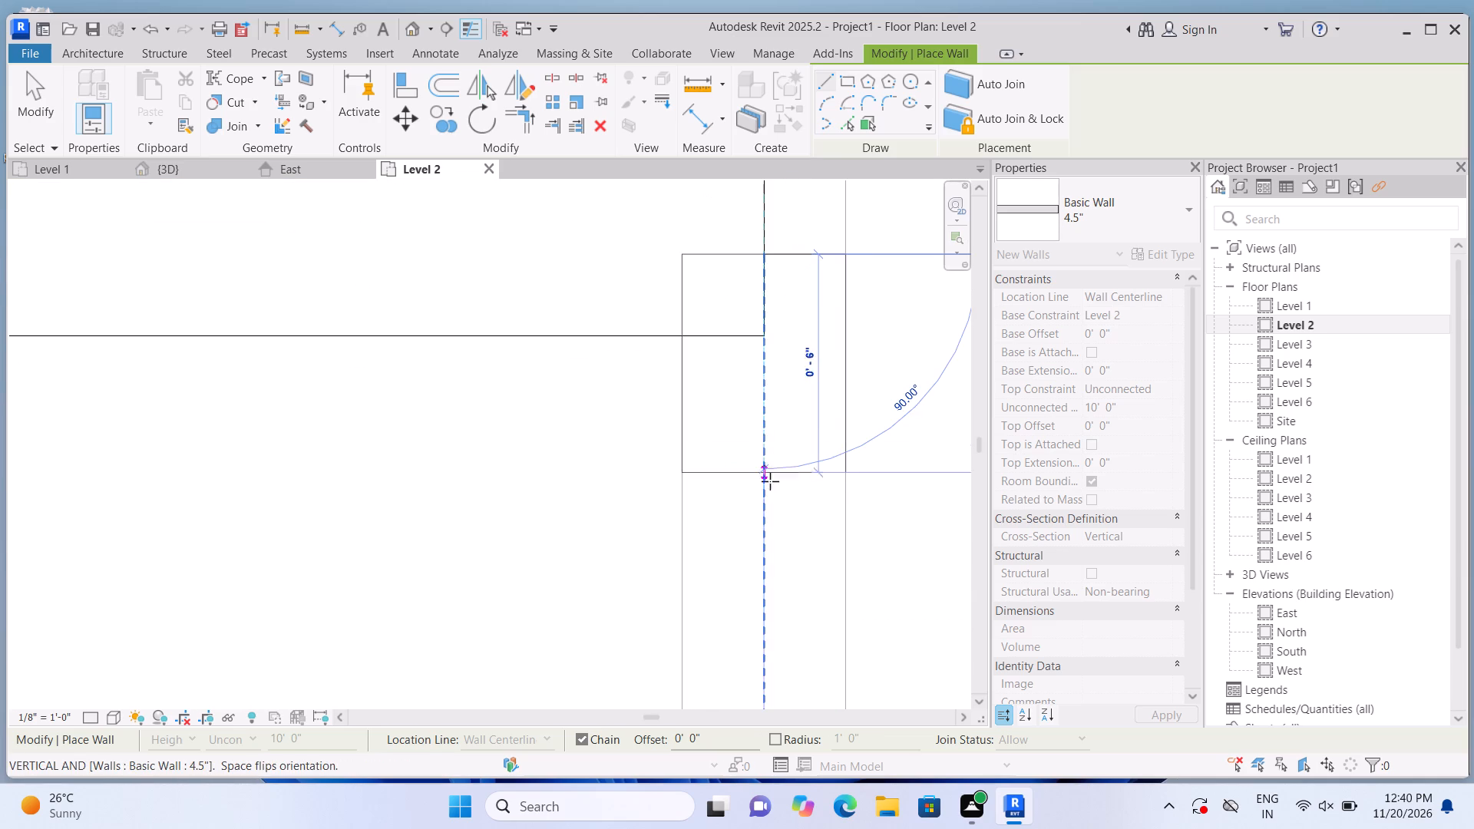
Continue the 4.5" wall chain south about 3'-10 3/4" over the small west room's east partition, to the centerline of its south partition.
{"action": "scroll", "coordinate": [773, 516], "scroll_direction": "down", "scroll_amount": 18}
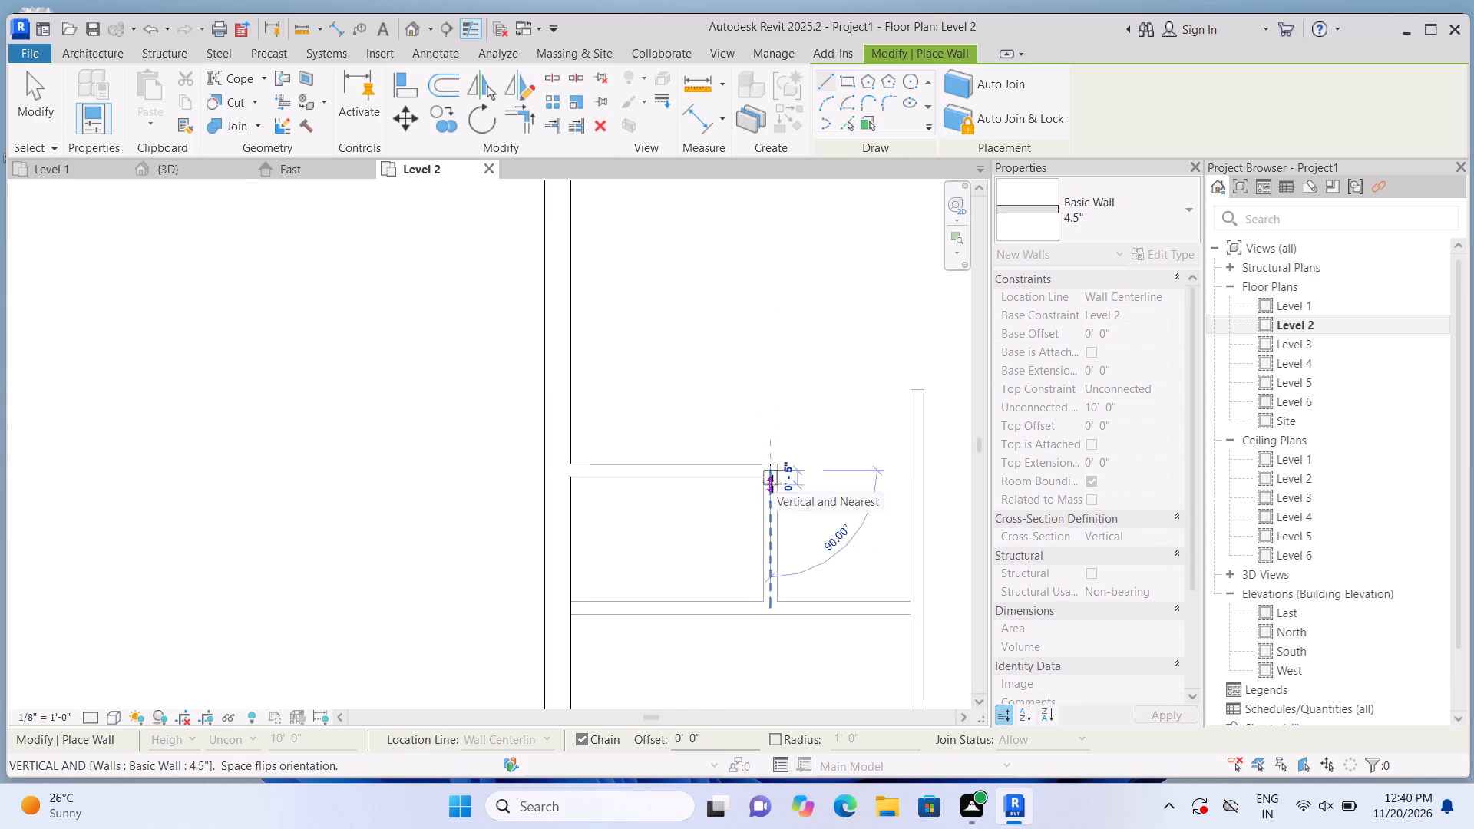
{"action": "scroll", "coordinate": [772, 484], "scroll_direction": "down", "scroll_amount": 4}
{"action": "scroll", "coordinate": [770, 564], "scroll_direction": "up", "scroll_amount": 13}
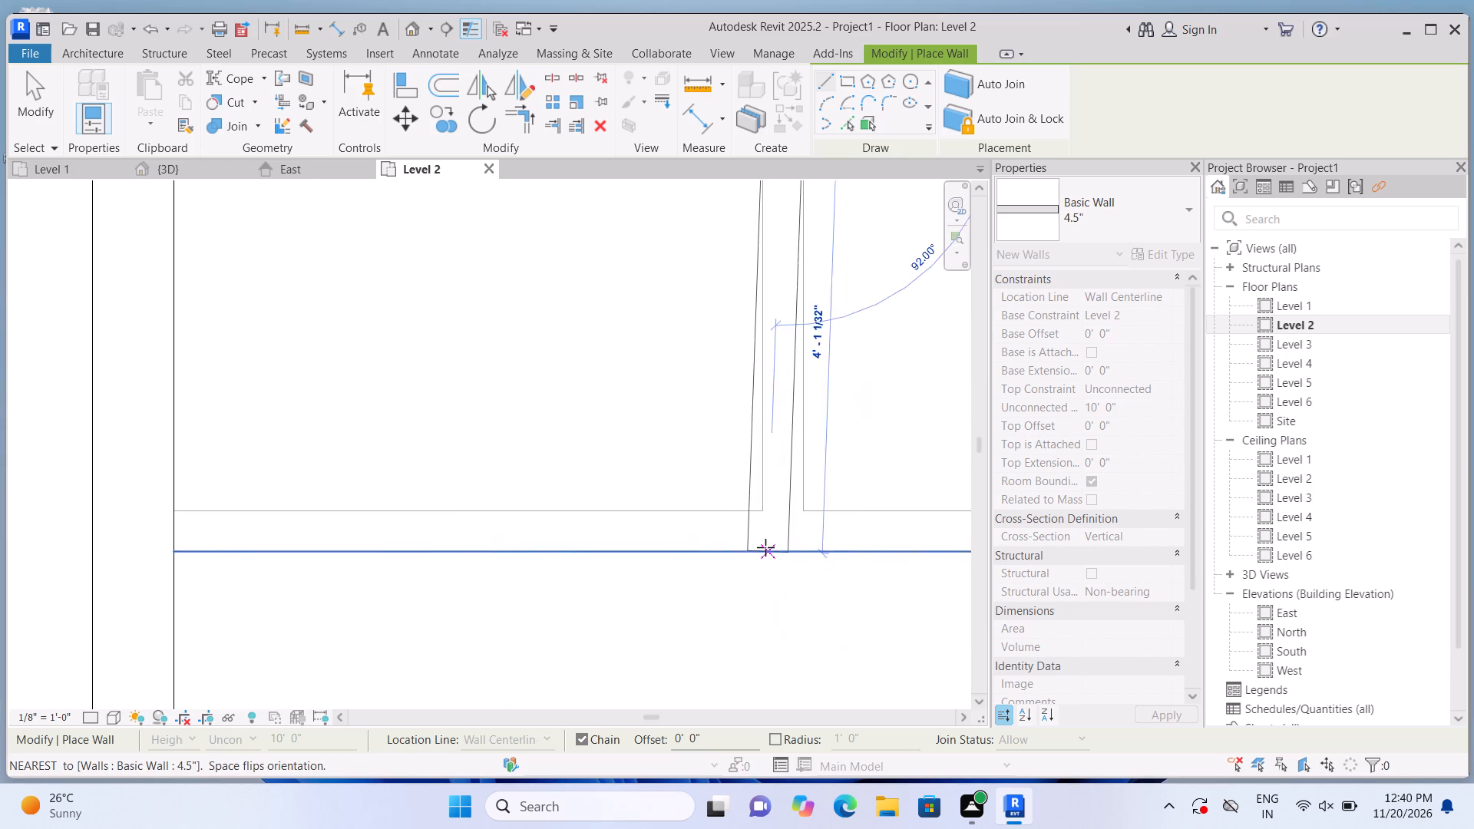
{"action": "scroll", "coordinate": [765, 547], "scroll_direction": "up", "scroll_amount": 2}
{"action": "left_click", "coordinate": [801, 520]}
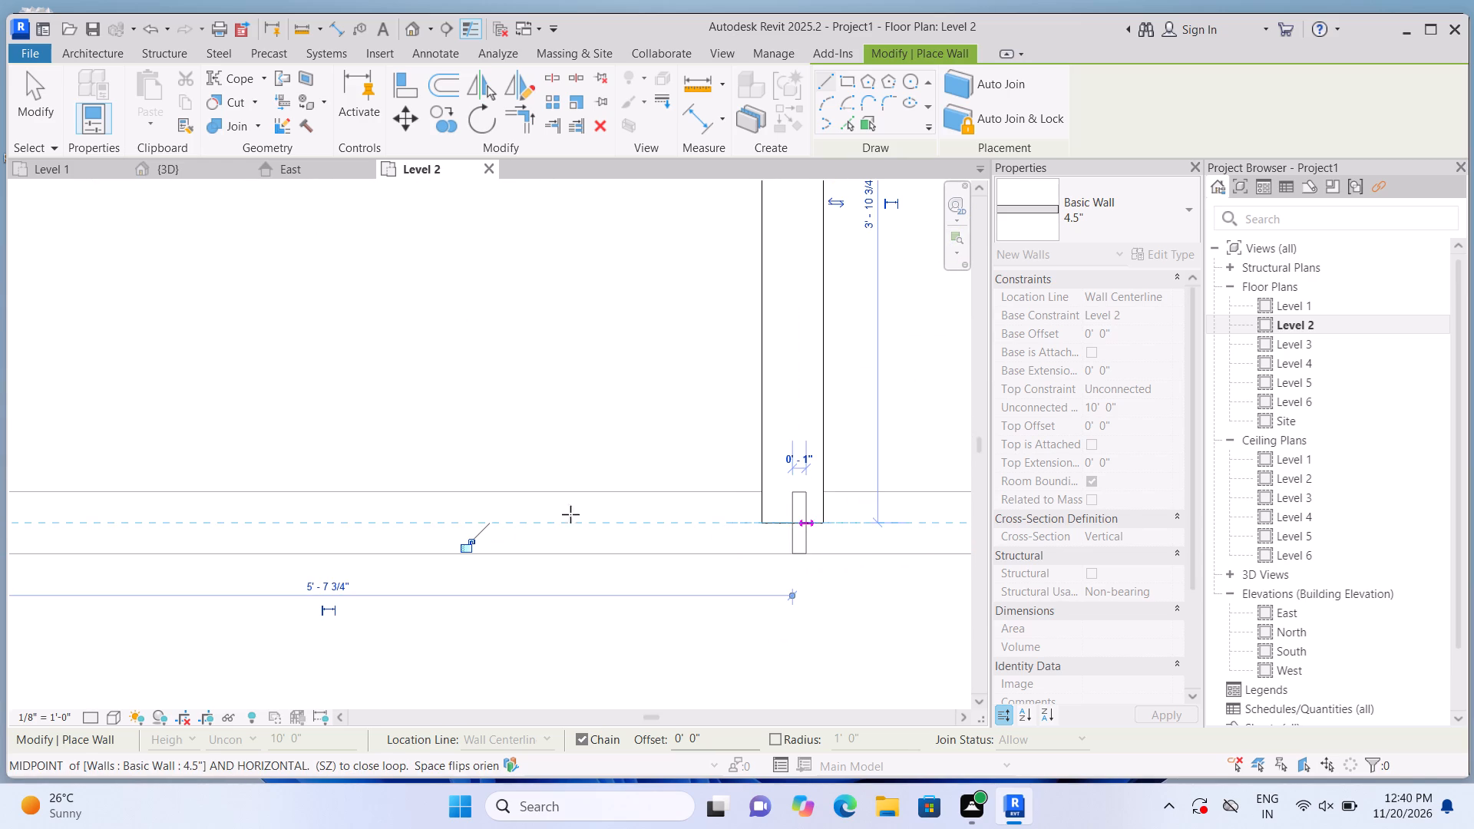
Continue the 4.5" wall chain west over the small west room's south partition to the west exterior wall, and end the chain.
{"action": "scroll", "coordinate": [345, 531], "scroll_direction": "down", "scroll_amount": 7}
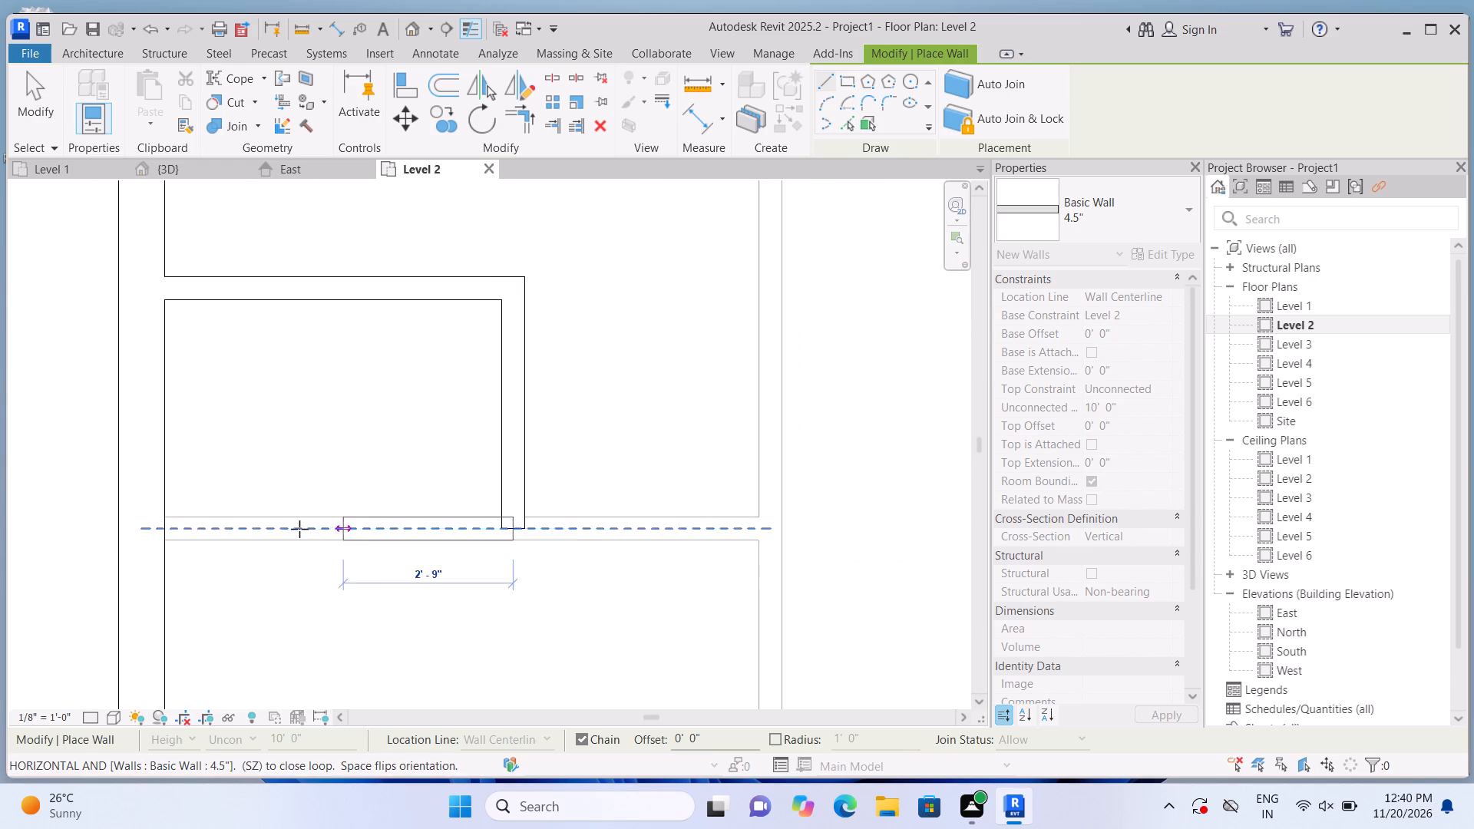
{"action": "scroll", "coordinate": [157, 524], "scroll_direction": "up", "scroll_amount": 6}
{"action": "left_click", "coordinate": [157, 524]}
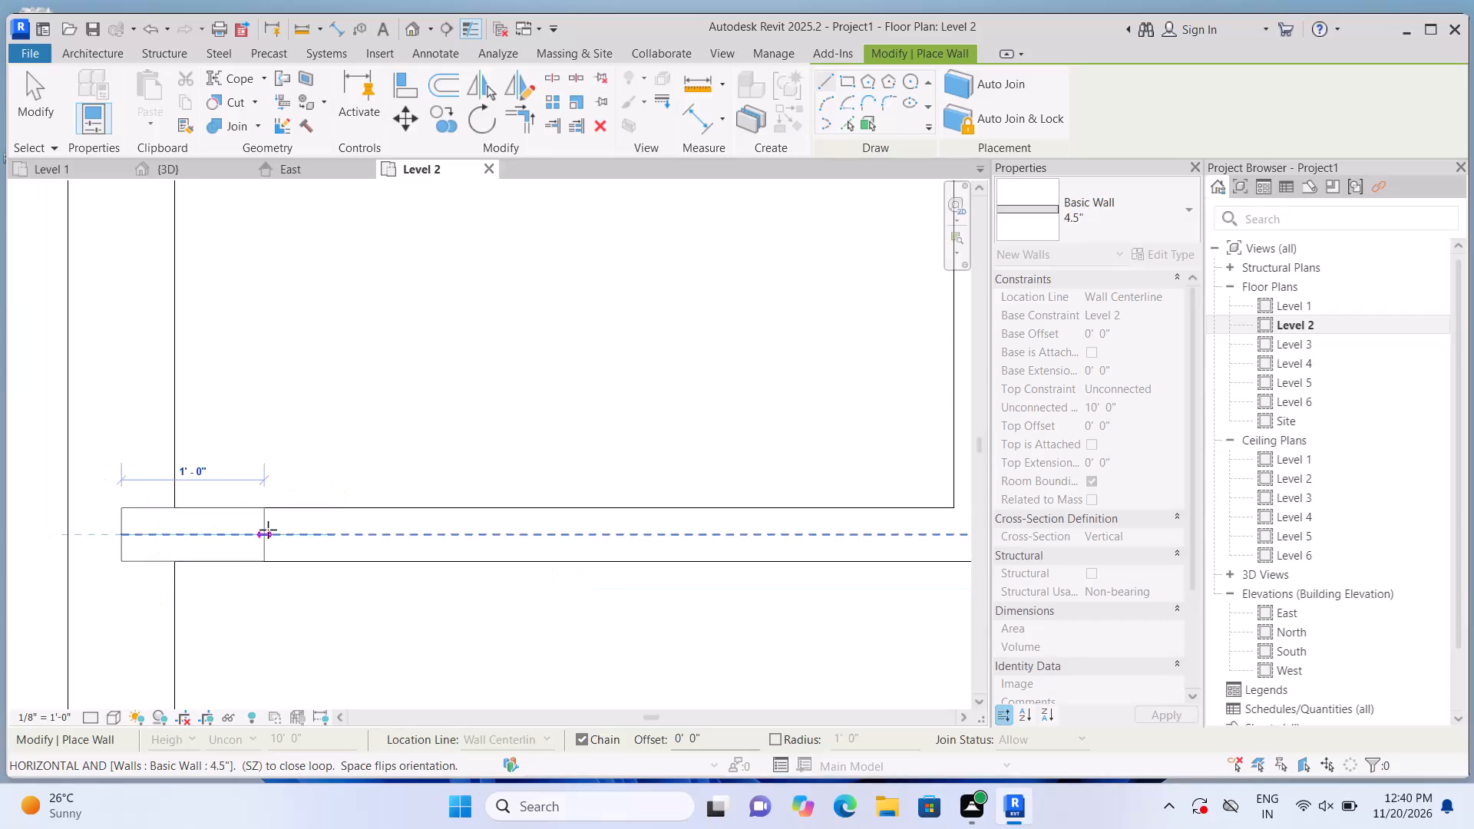
{"action": "scroll", "coordinate": [268, 530], "scroll_direction": "down", "scroll_amount": 5}
{"action": "key", "text": "Escape"}
Draw a 4.5" wall east from the small west room's southeast corner to the centerline of the neighboring vertical partition.
{"action": "scroll", "coordinate": [269, 530], "scroll_direction": "down", "scroll_amount": 5}
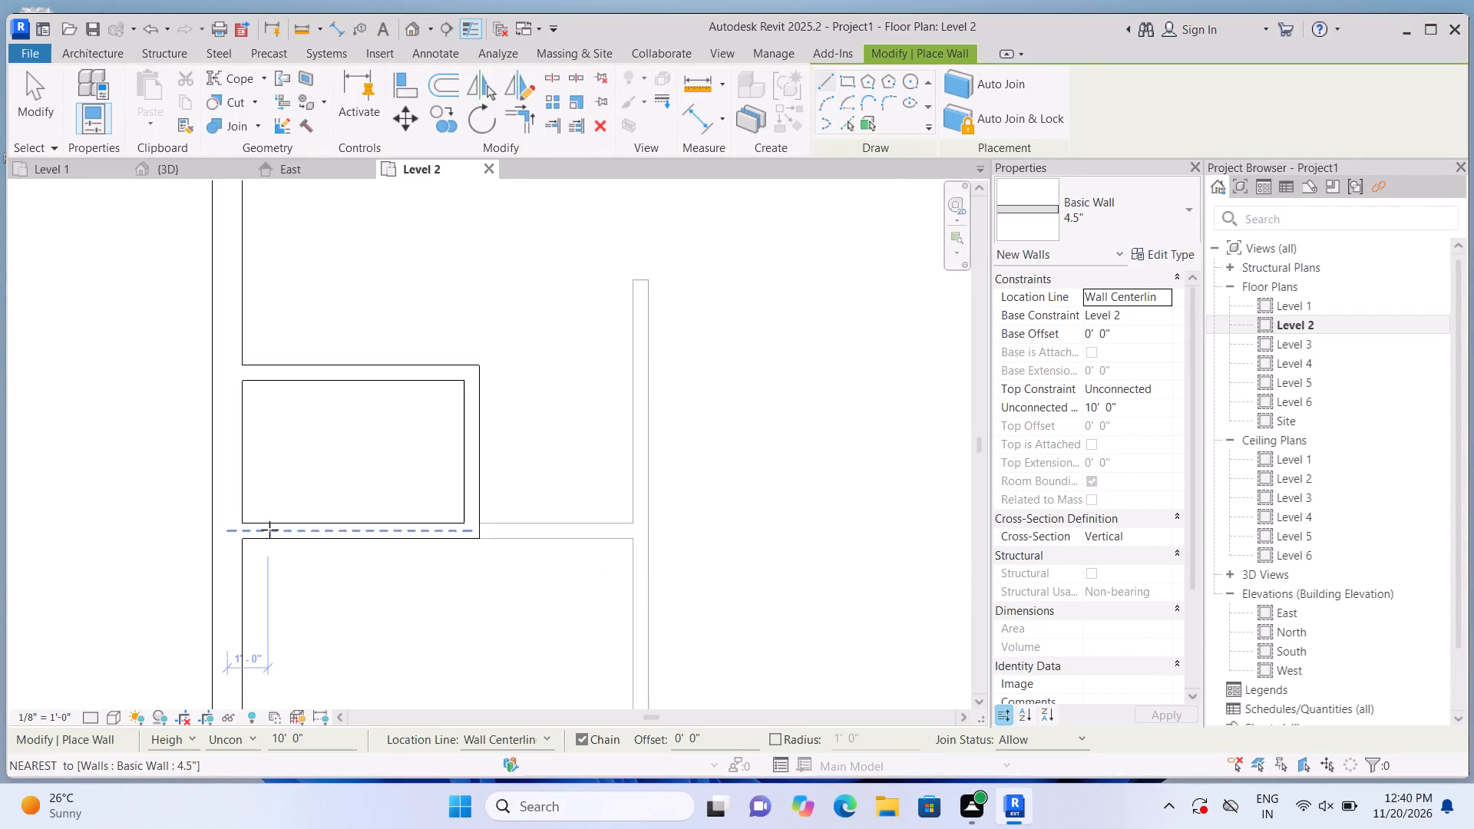
{"action": "scroll", "coordinate": [269, 530], "scroll_direction": "down", "scroll_amount": 4}
{"action": "scroll", "coordinate": [353, 481], "scroll_direction": "up", "scroll_amount": 5}
{"action": "scroll", "coordinate": [454, 578], "scroll_direction": "up", "scroll_amount": 4}
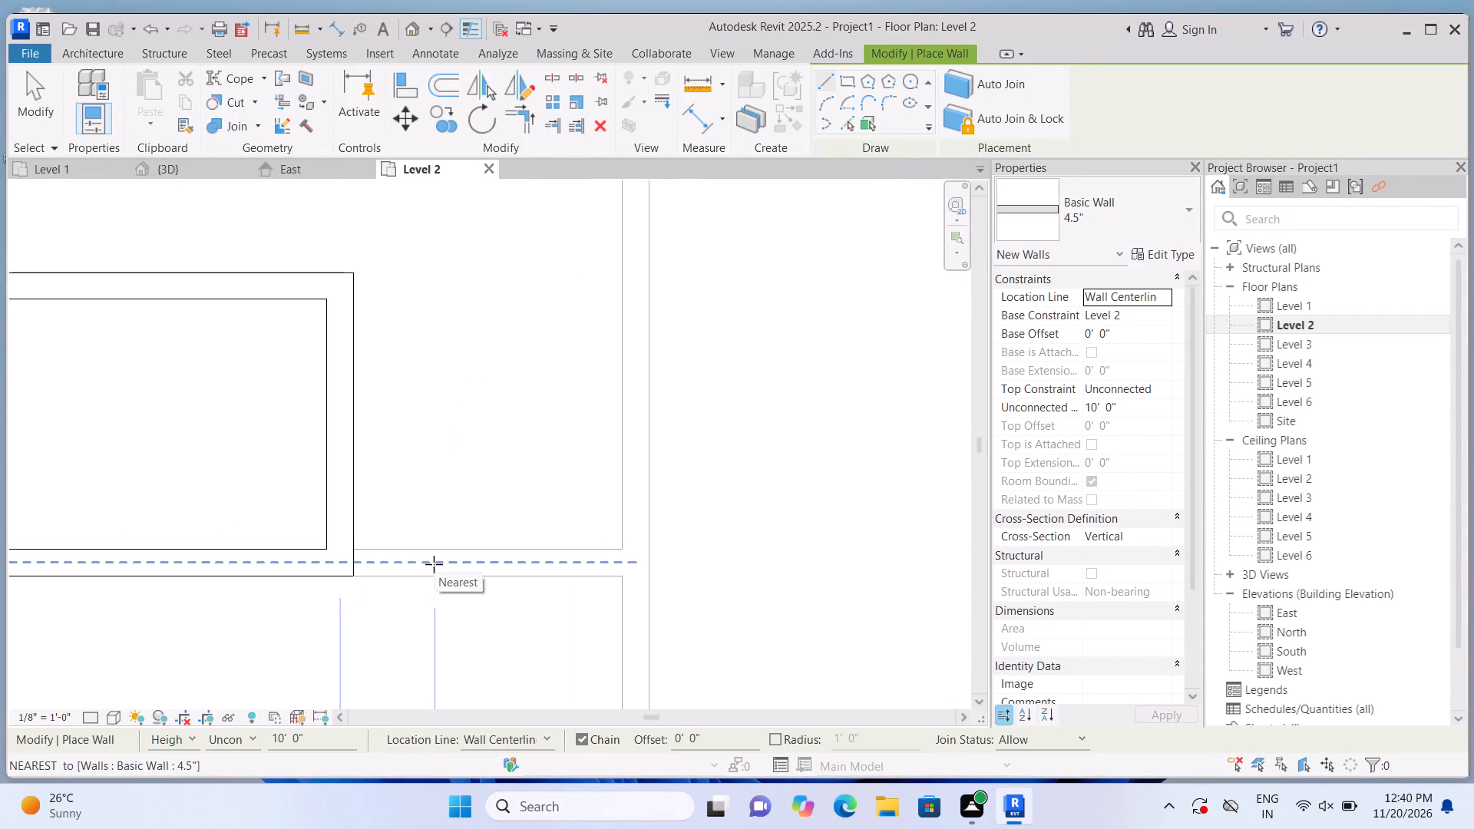
{"action": "scroll", "coordinate": [434, 564], "scroll_direction": "up", "scroll_amount": 7}
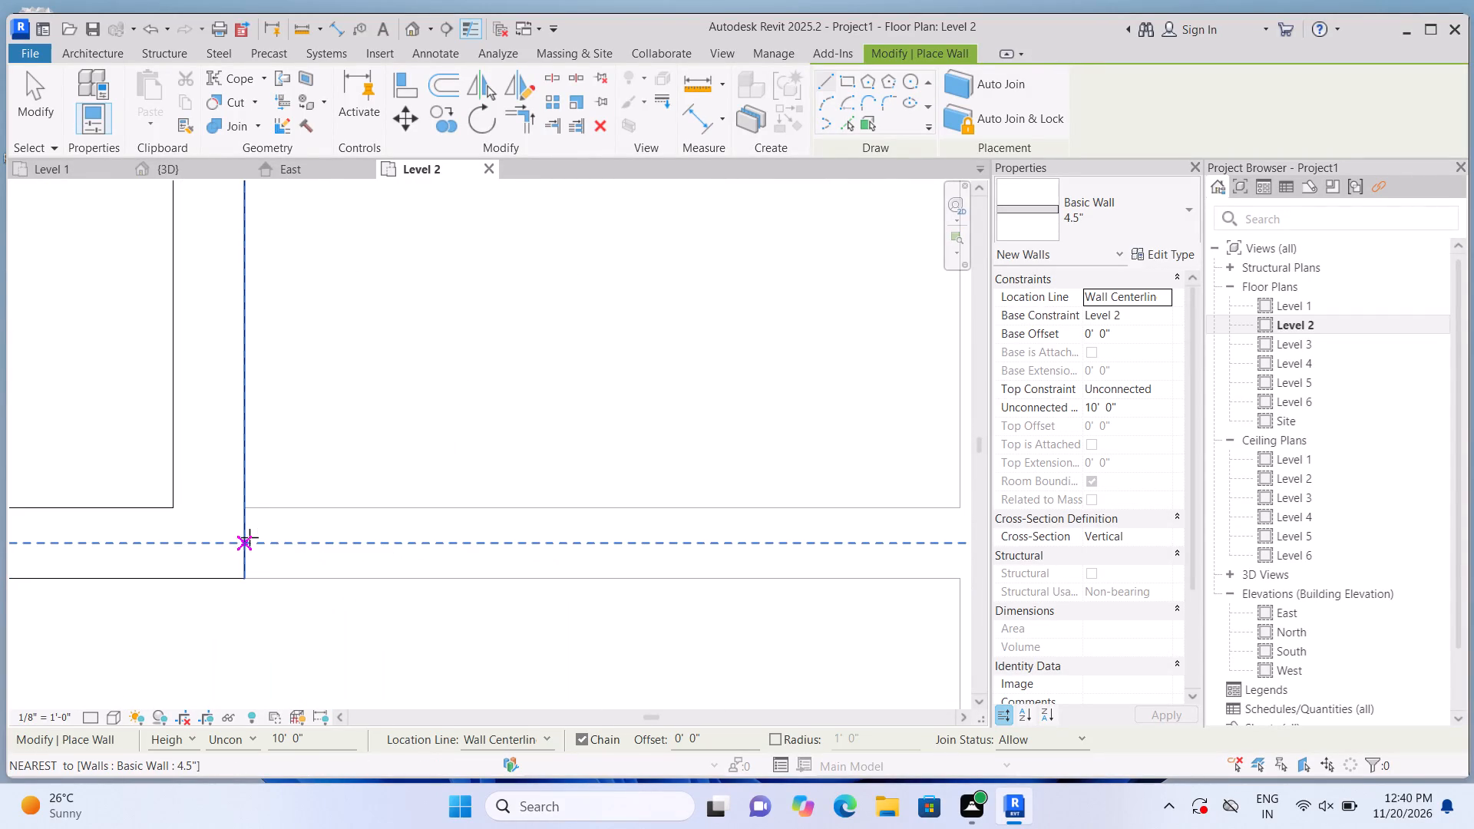
{"action": "left_click", "coordinate": [240, 535]}
{"action": "scroll", "coordinate": [437, 546], "scroll_direction": "down", "scroll_amount": 6}
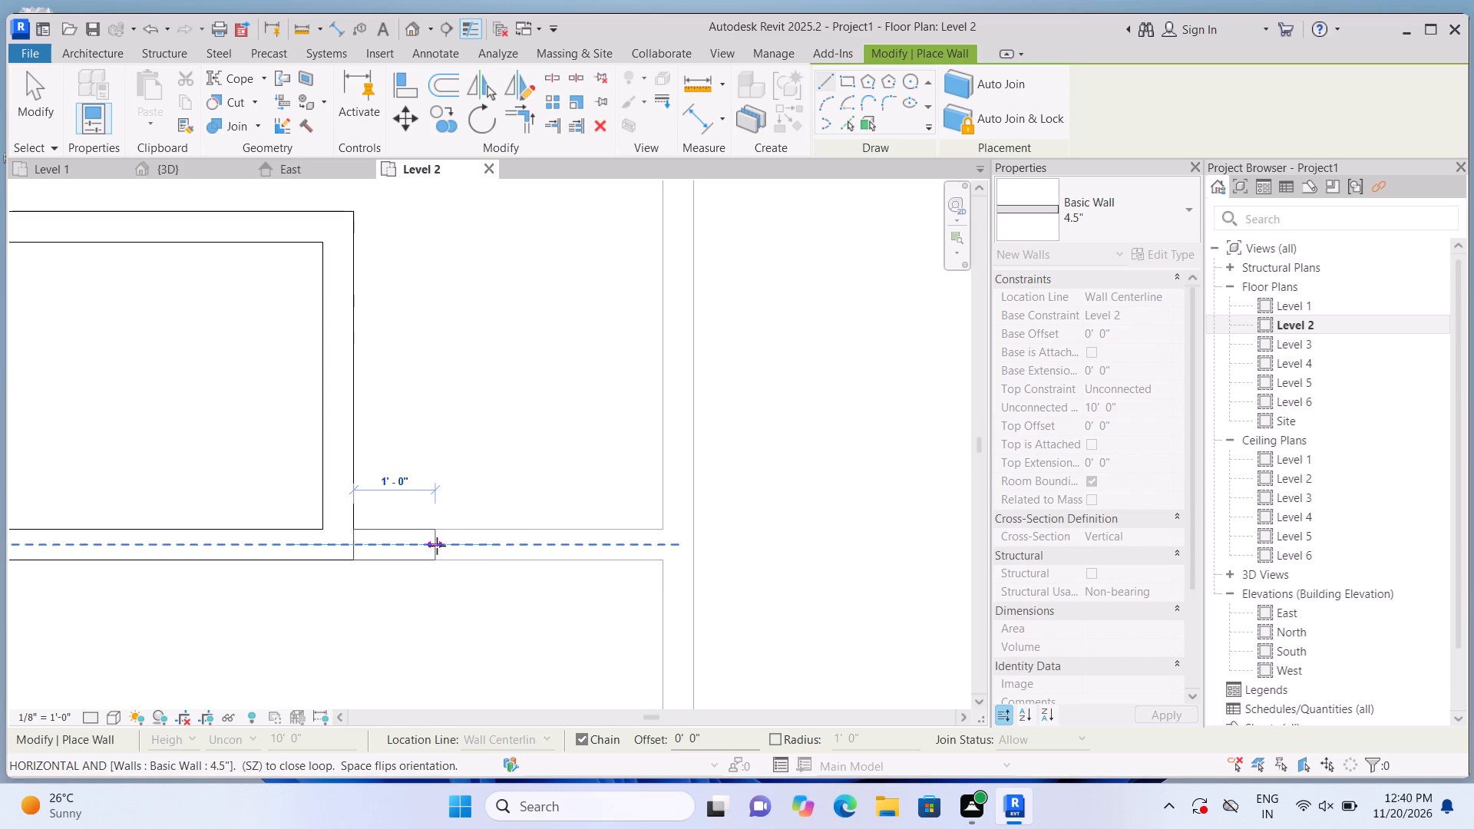
{"action": "scroll", "coordinate": [673, 550], "scroll_direction": "up", "scroll_amount": 7}
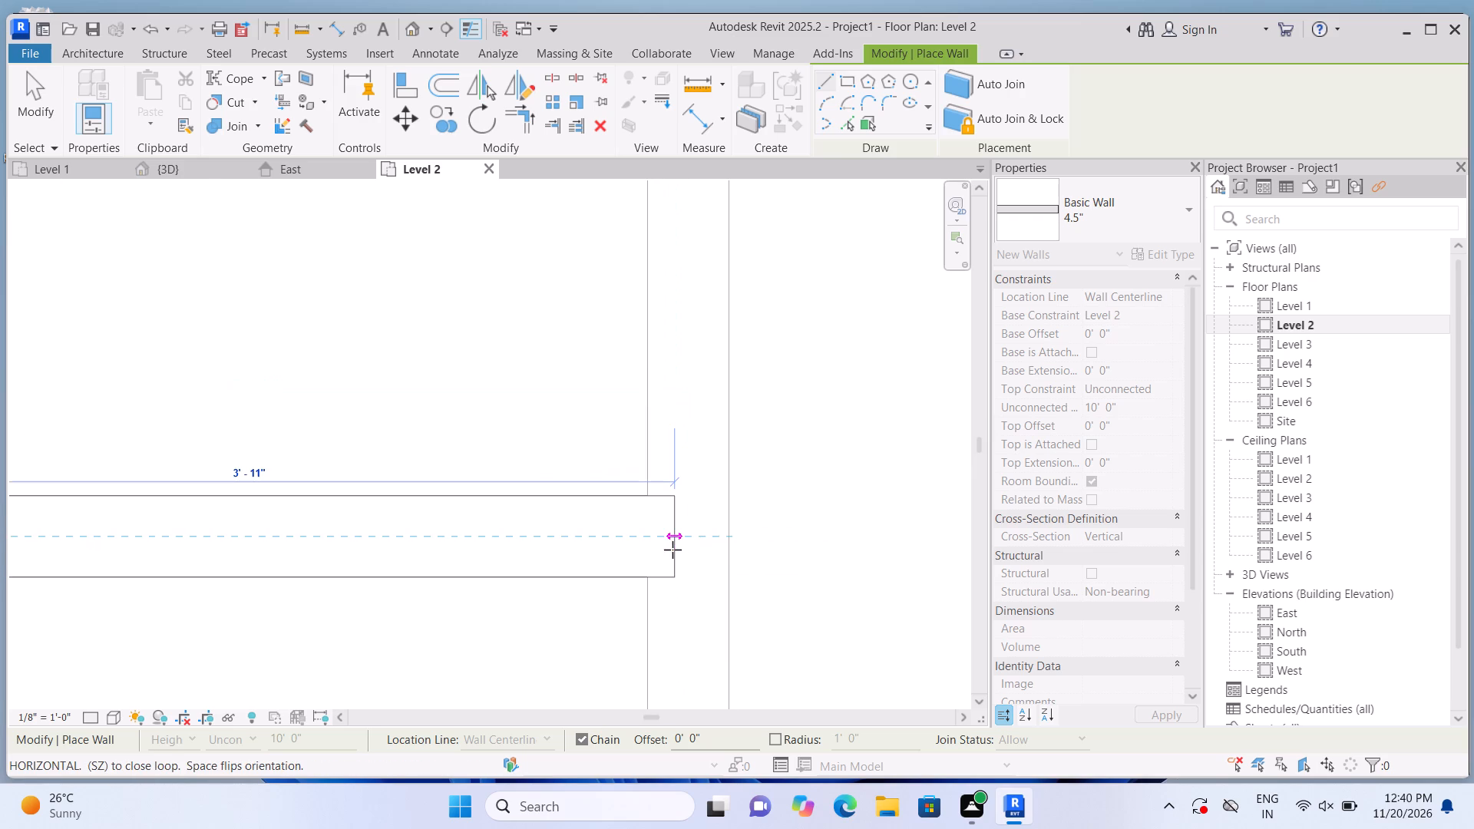
{"action": "left_click", "coordinate": [685, 550]}
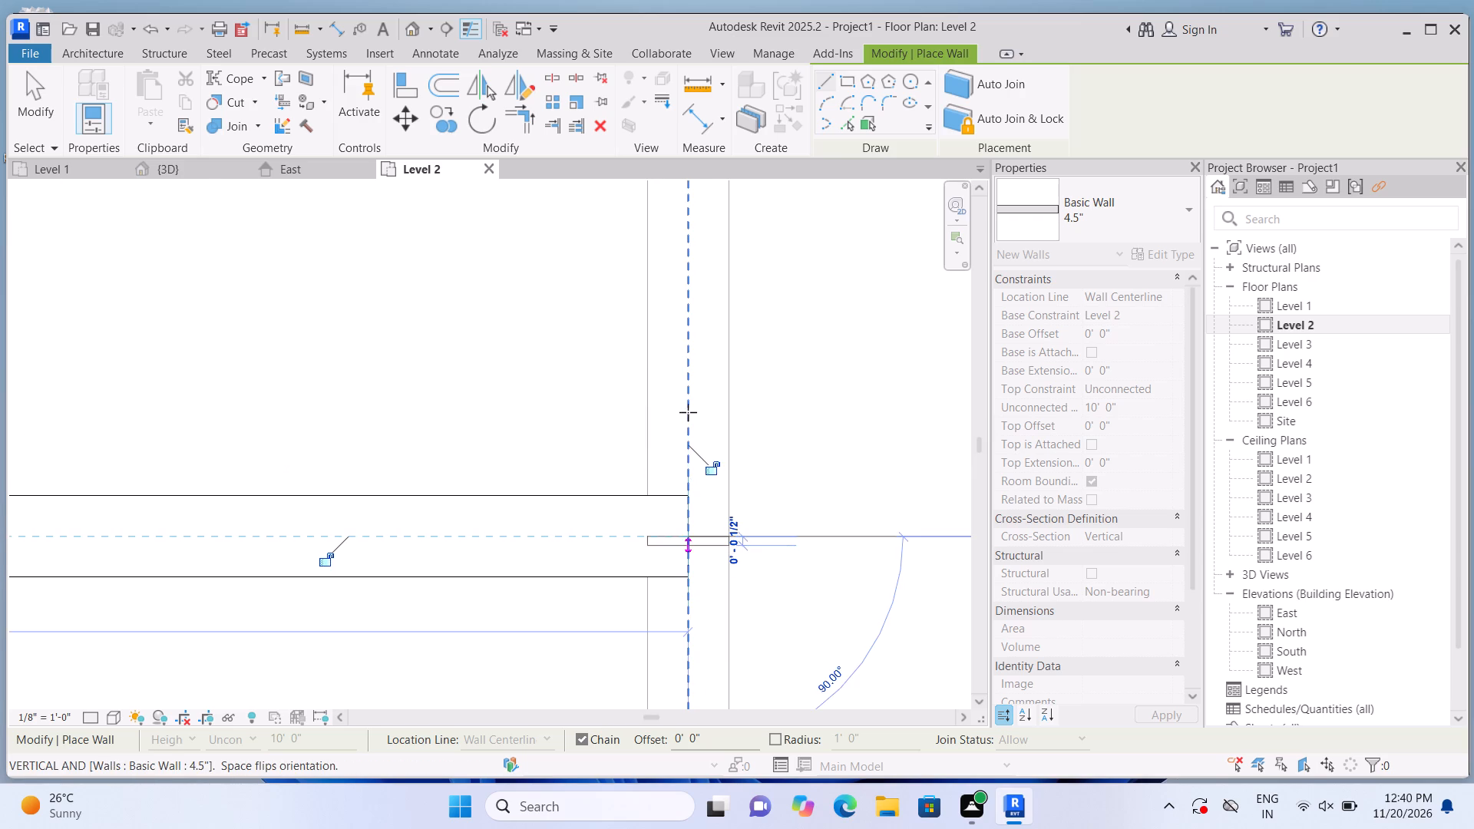
Continue the 4.5" wall chain north over the vertical partition to its free north end, and end the chain.
{"action": "scroll", "coordinate": [690, 395], "scroll_direction": "down", "scroll_amount": 16}
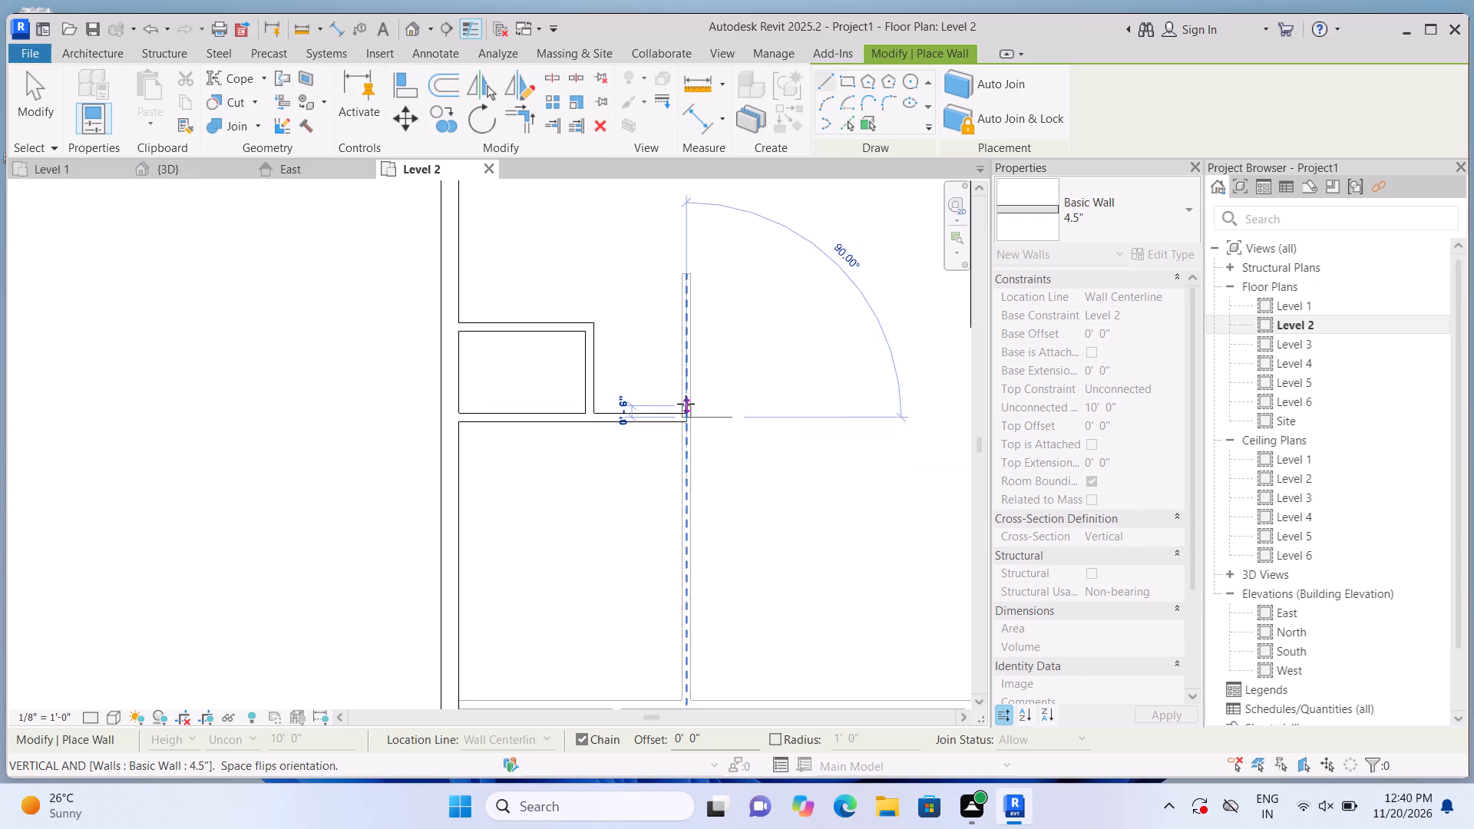
{"action": "scroll", "coordinate": [686, 404], "scroll_direction": "down", "scroll_amount": 2}
{"action": "scroll", "coordinate": [692, 321], "scroll_direction": "up", "scroll_amount": 18}
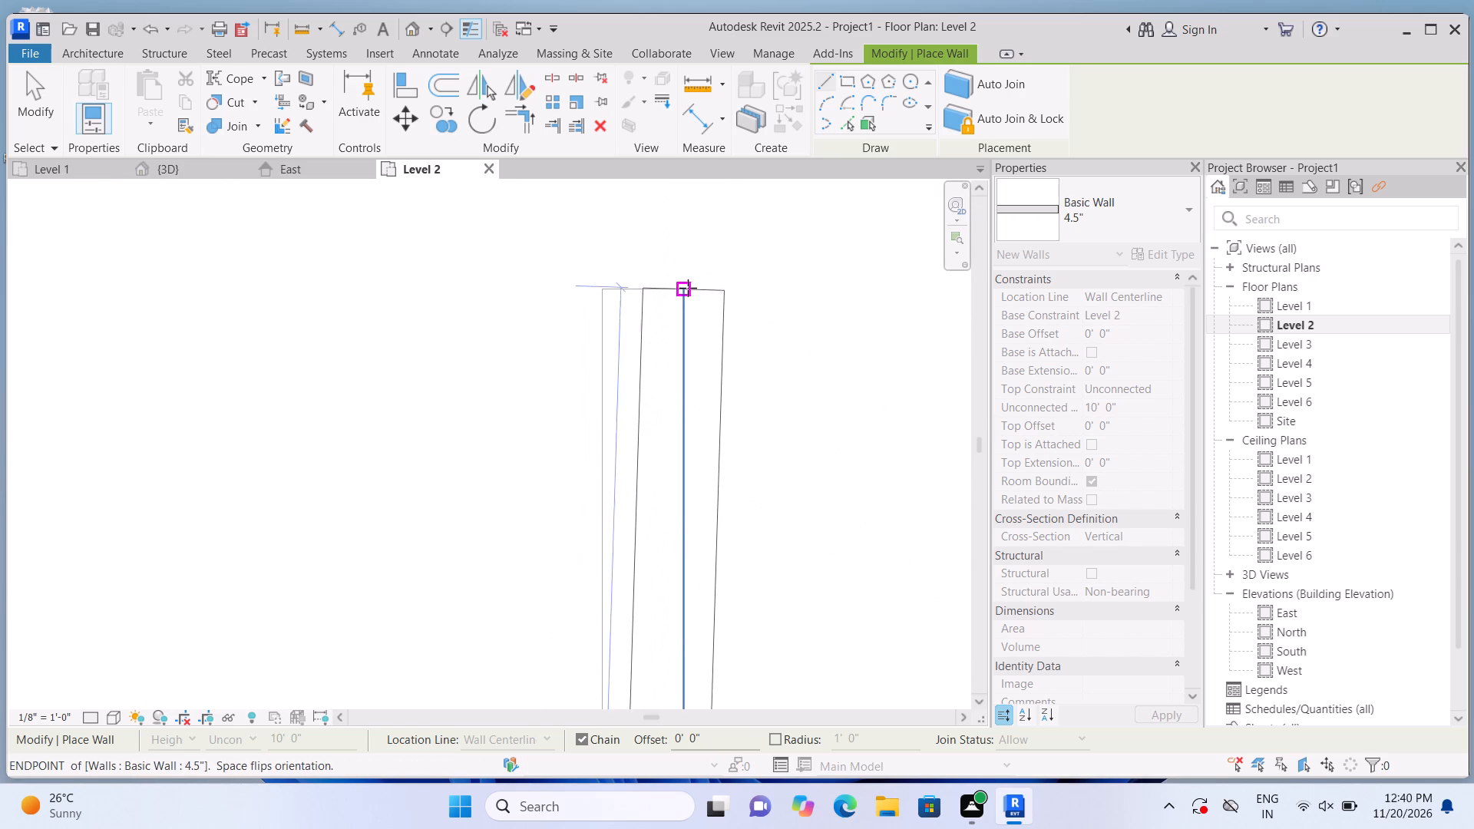
{"action": "scroll", "coordinate": [688, 288], "scroll_direction": "up", "scroll_amount": 4}
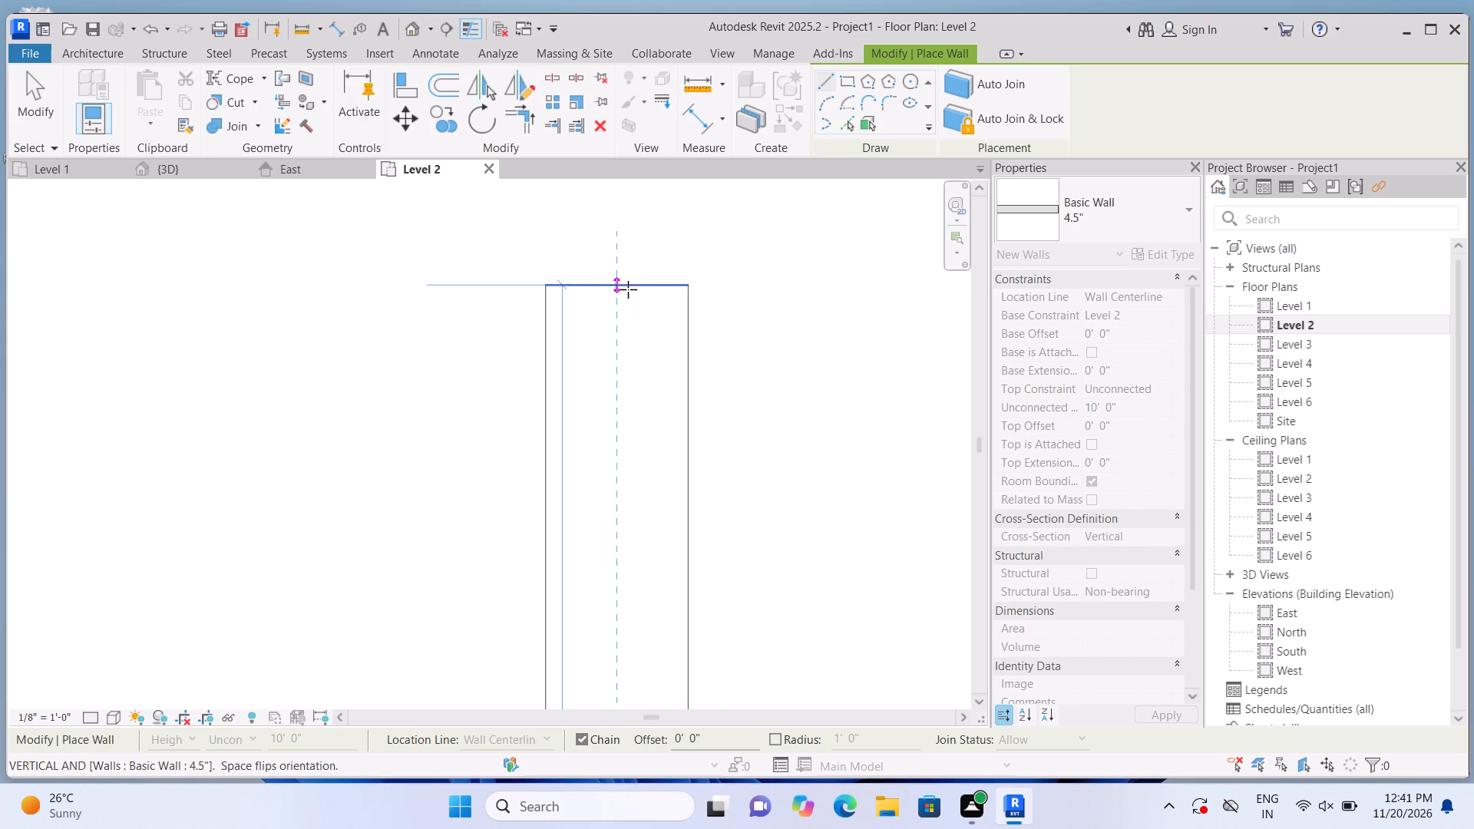
{"action": "left_click", "coordinate": [615, 288]}
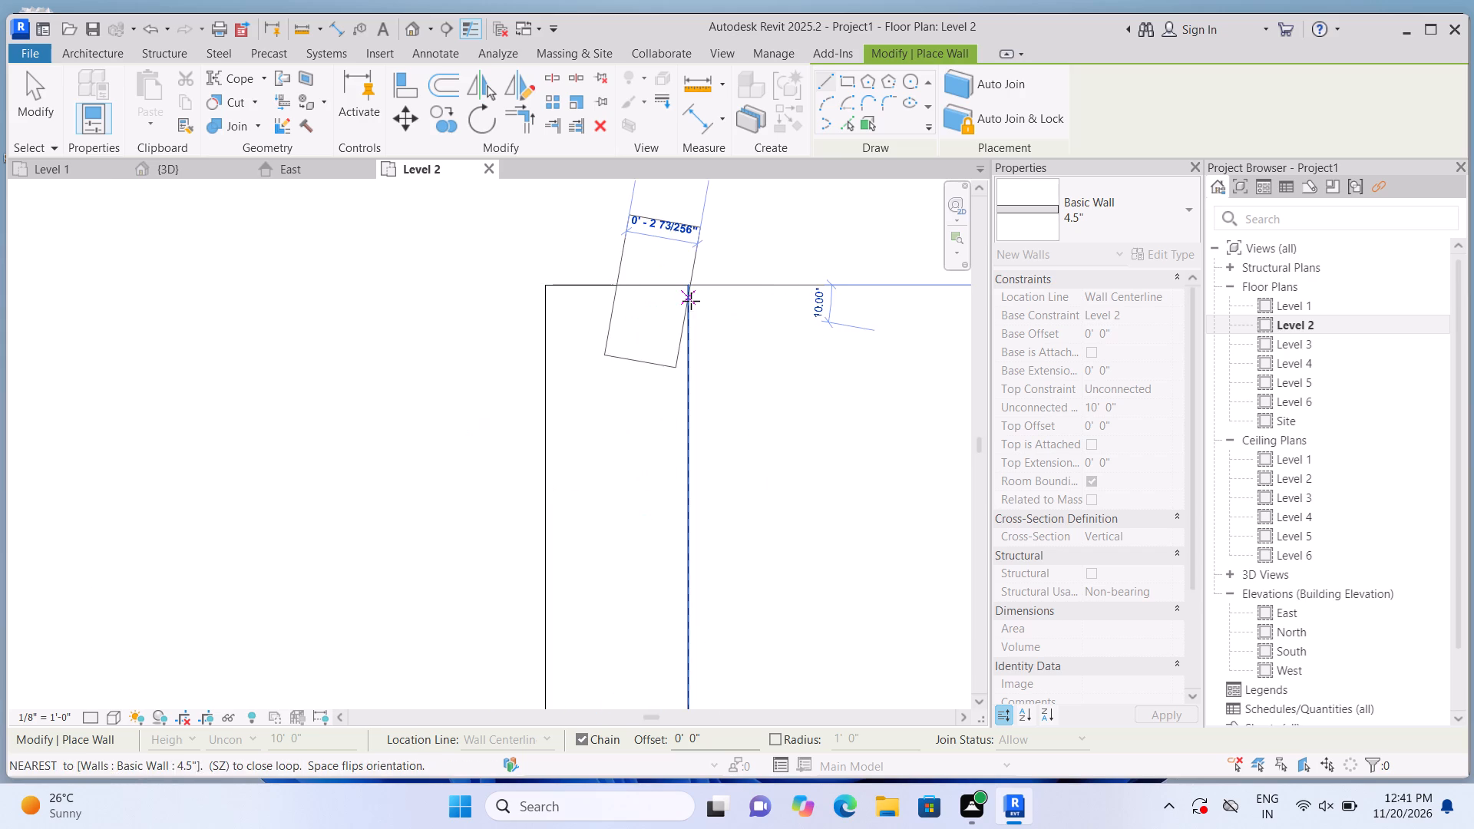
{"action": "key", "text": "Escape"}
Draw a 4.5" wall south over the same vertical partition, from its junction at the small room's south partition to the long horizontal partition's centerline.
{"action": "scroll", "coordinate": [690, 301], "scroll_direction": "down", "scroll_amount": 20}
{"action": "scroll", "coordinate": [690, 301], "scroll_direction": "down", "scroll_amount": 3}
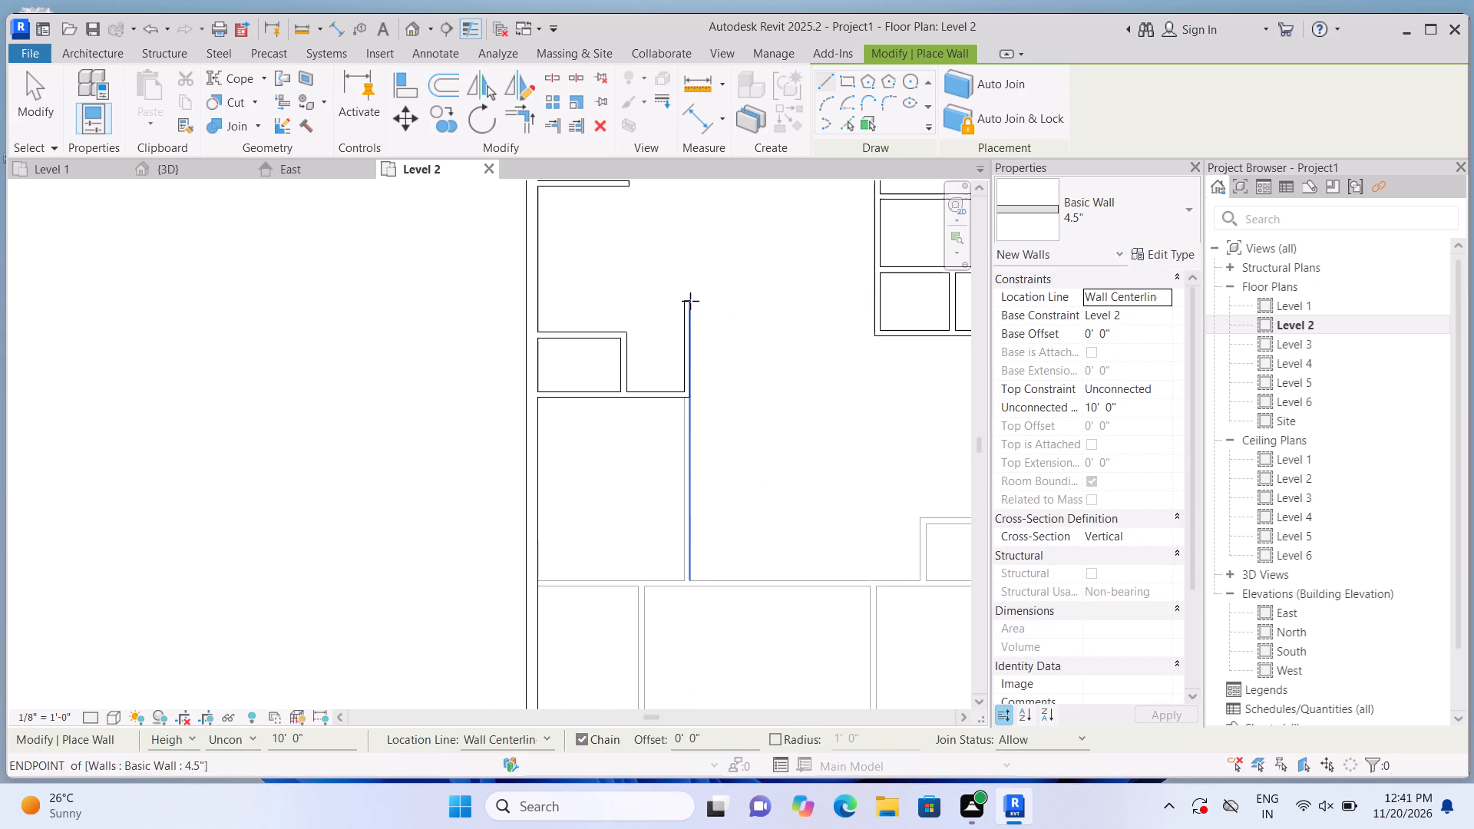
{"action": "scroll", "coordinate": [689, 425], "scroll_direction": "up", "scroll_amount": 16}
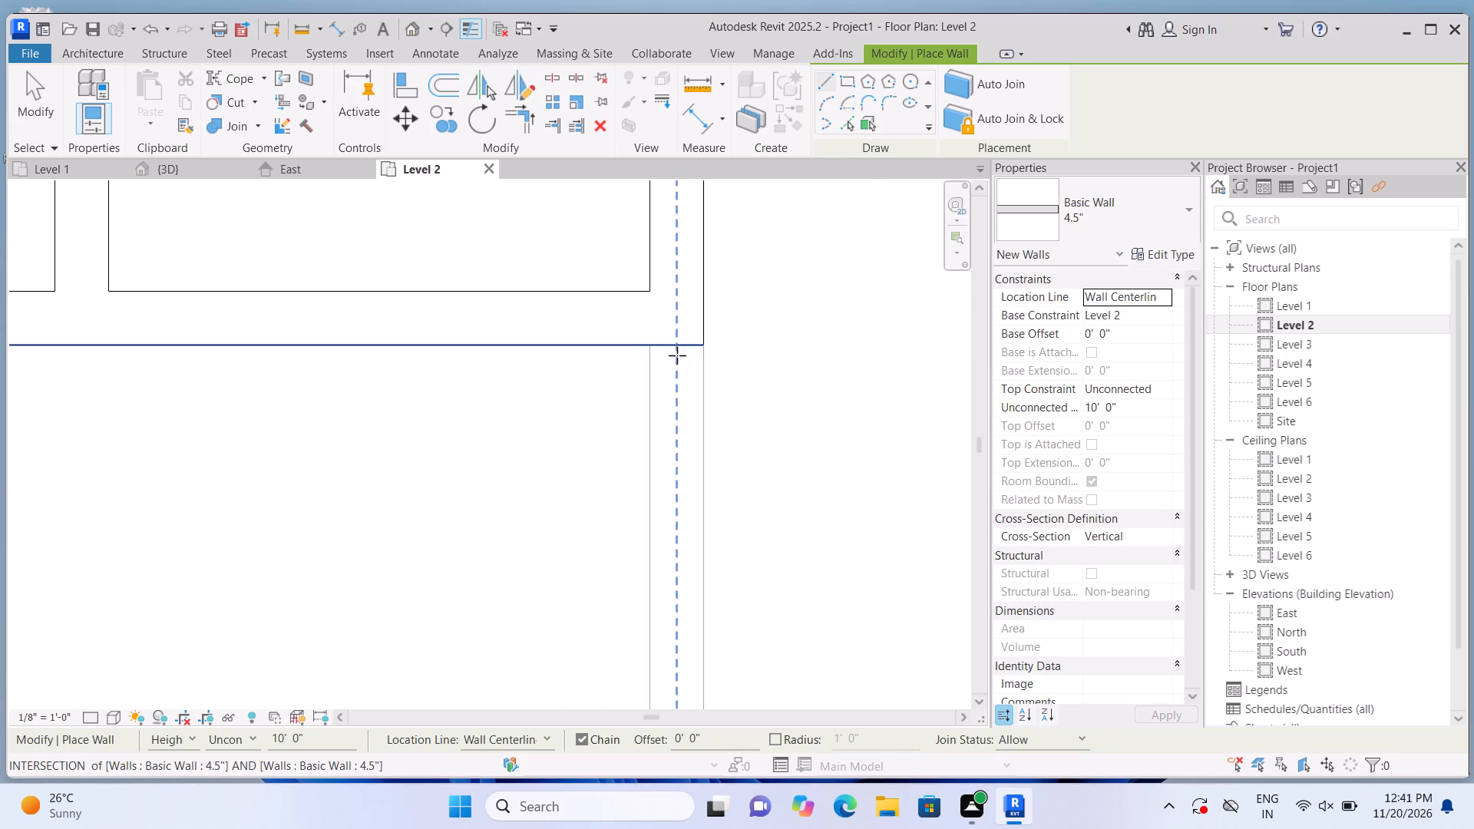
{"action": "scroll", "coordinate": [677, 355], "scroll_direction": "up", "scroll_amount": 4}
{"action": "left_click", "coordinate": [679, 332]}
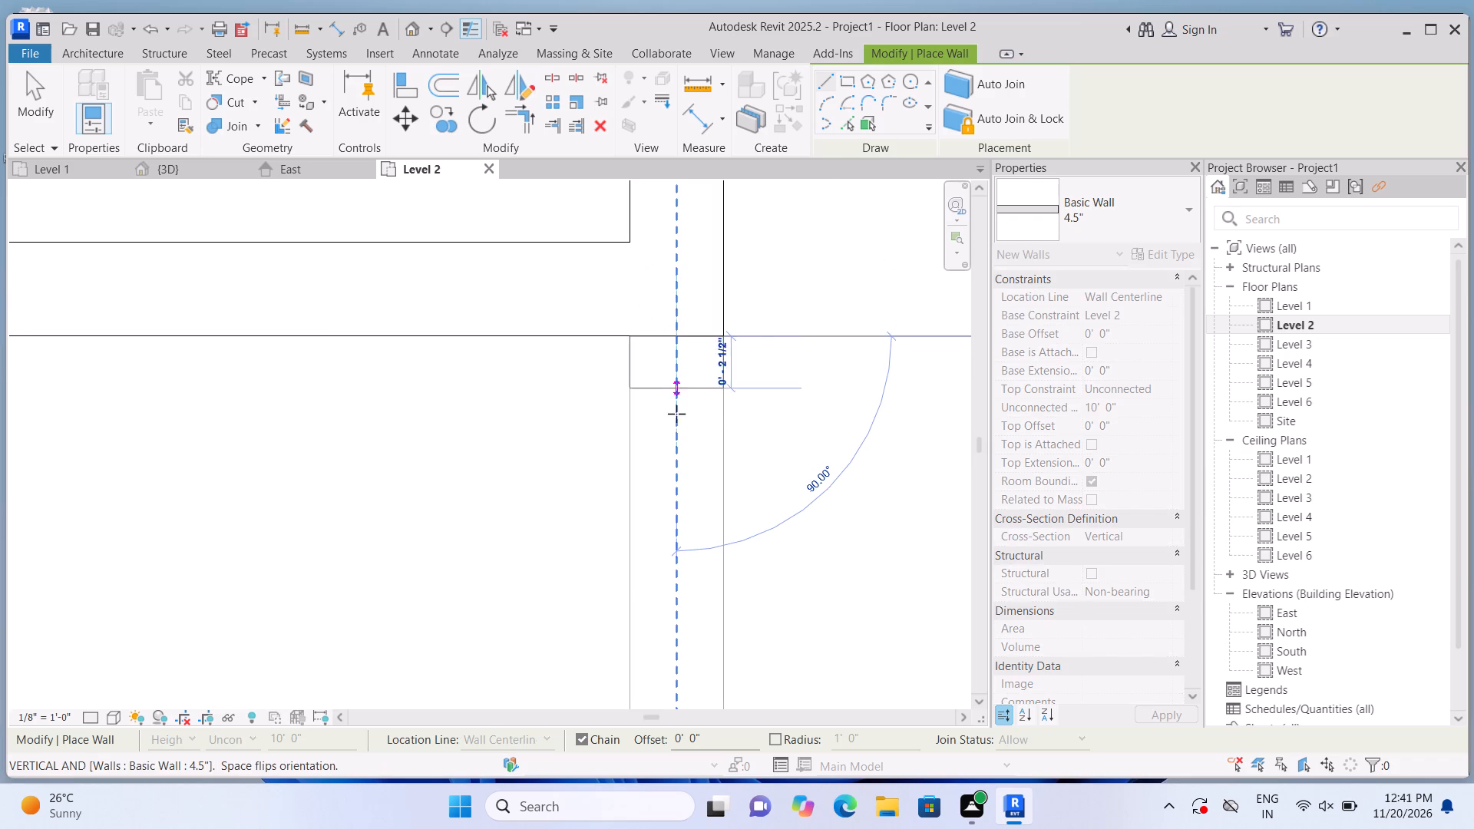
{"action": "scroll", "coordinate": [669, 492], "scroll_direction": "down", "scroll_amount": 20}
{"action": "scroll", "coordinate": [669, 492], "scroll_direction": "down", "scroll_amount": 2}
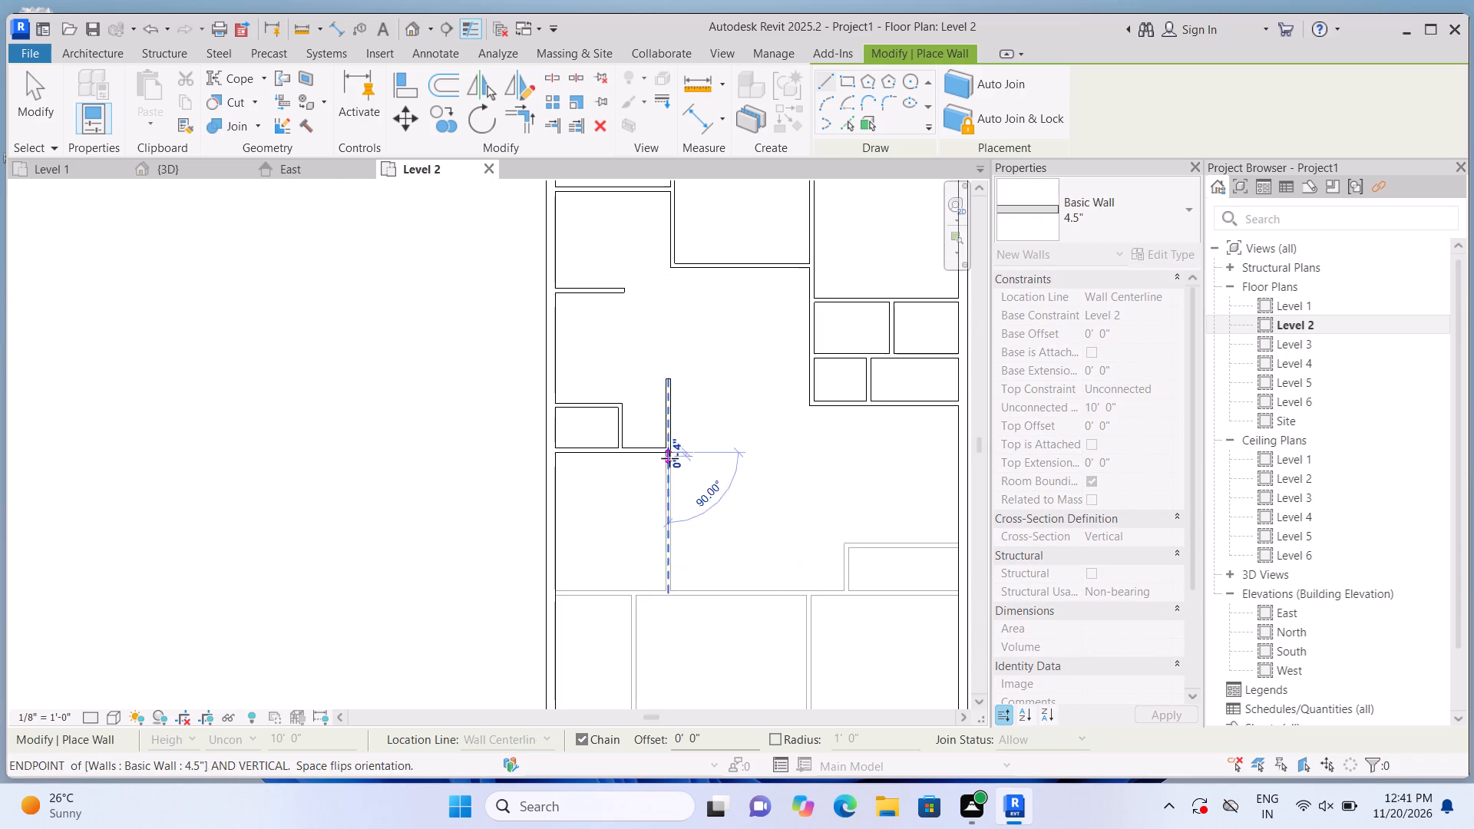
{"action": "scroll", "coordinate": [662, 612], "scroll_direction": "up", "scroll_amount": 16}
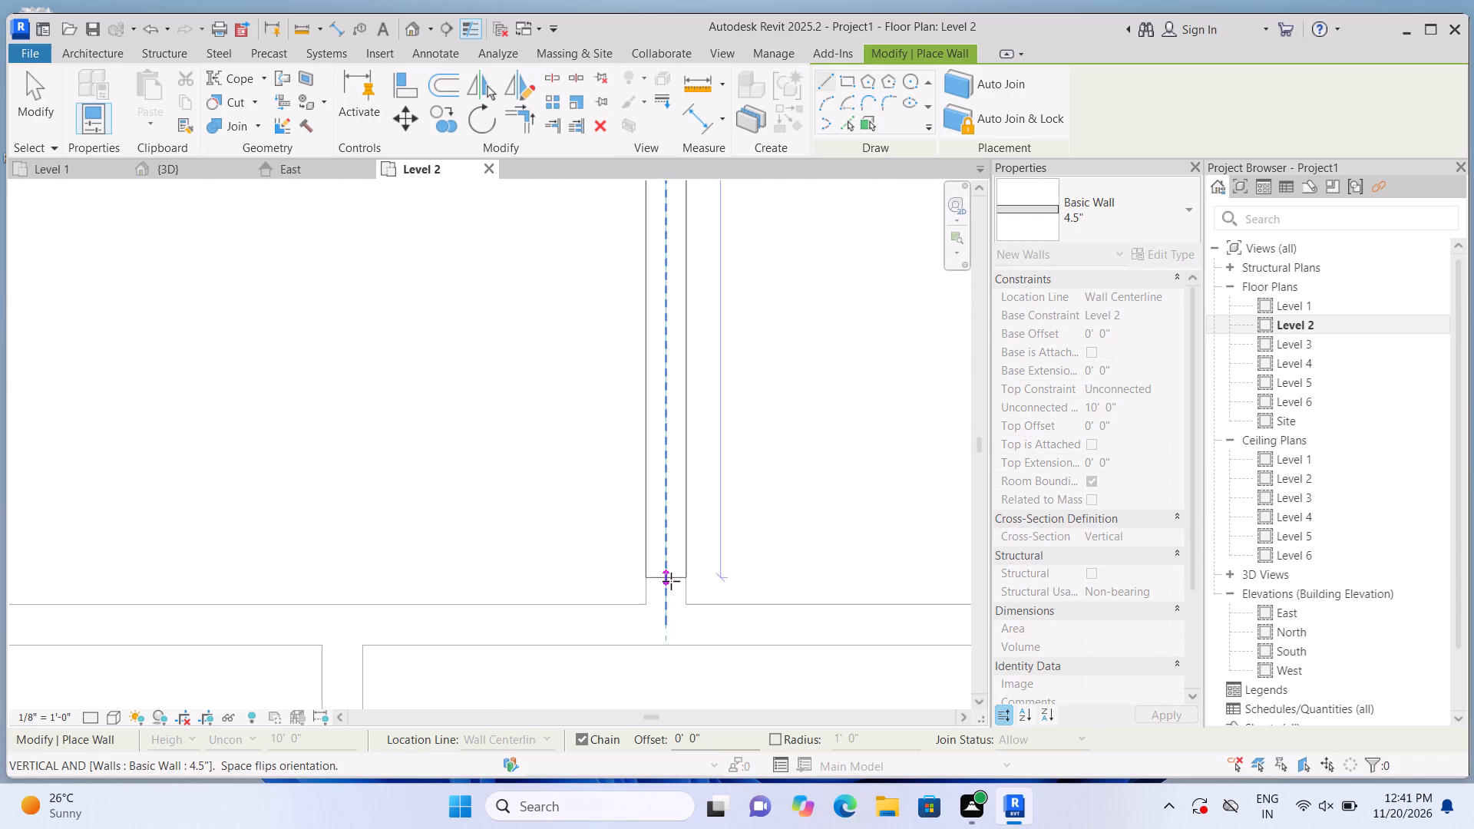
{"action": "left_click", "coordinate": [669, 618]}
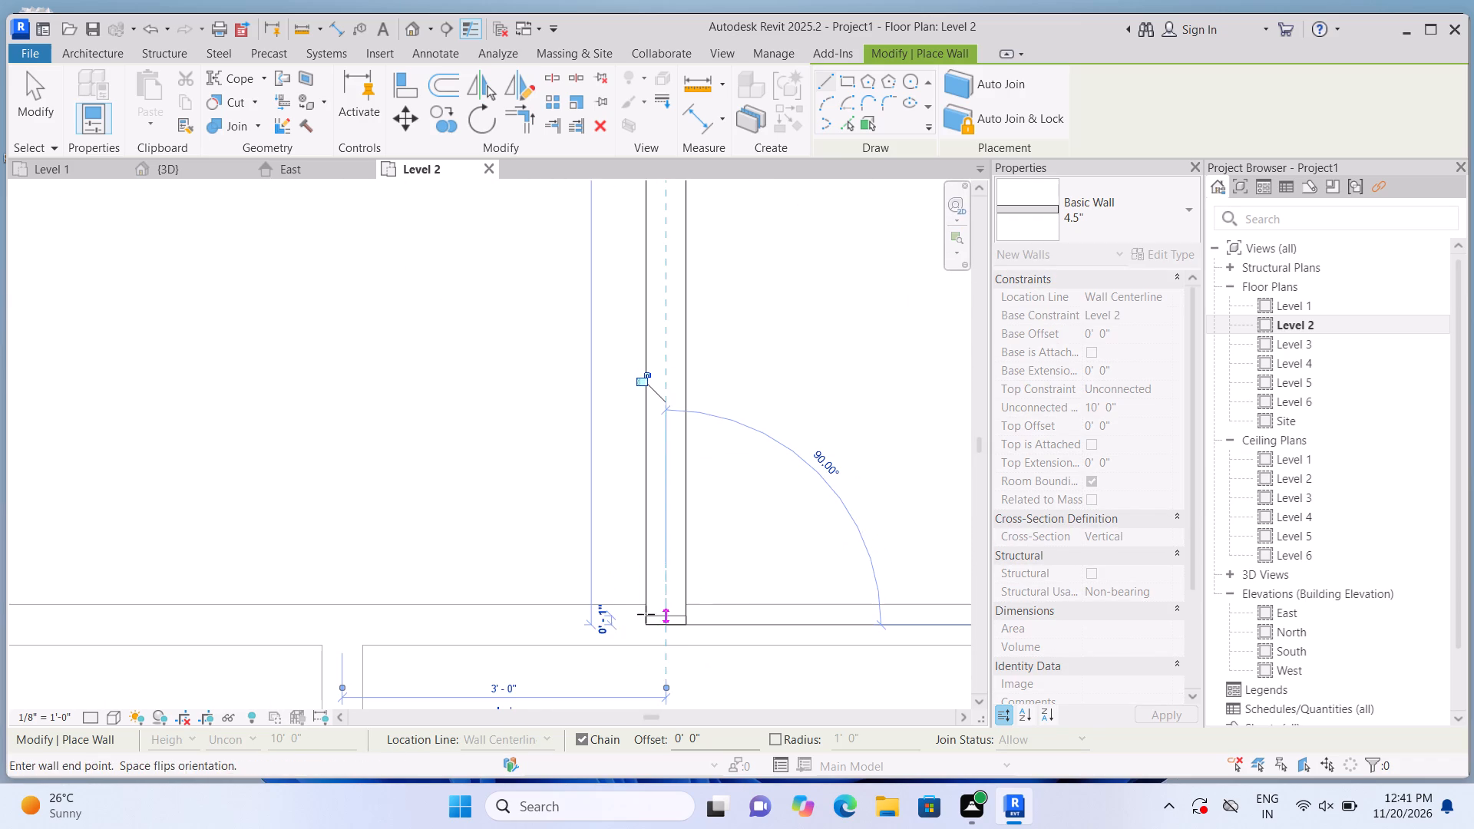
Continue the 4.5" wall chain west over the long horizontal partition to the west exterior wall, and end the chain.
{"action": "scroll", "coordinate": [460, 625], "scroll_direction": "down", "scroll_amount": 9}
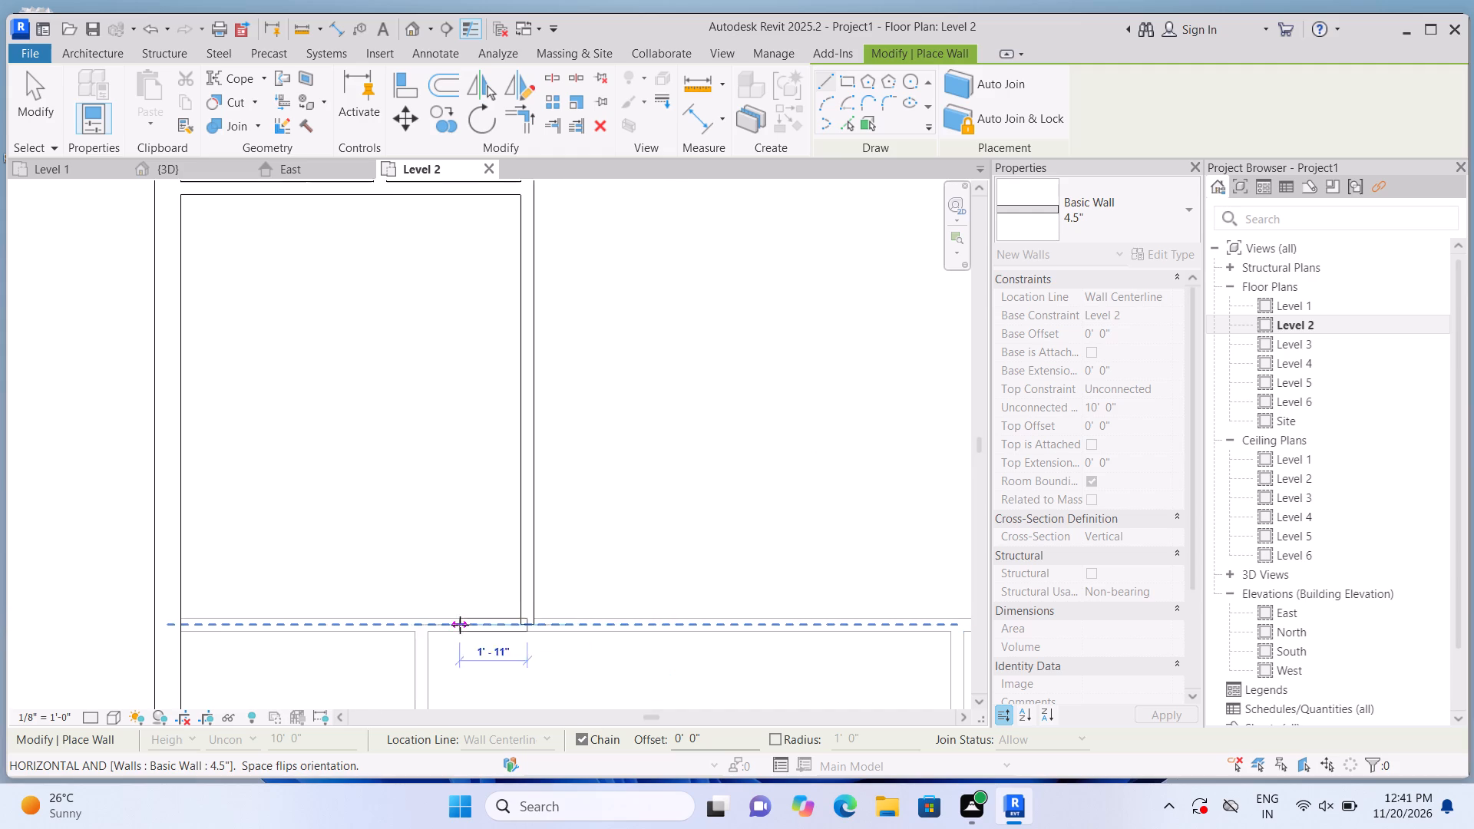
{"action": "scroll", "coordinate": [460, 625], "scroll_direction": "down", "scroll_amount": 4}
{"action": "scroll", "coordinate": [347, 623], "scroll_direction": "up", "scroll_amount": 10}
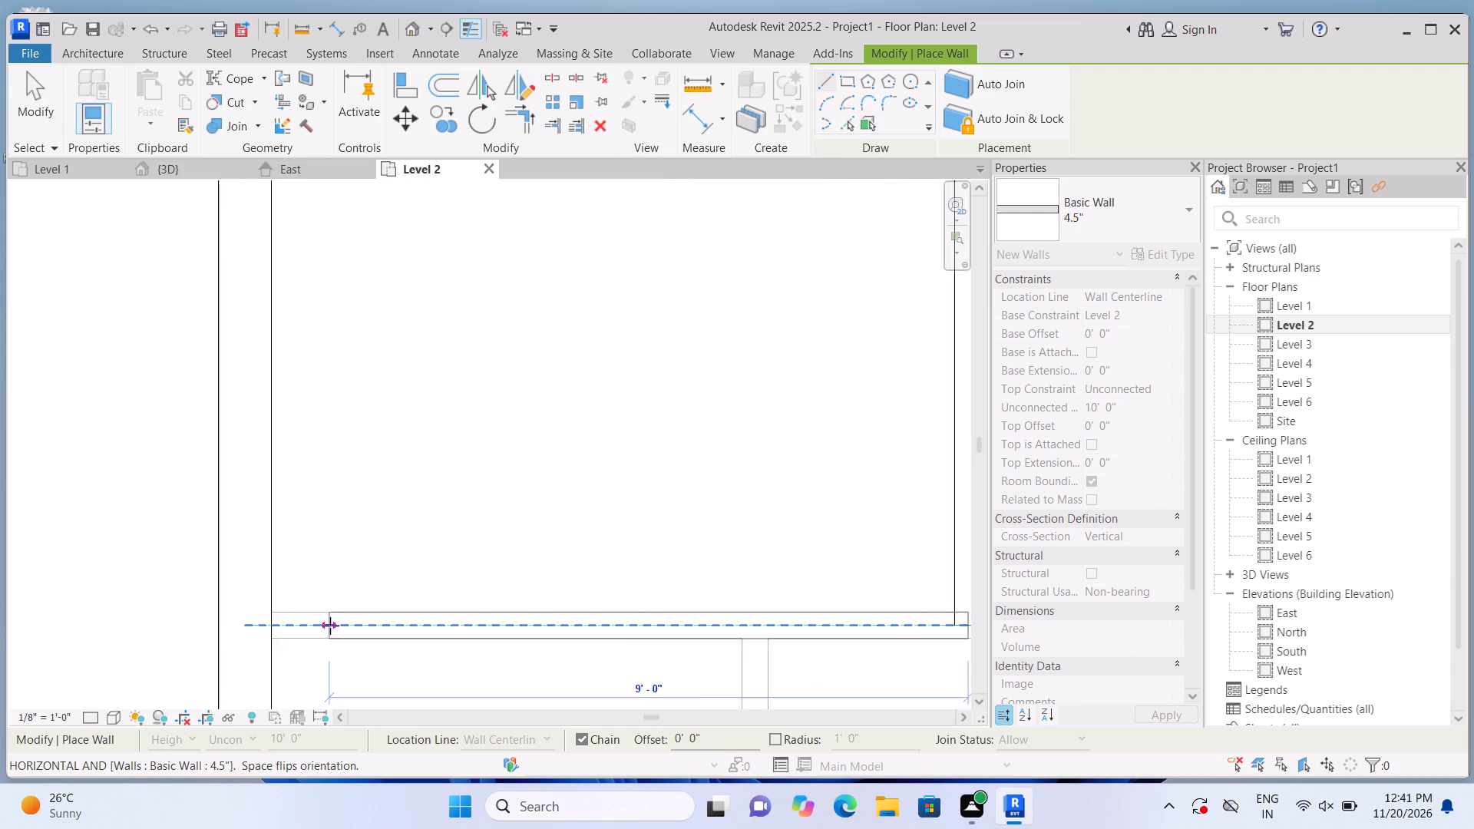
{"action": "scroll", "coordinate": [330, 626], "scroll_direction": "up", "scroll_amount": 3}
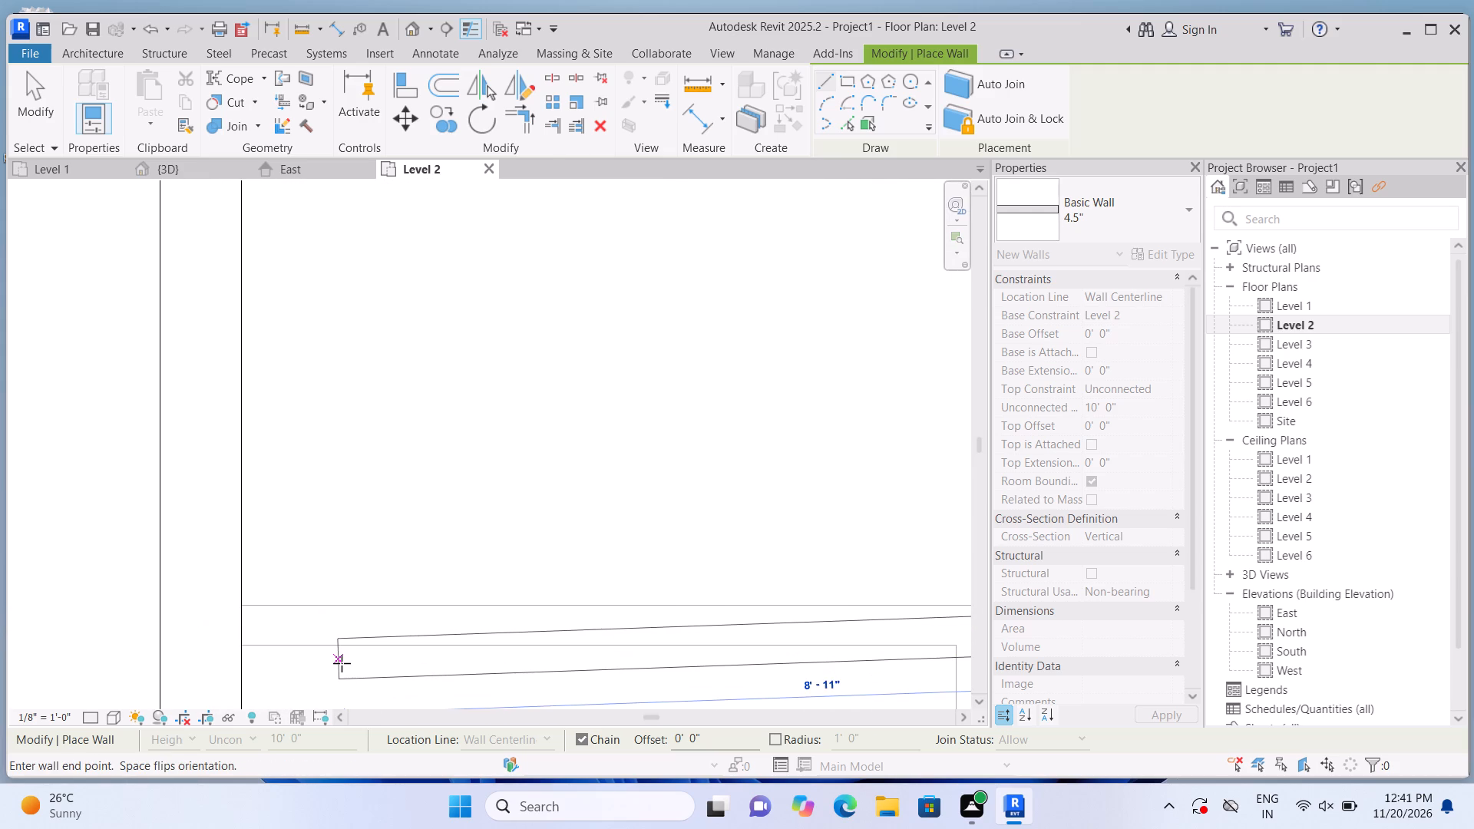
{"action": "left_click", "coordinate": [236, 627]}
{"action": "scroll", "coordinate": [236, 627], "scroll_direction": "up", "scroll_amount": 1}
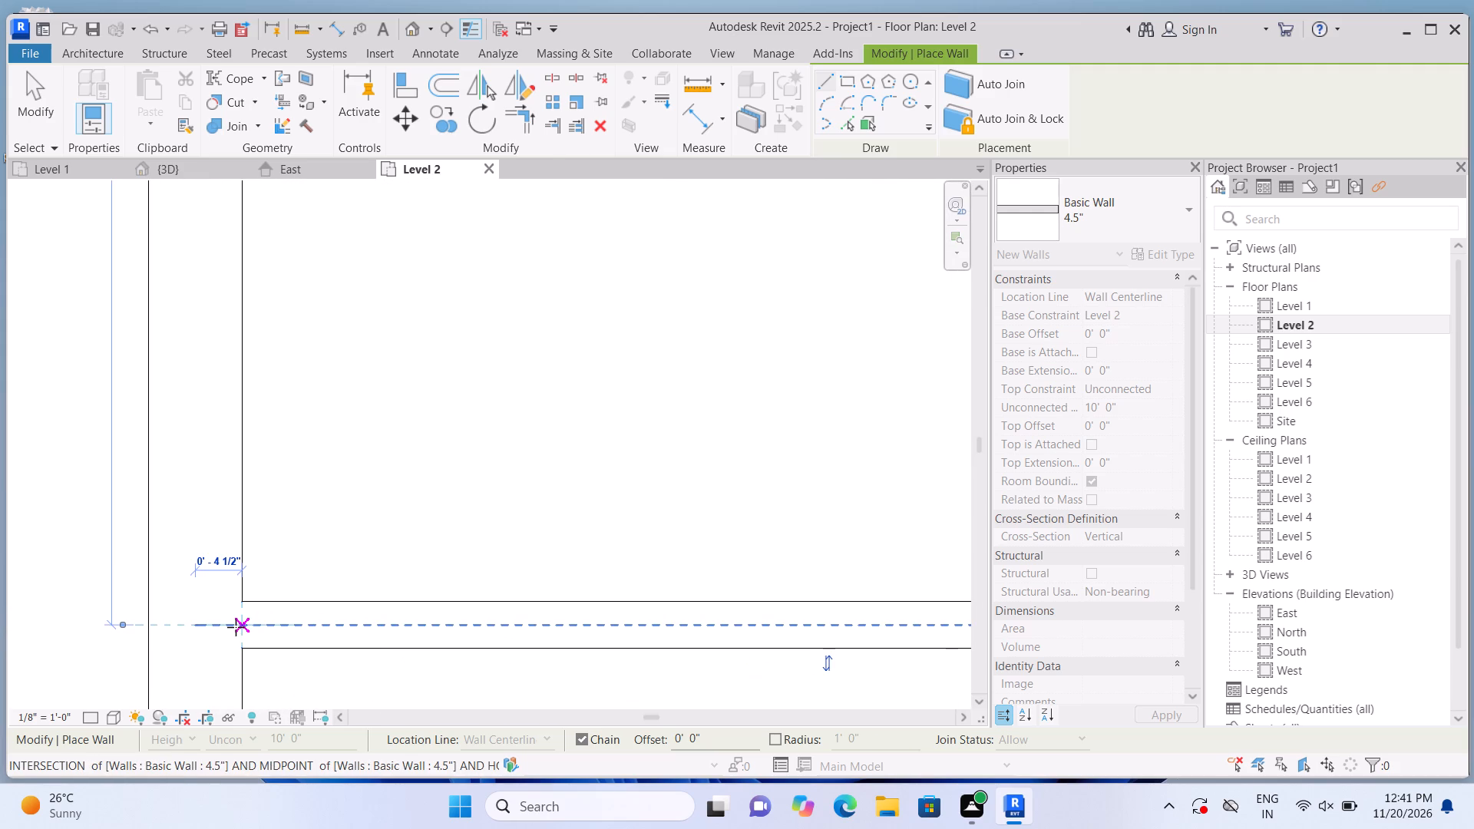
{"action": "key", "text": "Escape"}
Draw a vertical 4.5" wall over the southwest rooms' divider, from the long horizontal partition to the south exterior wall, and end the chain.
{"action": "scroll", "coordinate": [349, 542], "scroll_direction": "down", "scroll_amount": 16}
{"action": "scroll", "coordinate": [418, 650], "scroll_direction": "up", "scroll_amount": 12}
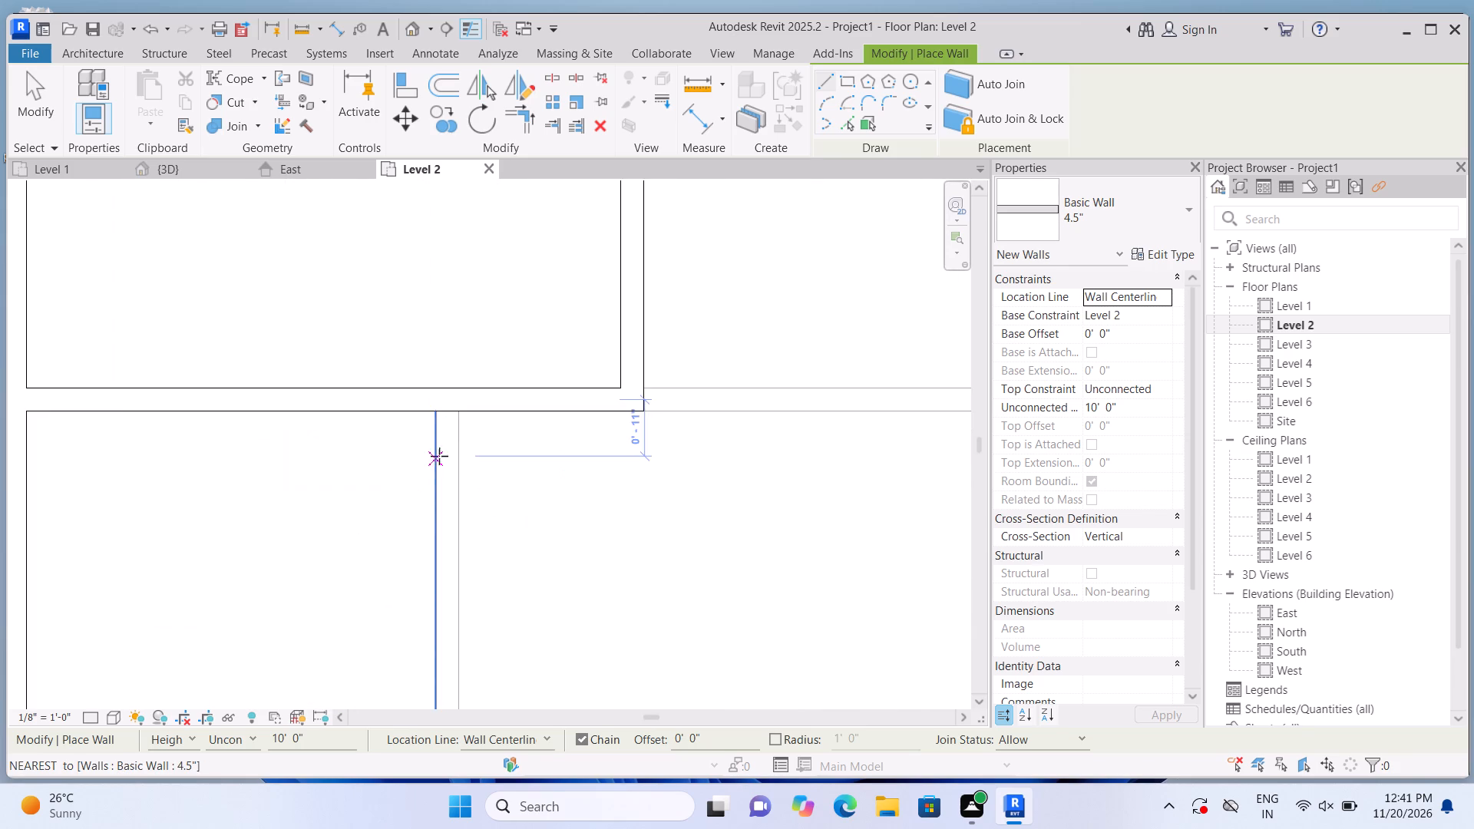
{"action": "scroll", "coordinate": [439, 456], "scroll_direction": "up", "scroll_amount": 6}
{"action": "left_click", "coordinate": [445, 363]}
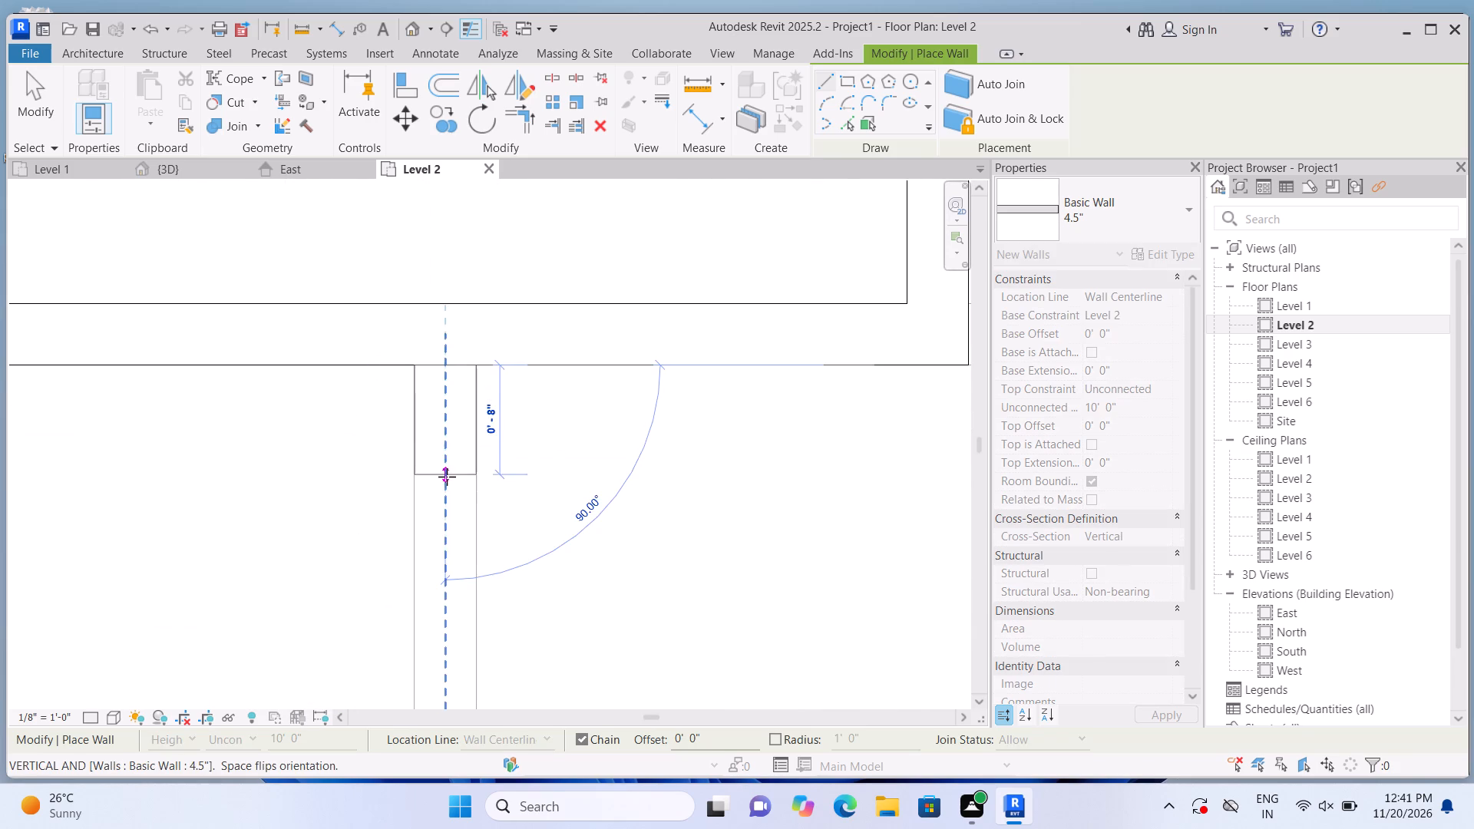
{"action": "scroll", "coordinate": [447, 477], "scroll_direction": "down", "scroll_amount": 16}
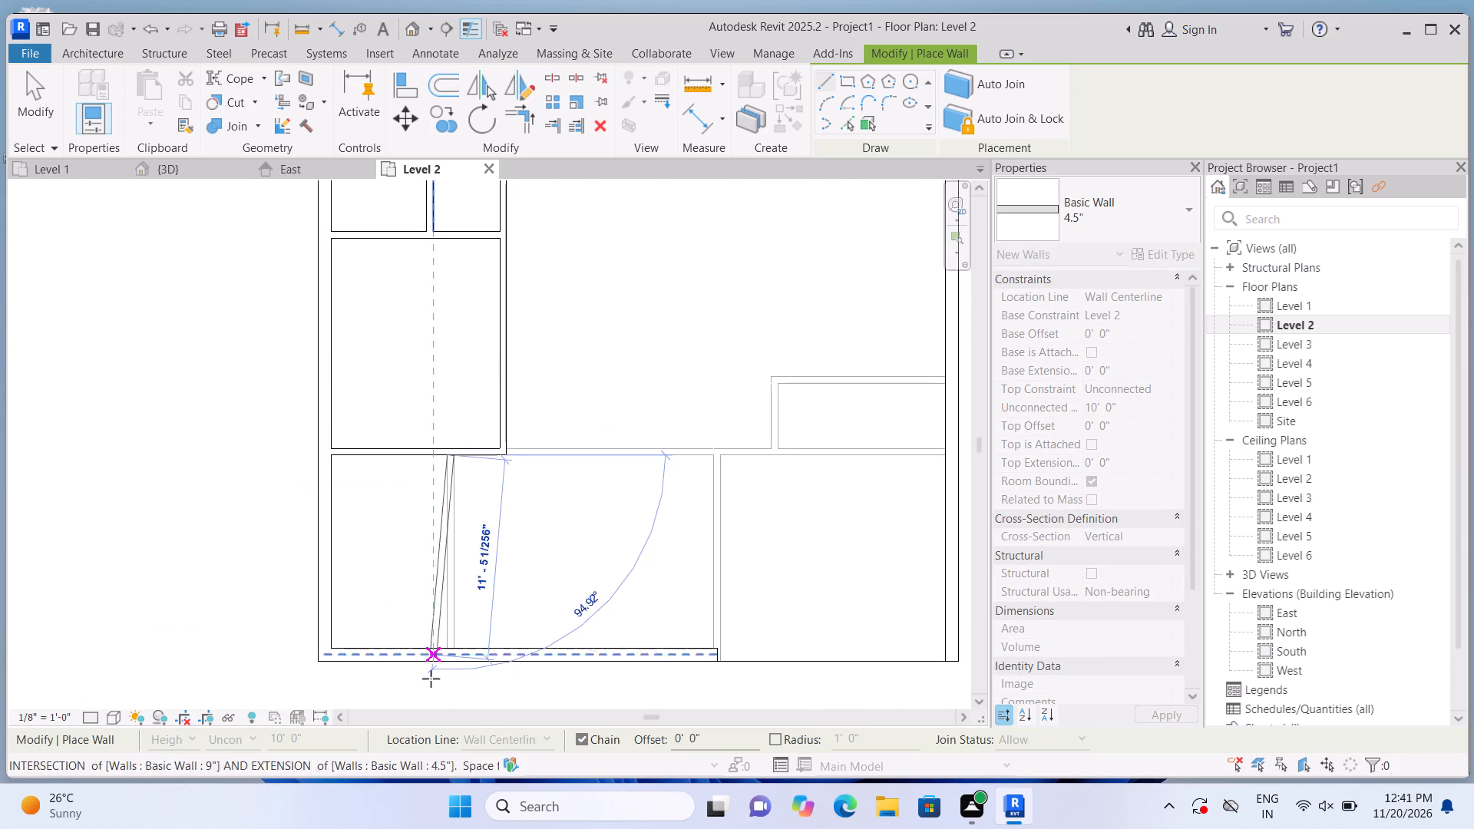
{"action": "scroll", "coordinate": [459, 661], "scroll_direction": "up", "scroll_amount": 15}
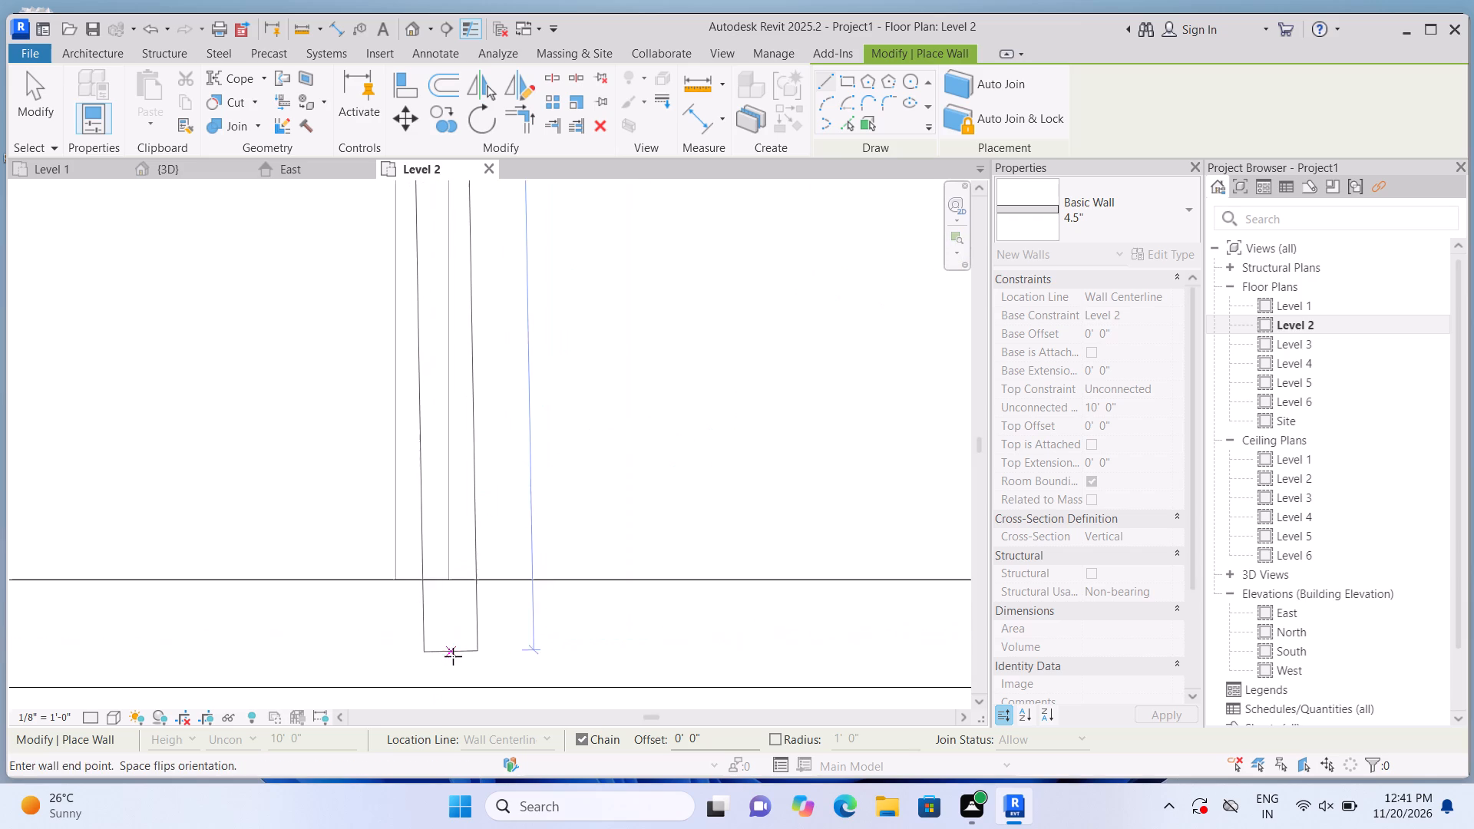
{"action": "left_click", "coordinate": [434, 606]}
{"action": "key", "text": "Escape"}
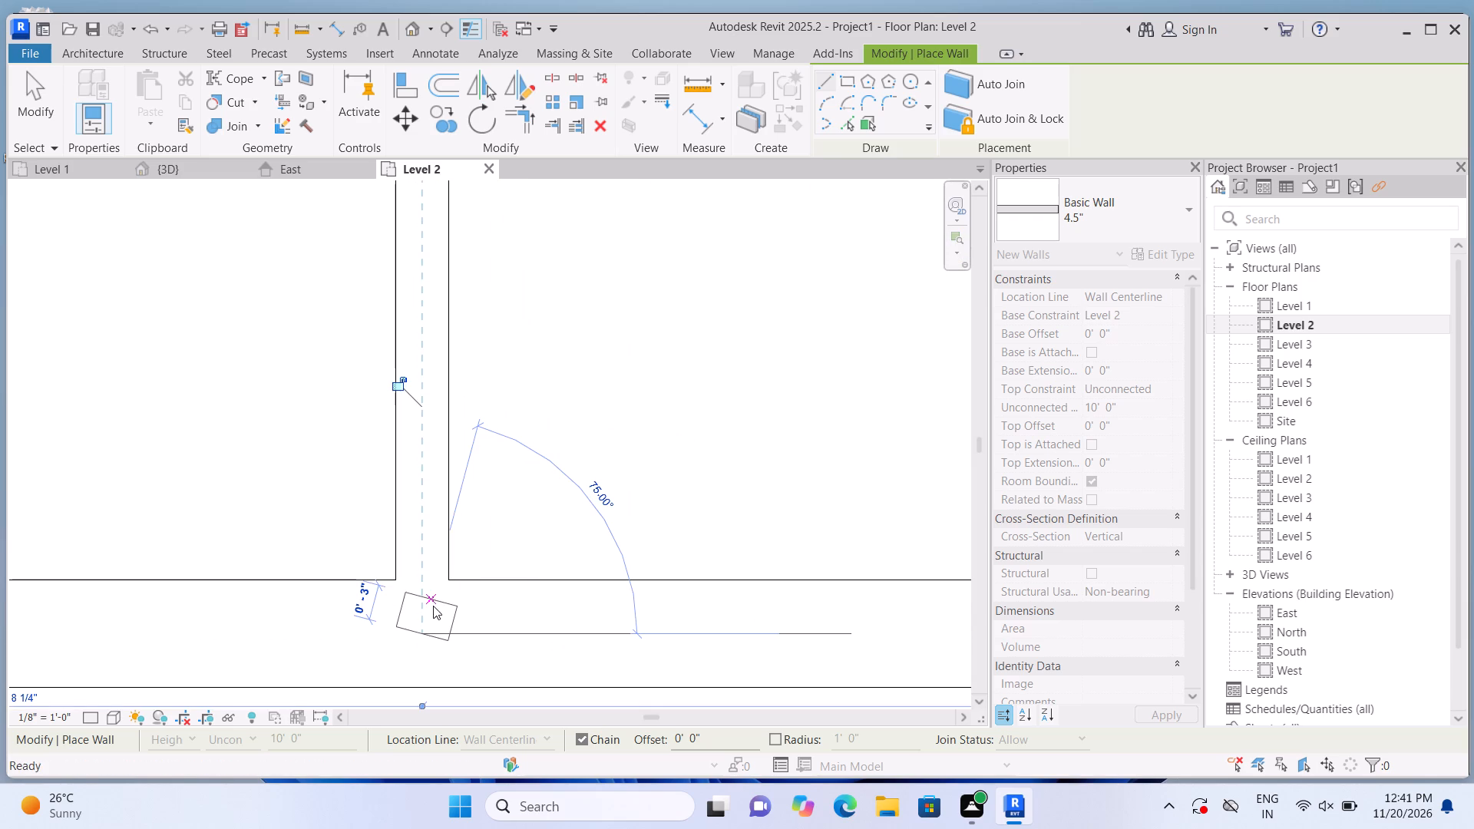
Draw a 4.5" wall over the rest of the long horizontal partition, from the west room's southeast corner to the east exterior wall, and end the chain.
{"action": "scroll", "coordinate": [433, 606], "scroll_direction": "down", "scroll_amount": 14}
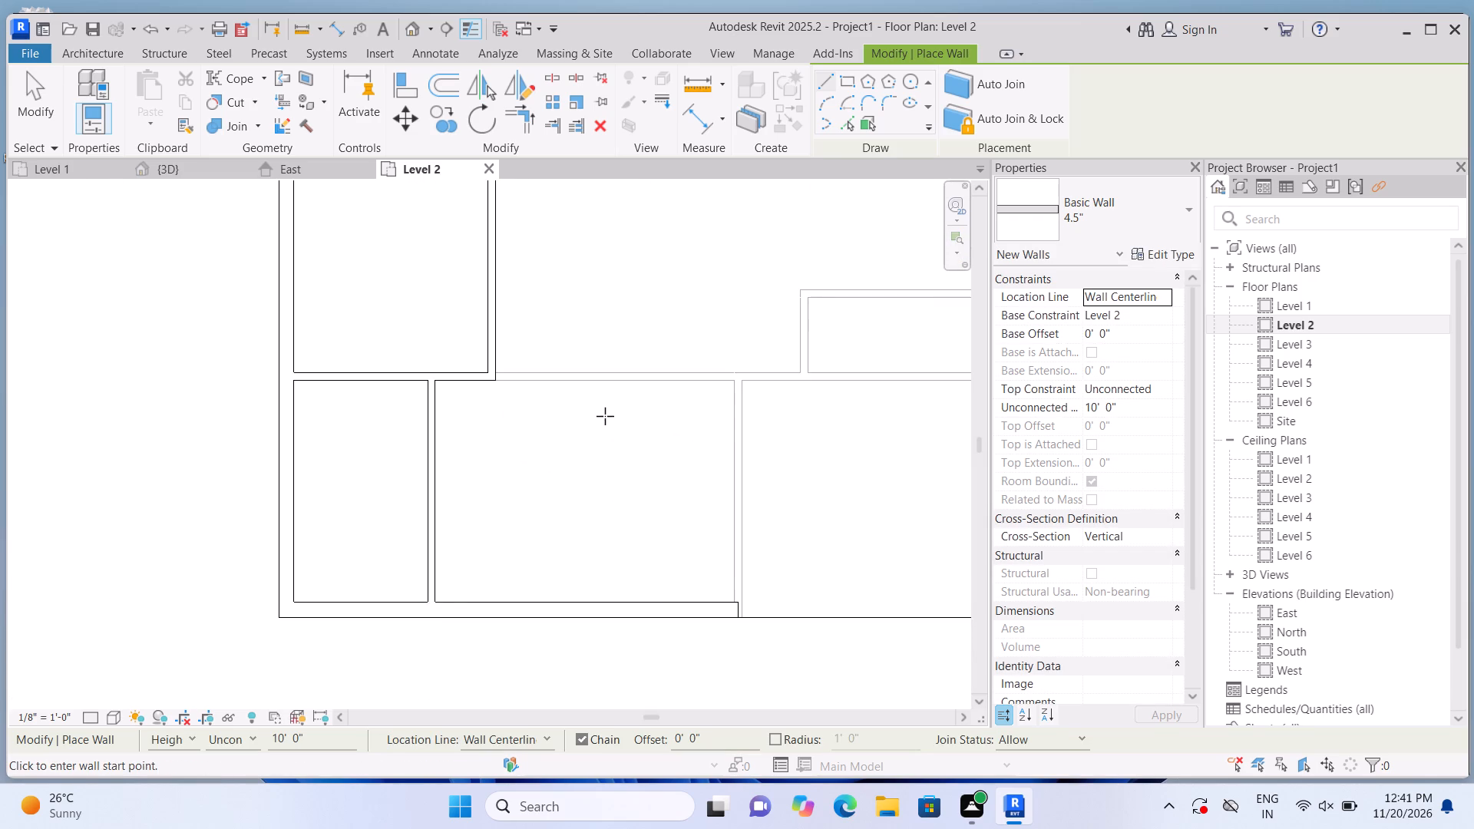
{"action": "scroll", "coordinate": [570, 365], "scroll_direction": "up", "scroll_amount": 11}
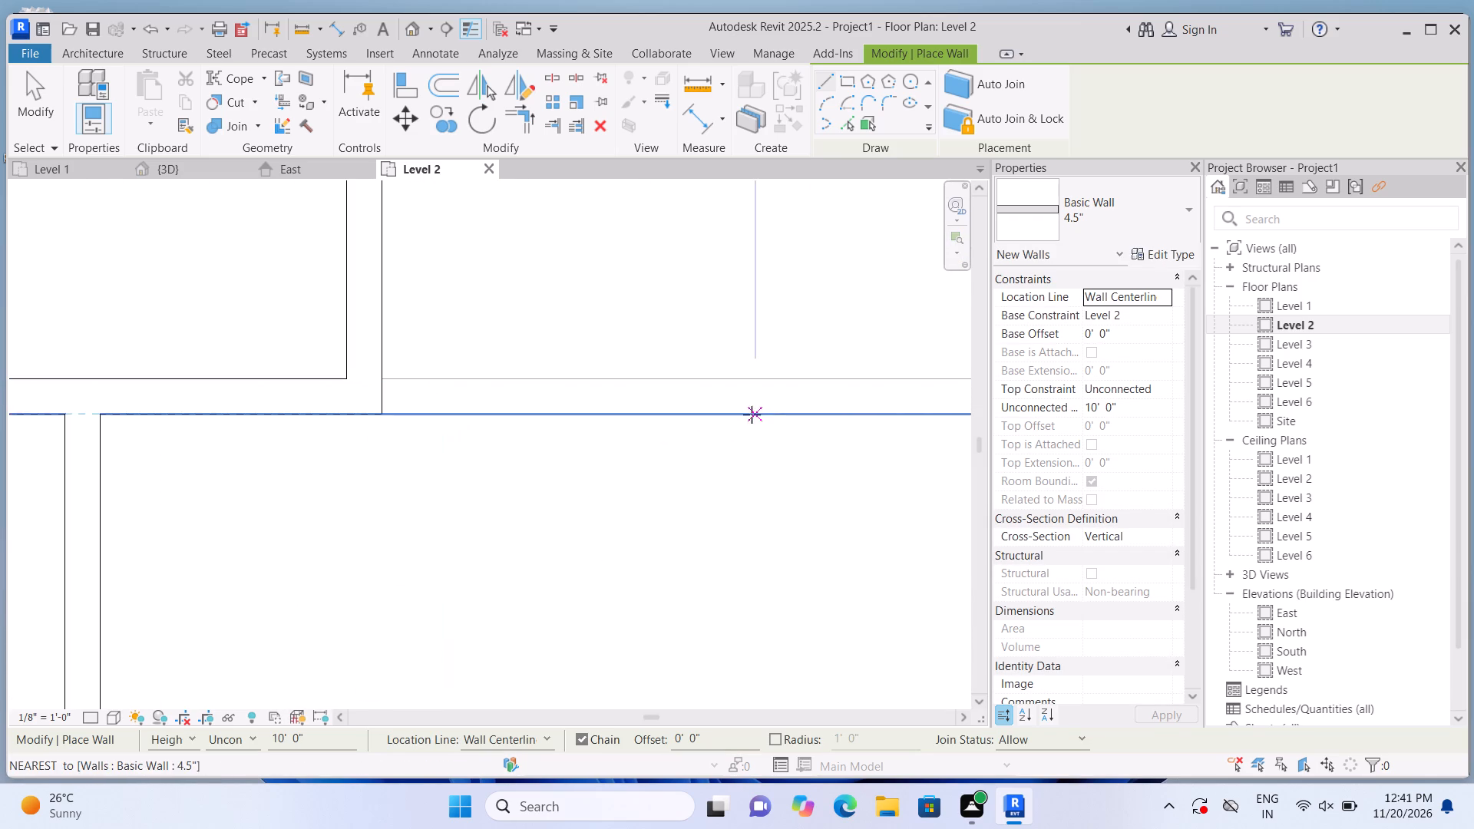
{"action": "scroll", "coordinate": [609, 412], "scroll_direction": "up", "scroll_amount": 4}
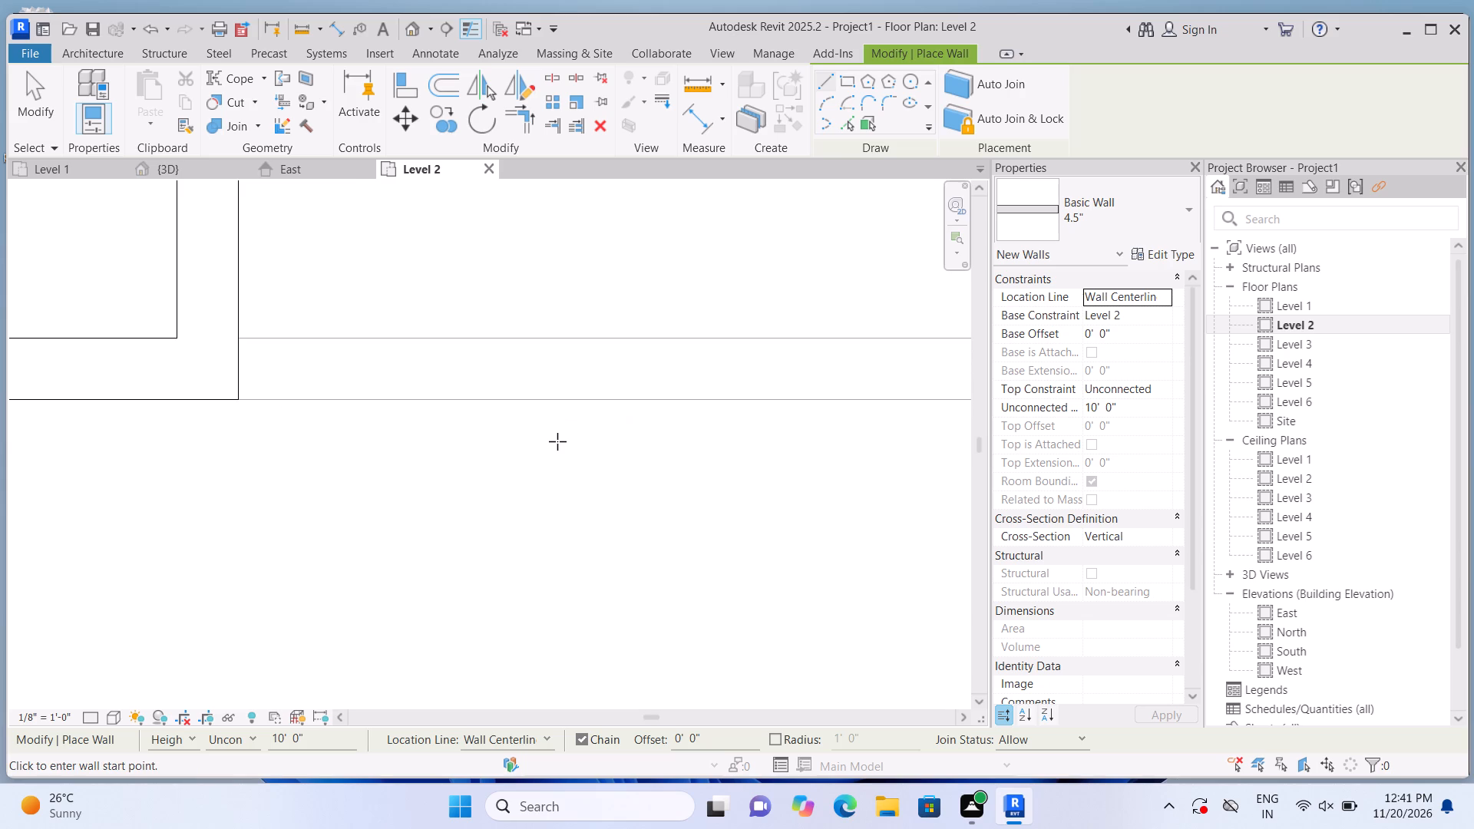
{"action": "left_click", "coordinate": [238, 371]}
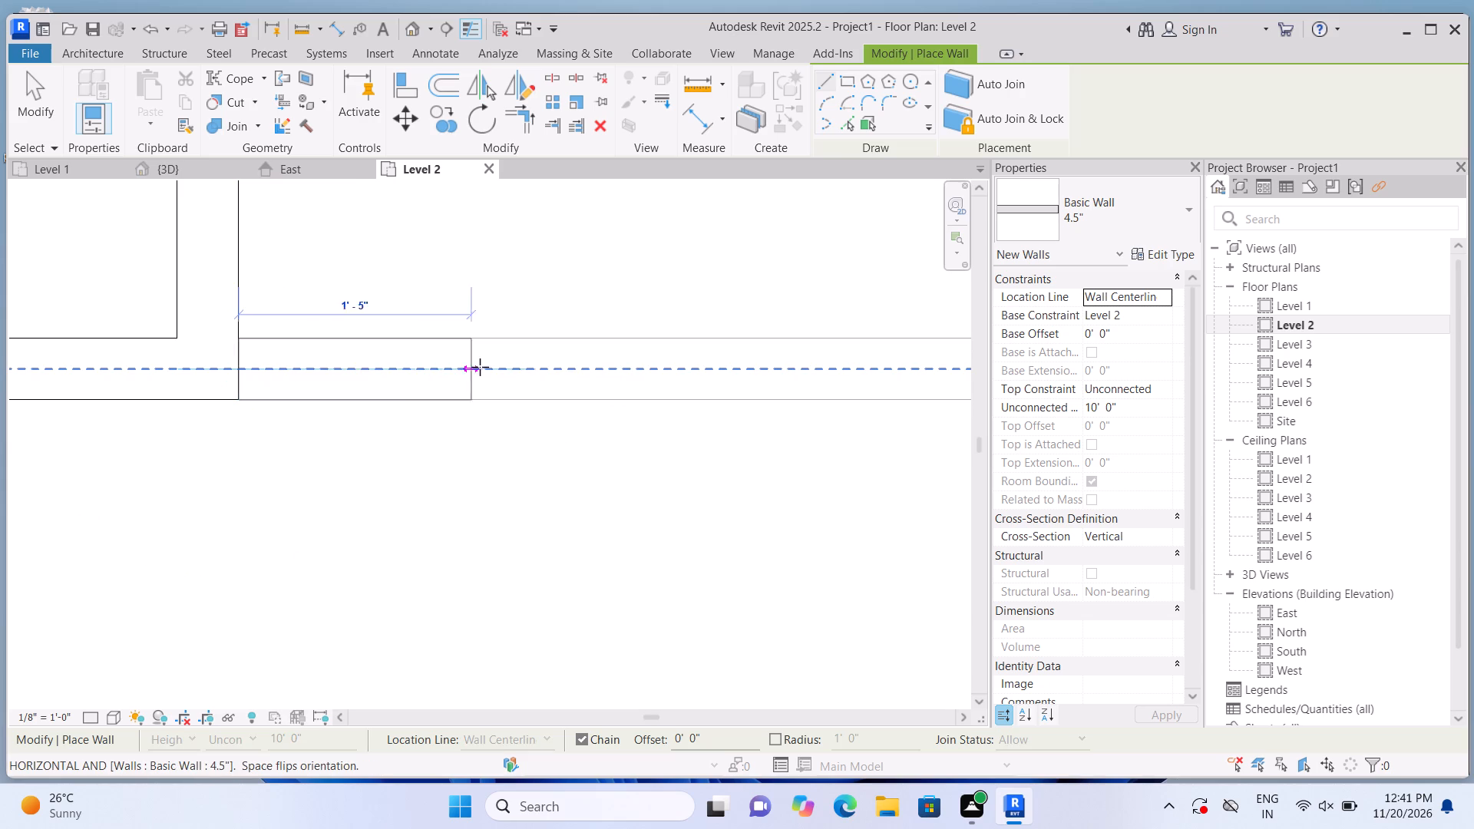
{"action": "scroll", "coordinate": [481, 367], "scroll_direction": "down", "scroll_amount": 19}
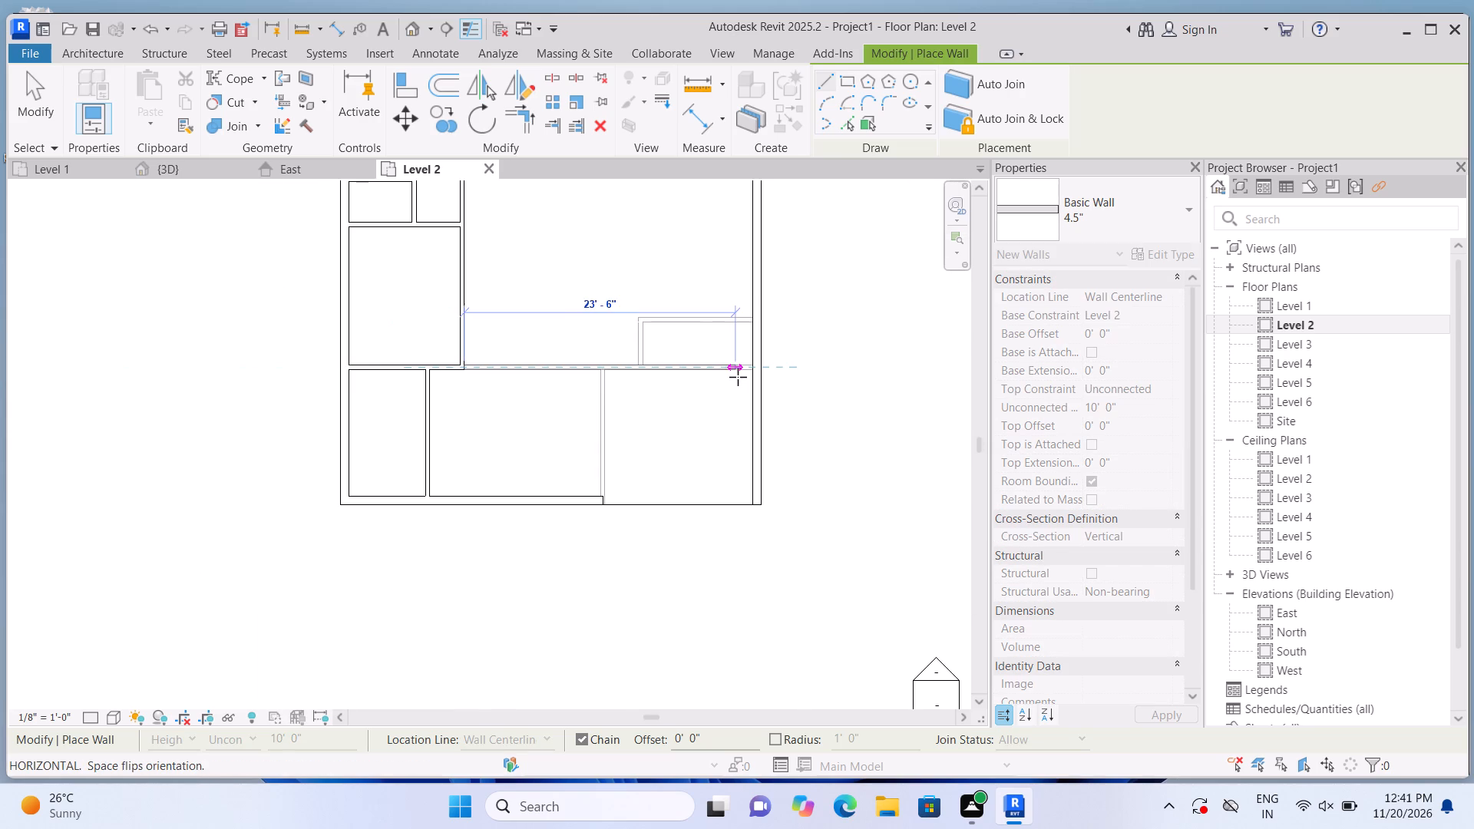
{"action": "scroll", "coordinate": [738, 377], "scroll_direction": "up", "scroll_amount": 7}
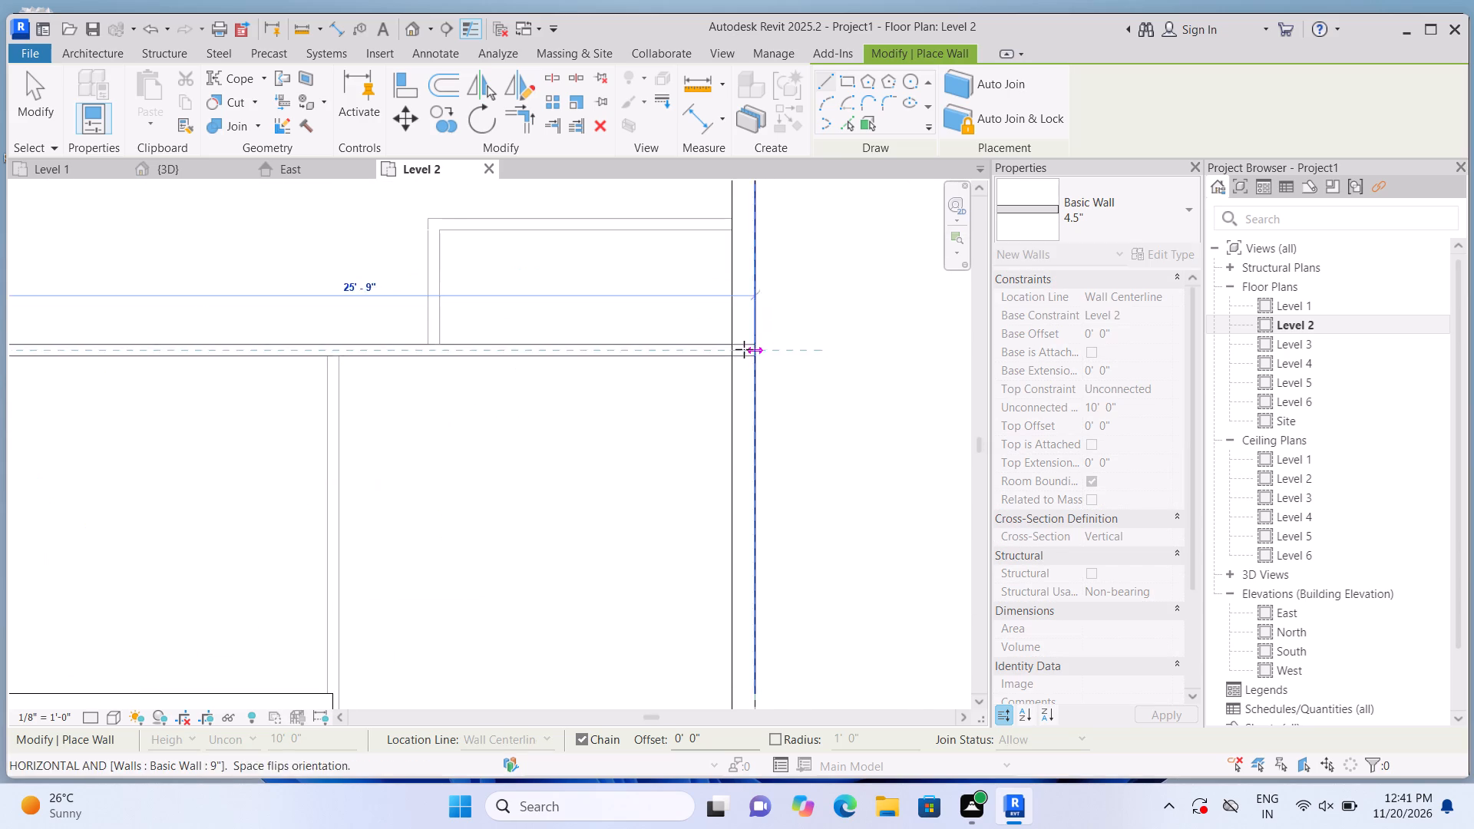
{"action": "scroll", "coordinate": [744, 349], "scroll_direction": "up", "scroll_amount": 12}
{"action": "left_click", "coordinate": [725, 346]}
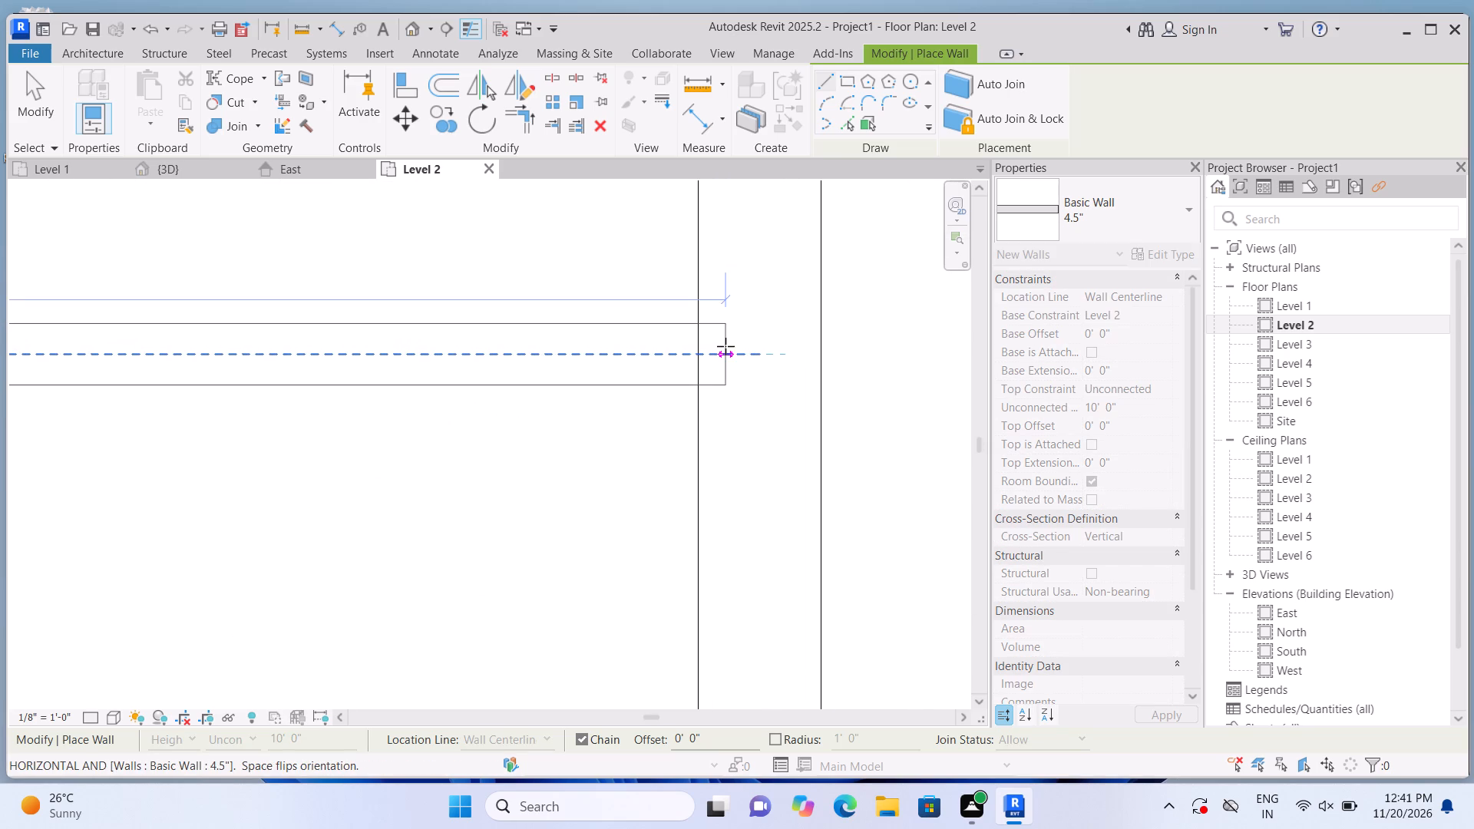
{"action": "key", "text": "Escape"}
{"action": "scroll", "coordinate": [725, 346], "scroll_direction": "down", "scroll_amount": 8}
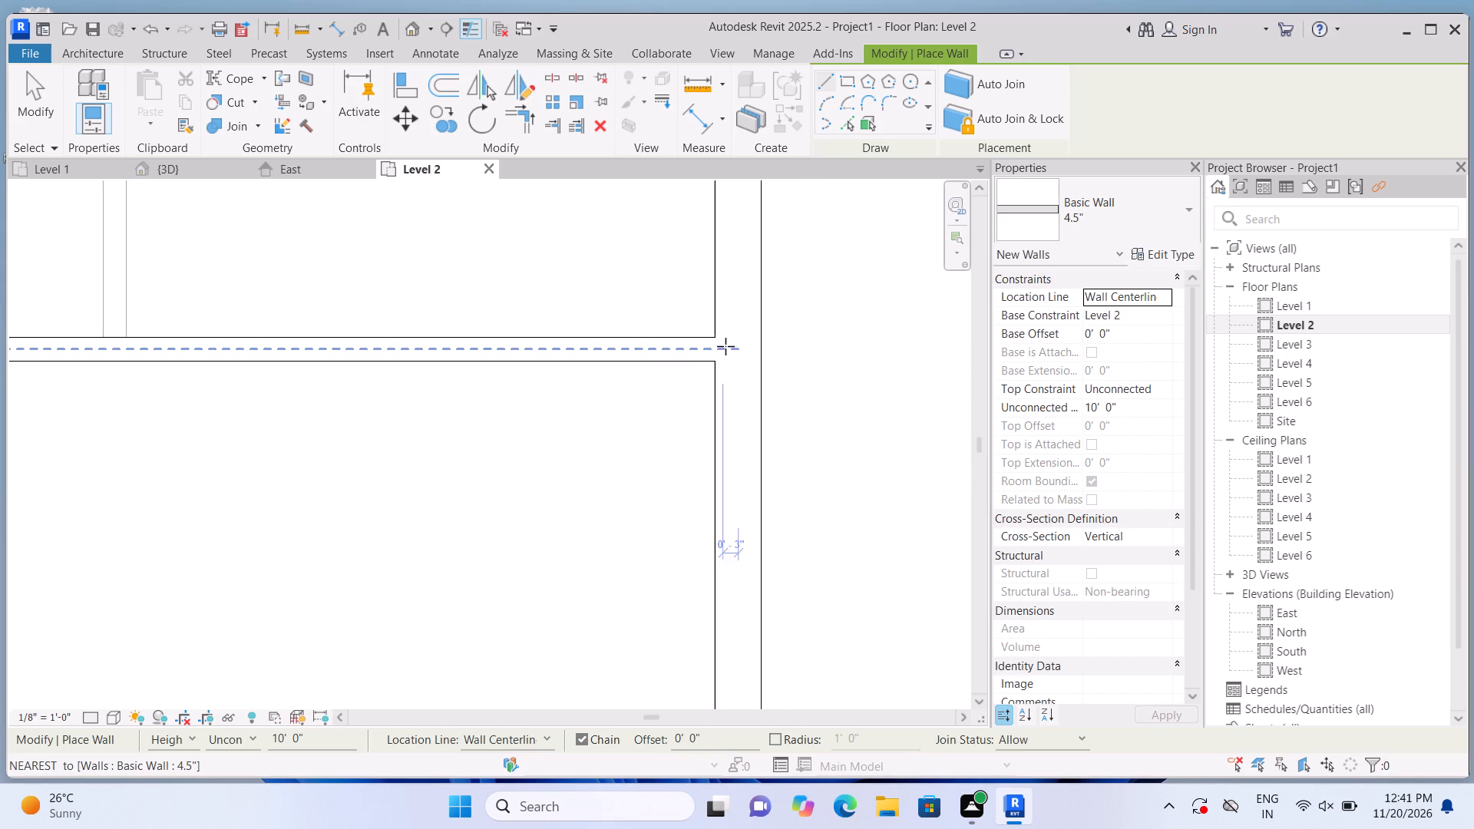
Draw a vertical 4.5" wall over the southeast room's west partition, from the long horizontal partition to the south exterior wall, and end the chain.
{"action": "scroll", "coordinate": [725, 346], "scroll_direction": "down", "scroll_amount": 8}
{"action": "scroll", "coordinate": [501, 372], "scroll_direction": "up", "scroll_amount": 6}
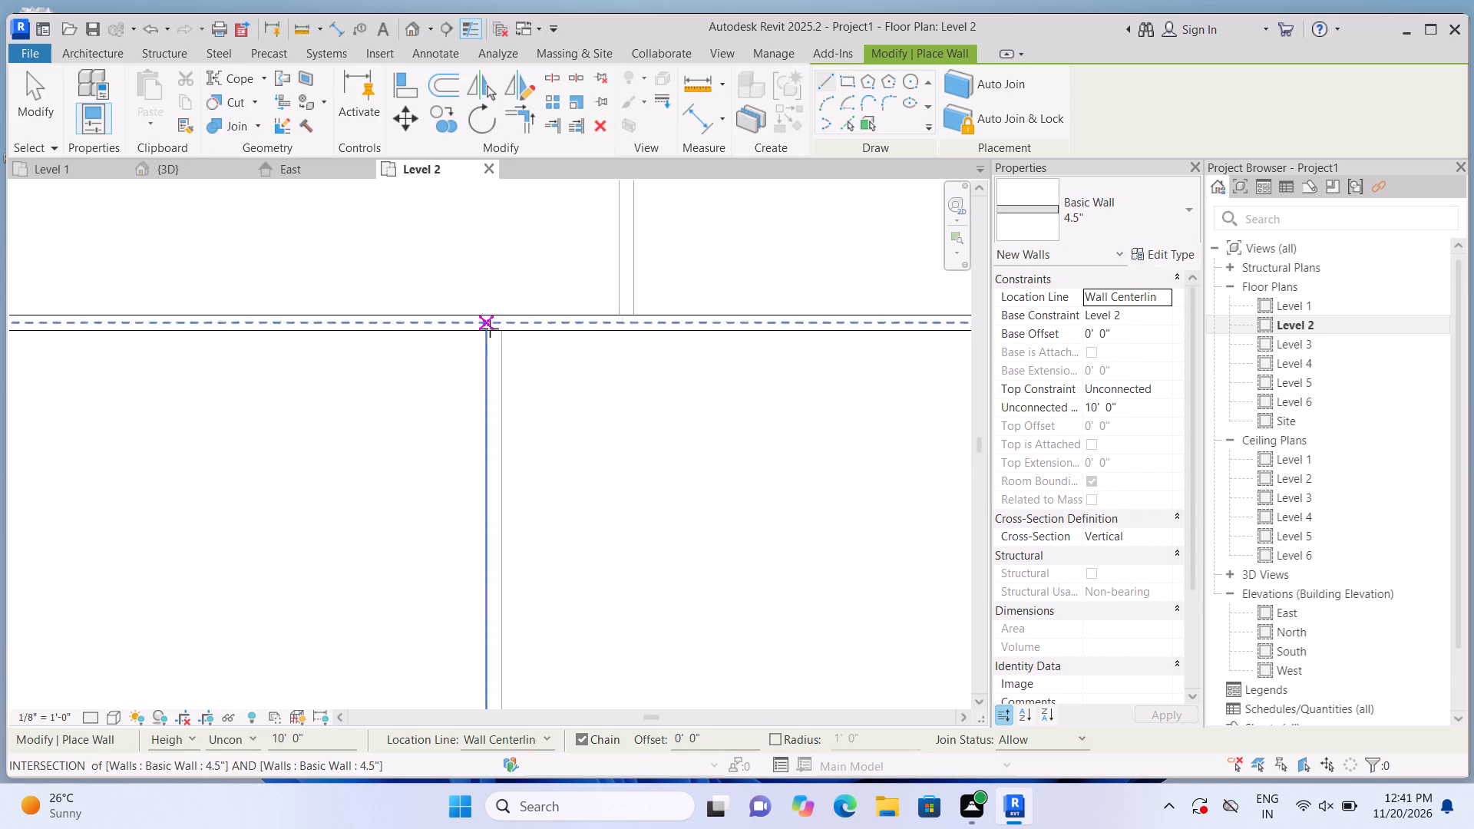
{"action": "scroll", "coordinate": [490, 329], "scroll_direction": "up", "scroll_amount": 10}
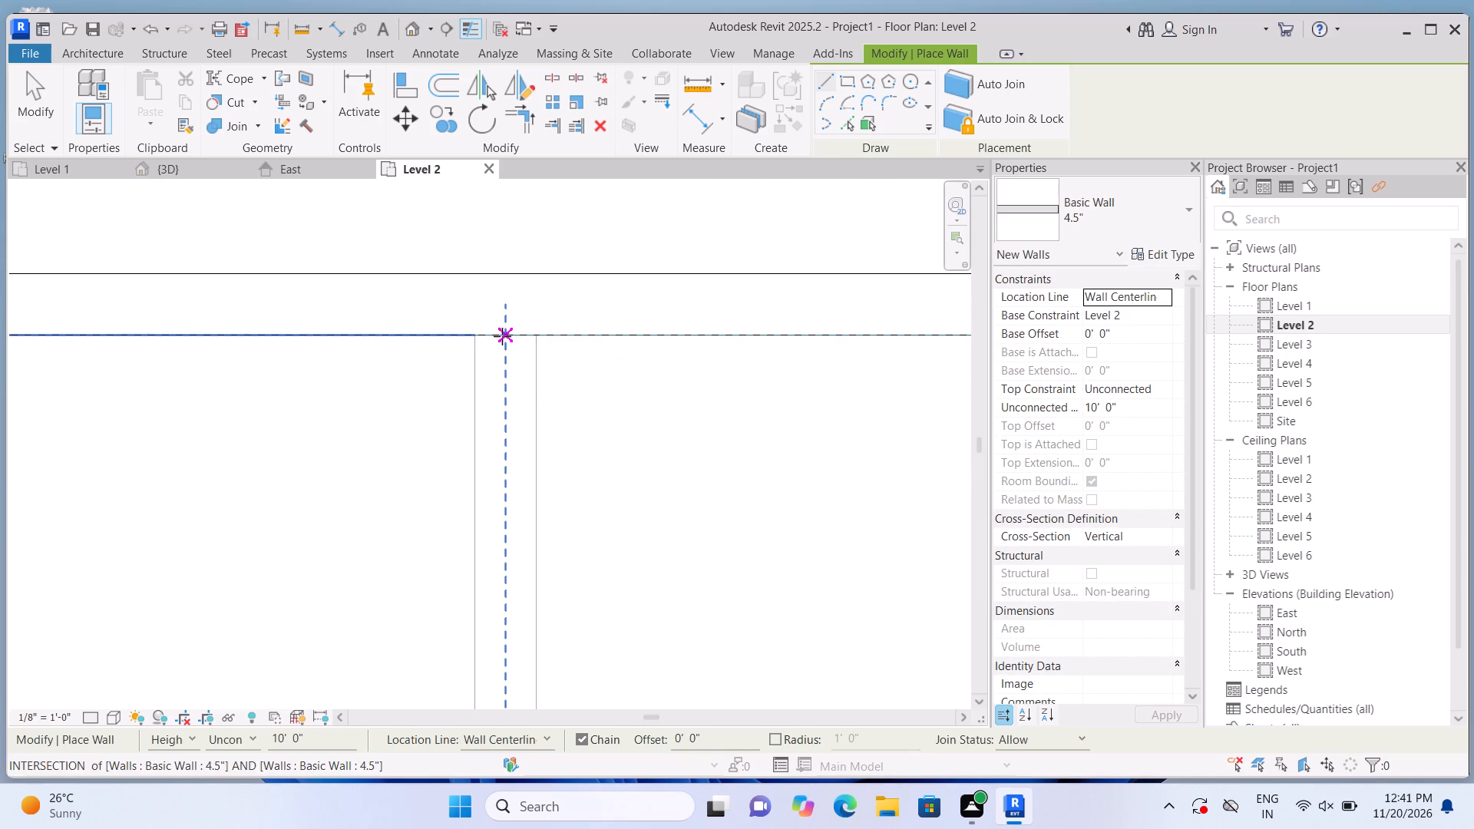
{"action": "left_click", "coordinate": [502, 336]}
{"action": "scroll", "coordinate": [497, 452], "scroll_direction": "down", "scroll_amount": 13}
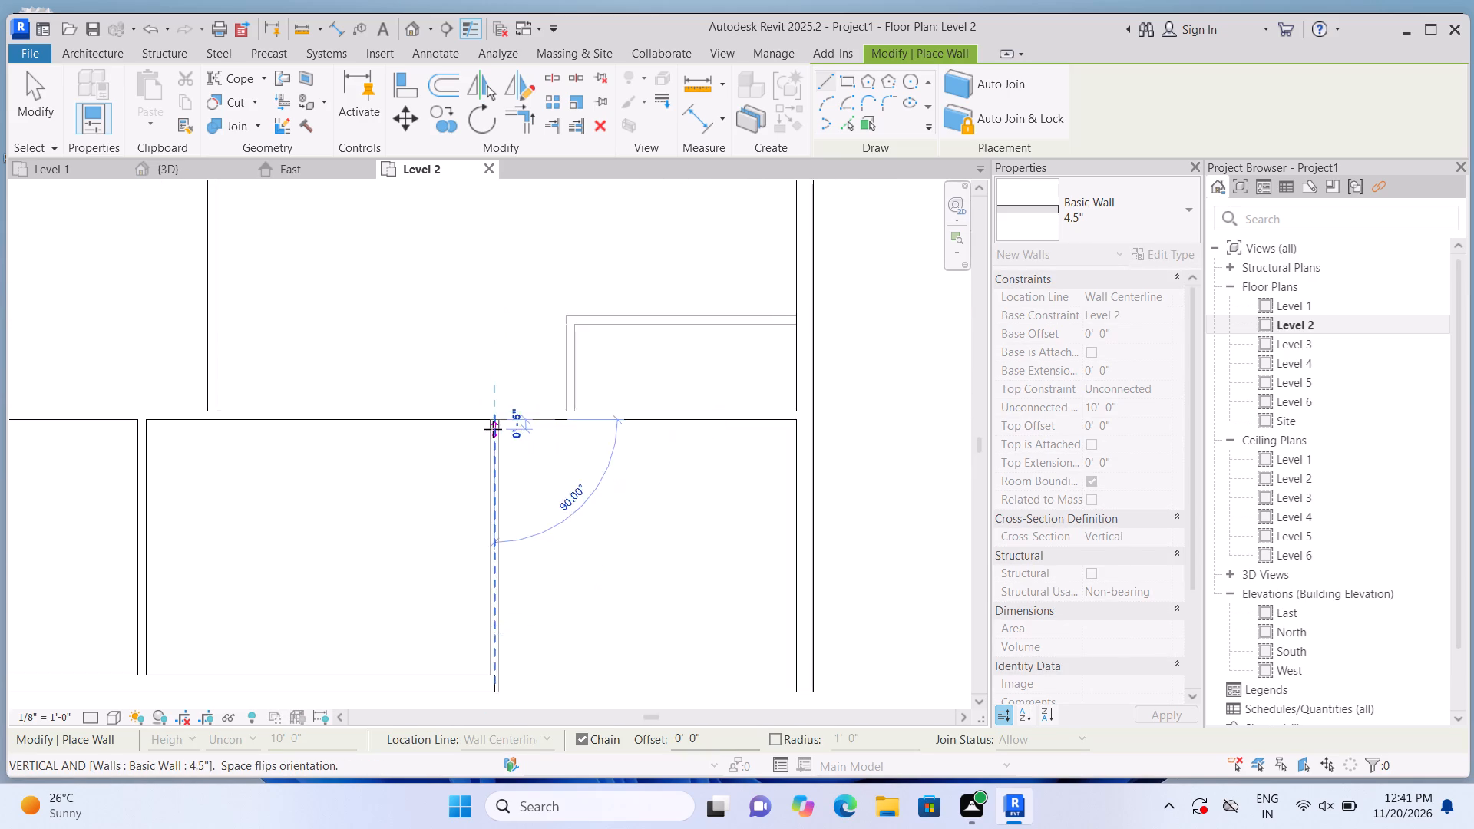
{"action": "scroll", "coordinate": [493, 429], "scroll_direction": "down", "scroll_amount": 5}
{"action": "scroll", "coordinate": [491, 541], "scroll_direction": "up", "scroll_amount": 11}
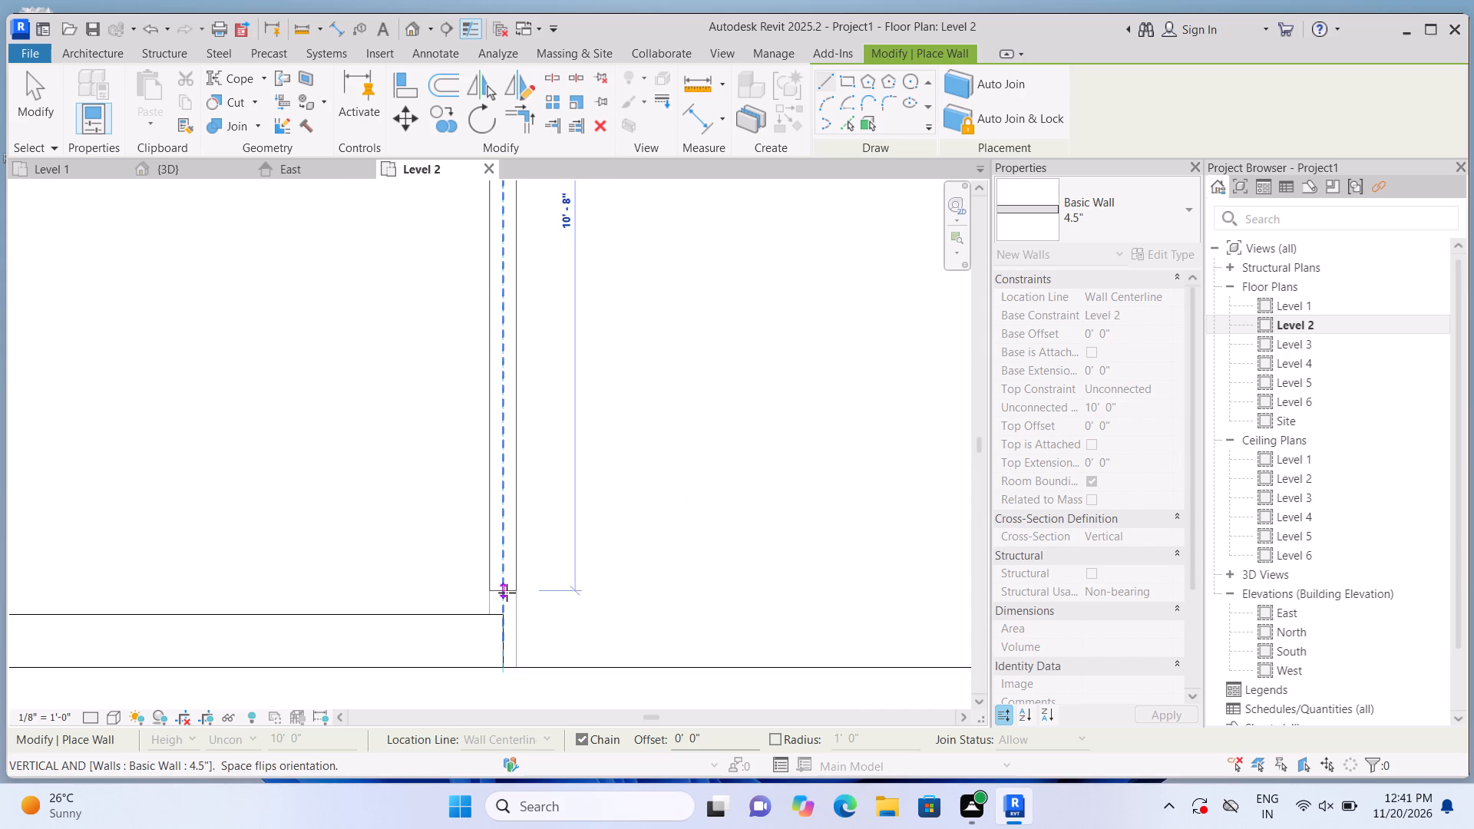
{"action": "scroll", "coordinate": [507, 593], "scroll_direction": "up", "scroll_amount": 8}
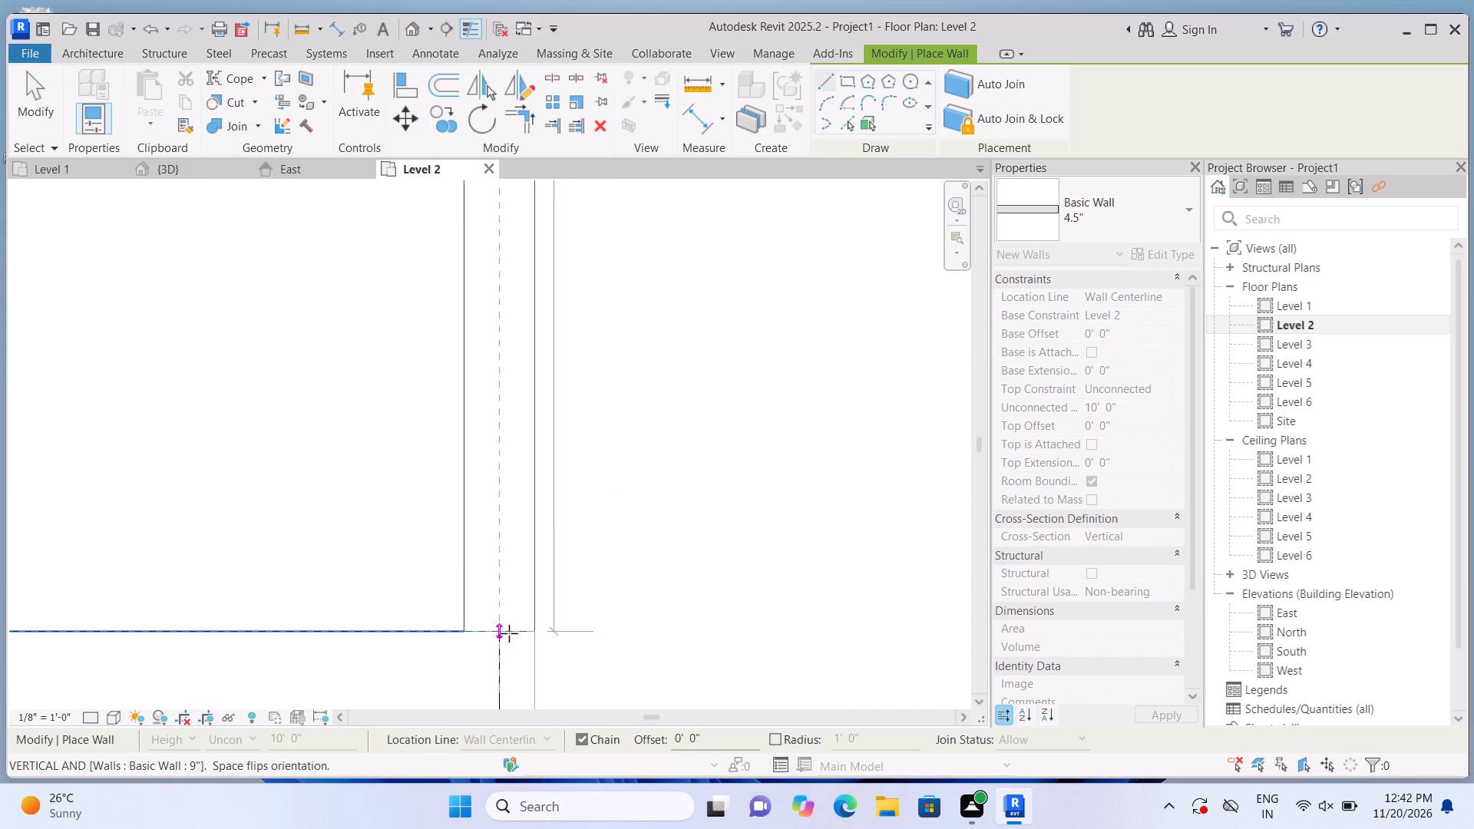
{"action": "scroll", "coordinate": [508, 634], "scroll_direction": "down", "scroll_amount": 7}
{"action": "scroll", "coordinate": [501, 666], "scroll_direction": "up", "scroll_amount": 4}
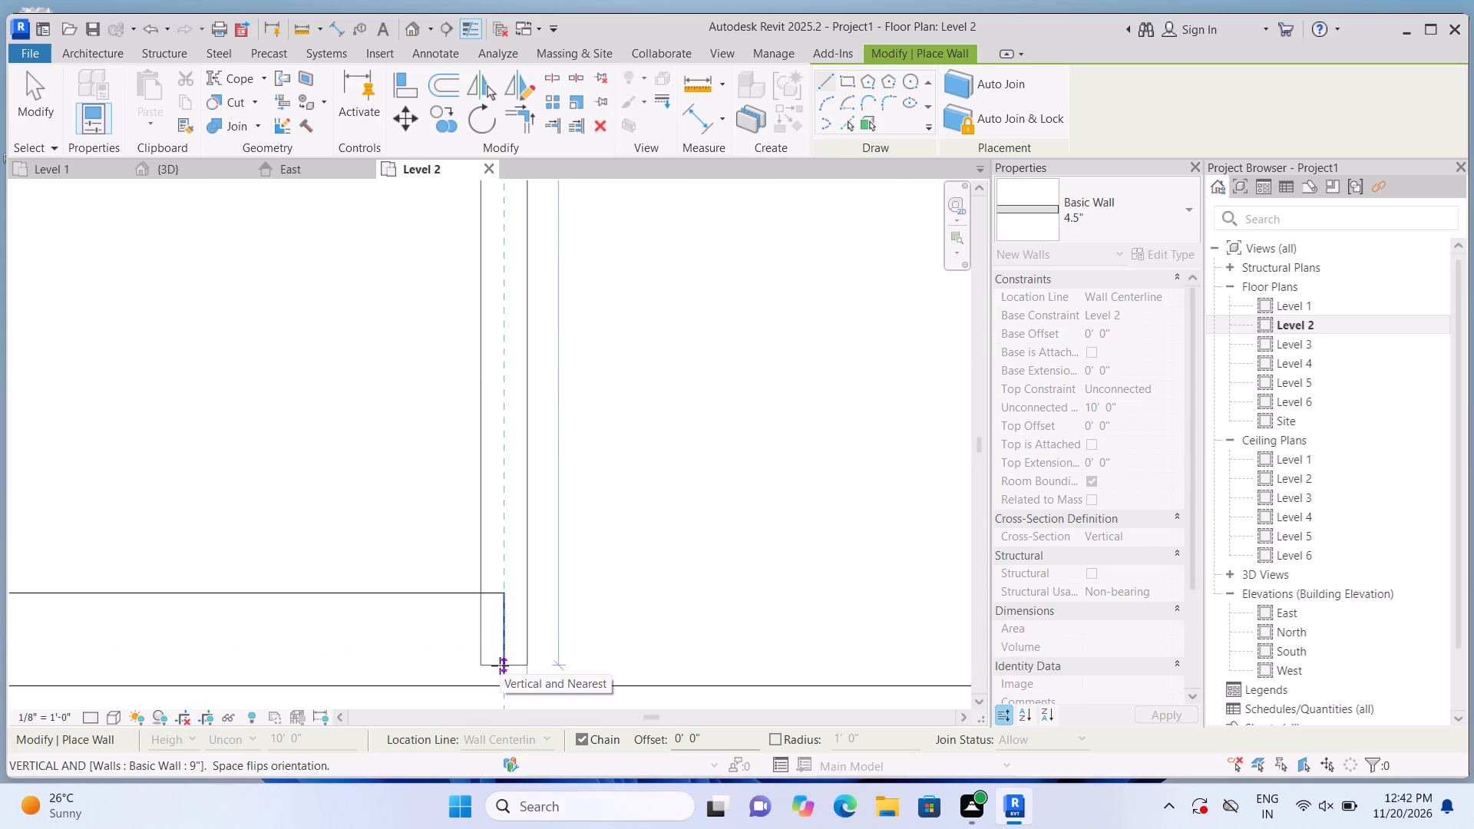
{"action": "left_click", "coordinate": [500, 666]}
{"action": "key", "text": "Escape"}
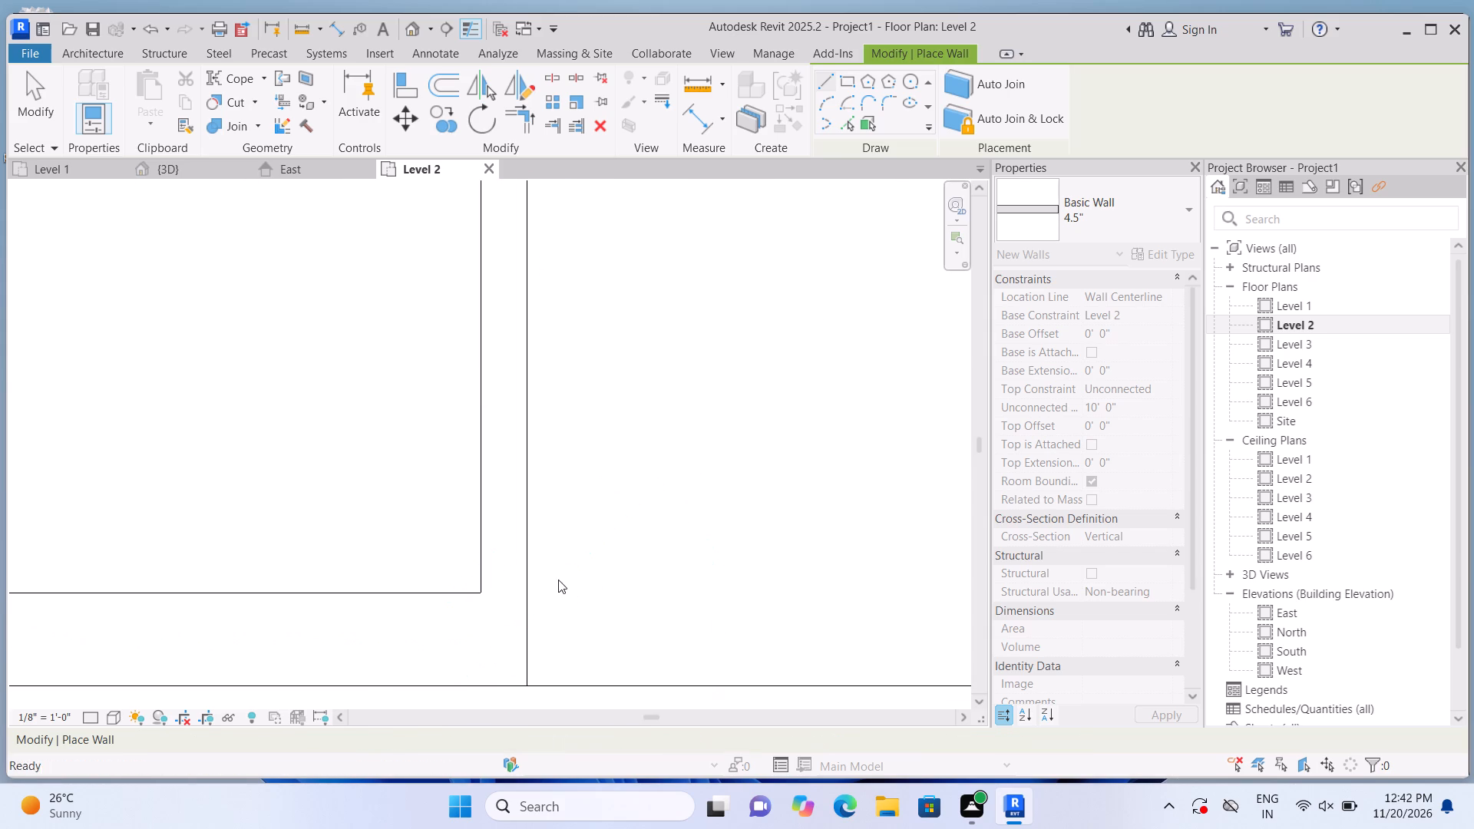
Draw a 4.5" wall north over the small southeast room's west partition, from the long horizontal partition to the room's northwest corner.
{"action": "scroll", "coordinate": [558, 580], "scroll_direction": "down", "scroll_amount": 18}
{"action": "scroll", "coordinate": [611, 441], "scroll_direction": "up", "scroll_amount": 2}
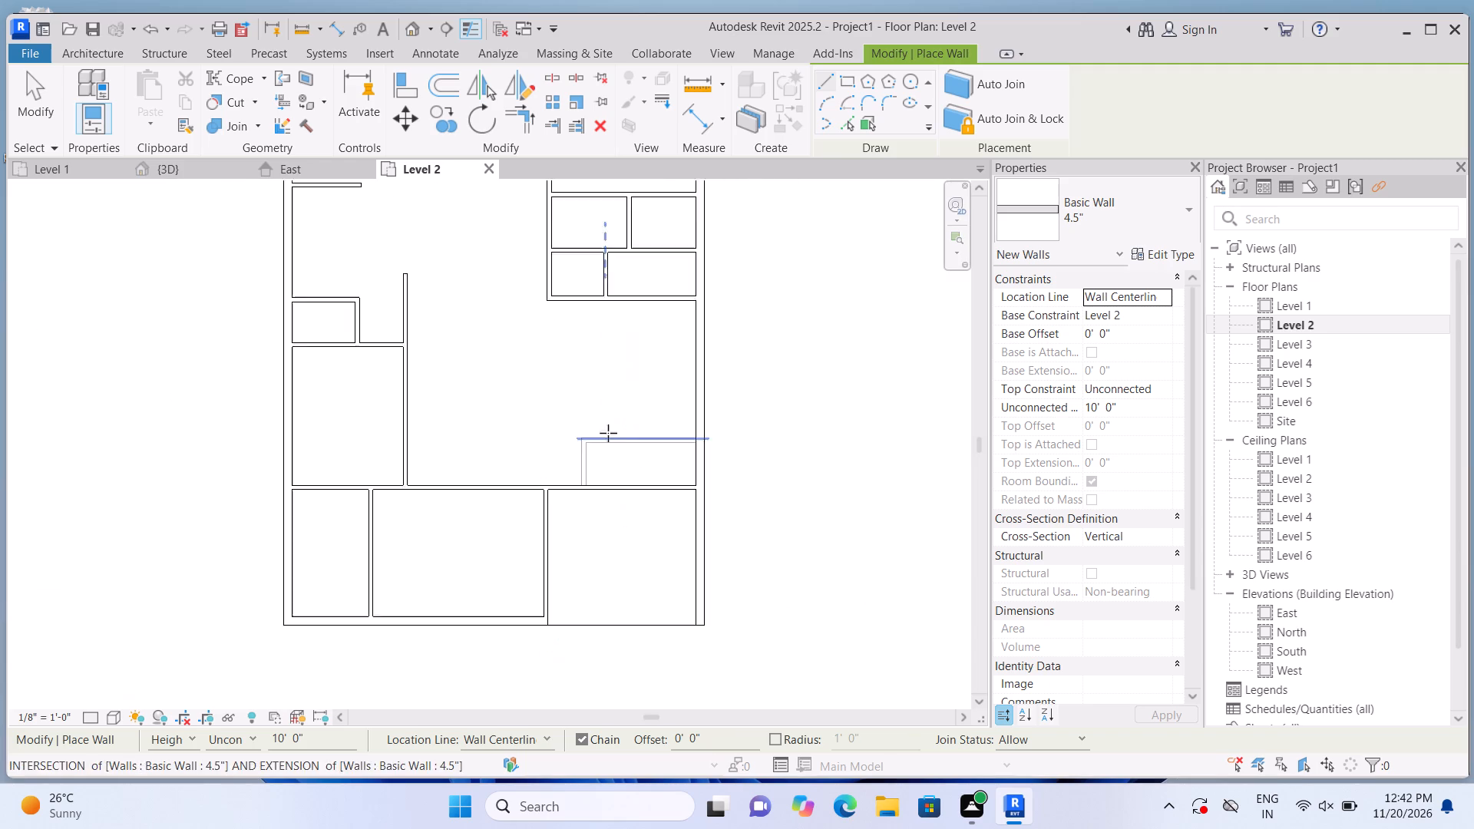
{"action": "scroll", "coordinate": [608, 433], "scroll_direction": "up", "scroll_amount": 3}
{"action": "scroll", "coordinate": [639, 489], "scroll_direction": "up", "scroll_amount": 2}
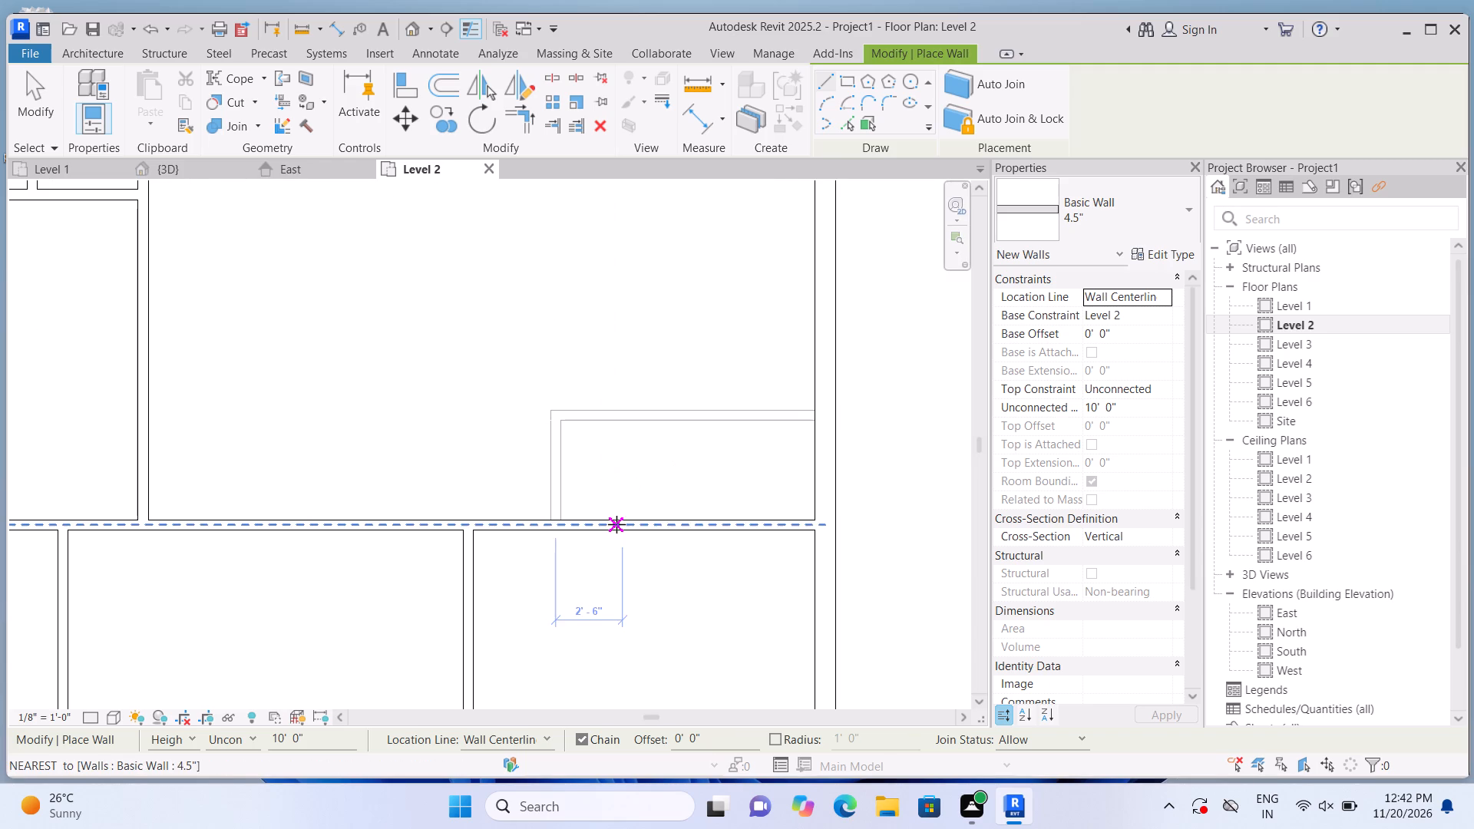
{"action": "scroll", "coordinate": [557, 517], "scroll_direction": "up", "scroll_amount": 7}
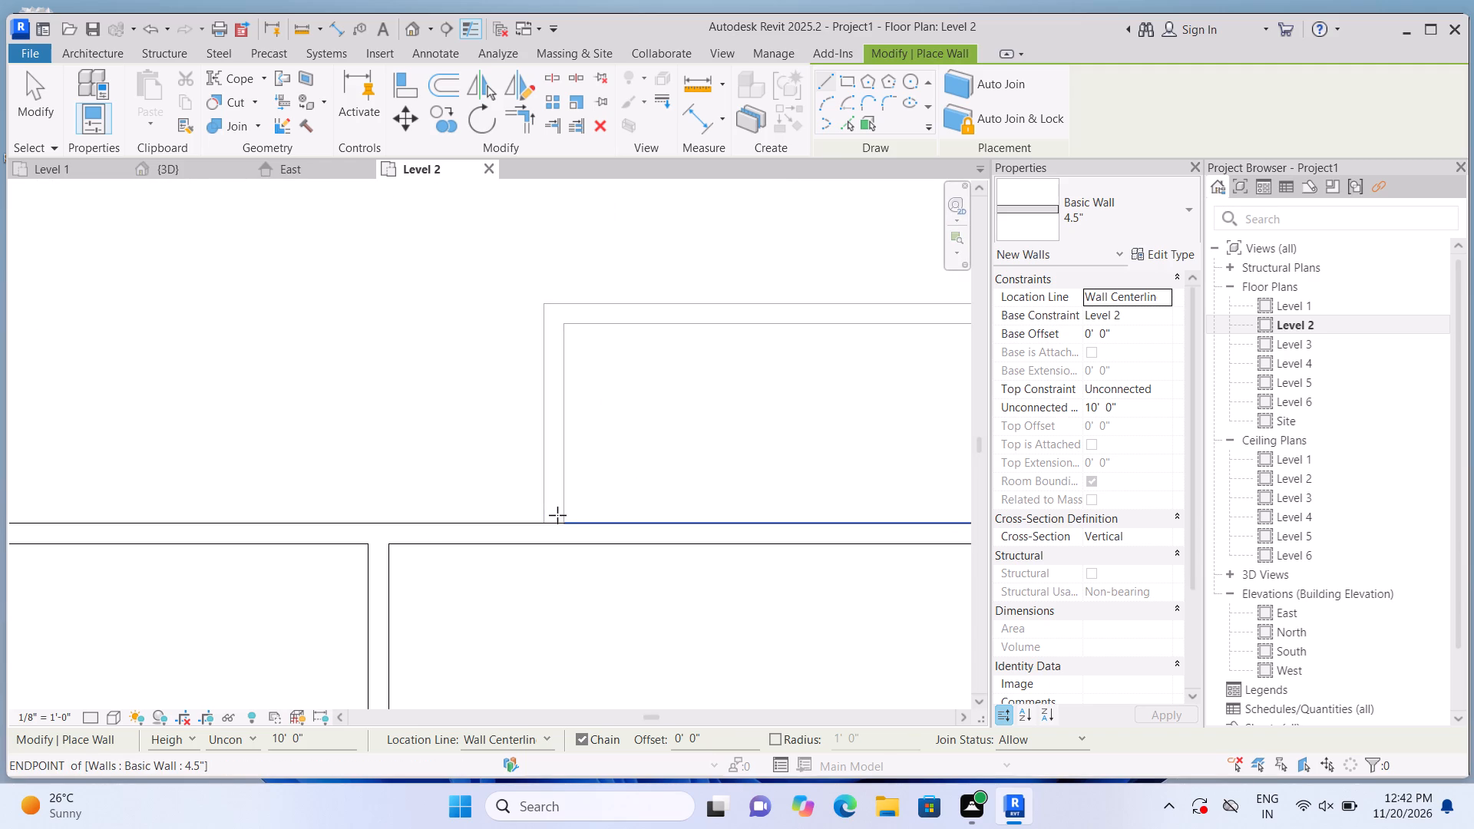
{"action": "scroll", "coordinate": [557, 515], "scroll_direction": "up", "scroll_amount": 5}
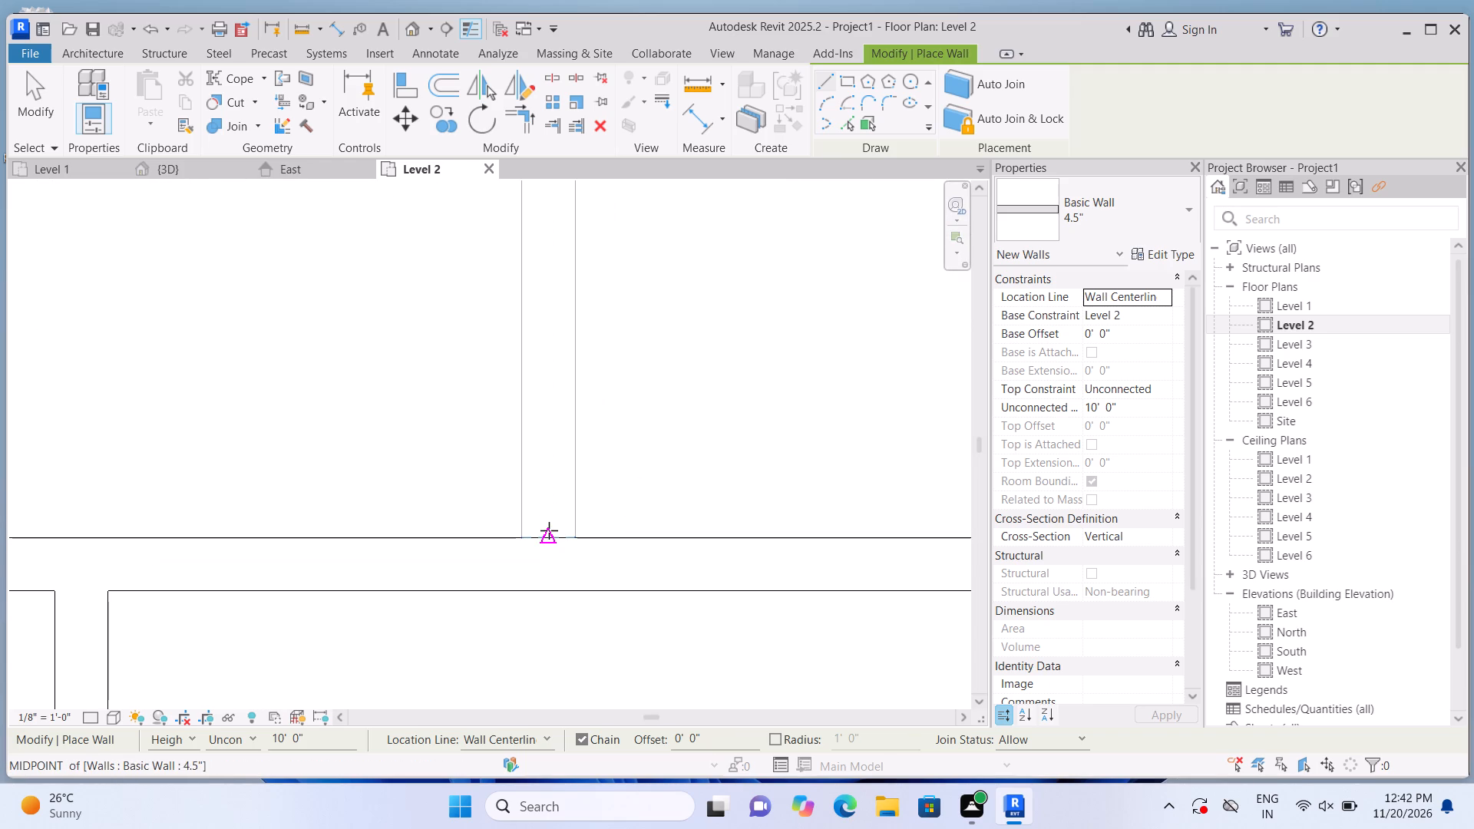
{"action": "left_click", "coordinate": [549, 530]}
{"action": "scroll", "coordinate": [554, 331], "scroll_direction": "down", "scroll_amount": 13}
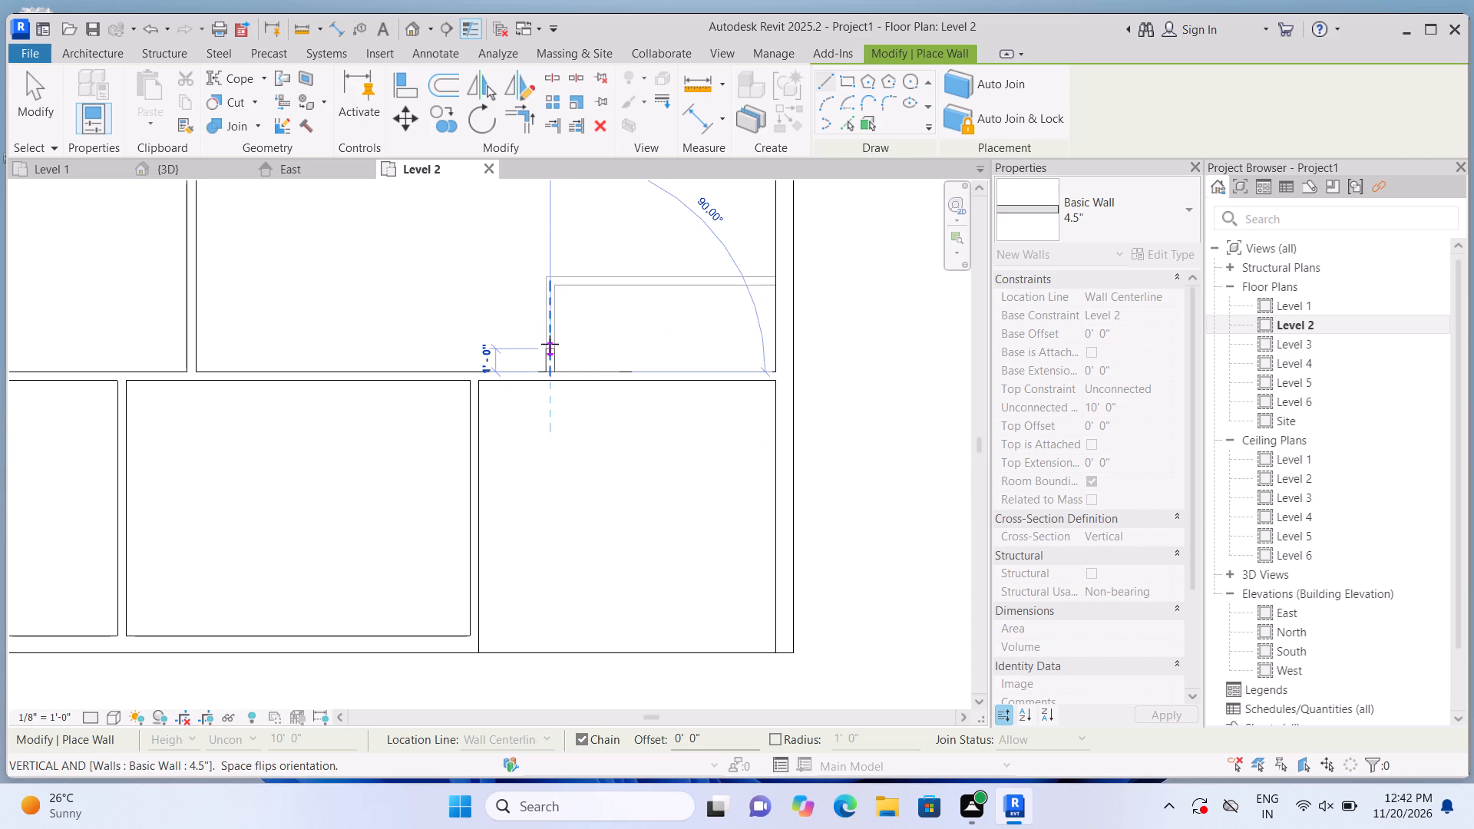
{"action": "scroll", "coordinate": [555, 283], "scroll_direction": "up", "scroll_amount": 13}
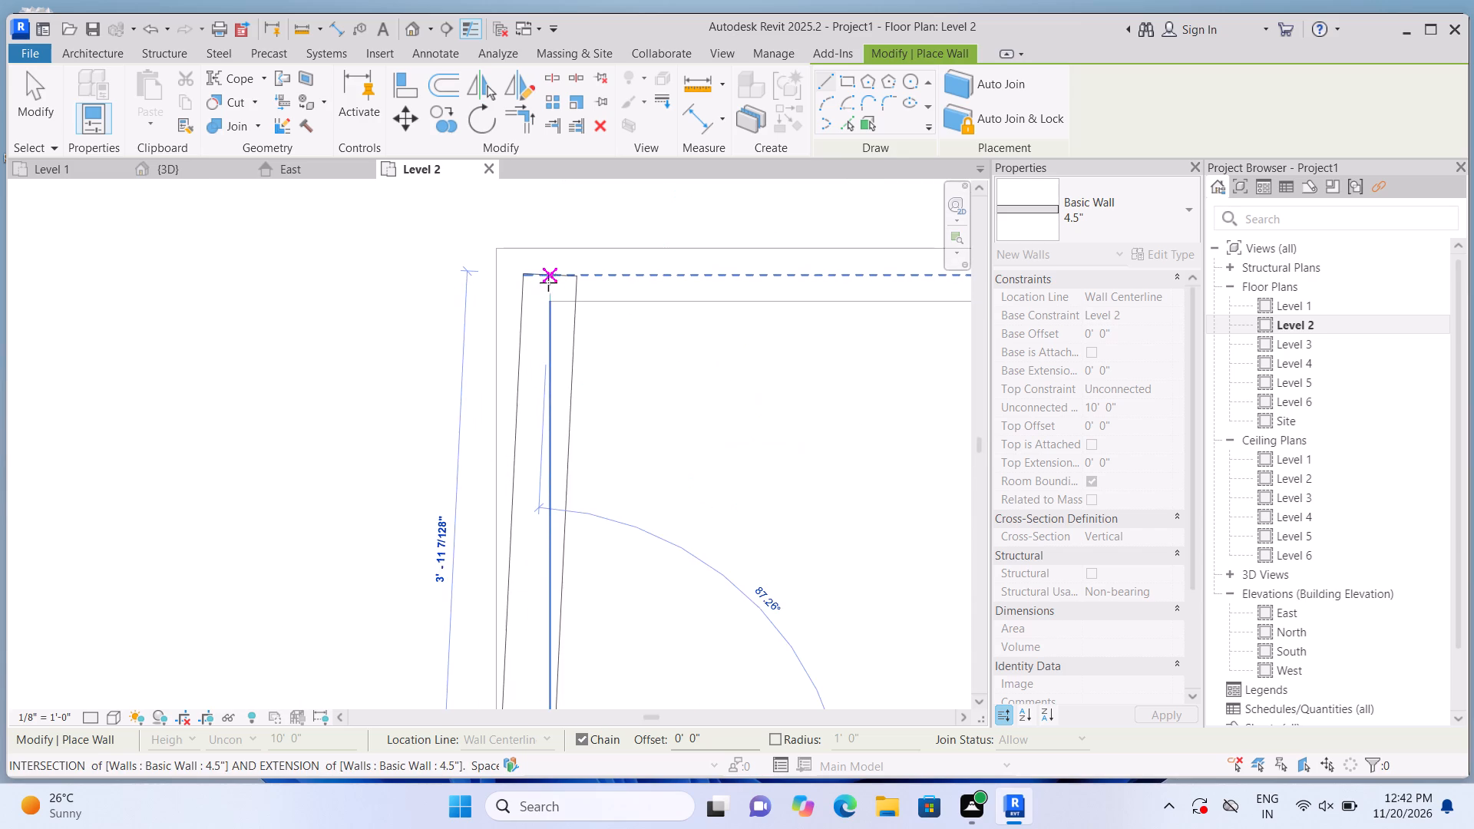
{"action": "left_click", "coordinate": [534, 279]}
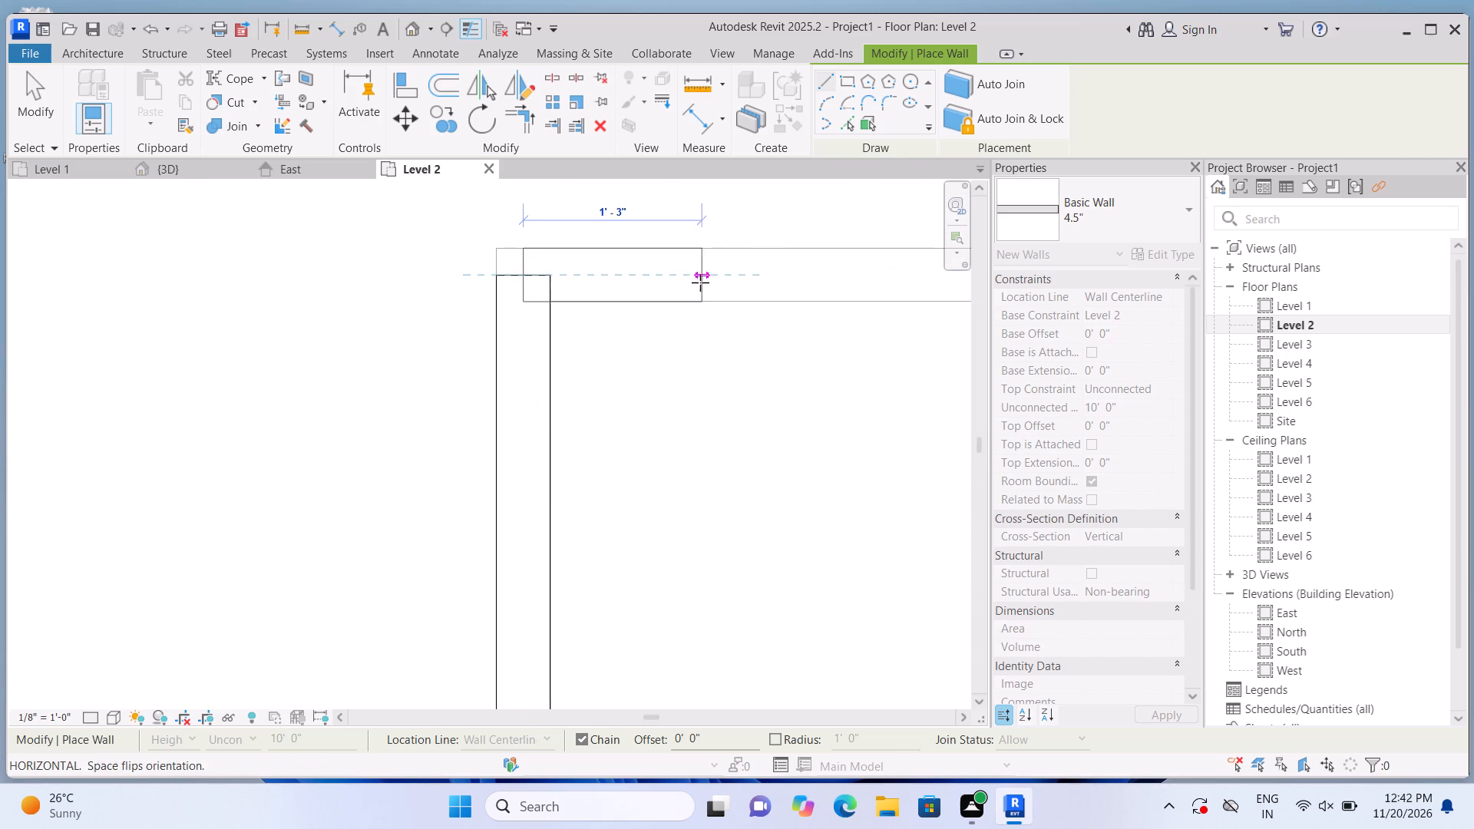
Continue the 4.5" wall east over the small room's north partition to the east exterior wall, and finish the Wall command.
{"action": "scroll", "coordinate": [719, 283], "scroll_direction": "down", "scroll_amount": 18}
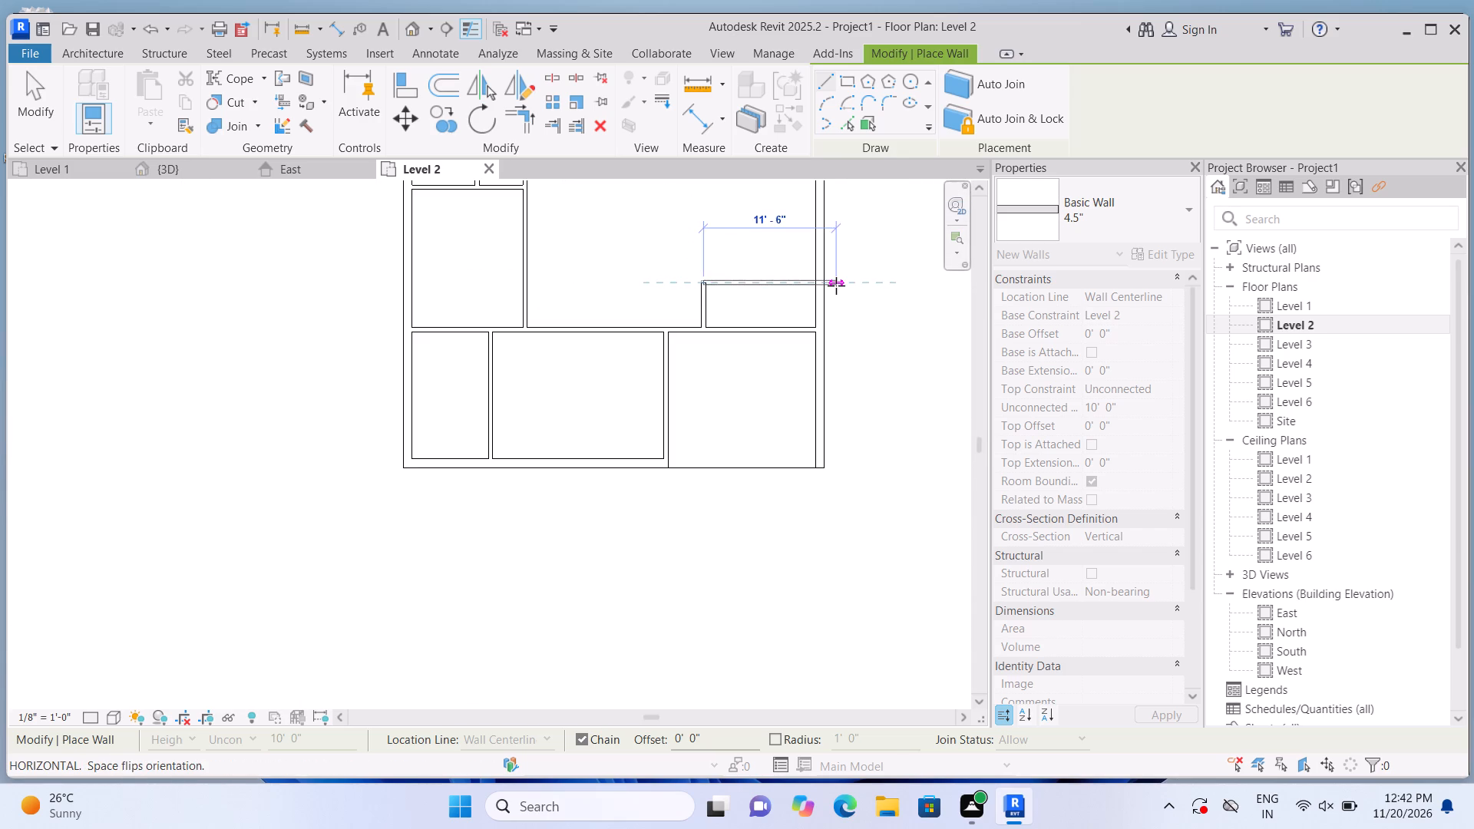
{"action": "scroll", "coordinate": [836, 286], "scroll_direction": "up", "scroll_amount": 16}
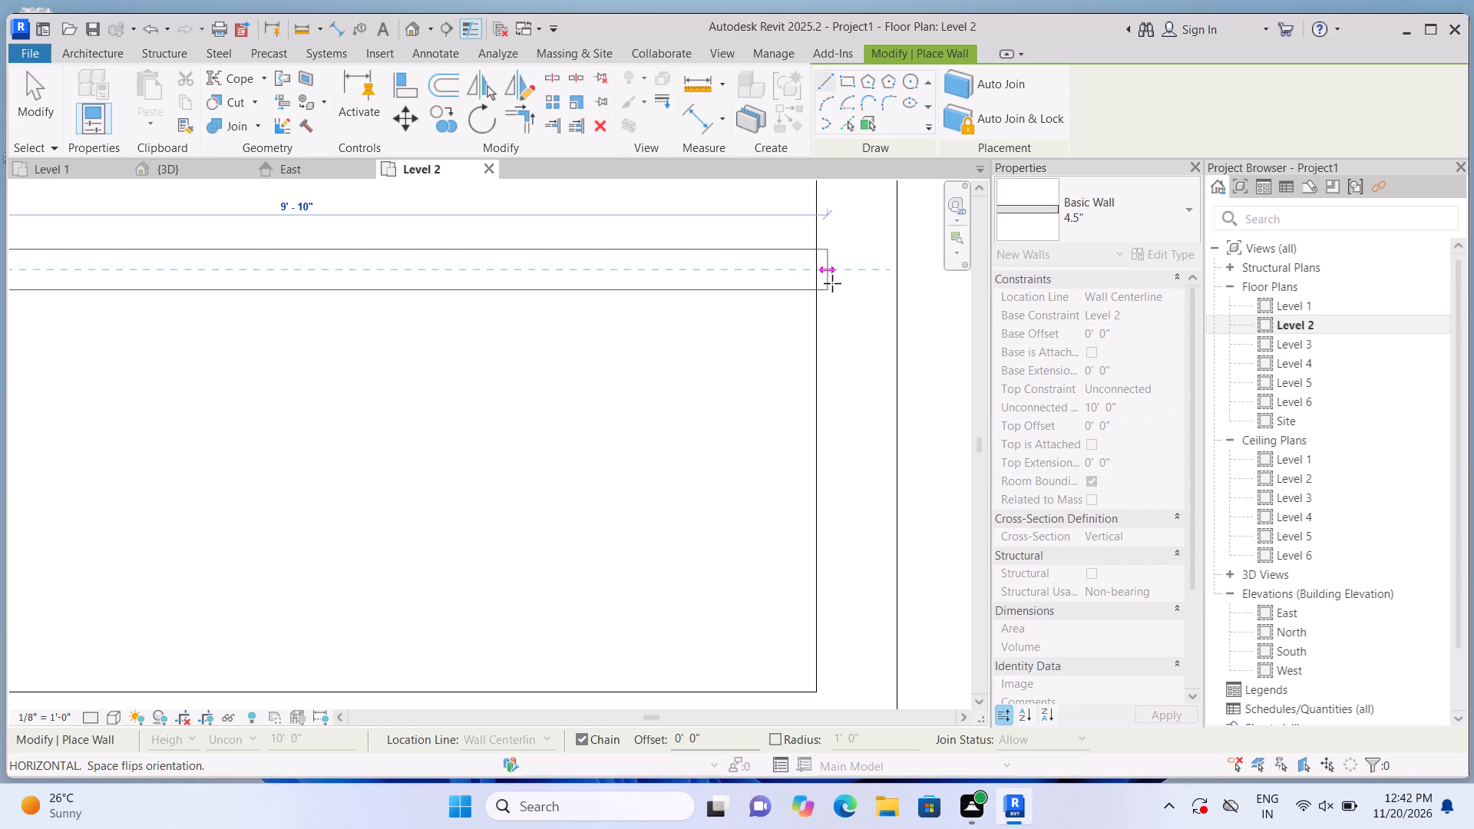
{"action": "left_click", "coordinate": [832, 282]}
{"action": "key", "text": "Escape"}
{"action": "scroll", "coordinate": [759, 403], "scroll_direction": "down", "scroll_amount": 5}
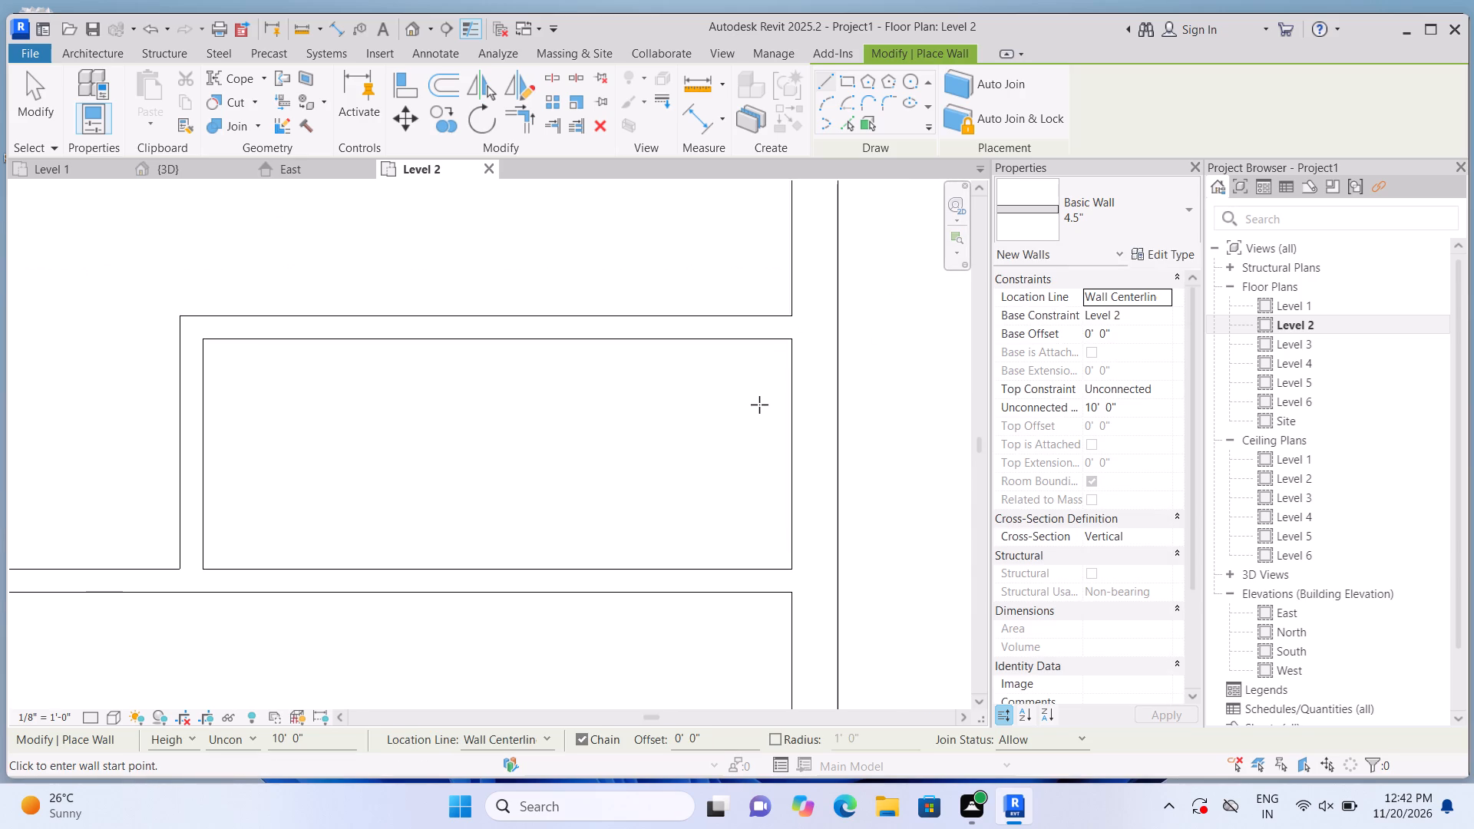
{"action": "scroll", "coordinate": [759, 405], "scroll_direction": "down", "scroll_amount": 2}
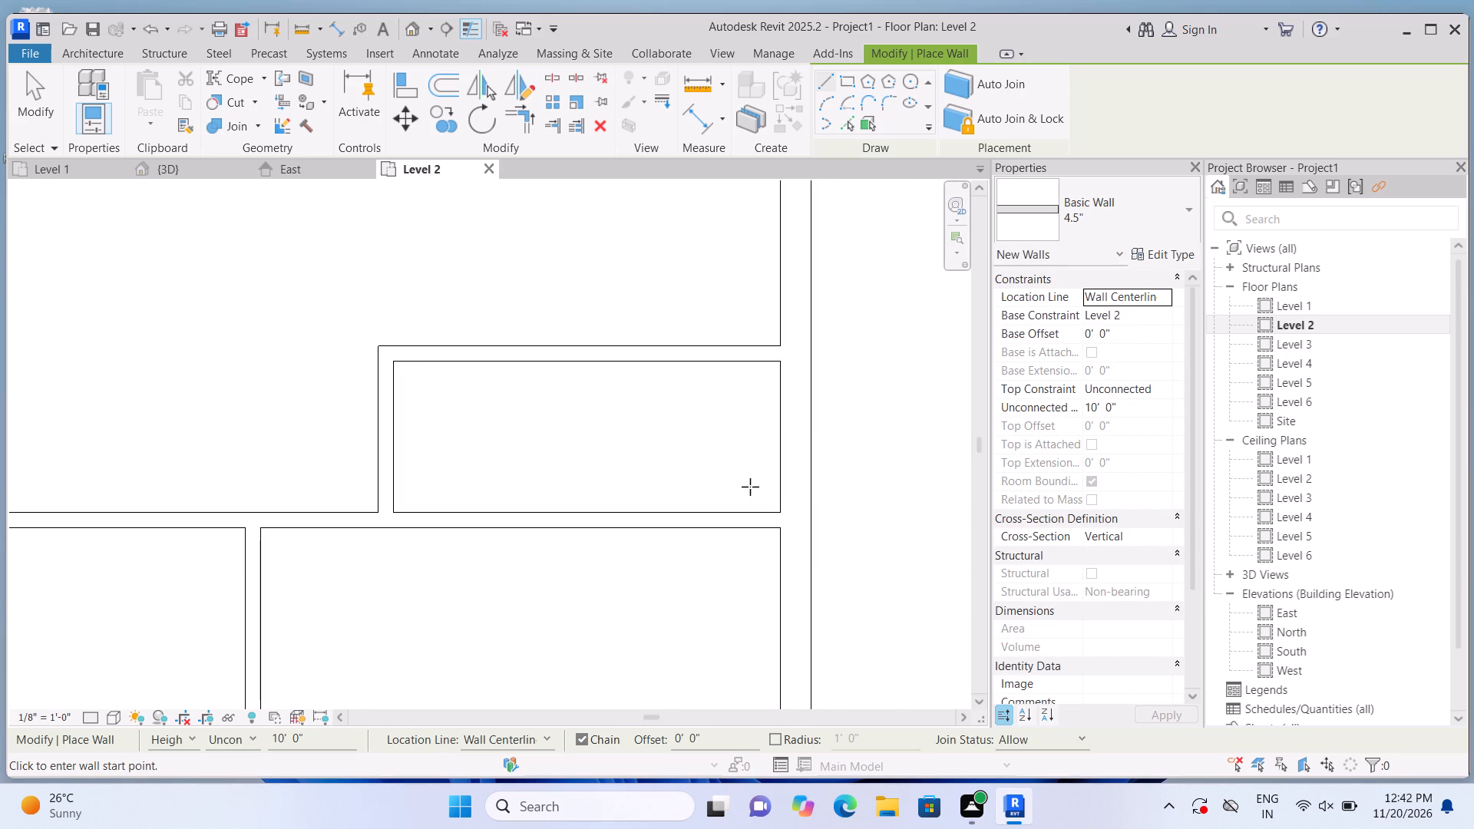
{"action": "scroll", "coordinate": [732, 428], "scroll_direction": "down", "scroll_amount": 16}
{"action": "scroll", "coordinate": [724, 334], "scroll_direction": "up", "scroll_amount": 3}
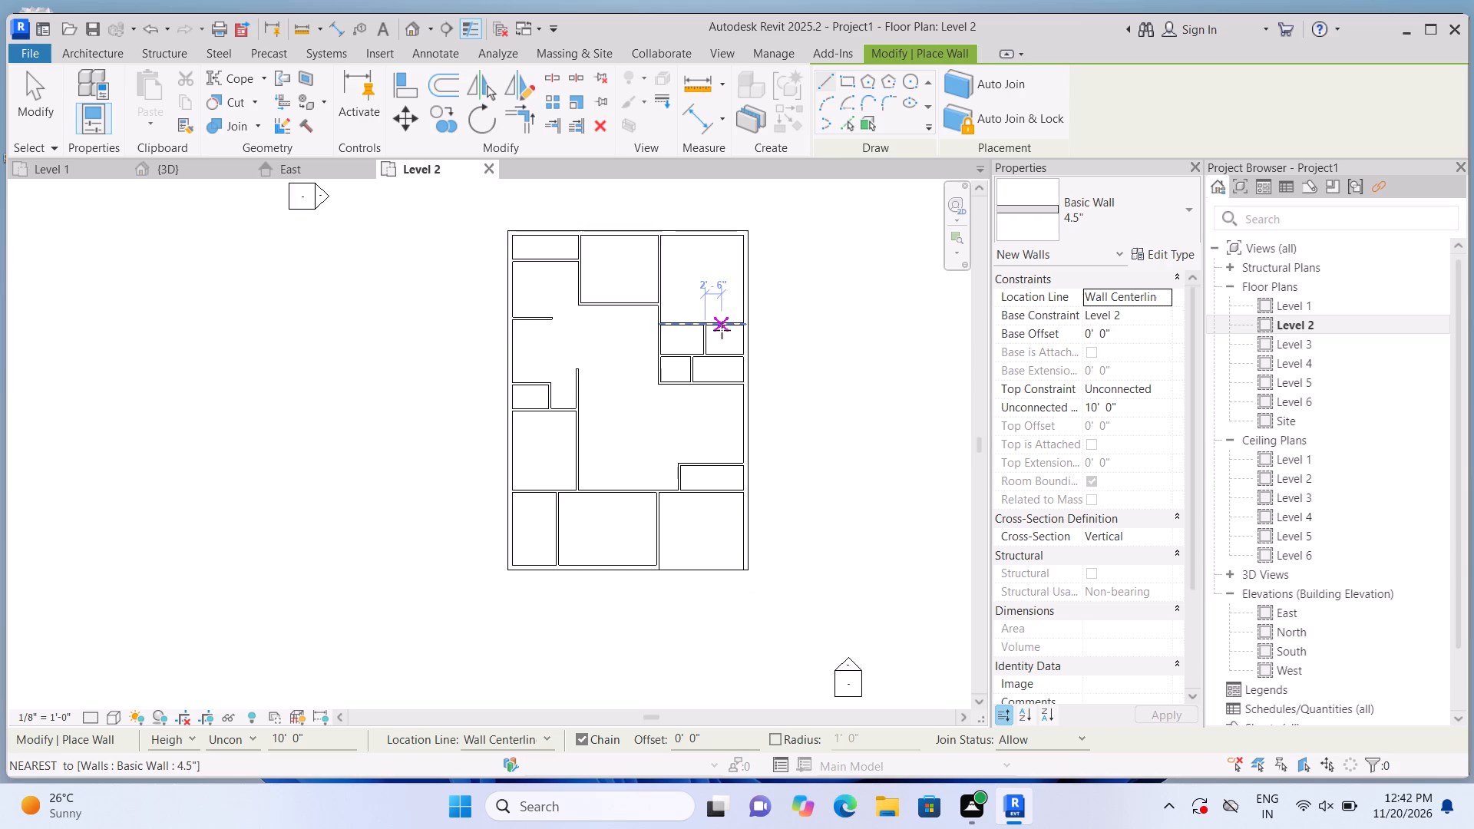
{"action": "scroll", "coordinate": [722, 330], "scroll_direction": "up", "scroll_amount": 2}
{"action": "scroll", "coordinate": [825, 339], "scroll_direction": "up", "scroll_amount": 1}
{"action": "key", "text": "Escape"}
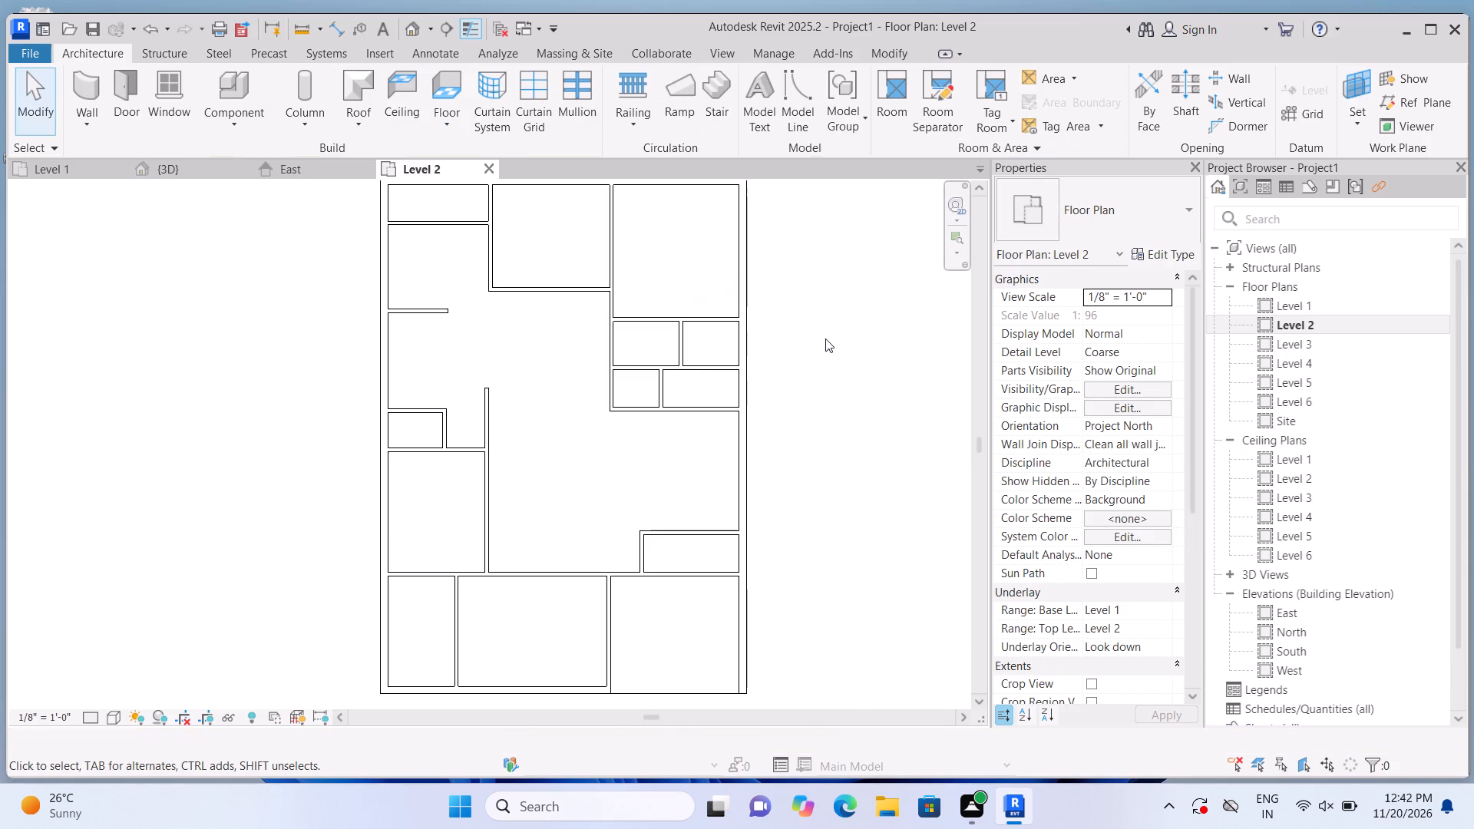
Delete Level 2's horizontal partition in the northwest corner and the west and south partitions of the north-middle room.
{"action": "scroll", "coordinate": [825, 339], "scroll_direction": "down", "scroll_amount": 5}
{"action": "scroll", "coordinate": [772, 492], "scroll_direction": "up", "scroll_amount": 8}
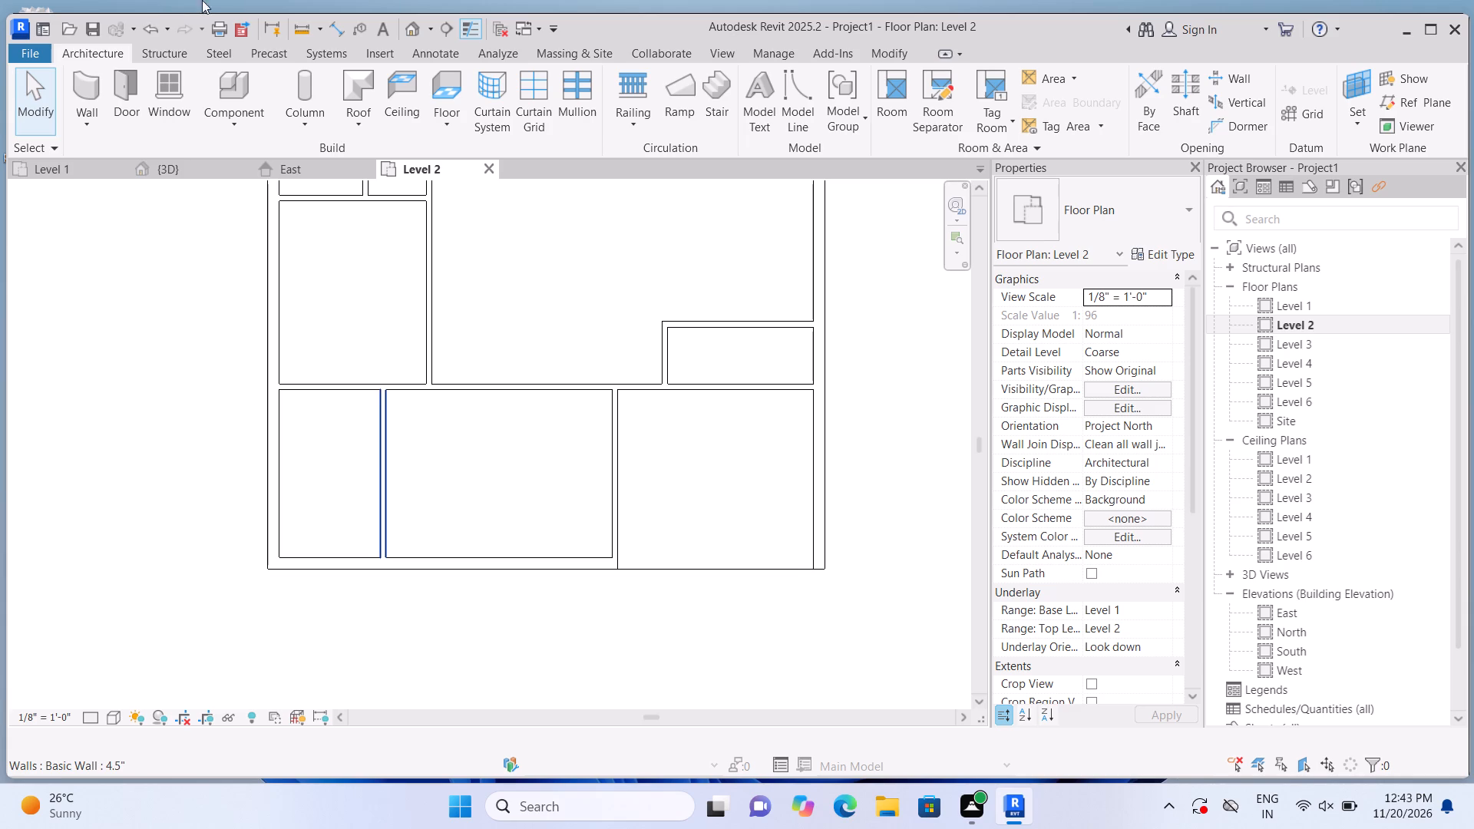
{"action": "scroll", "coordinate": [362, 398], "scroll_direction": "down", "scroll_amount": 12}
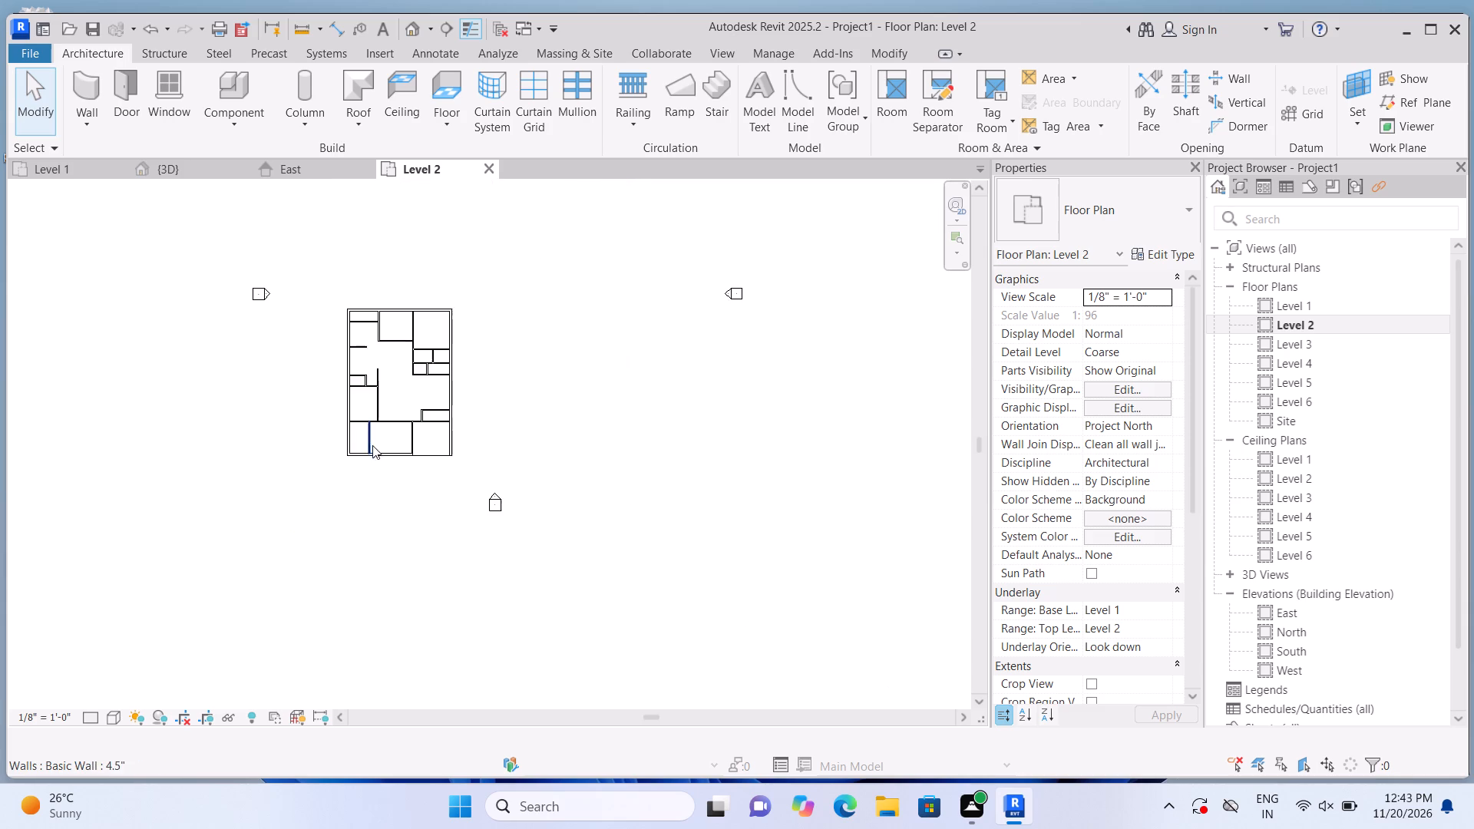
{"action": "scroll", "coordinate": [417, 335], "scroll_direction": "up", "scroll_amount": 4}
{"action": "scroll", "coordinate": [378, 408], "scroll_direction": "up", "scroll_amount": 3}
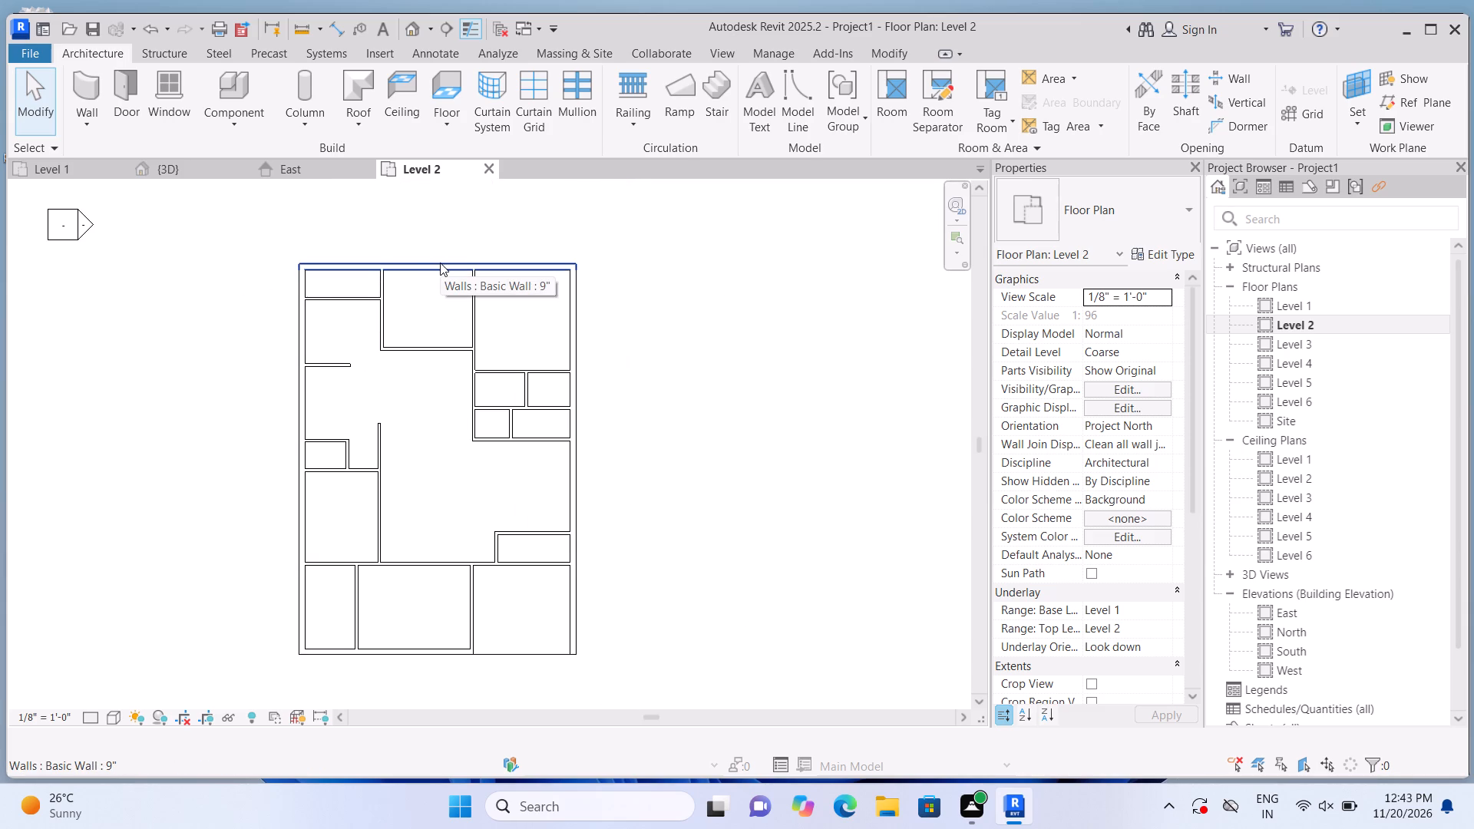
{"action": "scroll", "coordinate": [409, 279], "scroll_direction": "up", "scroll_amount": 3}
{"action": "scroll", "coordinate": [359, 312], "scroll_direction": "down", "scroll_amount": 3}
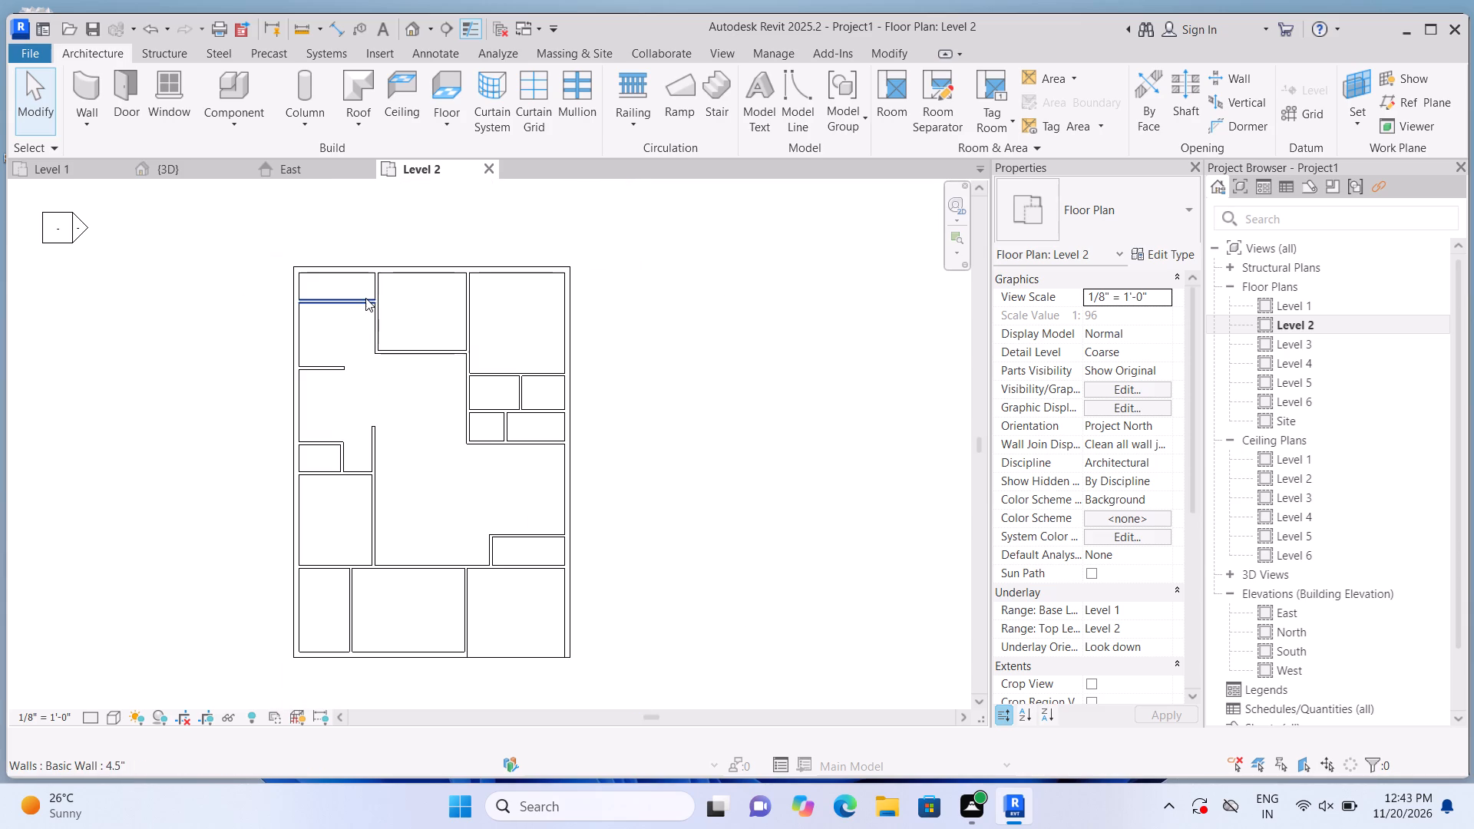
{"action": "scroll", "coordinate": [359, 305], "scroll_direction": "up", "scroll_amount": 4}
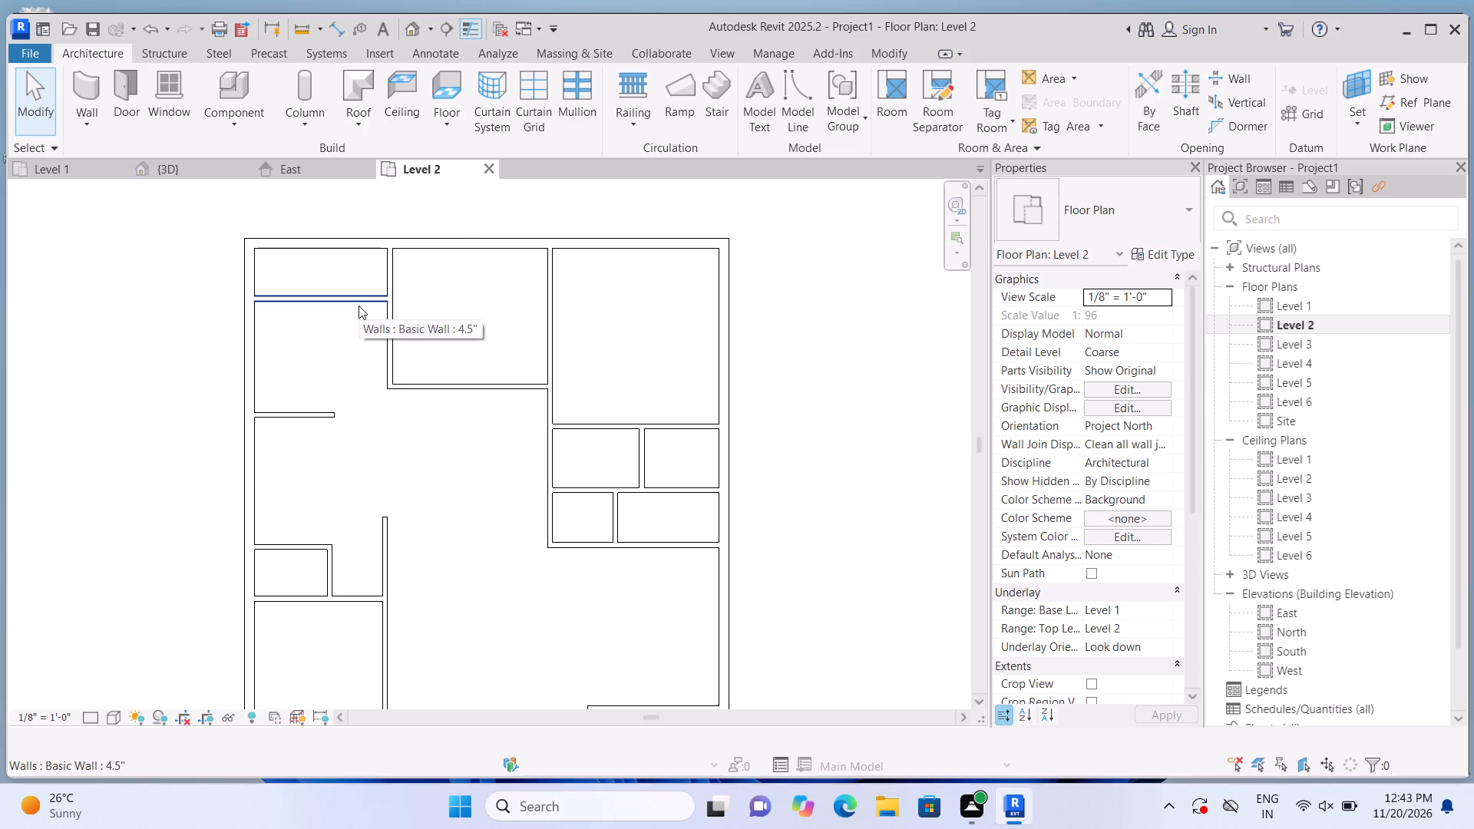
{"action": "left_click", "coordinate": [359, 306]}
{"action": "key", "text": "Delete"}
{"action": "left_click", "coordinate": [391, 313]}
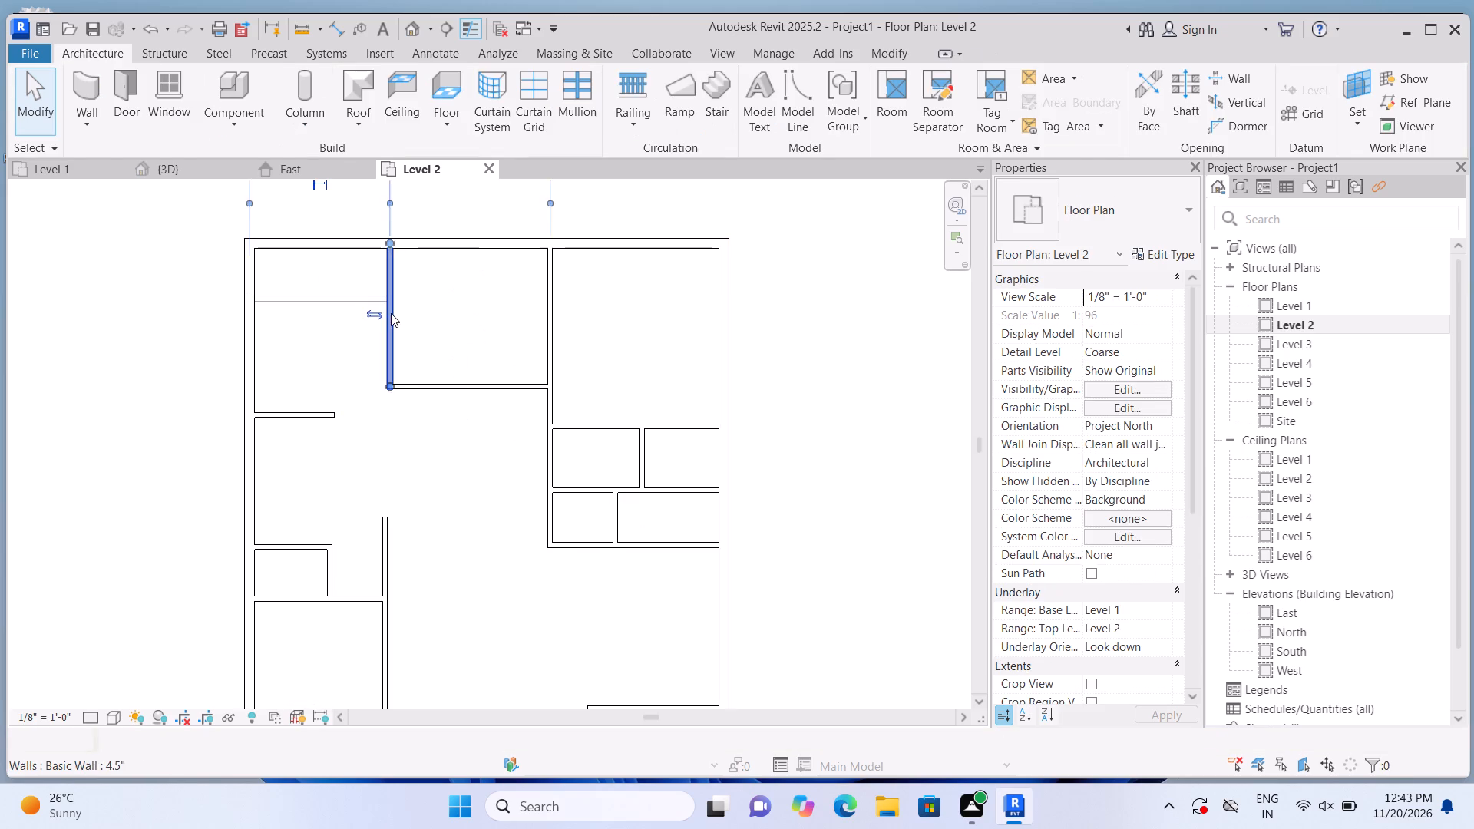
{"action": "key", "text": "Delete"}
{"action": "left_click", "coordinate": [445, 390]}
{"action": "key", "text": "Delete"}
Delete the northeast area's long west partition and the 4.5" walls dividing its four small rooms, keeping their southernmost wall.
{"action": "left_click", "coordinate": [559, 346]}
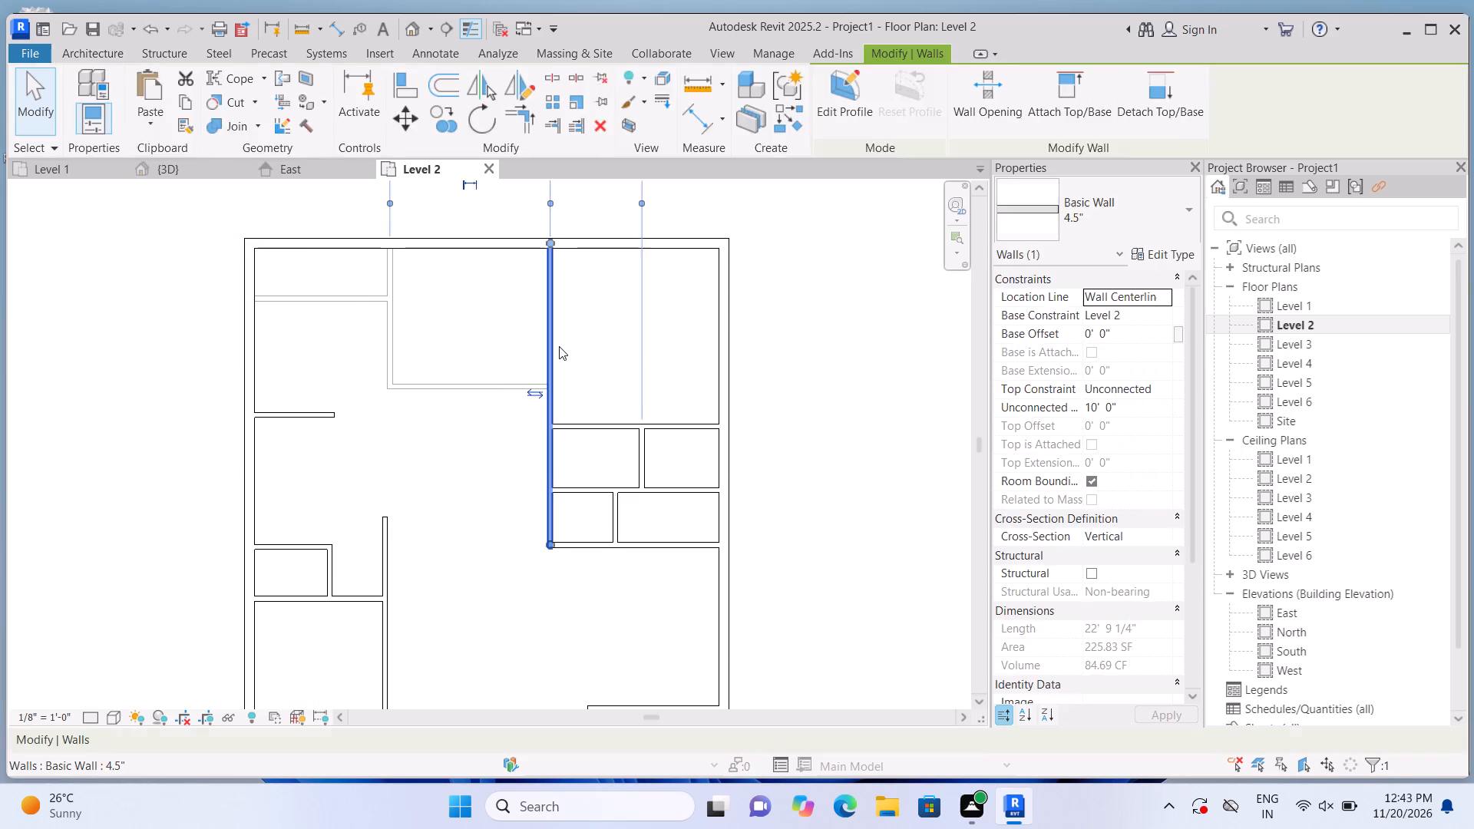
{"action": "key", "text": "Delete"}
{"action": "left_click", "coordinate": [616, 431]}
{"action": "key", "text": "Delete"}
{"action": "left_click", "coordinate": [643, 455]}
{"action": "key", "text": "Delete"}
{"action": "left_click", "coordinate": [656, 487]}
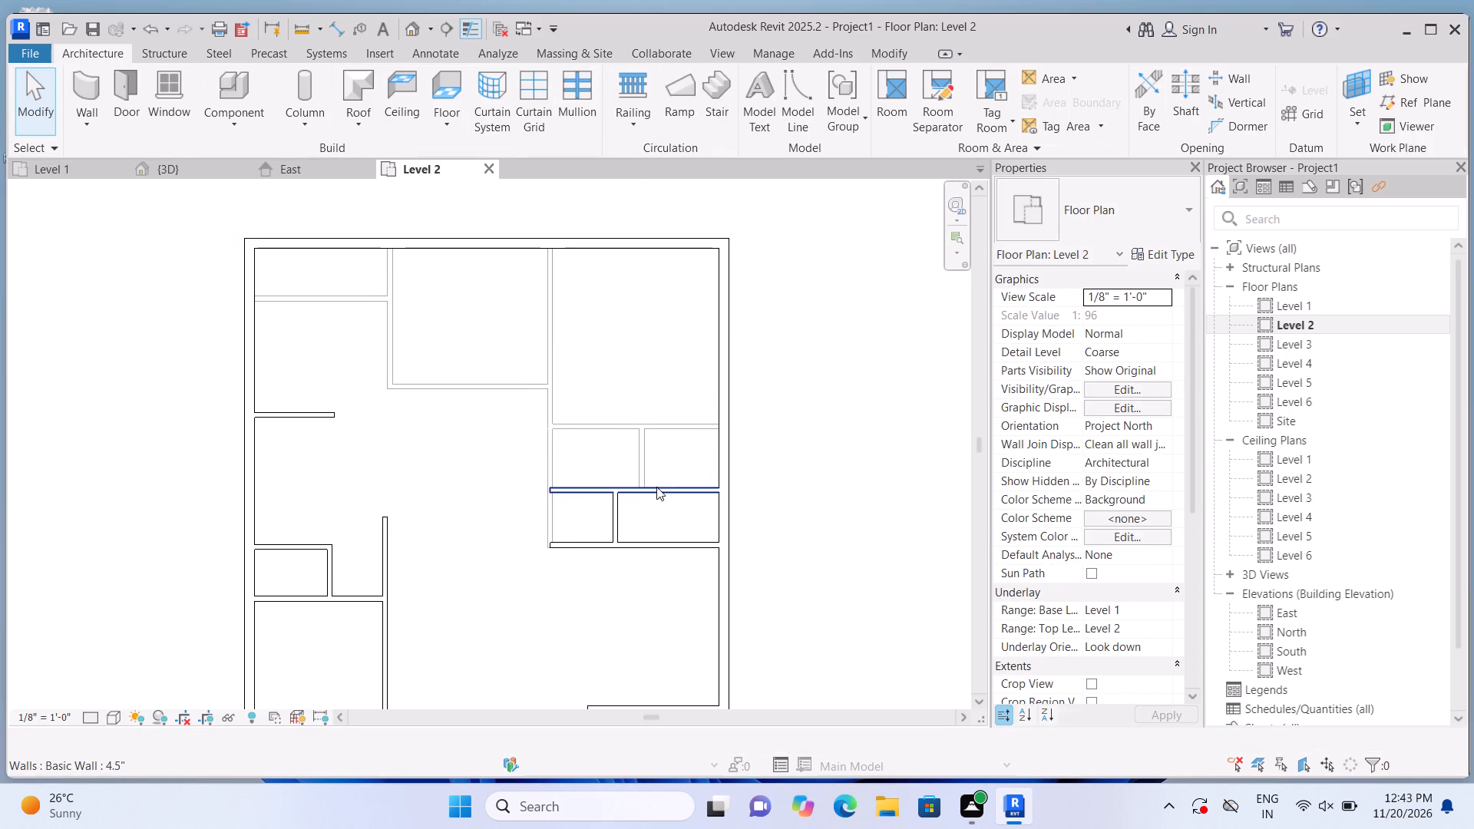
{"action": "key", "text": "Delete"}
{"action": "left_click", "coordinate": [615, 510]}
{"action": "key", "text": "Delete"}
Delete the horizontal 4.5" wall along the south side of the small northeast rooms.
{"action": "left_click", "coordinate": [627, 533]}
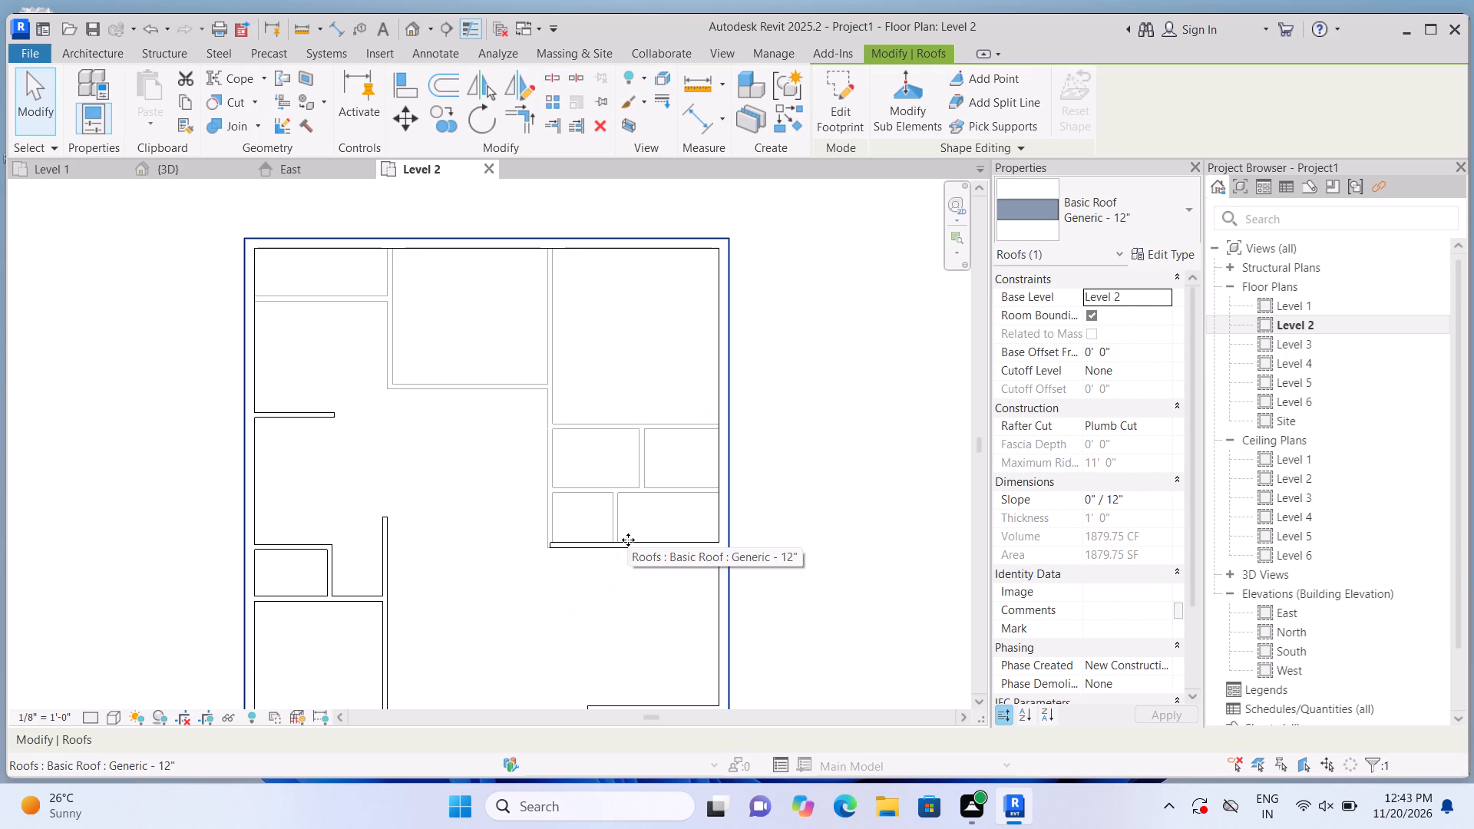
{"action": "left_click", "coordinate": [630, 551]}
{"action": "left_click", "coordinate": [649, 548]}
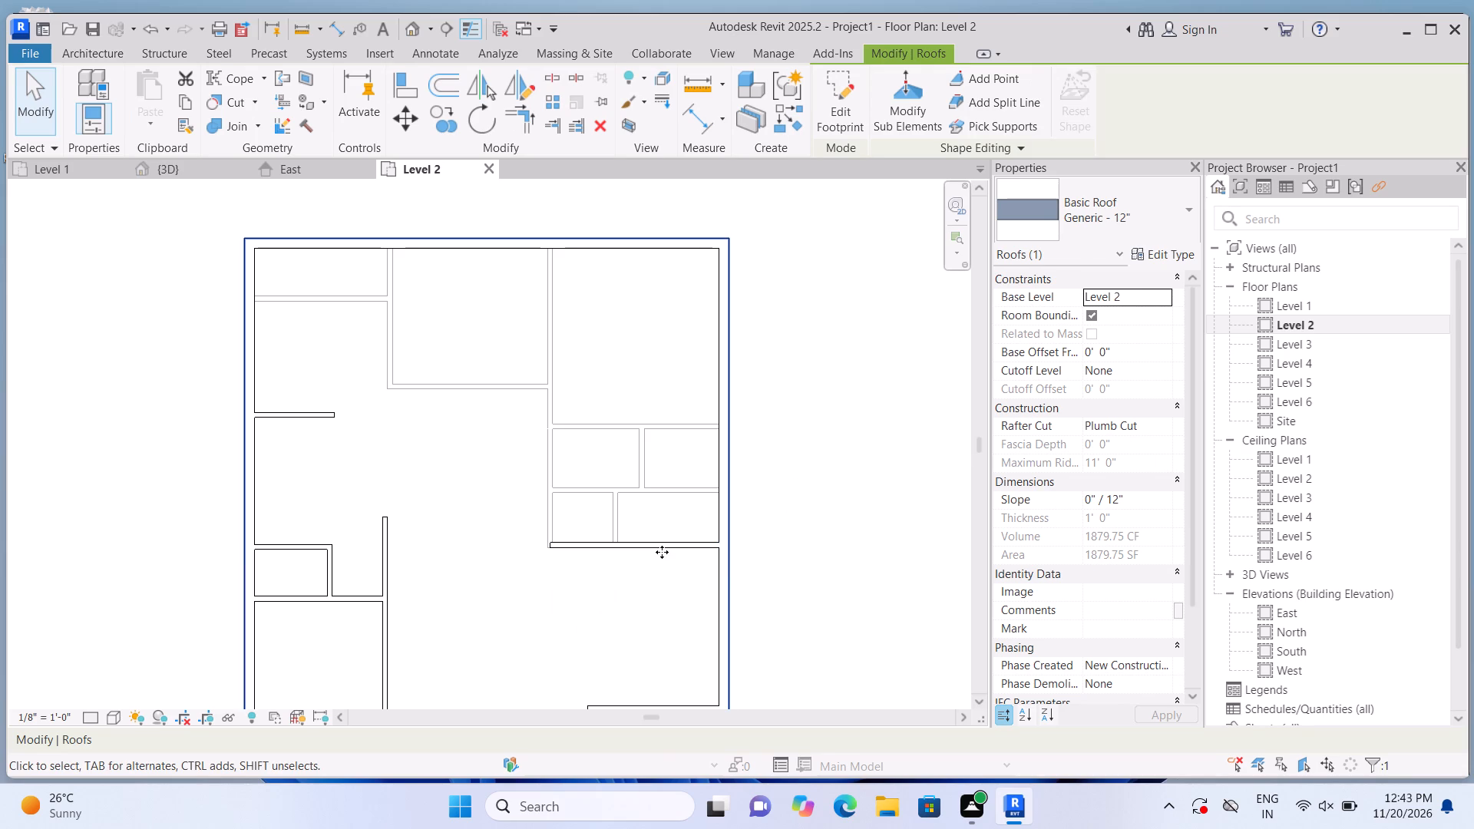
{"action": "key", "text": "Escape"}
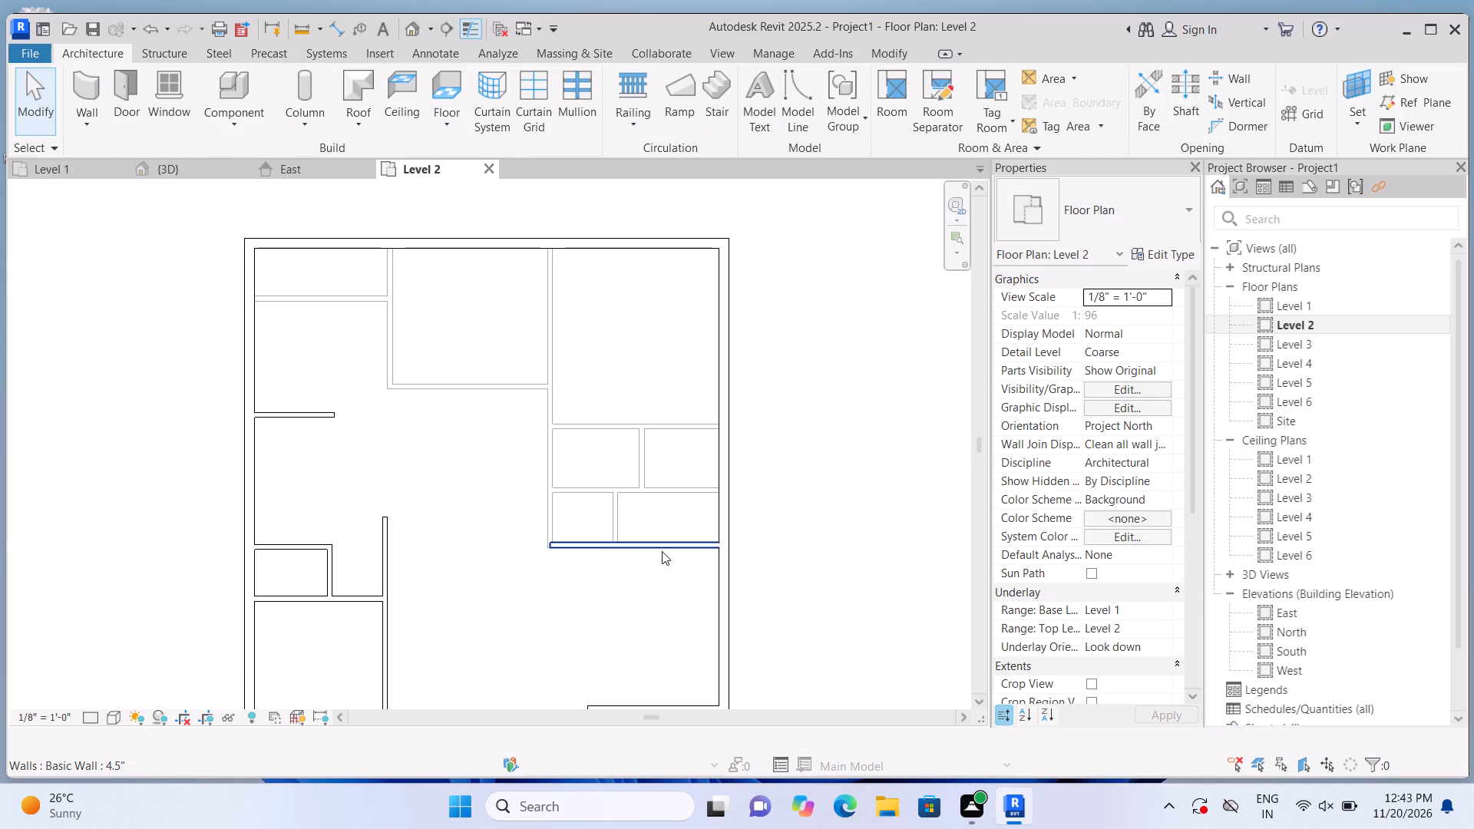
{"action": "left_click", "coordinate": [662, 550]}
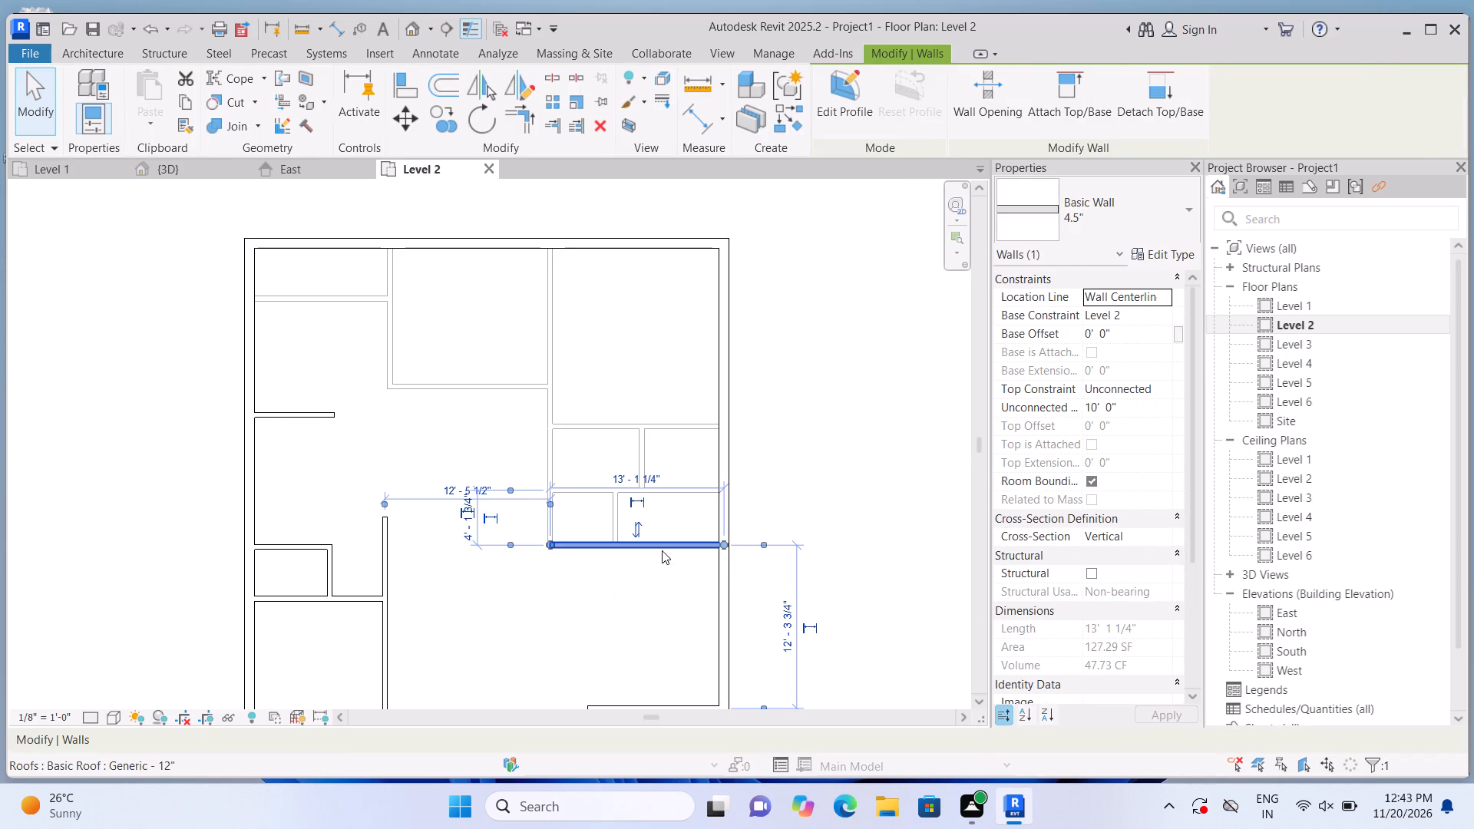
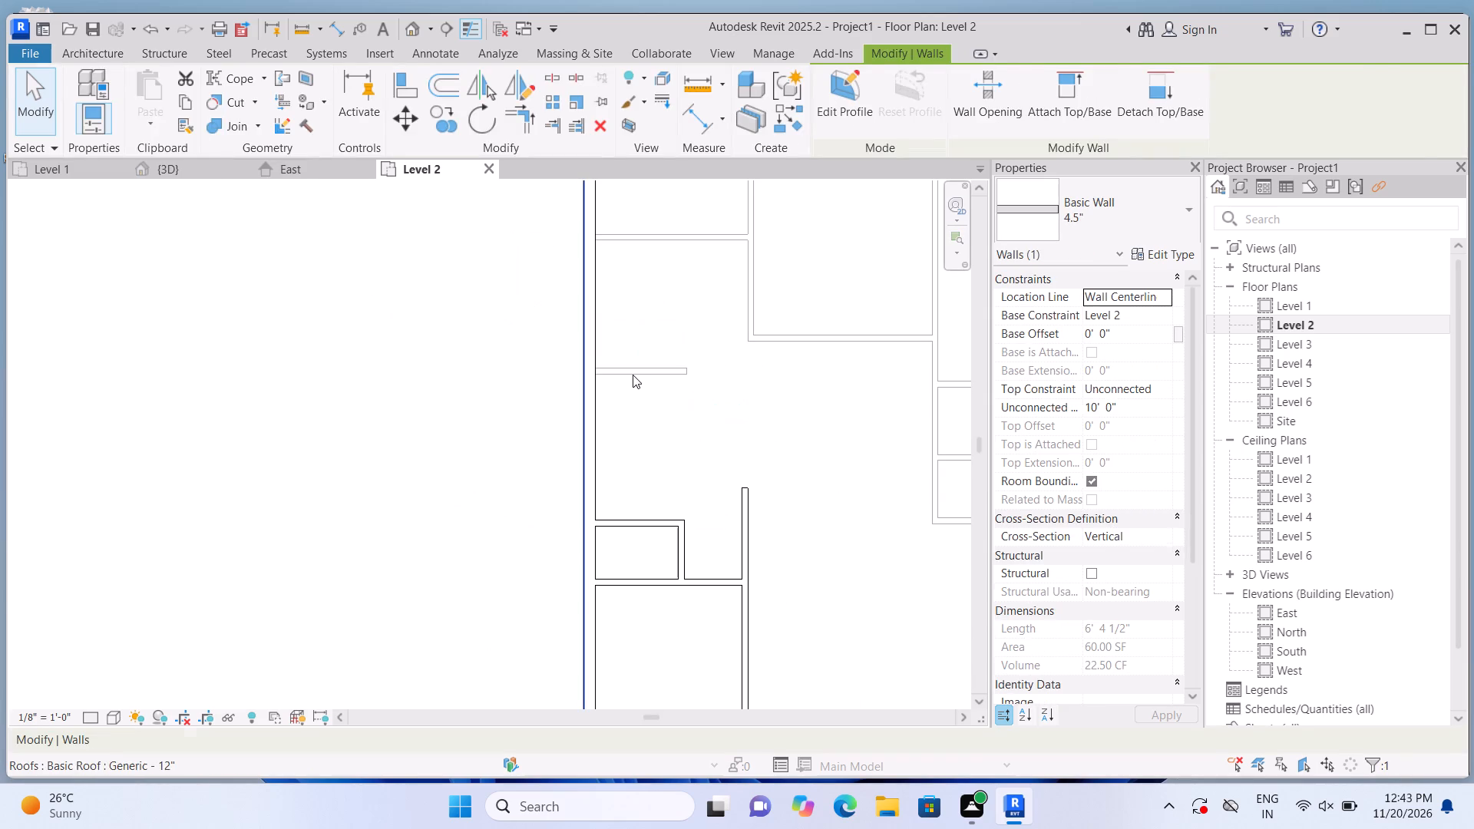
Delete the small west room's north, east and south 4.5" walls on Level 2, plus the long vertical partition east of it.
{"action": "left_click", "coordinate": [642, 518]}
{"action": "key", "text": "Delete"}
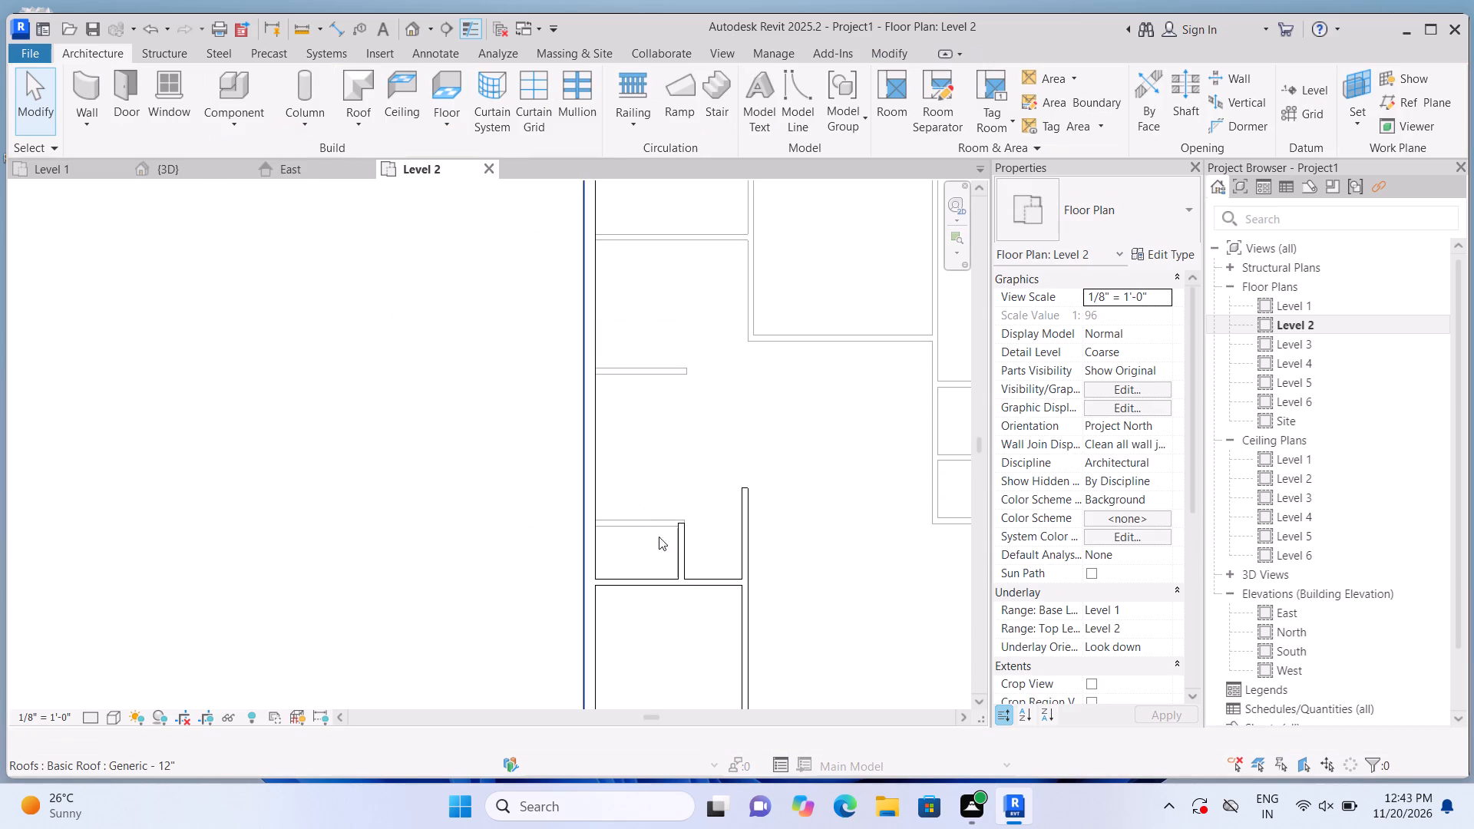
{"action": "left_click", "coordinate": [671, 547]}
{"action": "key", "text": "Delete"}
{"action": "left_click", "coordinate": [656, 593]}
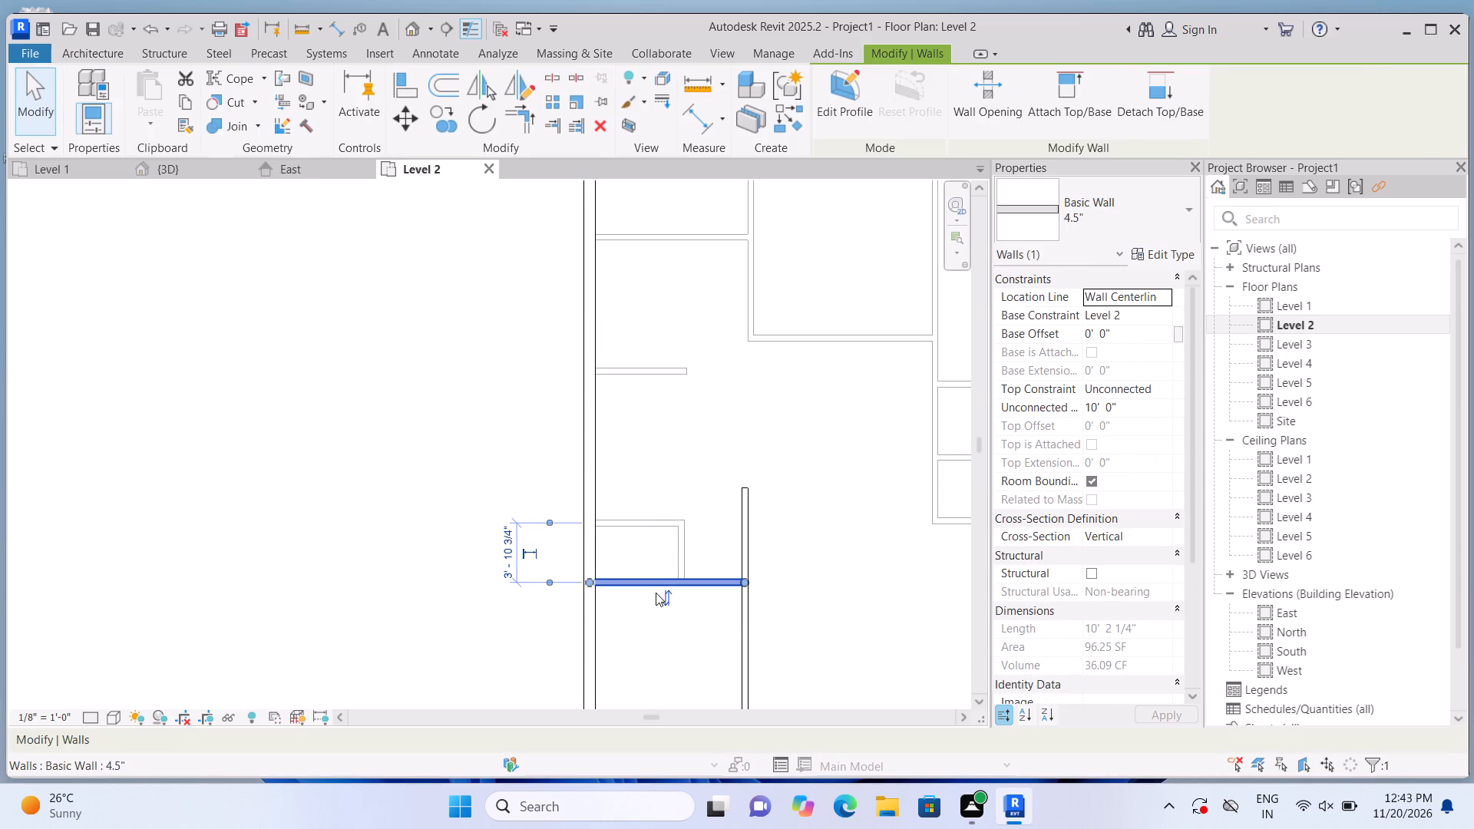
{"action": "key", "text": "Delete"}
{"action": "left_click", "coordinate": [740, 549]}
{"action": "key", "text": "Delete"}
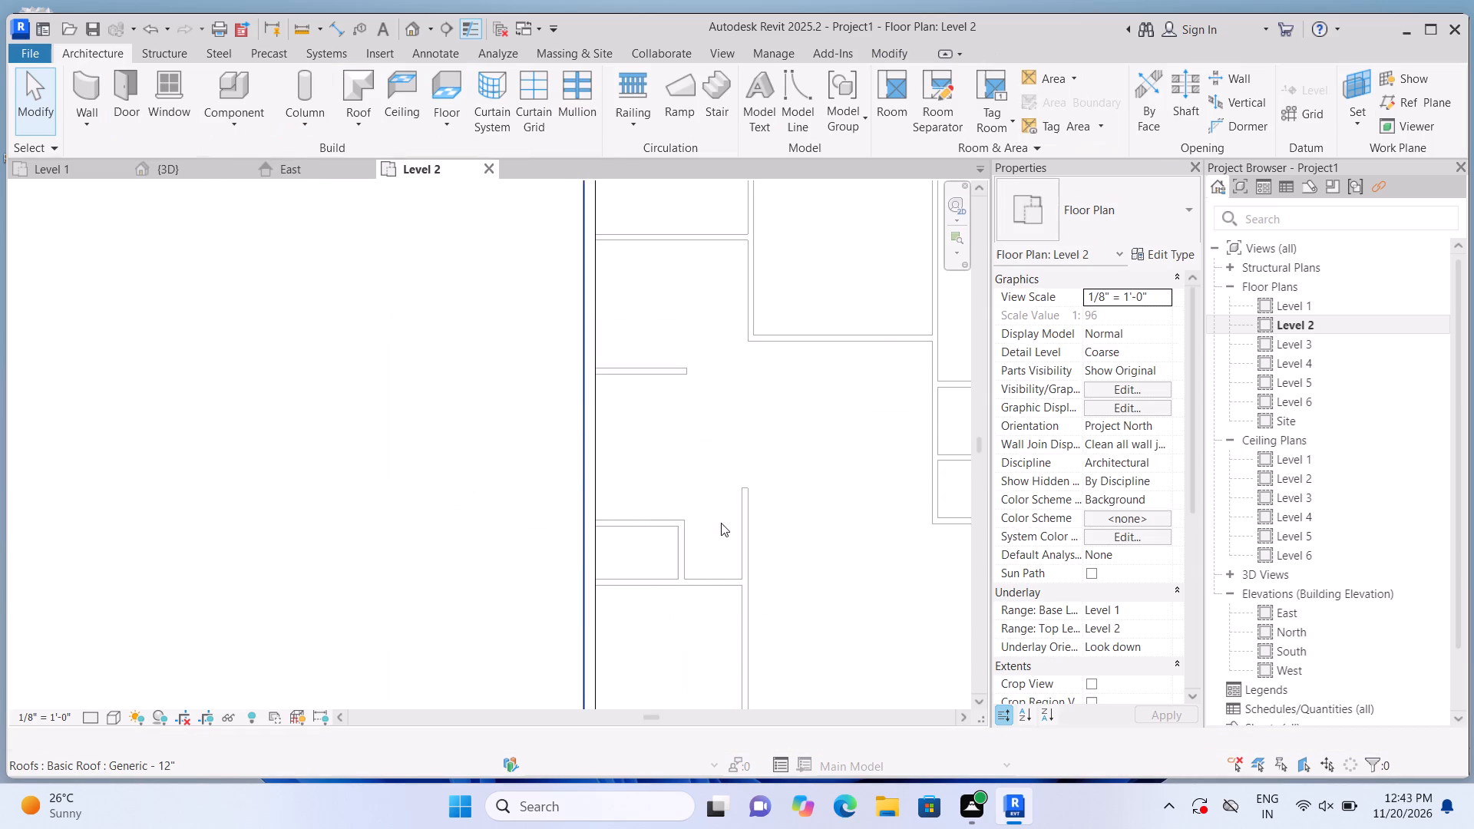
Delete the long horizontal 4.5" wall north of the southern rooms and the two vertical partitions dividing those rooms.
{"action": "scroll", "coordinate": [691, 464], "scroll_direction": "down", "scroll_amount": 9}
{"action": "scroll", "coordinate": [725, 531], "scroll_direction": "up", "scroll_amount": 5}
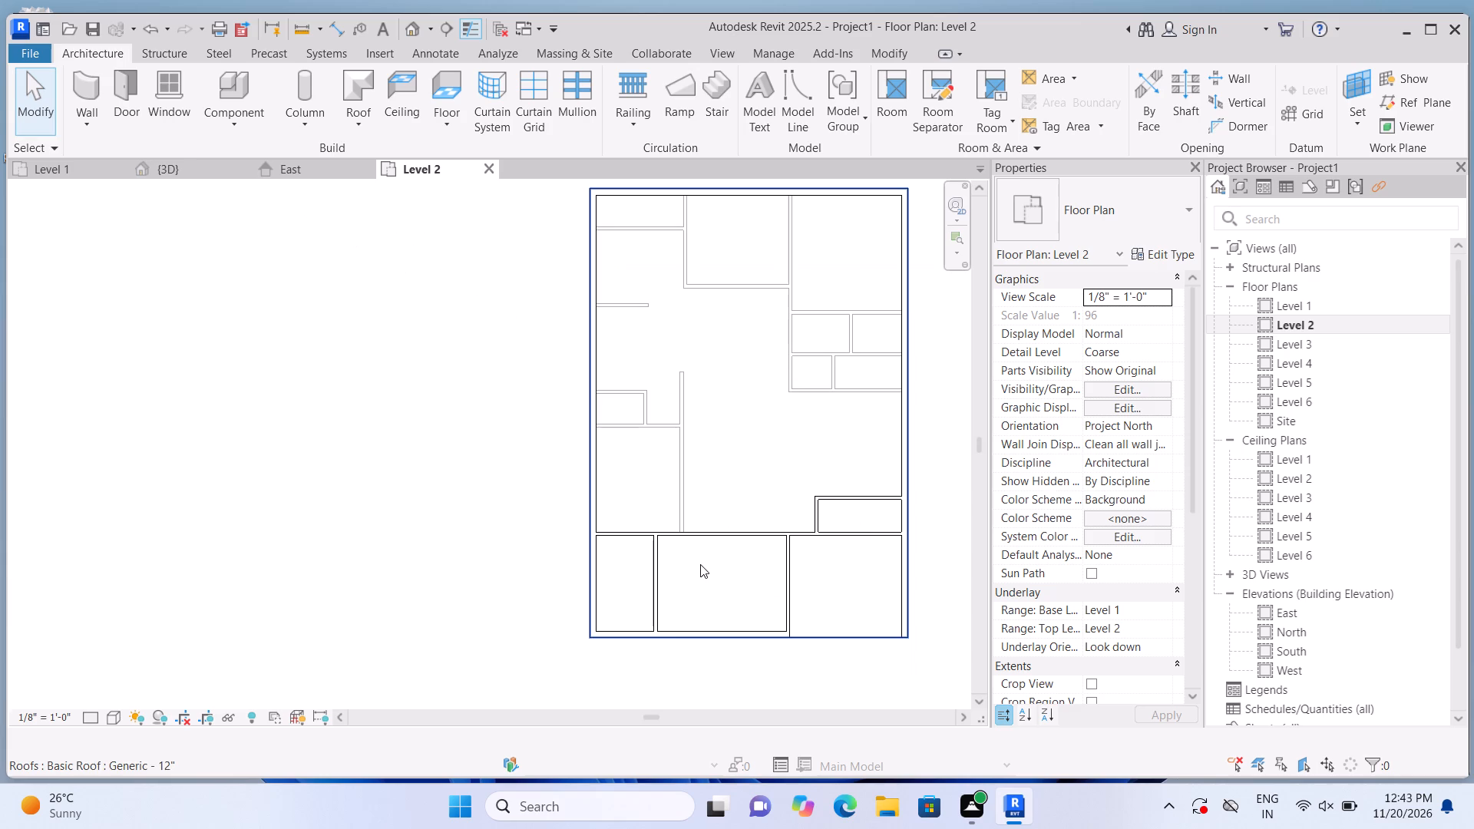
{"action": "left_click", "coordinate": [649, 606]}
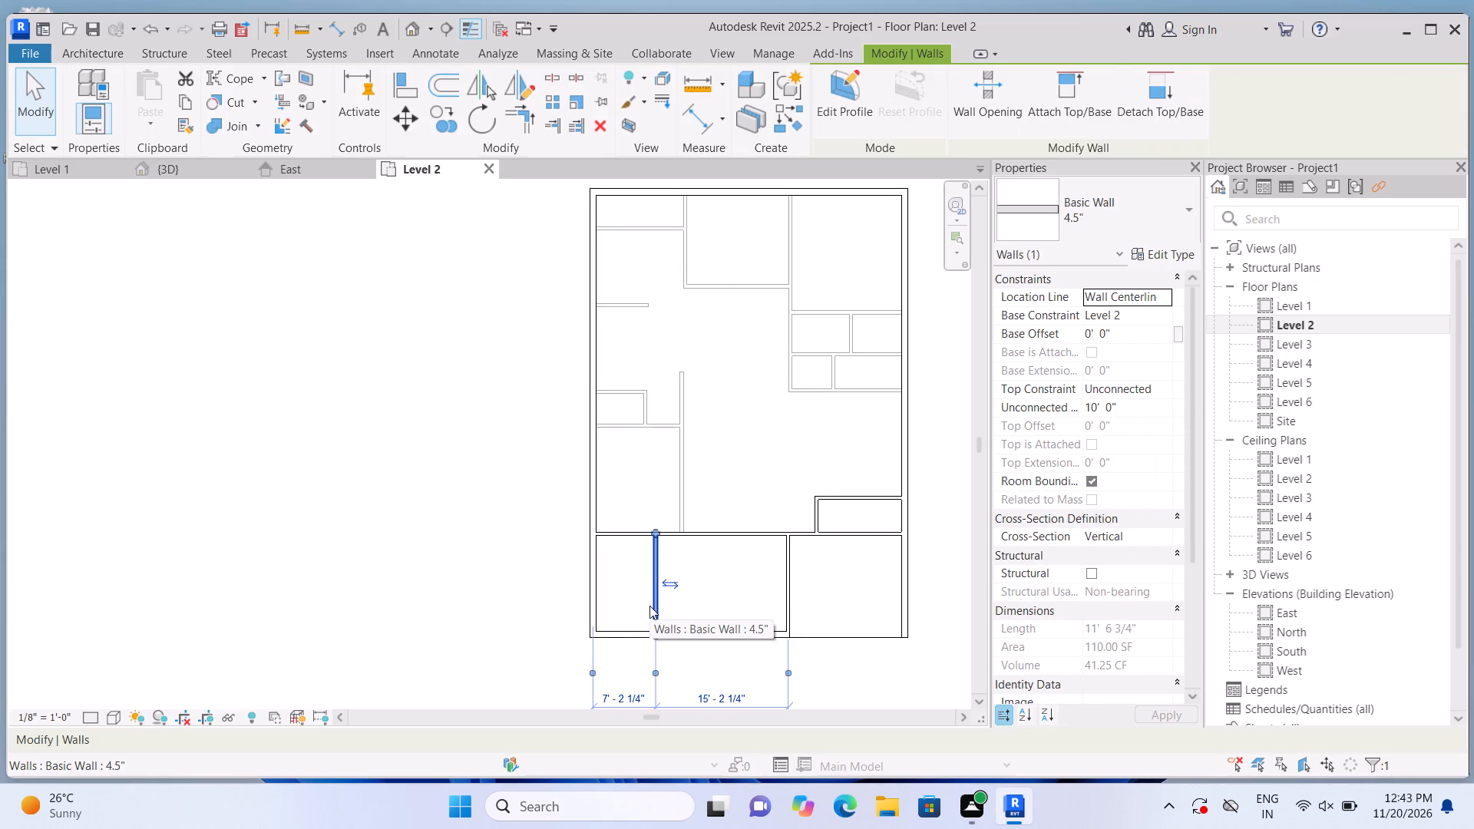
{"action": "key", "text": "Delete"}
{"action": "left_click", "coordinate": [629, 530]}
{"action": "key", "text": "Delete"}
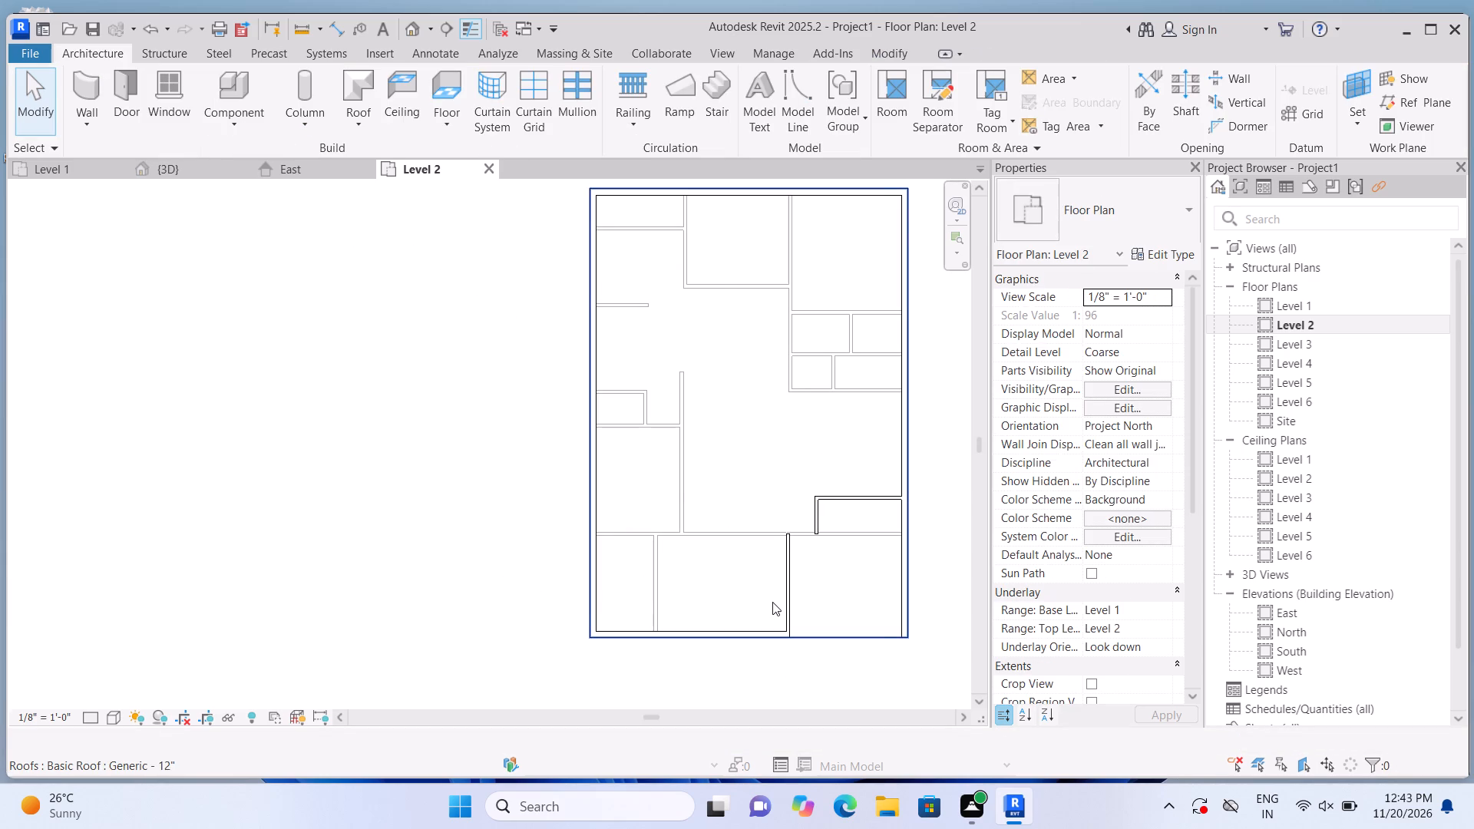
{"action": "left_click", "coordinate": [781, 604]}
{"action": "key", "text": "Delete"}
Delete the north and west 4.5" walls of the small room along the east exterior wall, just north of the southeast room.
{"action": "left_click", "coordinate": [845, 504]}
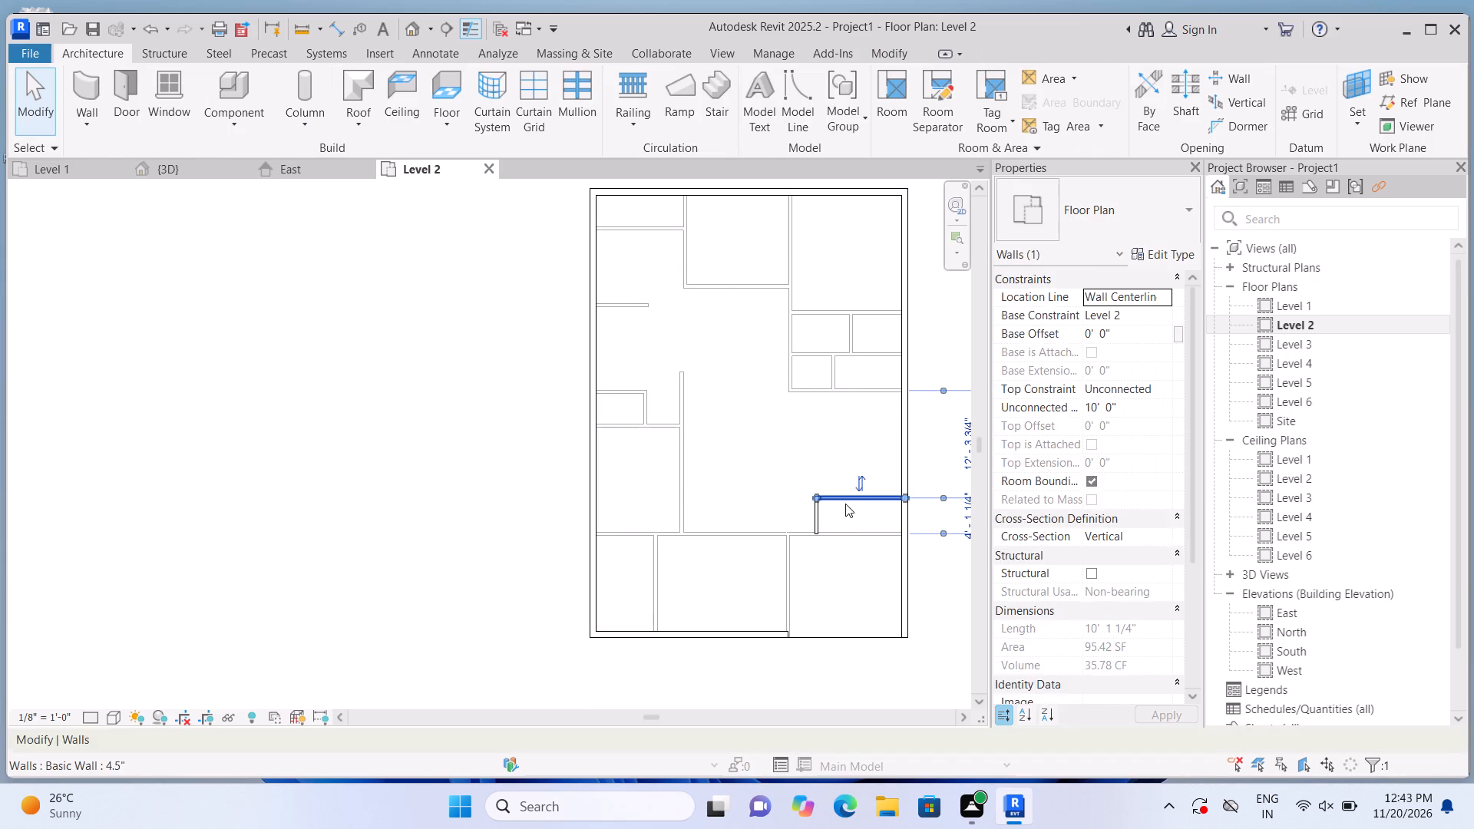
{"action": "key", "text": "Delete"}
{"action": "left_click", "coordinate": [810, 518]}
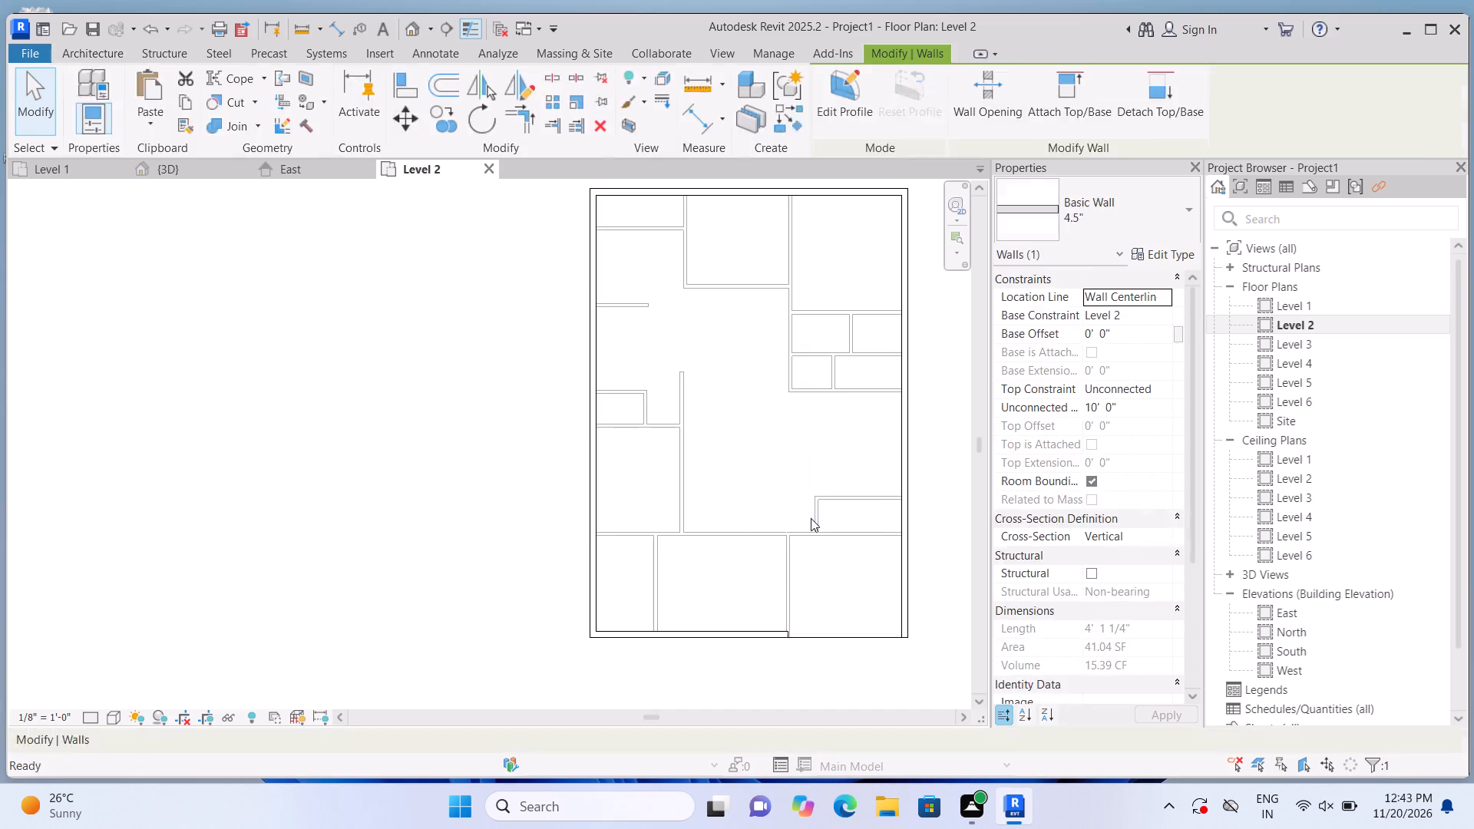
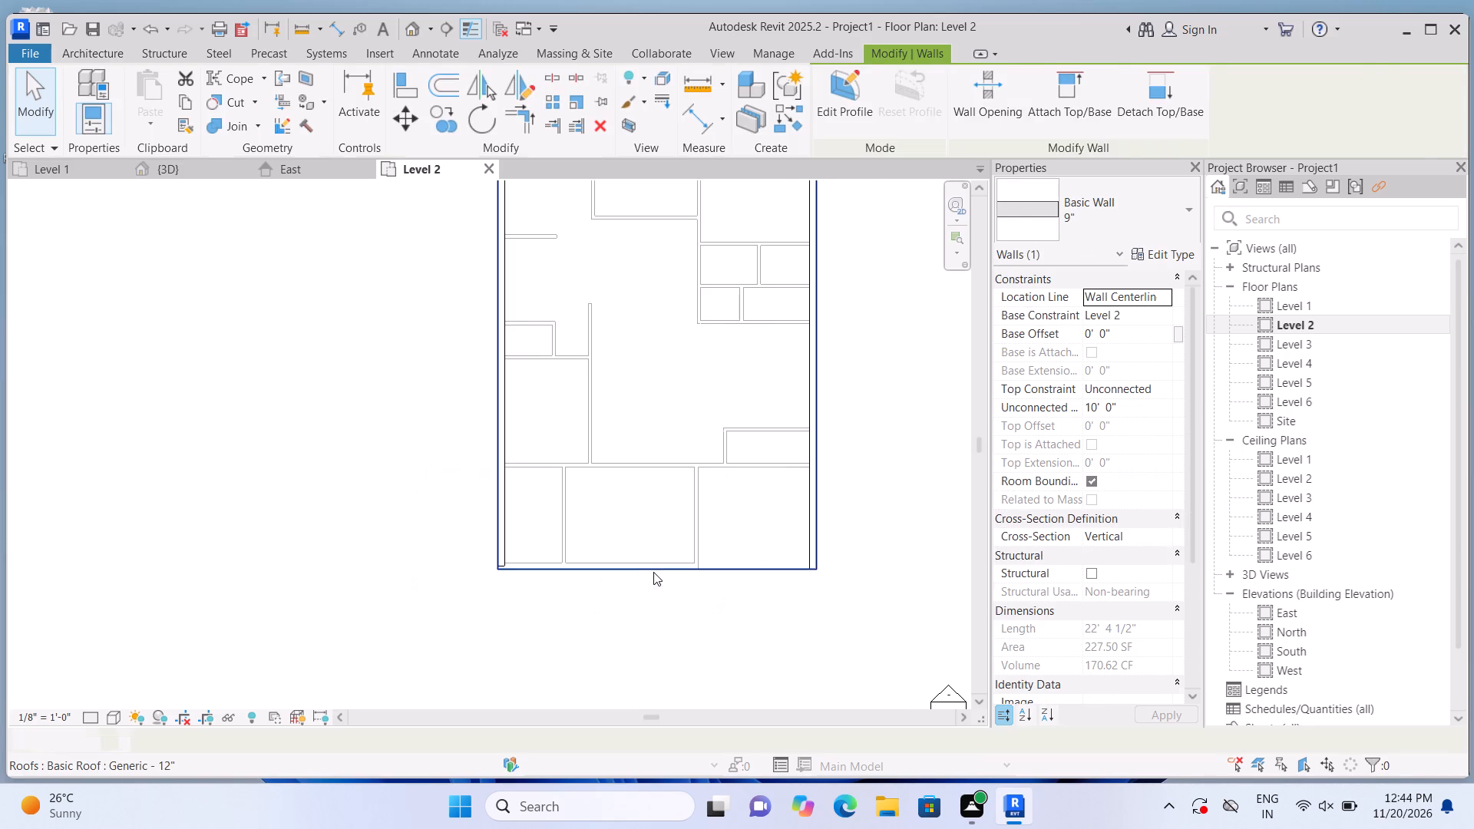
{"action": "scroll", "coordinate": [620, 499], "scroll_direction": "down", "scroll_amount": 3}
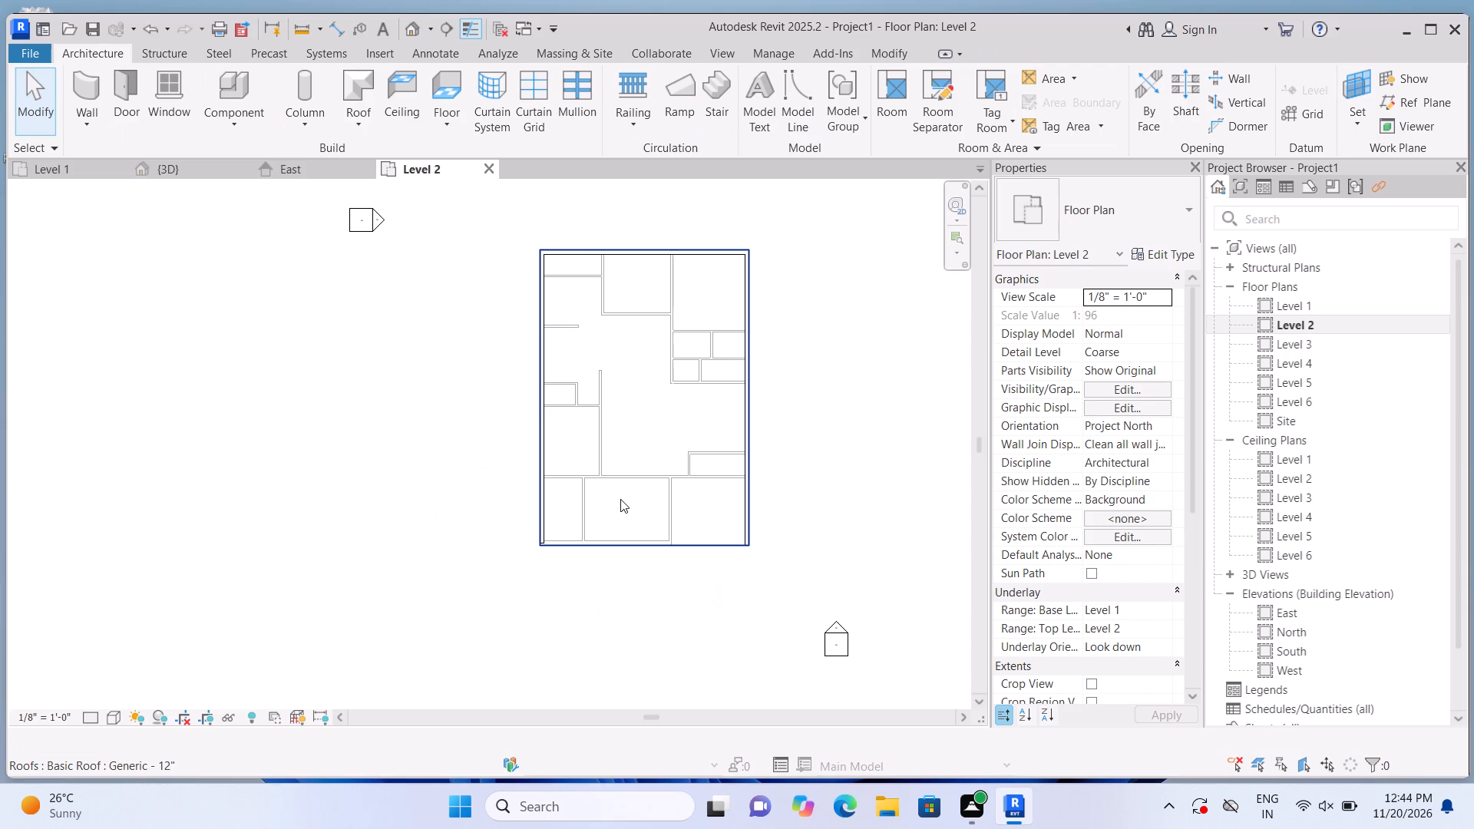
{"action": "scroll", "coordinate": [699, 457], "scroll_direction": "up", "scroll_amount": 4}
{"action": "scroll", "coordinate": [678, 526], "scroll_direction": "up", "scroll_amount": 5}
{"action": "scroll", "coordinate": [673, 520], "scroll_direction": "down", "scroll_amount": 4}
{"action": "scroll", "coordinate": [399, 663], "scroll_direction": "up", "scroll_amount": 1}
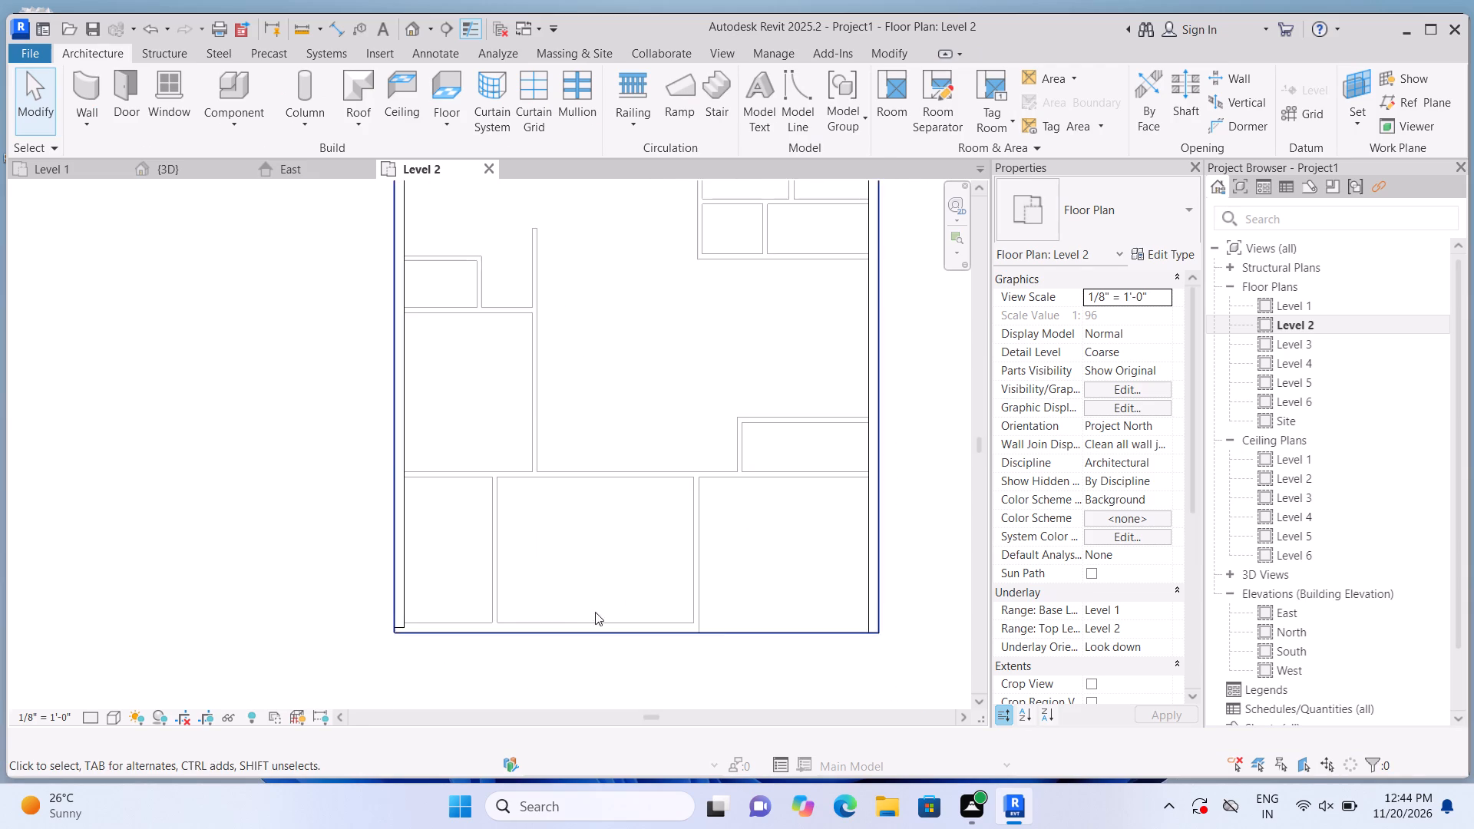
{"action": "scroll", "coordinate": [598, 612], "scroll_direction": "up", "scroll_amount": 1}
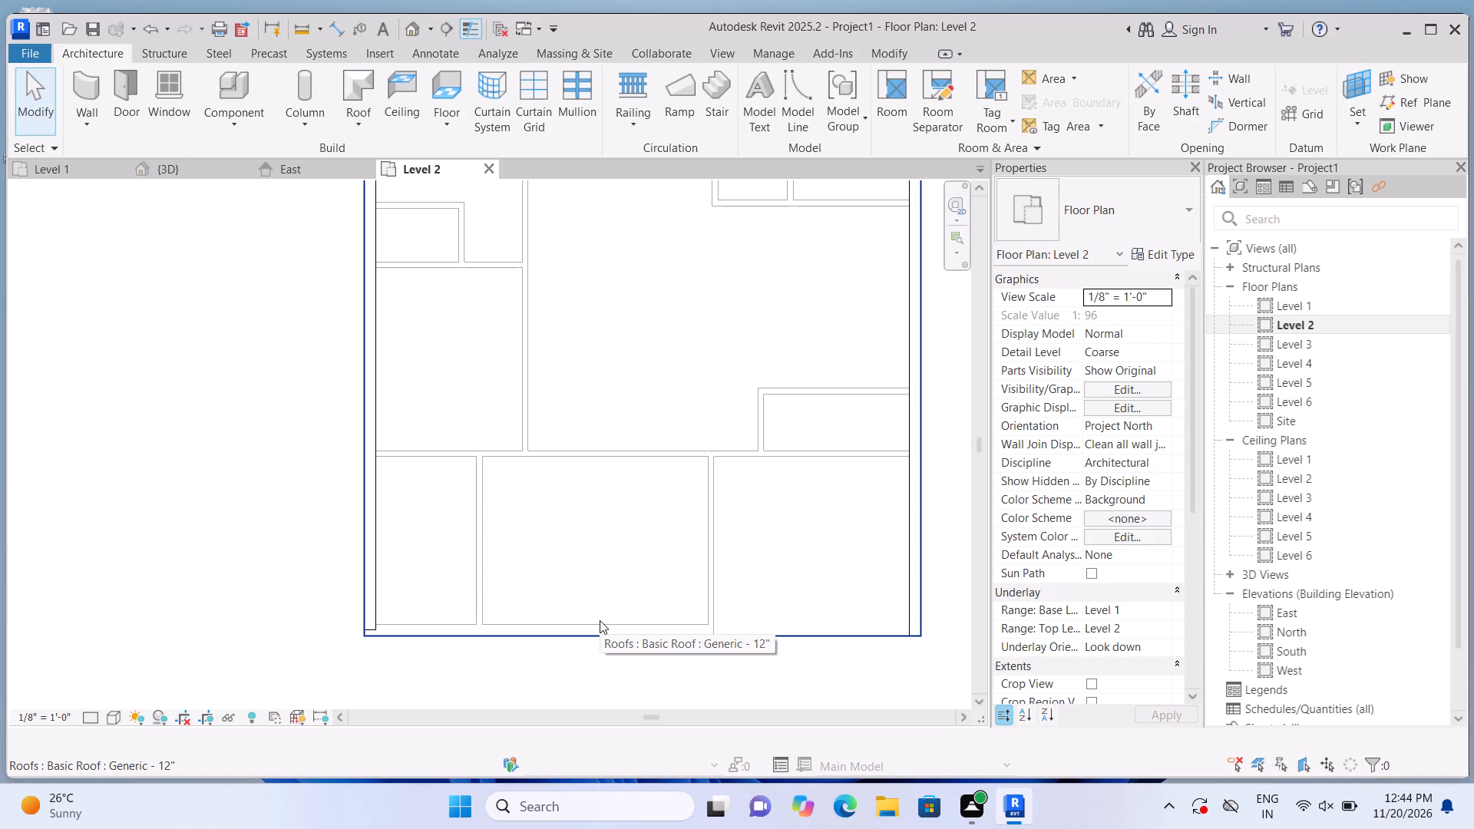
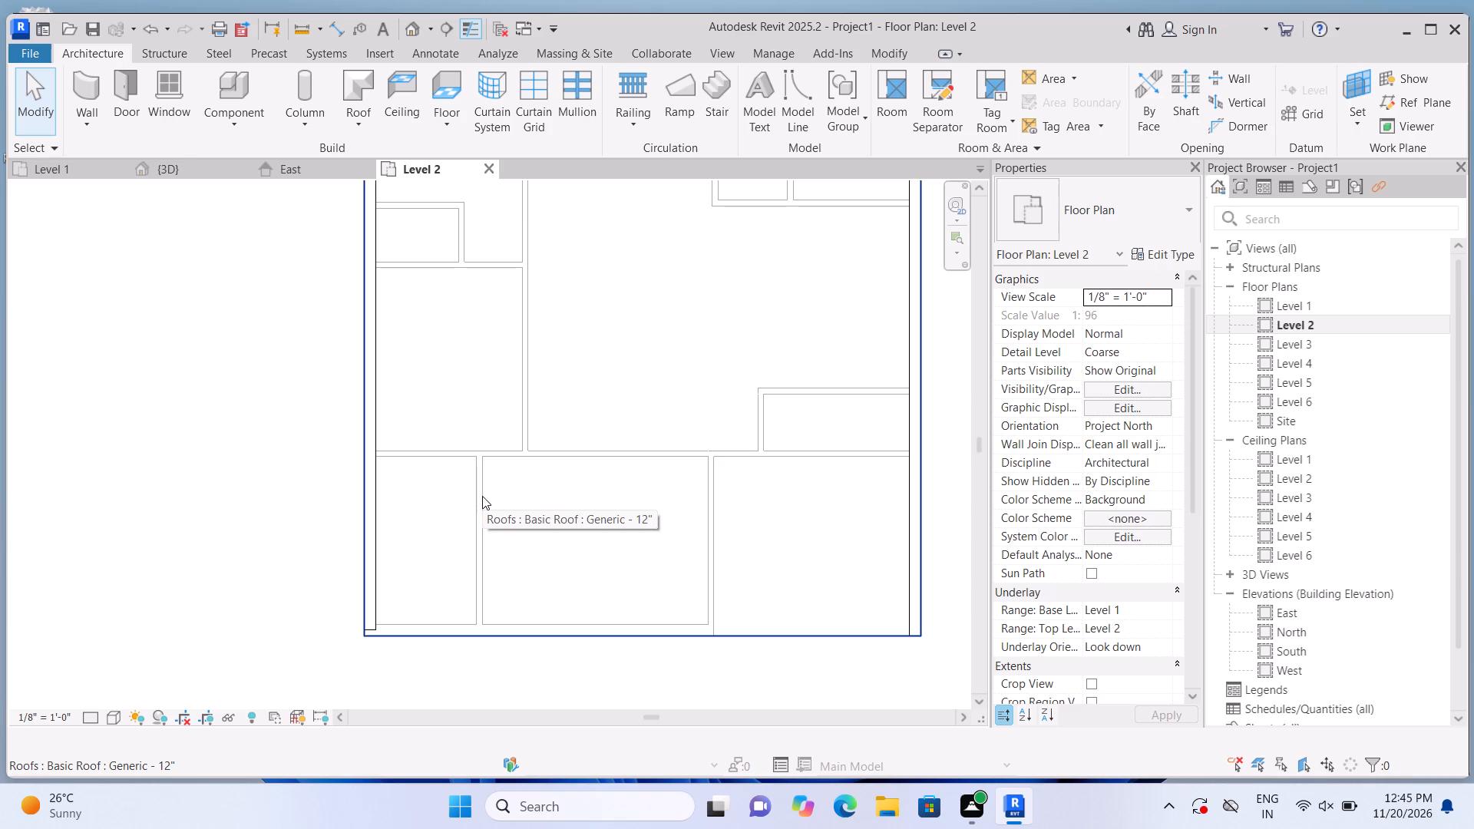
Draw a 10'6" long Basic Wall 9" on Level 2, running east from the house's southwest corner along the south edge.
{"action": "scroll", "coordinate": [482, 496], "scroll_direction": "up", "scroll_amount": 1}
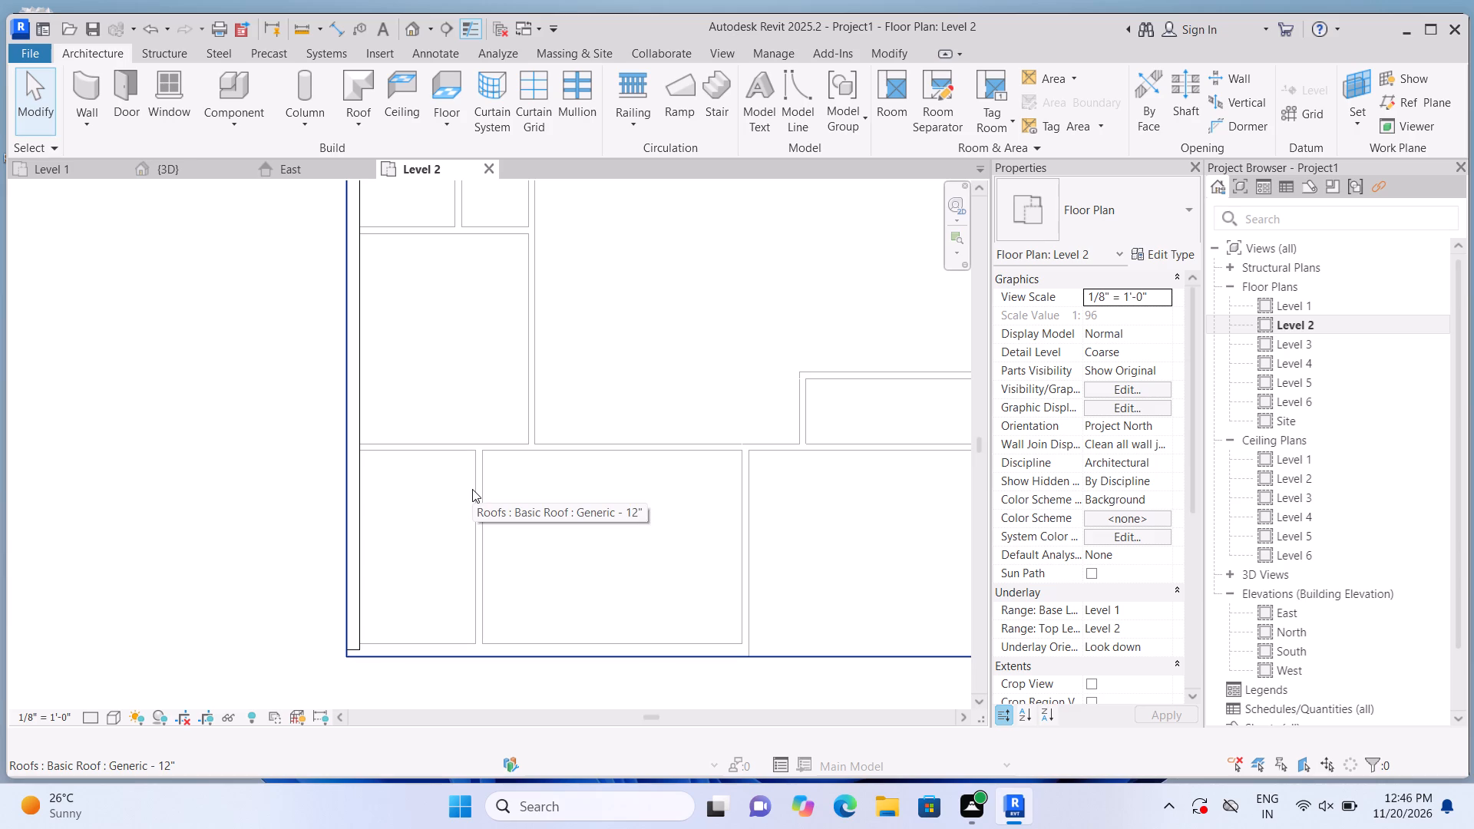
{"action": "scroll", "coordinate": [554, 457], "scroll_direction": "up", "scroll_amount": 1}
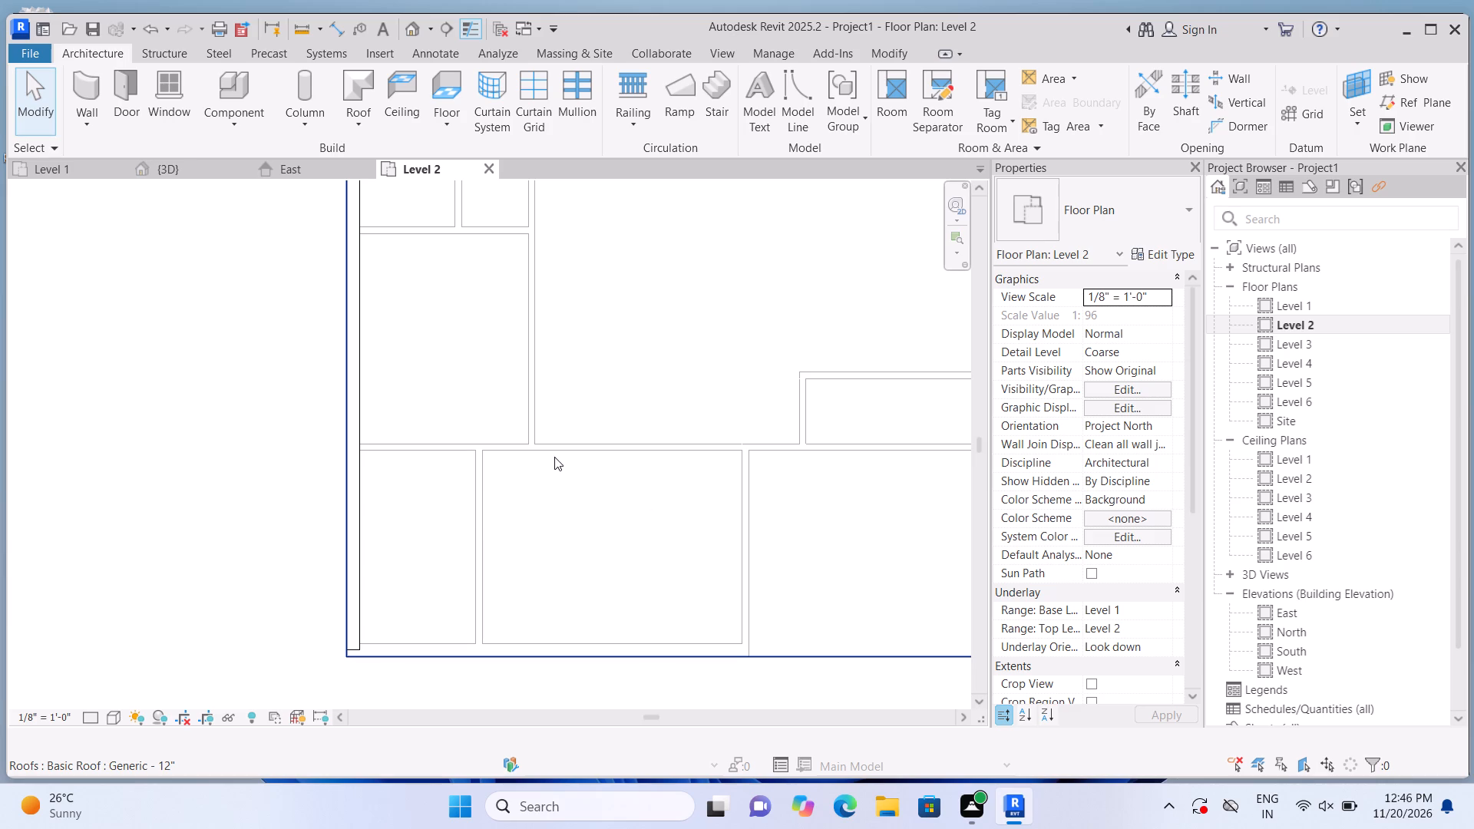
{"action": "scroll", "coordinate": [560, 502], "scroll_direction": "up", "scroll_amount": 2}
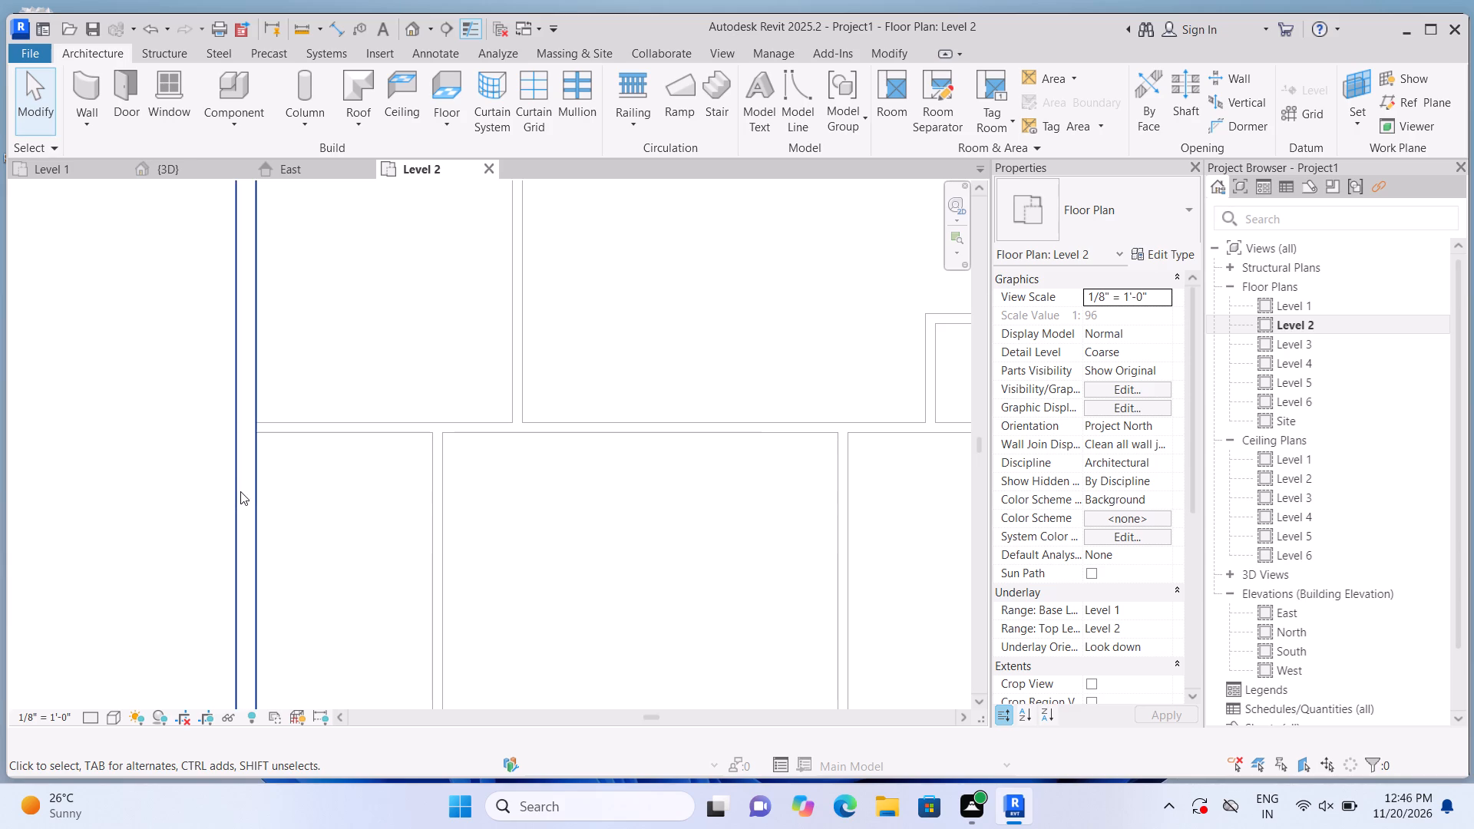
{"action": "scroll", "coordinate": [240, 491], "scroll_direction": "down", "scroll_amount": 3}
{"action": "scroll", "coordinate": [313, 604], "scroll_direction": "up", "scroll_amount": 1}
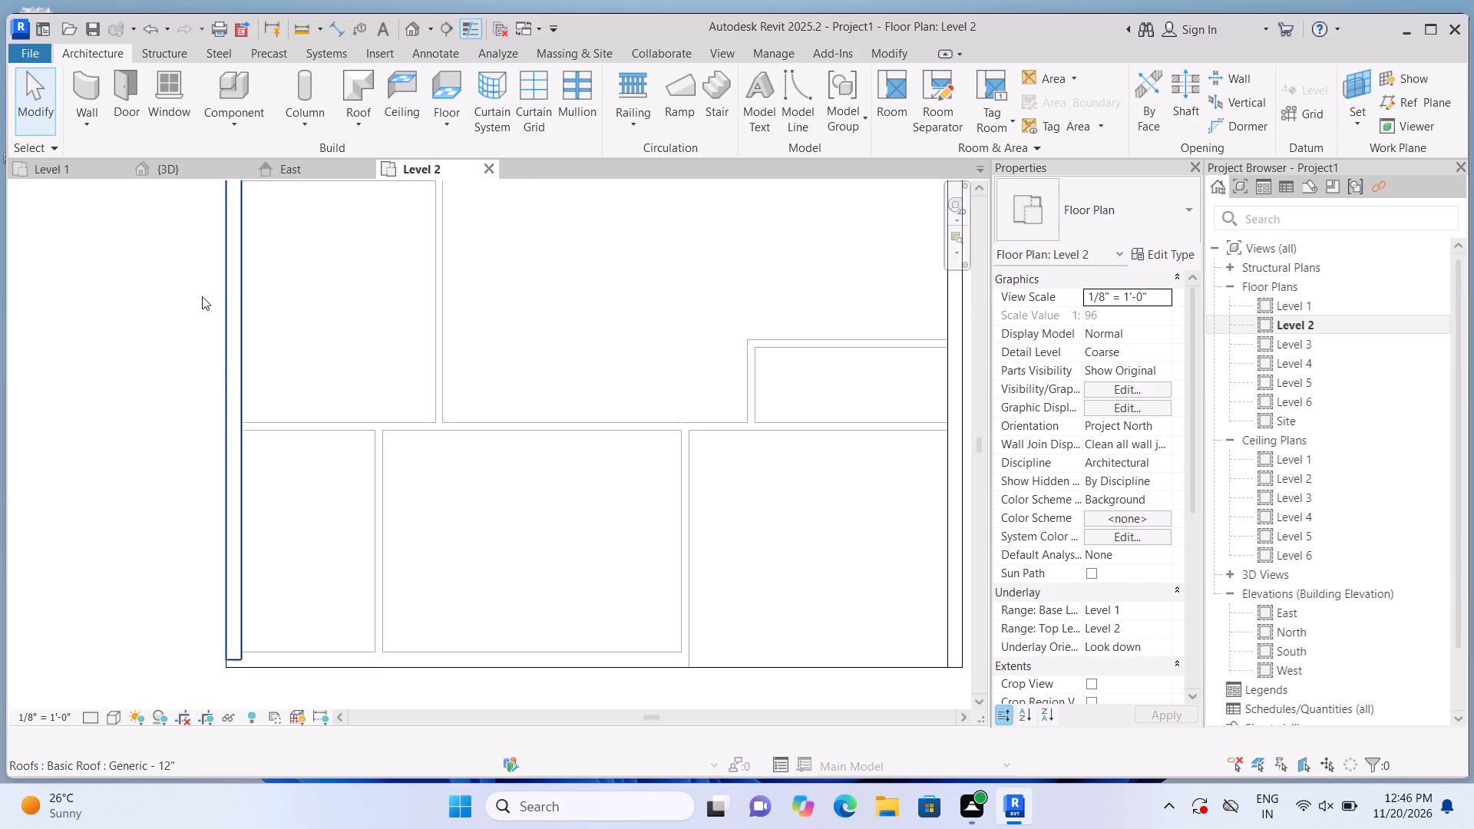
{"action": "left_click", "coordinate": [87, 89]}
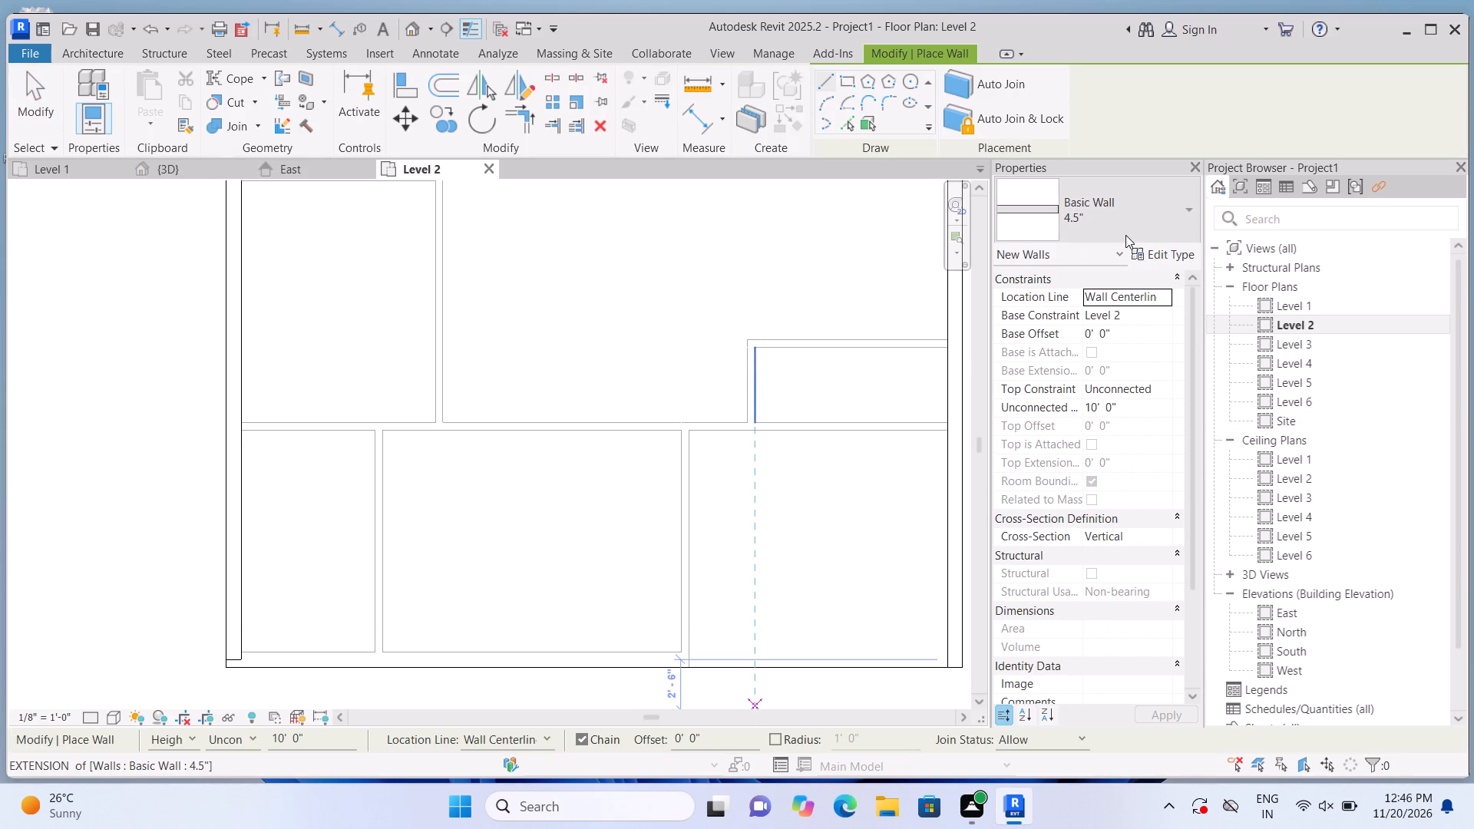
{"action": "left_click", "coordinate": [1182, 196]}
{"action": "scroll", "coordinate": [1169, 414], "scroll_direction": "up", "scroll_amount": 2}
{"action": "left_click", "coordinate": [1161, 355]}
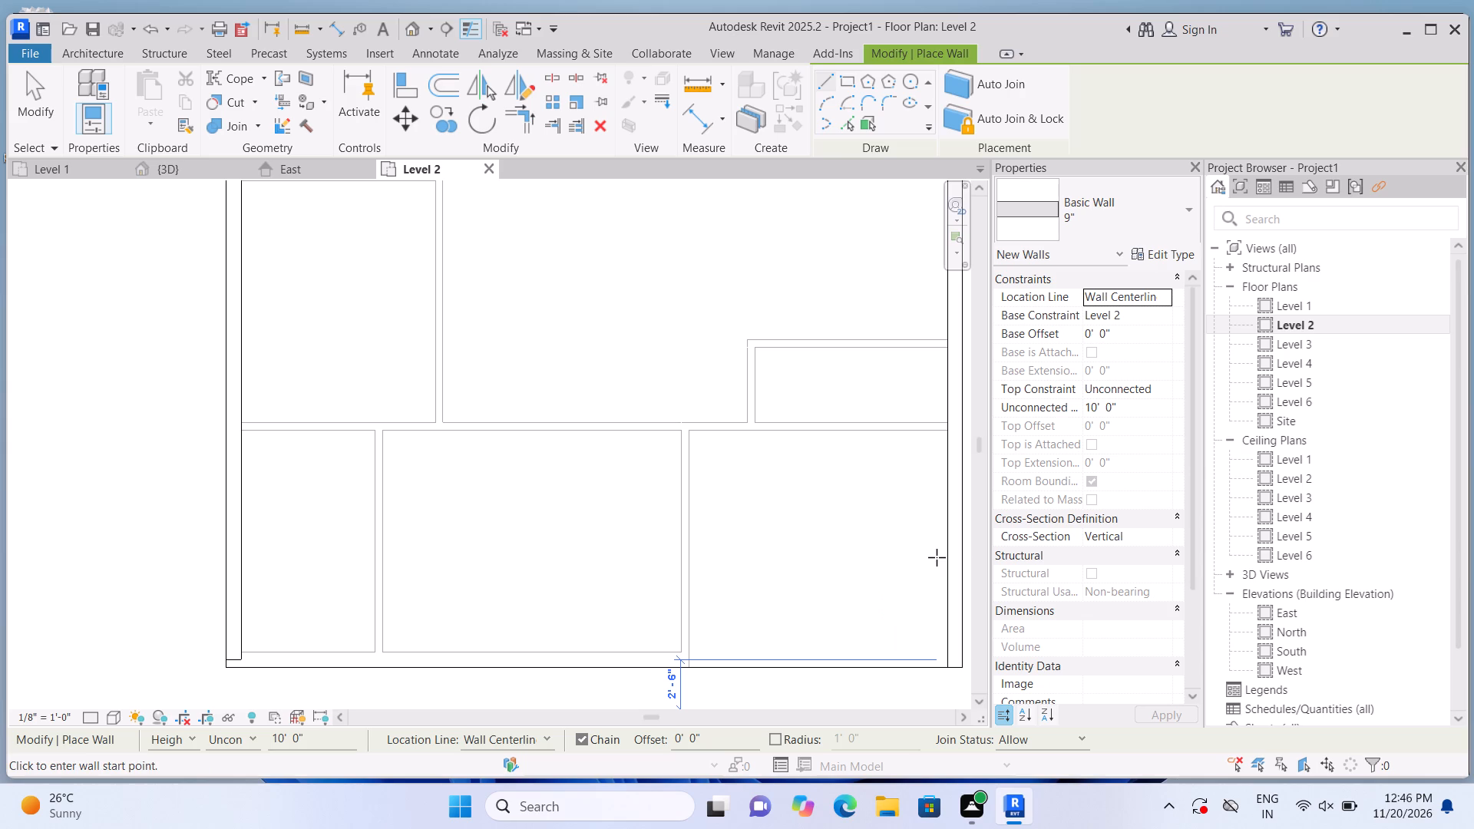
{"action": "right_click", "coordinate": [852, 542]}
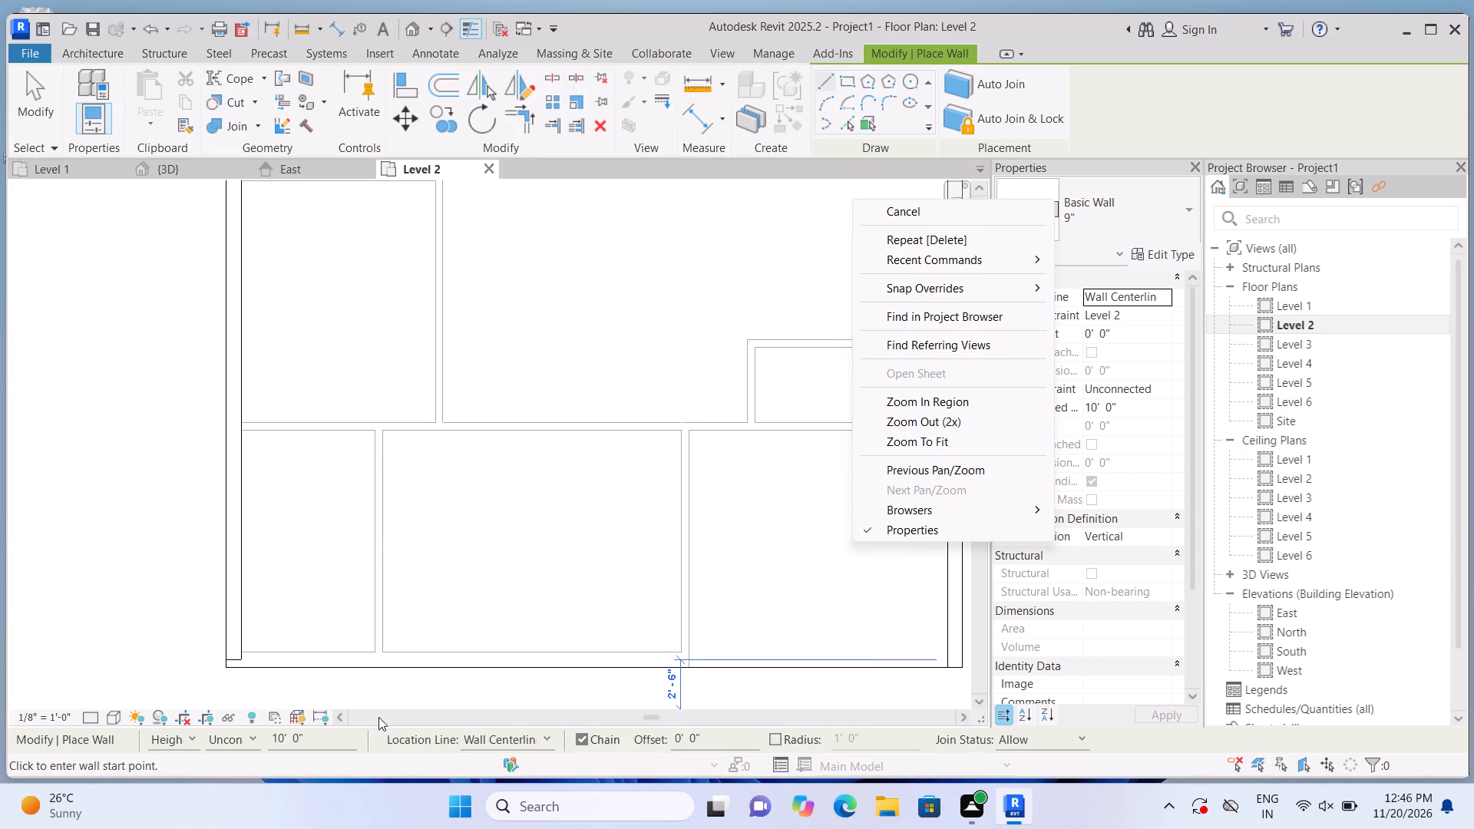
{"action": "left_click", "coordinate": [669, 348]}
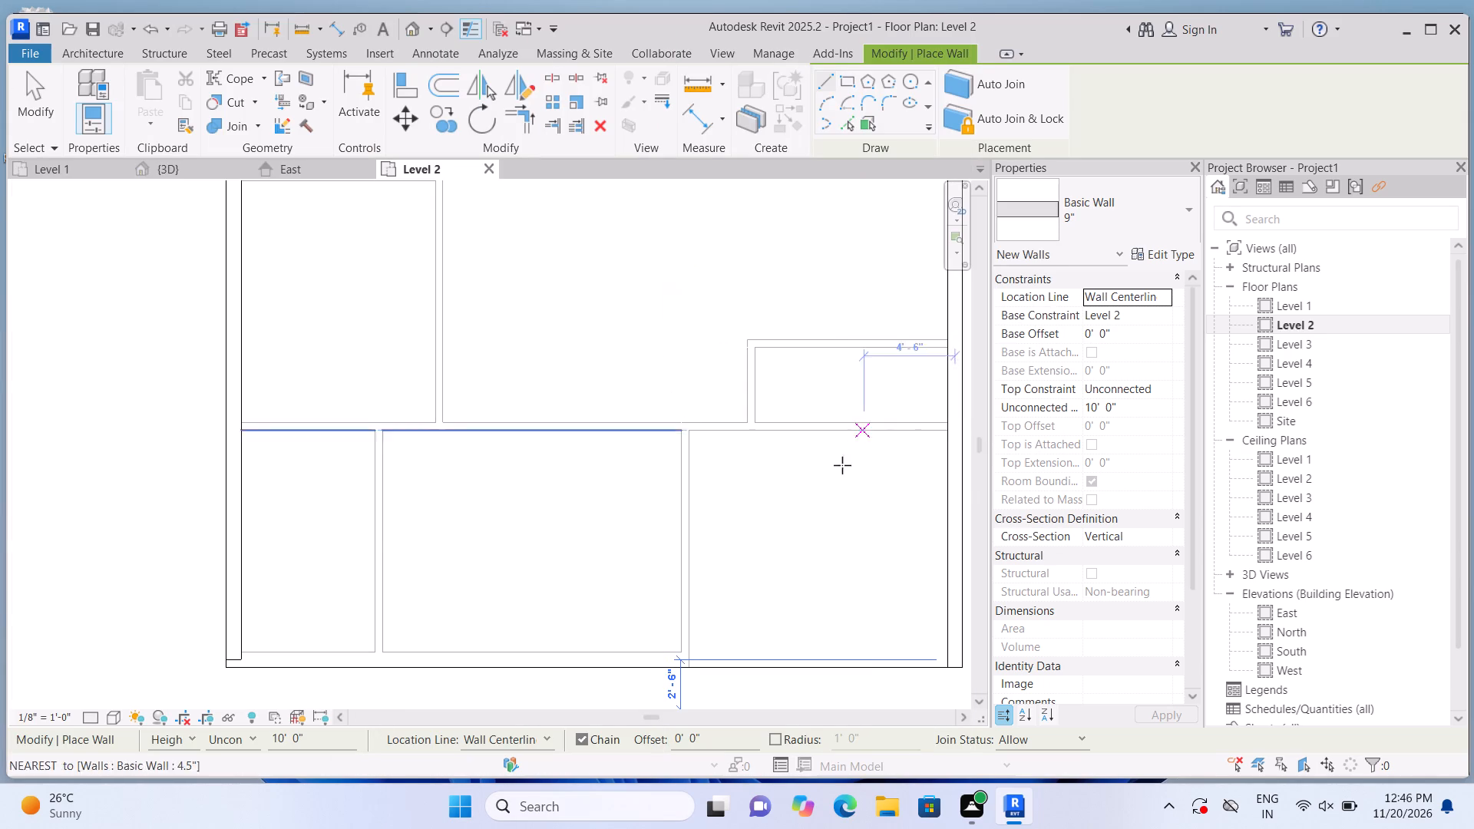
{"action": "scroll", "coordinate": [834, 458], "scroll_direction": "down", "scroll_amount": 3}
{"action": "scroll", "coordinate": [507, 613], "scroll_direction": "up", "scroll_amount": 10}
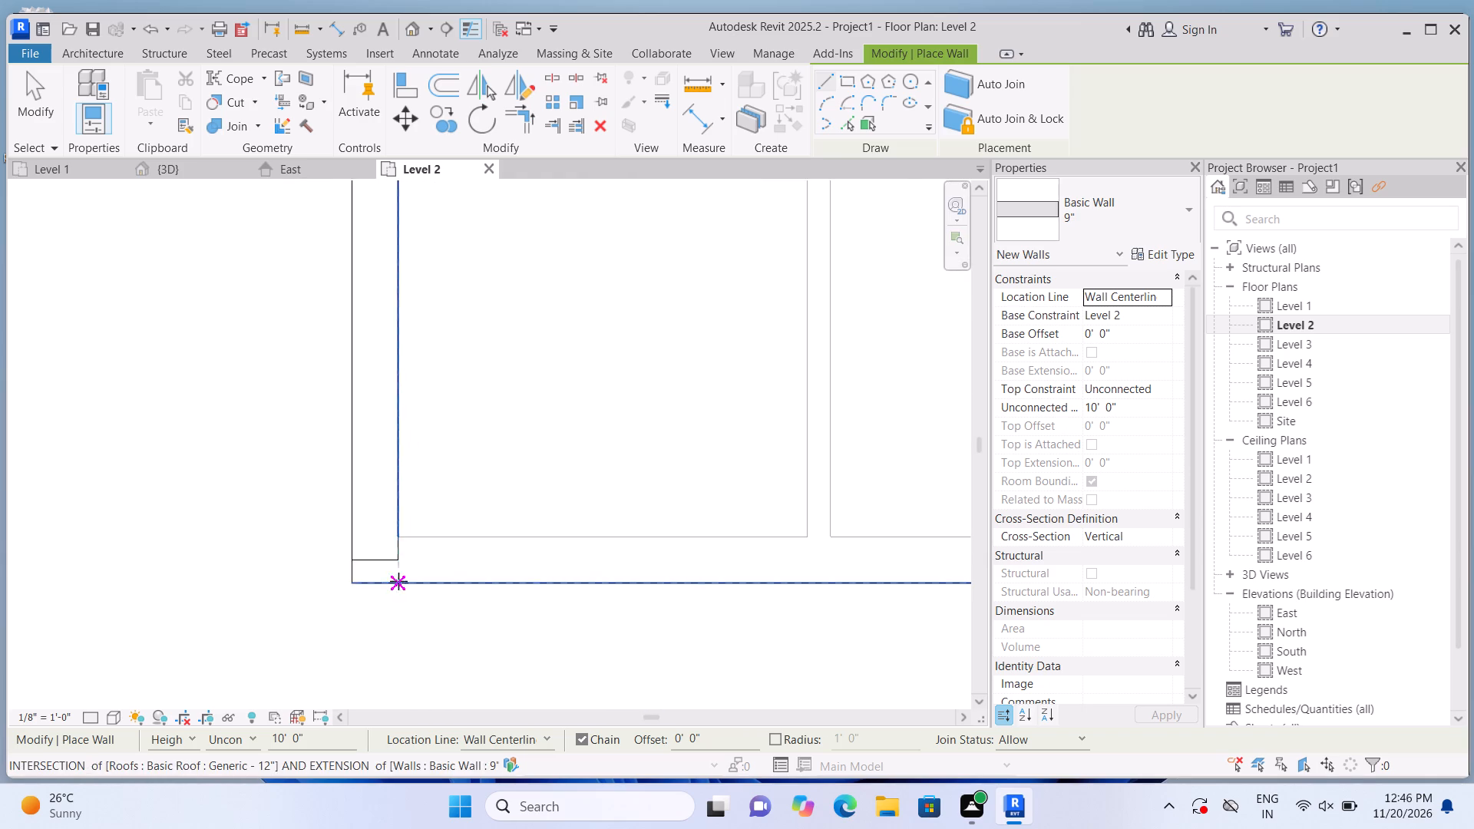
{"action": "scroll", "coordinate": [398, 581], "scroll_direction": "up", "scroll_amount": 6}
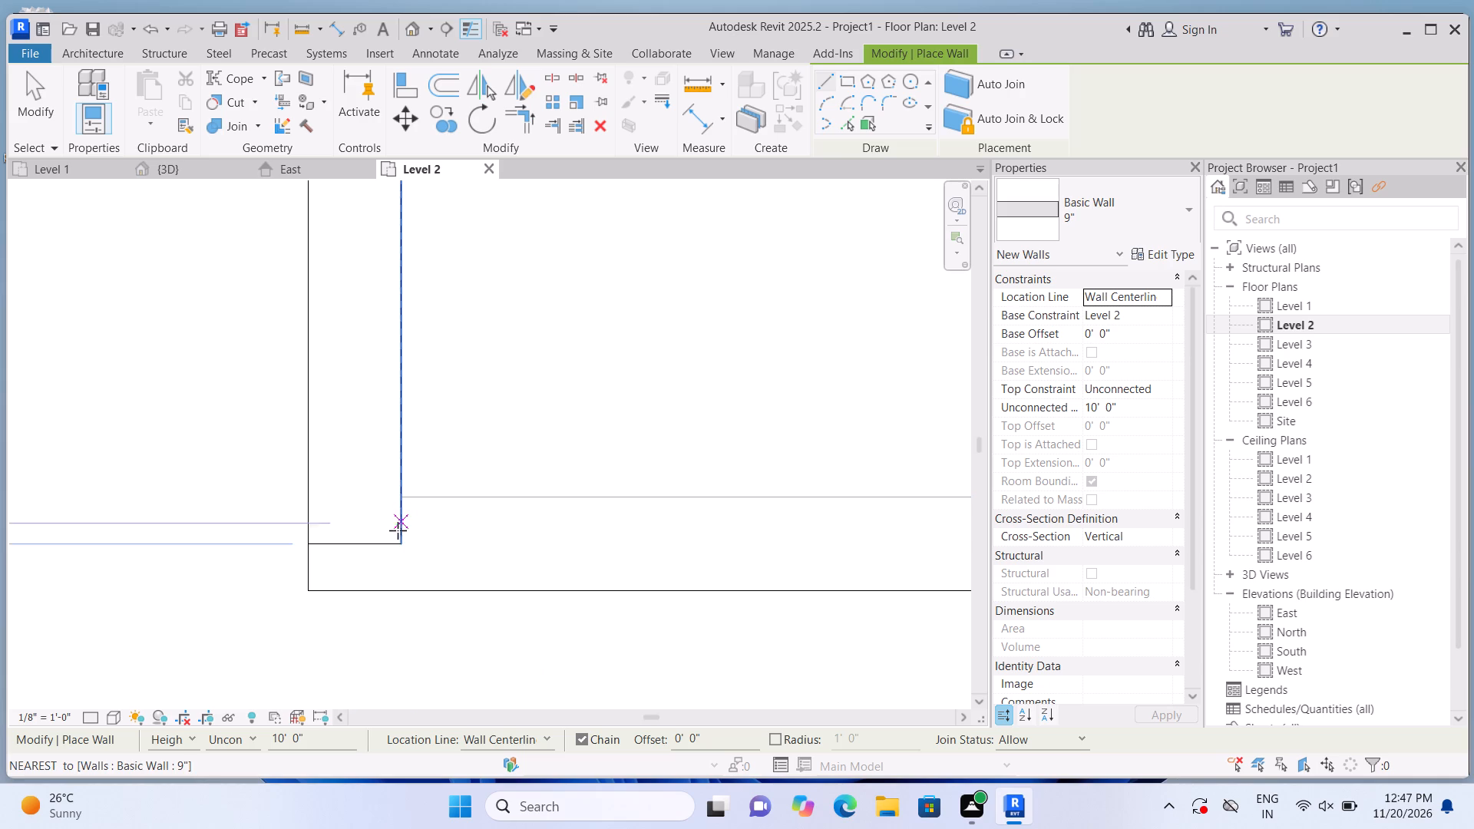
{"action": "scroll", "coordinate": [359, 543], "scroll_direction": "down", "scroll_amount": 7}
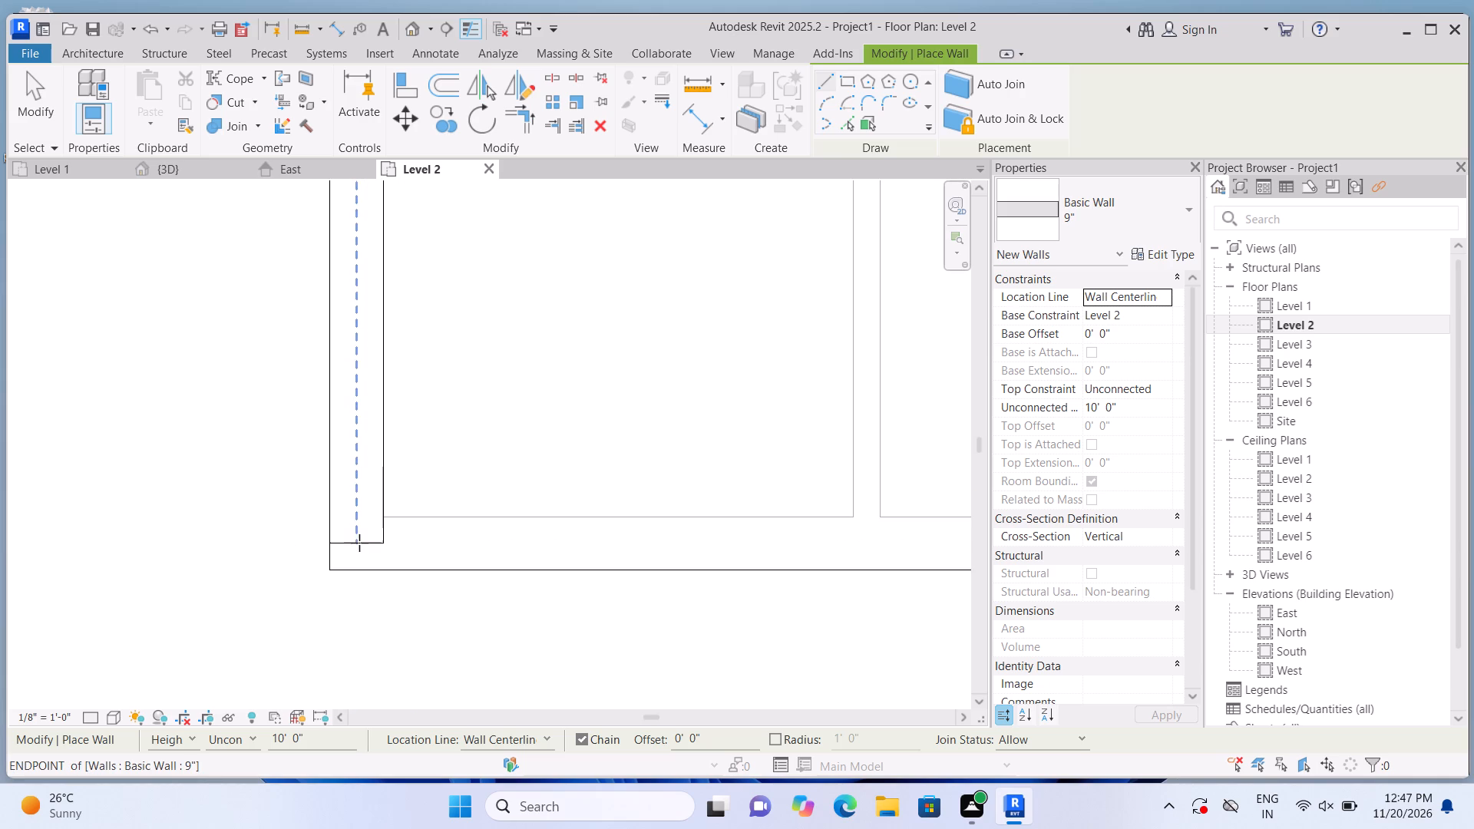
{"action": "scroll", "coordinate": [359, 543], "scroll_direction": "down", "scroll_amount": 4}
{"action": "left_click", "coordinate": [359, 543]}
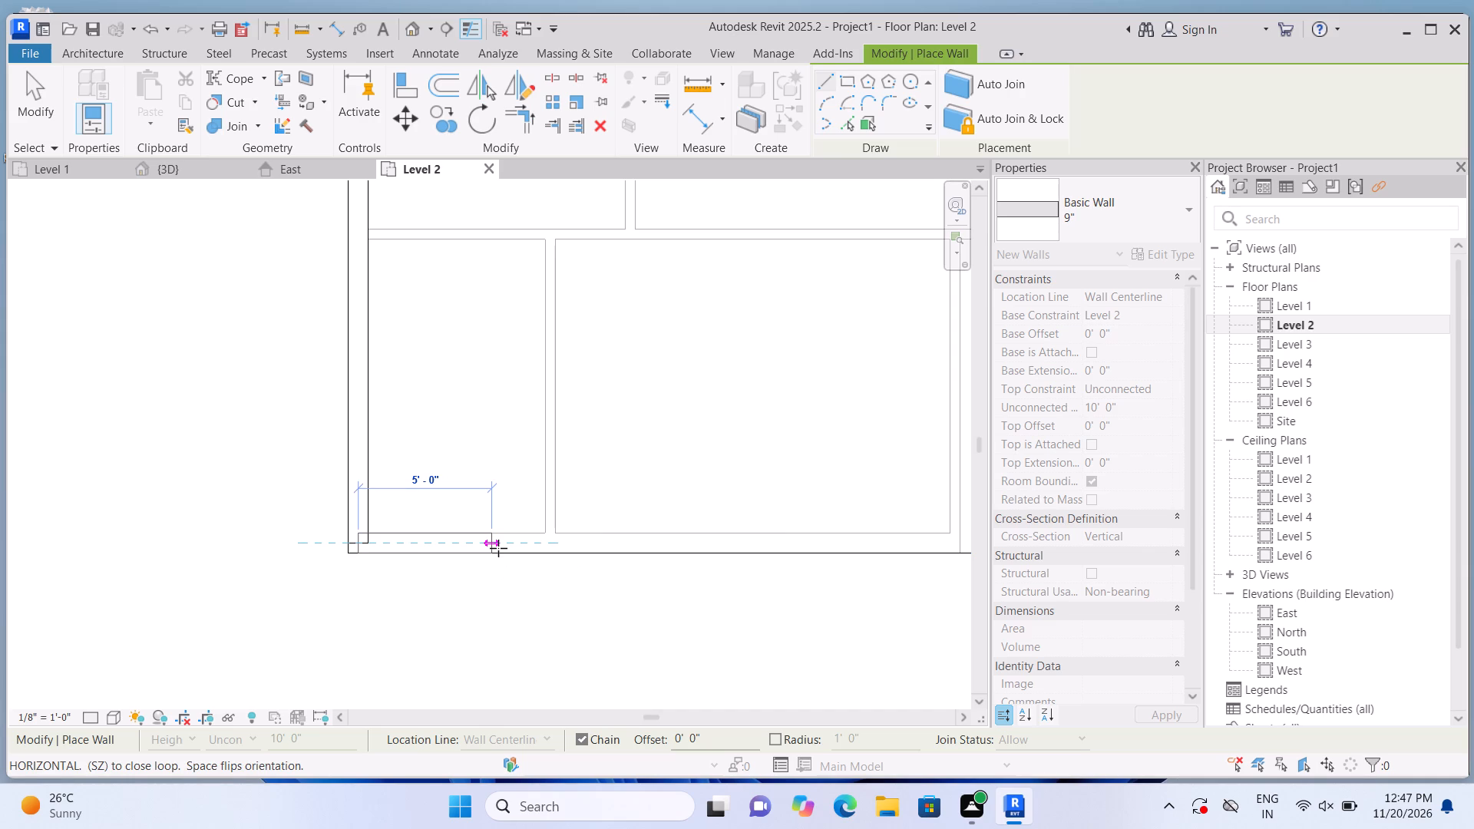
{"action": "type", "text": "10'"}
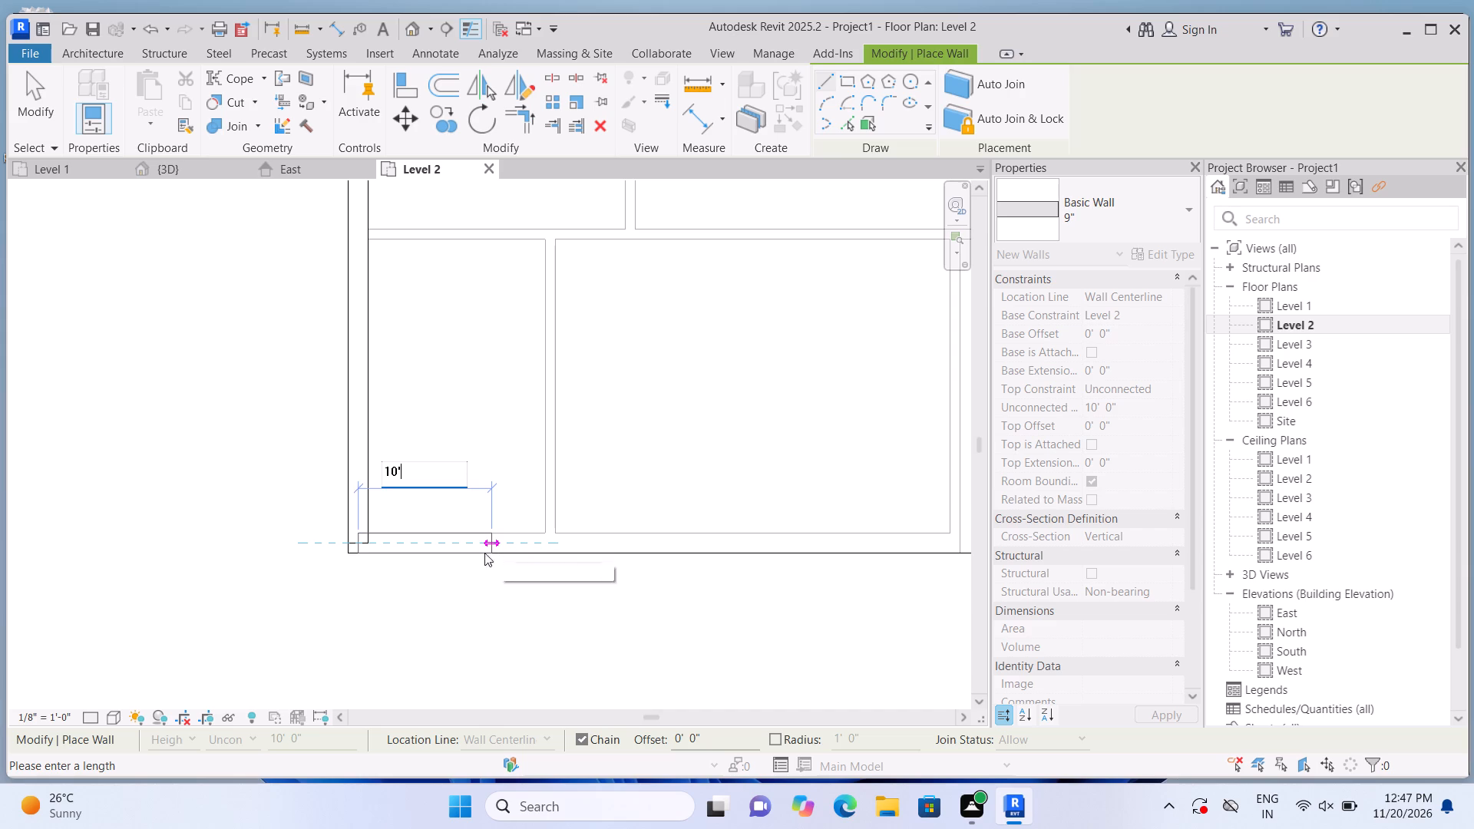
{"action": "key", "text": "6"}
{"action": "key", "text": "shift+quotedbl"}
{"action": "key", "text": "Return"}
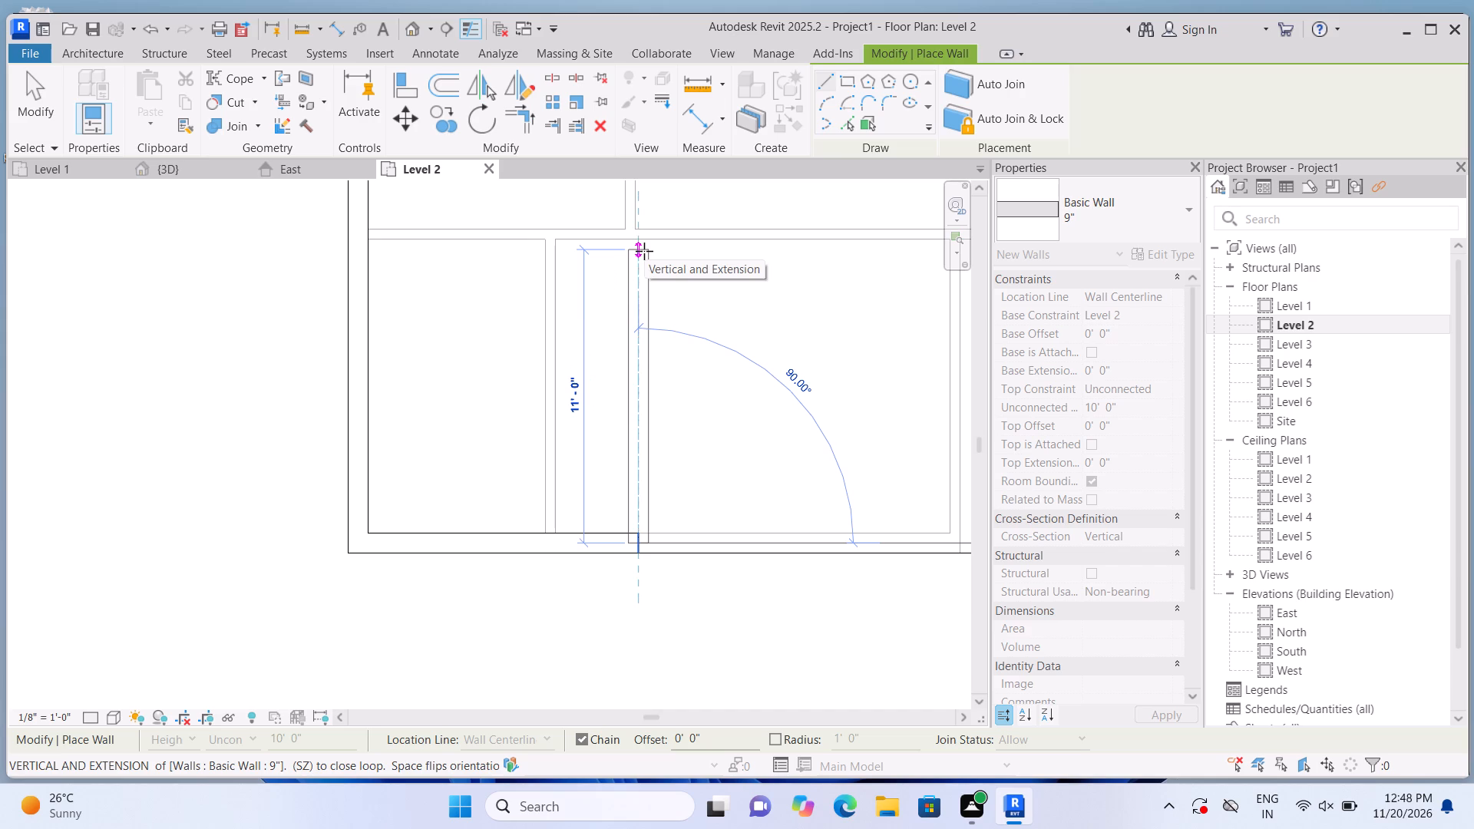
Continue the 9" wall 15' north, and return it west to the exterior wall to enclose the southwest corner room.
{"action": "type", "text": "15'"}
{"action": "key", "text": "Return"}
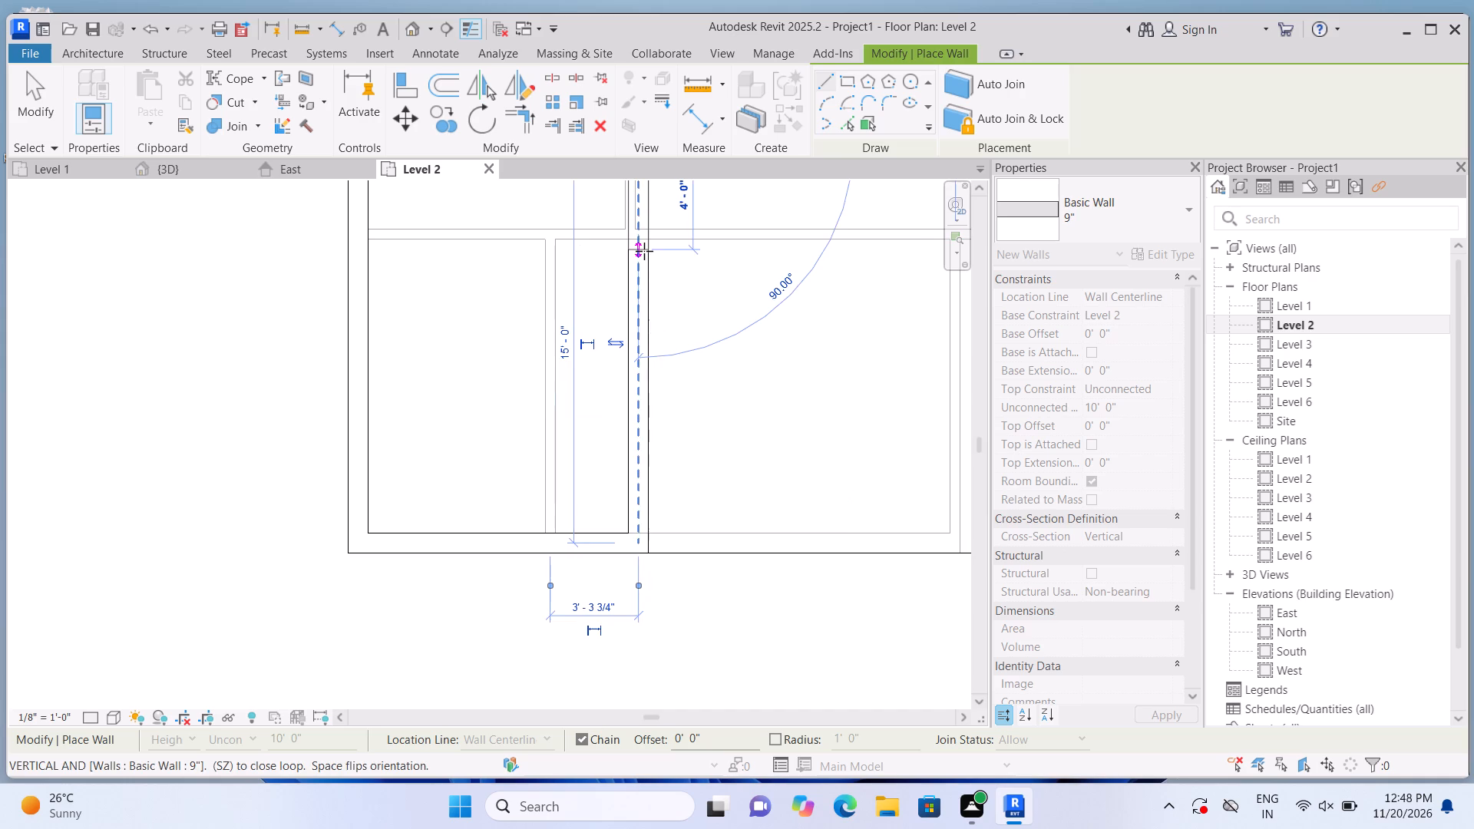
{"action": "scroll", "coordinate": [719, 282], "scroll_direction": "down", "scroll_amount": 8}
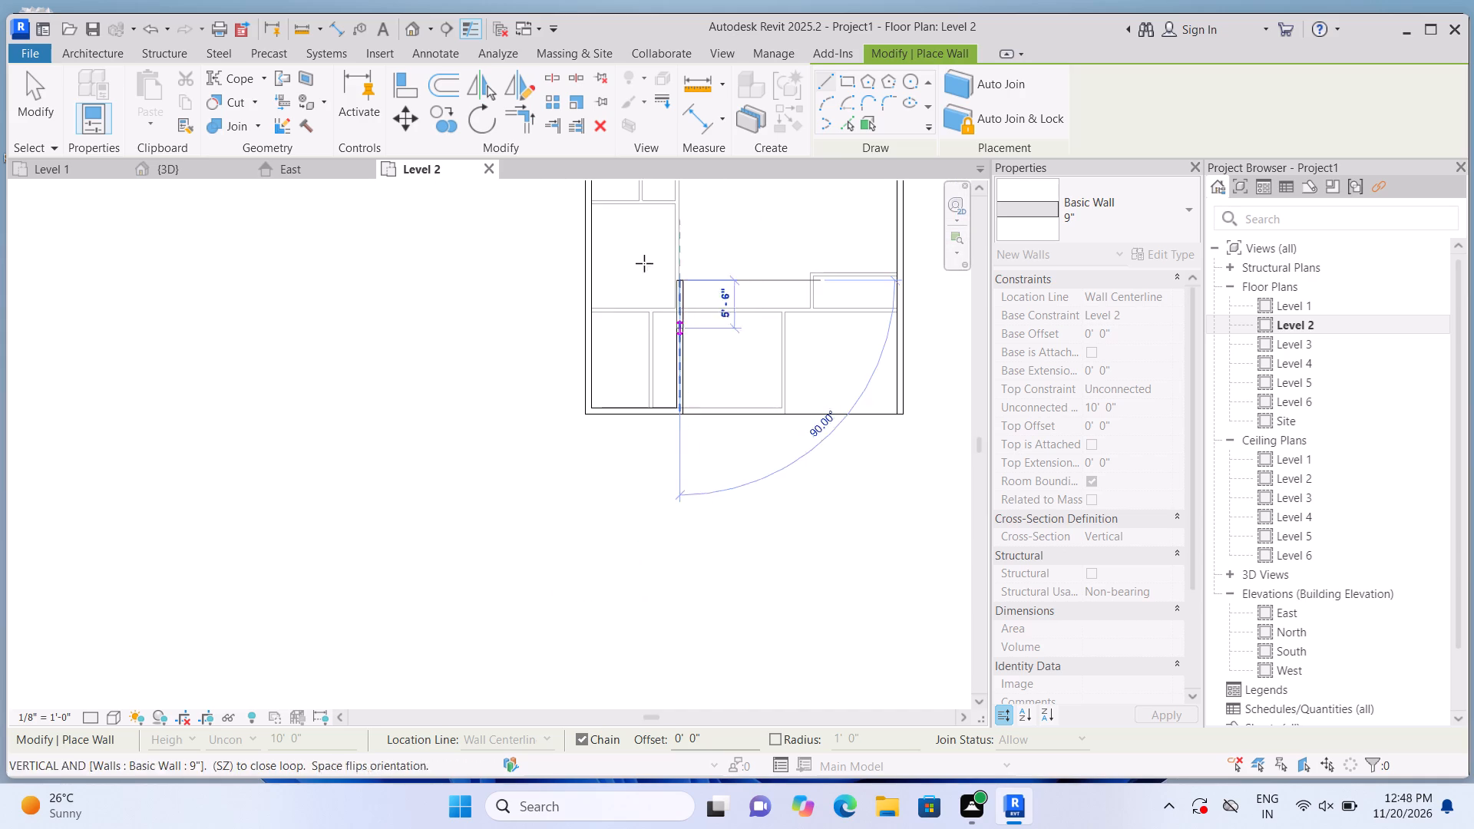
{"action": "scroll", "coordinate": [623, 292], "scroll_direction": "up", "scroll_amount": 3}
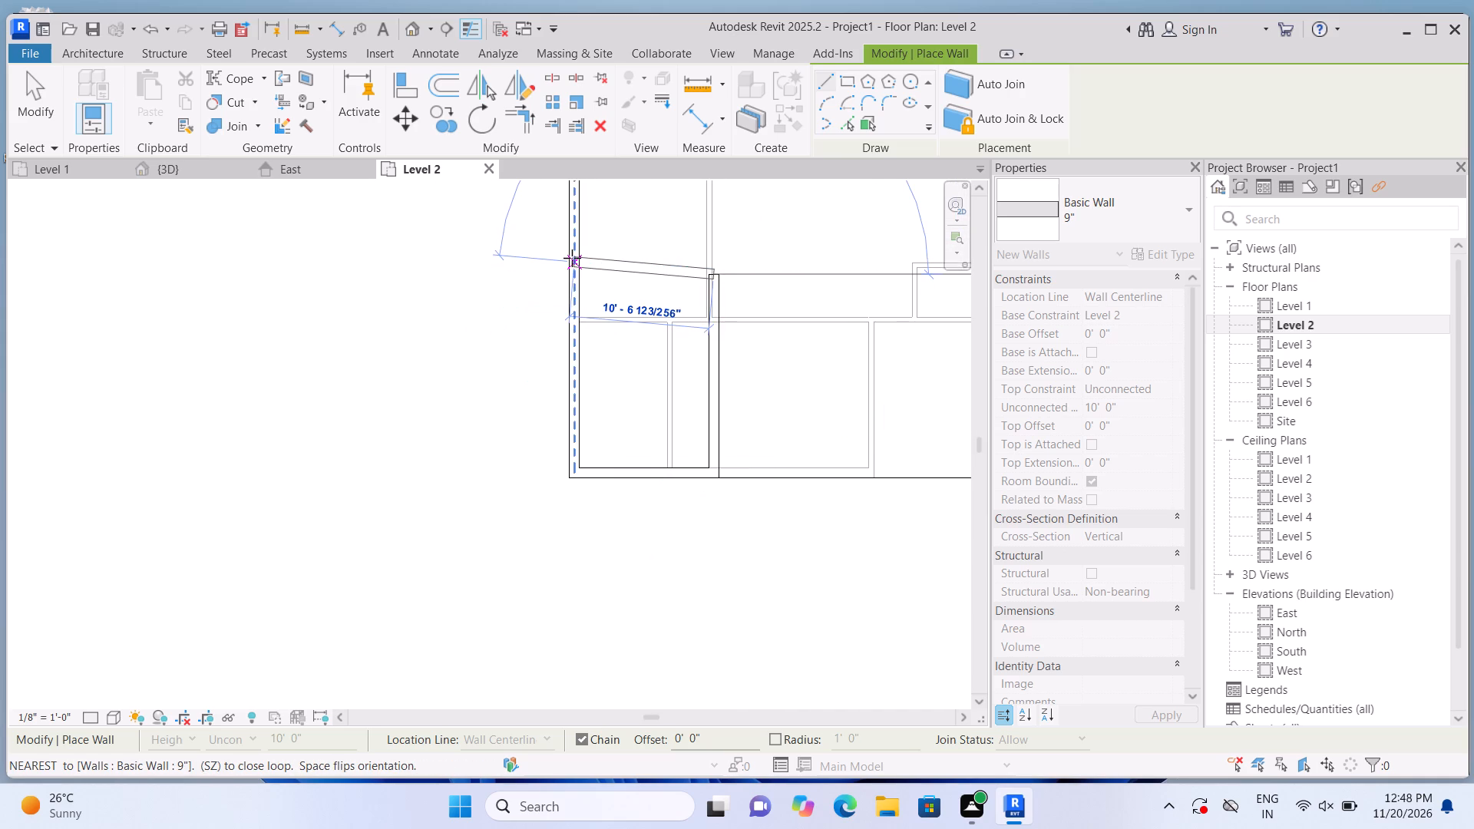
{"action": "scroll", "coordinate": [583, 272], "scroll_direction": "up", "scroll_amount": 4}
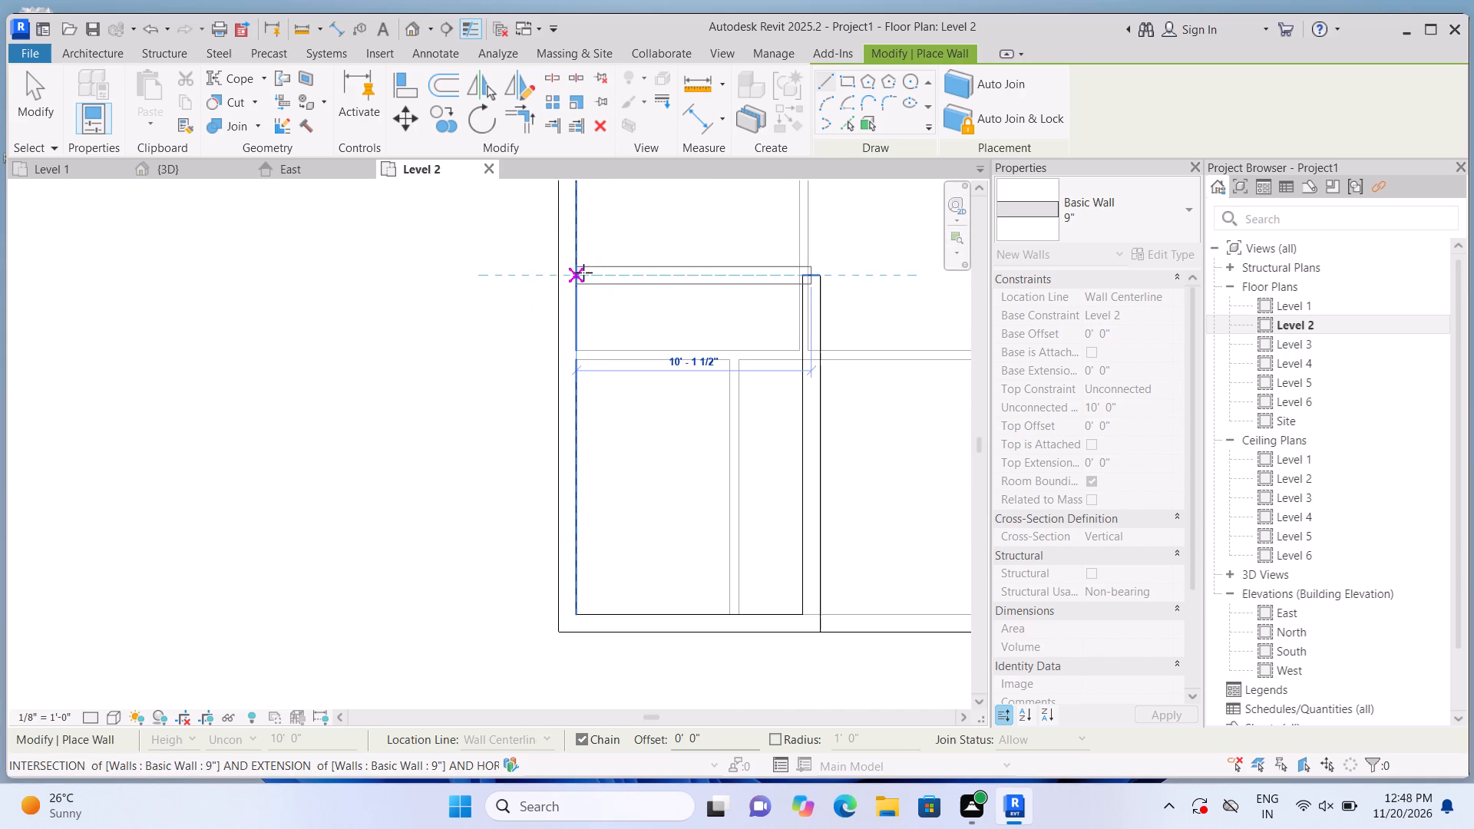
{"action": "left_click", "coordinate": [584, 272]}
{"action": "key", "text": "Escape"}
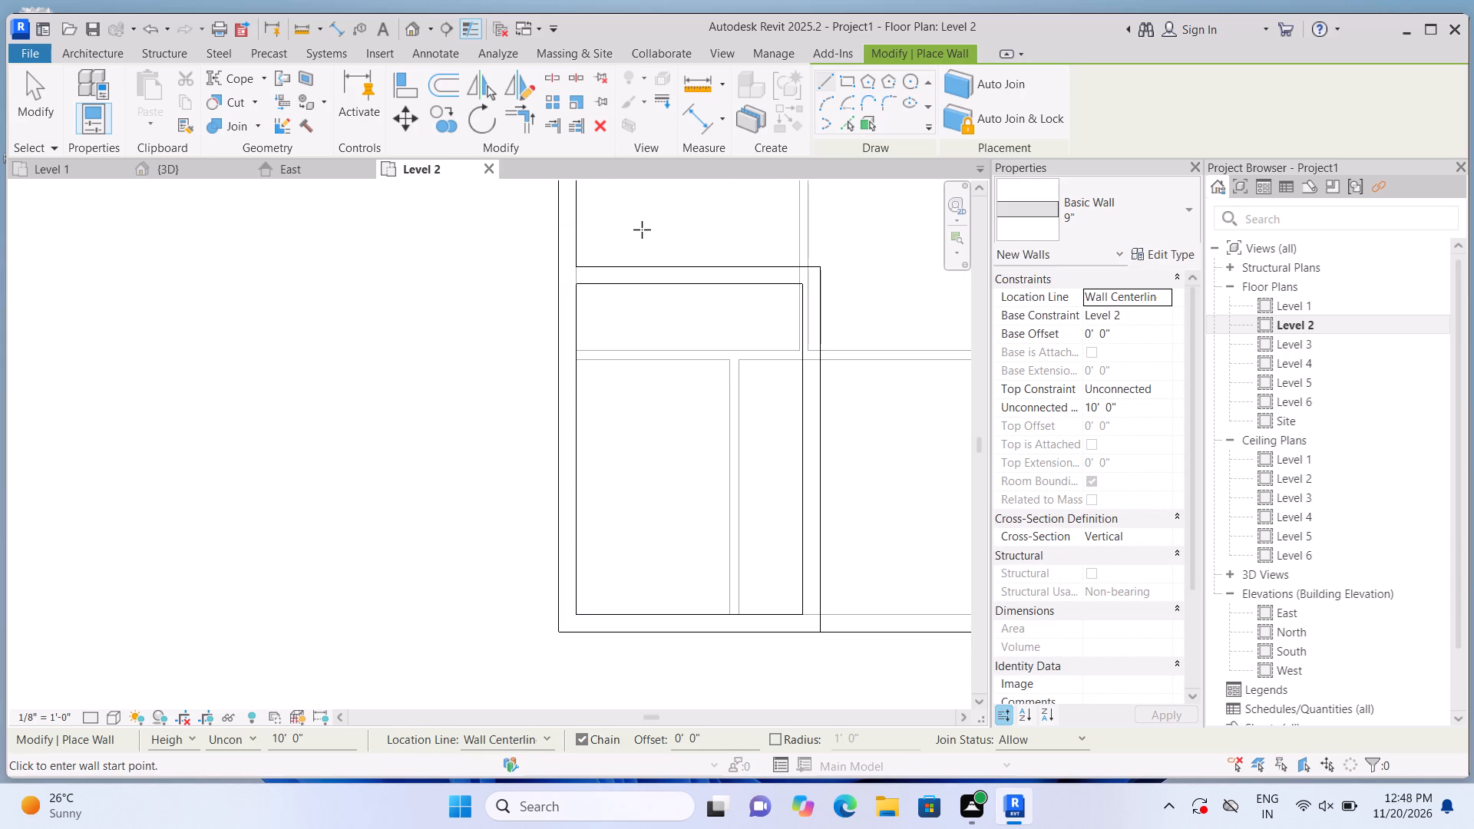
{"action": "scroll", "coordinate": [648, 245], "scroll_direction": "down", "scroll_amount": 4}
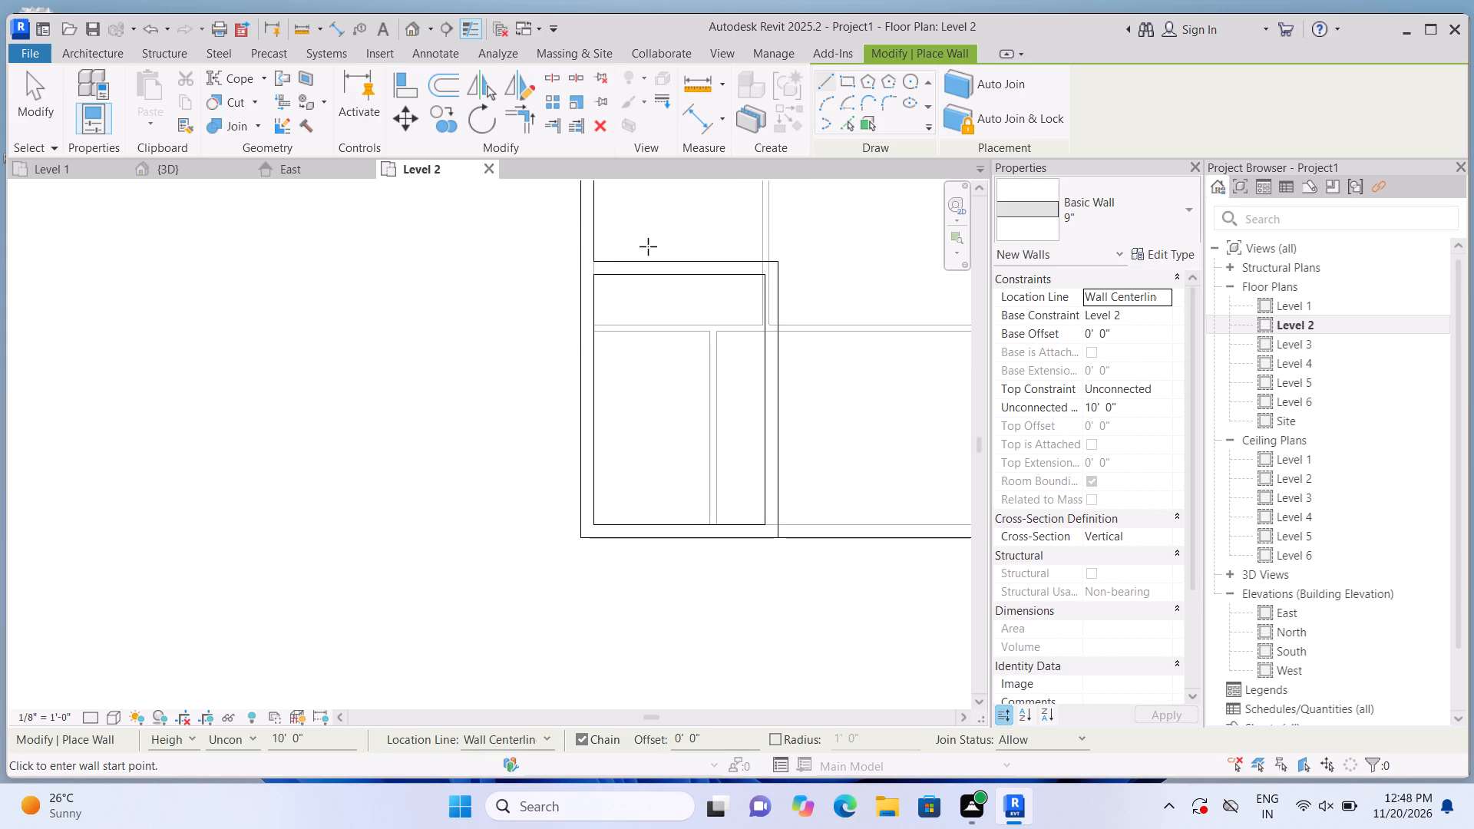
{"action": "scroll", "coordinate": [648, 246], "scroll_direction": "down", "scroll_amount": 2}
{"action": "key", "text": "Escape"}
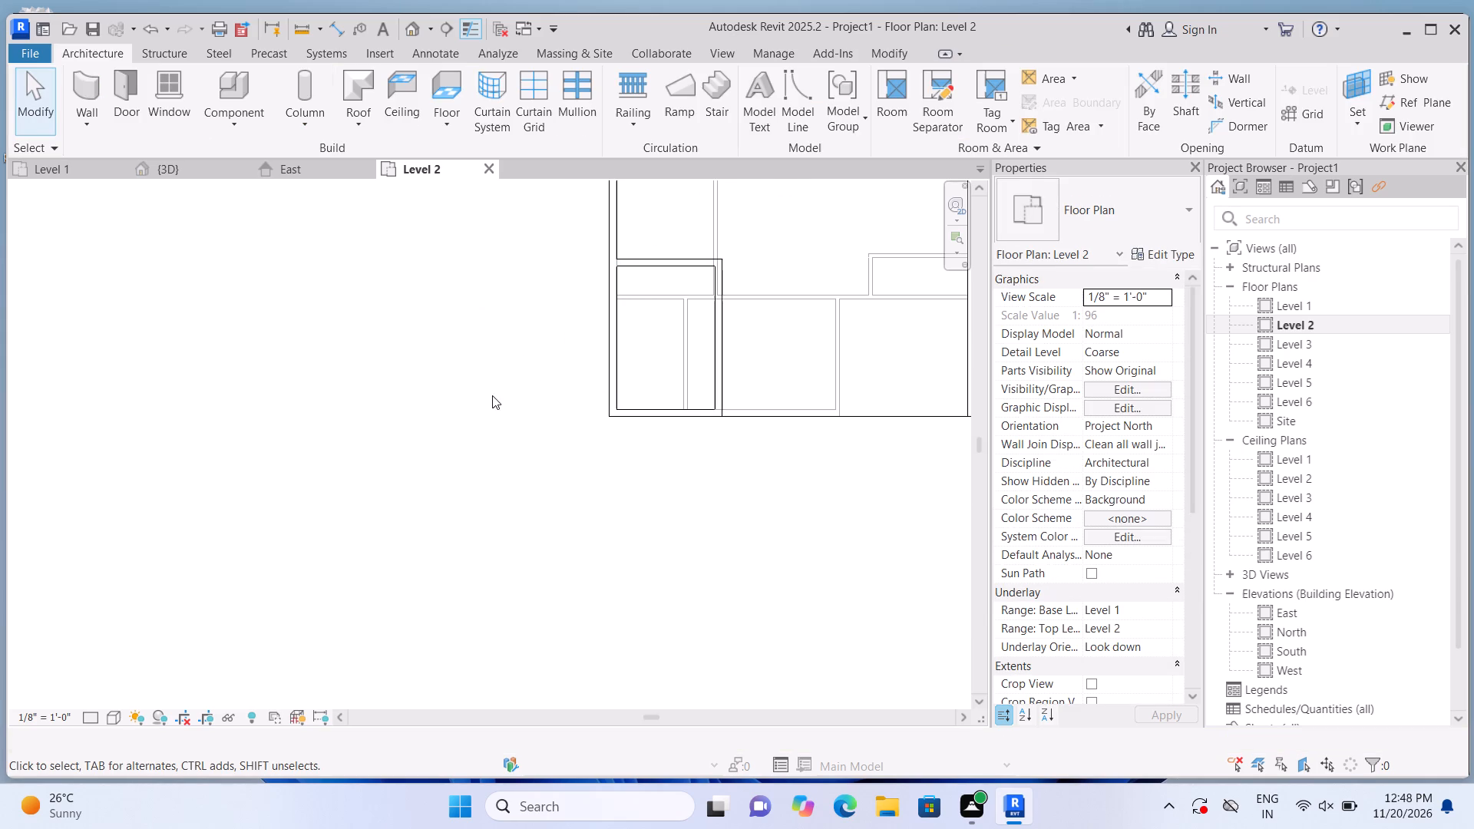
Examine the new Level 2 corner room in plan, in 3D and from the front.
{"action": "scroll", "coordinate": [486, 407], "scroll_direction": "down", "scroll_amount": 8}
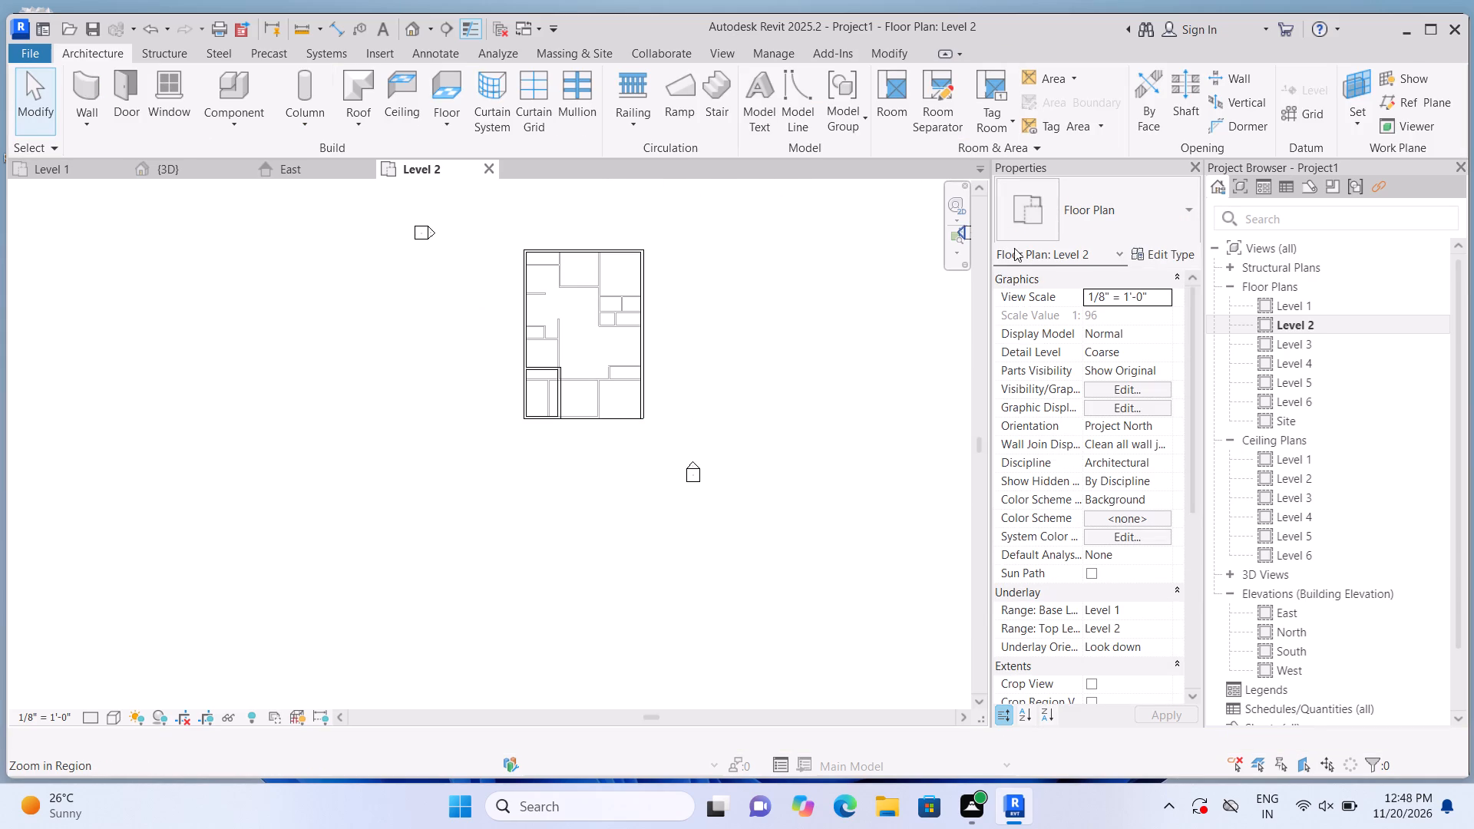
{"action": "scroll", "coordinate": [665, 277], "scroll_direction": "up", "scroll_amount": 5}
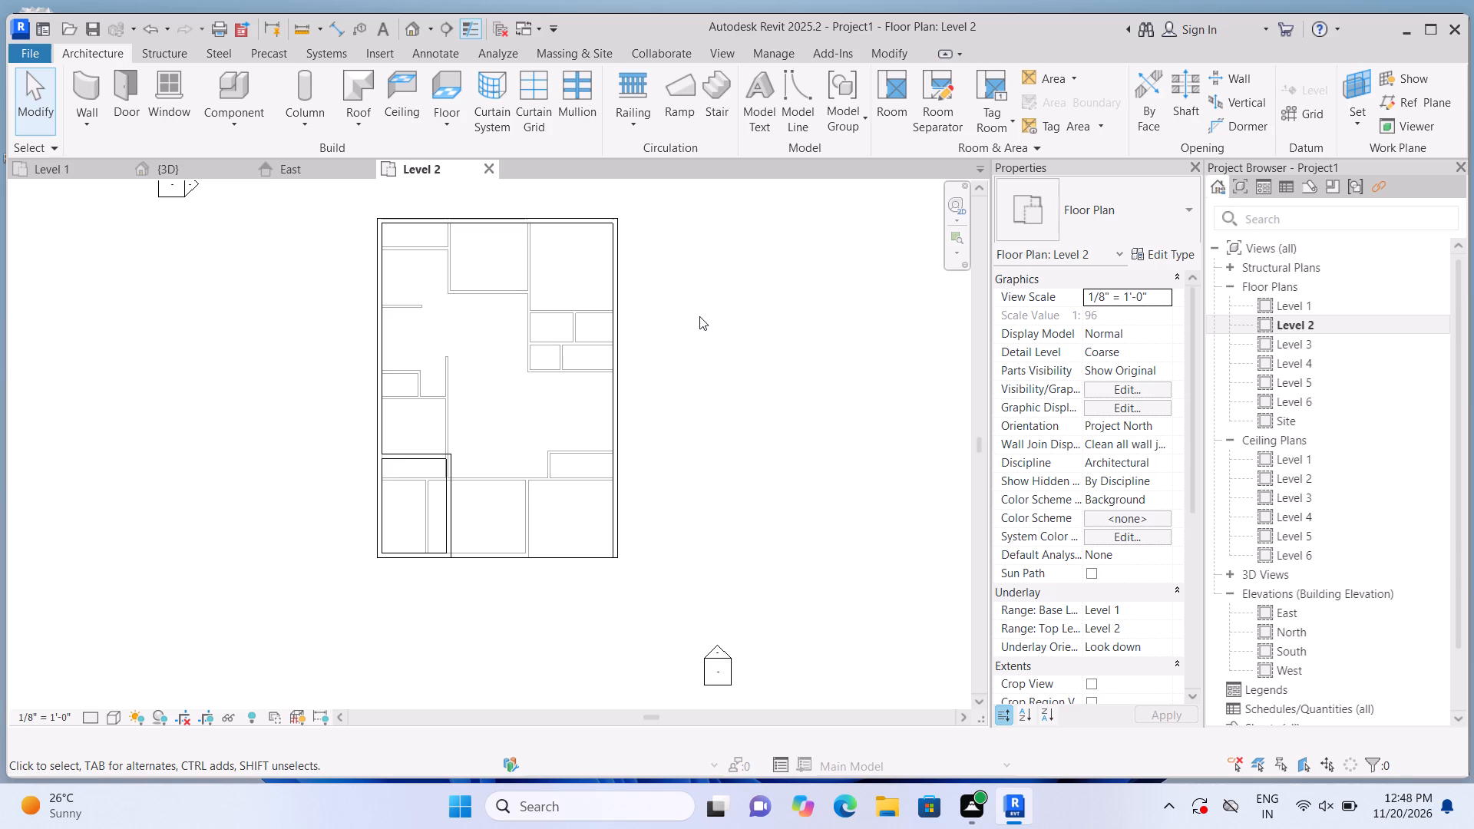
{"action": "scroll", "coordinate": [433, 337], "scroll_direction": "up", "scroll_amount": 3}
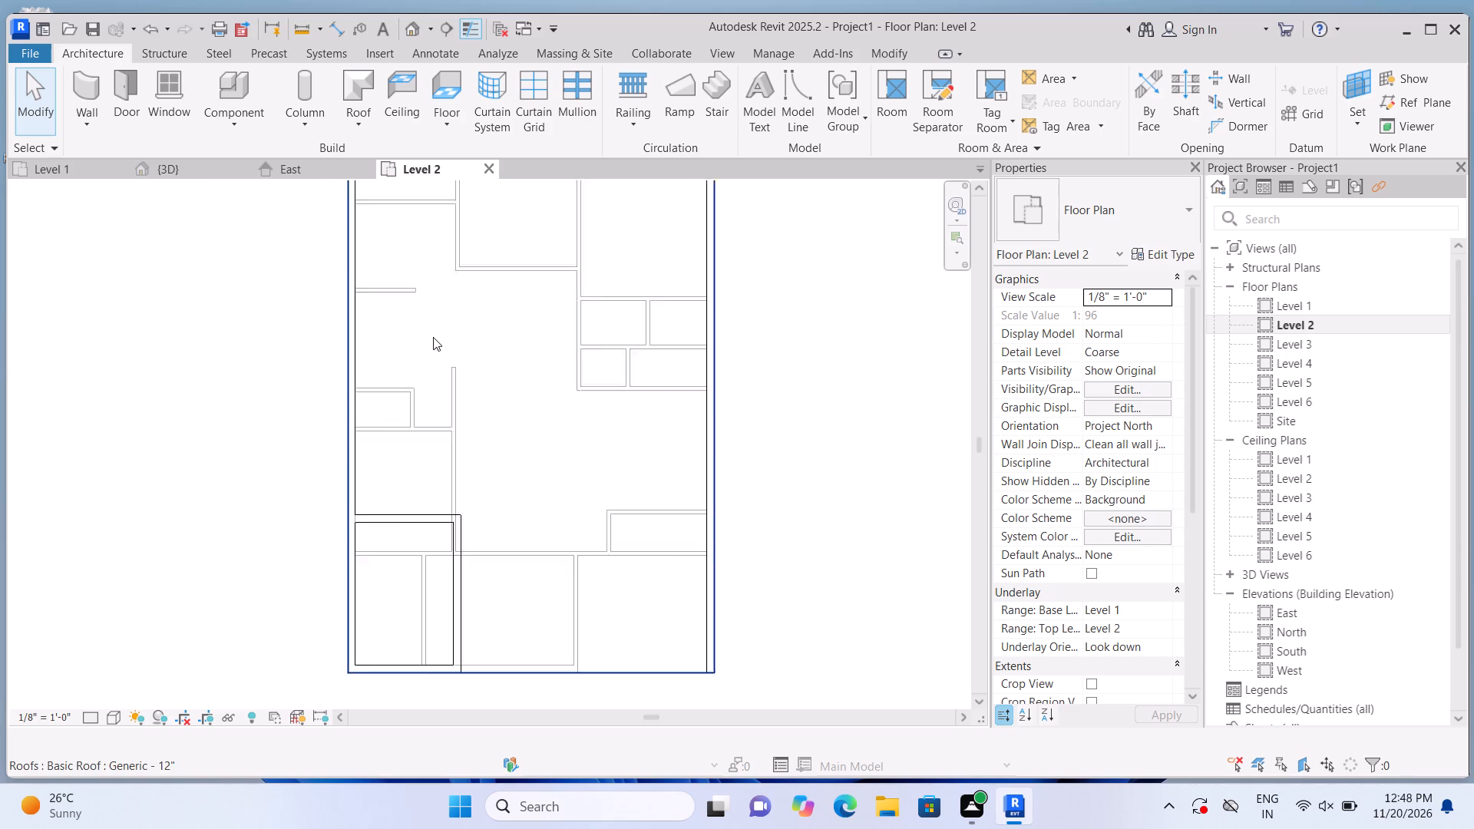
{"action": "scroll", "coordinate": [433, 337], "scroll_direction": "up", "scroll_amount": 2}
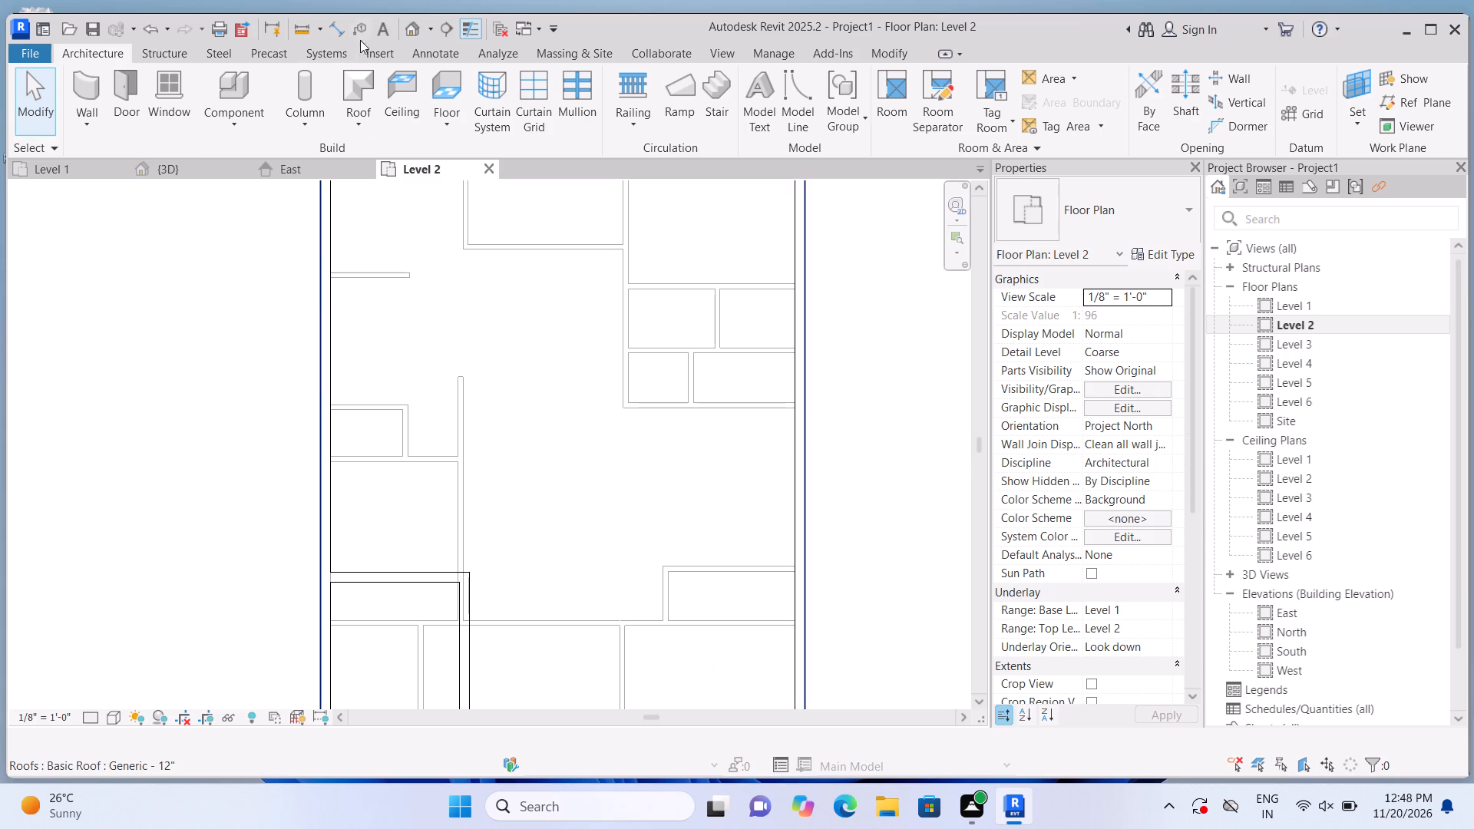
{"action": "left_click", "coordinate": [412, 29]}
{"action": "scroll", "coordinate": [423, 261], "scroll_direction": "down", "scroll_amount": 2}
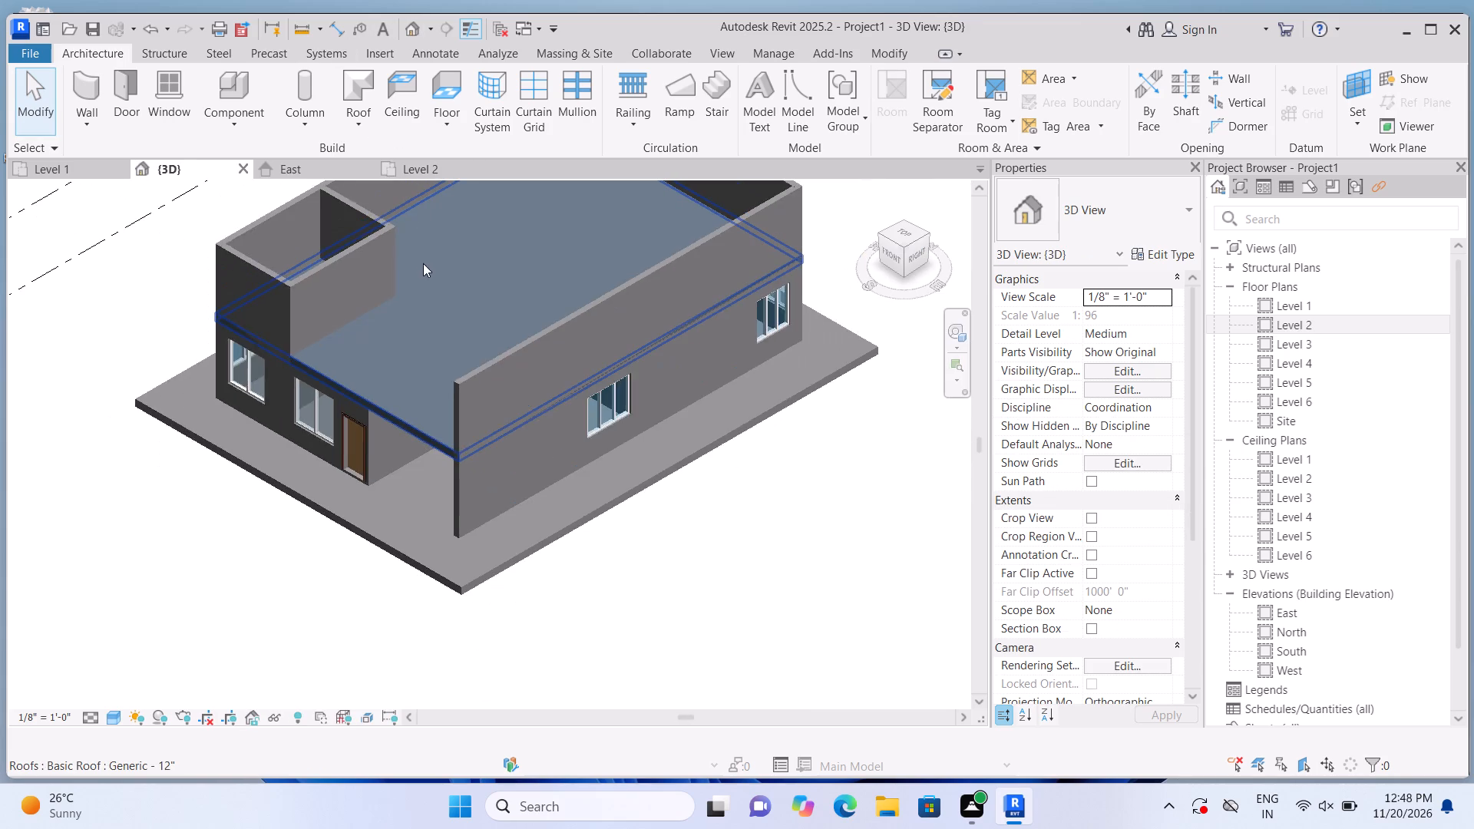
{"action": "scroll", "coordinate": [401, 391], "scroll_direction": "down", "scroll_amount": 2}
{"action": "scroll", "coordinate": [362, 459], "scroll_direction": "up", "scroll_amount": 1}
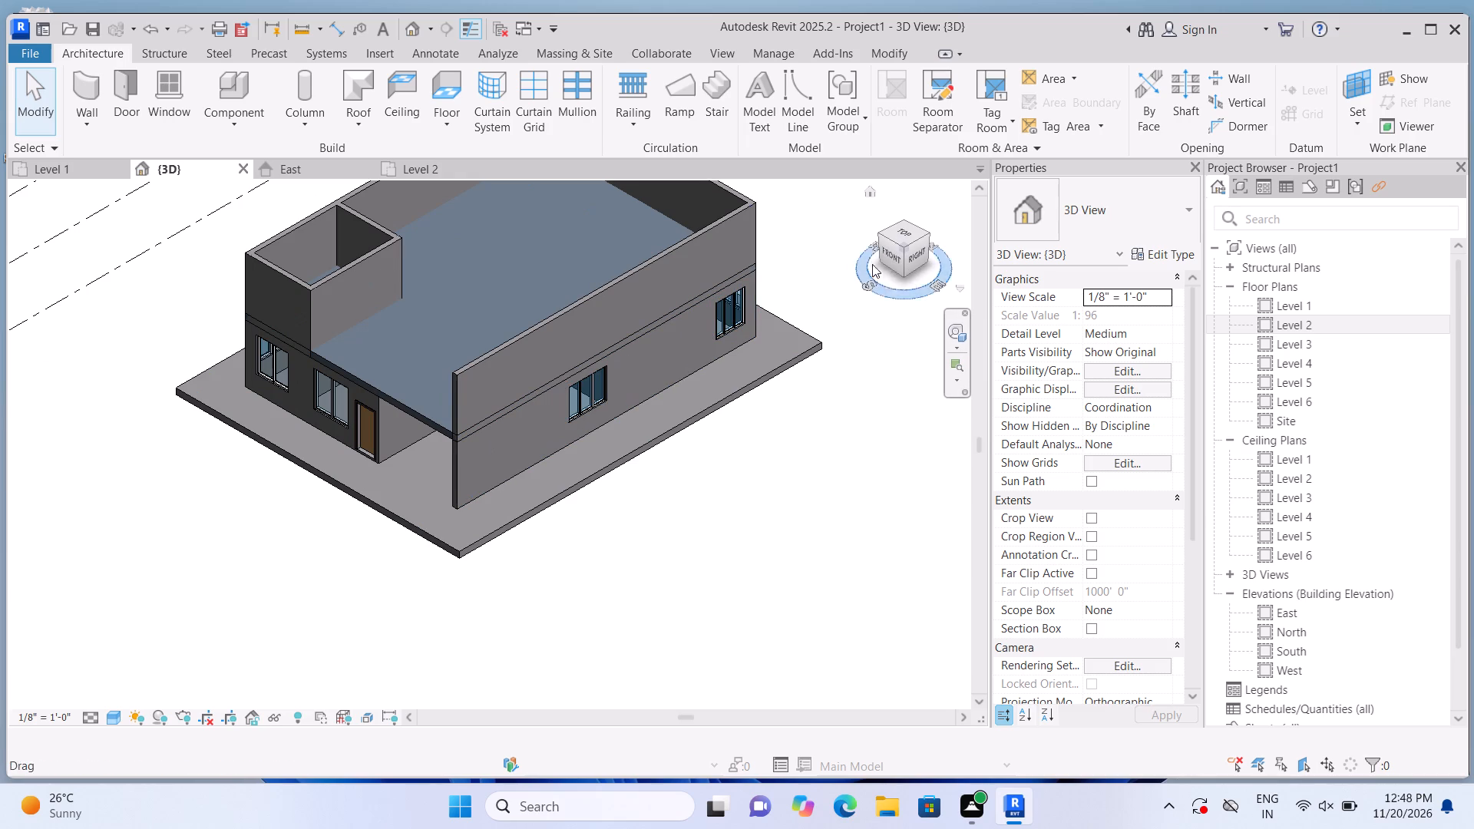
{"action": "left_click", "coordinate": [899, 269]}
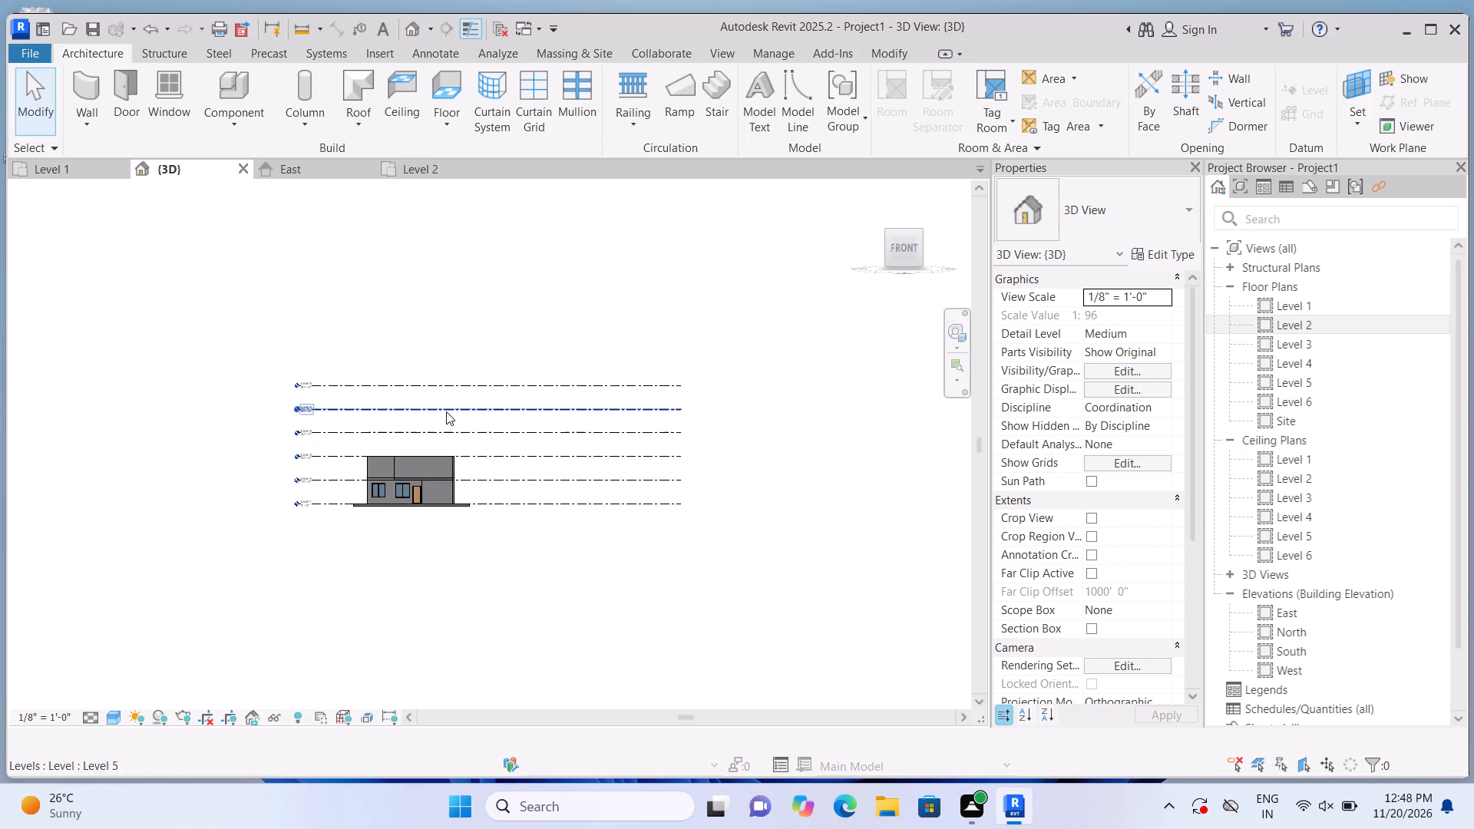
{"action": "scroll", "coordinate": [369, 488], "scroll_direction": "up", "scroll_amount": 9}
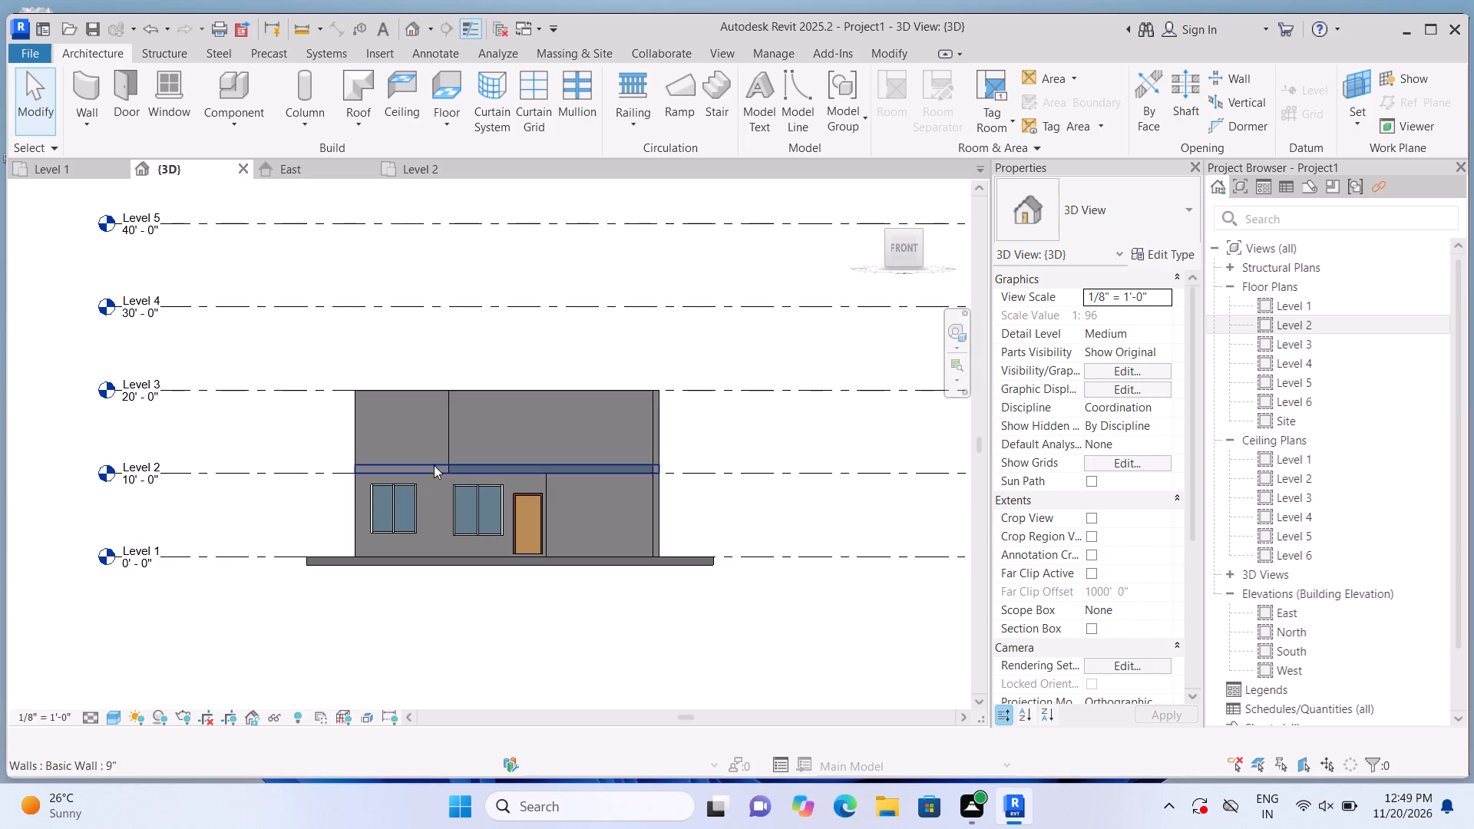
{"action": "scroll", "coordinate": [437, 471], "scroll_direction": "up", "scroll_amount": 7}
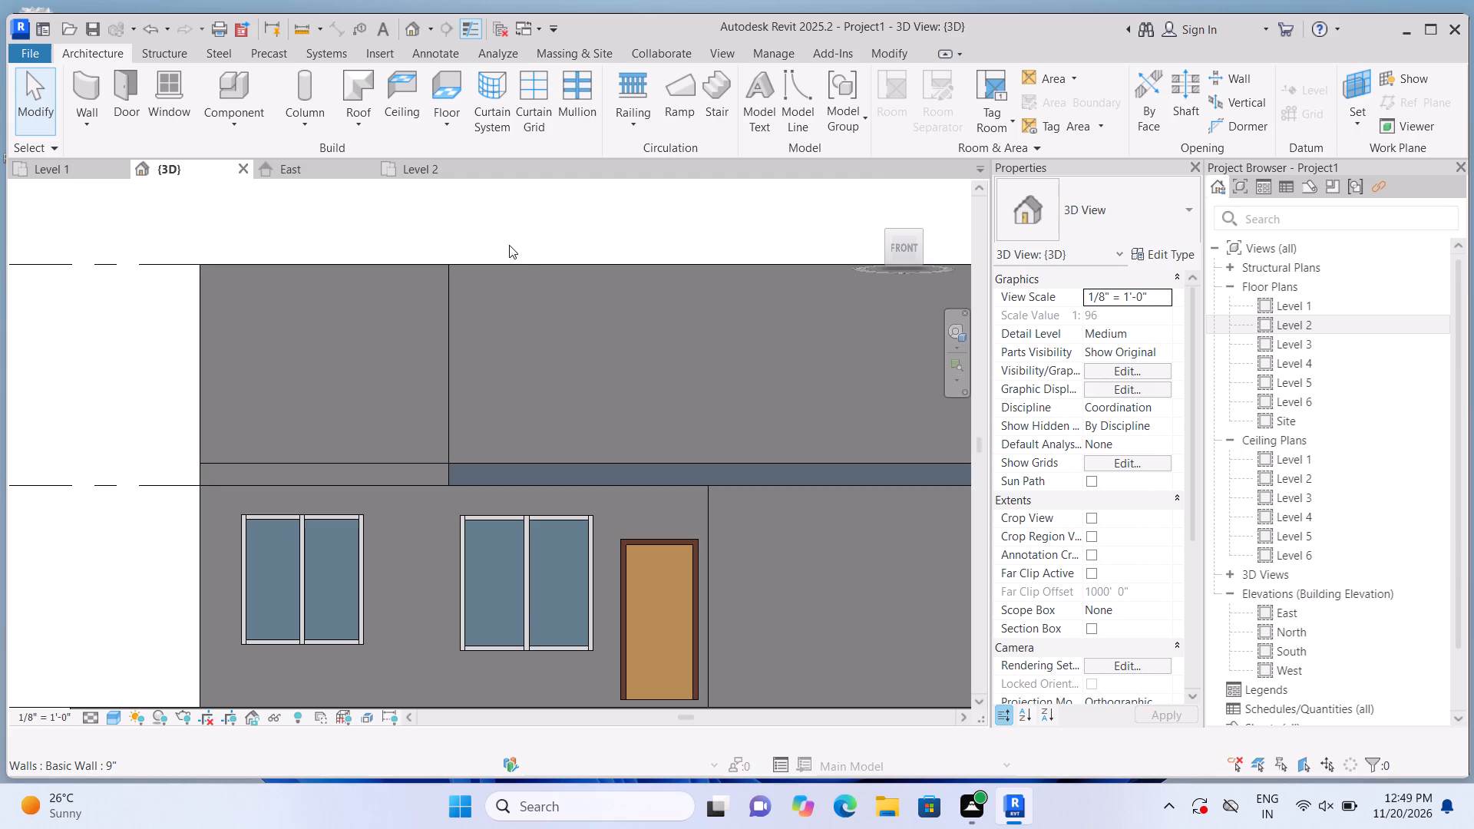
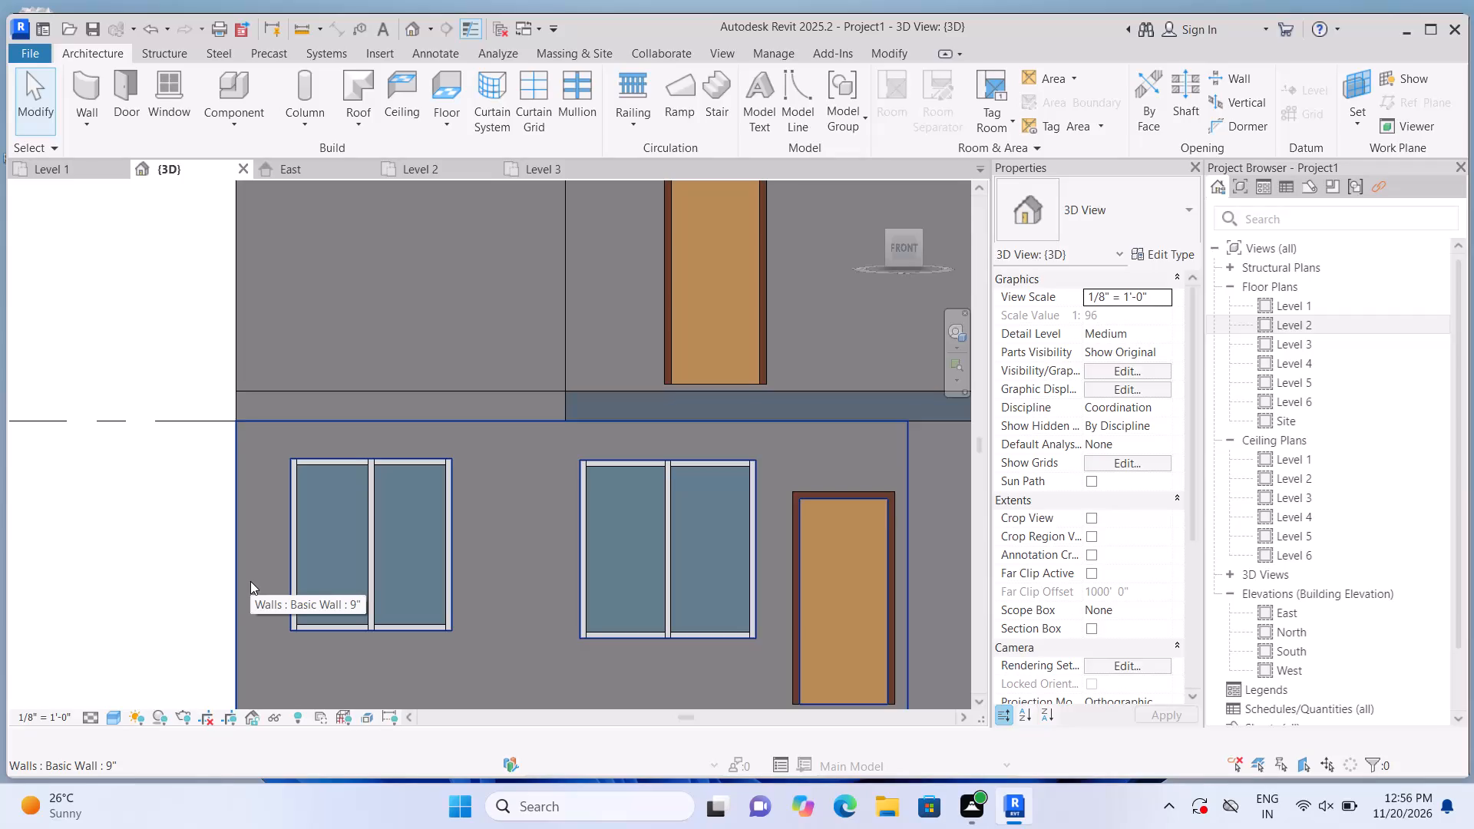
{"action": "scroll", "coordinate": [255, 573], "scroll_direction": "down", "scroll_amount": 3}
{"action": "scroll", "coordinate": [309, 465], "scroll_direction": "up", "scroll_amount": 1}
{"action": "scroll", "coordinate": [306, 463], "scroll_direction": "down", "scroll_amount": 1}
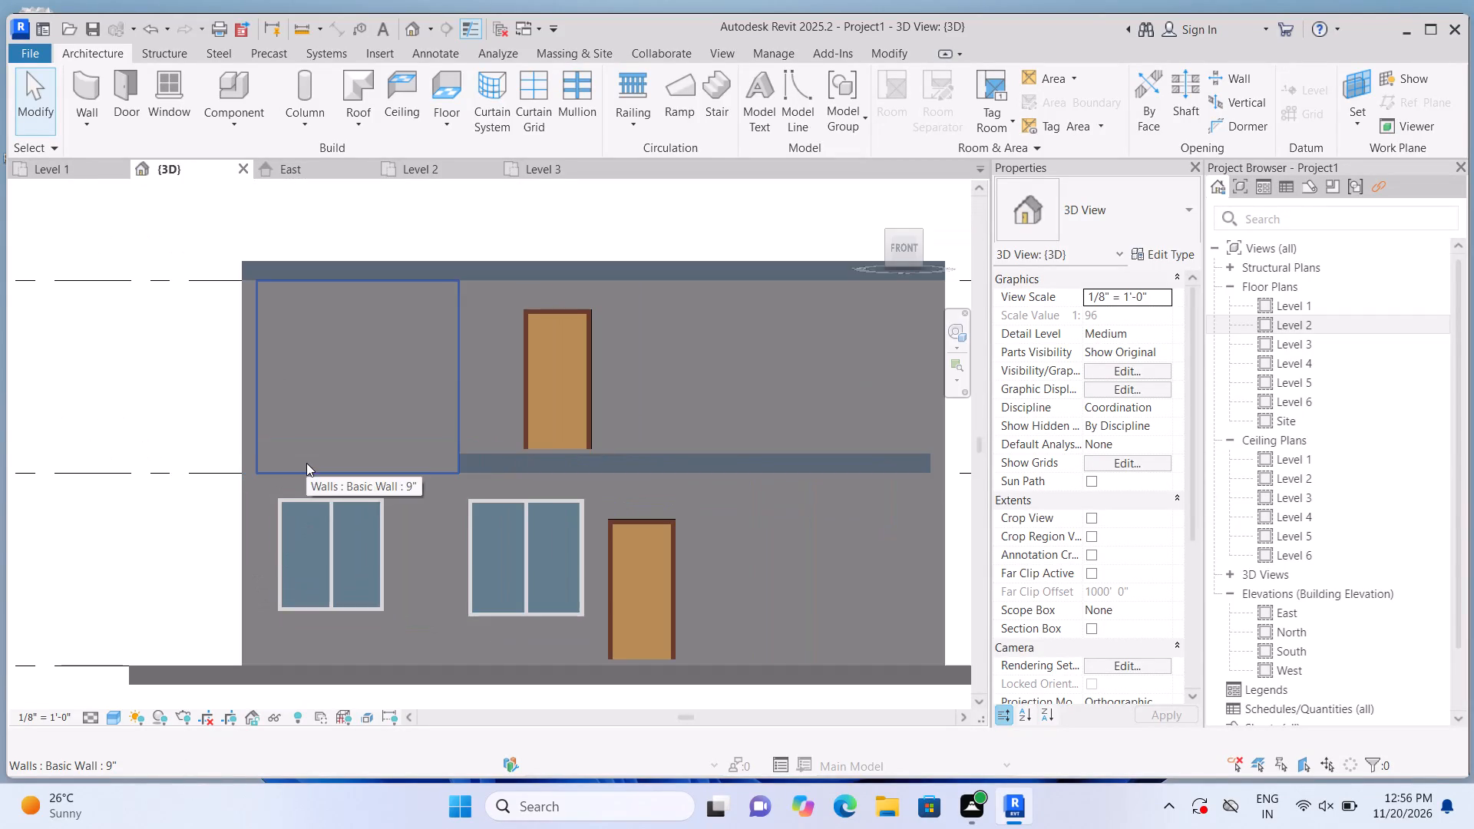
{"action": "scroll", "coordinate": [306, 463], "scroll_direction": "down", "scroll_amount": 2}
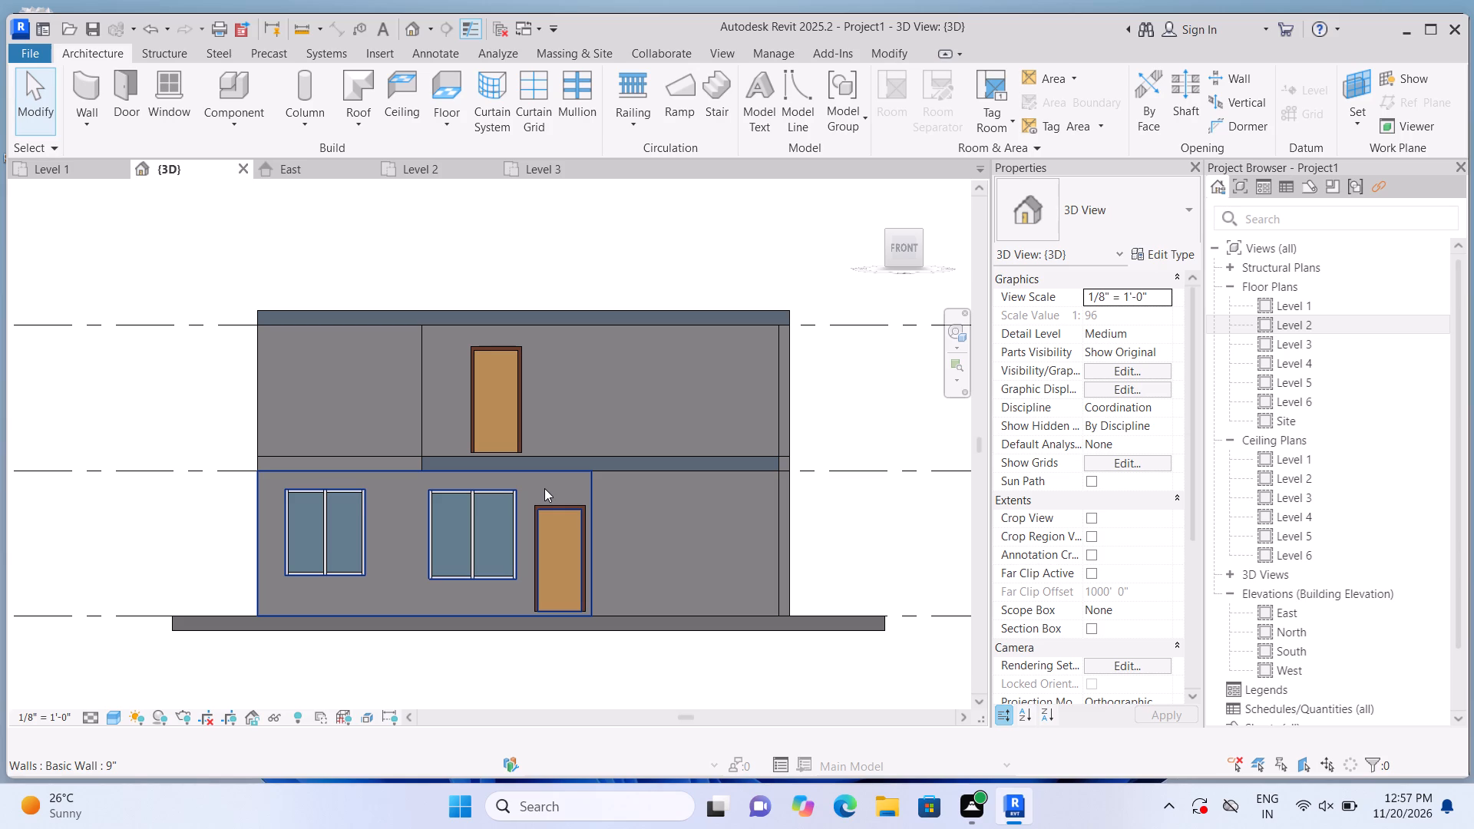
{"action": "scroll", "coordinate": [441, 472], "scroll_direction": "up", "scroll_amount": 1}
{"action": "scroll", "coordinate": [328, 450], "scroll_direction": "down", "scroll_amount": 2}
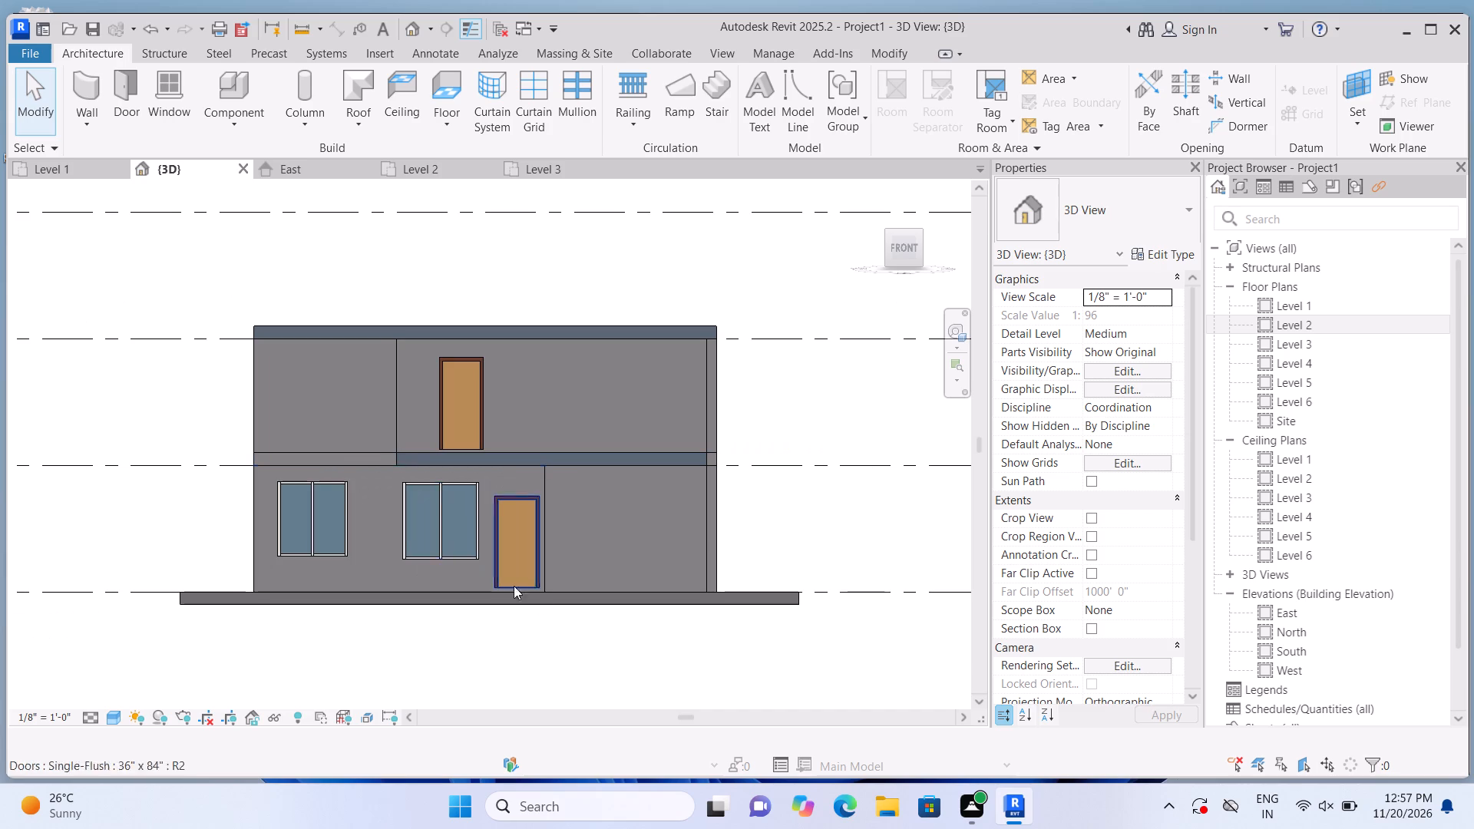
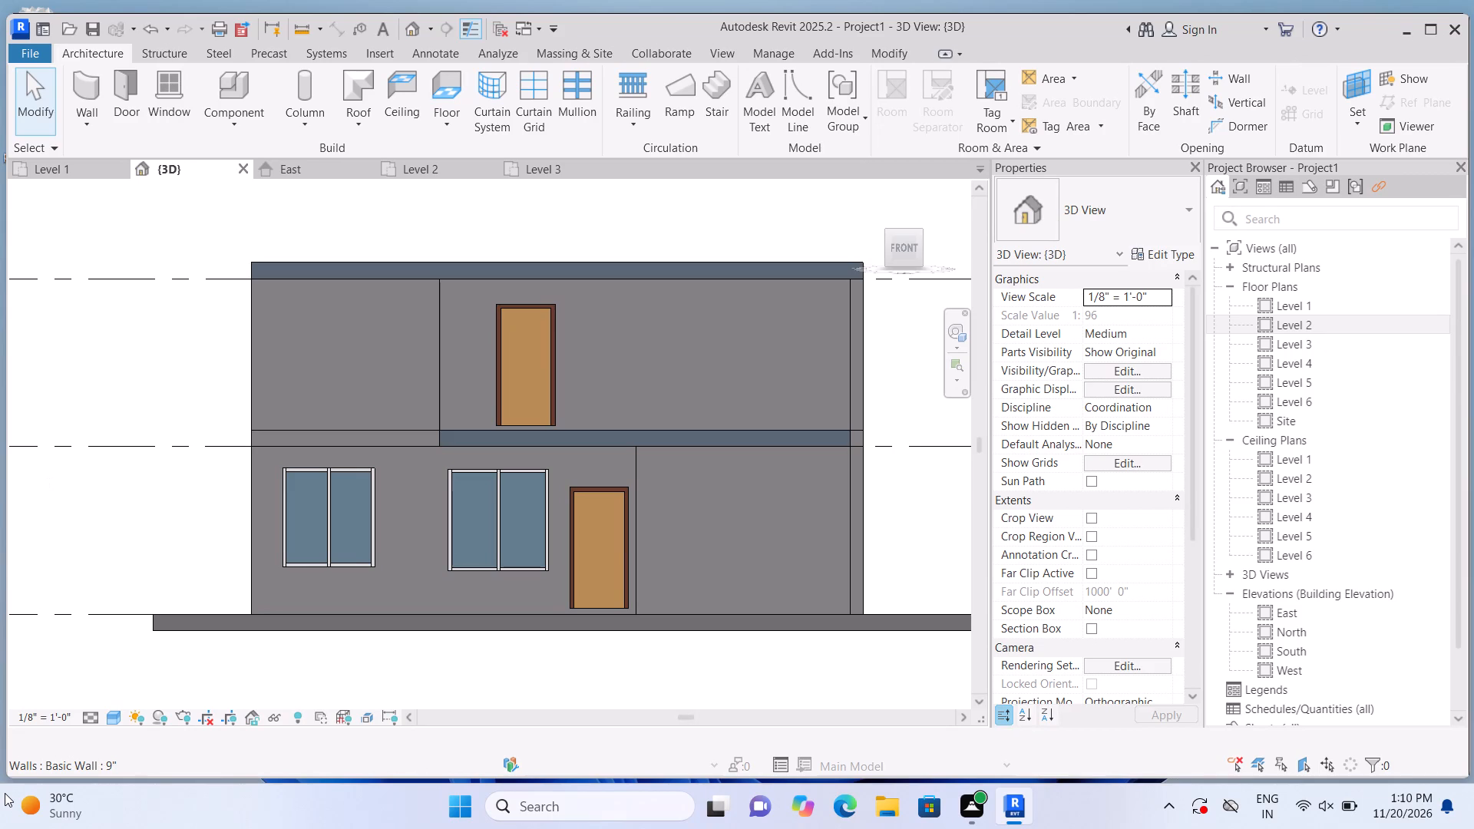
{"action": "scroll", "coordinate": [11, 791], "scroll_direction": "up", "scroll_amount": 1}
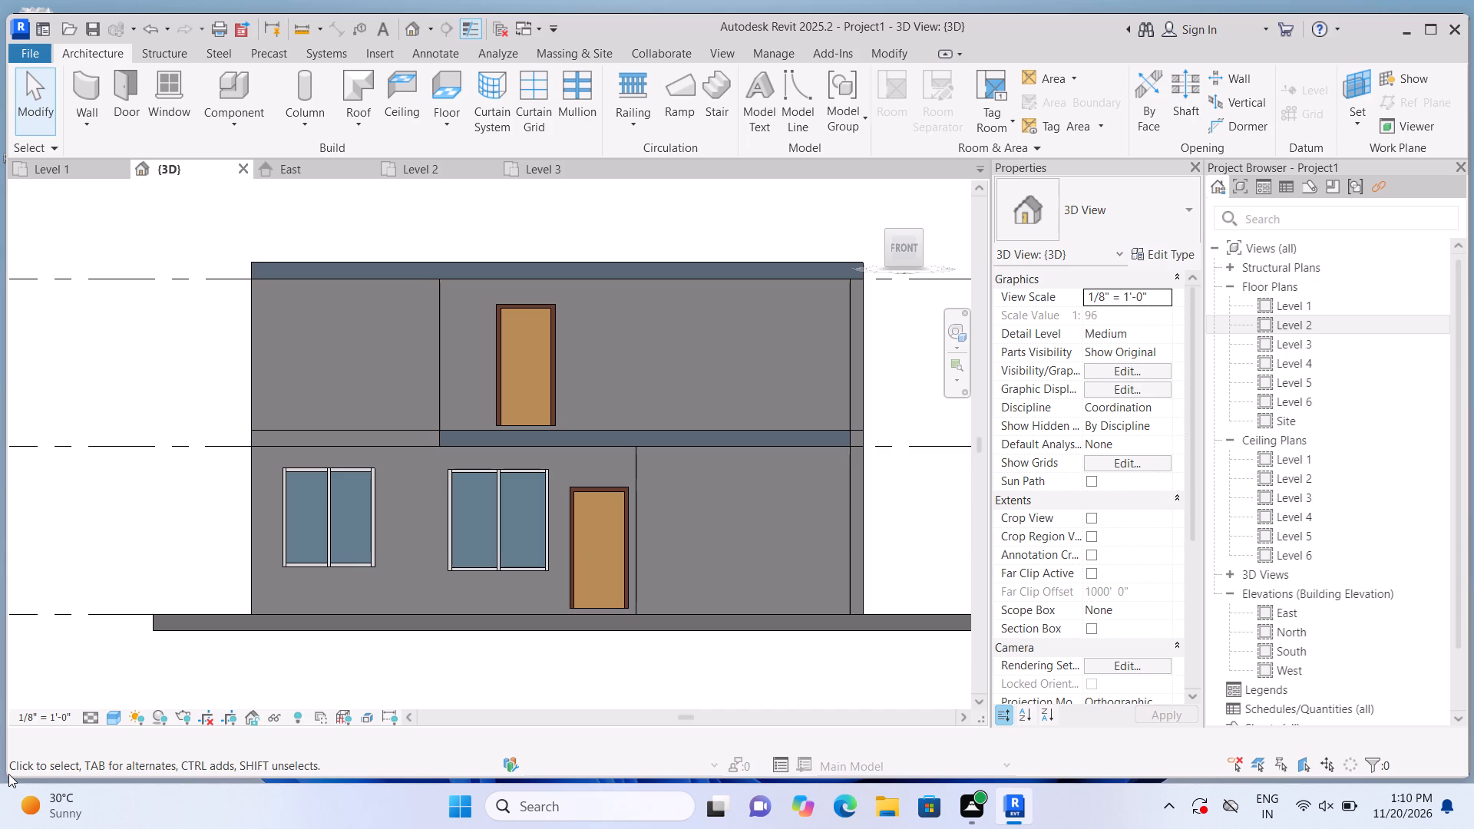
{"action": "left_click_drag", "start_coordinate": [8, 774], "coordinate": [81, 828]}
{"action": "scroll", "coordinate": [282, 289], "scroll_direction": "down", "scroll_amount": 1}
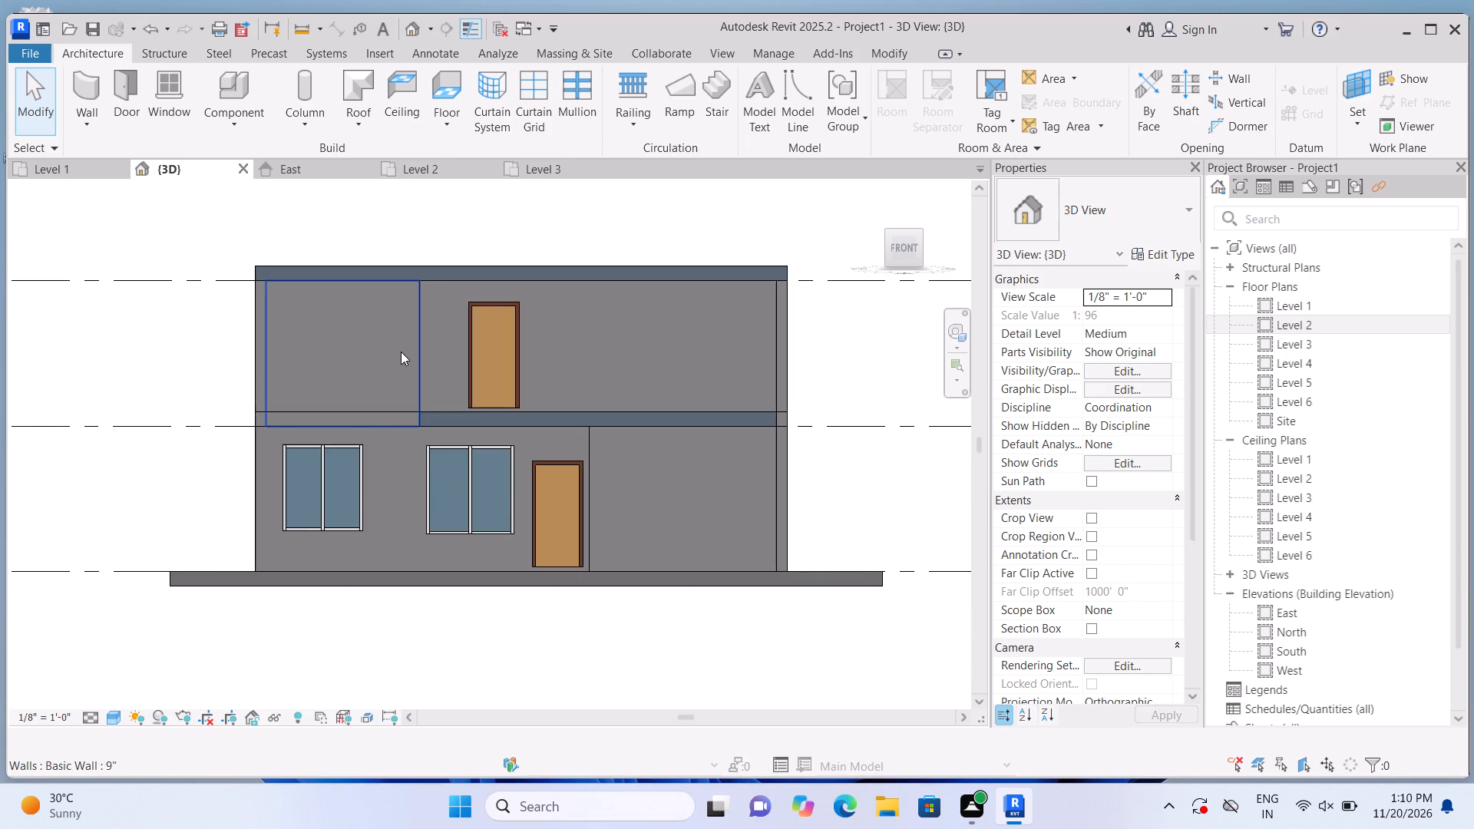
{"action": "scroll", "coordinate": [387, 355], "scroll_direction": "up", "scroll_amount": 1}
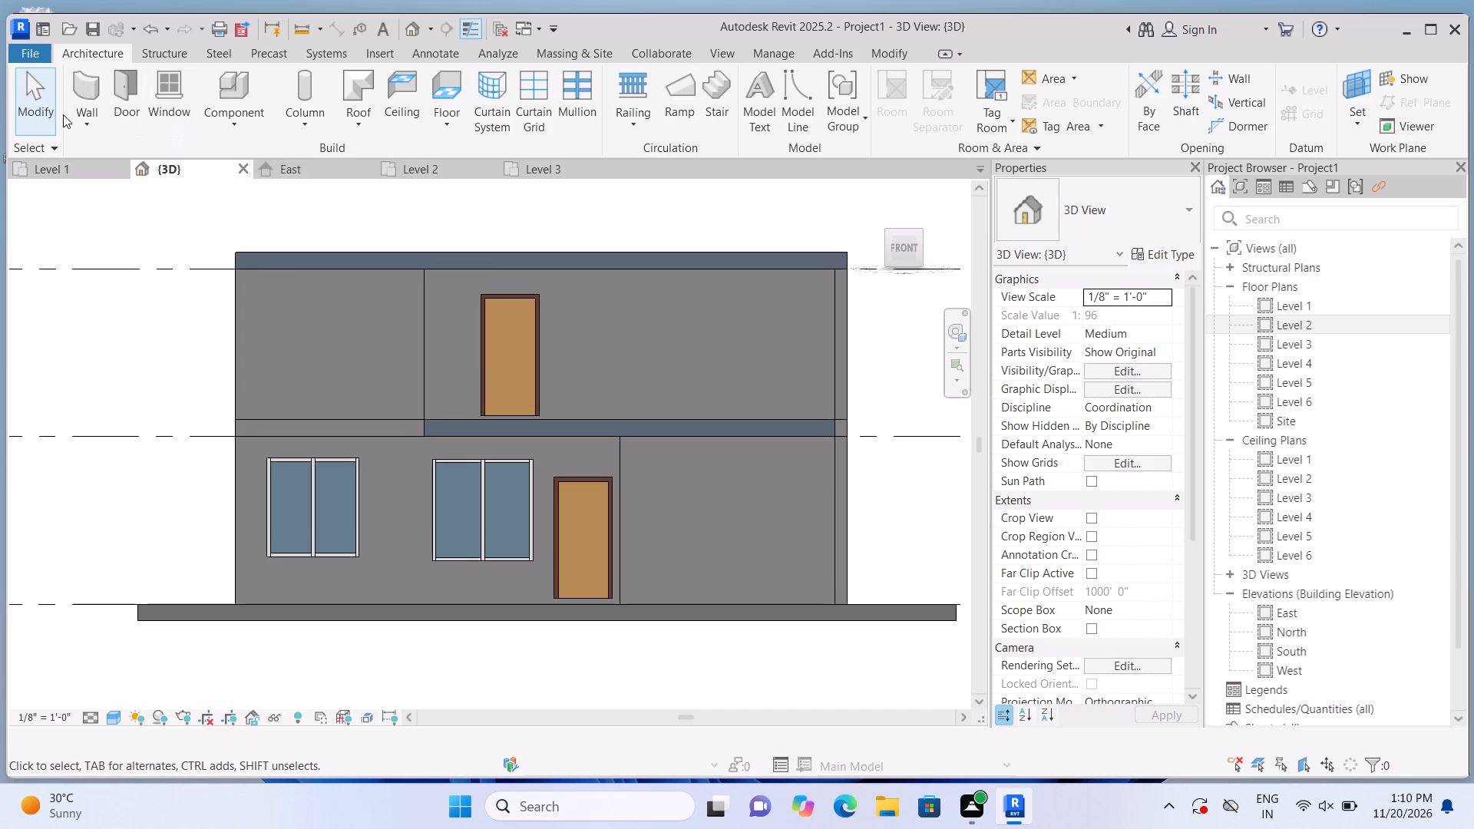
Start an in-place model in the Generic Models category, skipping the project save and accepting the suggested name.
{"action": "left_click", "coordinate": [216, 129]}
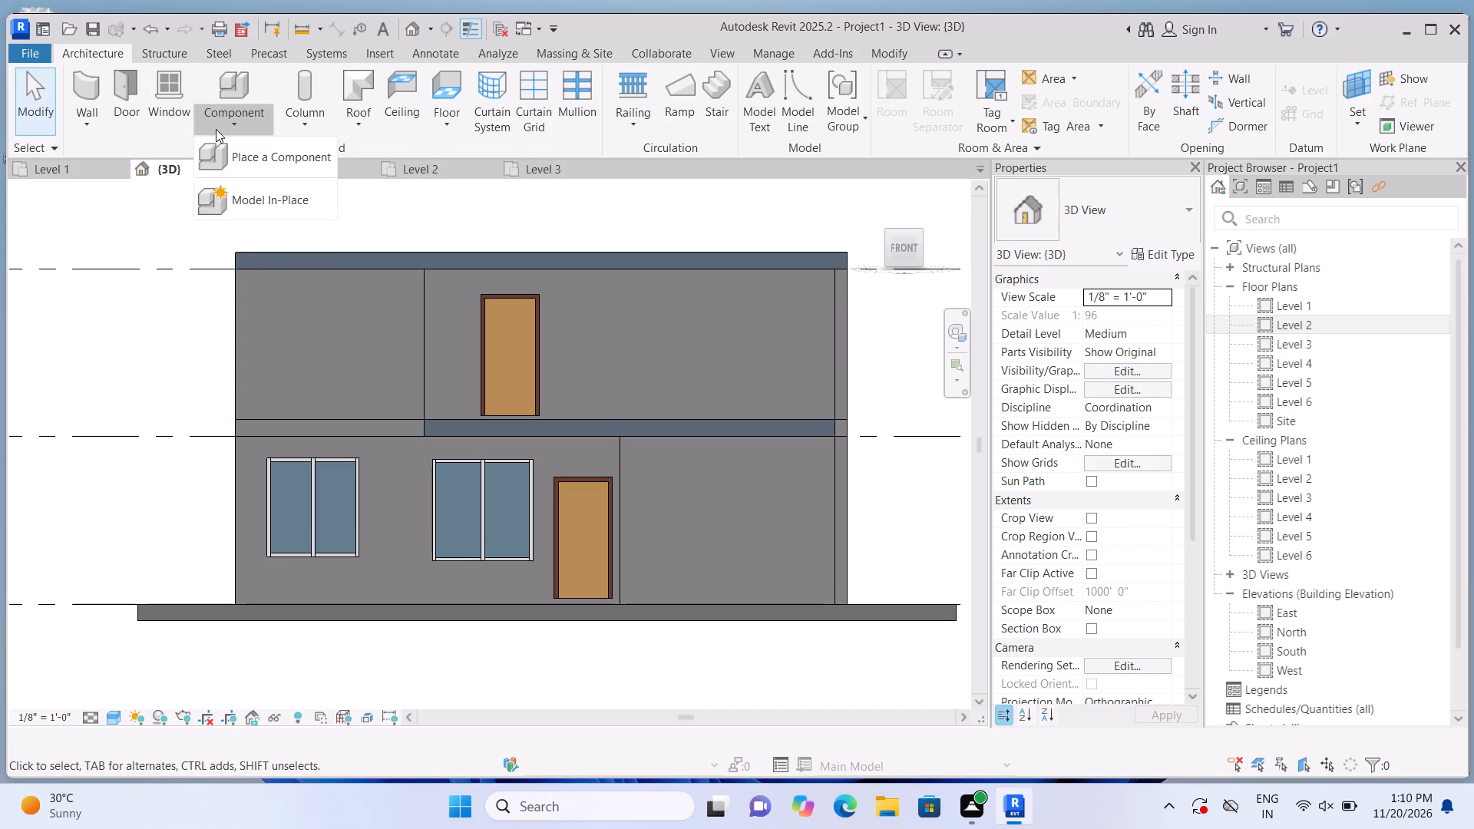
{"action": "left_click", "coordinate": [245, 193]}
{"action": "scroll", "coordinate": [771, 305], "scroll_direction": "down", "scroll_amount": 3}
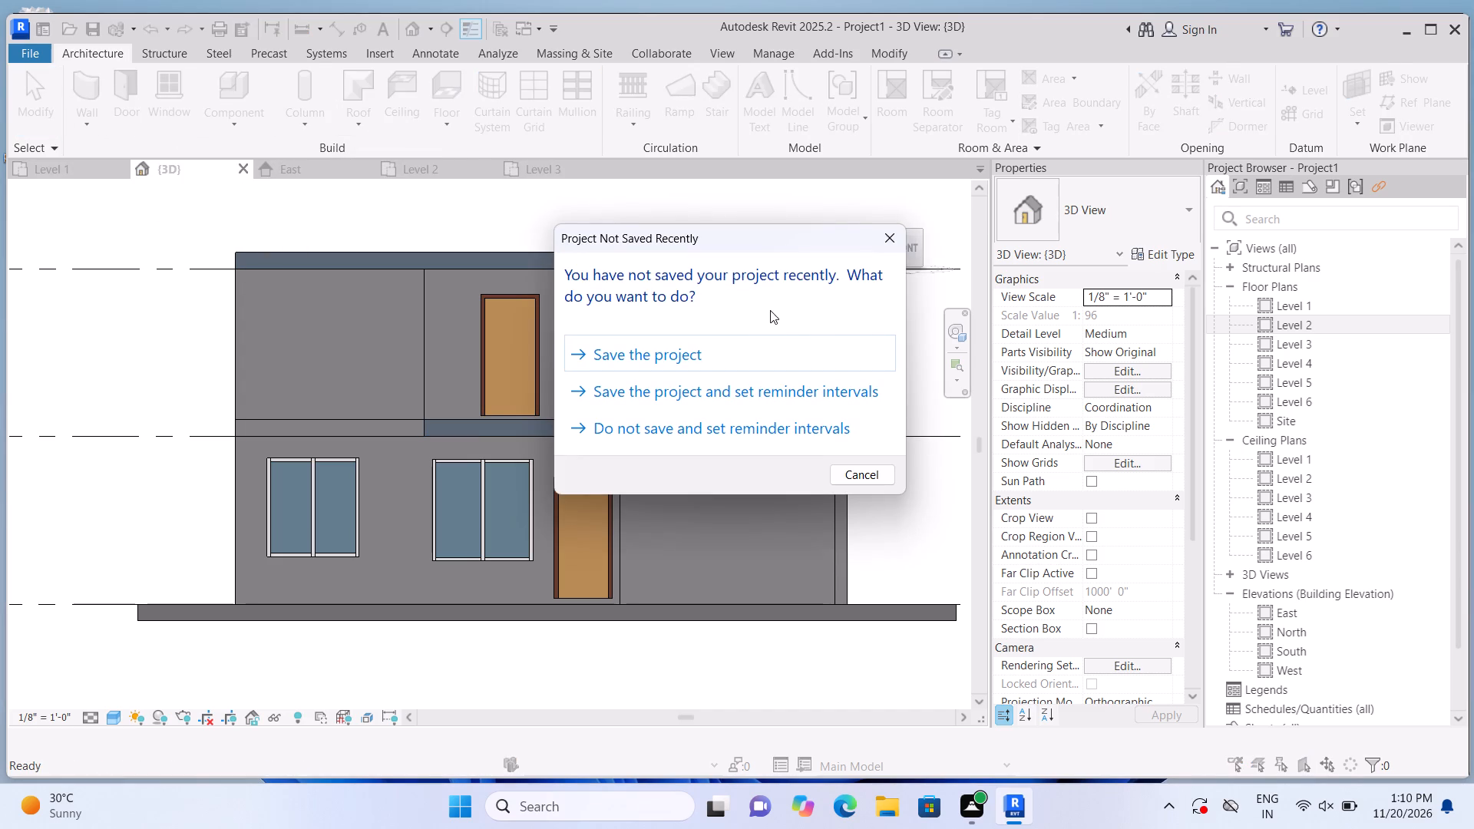
{"action": "left_click", "coordinate": [894, 241]}
{"action": "scroll", "coordinate": [775, 357], "scroll_direction": "down", "scroll_amount": 5}
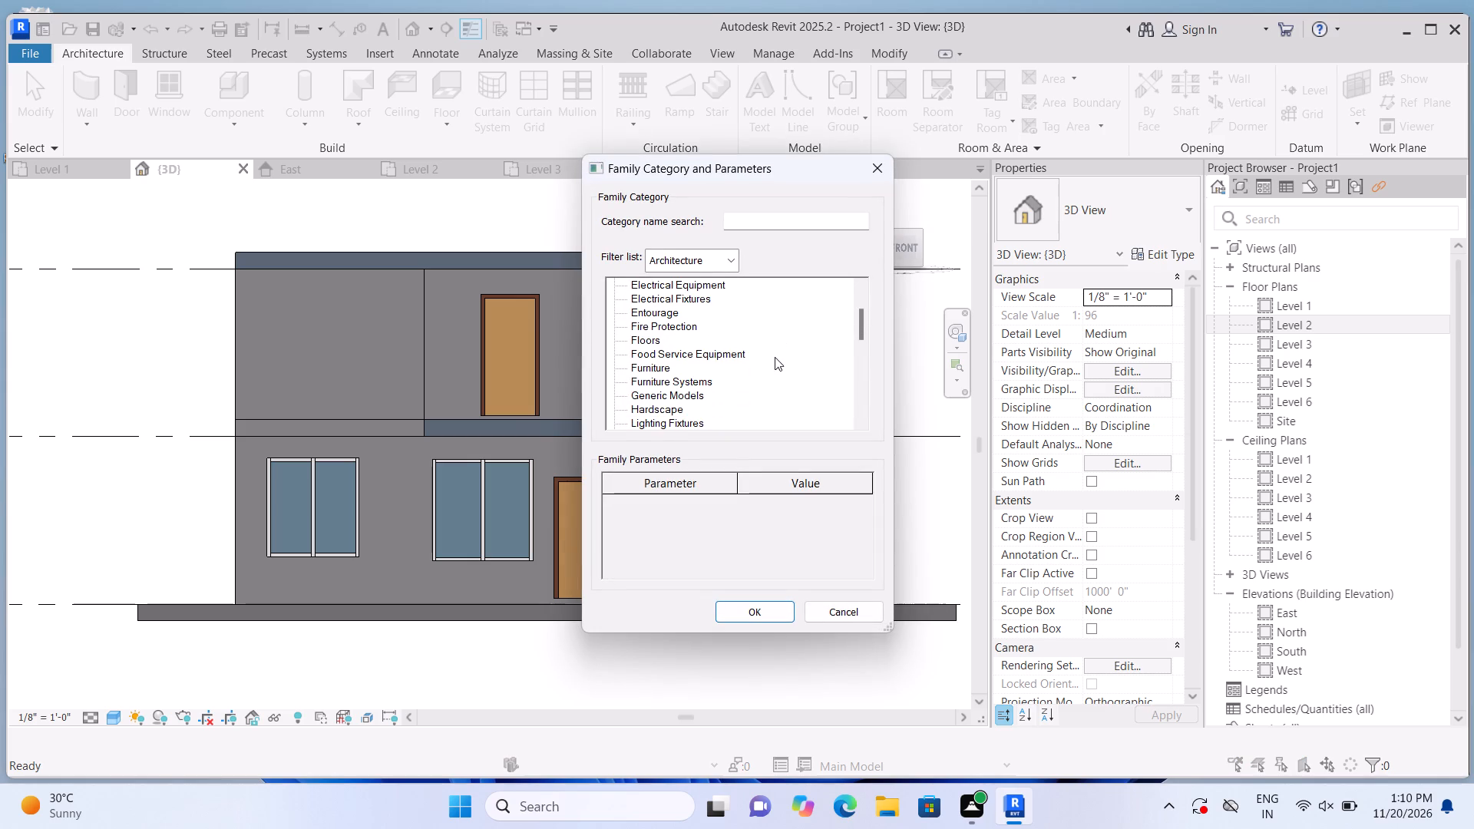
{"action": "left_click", "coordinate": [699, 395]}
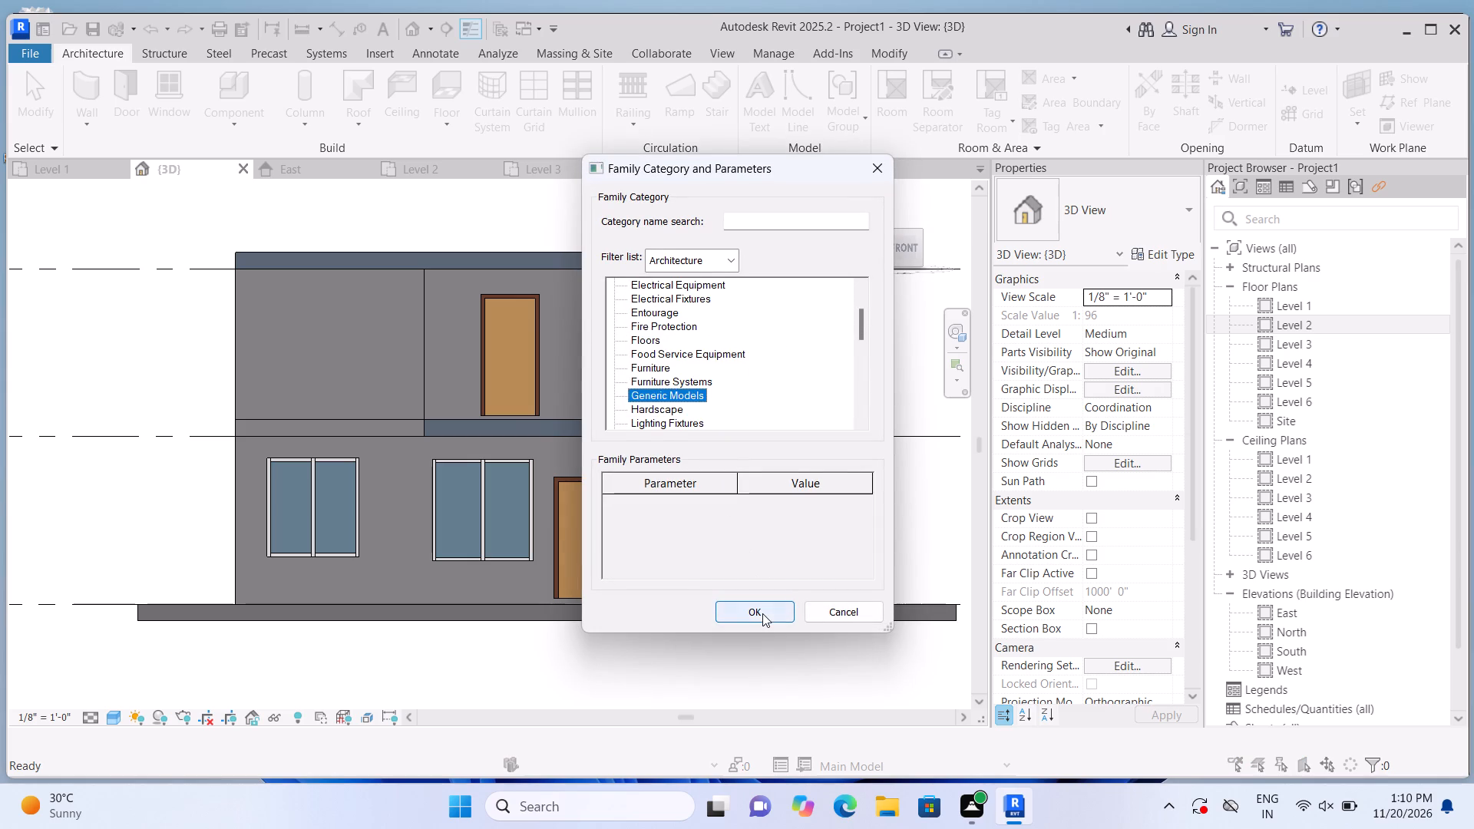
{"action": "left_click", "coordinate": [762, 613]}
{"action": "left_click", "coordinate": [783, 424]}
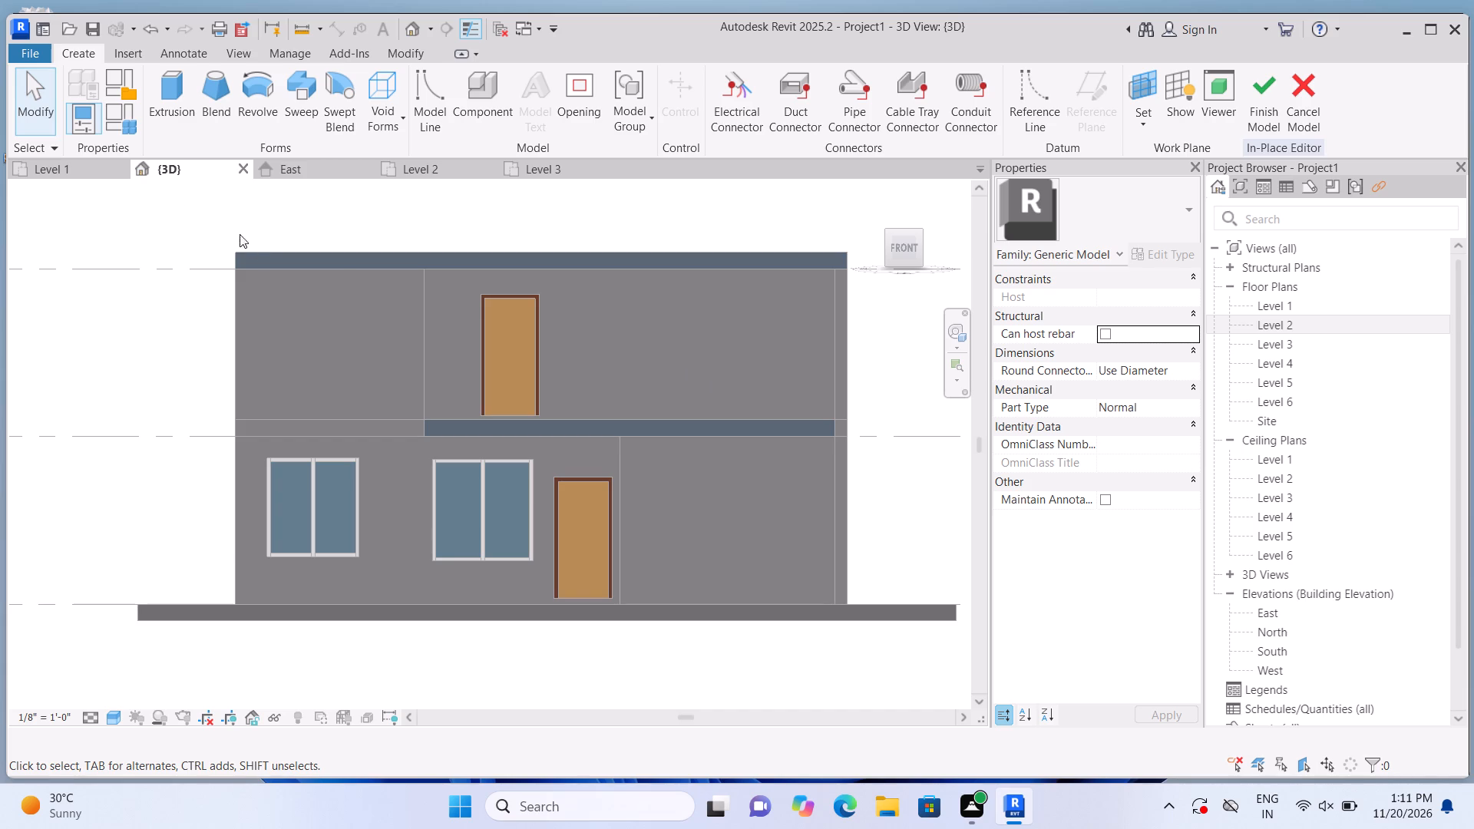
Extrude a rectangle about 27'-9" by 1'-0" on the top roof slab's front face, ending at its right end, 1'-0" deep.
{"action": "left_click", "coordinate": [160, 88]}
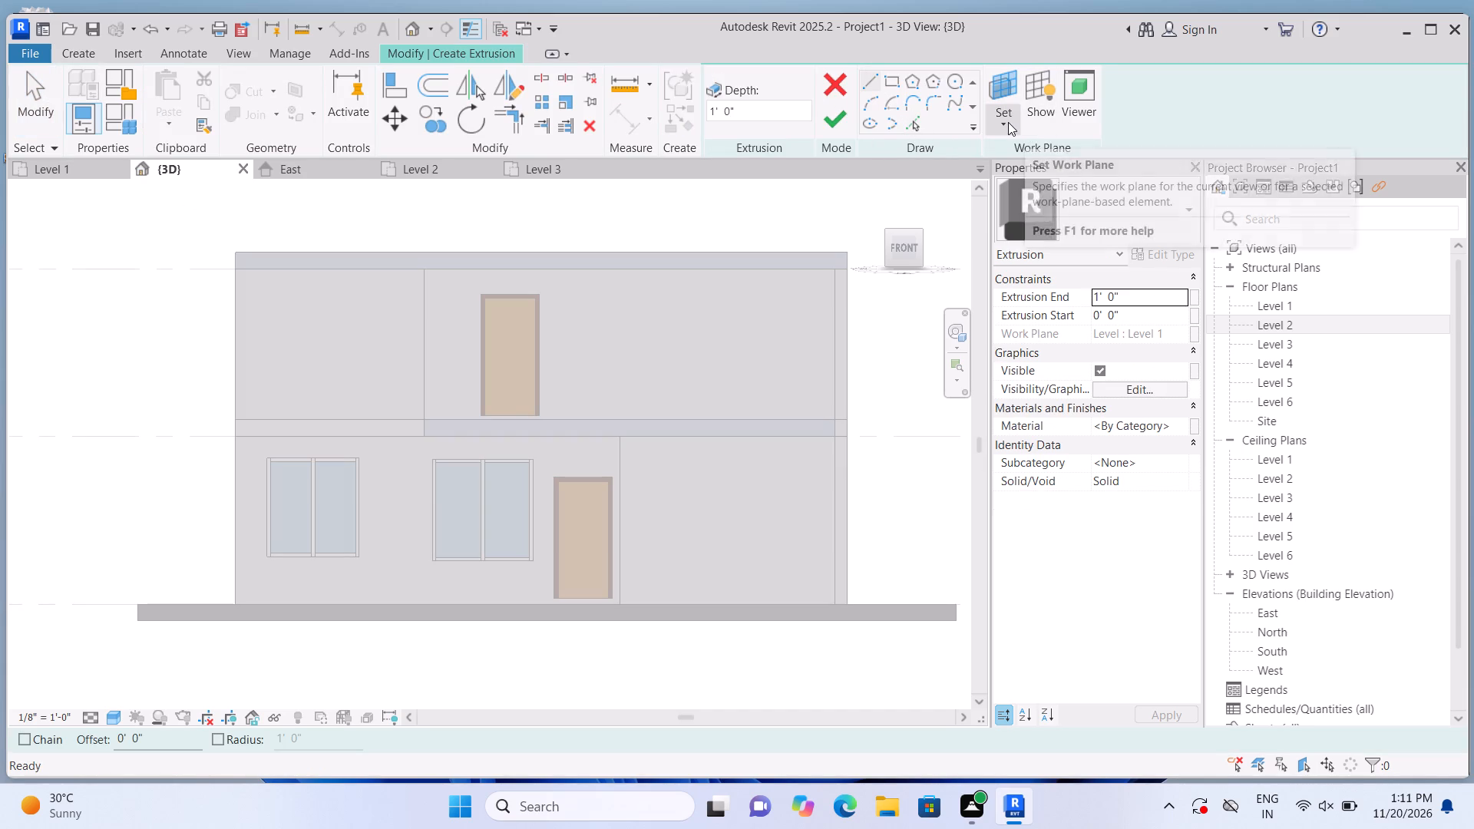
{"action": "double_click", "coordinate": [1008, 122]}
{"action": "left_click", "coordinate": [1000, 122]}
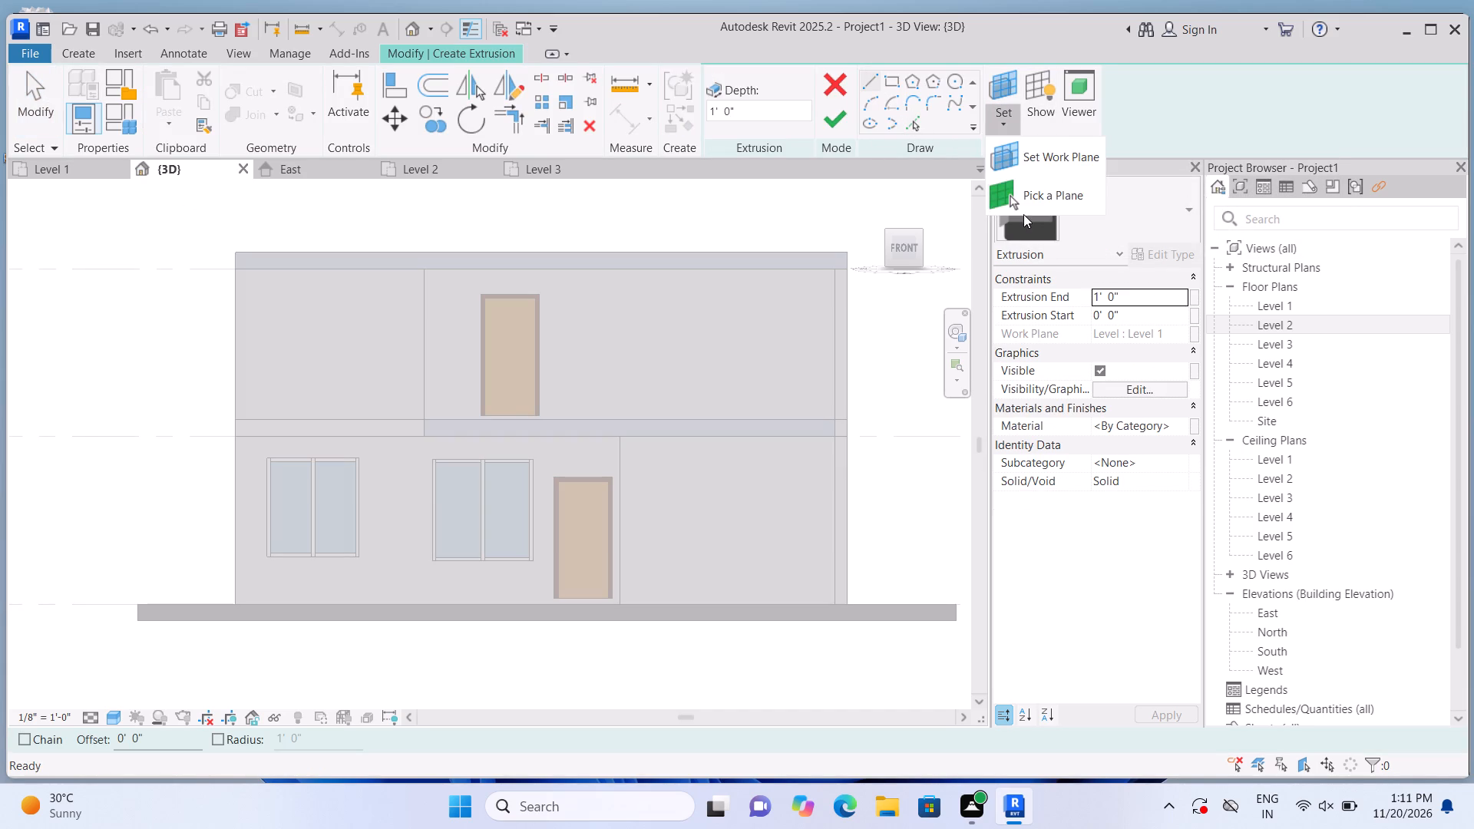
{"action": "left_click", "coordinate": [1023, 204]}
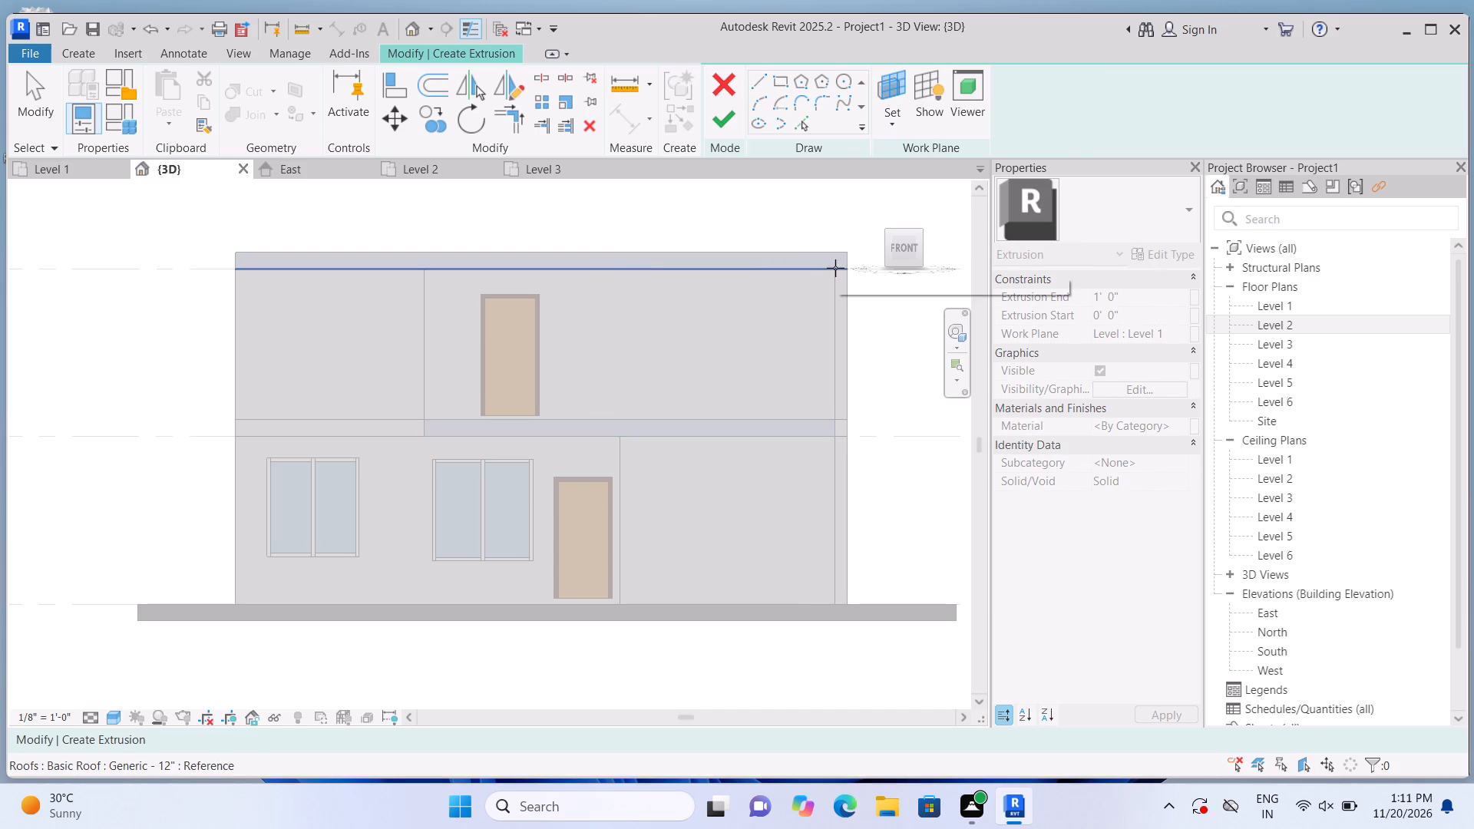
{"action": "left_click", "coordinate": [852, 262]}
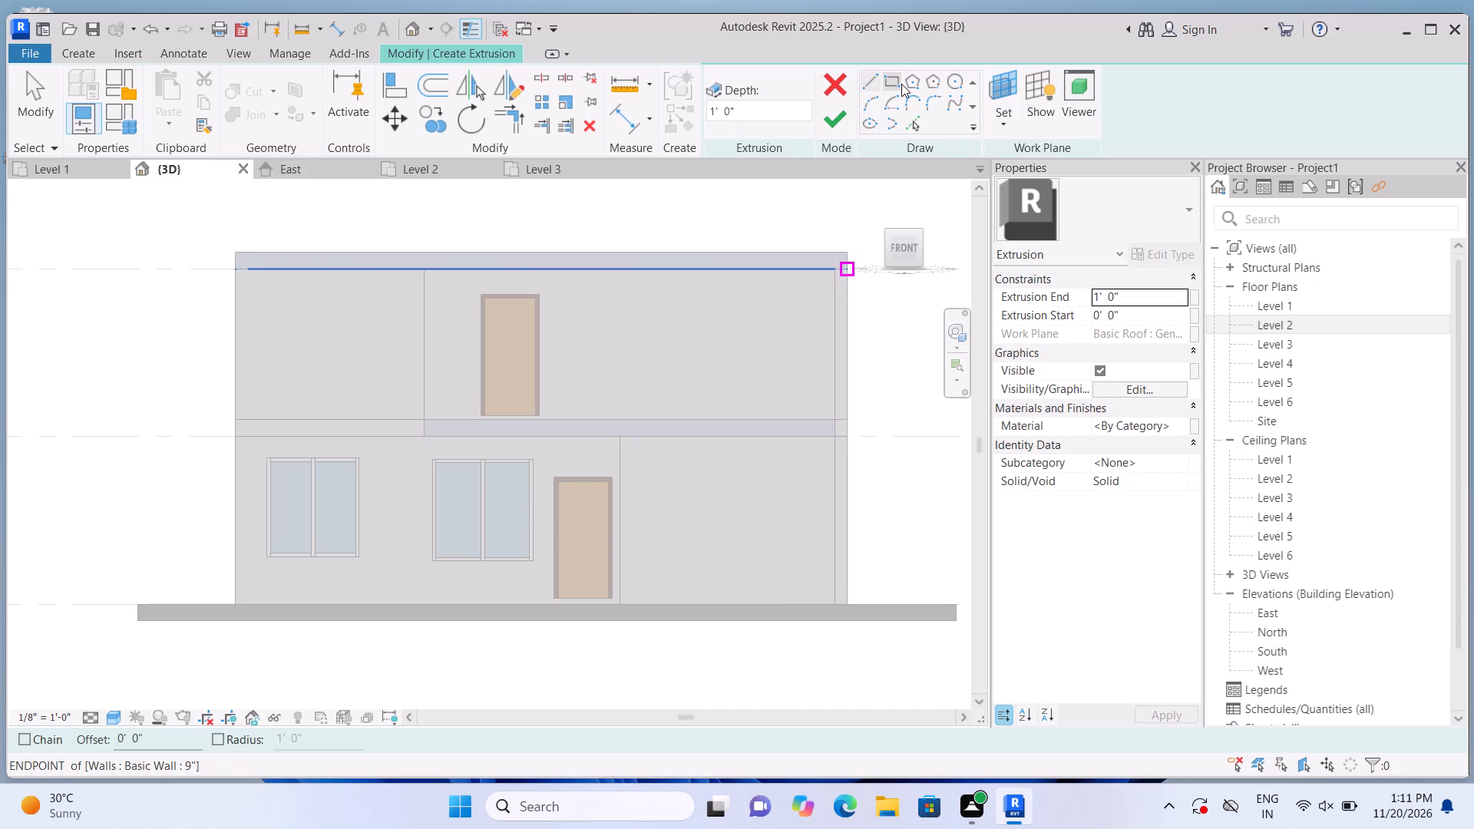
{"action": "left_click", "coordinate": [901, 84]}
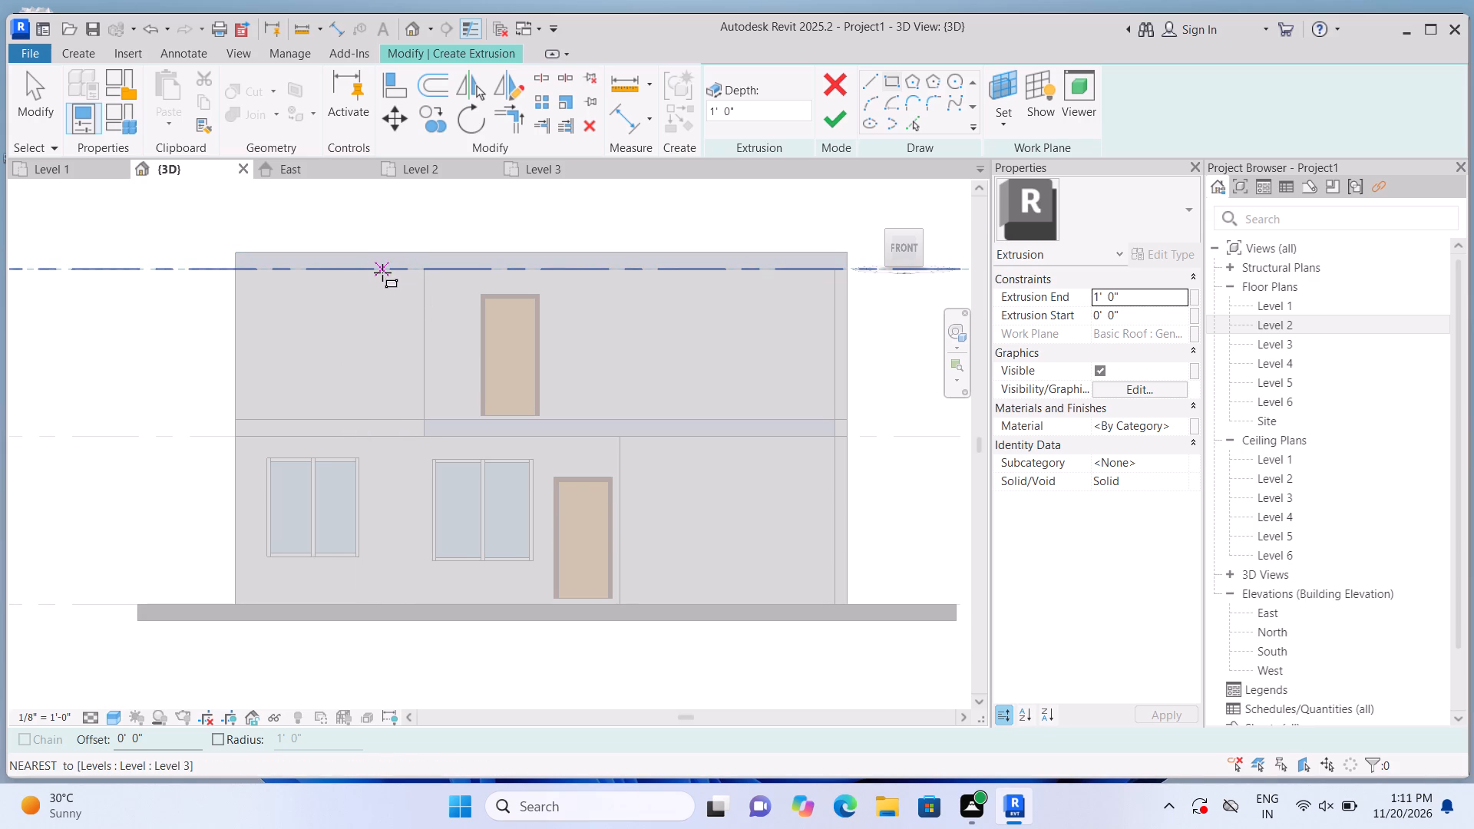
{"action": "left_click", "coordinate": [382, 272]}
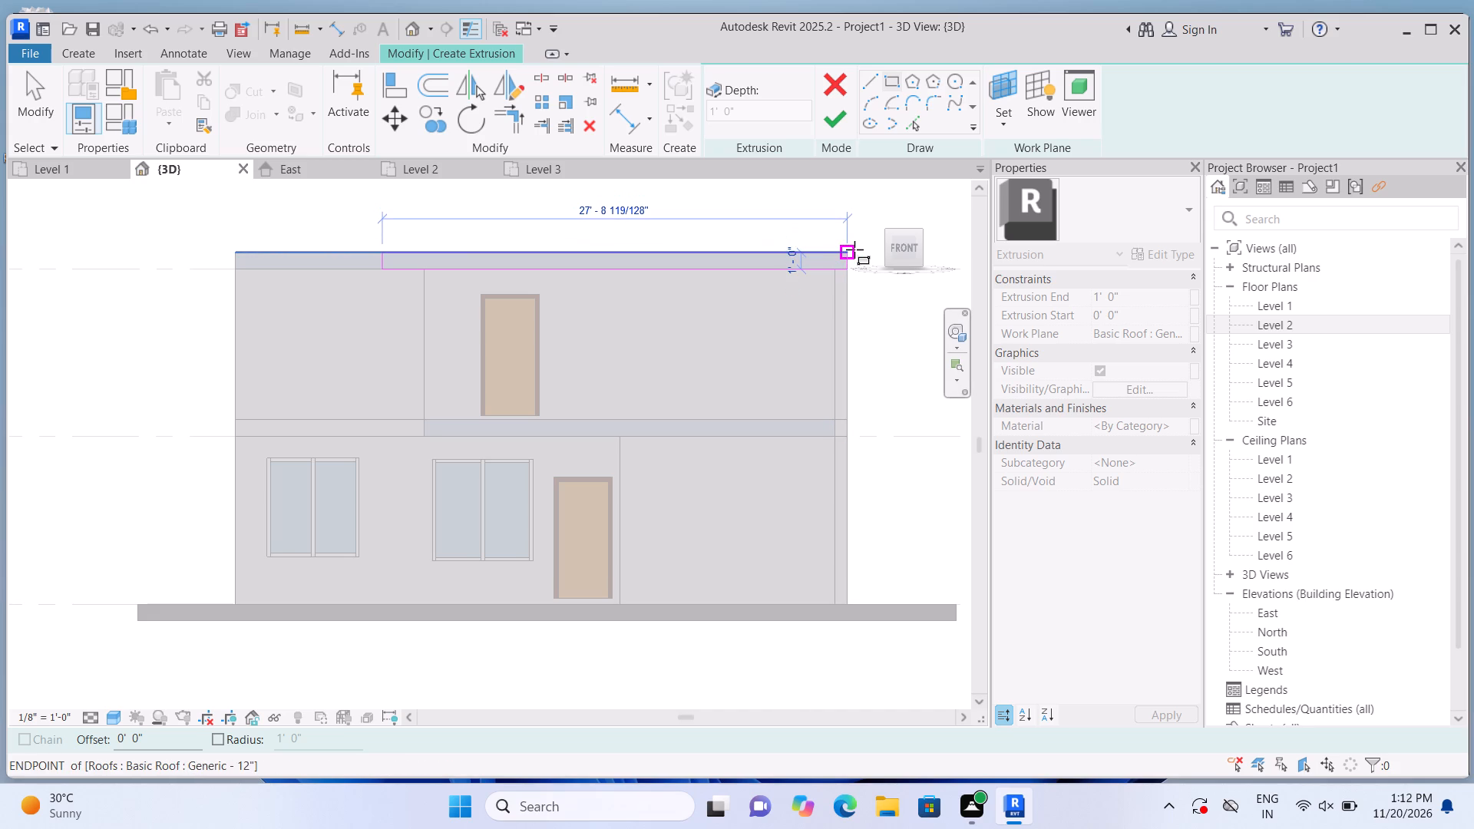
{"action": "left_click", "coordinate": [854, 249]}
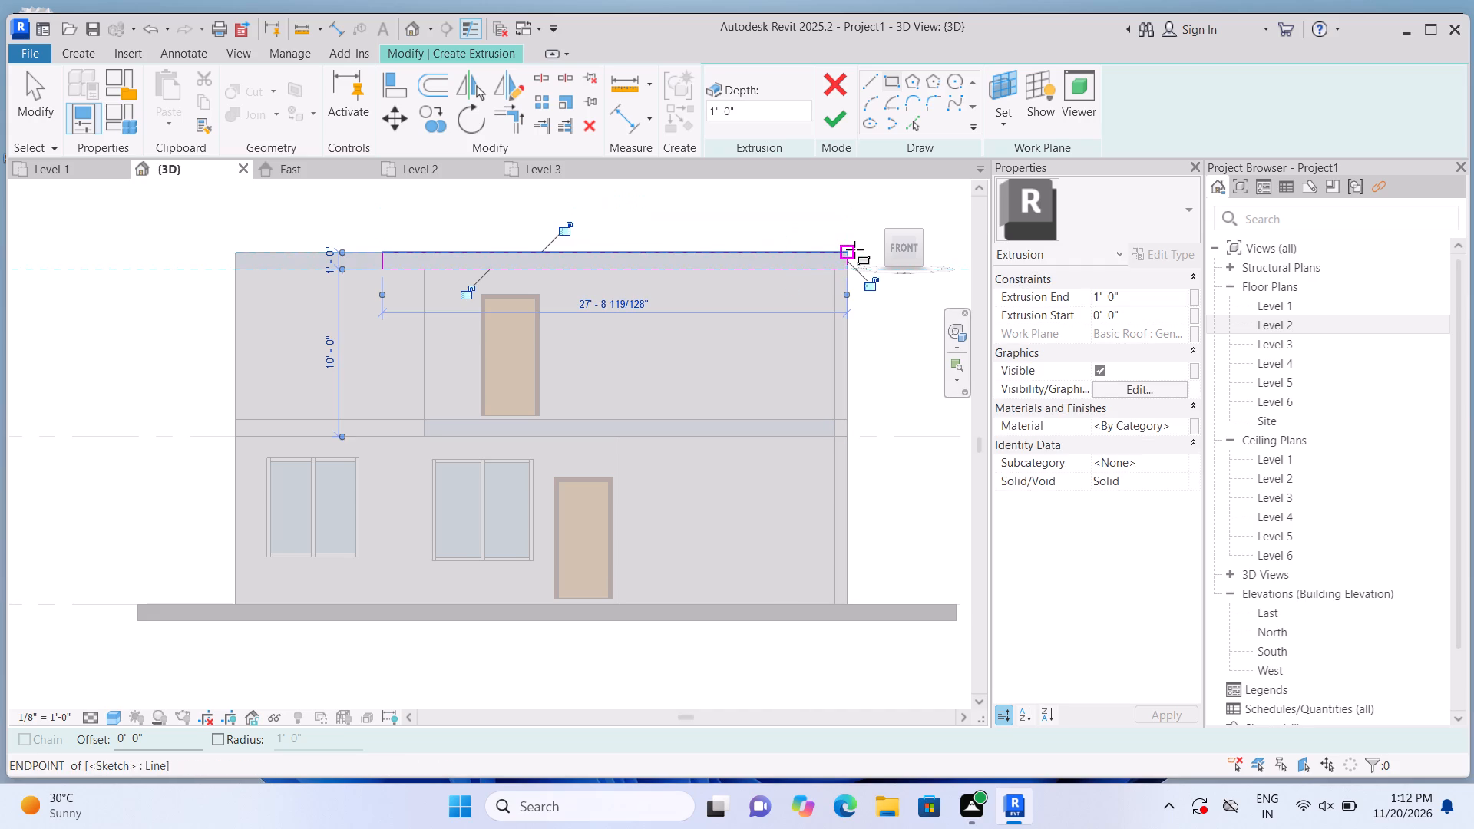
{"action": "left_click", "coordinate": [834, 122]}
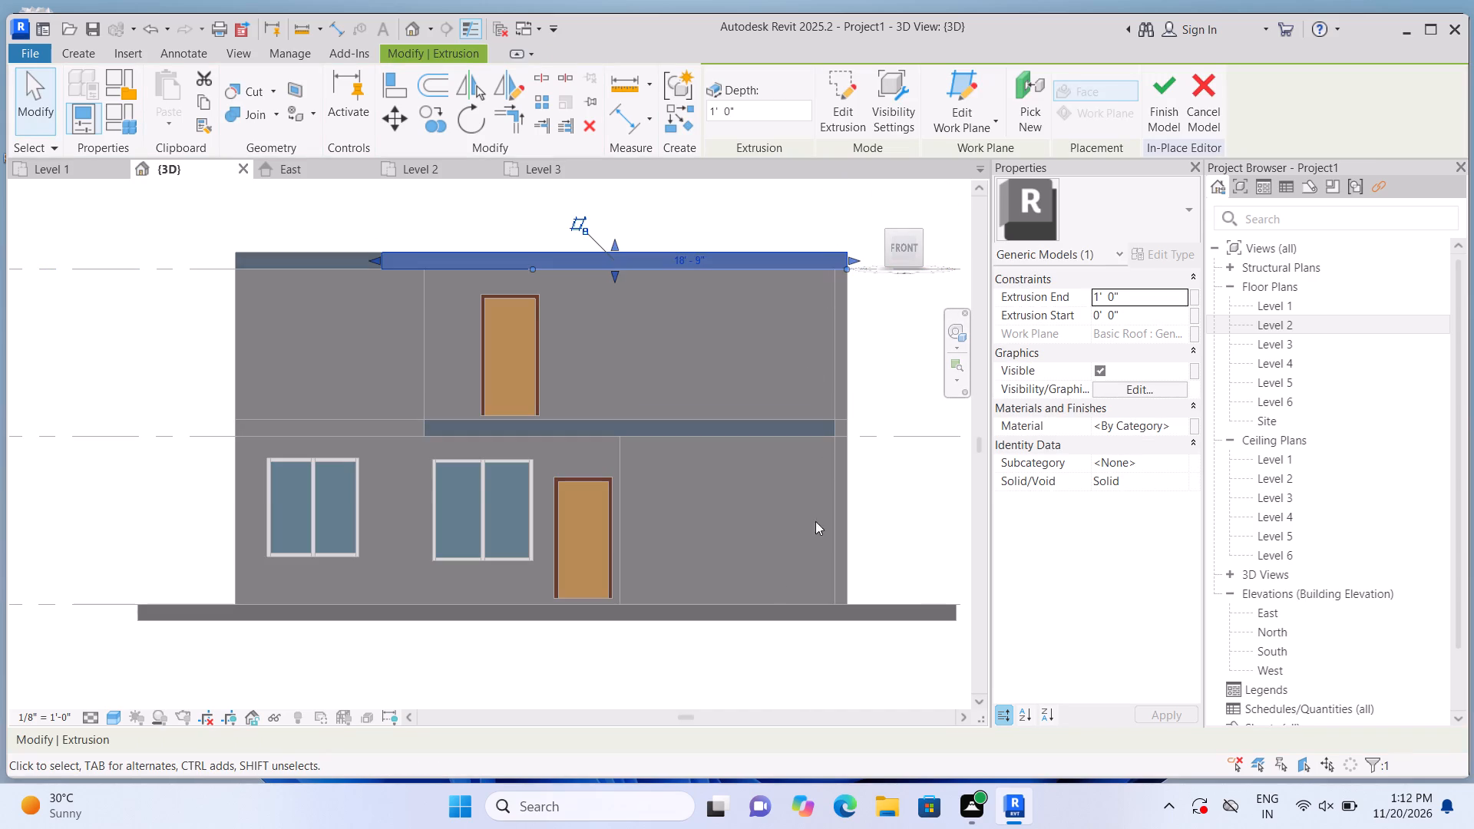
{"action": "left_click", "coordinate": [680, 670]}
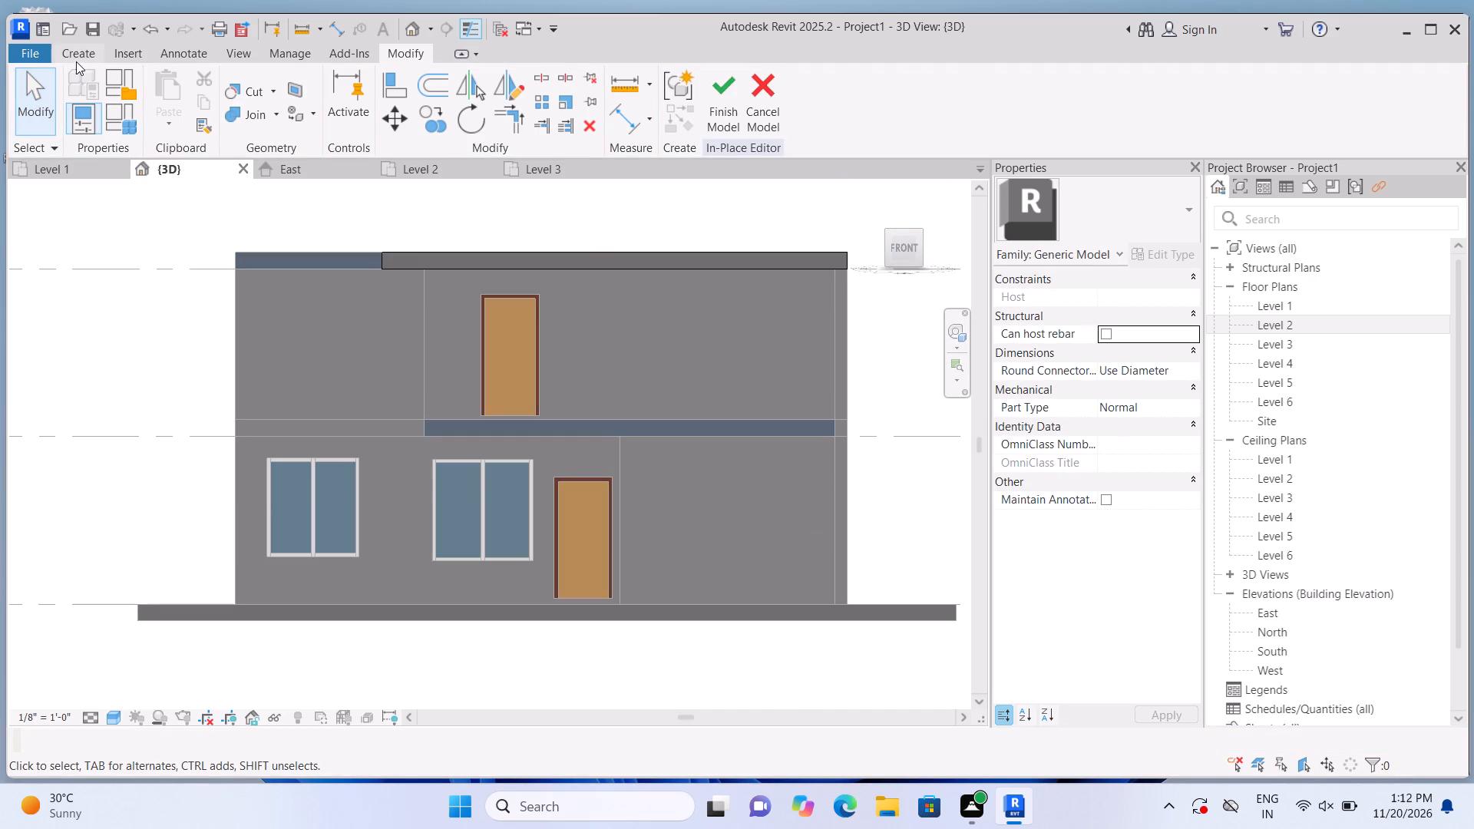
Extrude a matching band about 27'-9" by 1'-0" on the front face of the slab between the storeys, with 1'-0" depth.
{"action": "left_click", "coordinate": [81, 48]}
{"action": "left_click", "coordinate": [178, 87]}
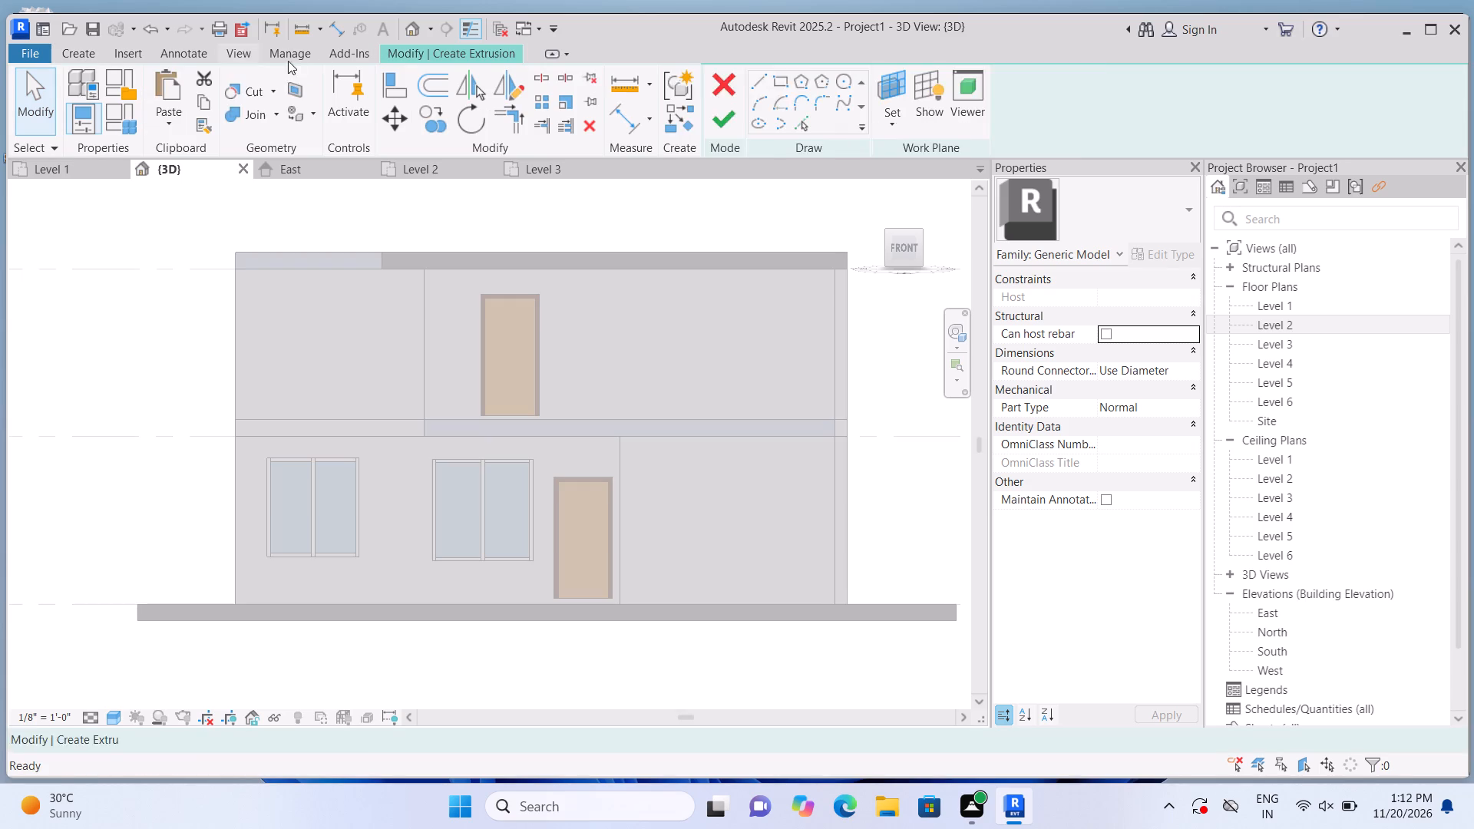
{"action": "left_click", "coordinate": [991, 132]}
{"action": "left_click", "coordinate": [1006, 203]}
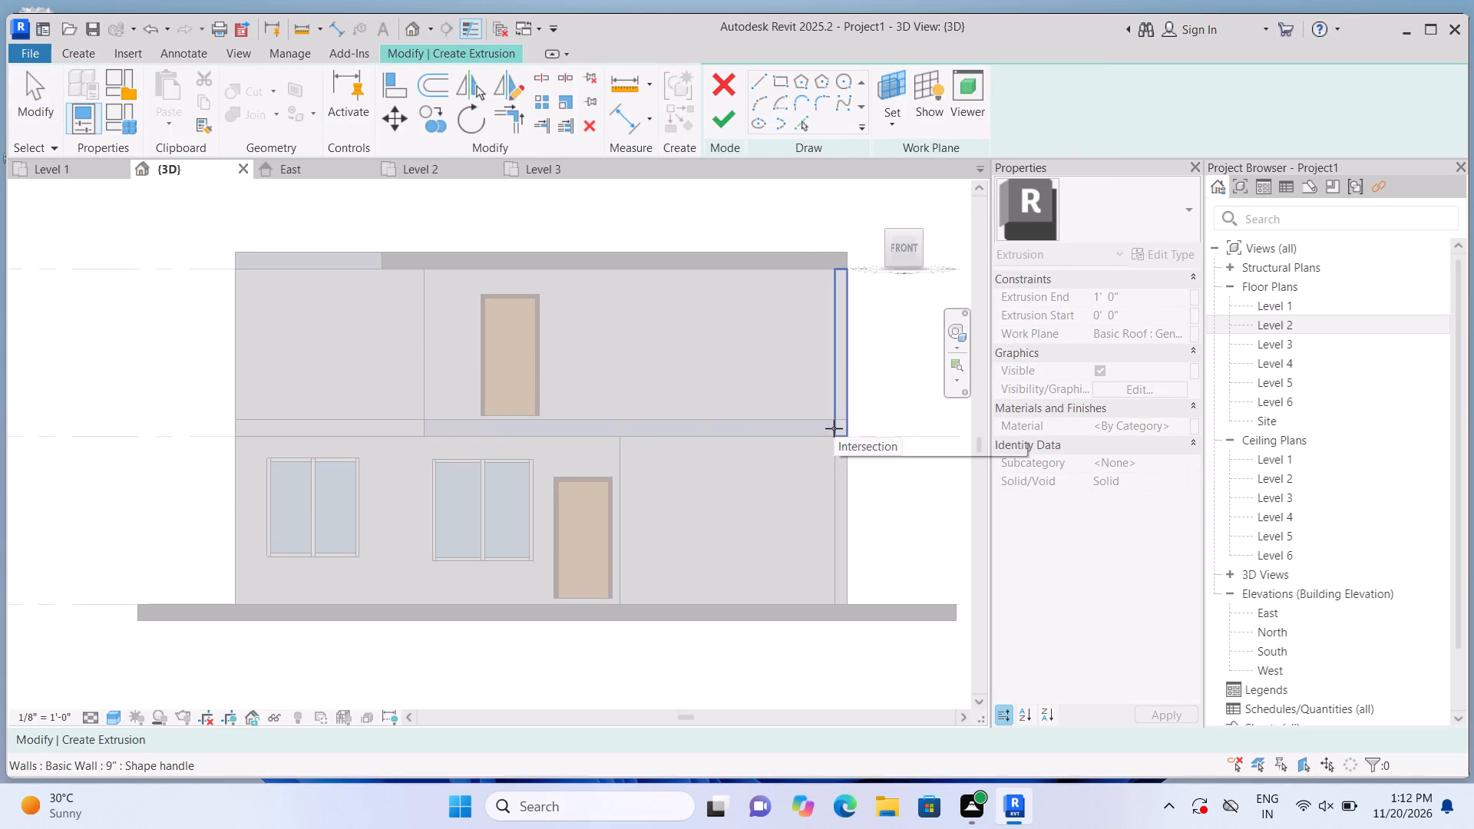
{"action": "scroll", "coordinate": [839, 433], "scroll_direction": "up", "scroll_amount": 5}
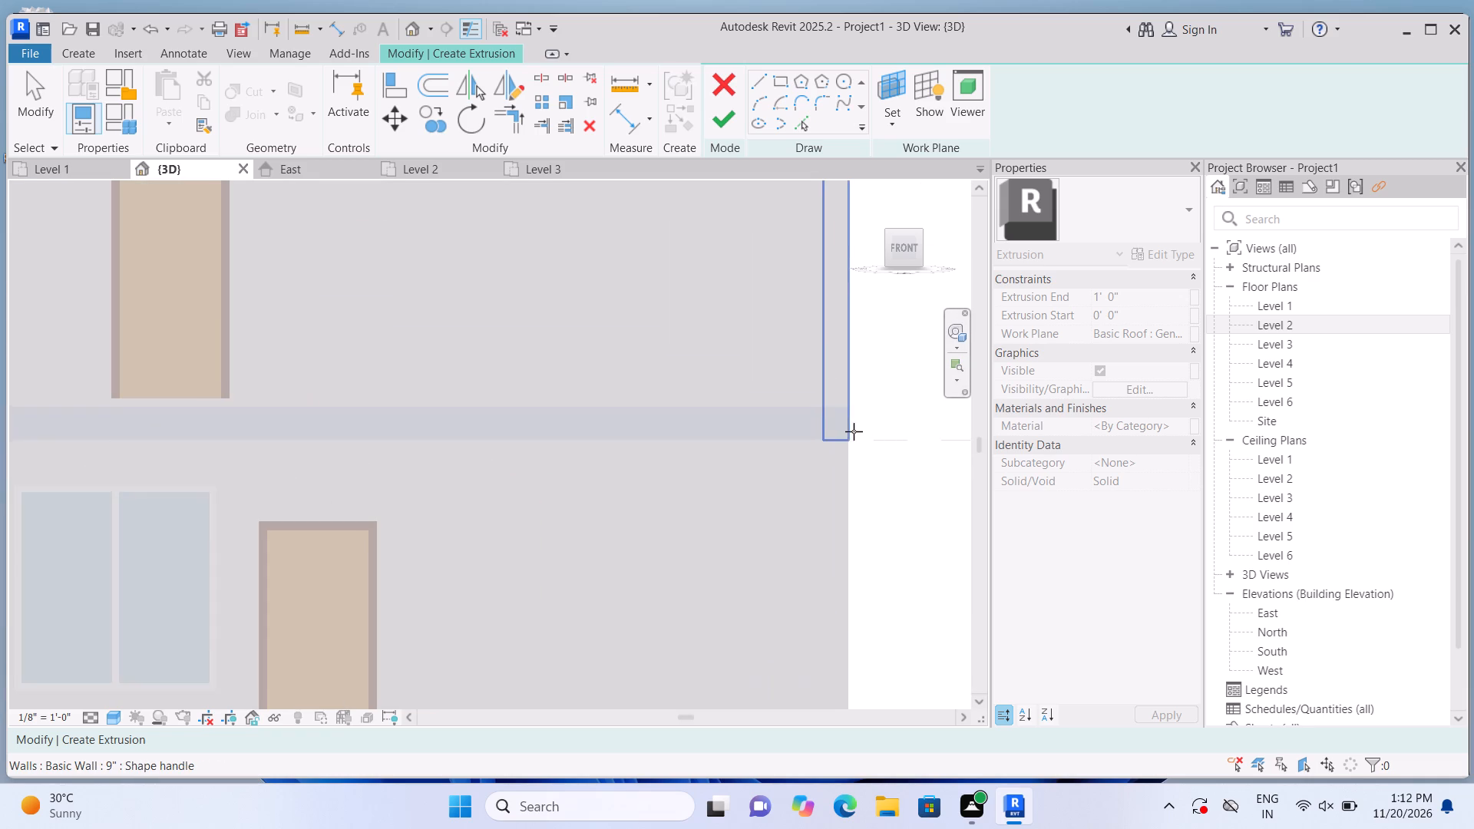
{"action": "left_click", "coordinate": [809, 421]}
{"action": "scroll", "coordinate": [868, 418], "scroll_direction": "down", "scroll_amount": 2}
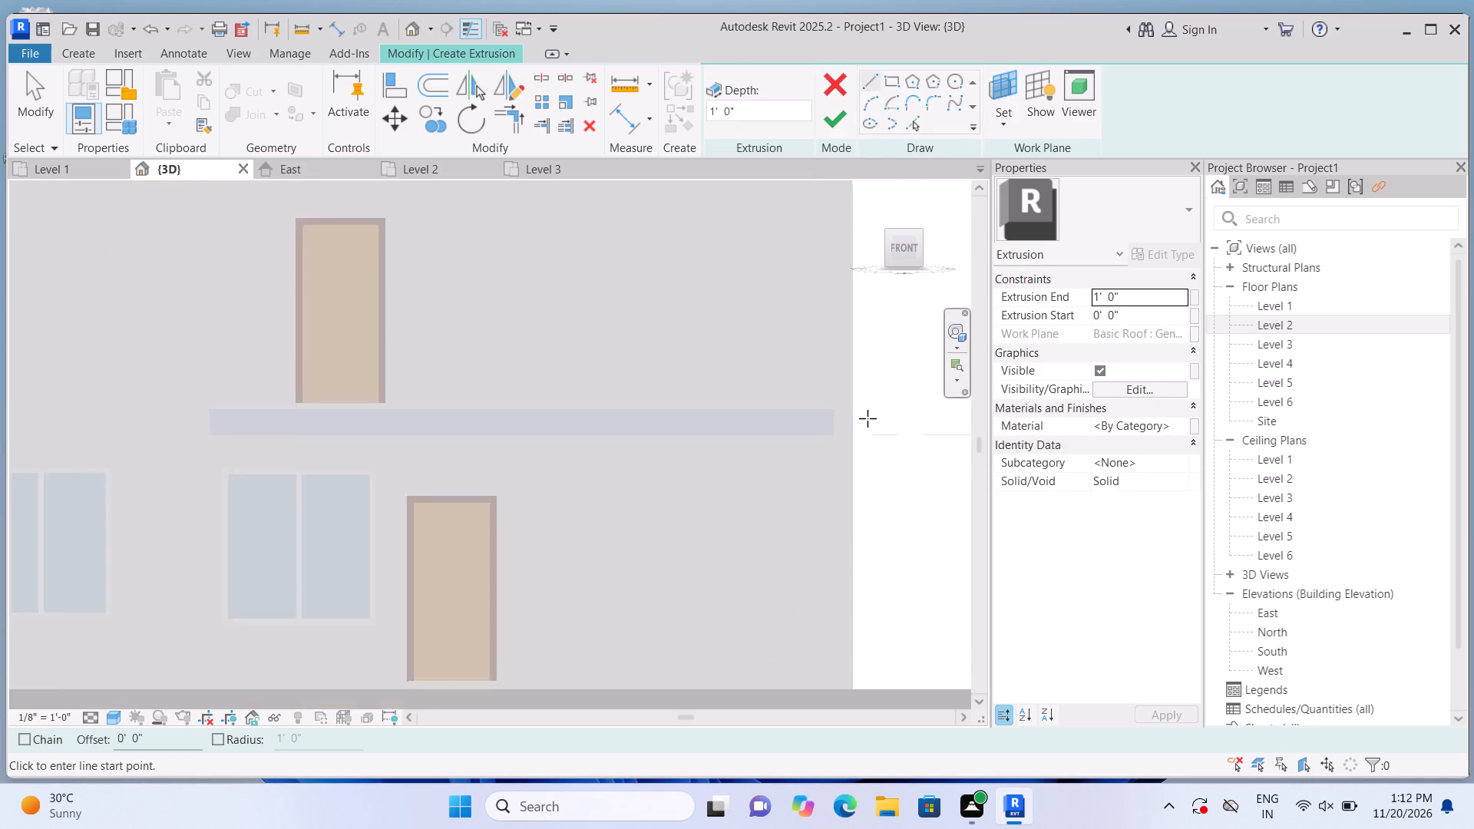
{"action": "scroll", "coordinate": [868, 418], "scroll_direction": "down", "scroll_amount": 4}
{"action": "scroll", "coordinate": [904, 370], "scroll_direction": "up", "scroll_amount": 3}
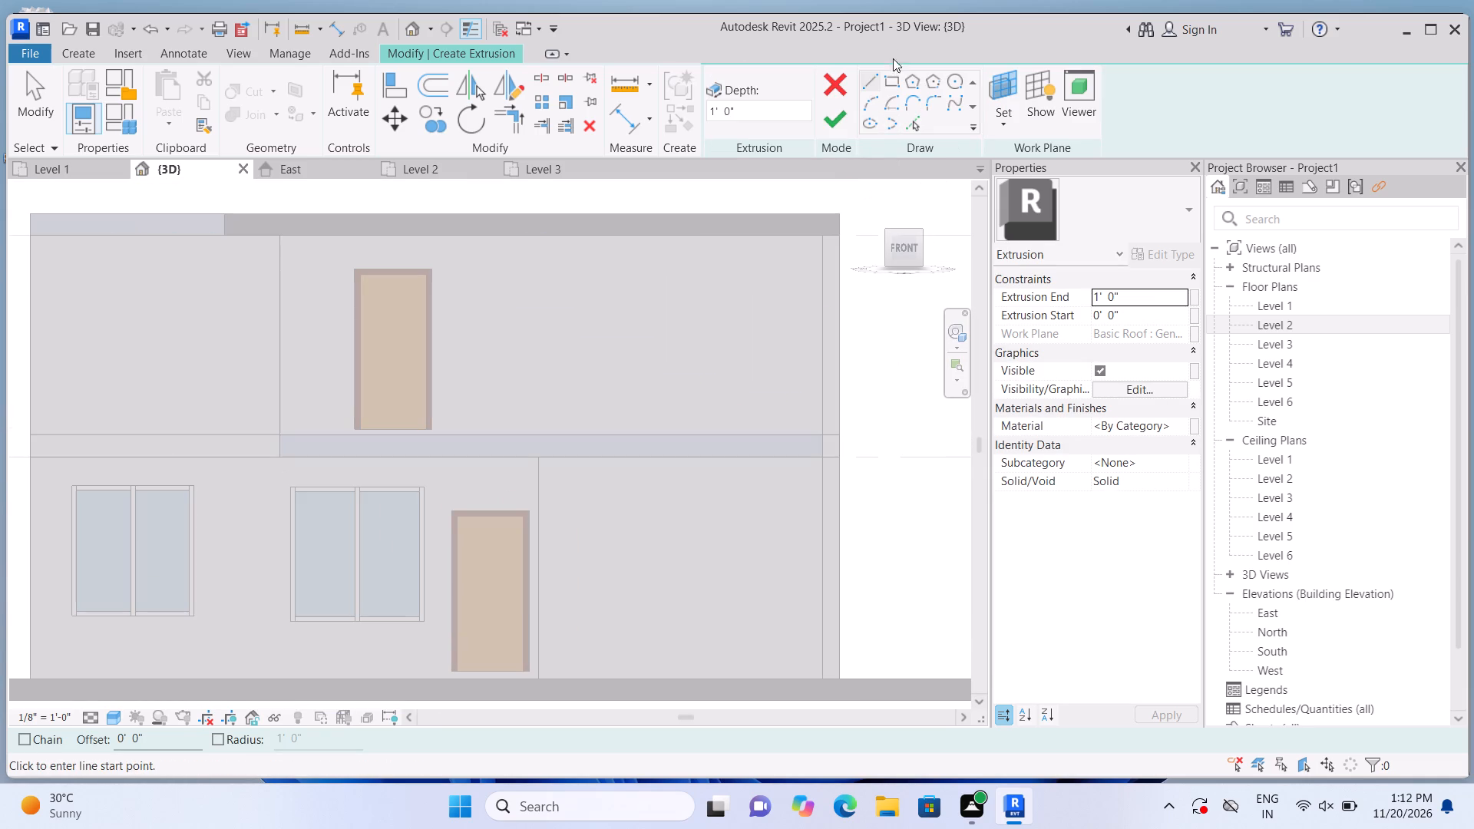
{"action": "left_click", "coordinate": [891, 83]}
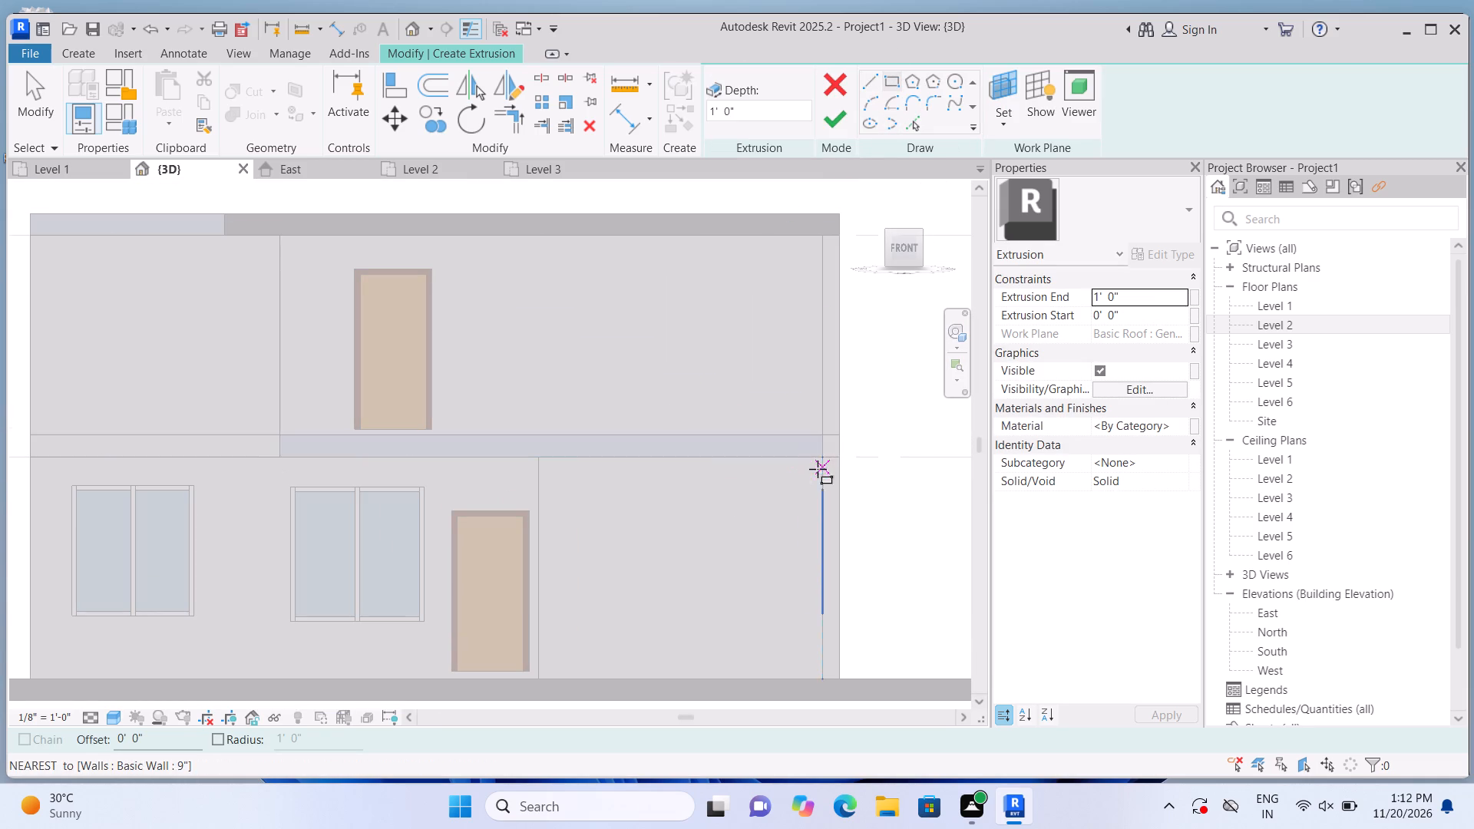
{"action": "left_click", "coordinate": [844, 451]}
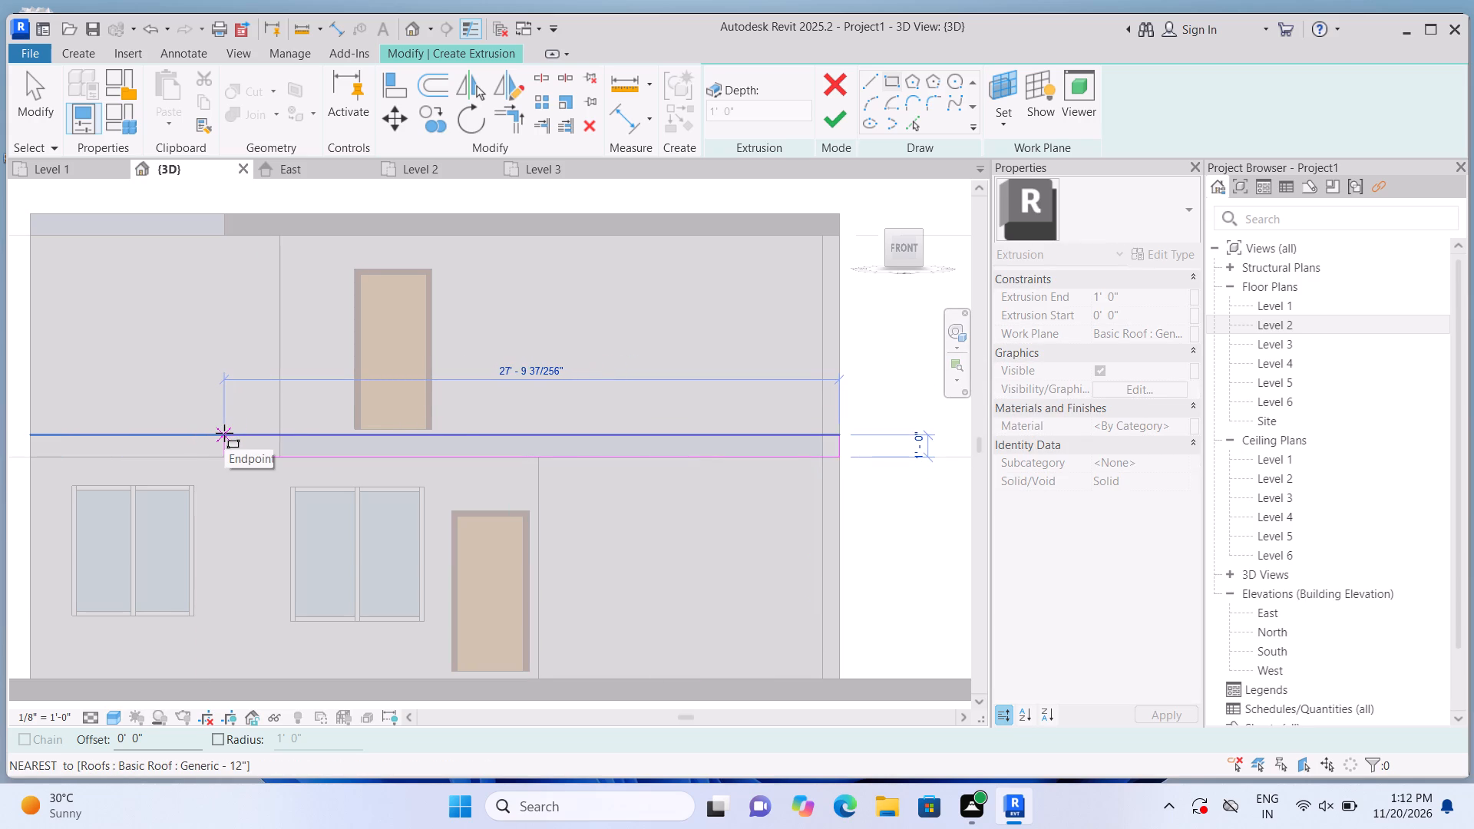
{"action": "left_click", "coordinate": [224, 433]}
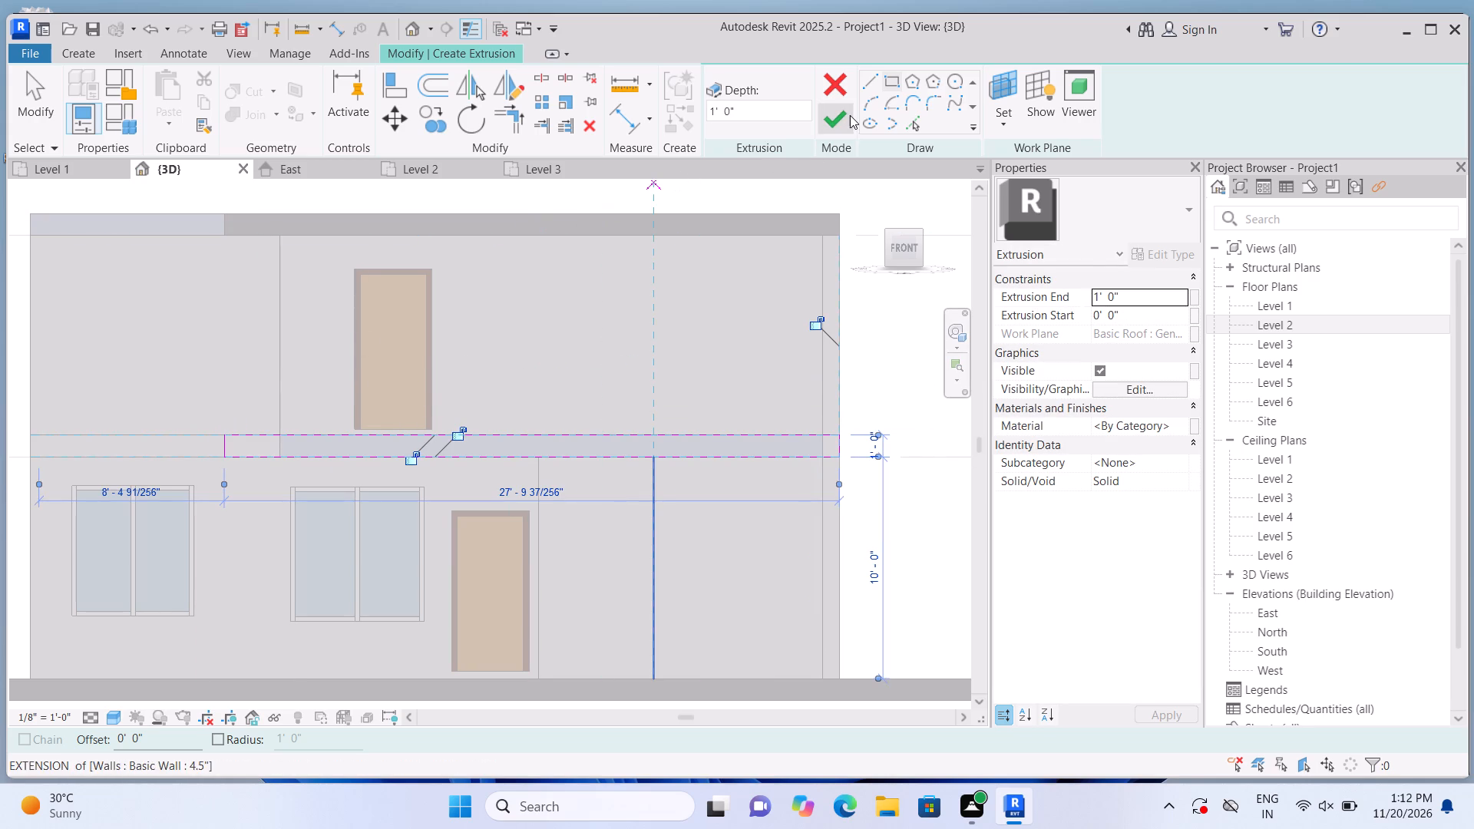
{"action": "left_click", "coordinate": [850, 115]}
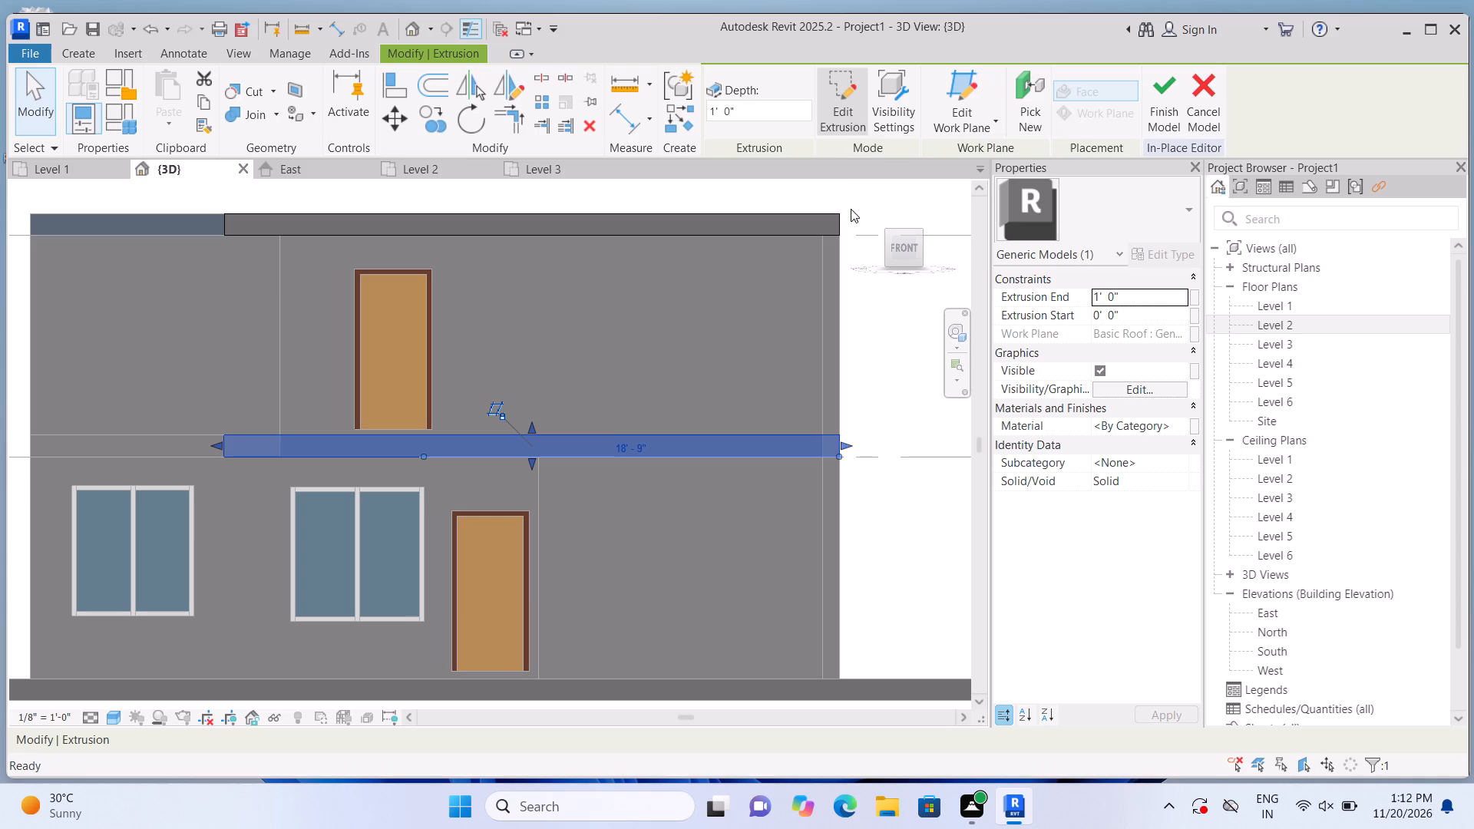
Extrude a fin rectangle about 2'-6" by 9'-0" on the upper storey's front wall, between both bands at their left ends, 1'-0" deep.
{"action": "left_click", "coordinate": [78, 55]}
{"action": "left_click", "coordinate": [182, 88]}
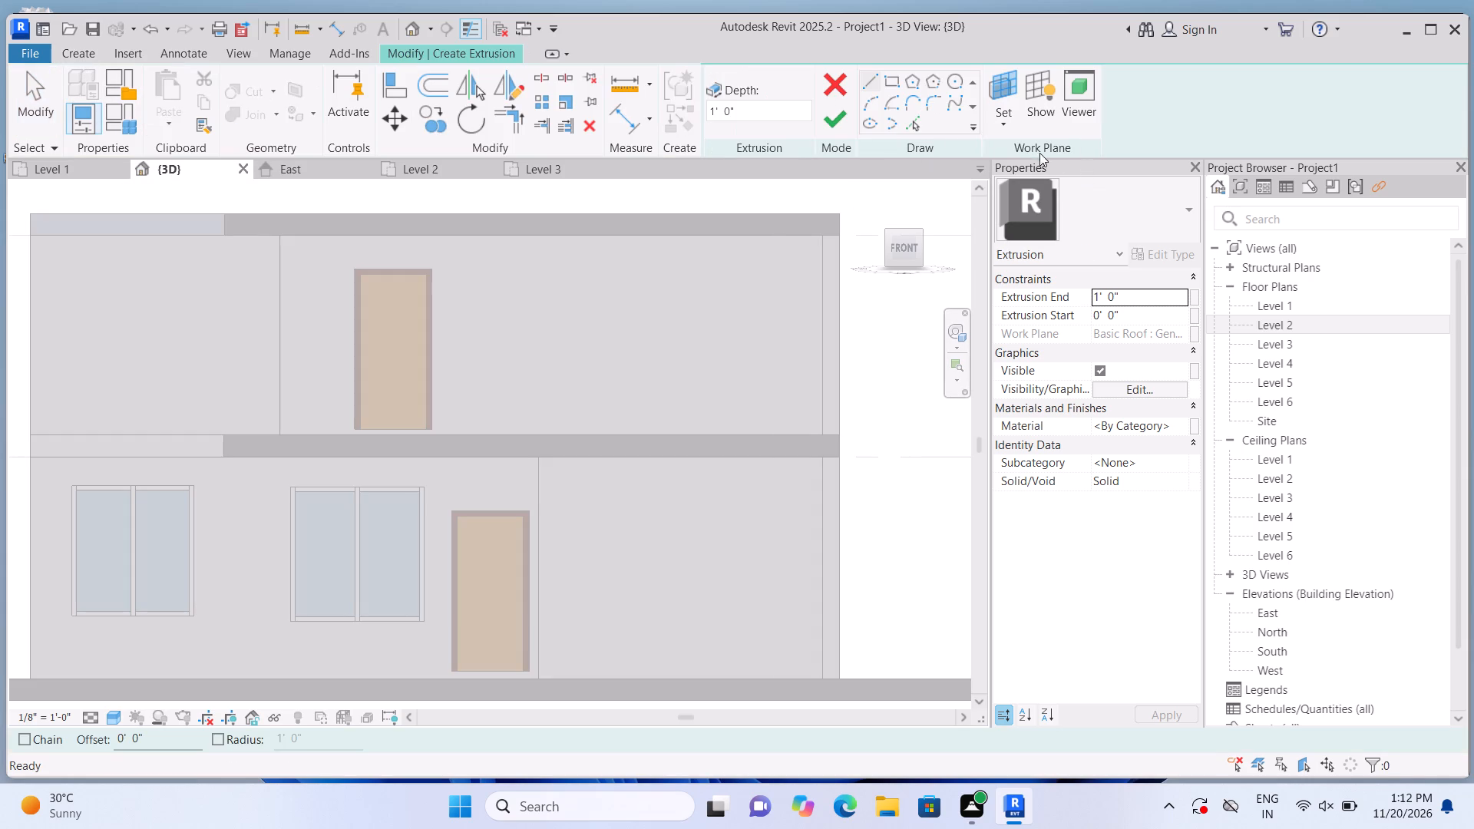
{"action": "left_click", "coordinate": [1013, 131]}
{"action": "left_click", "coordinate": [1026, 198]}
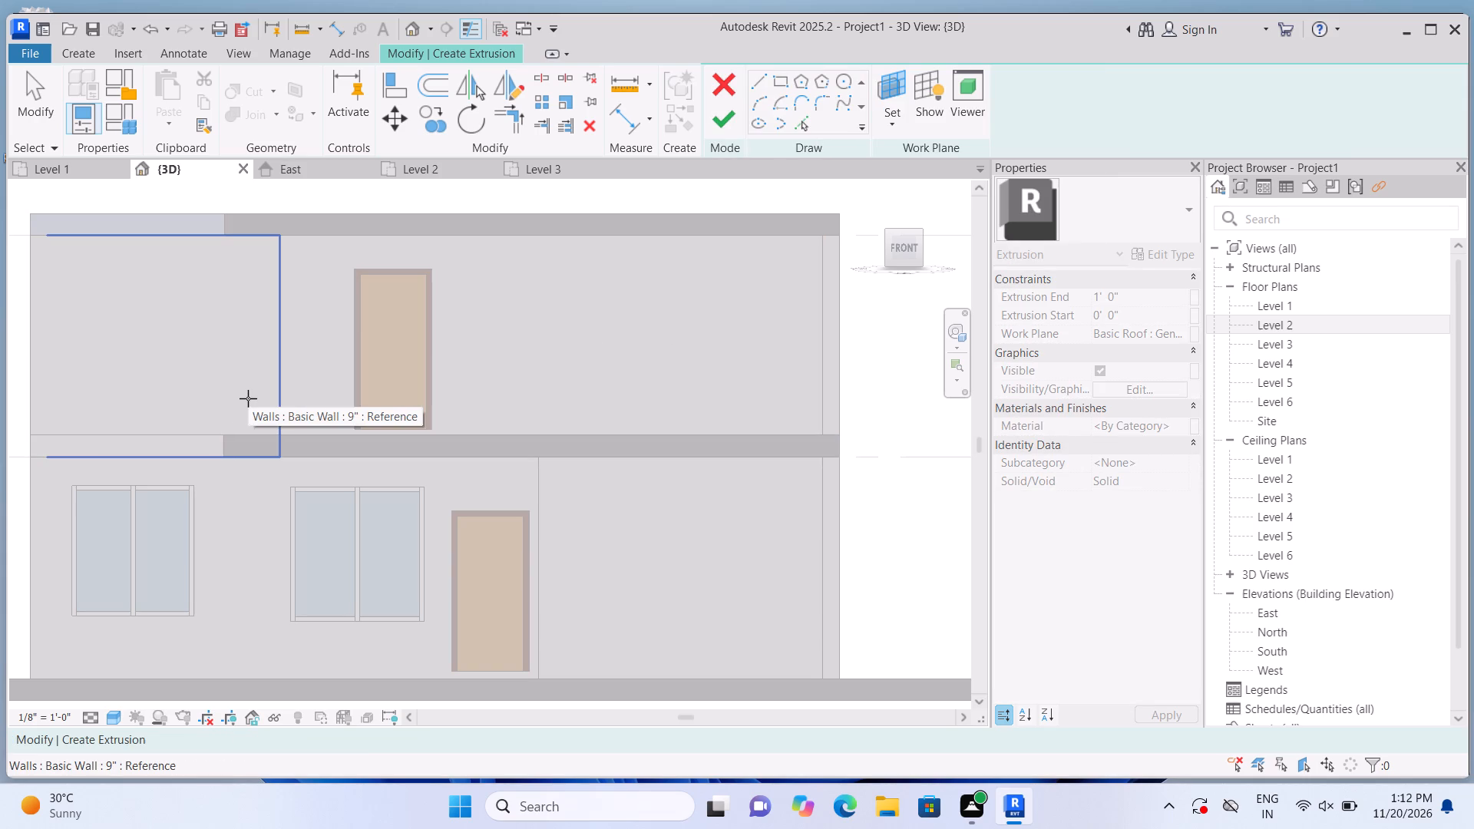
{"action": "left_click", "coordinate": [274, 434]}
{"action": "left_click", "coordinate": [888, 86]}
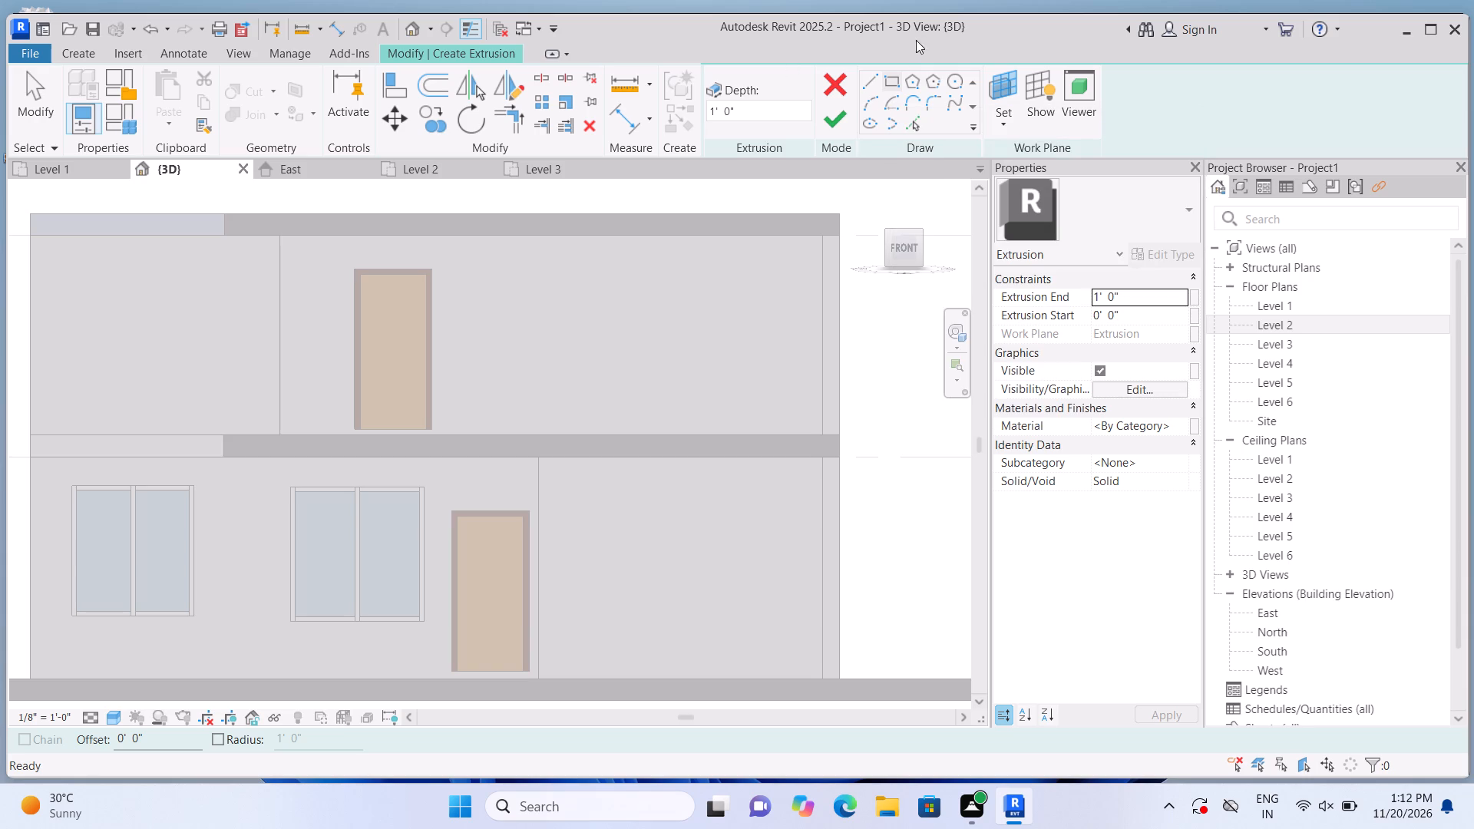
{"action": "left_click", "coordinate": [1005, 118]}
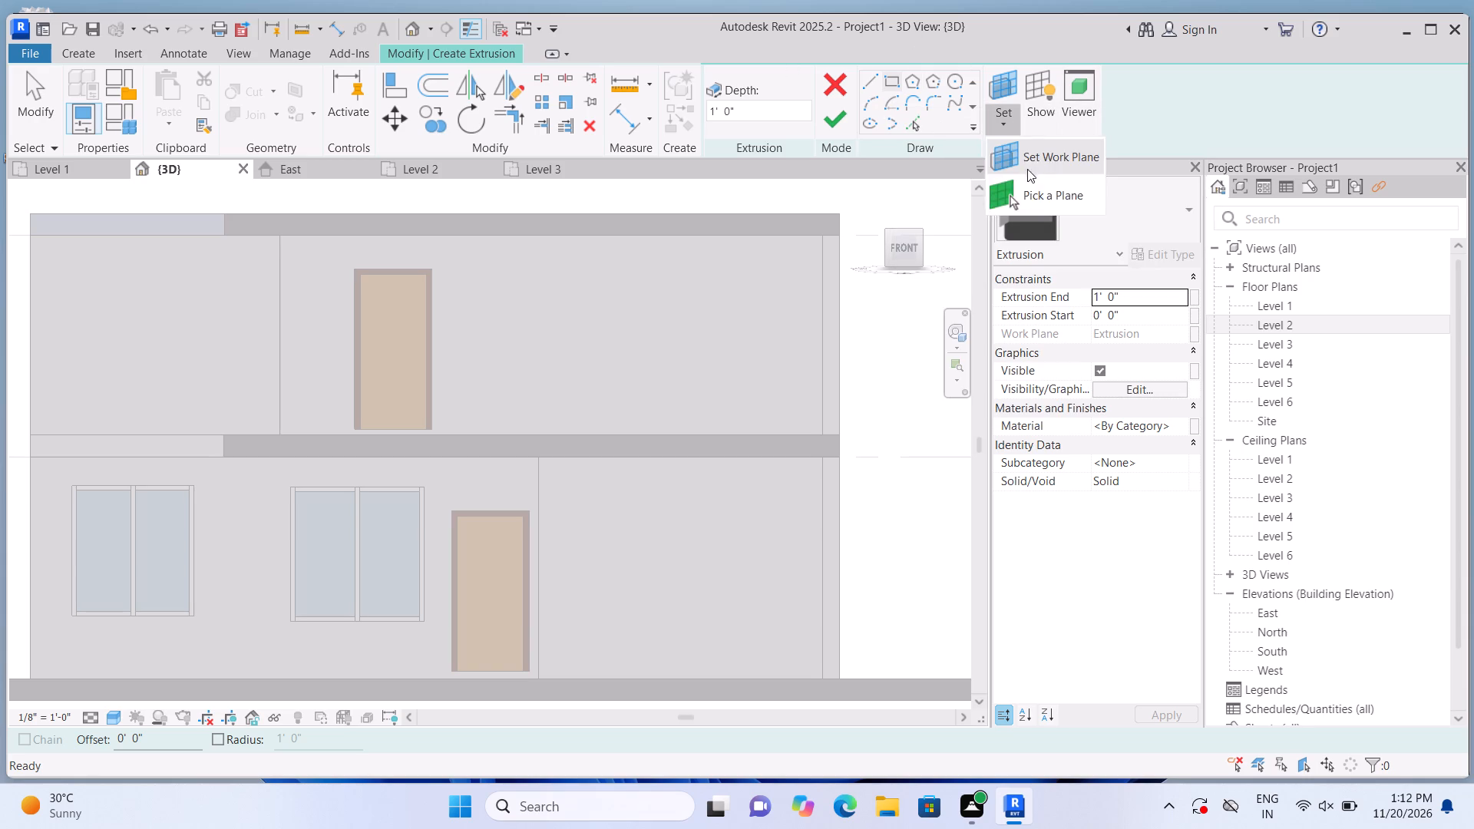
{"action": "left_click", "coordinate": [1030, 187]}
{"action": "left_click", "coordinate": [116, 299]}
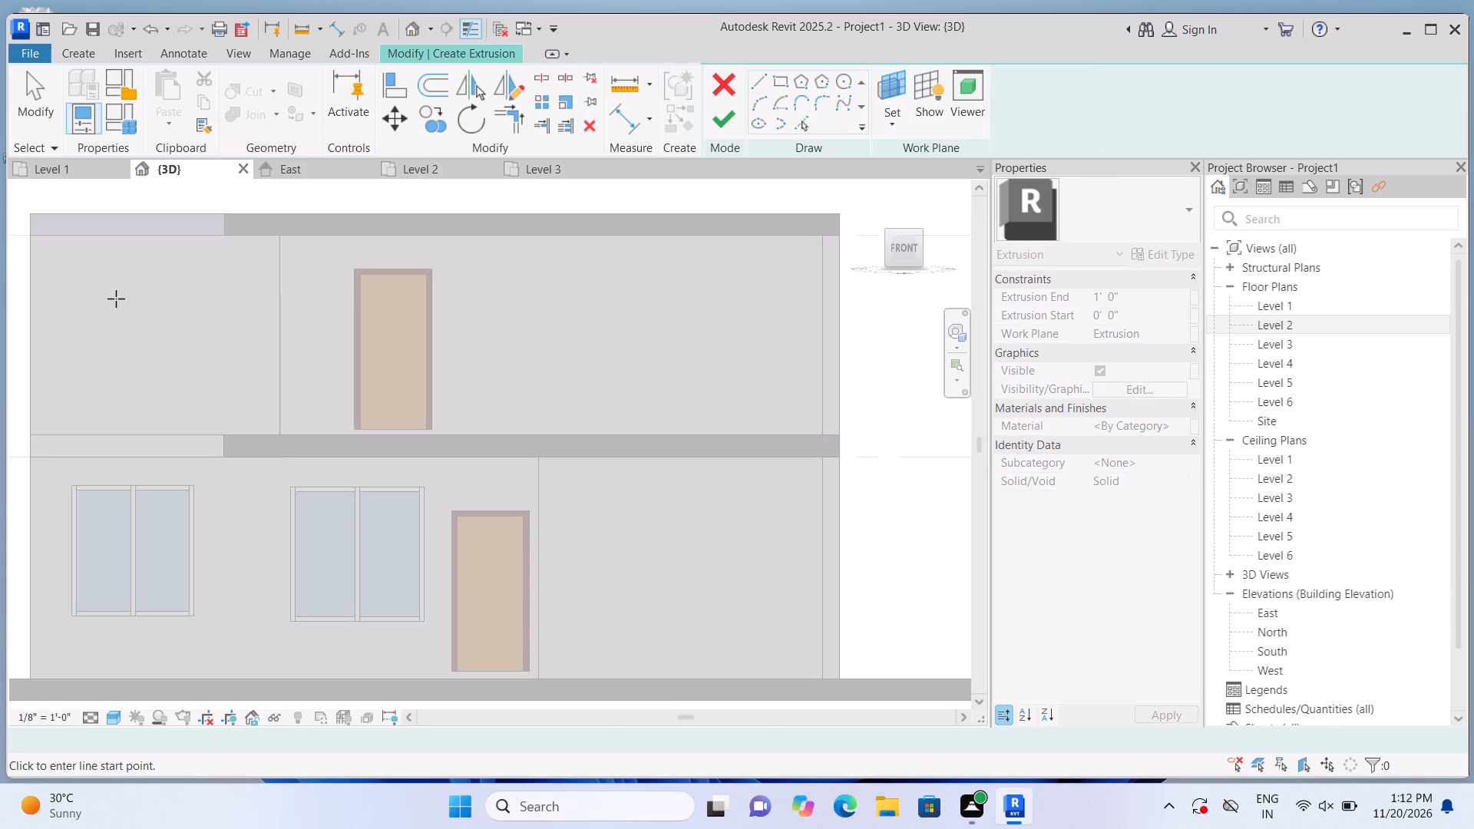
{"action": "left_click", "coordinate": [891, 81]}
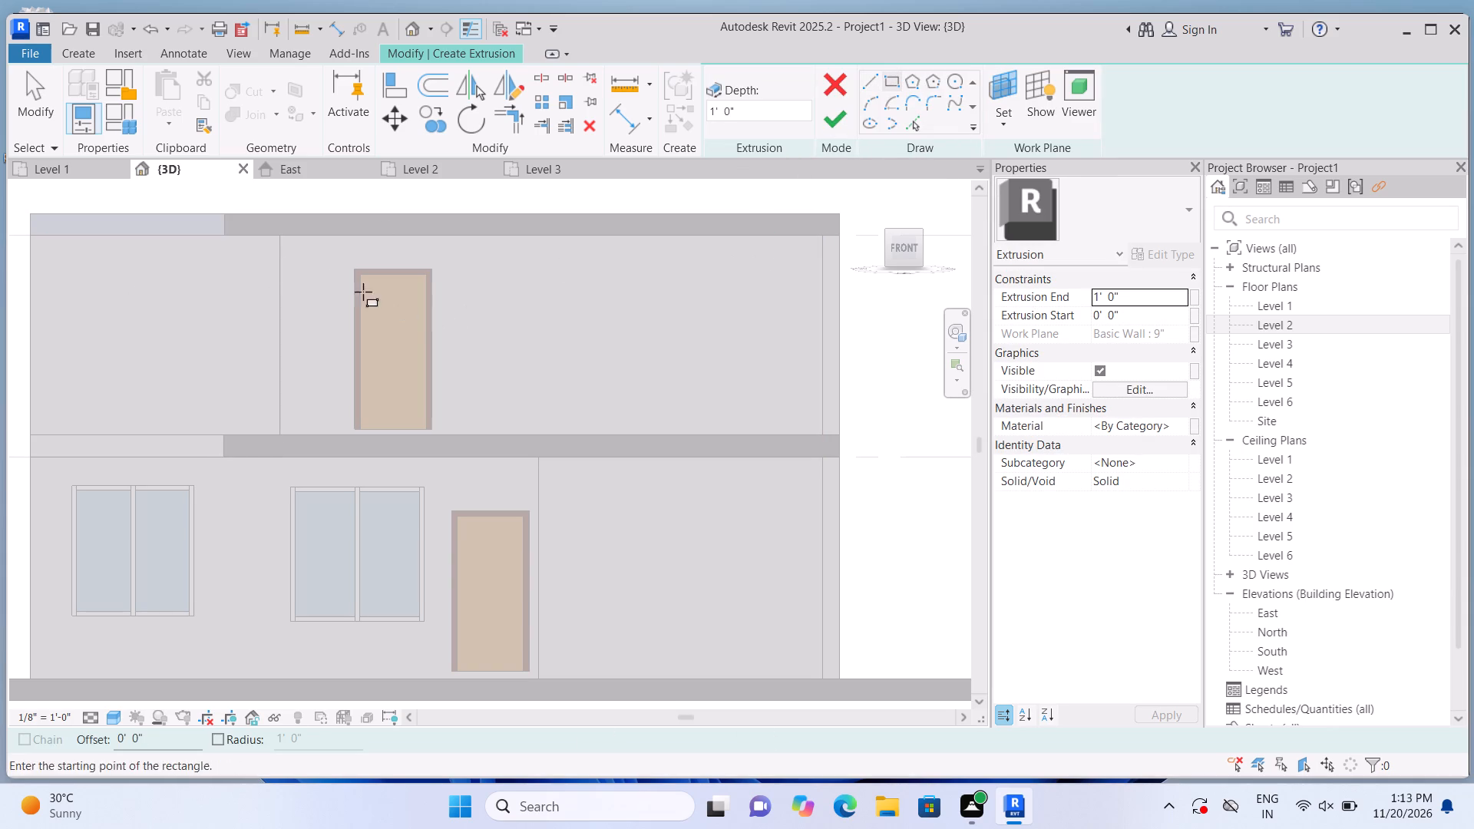
{"action": "left_click", "coordinate": [278, 239]}
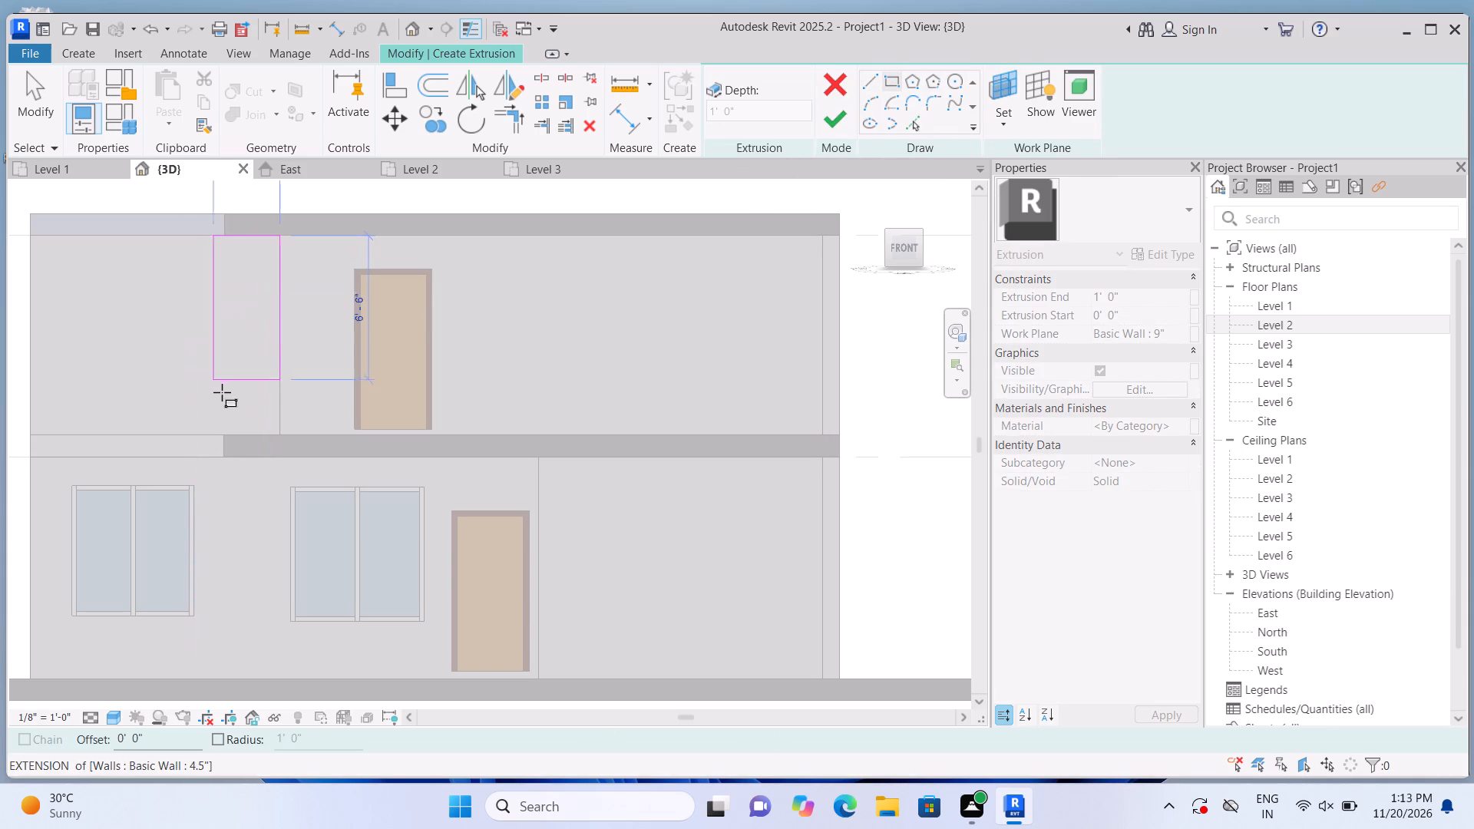
{"action": "left_click", "coordinate": [227, 437]}
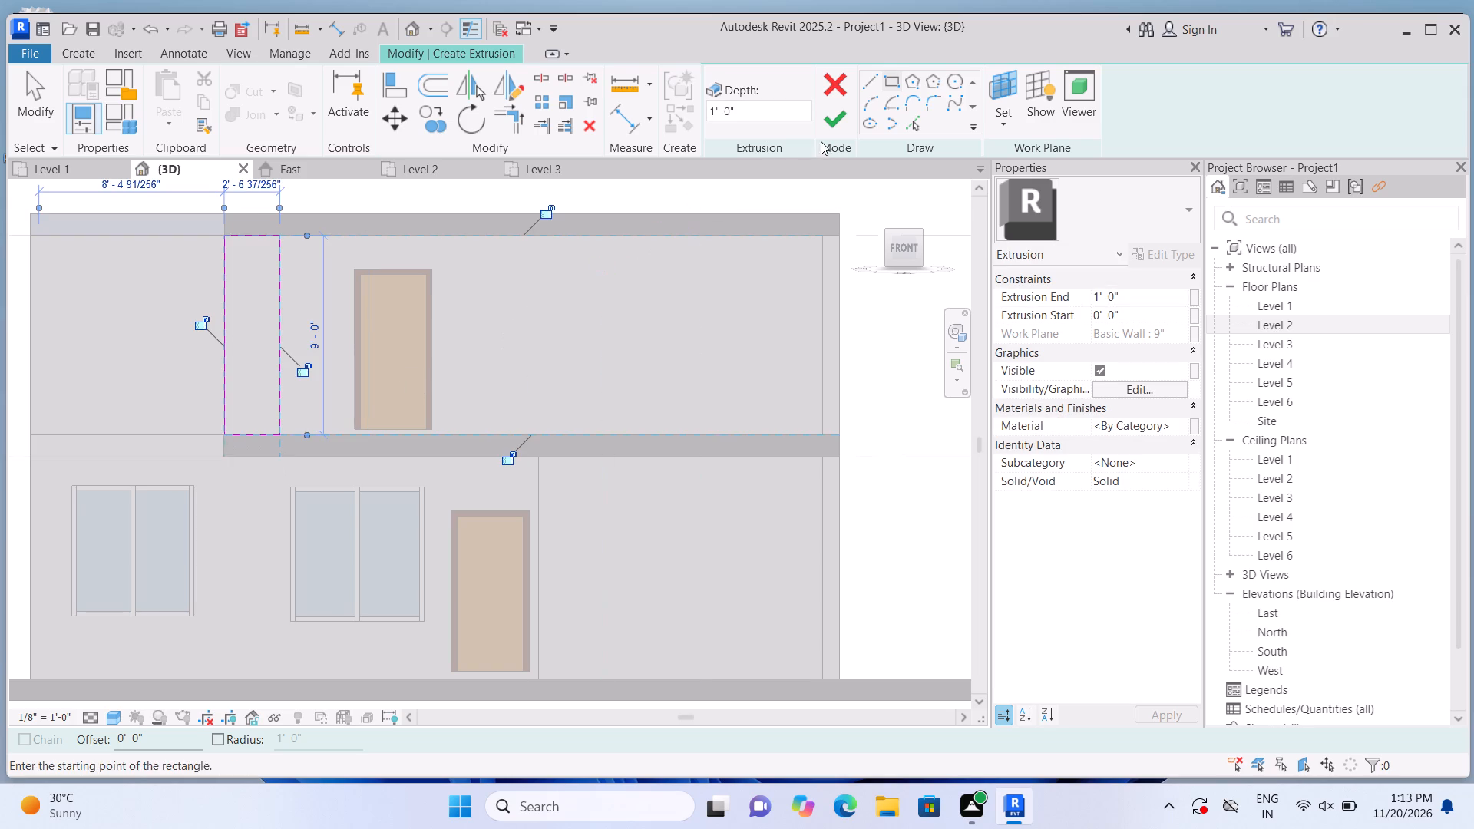
{"action": "left_click", "coordinate": [834, 124]}
{"action": "left_click", "coordinate": [892, 475]}
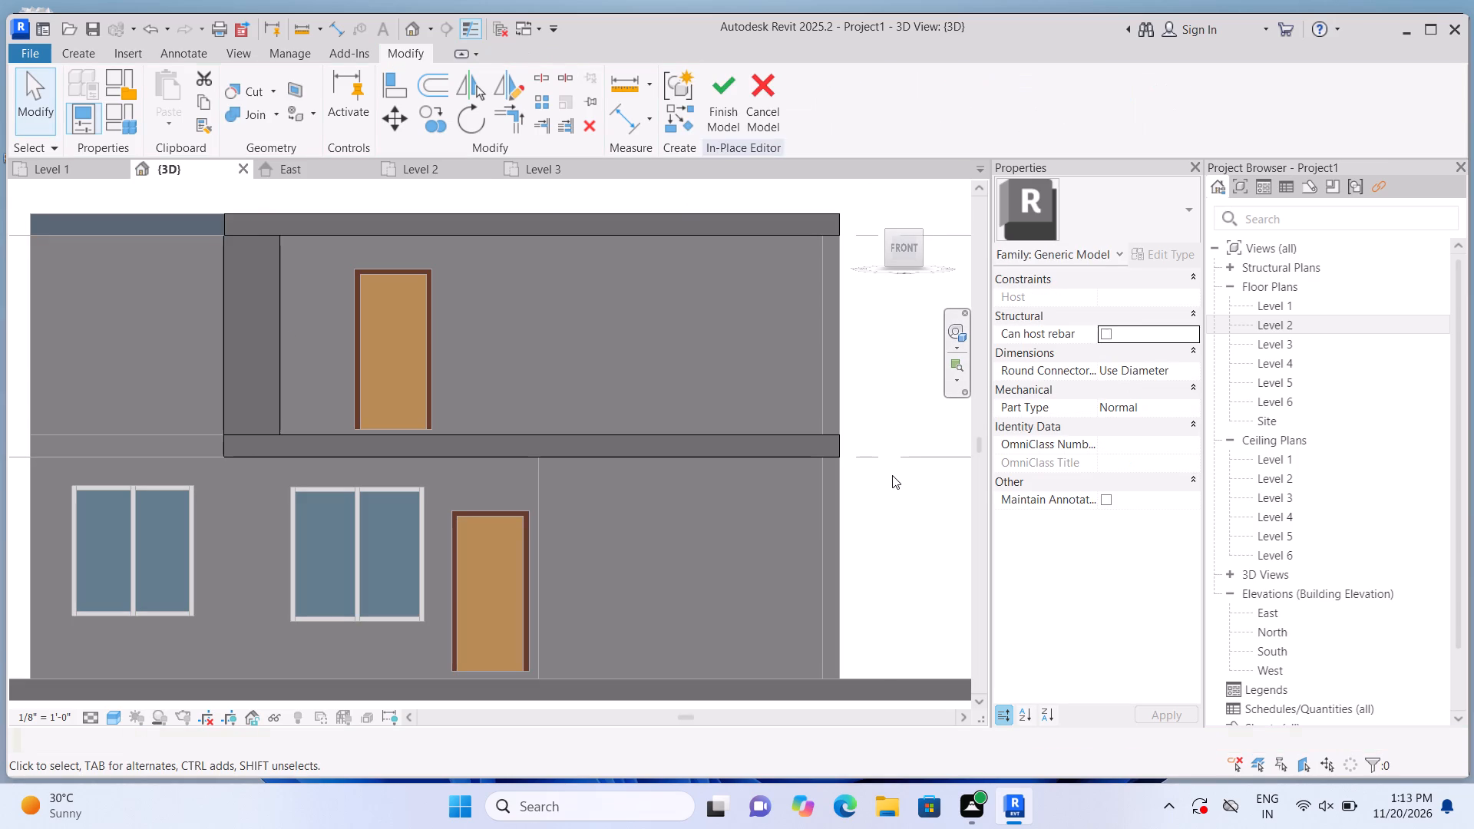
Stretch the top edge of the band between the storeys upward so it overlaps the fin's lower end.
{"action": "scroll", "coordinate": [892, 475], "scroll_direction": "down", "scroll_amount": 1}
{"action": "scroll", "coordinate": [892, 475], "scroll_direction": "up", "scroll_amount": 1}
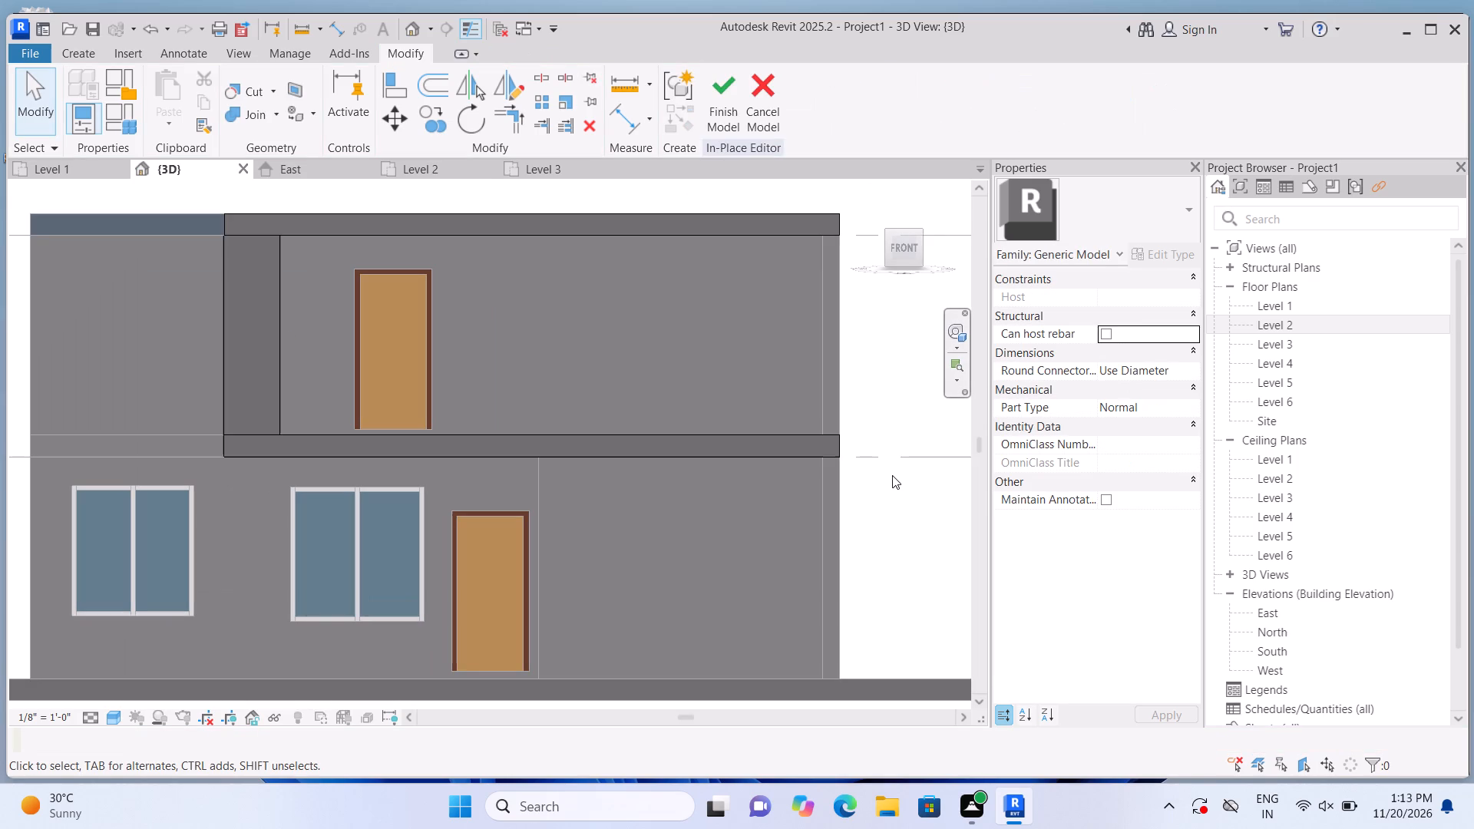
{"action": "left_click", "coordinate": [686, 457]}
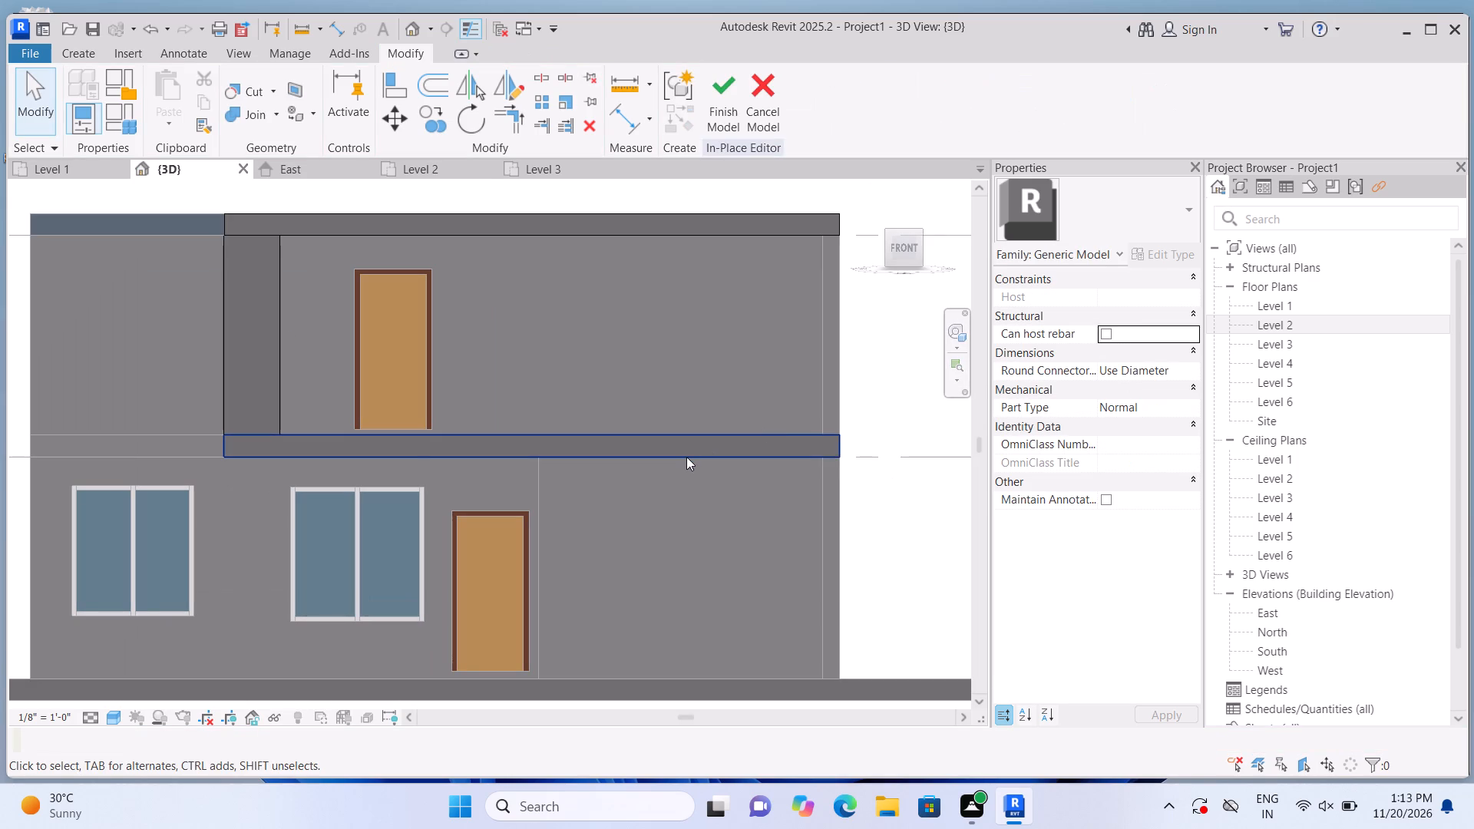
{"action": "scroll", "coordinate": [543, 450], "scroll_direction": "up", "scroll_amount": 1}
{"action": "left_click", "coordinate": [527, 421]}
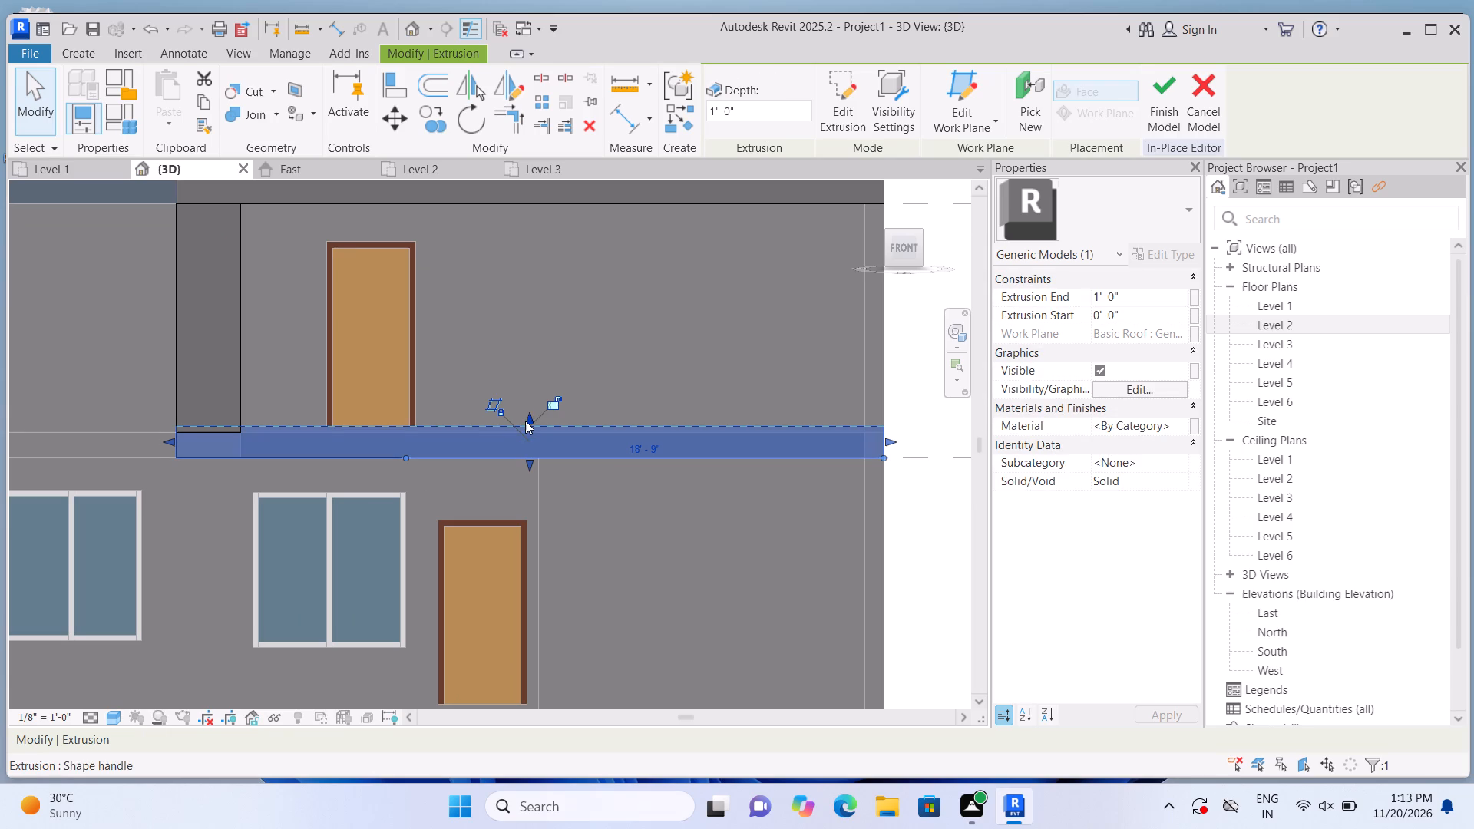
{"action": "left_click", "coordinate": [525, 421]}
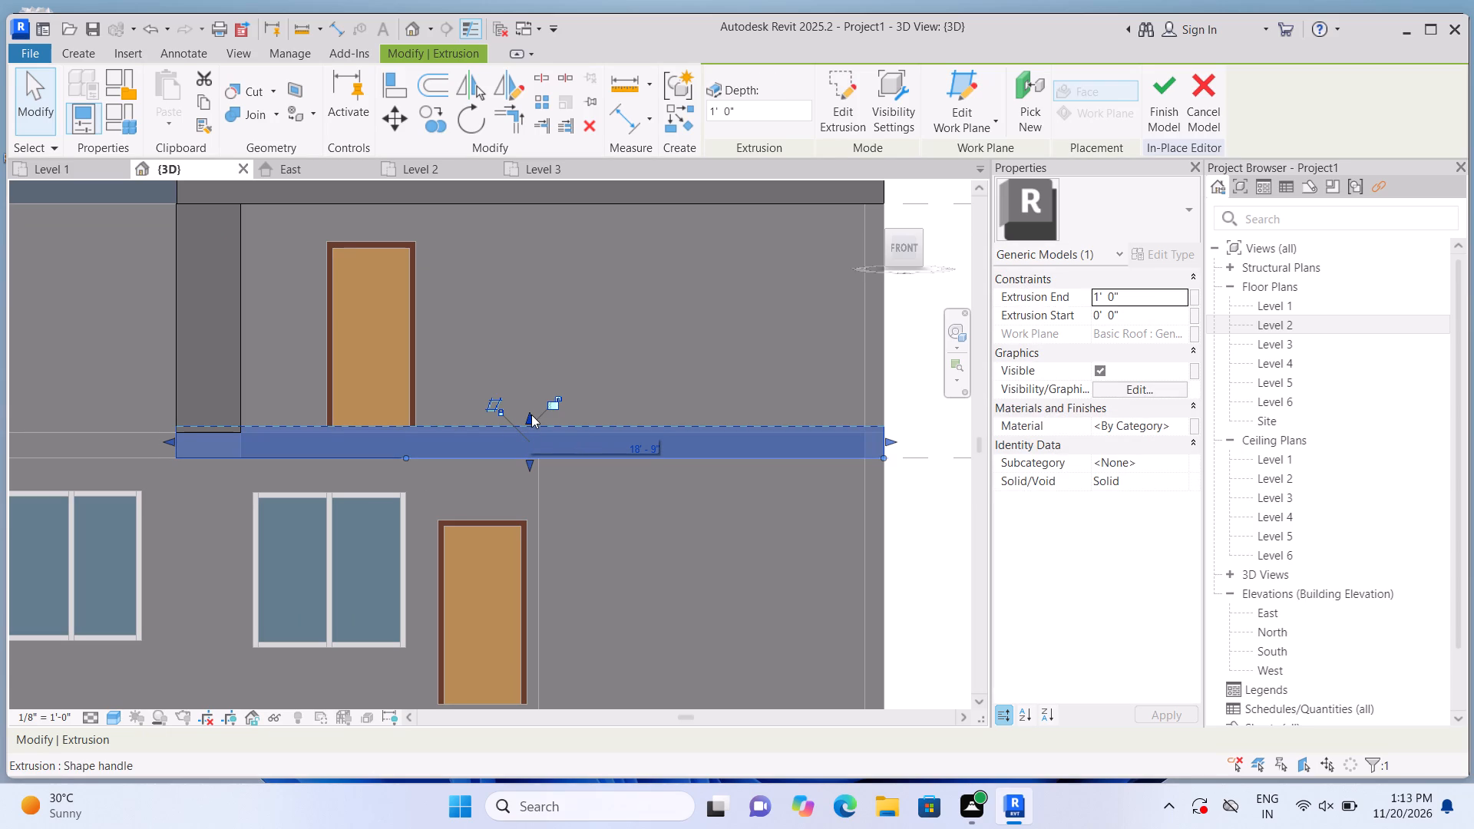
{"action": "double_click", "coordinate": [531, 414]}
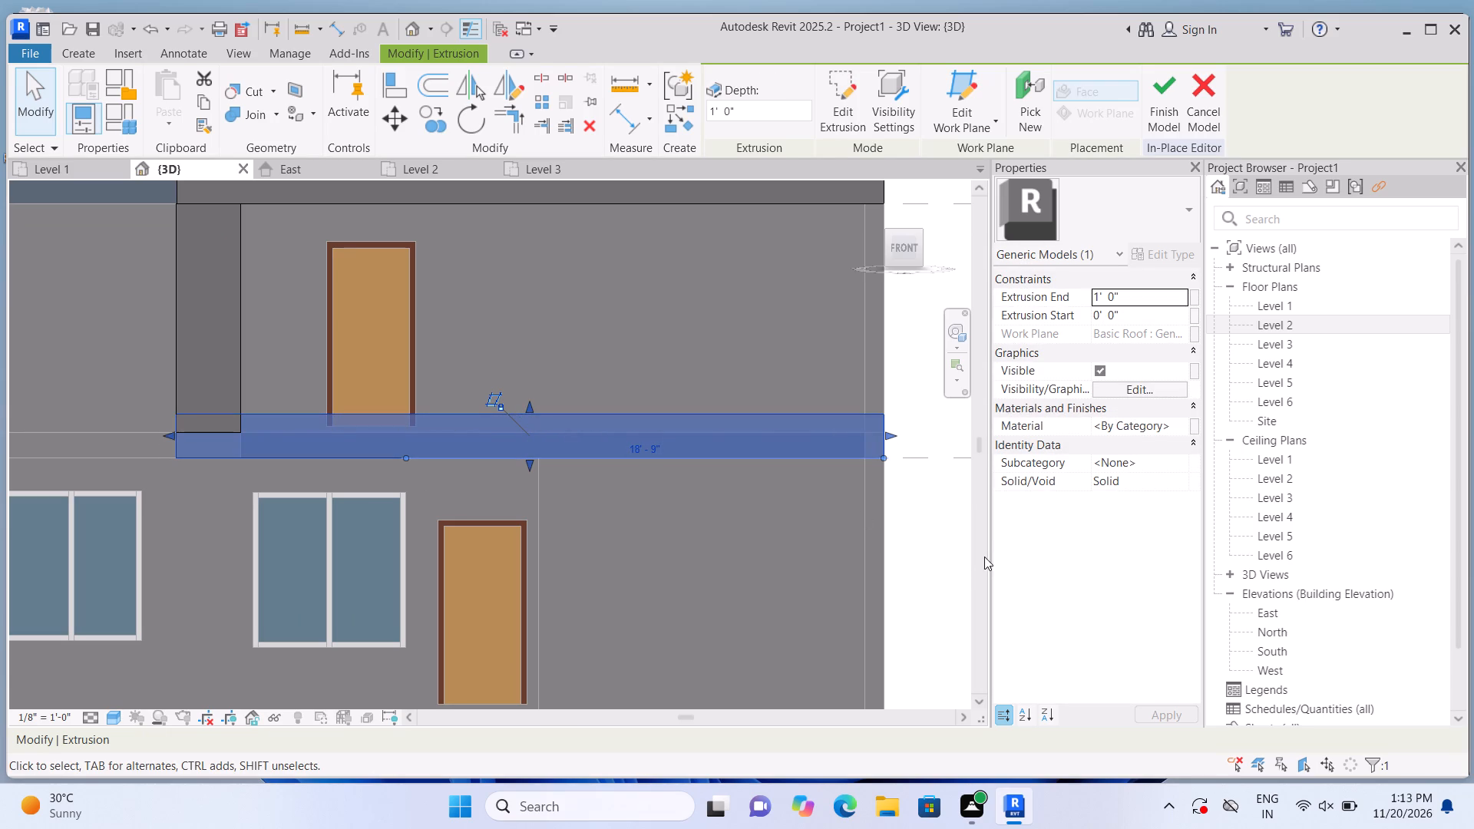
{"action": "left_click", "coordinate": [951, 560]}
{"action": "scroll", "coordinate": [761, 306], "scroll_direction": "down", "scroll_amount": 2}
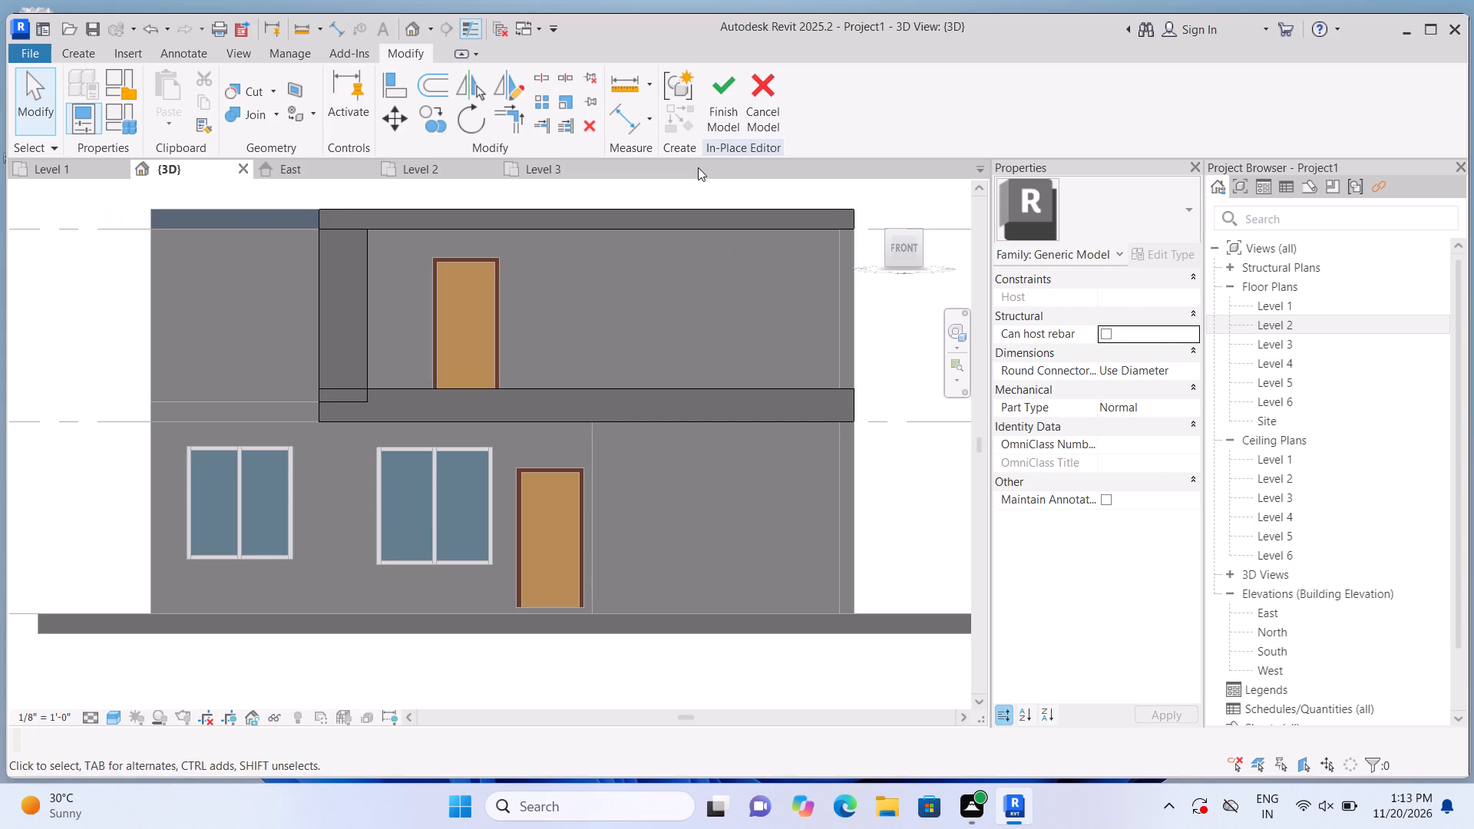
Stretch the bottom edge of the roof band downward so it overlaps the fin's upper end.
{"action": "scroll", "coordinate": [698, 167], "scroll_direction": "up", "scroll_amount": 1}
{"action": "left_click", "coordinate": [668, 214]}
{"action": "scroll", "coordinate": [612, 238], "scroll_direction": "up", "scroll_amount": 1}
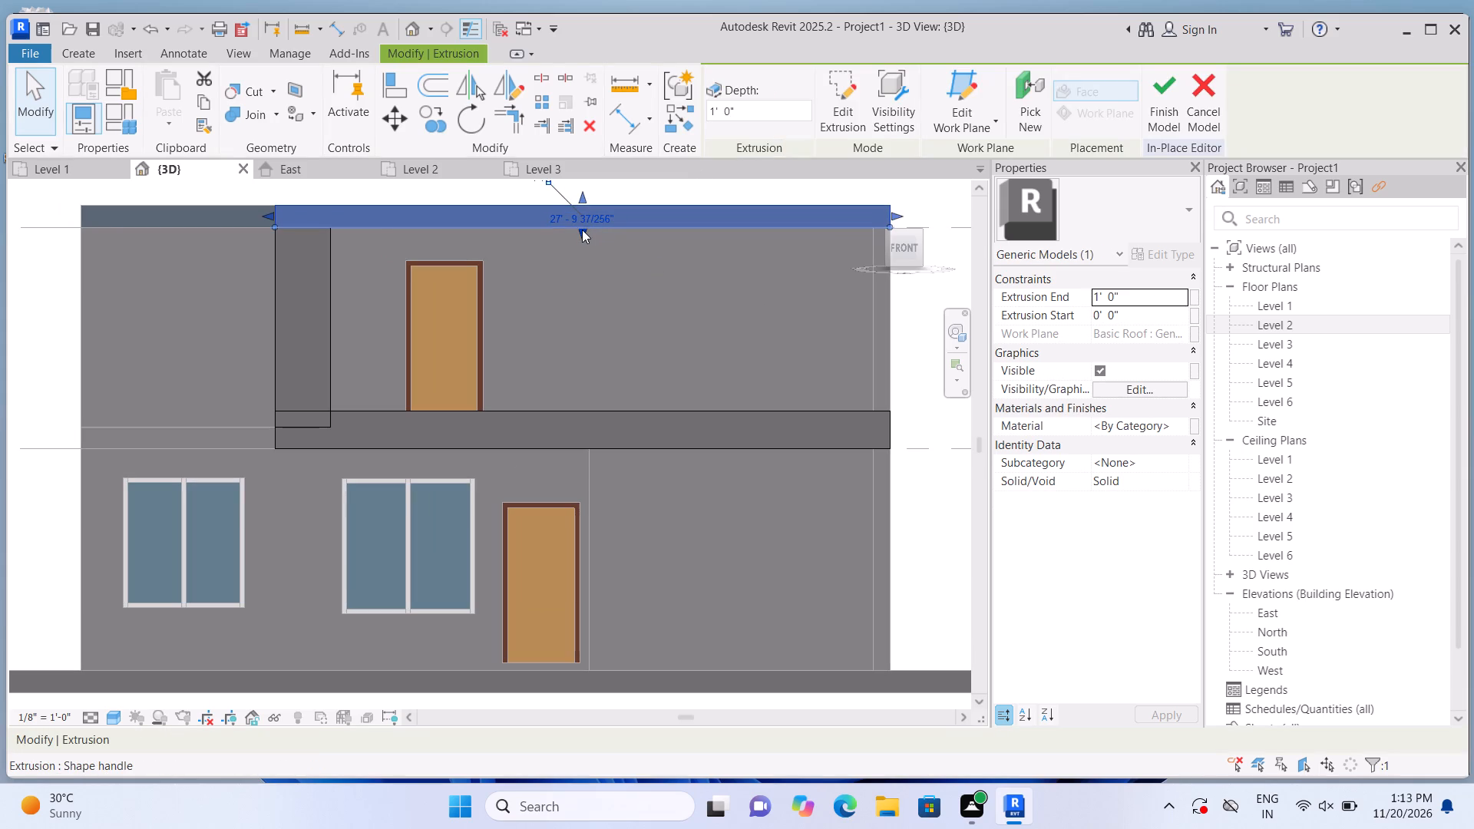
{"action": "left_click", "coordinate": [582, 230]}
{"action": "left_click", "coordinate": [582, 234]}
{"action": "left_click_drag", "start_coordinate": [582, 234], "coordinate": [586, 243]}
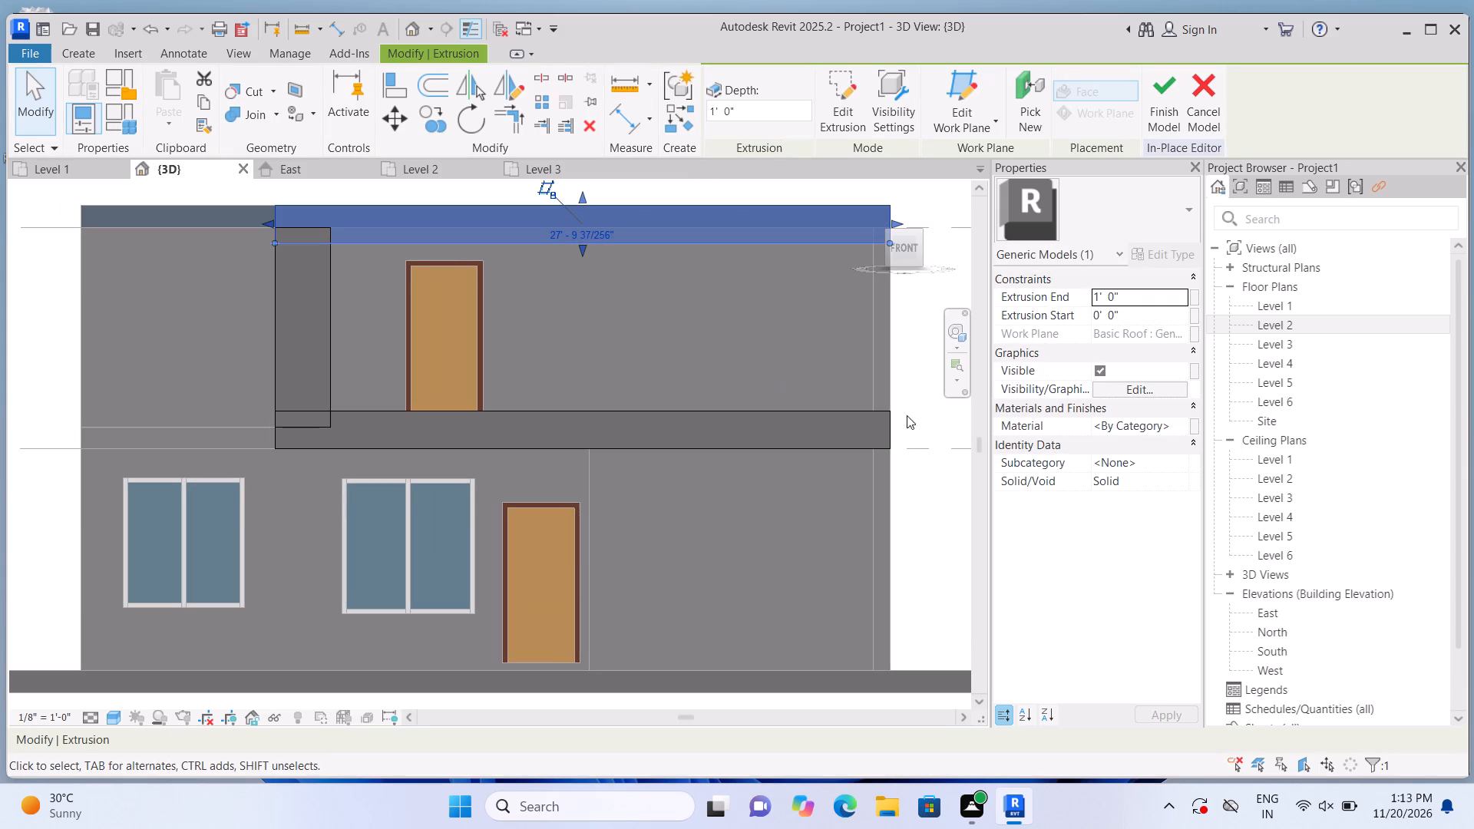
{"action": "left_click", "coordinate": [947, 438]}
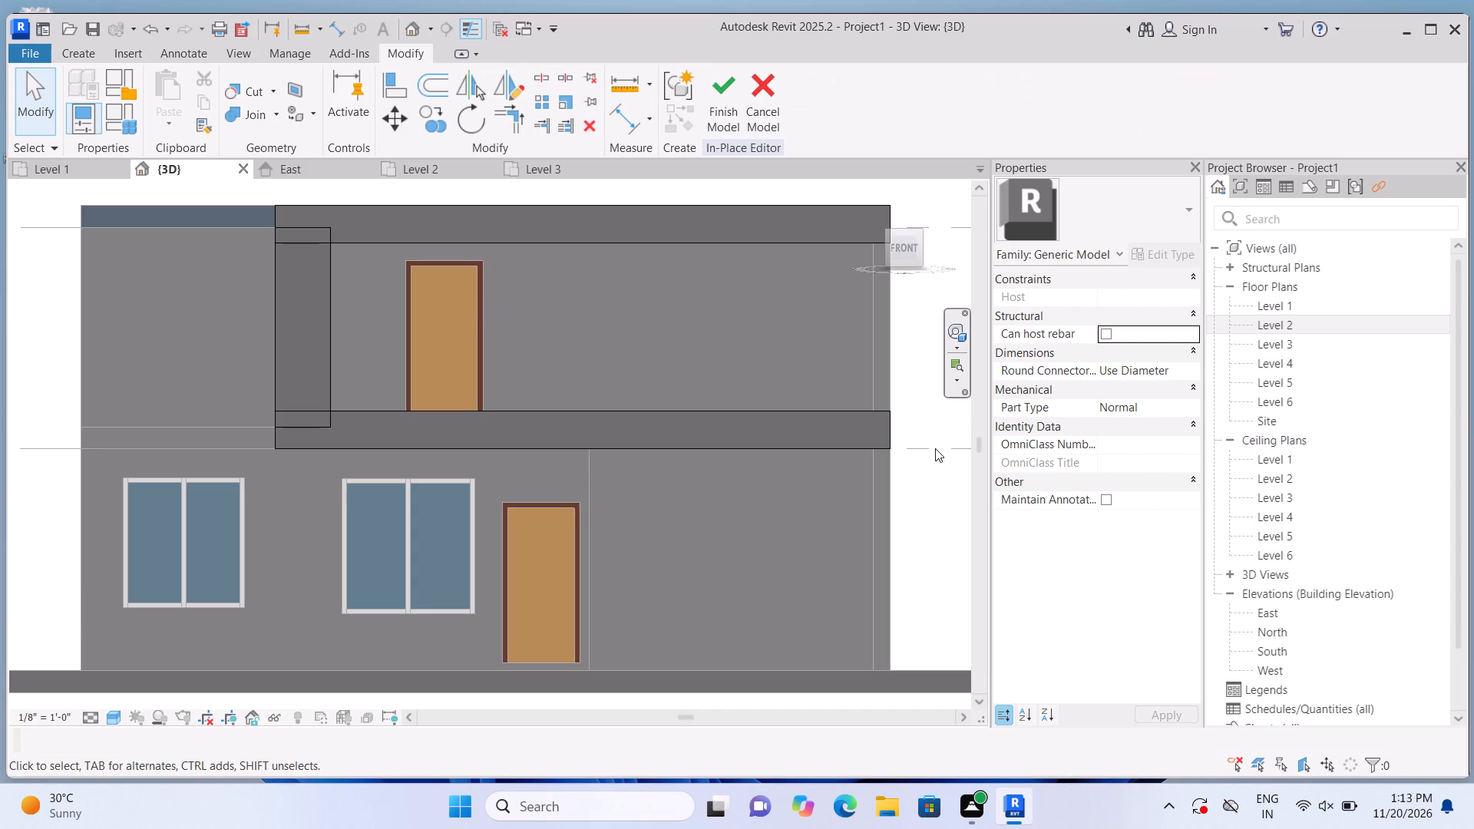
Check the bands and fin from the 3D home view, open the Level 2 floor plan and finish the in-place model.
{"action": "scroll", "coordinate": [935, 449], "scroll_direction": "down", "scroll_amount": 1}
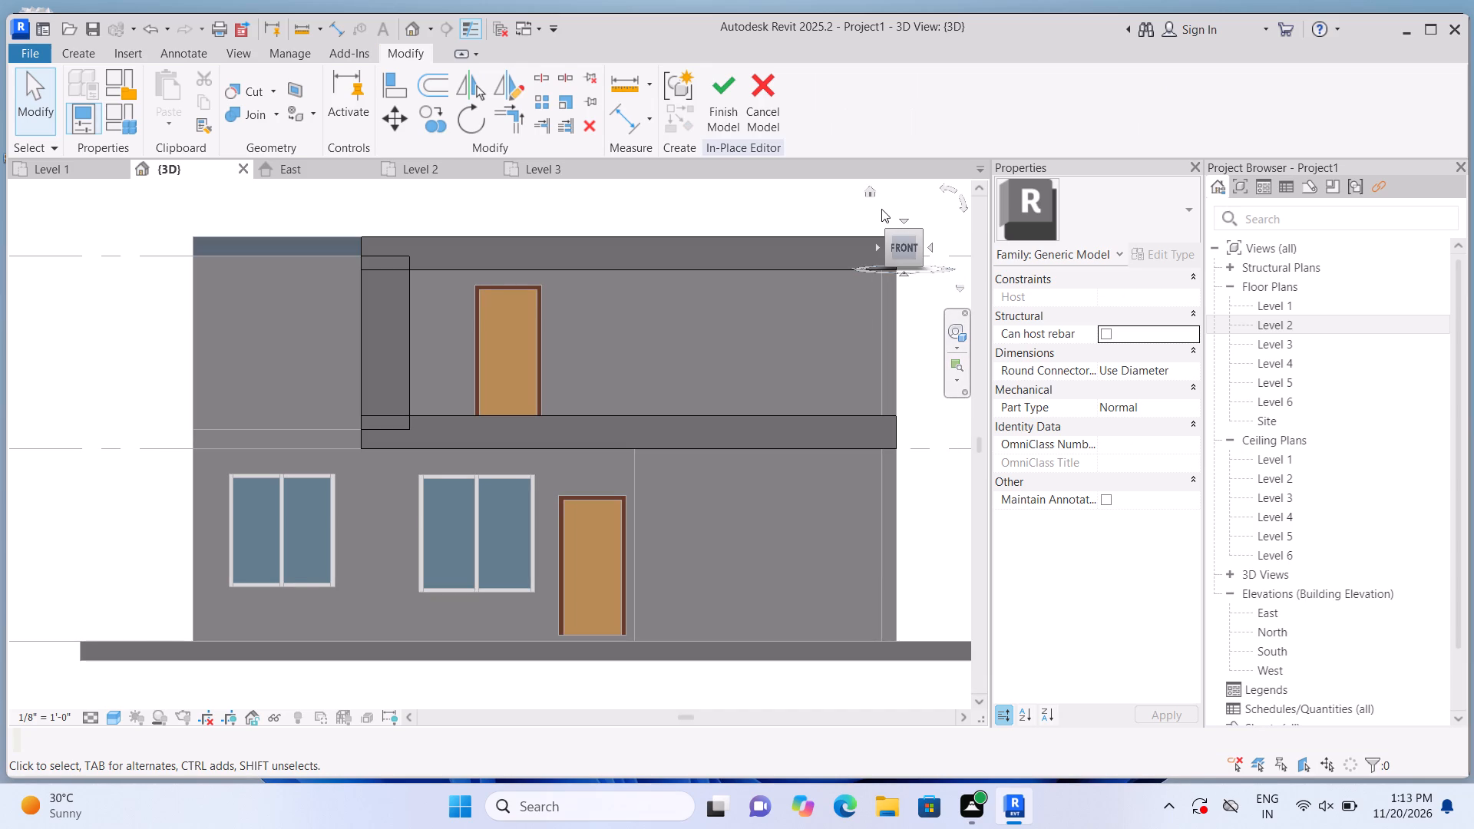
{"action": "left_click", "coordinate": [870, 187]}
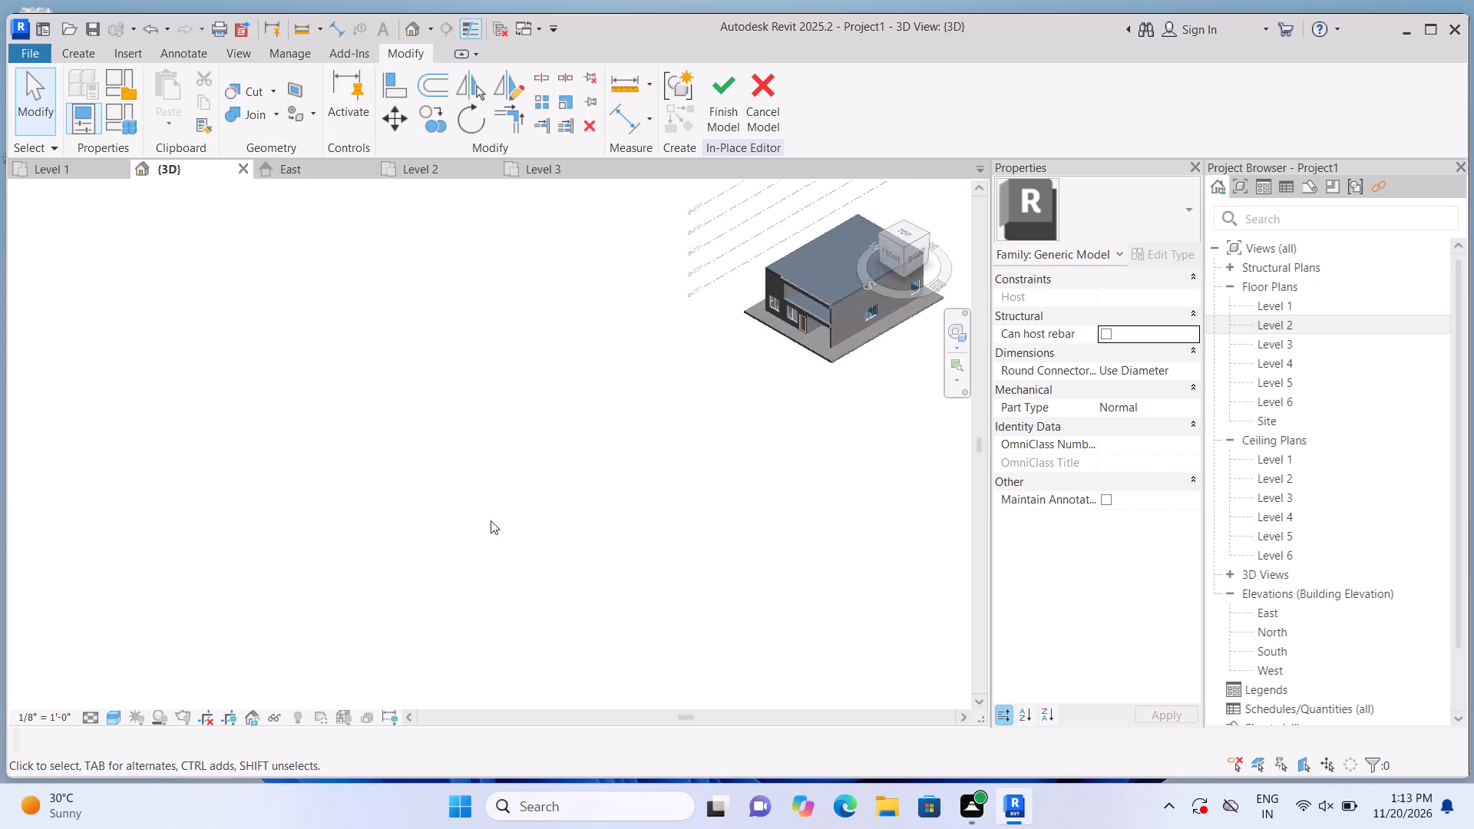
{"action": "scroll", "coordinate": [223, 532], "scroll_direction": "up", "scroll_amount": 11}
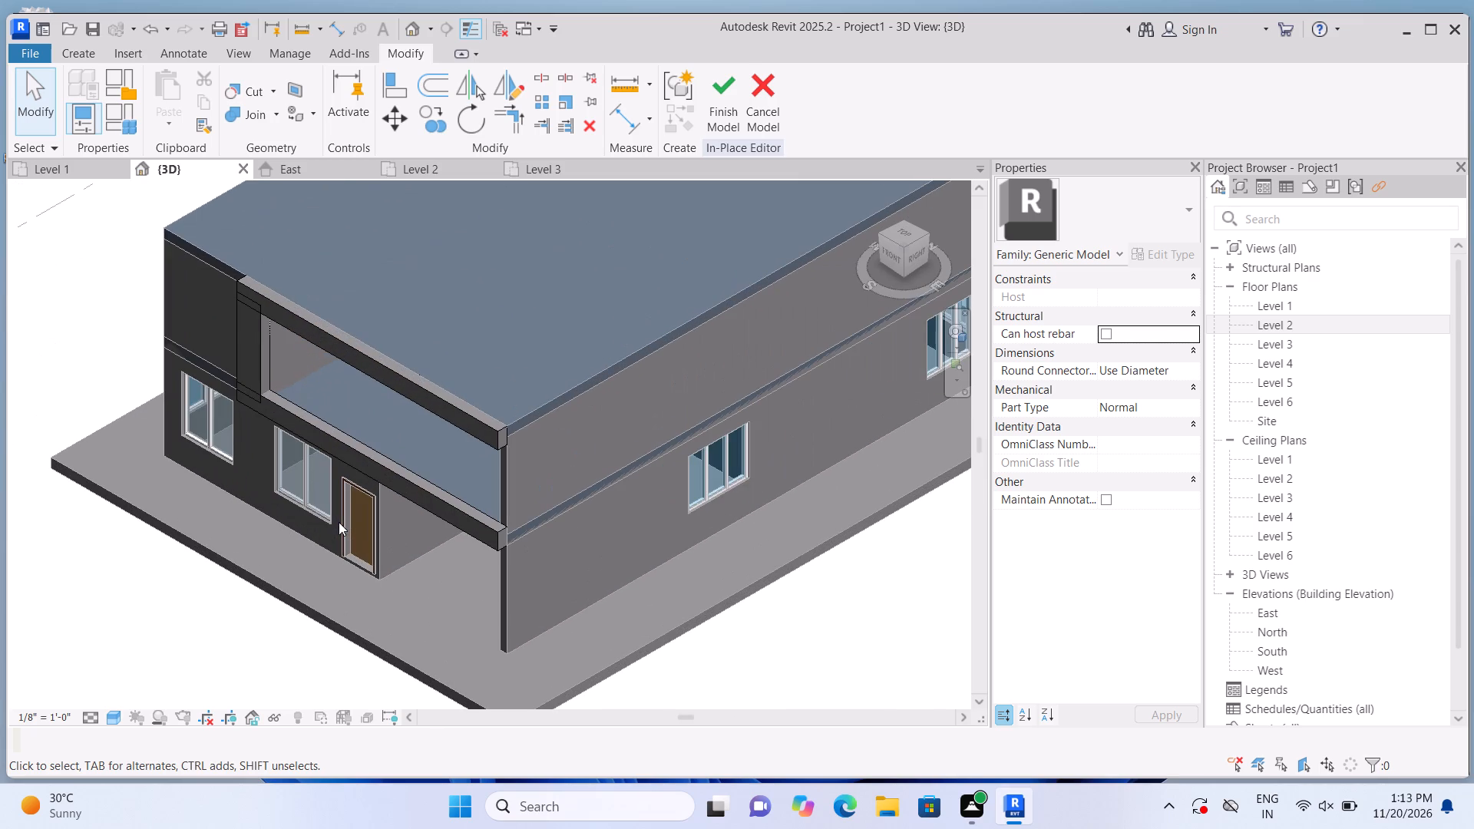
{"action": "double_click", "coordinate": [1302, 325]}
{"action": "scroll", "coordinate": [711, 629], "scroll_direction": "down", "scroll_amount": 4}
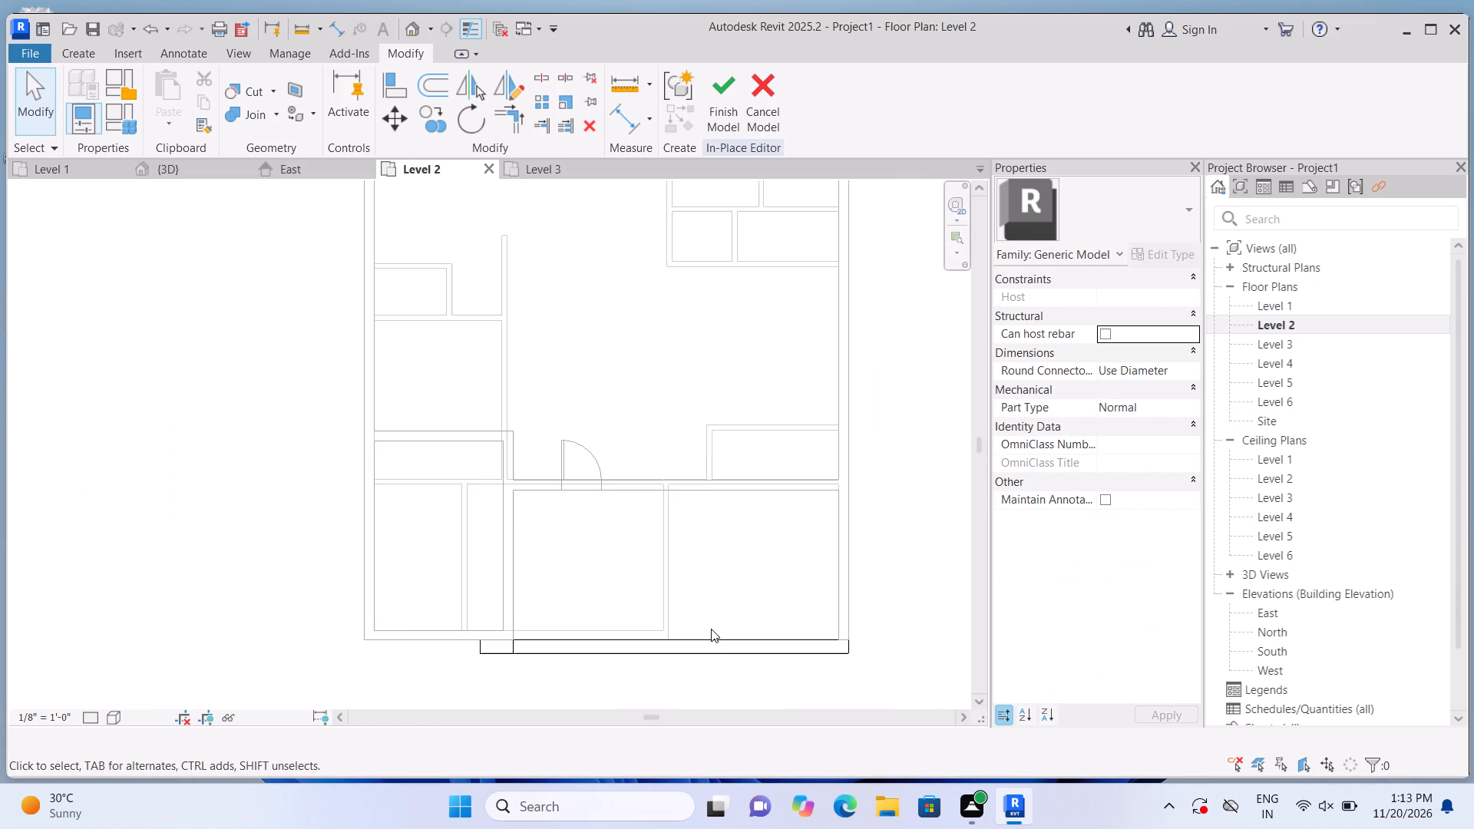
{"action": "left_click", "coordinate": [707, 126]}
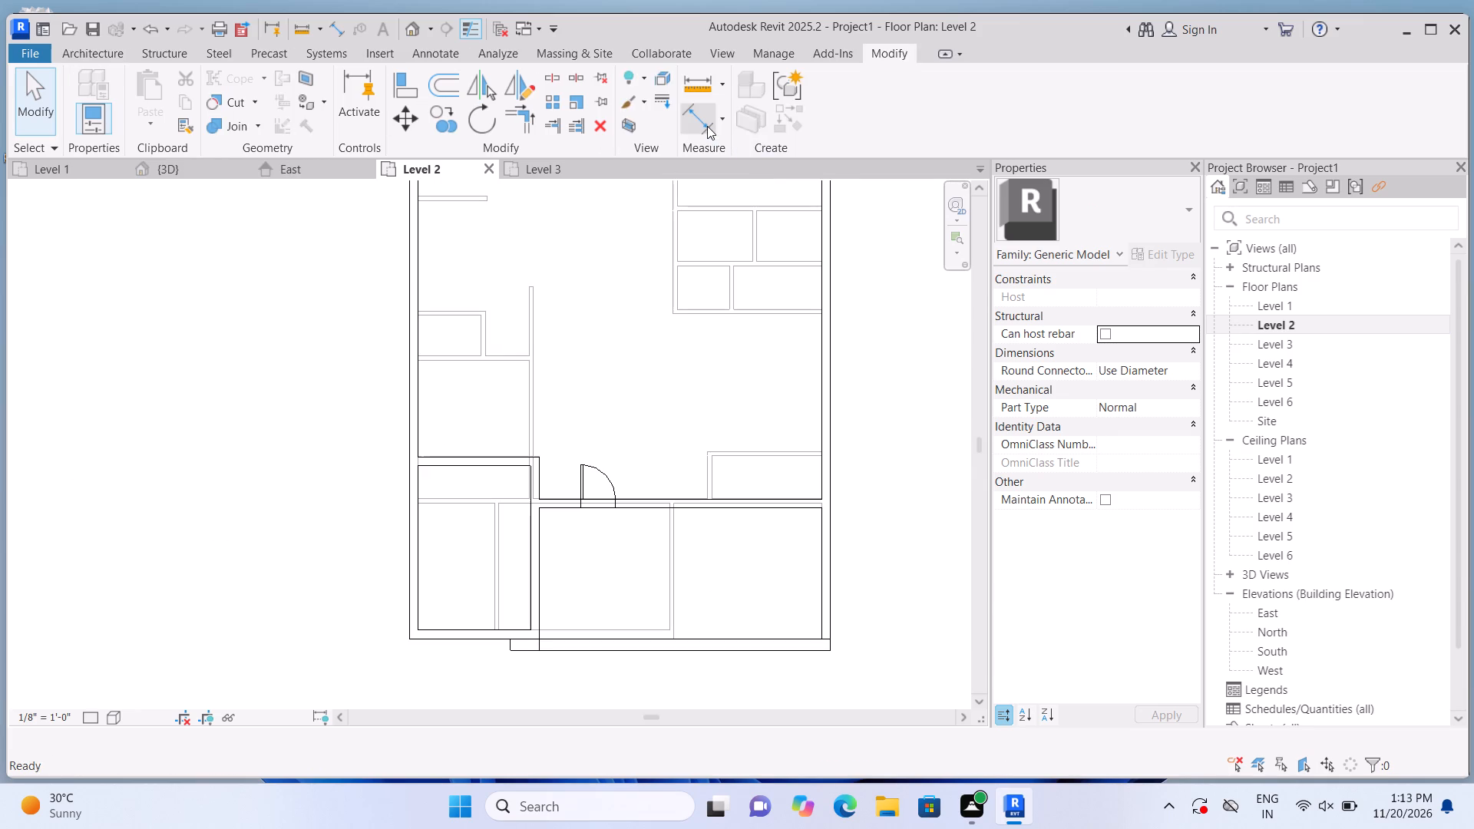
Split the right 9" exterior wall on Level 2 in line with the front face of the balcony's back wall.
{"action": "left_click", "coordinate": [92, 49]}
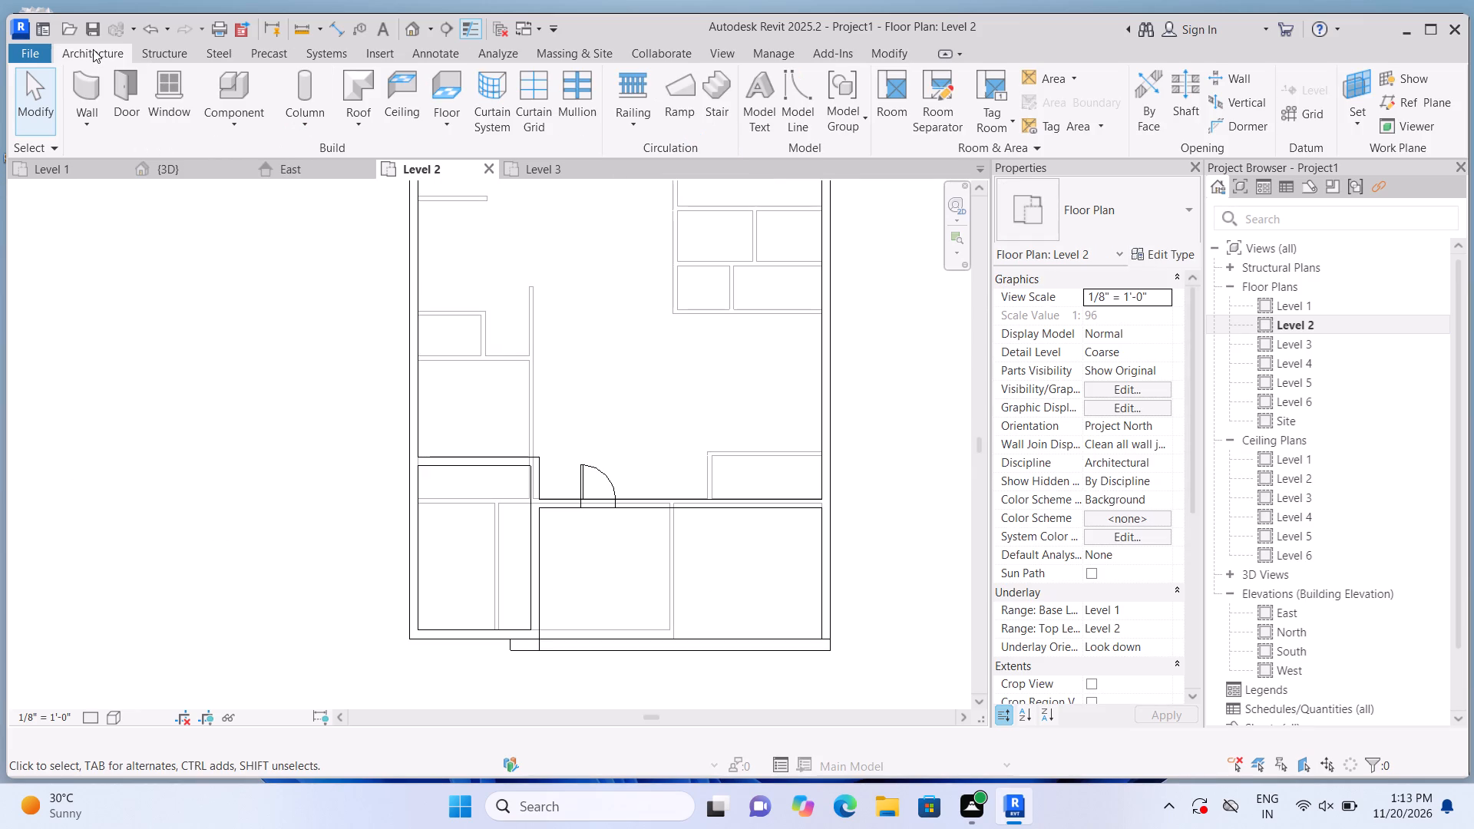
{"action": "left_click", "coordinate": [799, 111]}
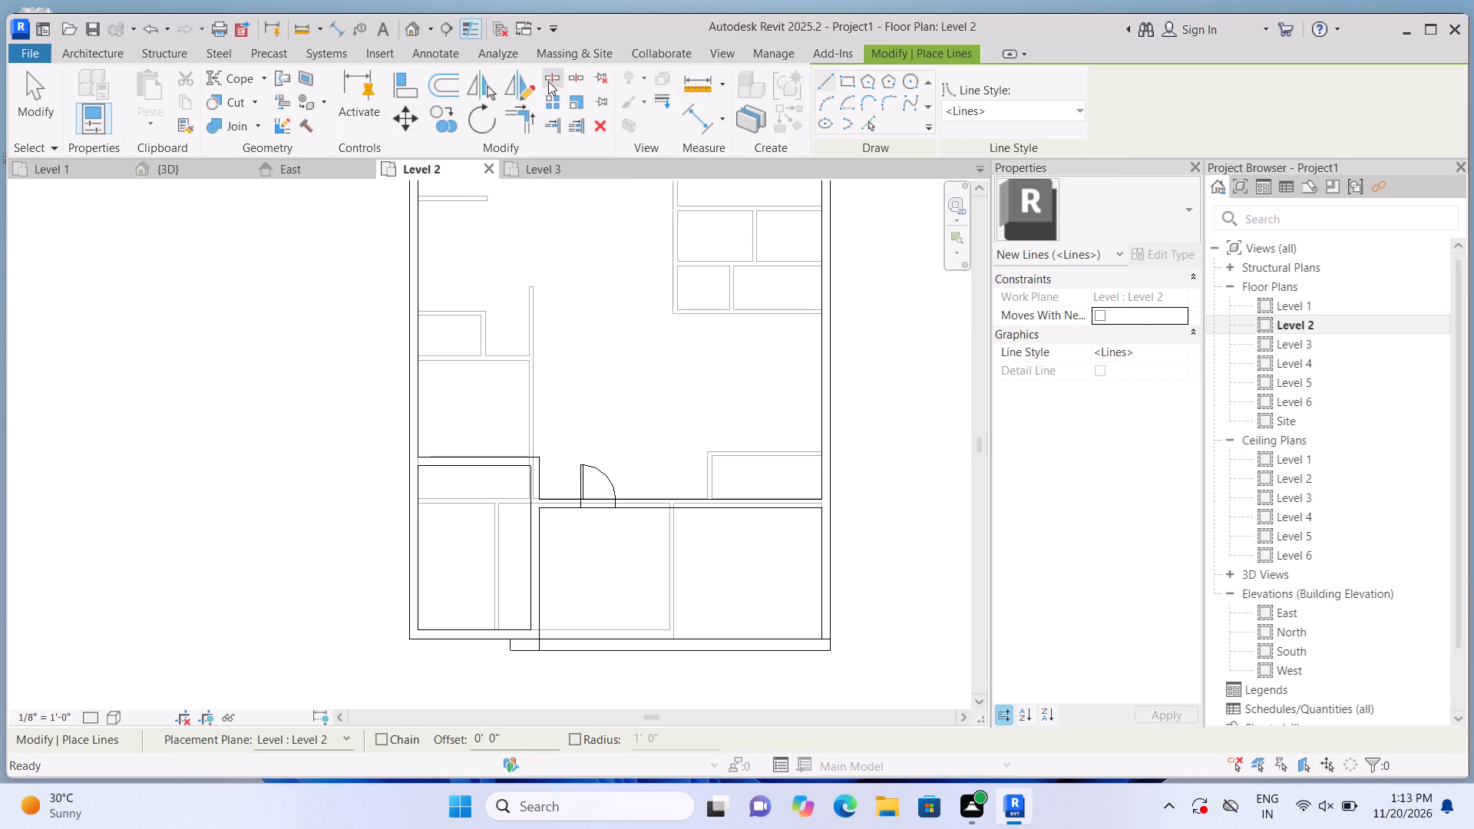
{"action": "left_click", "coordinate": [548, 81]}
{"action": "scroll", "coordinate": [837, 489], "scroll_direction": "up", "scroll_amount": 6}
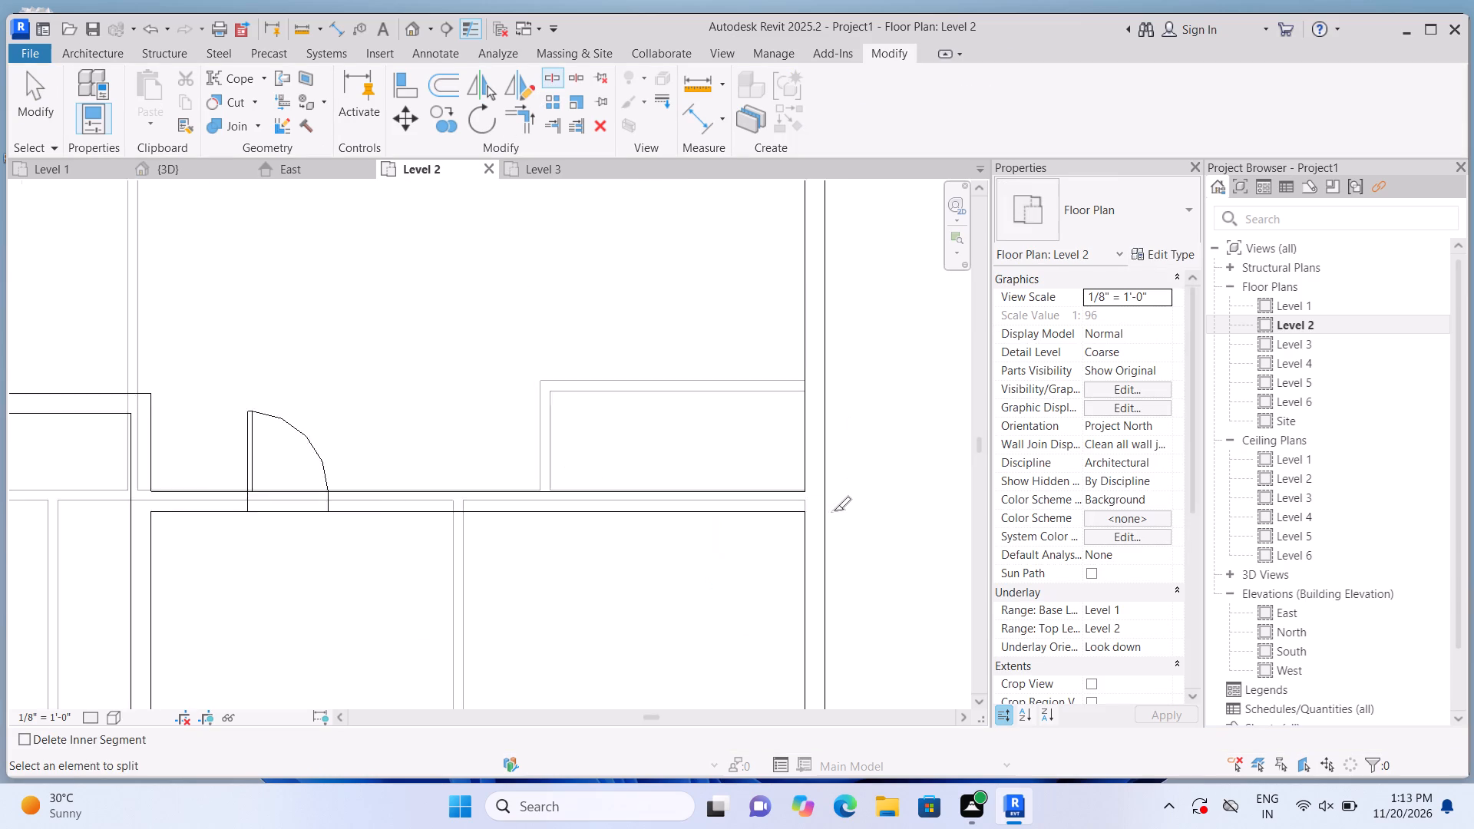
{"action": "scroll", "coordinate": [834, 510], "scroll_direction": "up", "scroll_amount": 14}
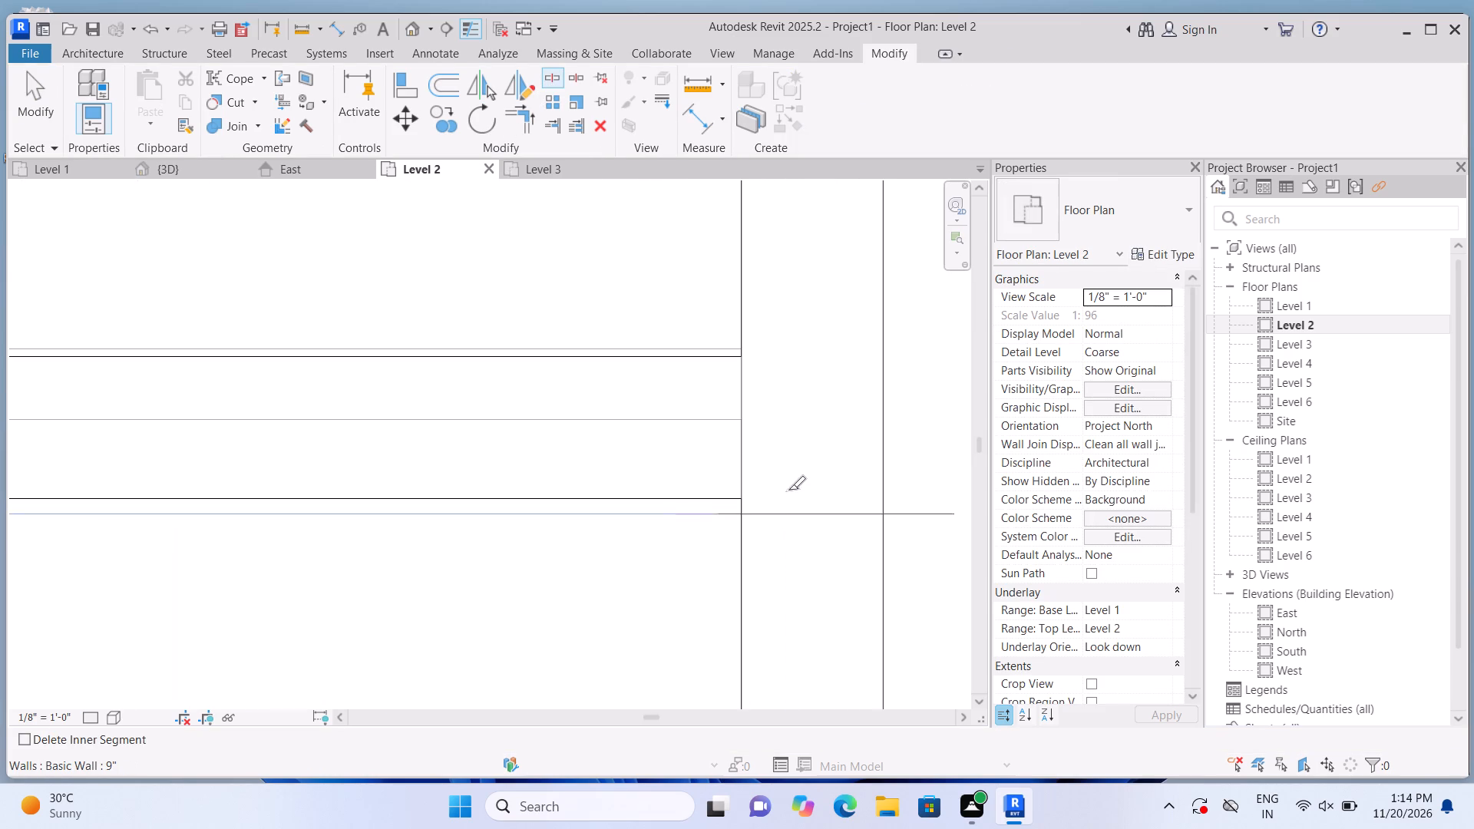
{"action": "scroll", "coordinate": [782, 511], "scroll_direction": "up", "scroll_amount": 4}
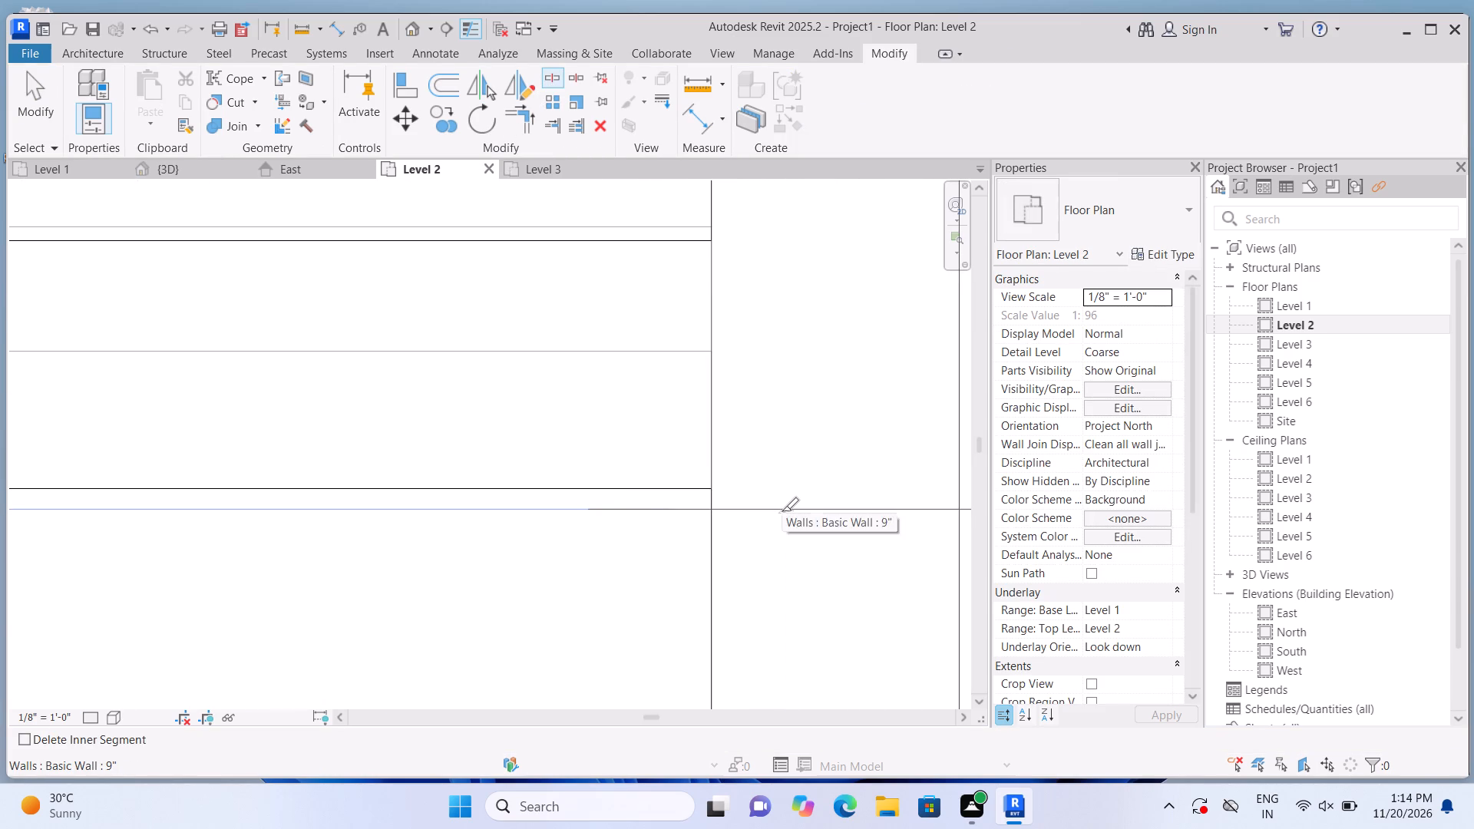
{"action": "scroll", "coordinate": [782, 511], "scroll_direction": "up", "scroll_amount": 1}
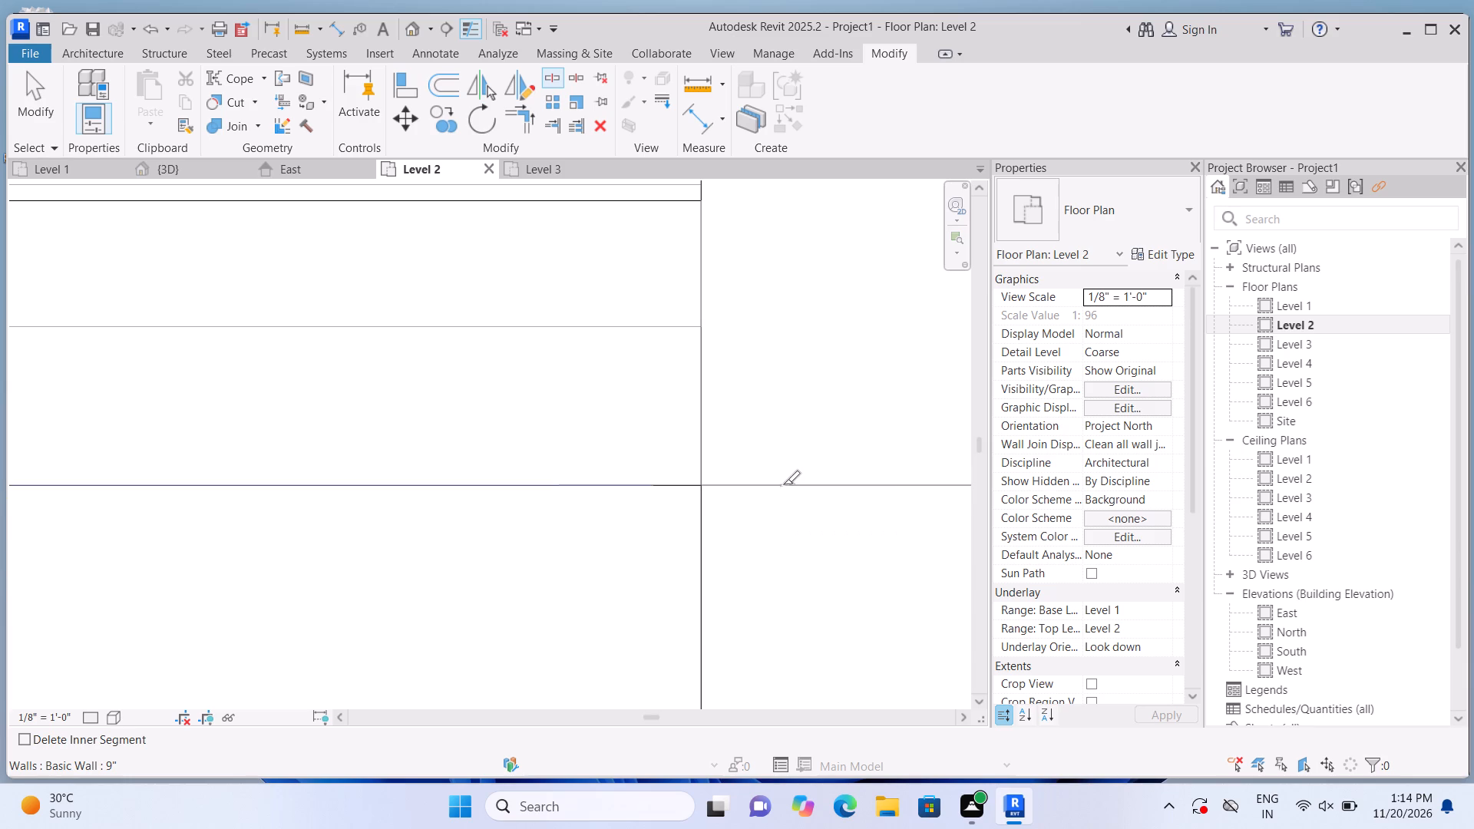
{"action": "left_click", "coordinate": [785, 481]}
{"action": "scroll", "coordinate": [785, 481], "scroll_direction": "down", "scroll_amount": 12}
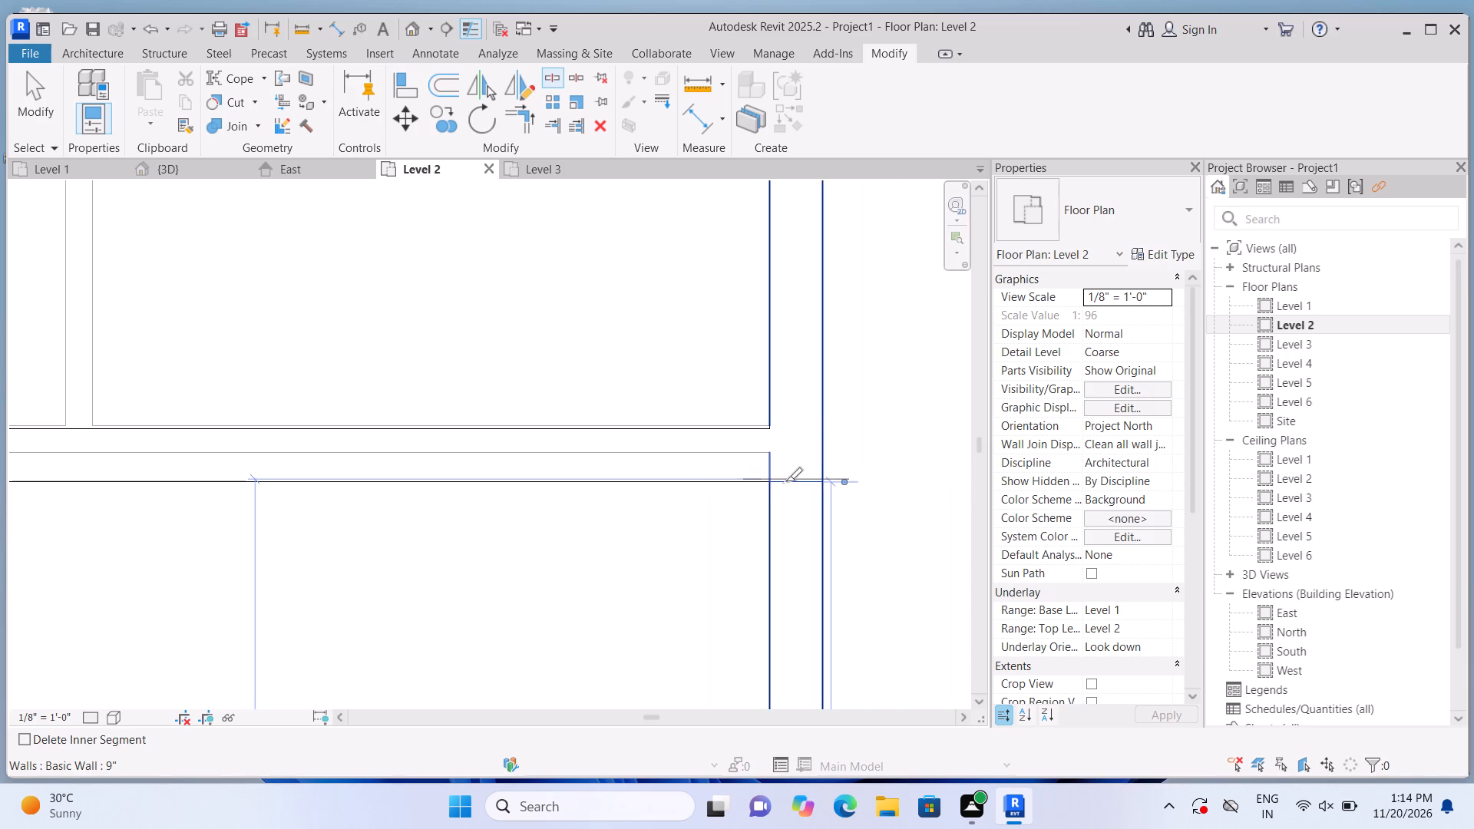
{"action": "key", "text": "Escape"}
{"action": "key", "text": "Escape"}
Delete the split-off exterior wall segment beside the front balcony and check the open side in the 3D view.
{"action": "scroll", "coordinate": [785, 481], "scroll_direction": "down", "scroll_amount": 15}
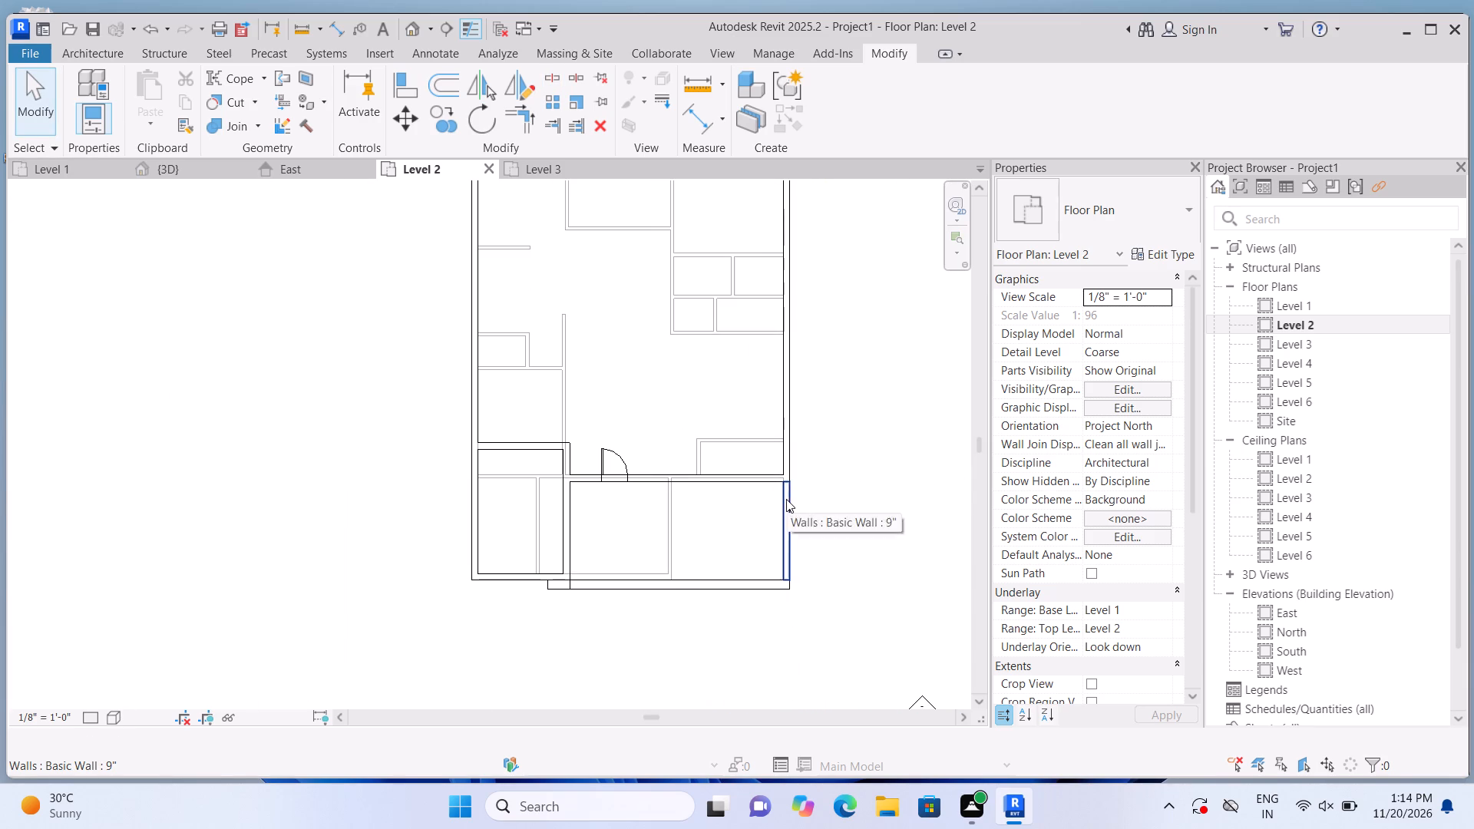
{"action": "left_click", "coordinate": [786, 499]}
{"action": "key", "text": "Delete"}
{"action": "scroll", "coordinate": [831, 540], "scroll_direction": "up", "scroll_amount": 3}
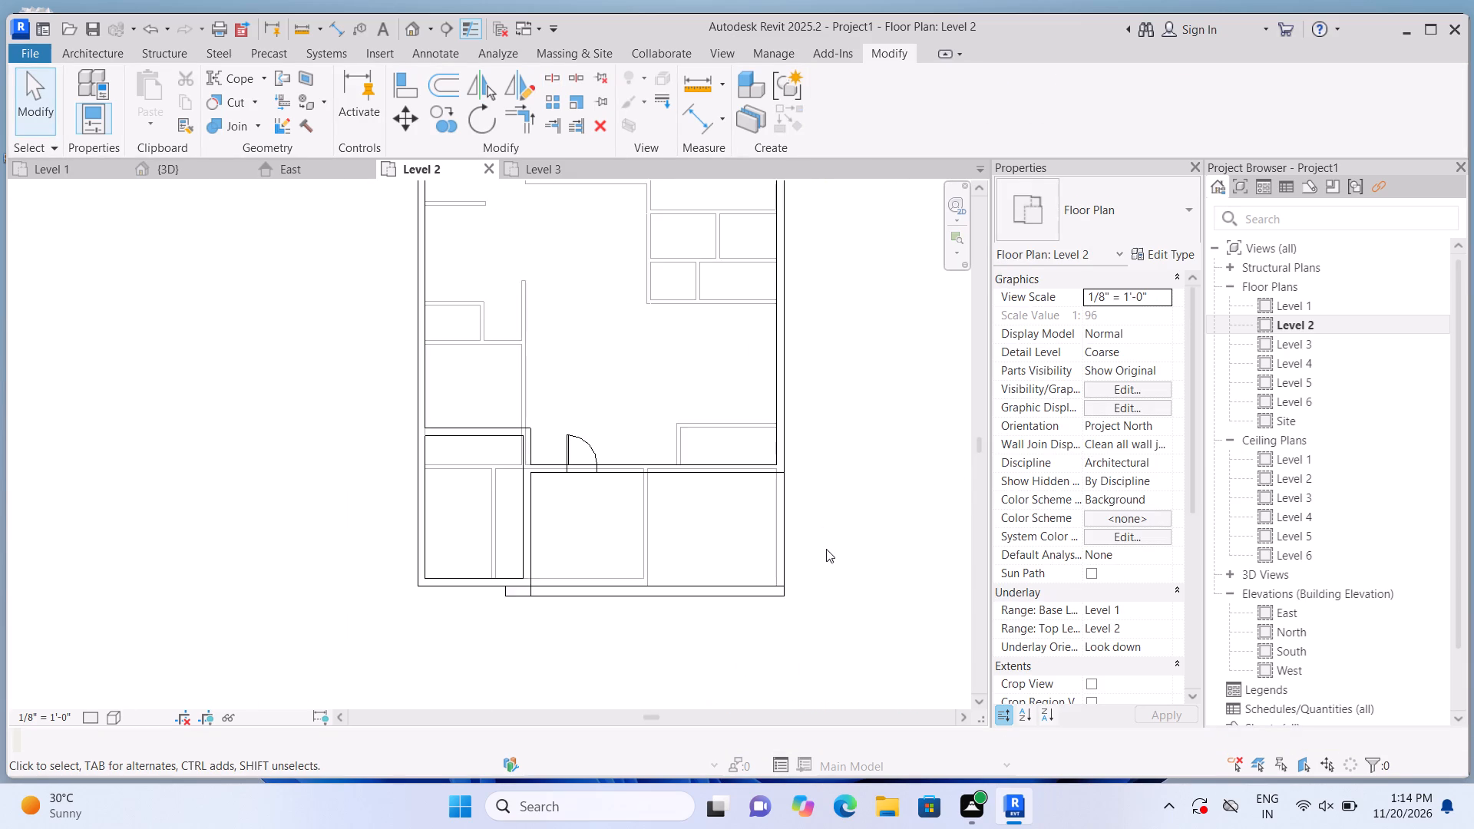
{"action": "scroll", "coordinate": [826, 549], "scroll_direction": "up", "scroll_amount": 4}
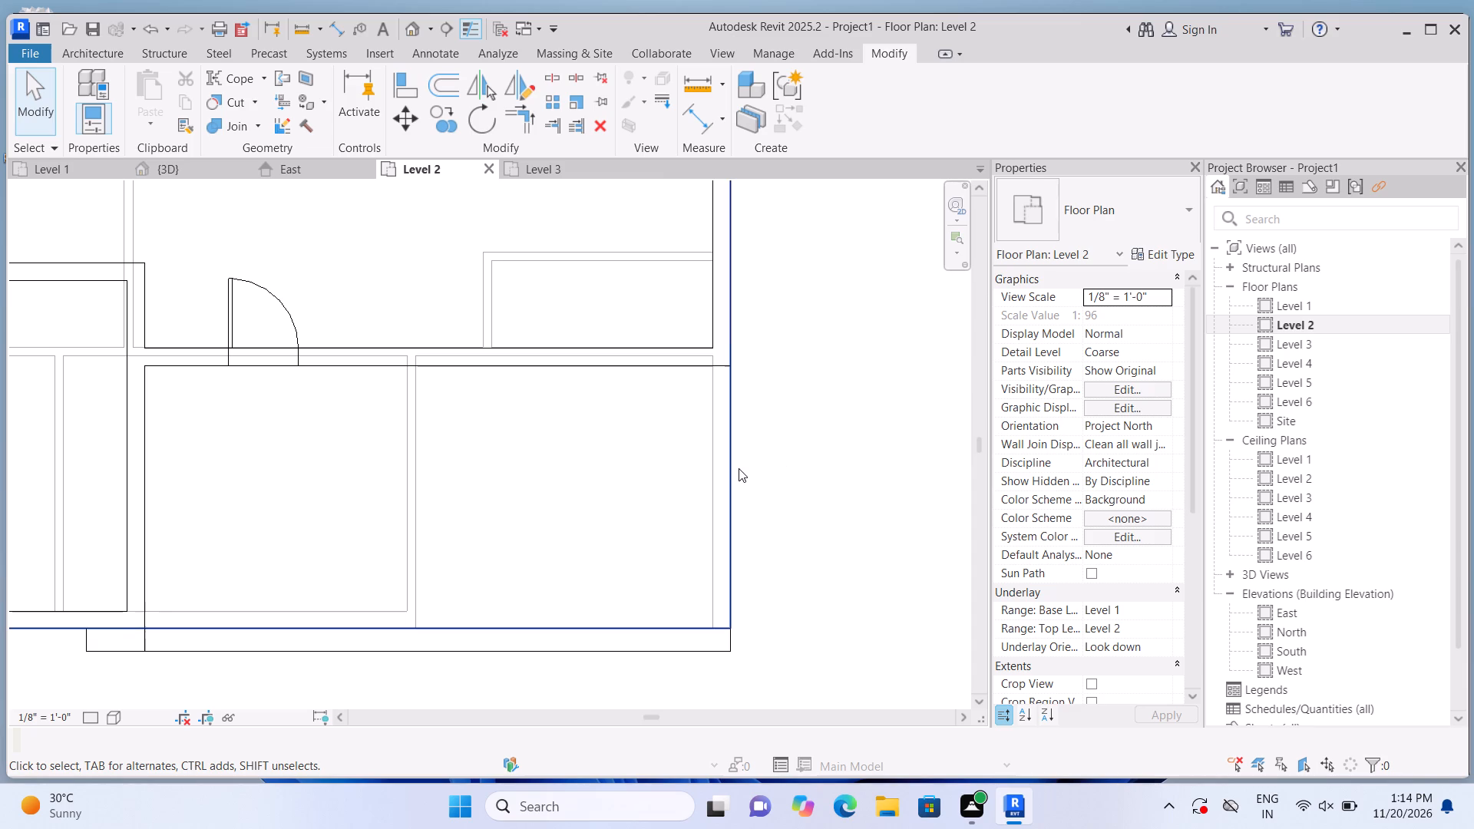
{"action": "scroll", "coordinate": [750, 598], "scroll_direction": "down", "scroll_amount": 1}
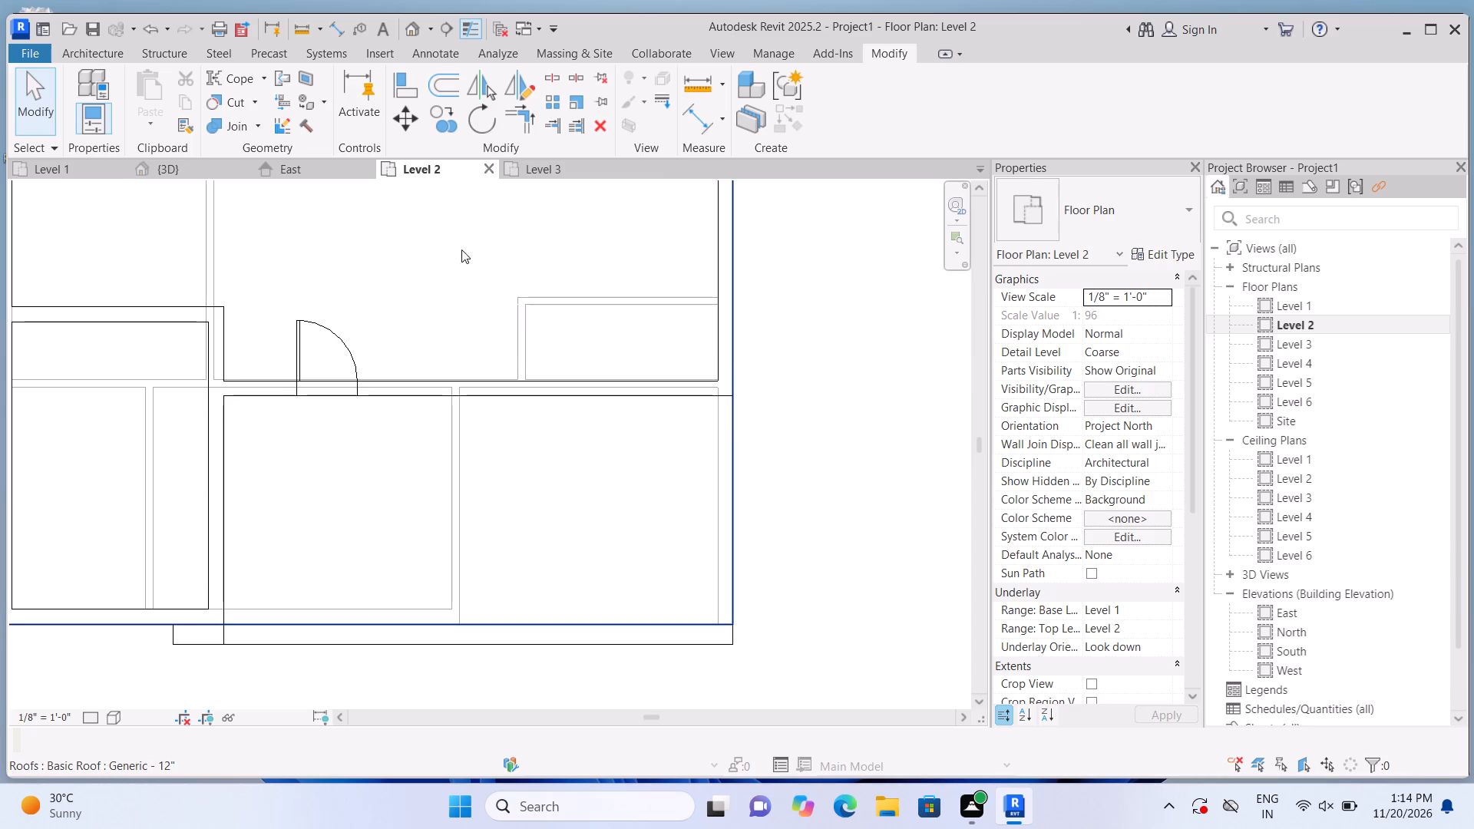
{"action": "left_click", "coordinate": [406, 28]}
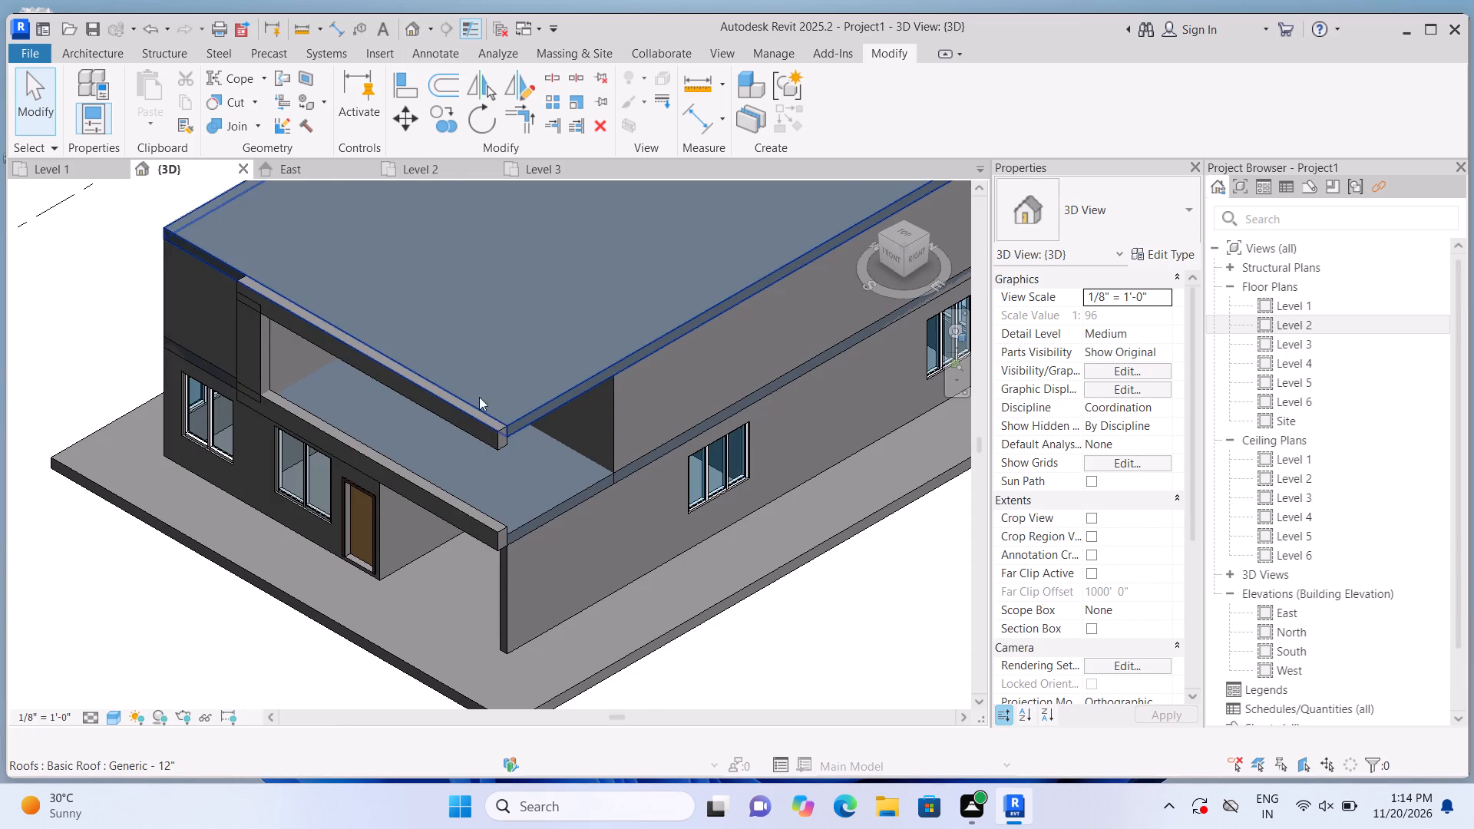
Open the Level 2 floor plan and start an in-place model in the Generic Models category, accepting the default name.
{"action": "scroll", "coordinate": [516, 531], "scroll_direction": "up", "scroll_amount": 1}
{"action": "scroll", "coordinate": [519, 533], "scroll_direction": "down", "scroll_amount": 3}
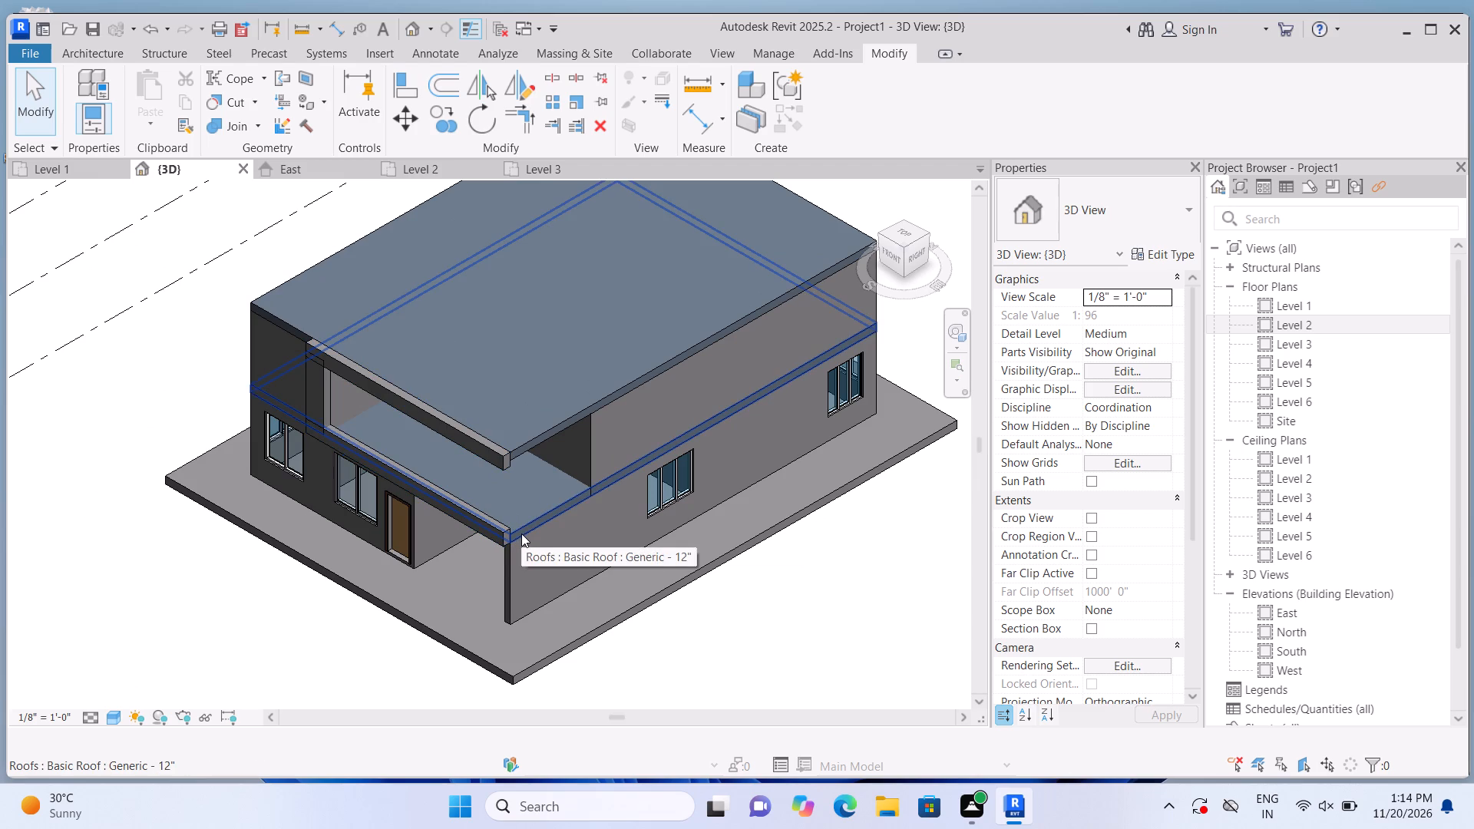
{"action": "scroll", "coordinate": [557, 505], "scroll_direction": "down", "scroll_amount": 1}
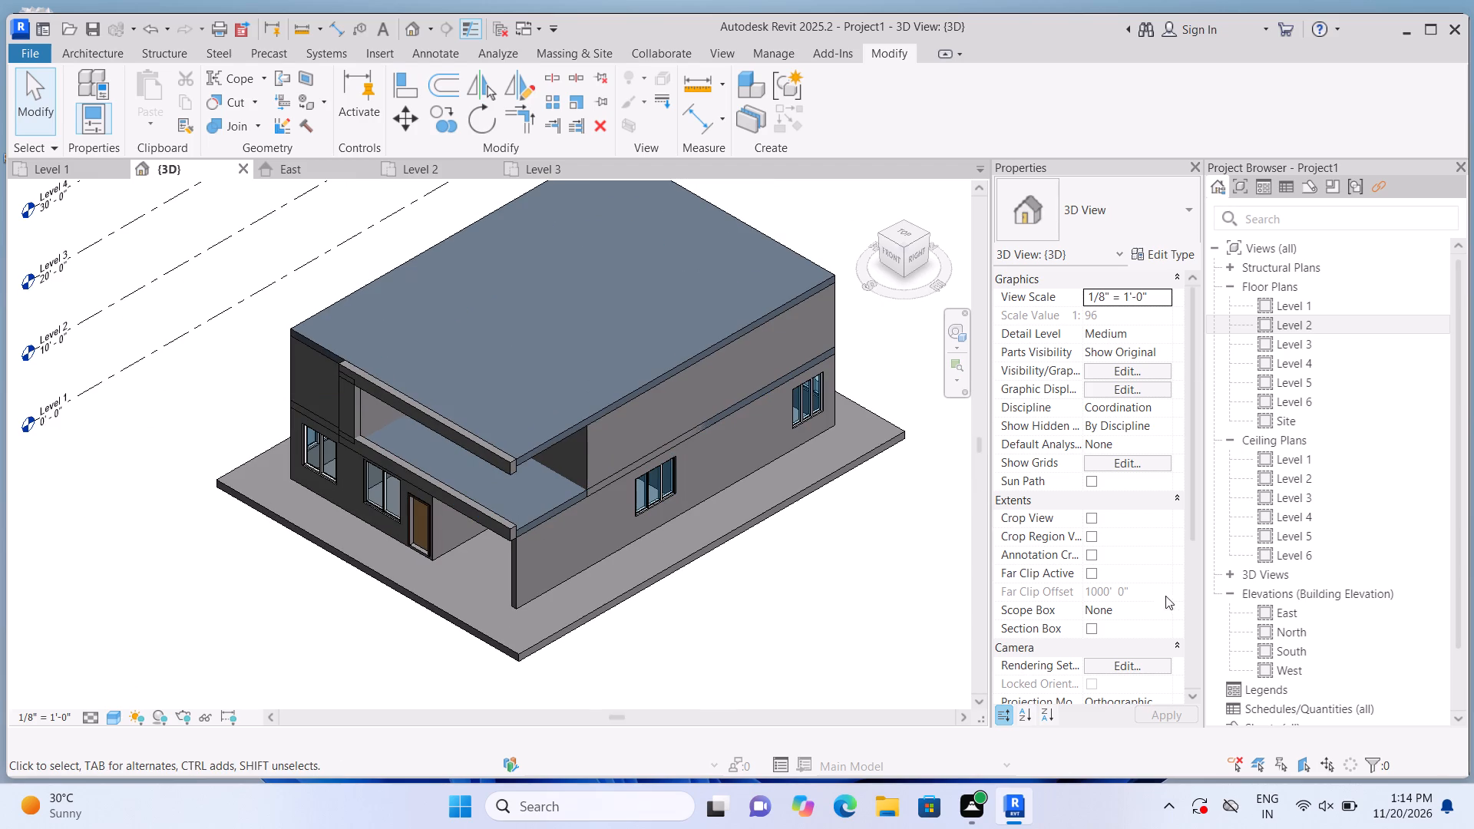
{"action": "double_click", "coordinate": [1264, 323]}
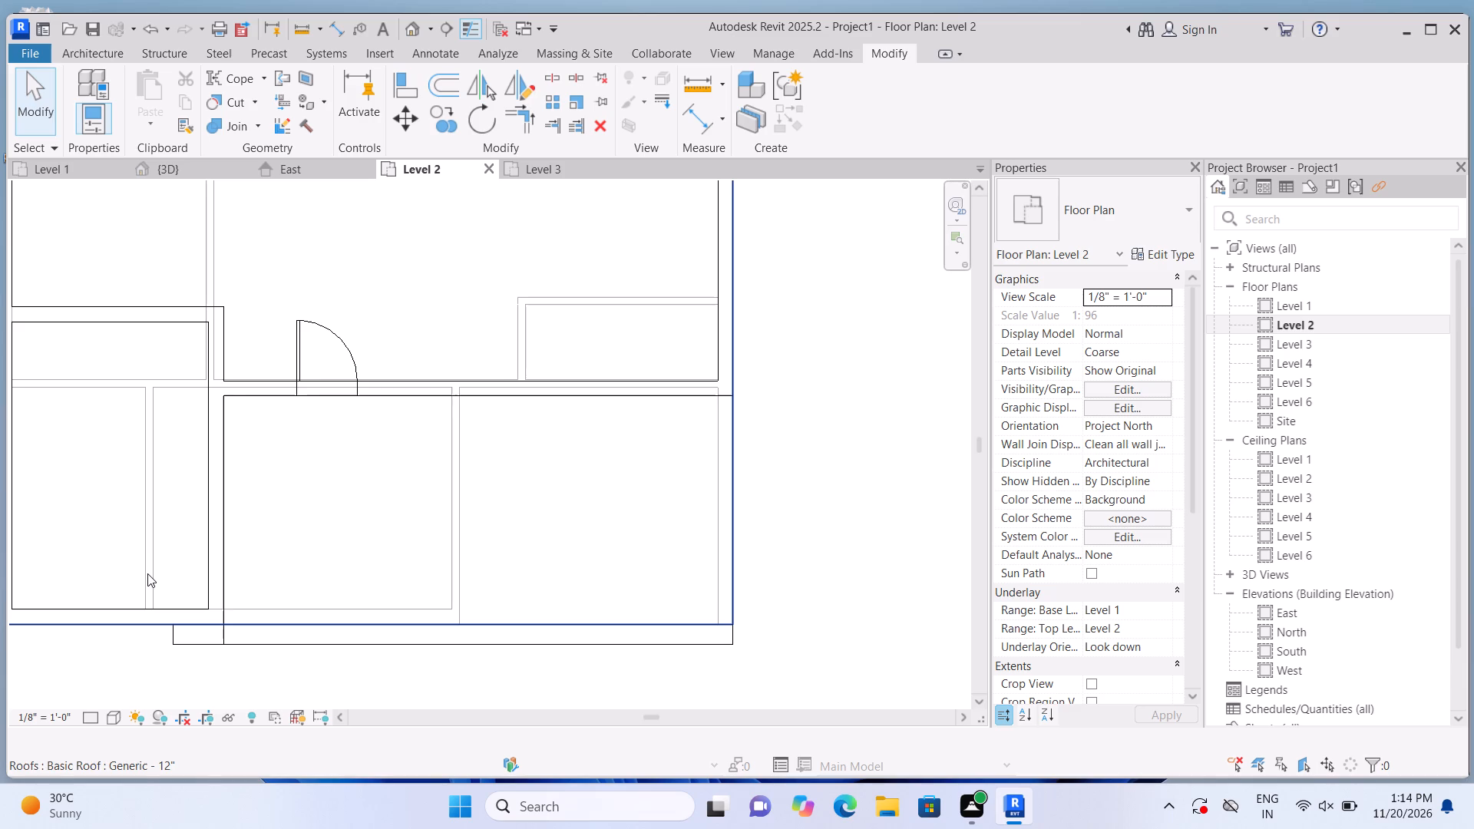
{"action": "left_click", "coordinate": [95, 58]}
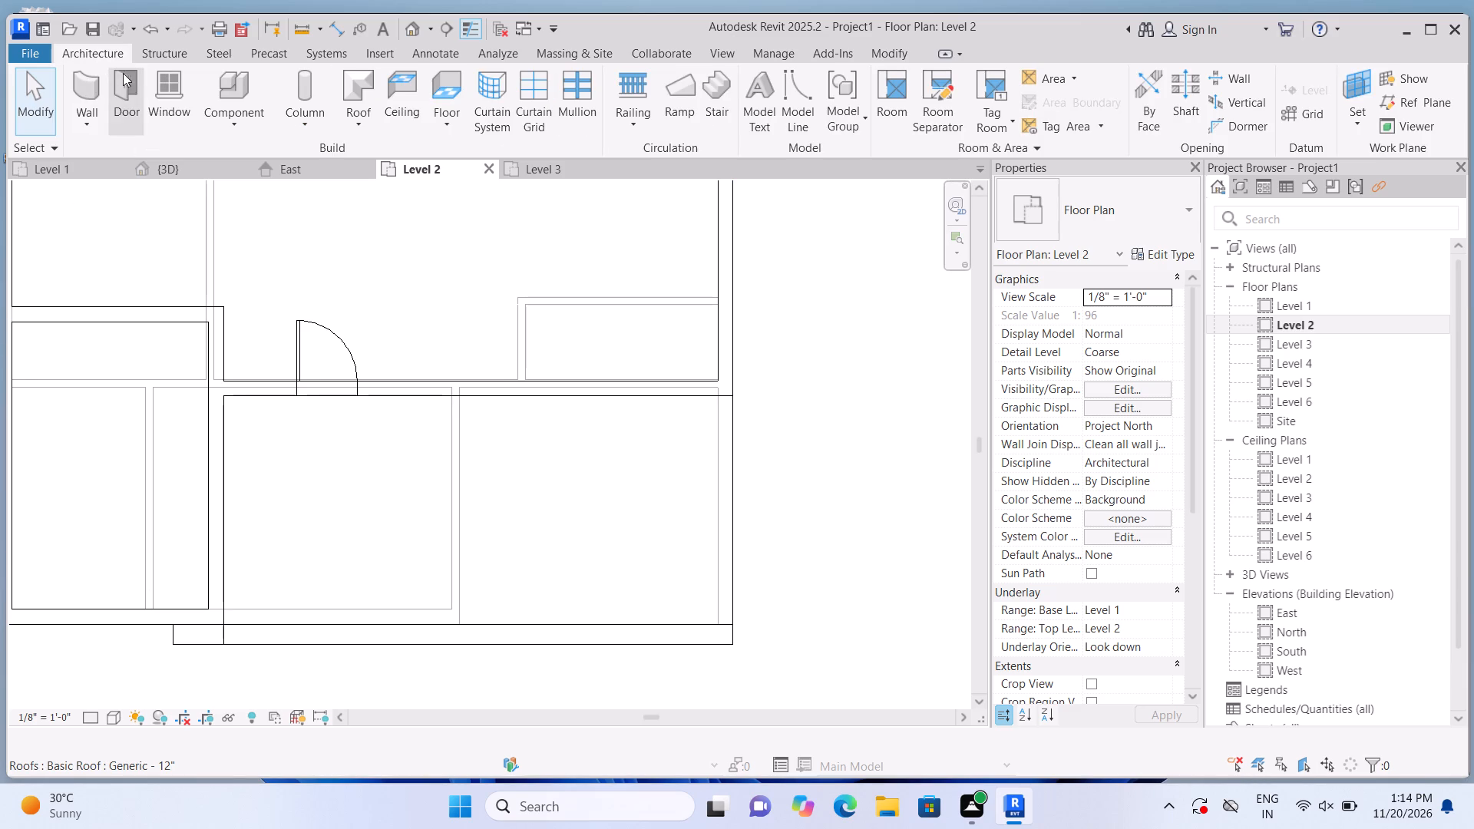
{"action": "left_click", "coordinate": [231, 122]}
{"action": "left_click", "coordinate": [246, 213]}
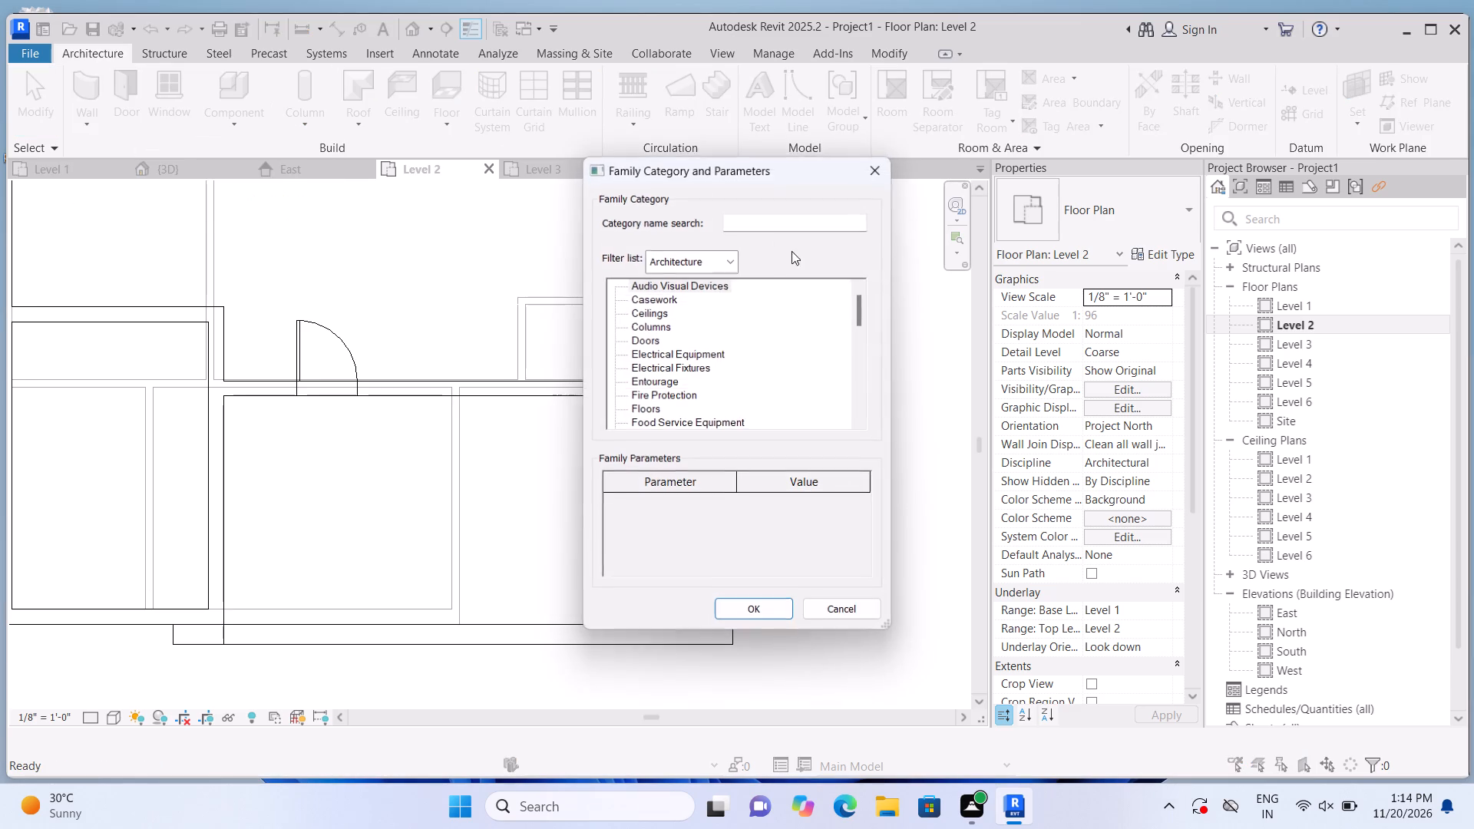
{"action": "scroll", "coordinate": [800, 320], "scroll_direction": "down", "scroll_amount": 7}
{"action": "left_click", "coordinate": [674, 367]}
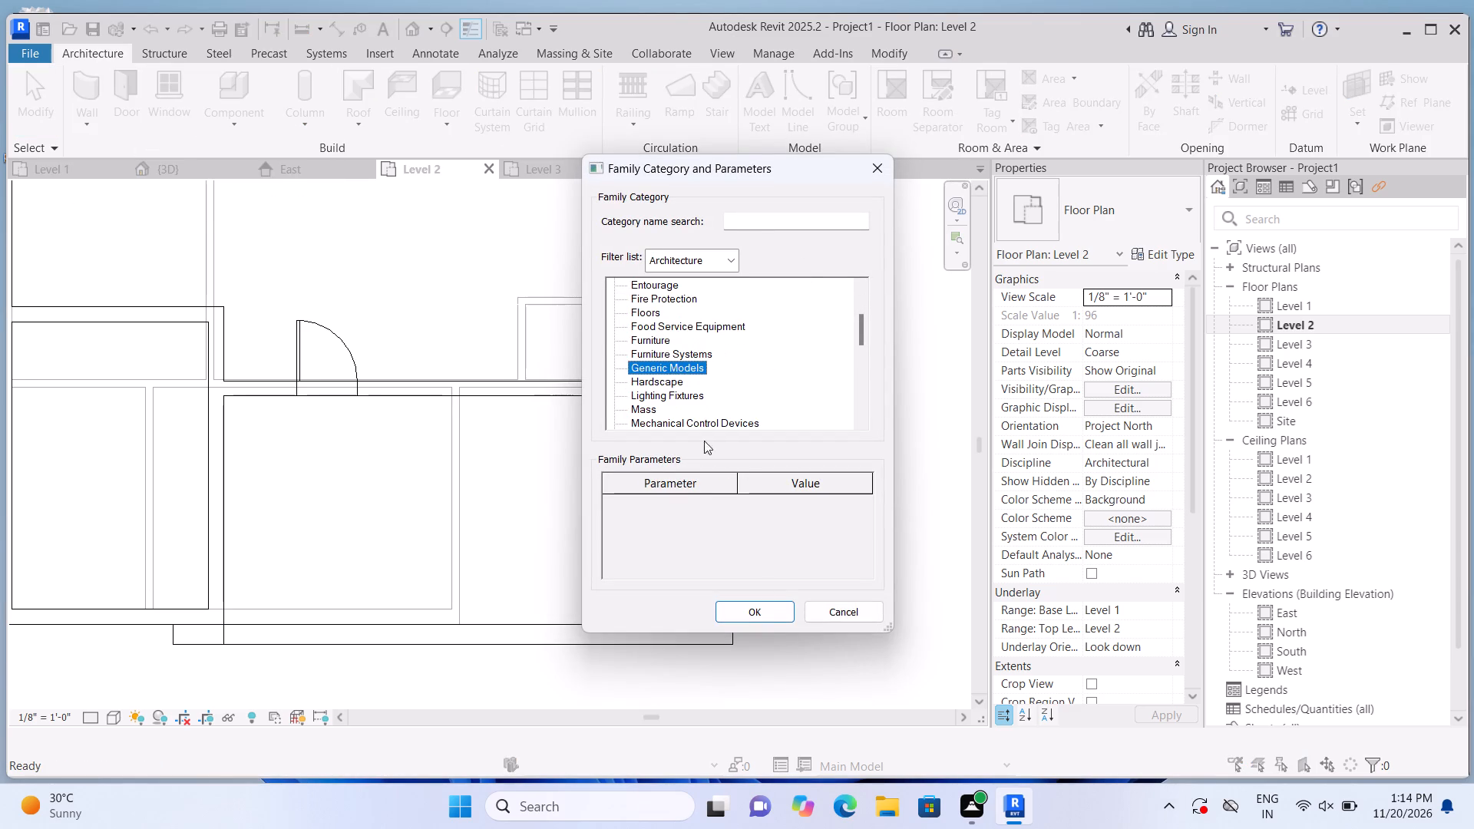
{"action": "left_click", "coordinate": [769, 608]}
{"action": "left_click", "coordinate": [767, 434]}
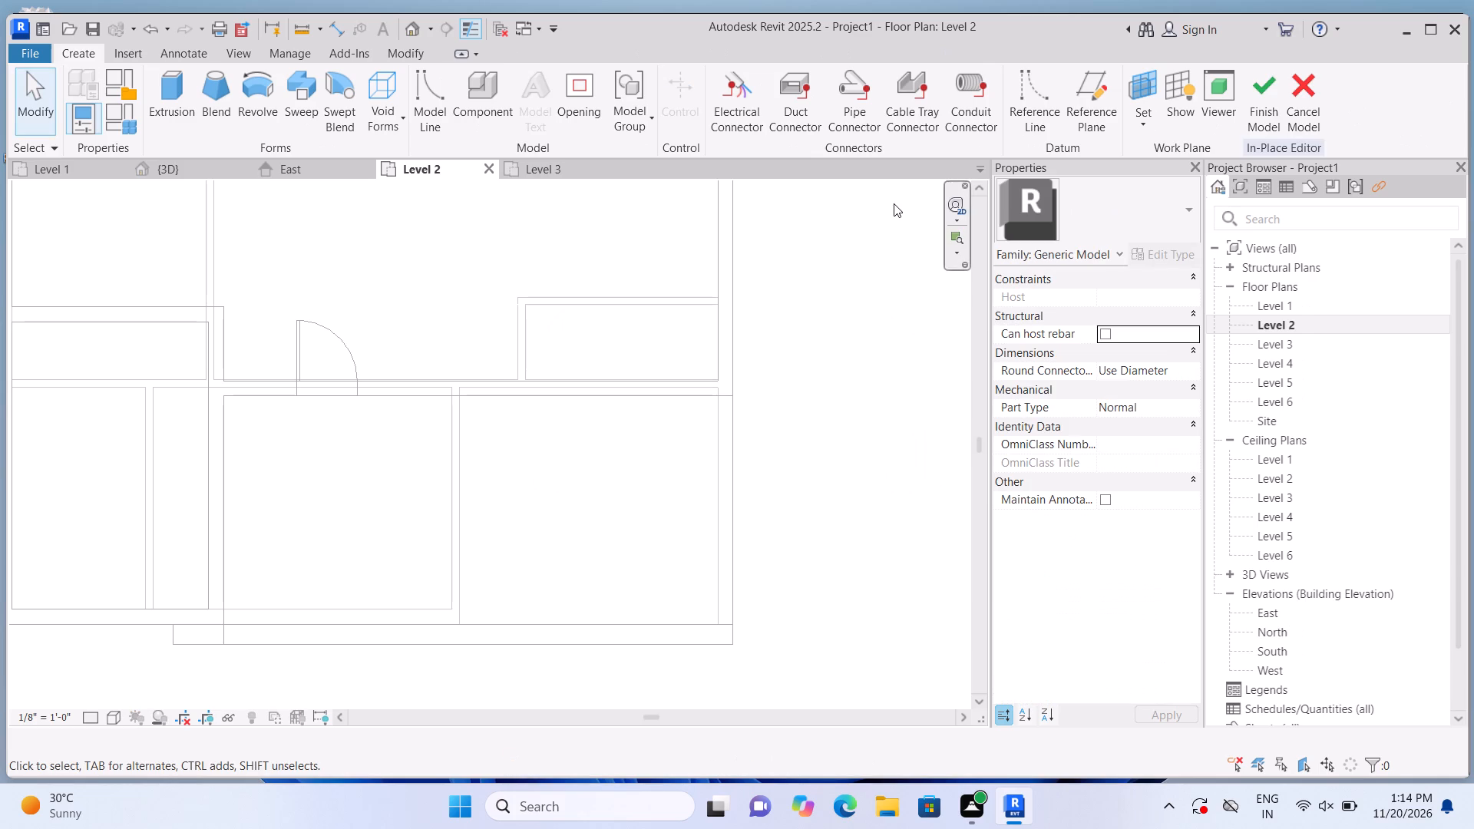
Create an extrusion on the lower roof slab's face from a small rectangle sketched just inside the balcony's open front corner.
{"action": "left_click", "coordinate": [174, 121]}
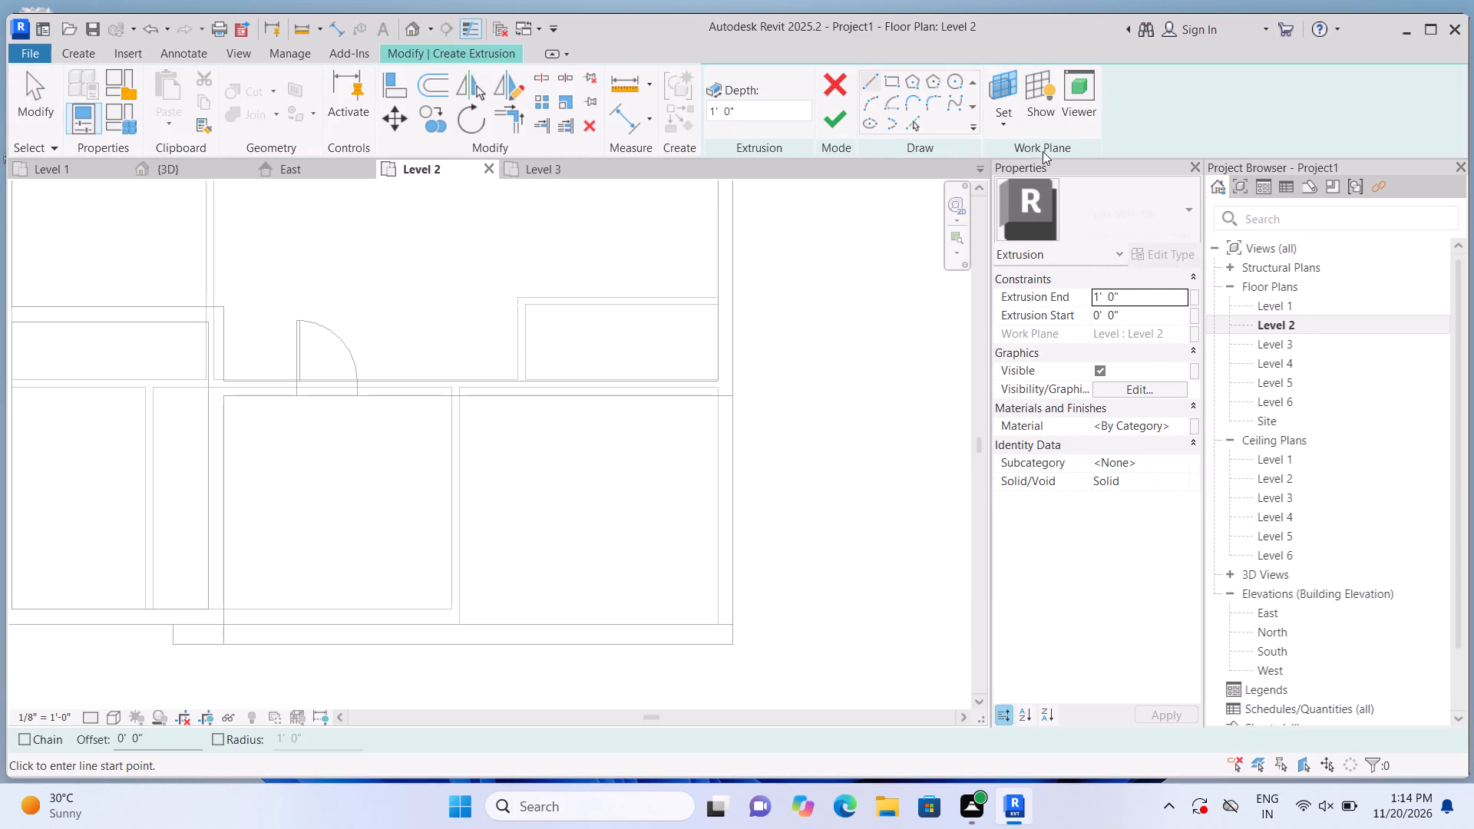
{"action": "left_click", "coordinate": [1007, 126]}
{"action": "left_click", "coordinate": [1022, 194]}
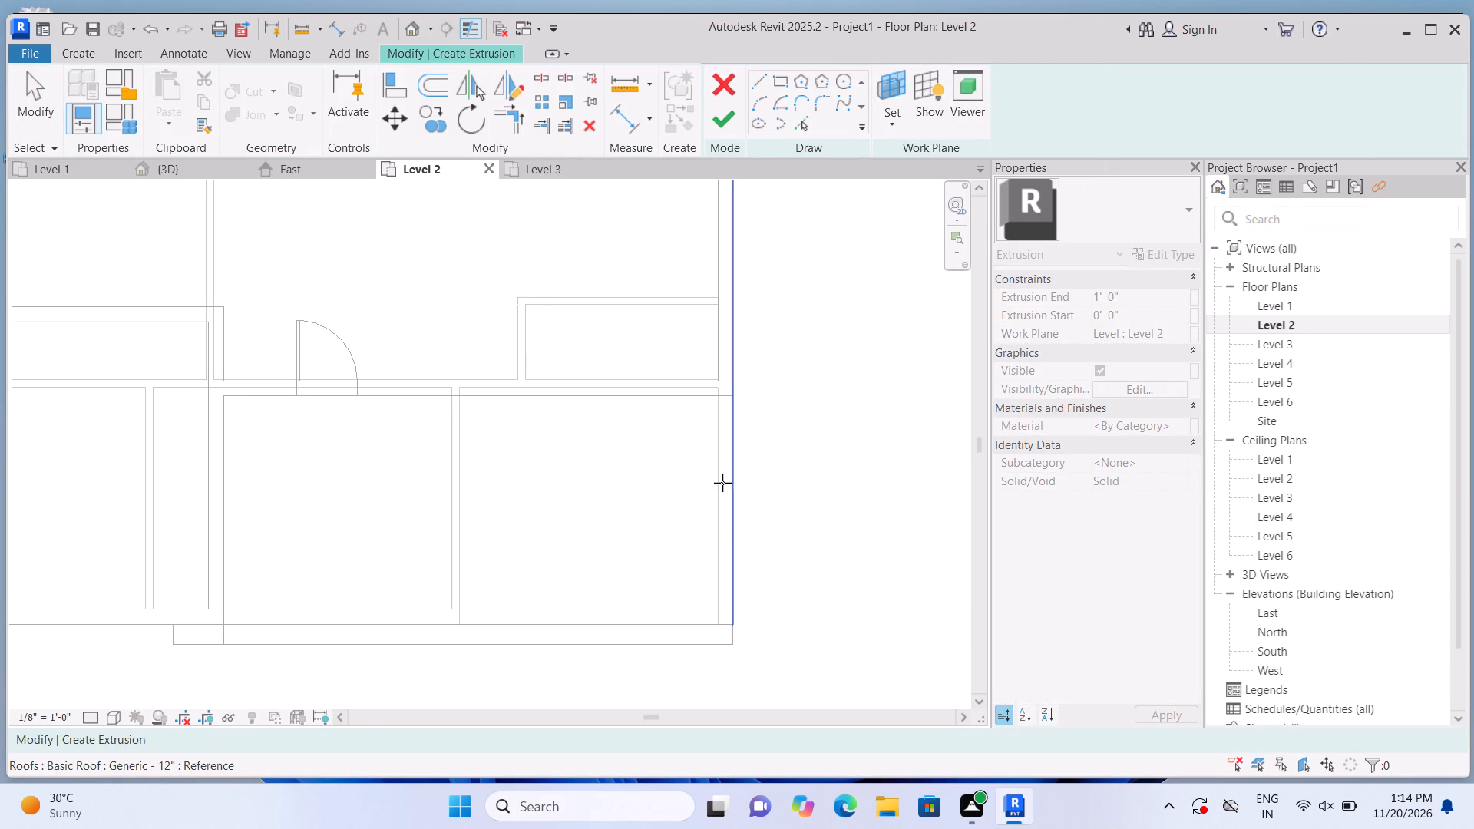
{"action": "left_click", "coordinate": [703, 499]}
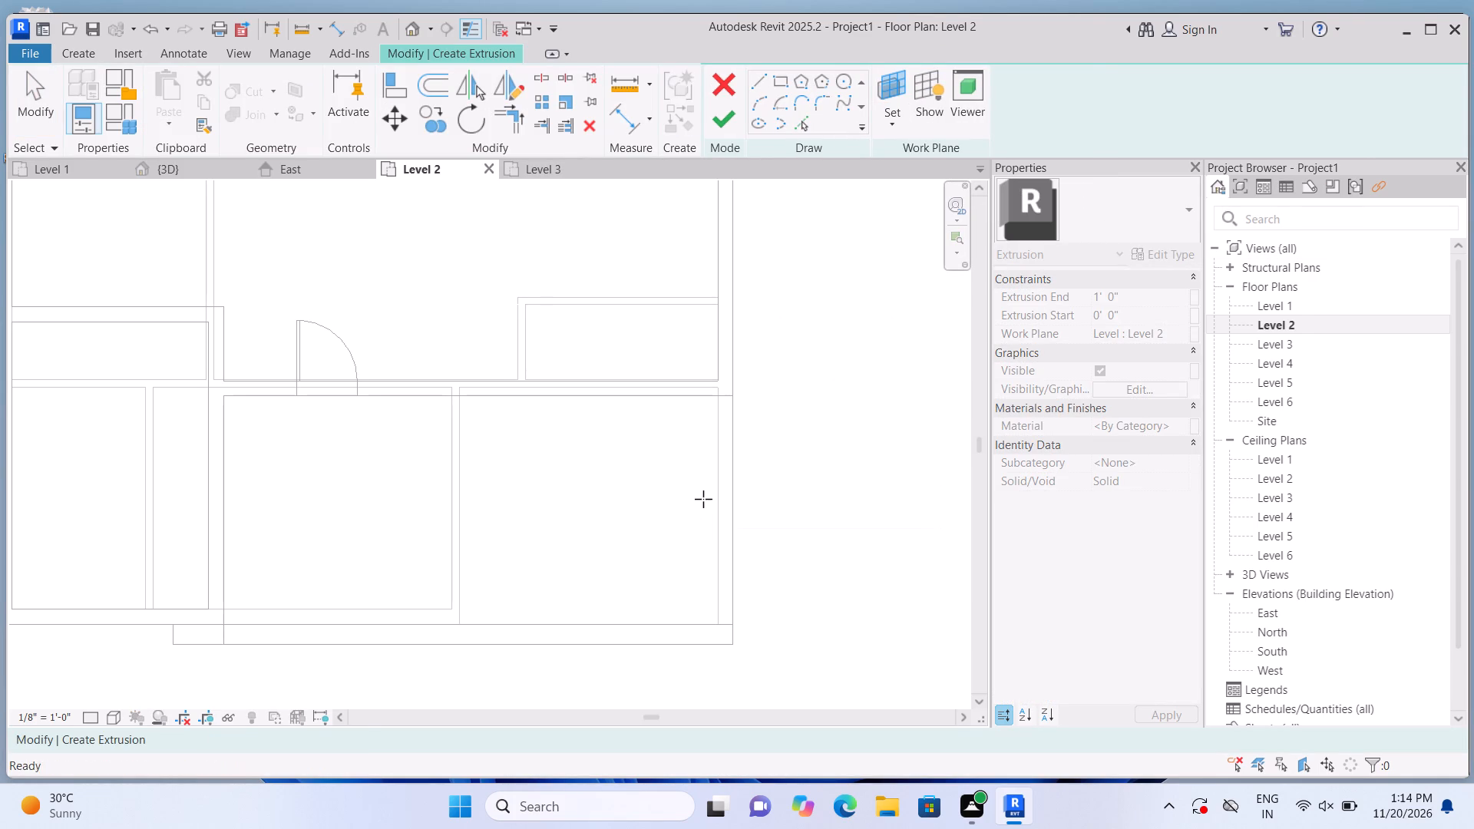
{"action": "left_click", "coordinate": [897, 85]}
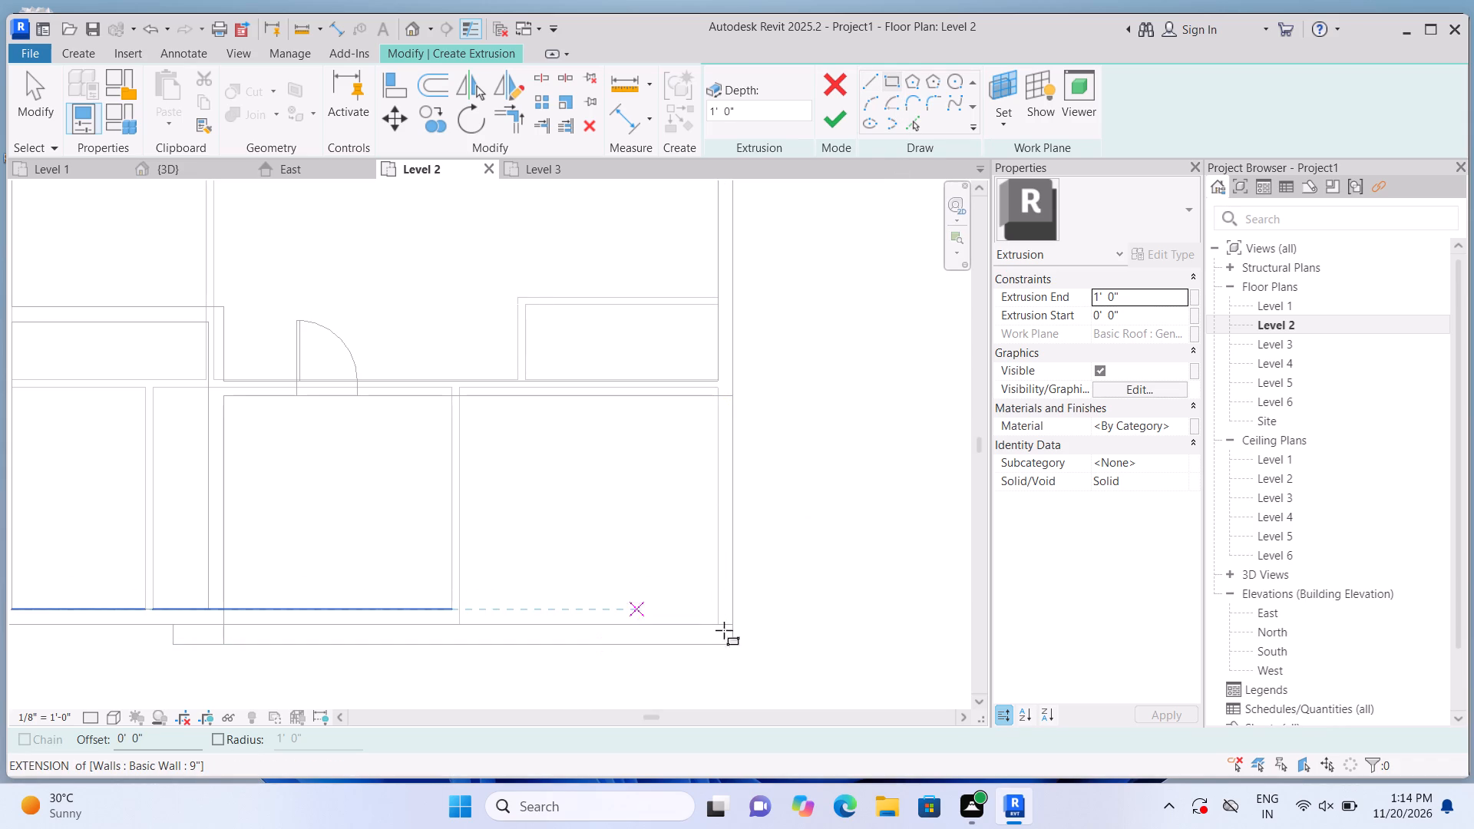
{"action": "scroll", "coordinate": [702, 614], "scroll_direction": "up", "scroll_amount": 3}
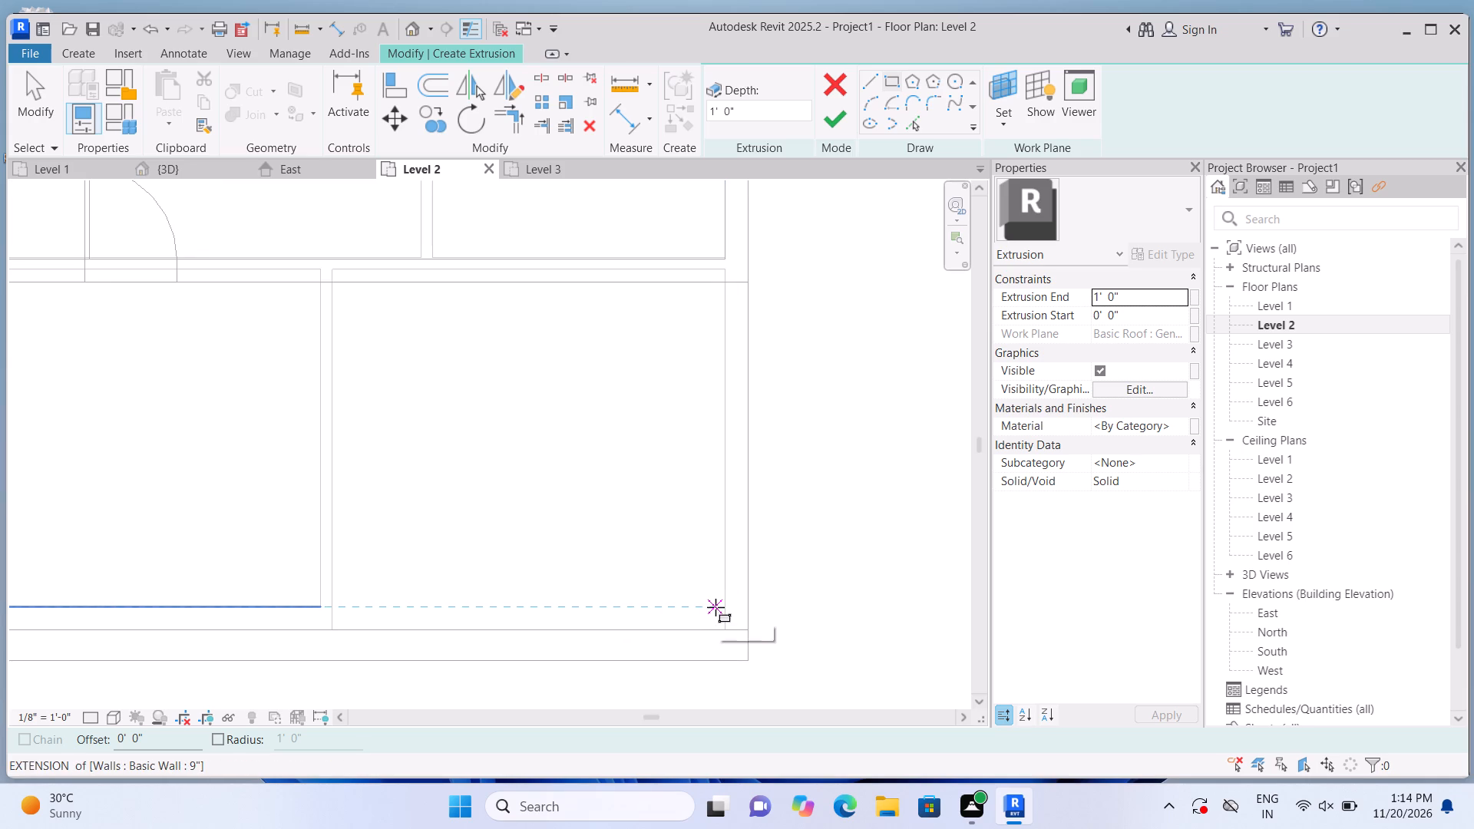
{"action": "scroll", "coordinate": [714, 619], "scroll_direction": "up", "scroll_amount": 2}
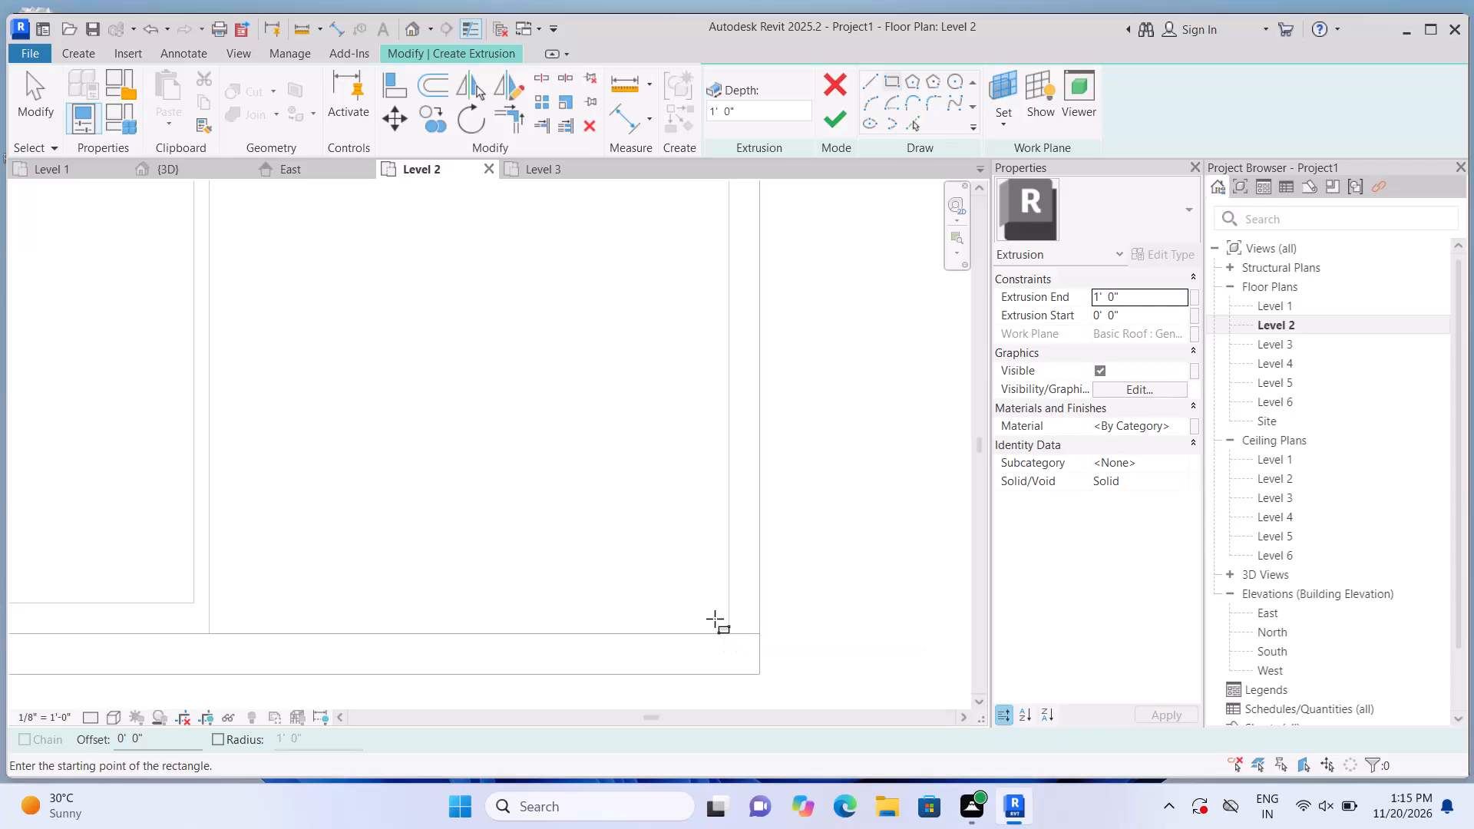
{"action": "scroll", "coordinate": [591, 564], "scroll_direction": "up", "scroll_amount": 4}
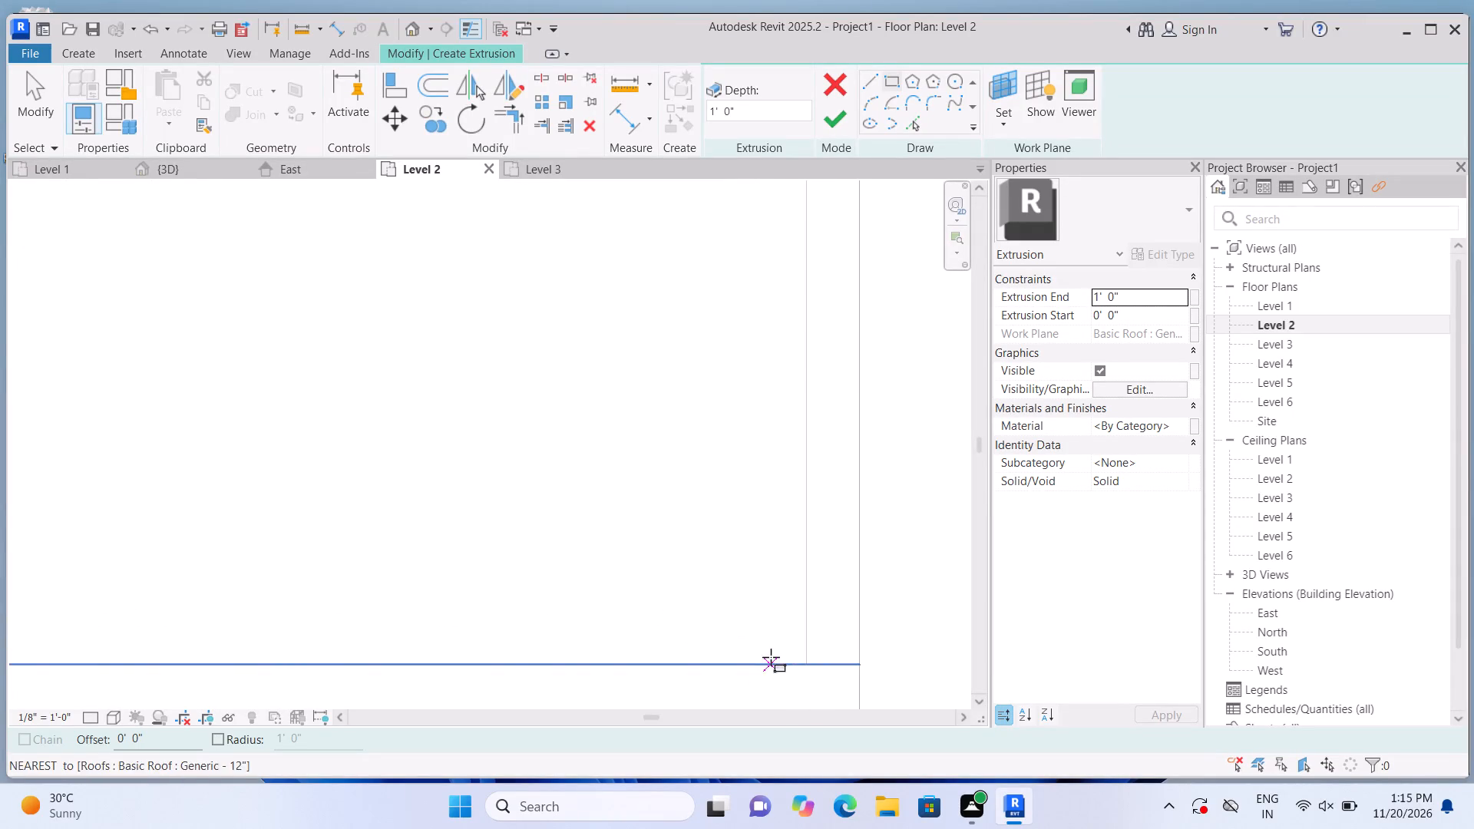
{"action": "left_click", "coordinate": [756, 652]}
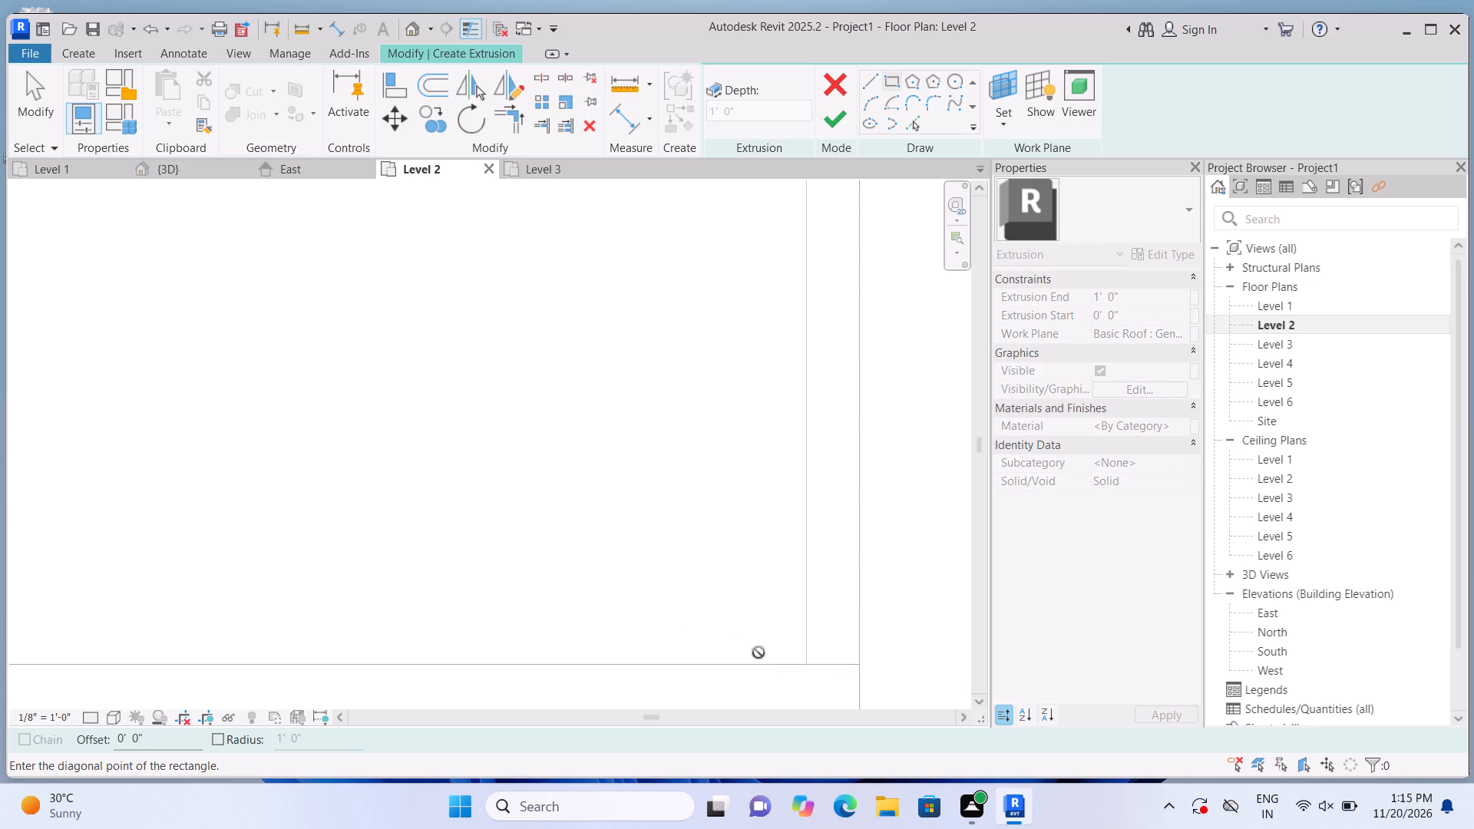
{"action": "scroll", "coordinate": [794, 618], "scroll_direction": "up", "scroll_amount": 2}
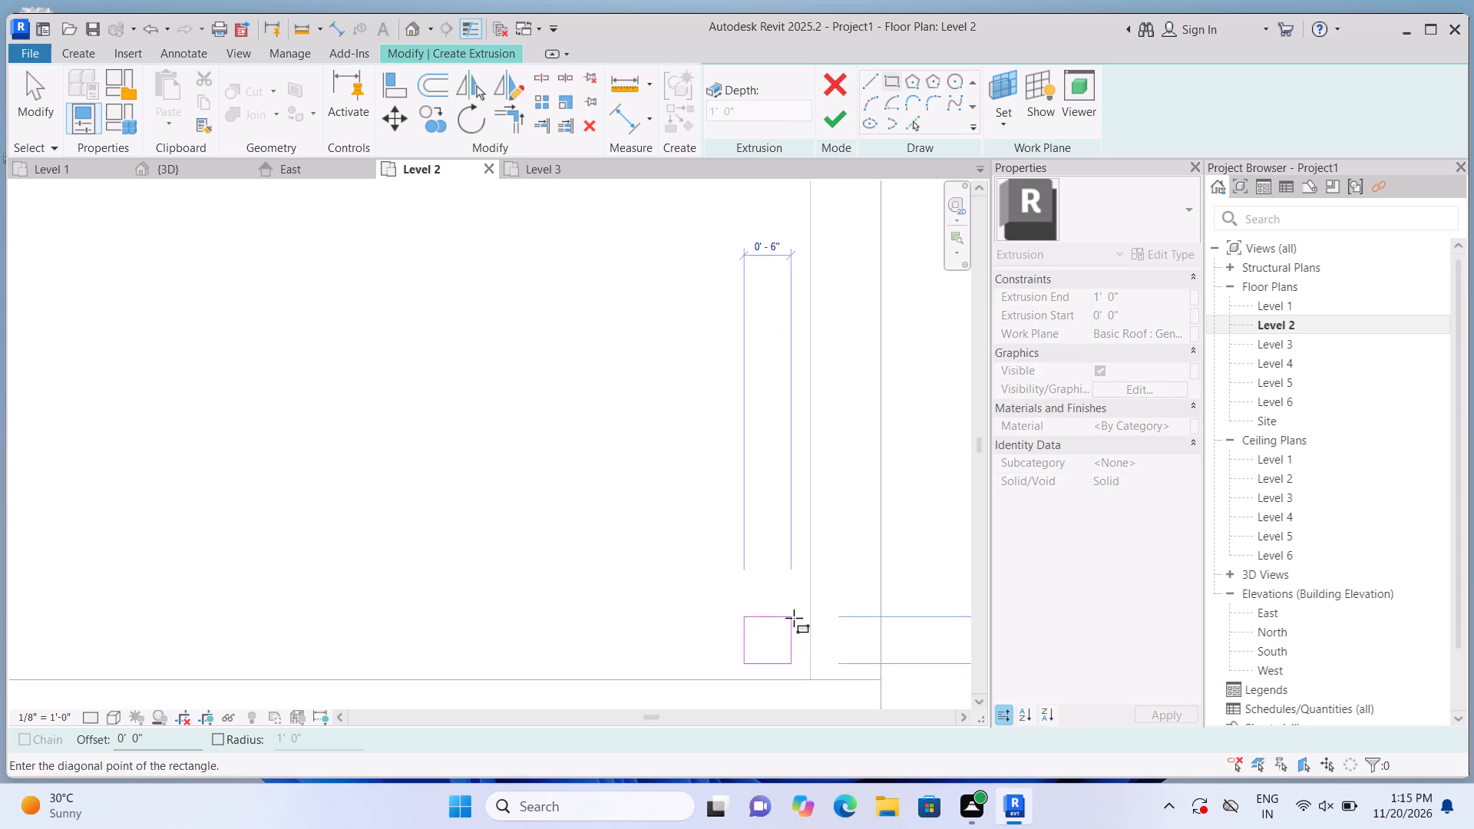
{"action": "scroll", "coordinate": [794, 618], "scroll_direction": "up", "scroll_amount": 3}
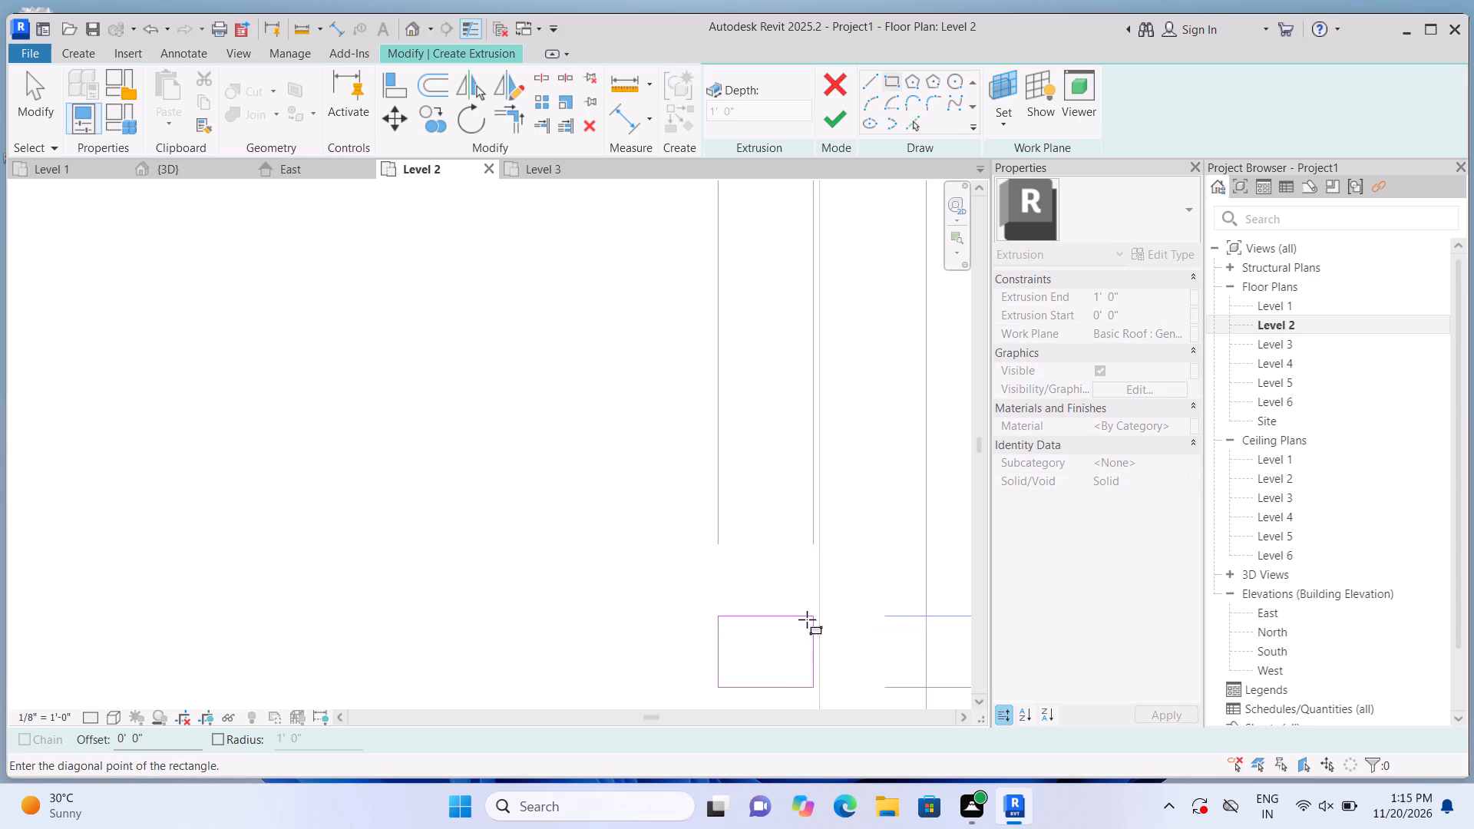
{"action": "left_click", "coordinate": [805, 613]}
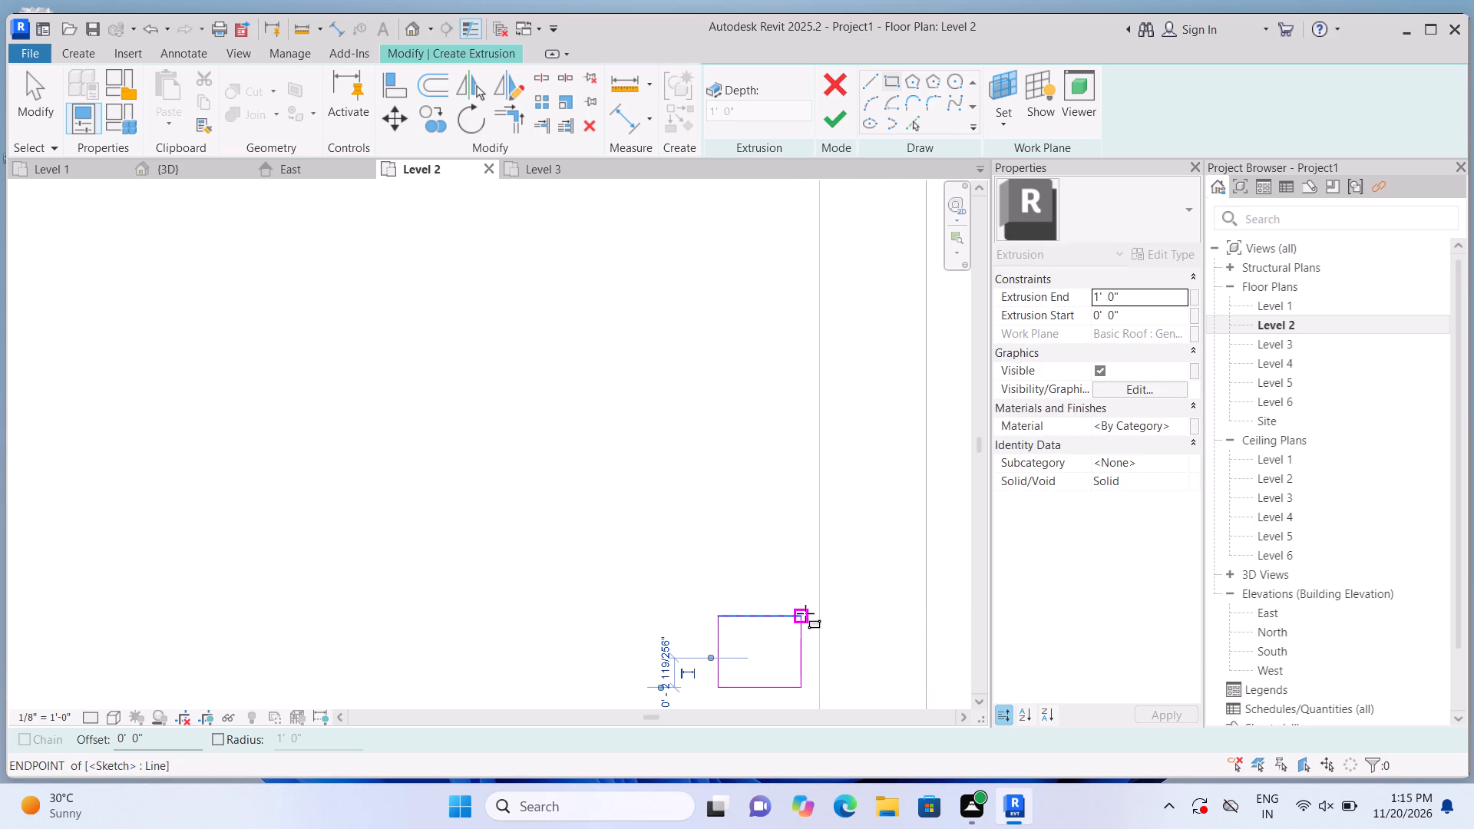
{"action": "left_click", "coordinate": [847, 121]}
In the 3D view, stretch the top of the corner post up into the upper roof band, about 9'-5" high.
{"action": "scroll", "coordinate": [771, 397], "scroll_direction": "down", "scroll_amount": 2}
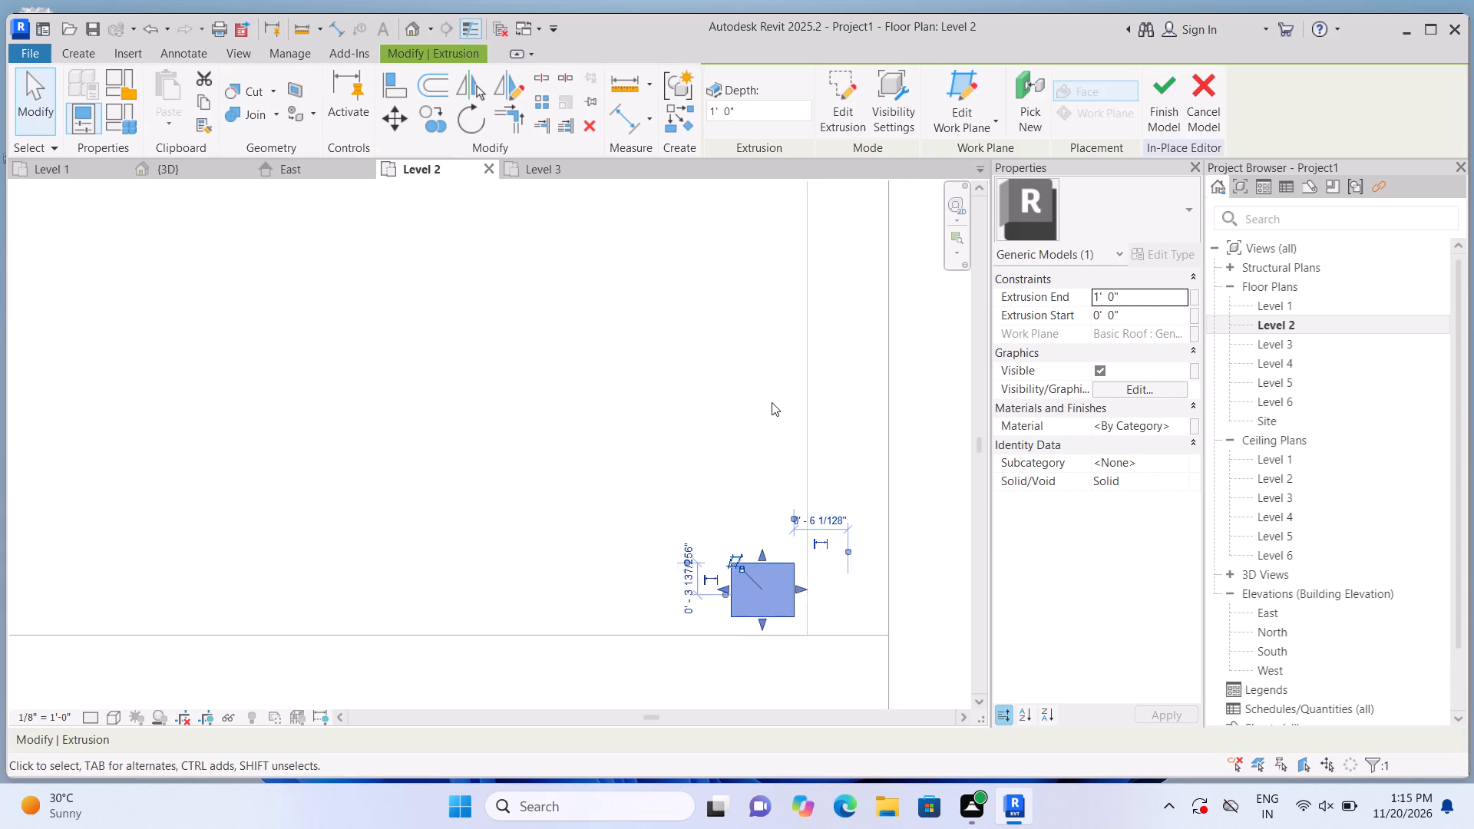
{"action": "scroll", "coordinate": [772, 402], "scroll_direction": "down", "scroll_amount": 3}
{"action": "left_click", "coordinate": [414, 22]}
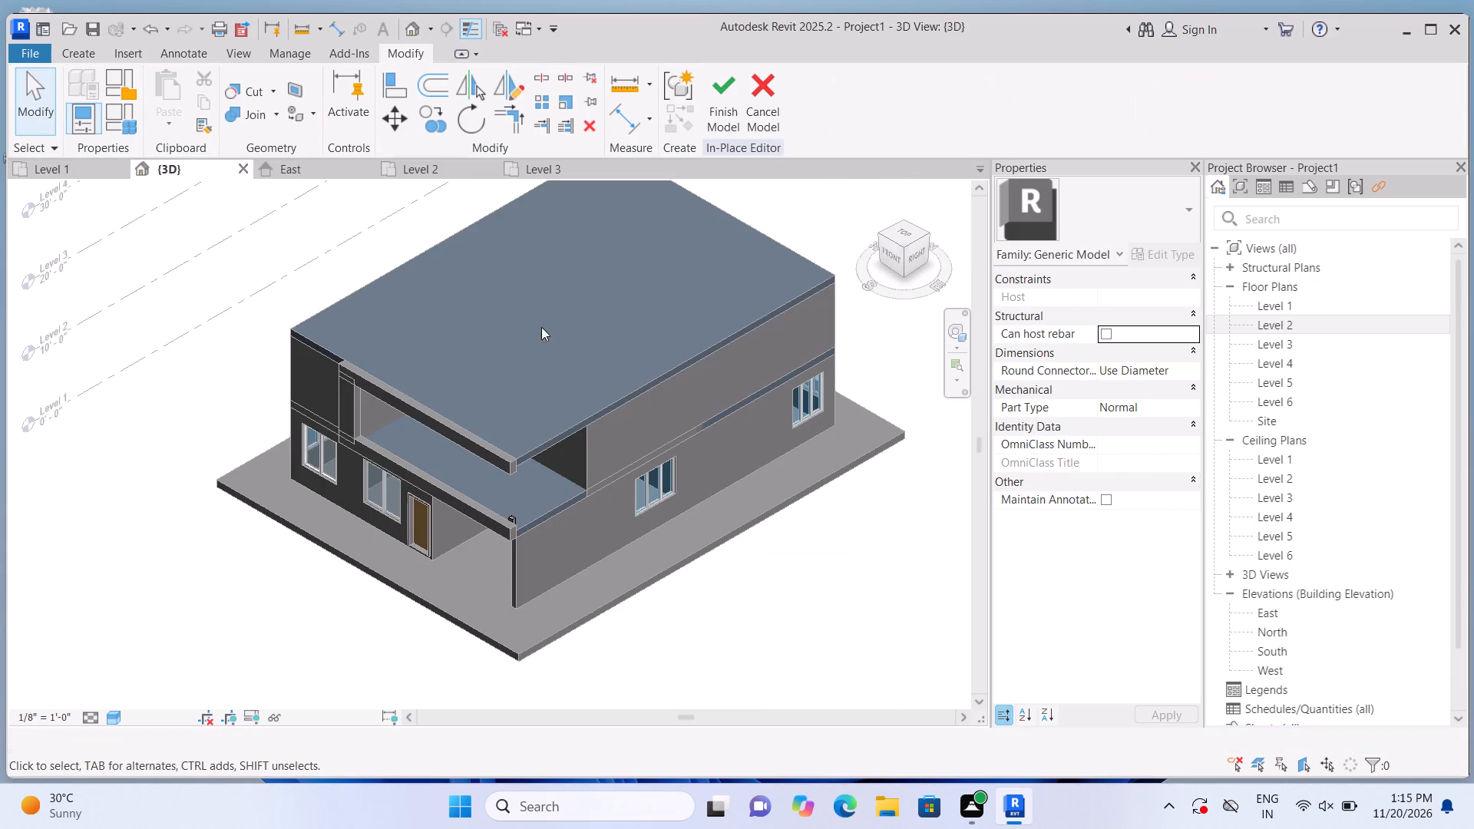
{"action": "scroll", "coordinate": [548, 552], "scroll_direction": "up", "scroll_amount": 7}
{"action": "left_click", "coordinate": [503, 495]}
{"action": "scroll", "coordinate": [498, 489], "scroll_direction": "up", "scroll_amount": 2}
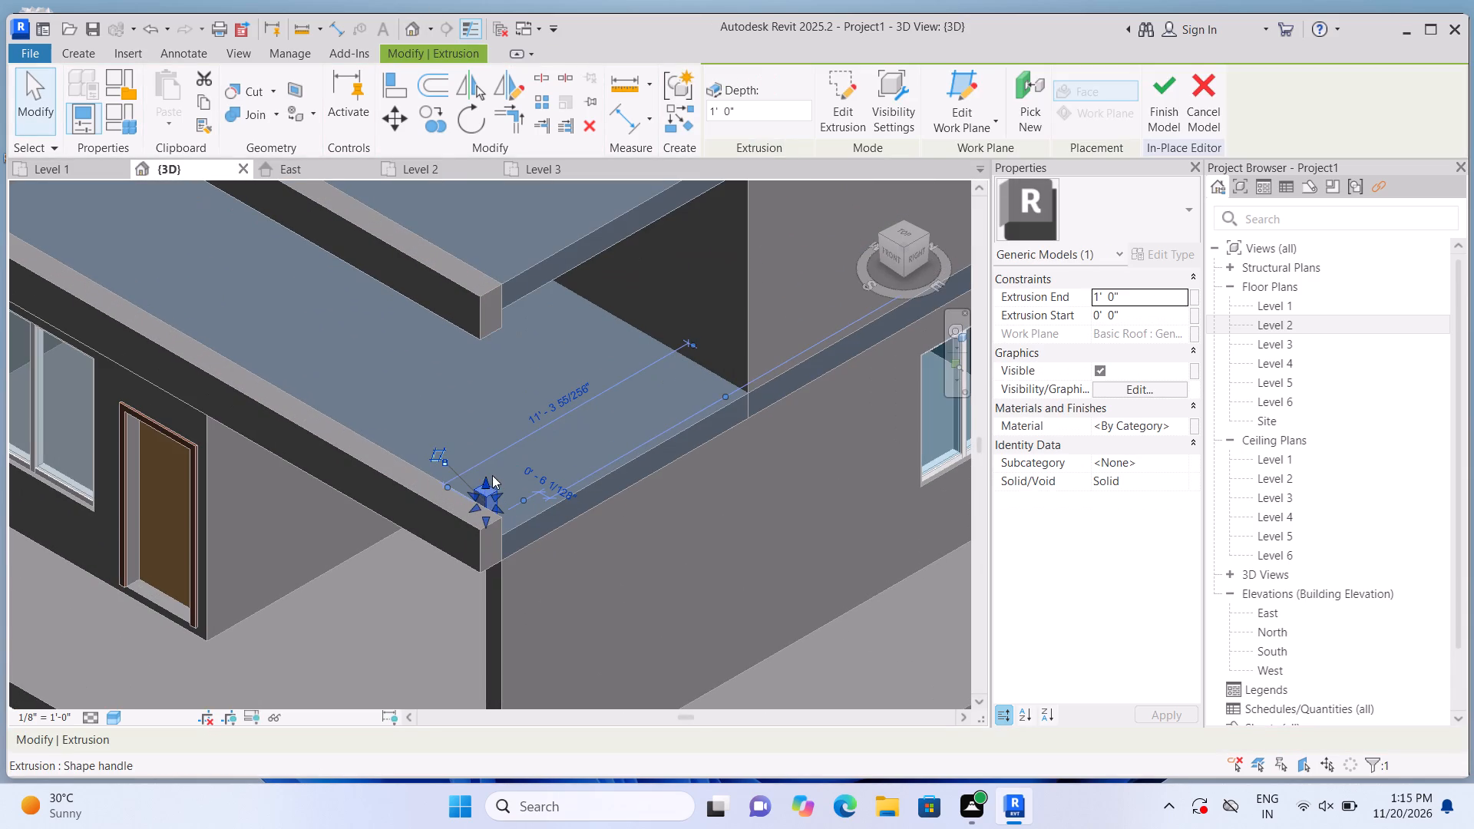
{"action": "left_click_drag", "start_coordinate": [486, 478], "coordinate": [468, 362]}
{"action": "scroll", "coordinate": [483, 397], "scroll_direction": "down", "scroll_amount": 2}
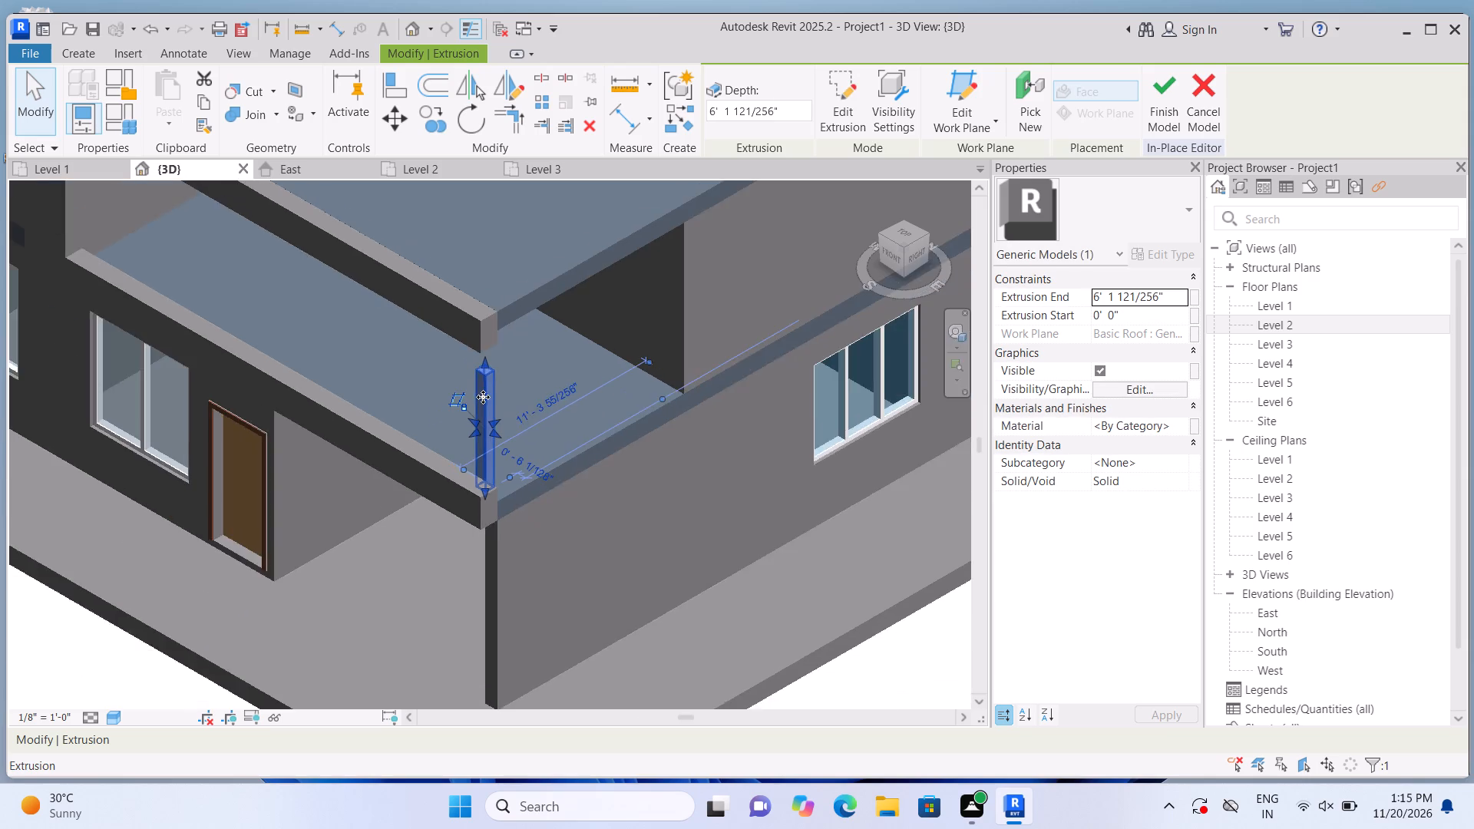
{"action": "scroll", "coordinate": [488, 377], "scroll_direction": "up", "scroll_amount": 2}
{"action": "left_click_drag", "start_coordinate": [483, 362], "coordinate": [493, 286]}
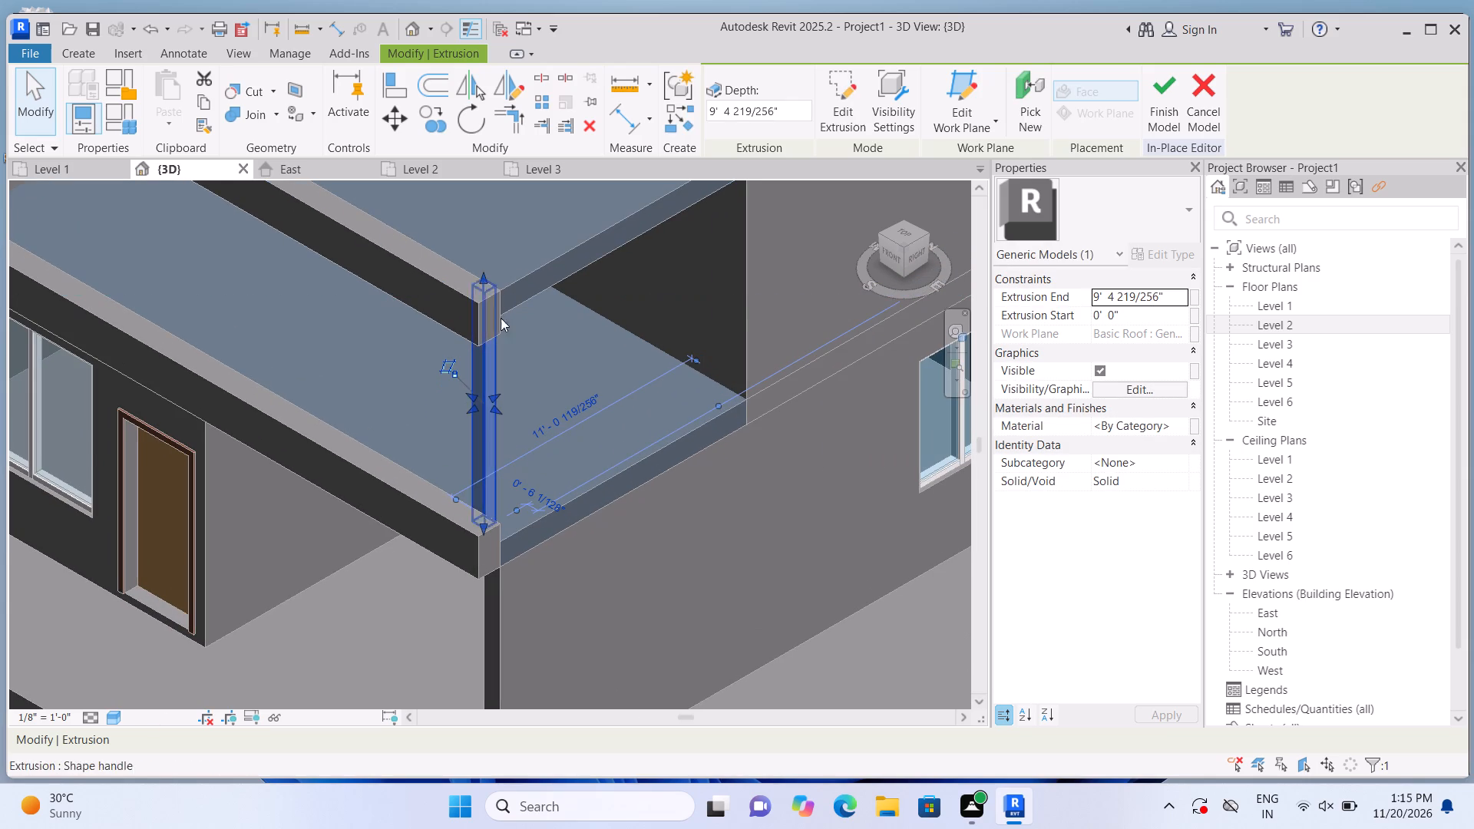
{"action": "scroll", "coordinate": [821, 630], "scroll_direction": "down", "scroll_amount": 7}
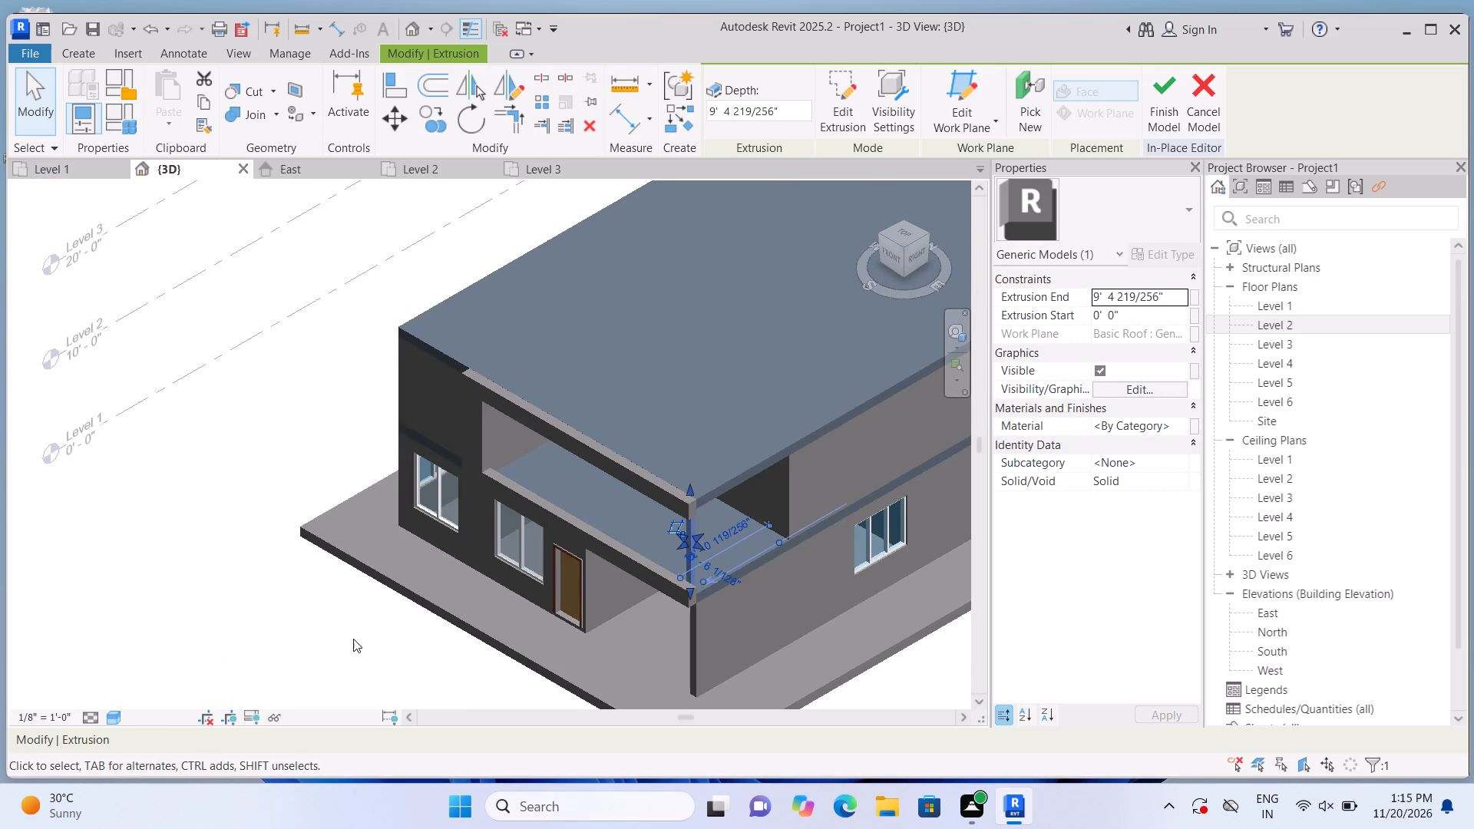
{"action": "left_click", "coordinate": [353, 627]}
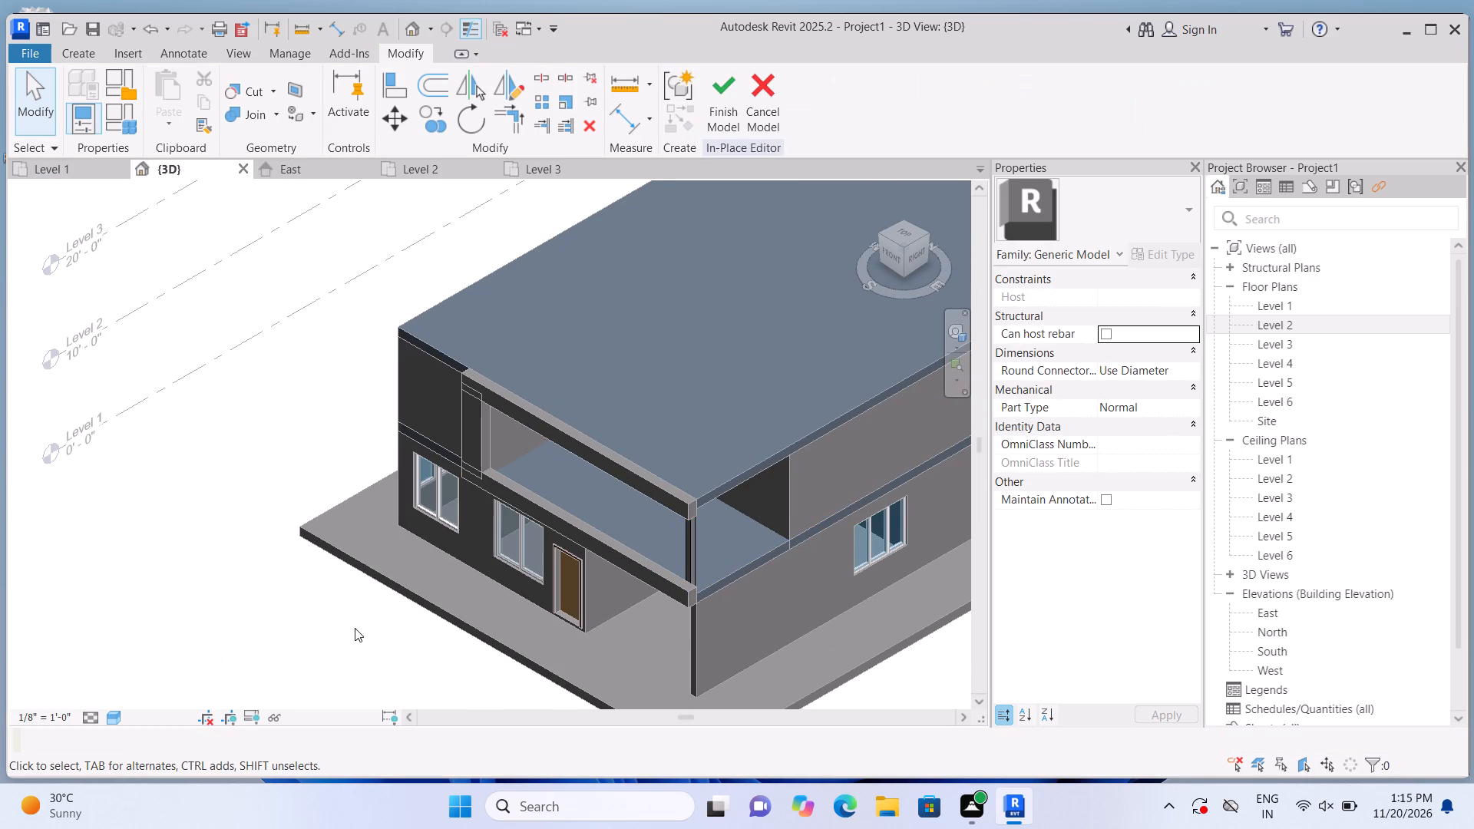
From a low angle, raise the post's top to a 10'-0" extrusion end and check it from the 3D home view.
{"action": "scroll", "coordinate": [362, 607], "scroll_direction": "down", "scroll_amount": 2}
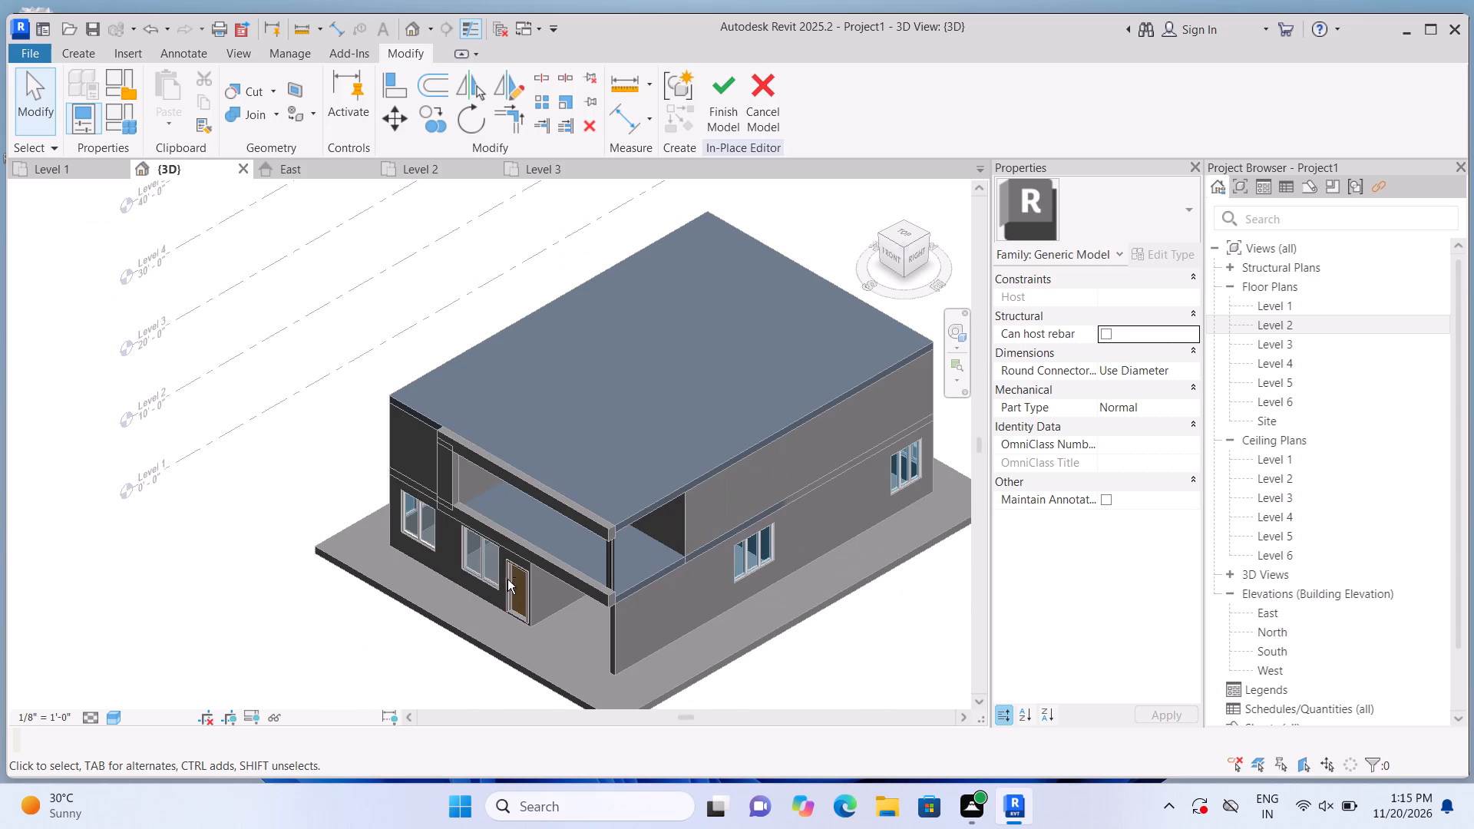
{"action": "middle_click_drag", "start_coordinate": [479, 586], "coordinate": [417, 332], "text": "shift"}
{"action": "scroll", "coordinate": [564, 382], "scroll_direction": "up", "scroll_amount": 9}
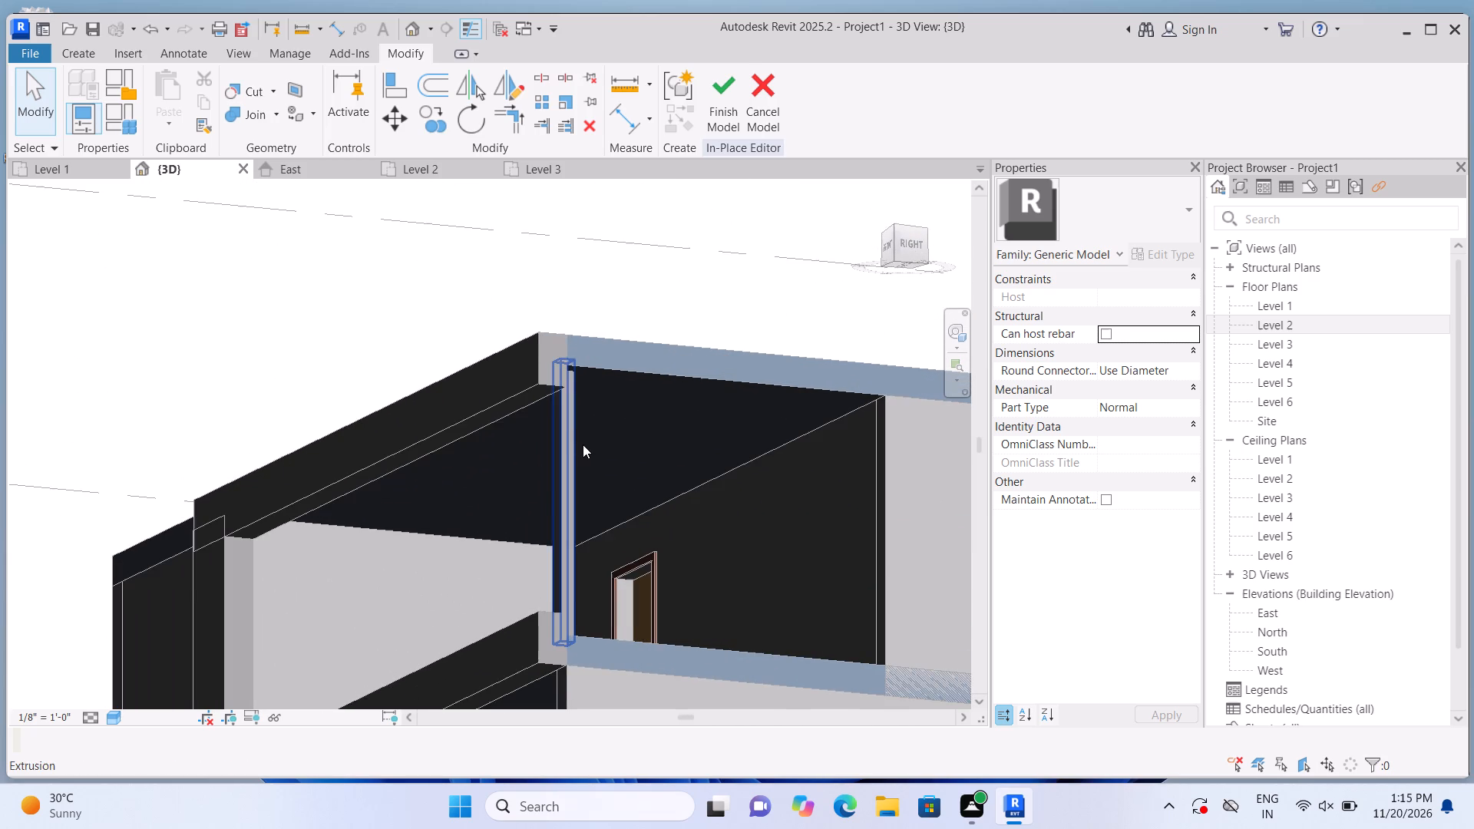
{"action": "left_click", "coordinate": [583, 444]}
{"action": "scroll", "coordinate": [557, 372], "scroll_direction": "up", "scroll_amount": 1}
{"action": "left_click", "coordinate": [563, 347]}
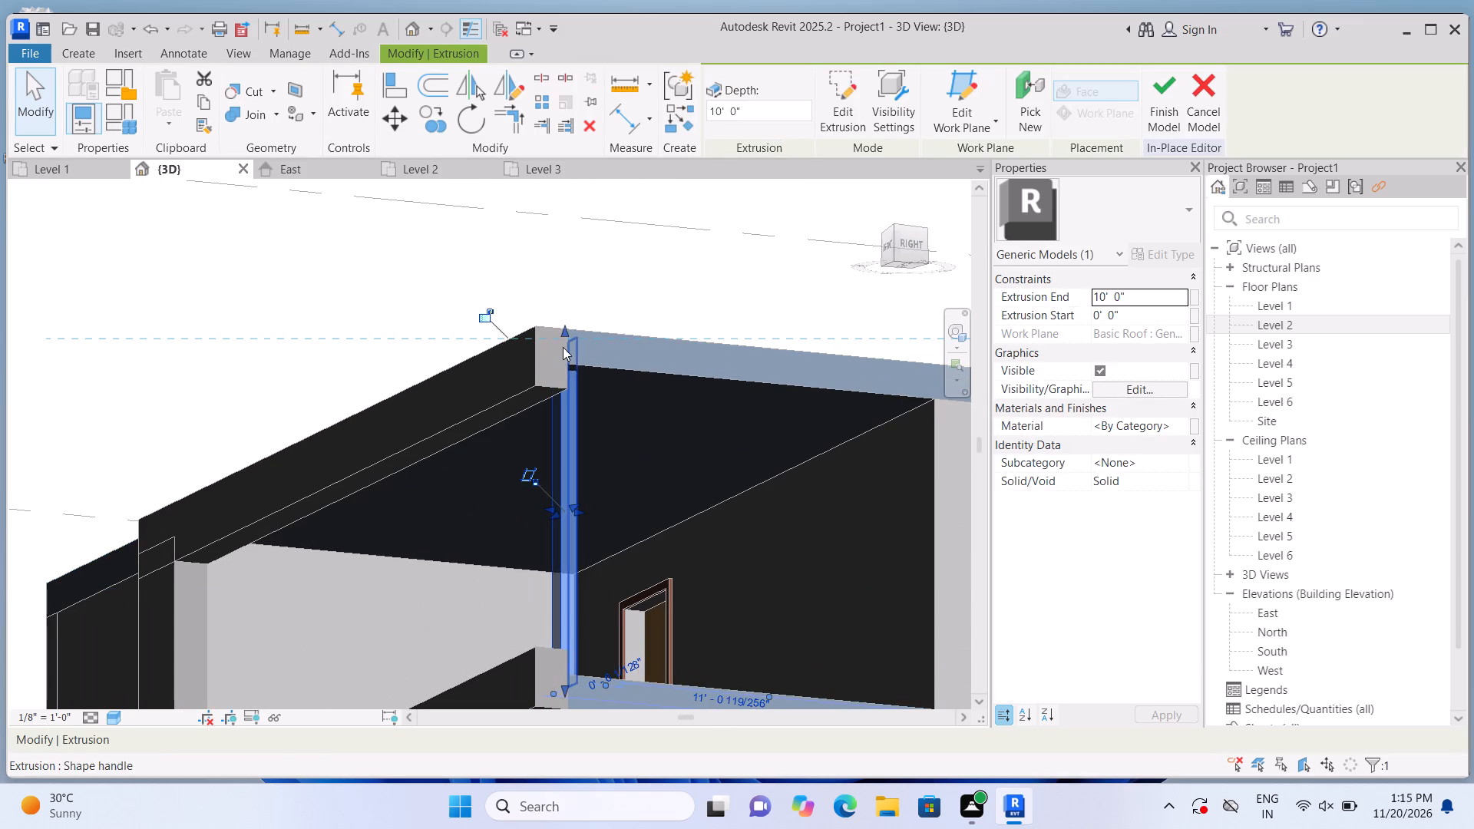
{"action": "left_click", "coordinate": [594, 283]}
{"action": "scroll", "coordinate": [586, 320], "scroll_direction": "down", "scroll_amount": 6}
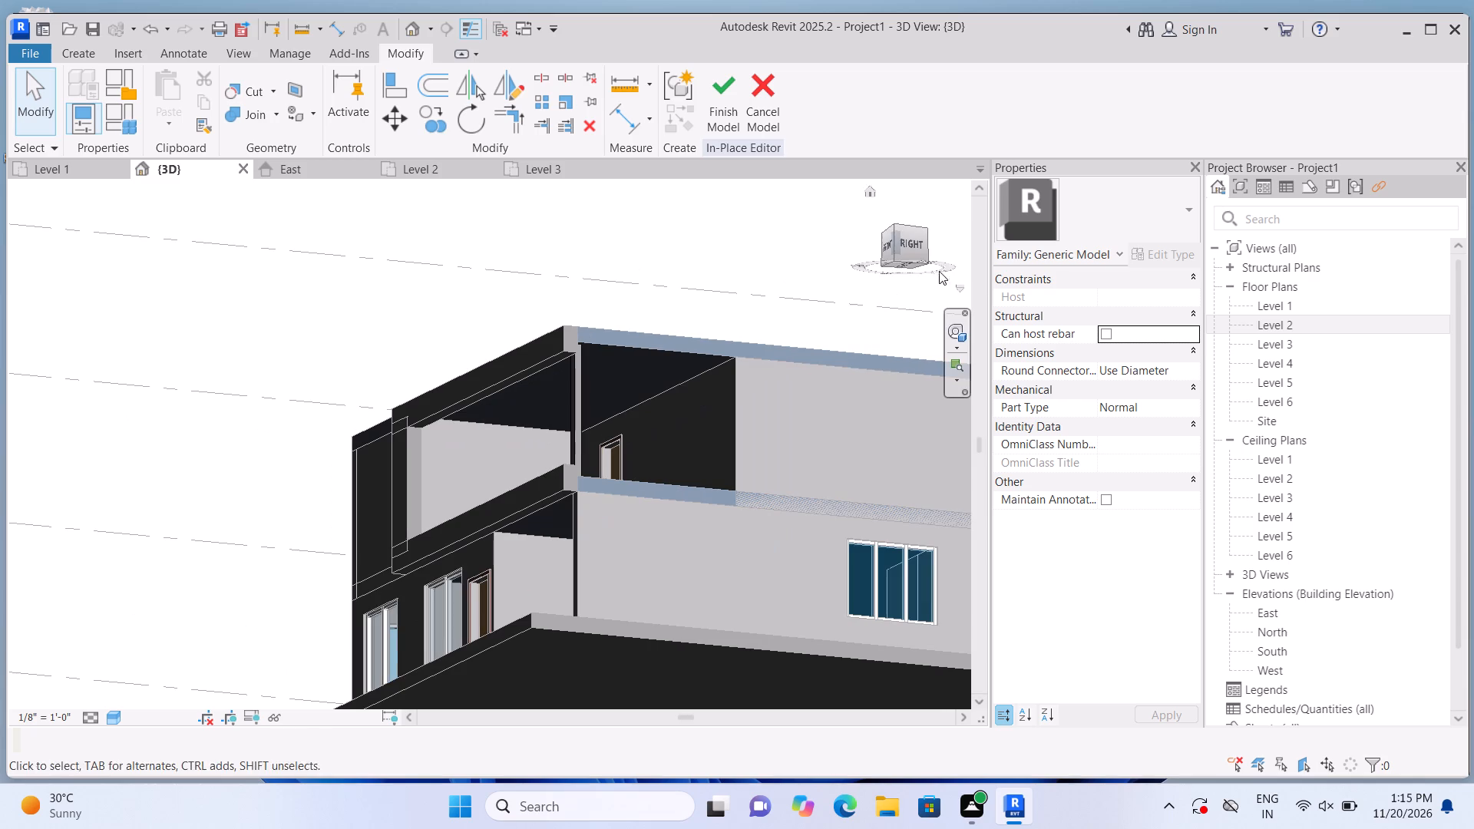
{"action": "left_click", "coordinate": [874, 191]}
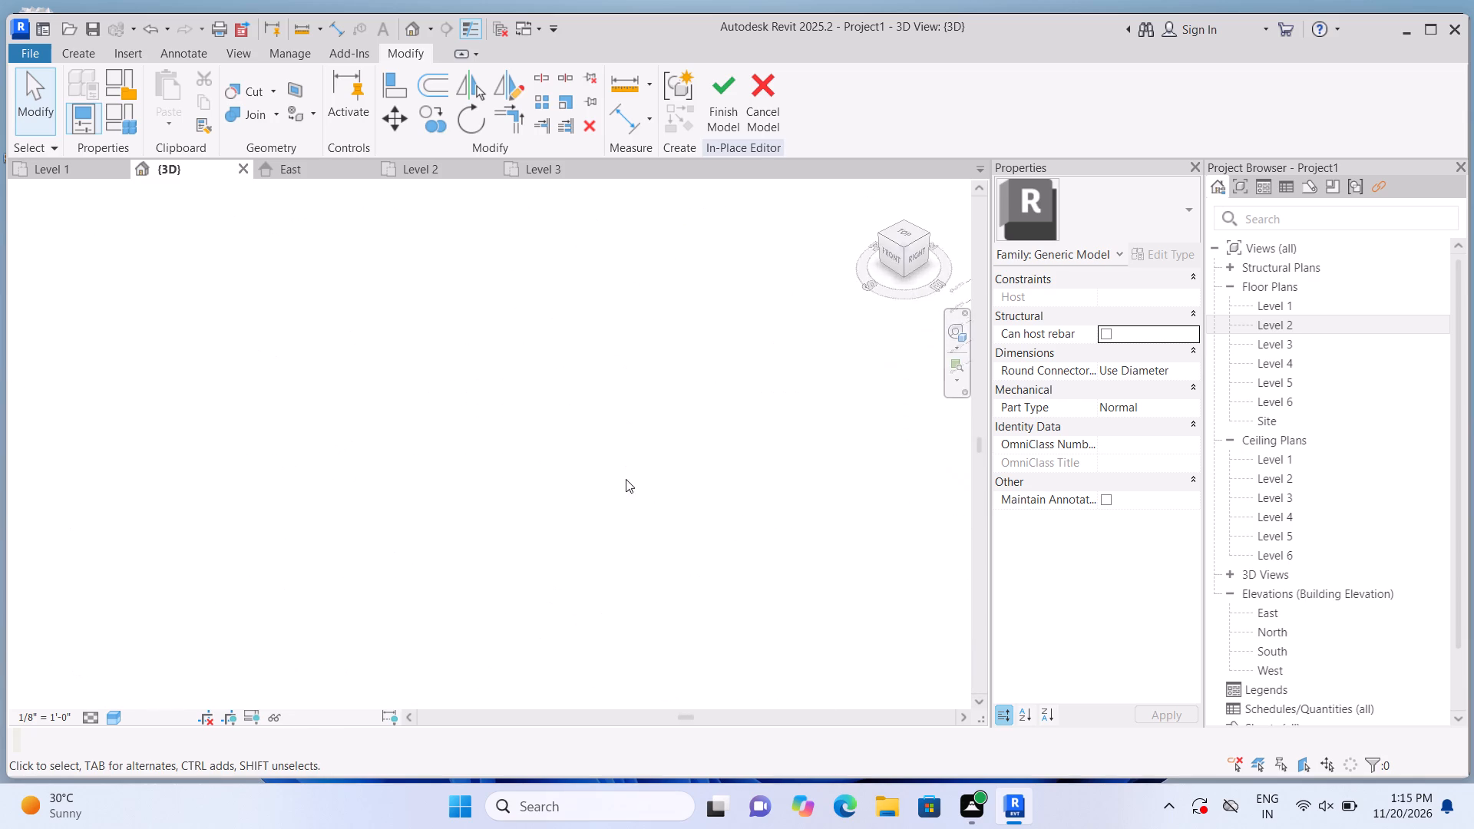
{"action": "scroll", "coordinate": [339, 527], "scroll_direction": "up", "scroll_amount": 12}
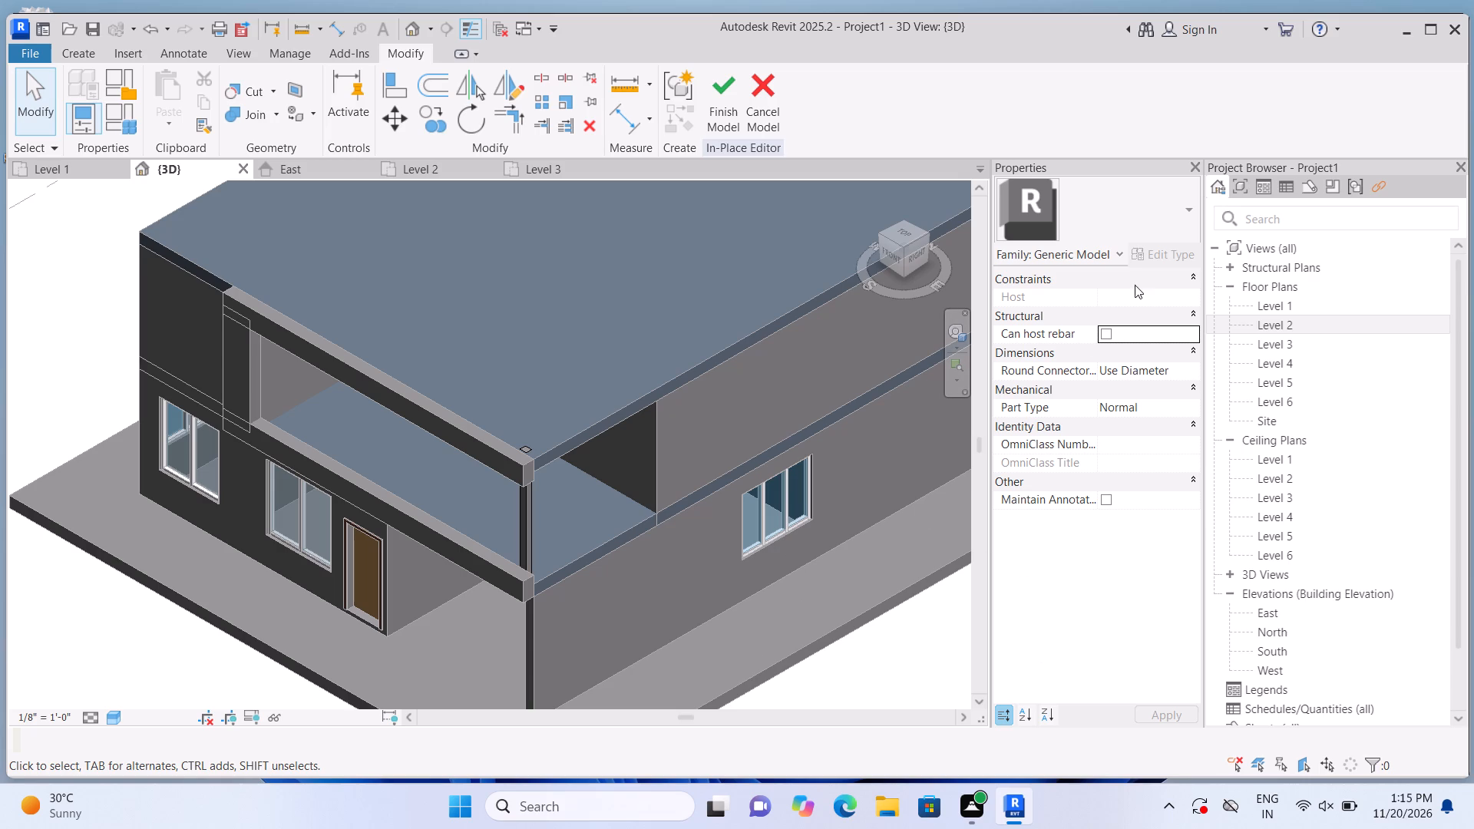
In the Level 2 floor plan, stretch the corner post toward the front band and adjust its outer side to 0'-6" from the side wall's centreline.
{"action": "double_click", "coordinate": [1276, 324]}
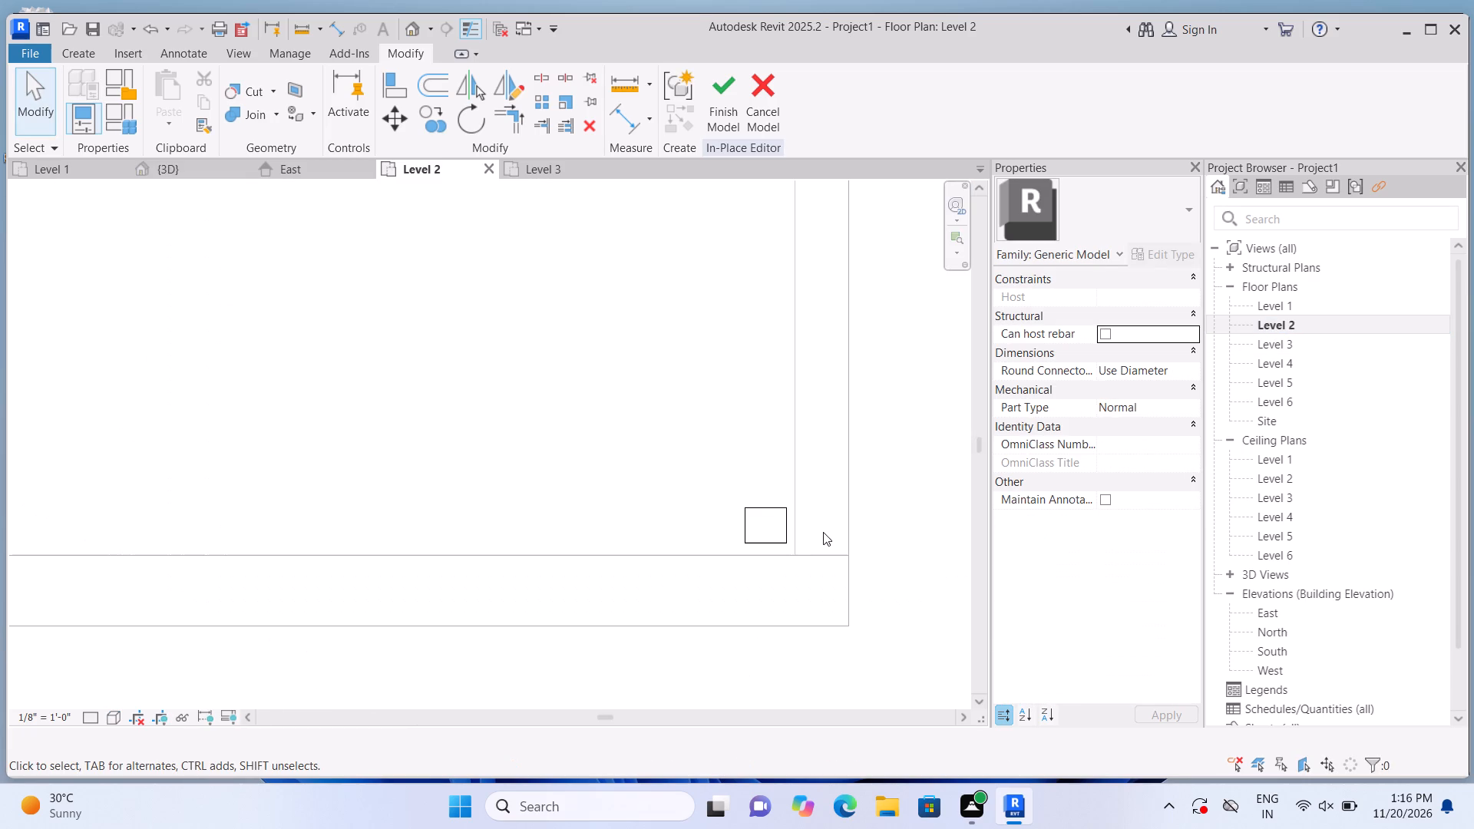
{"action": "left_click", "coordinate": [762, 541]}
{"action": "scroll", "coordinate": [762, 541], "scroll_direction": "up", "scroll_amount": 3}
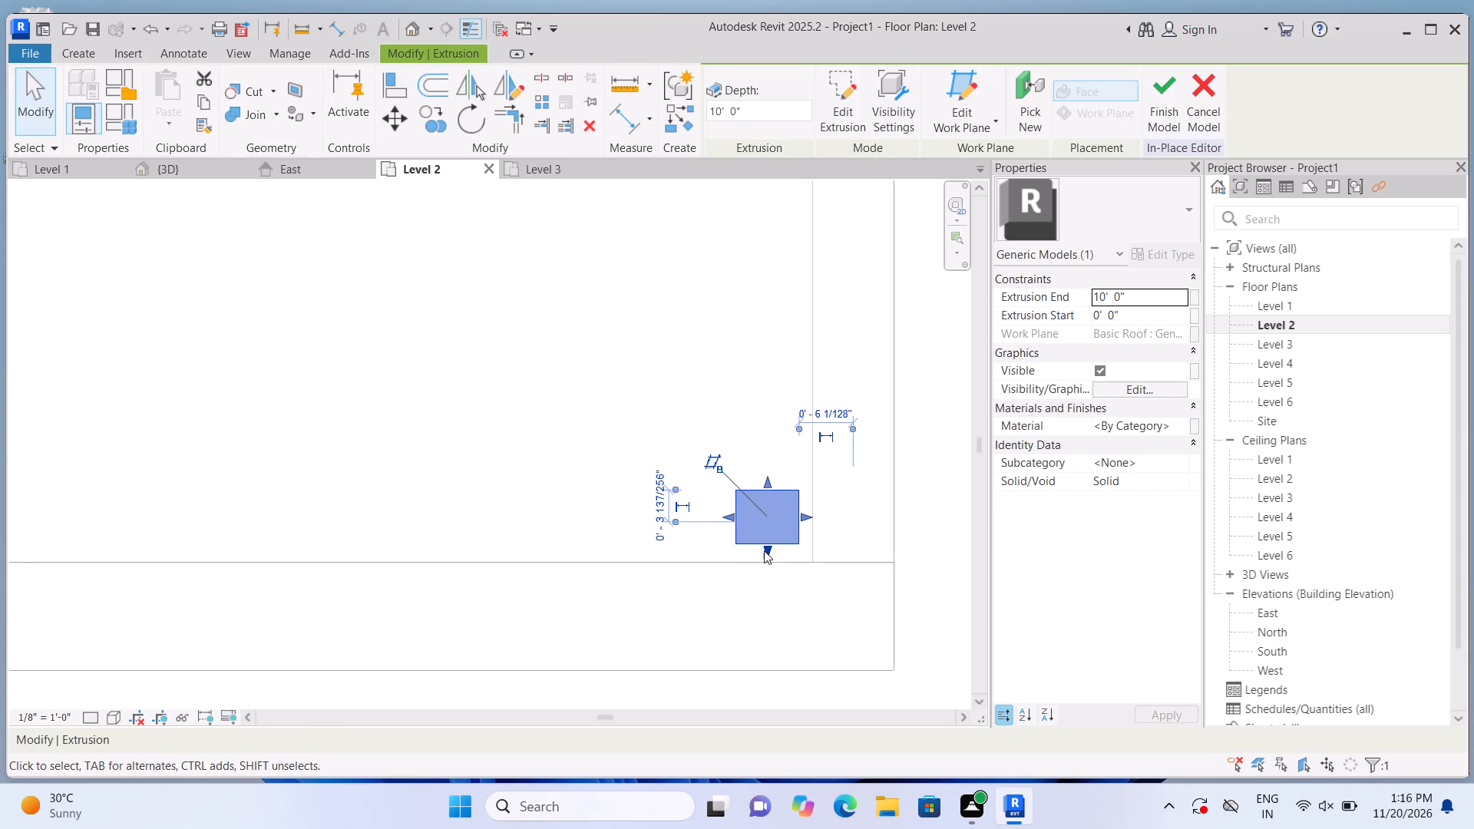
{"action": "left_click", "coordinate": [767, 550]}
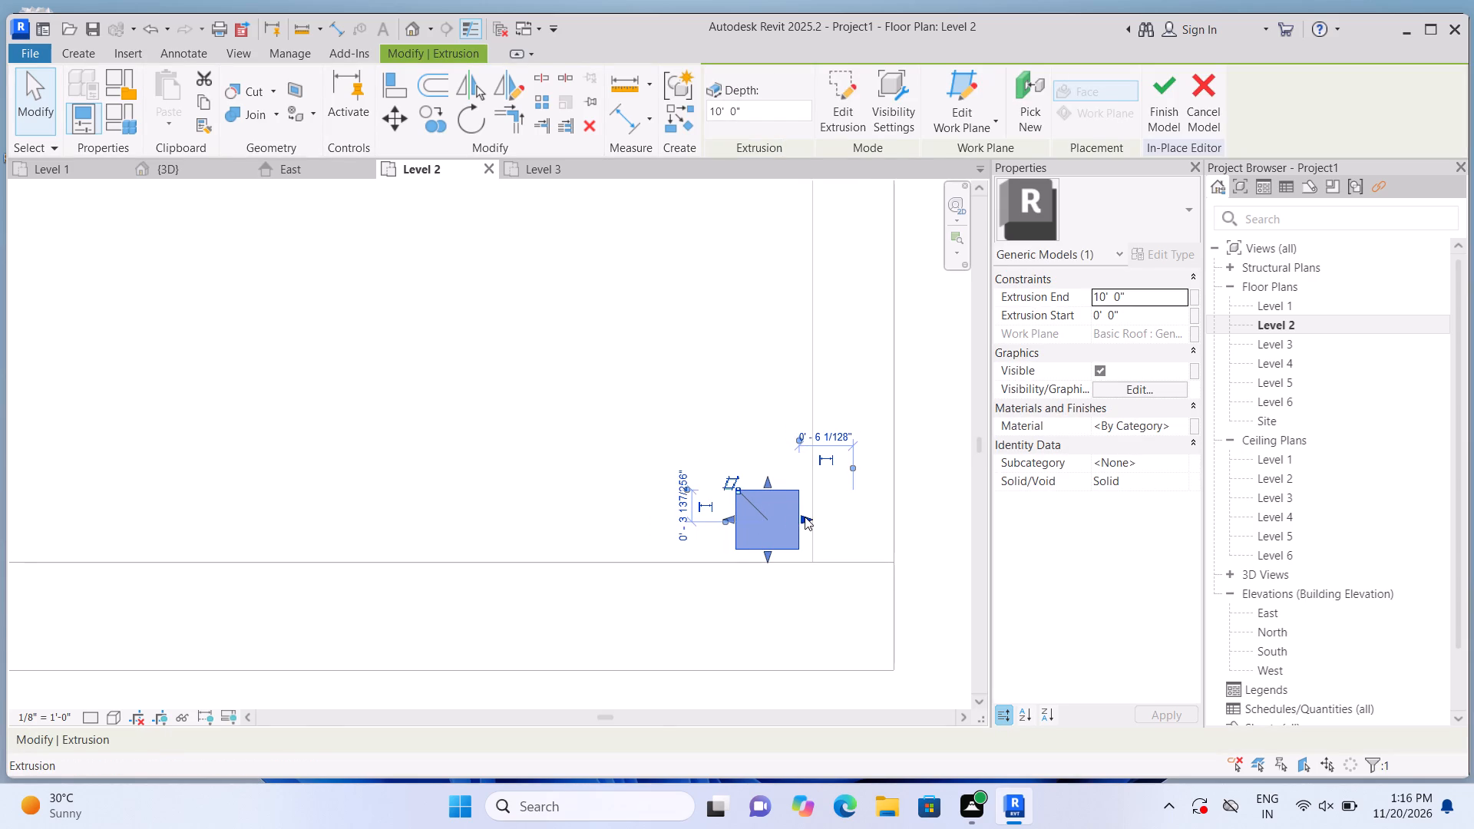
{"action": "left_click", "coordinate": [806, 517]}
{"action": "left_click_drag", "start_coordinate": [818, 519], "coordinate": [802, 520]}
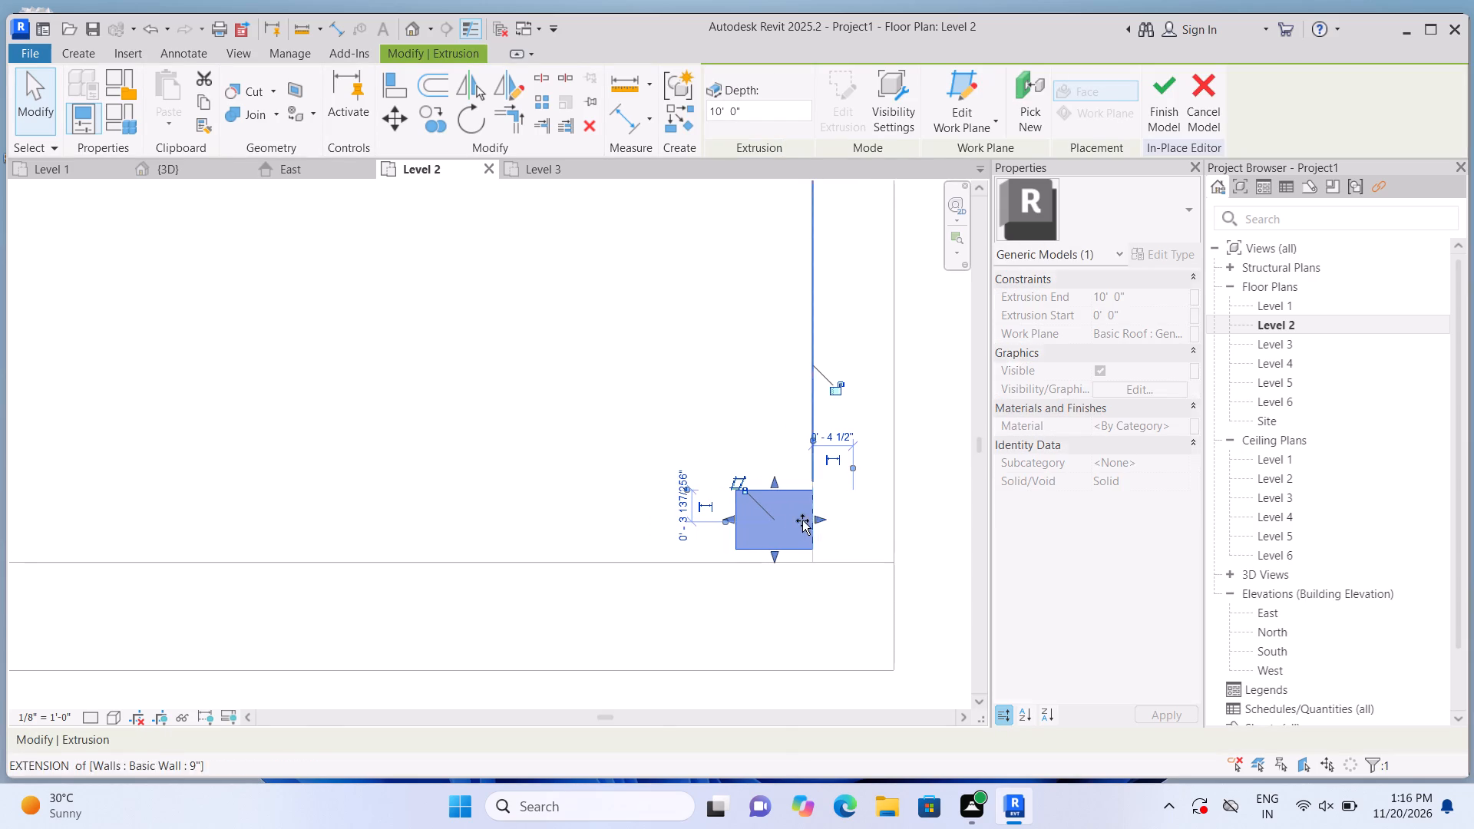
{"action": "left_click_drag", "start_coordinate": [802, 520], "coordinate": [809, 523]}
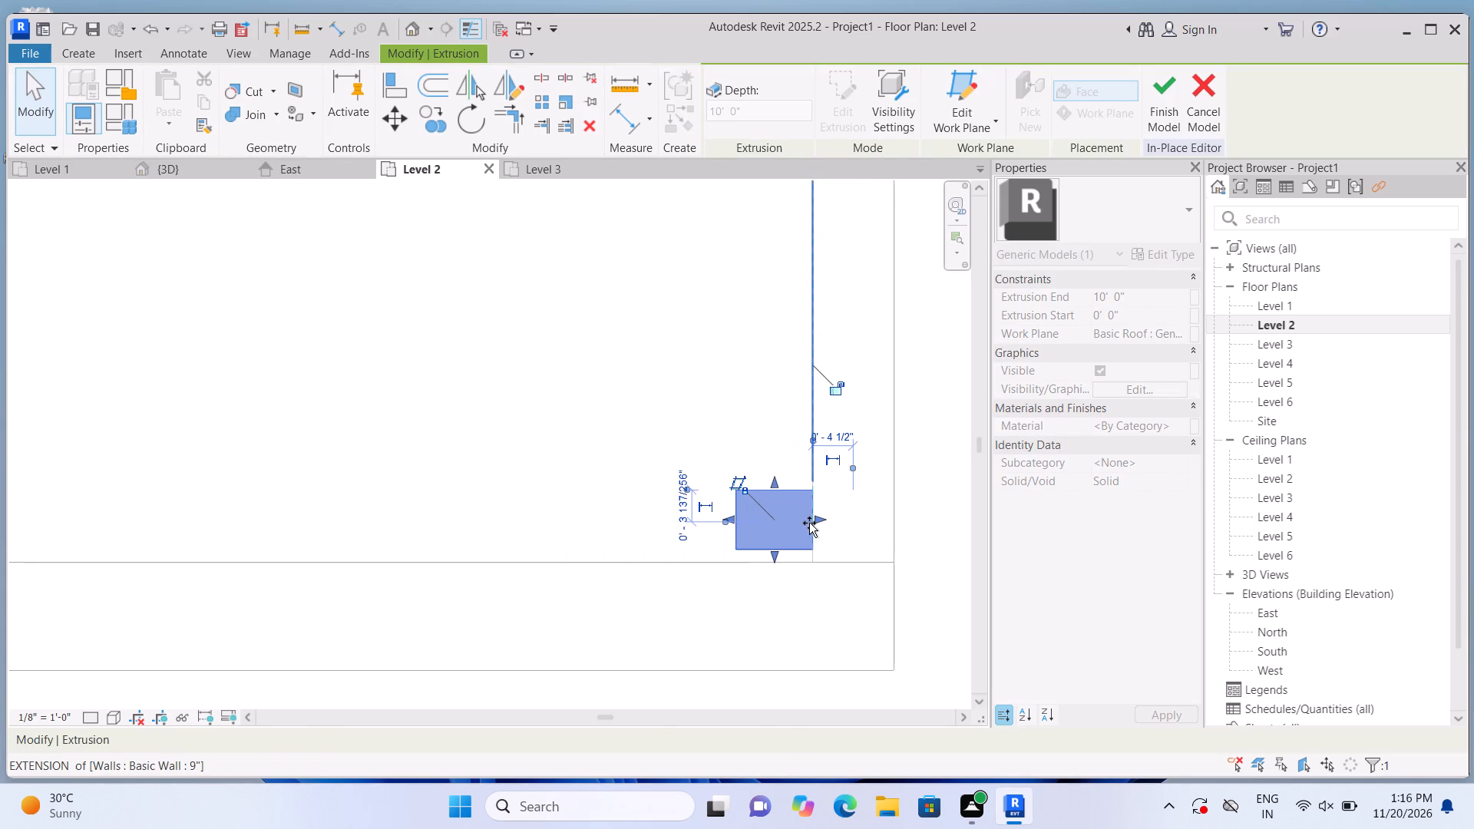
{"action": "left_click_drag", "start_coordinate": [809, 523], "coordinate": [804, 523]}
{"action": "scroll", "coordinate": [804, 523], "scroll_direction": "up", "scroll_amount": 2}
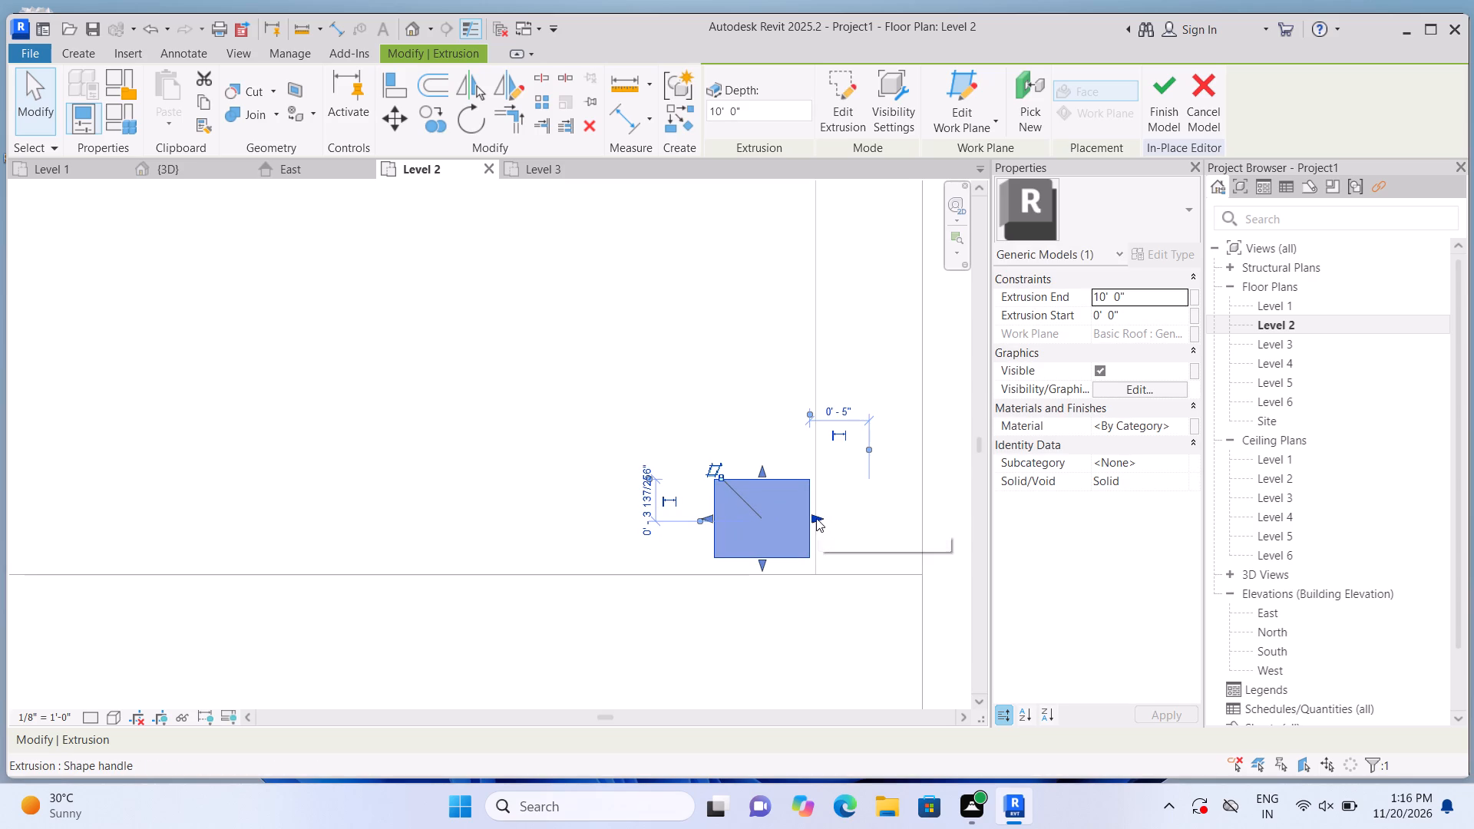
{"action": "left_click_drag", "start_coordinate": [815, 517], "coordinate": [802, 522]}
{"action": "scroll", "coordinate": [802, 522], "scroll_direction": "up", "scroll_amount": 2}
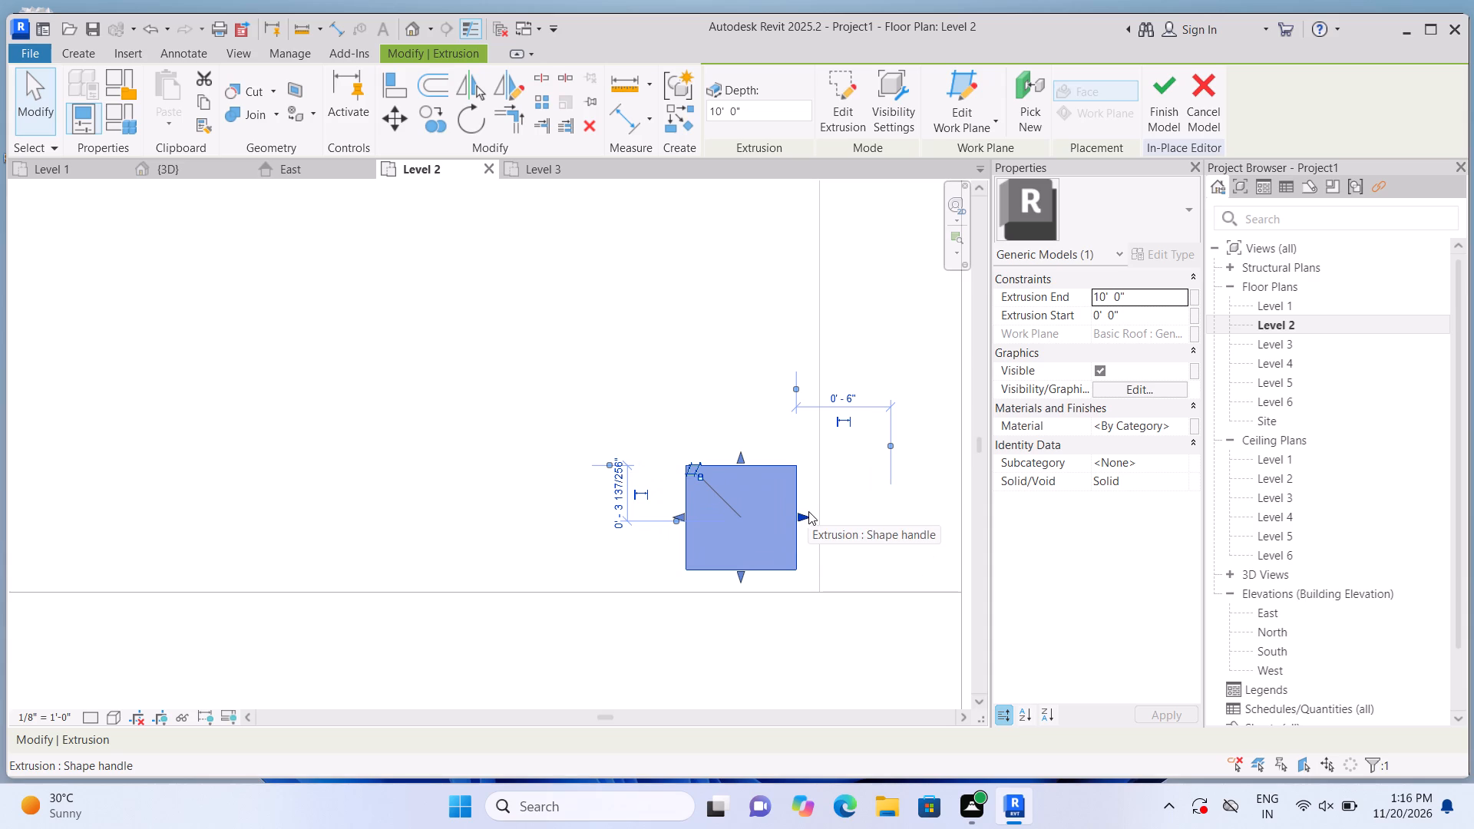
Widen the post slightly inward and toward the front band, and move its outer side to 0'-5" from the side wall's centreline.
{"action": "left_click", "coordinate": [801, 515]}
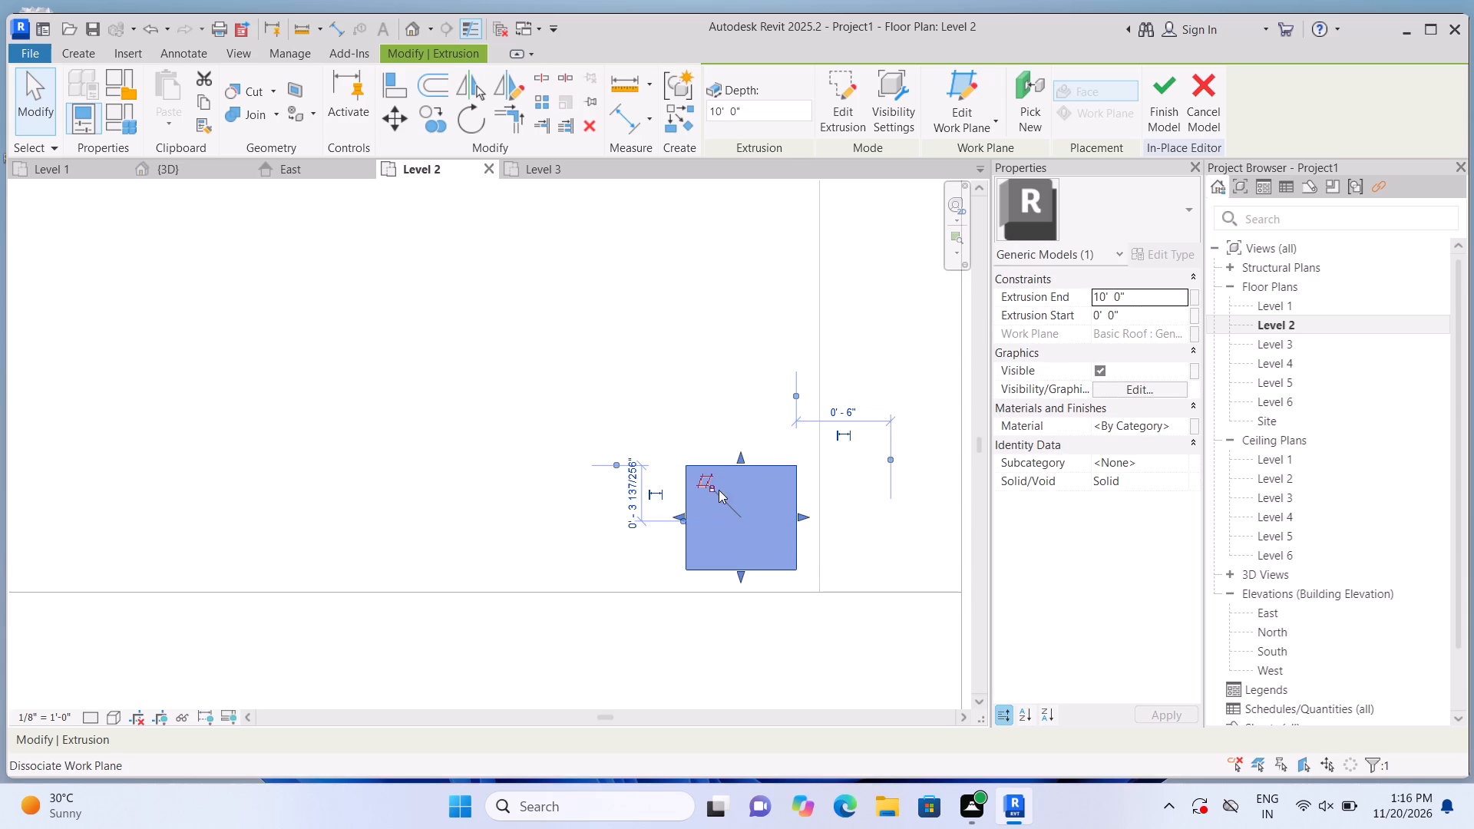
{"action": "left_click", "coordinate": [680, 513]}
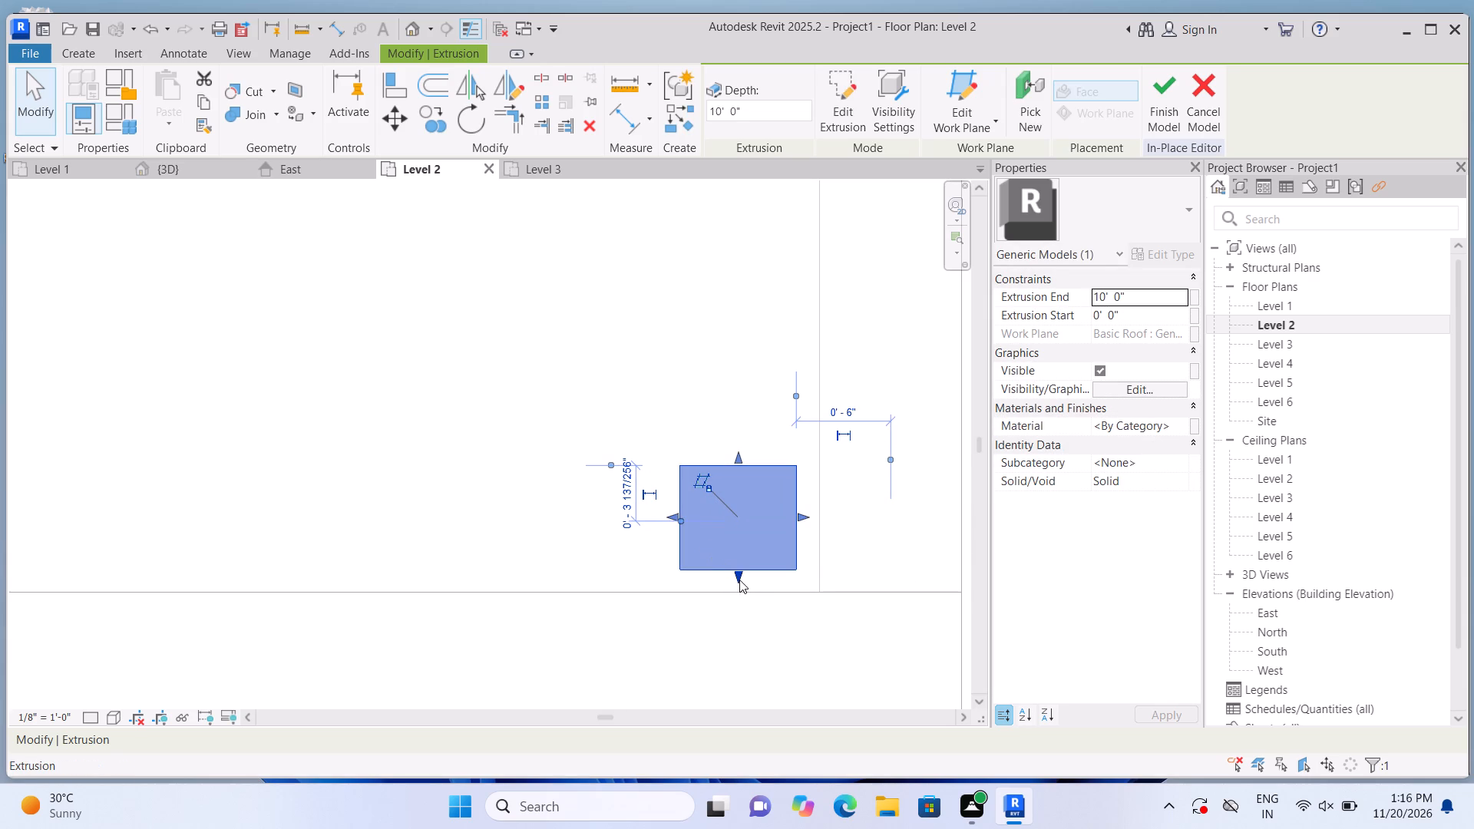
{"action": "left_click", "coordinate": [739, 578]}
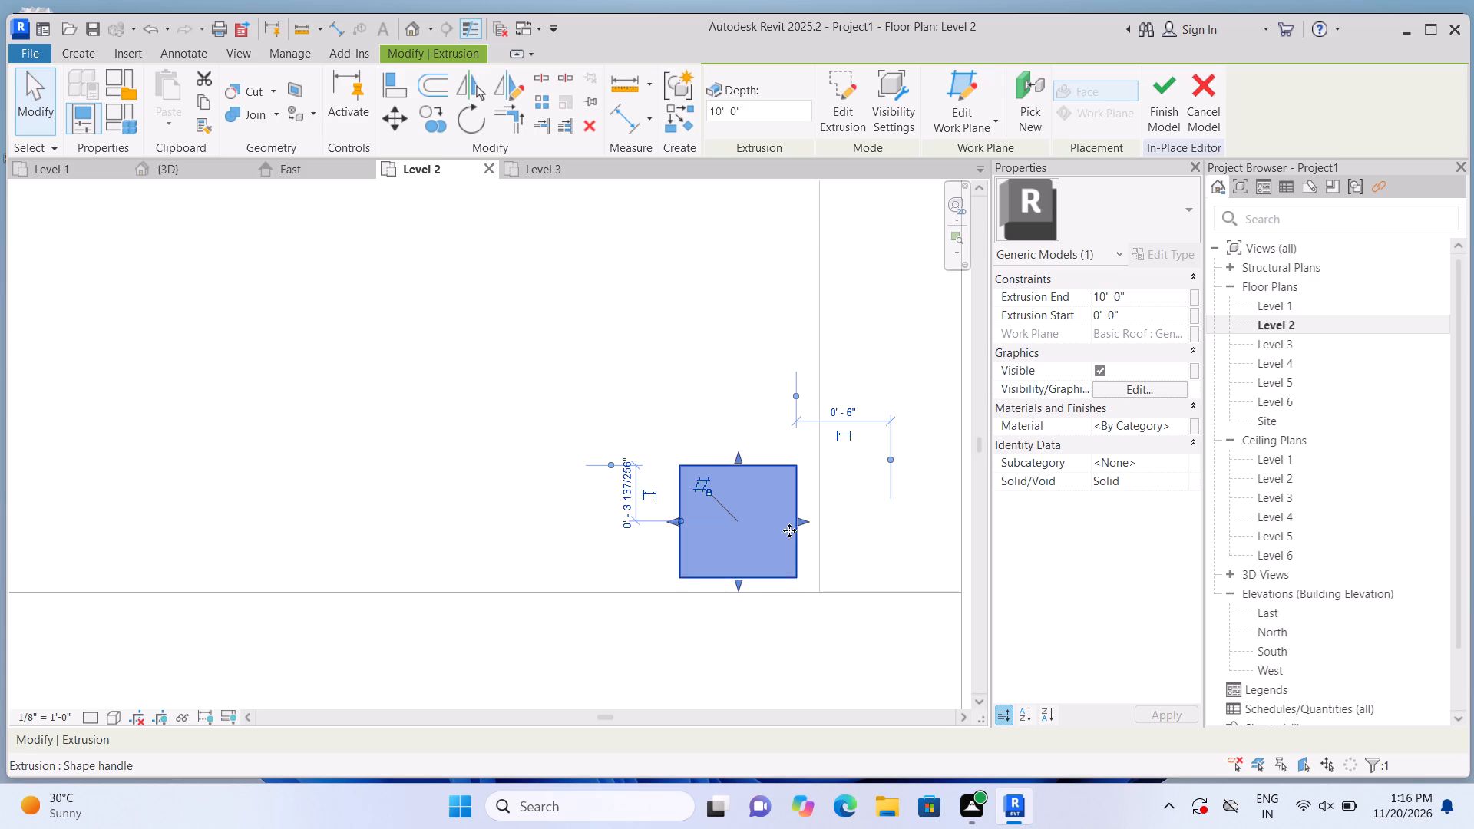
{"action": "left_click", "coordinate": [805, 519]}
{"action": "scroll", "coordinate": [866, 572], "scroll_direction": "down", "scroll_amount": 1}
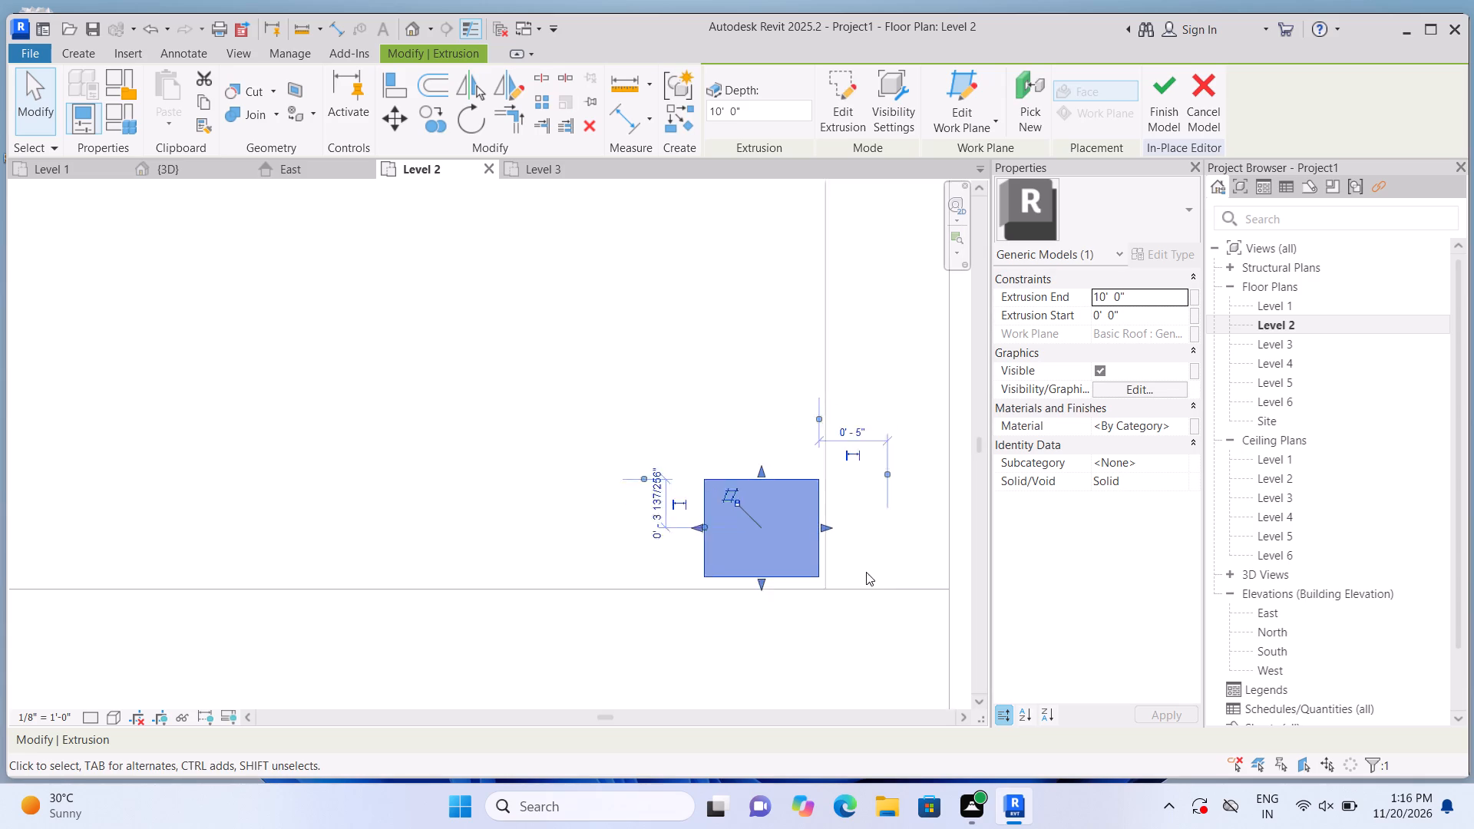
{"action": "scroll", "coordinate": [866, 572], "scroll_direction": "down", "scroll_amount": 8}
{"action": "left_click", "coordinate": [957, 552]}
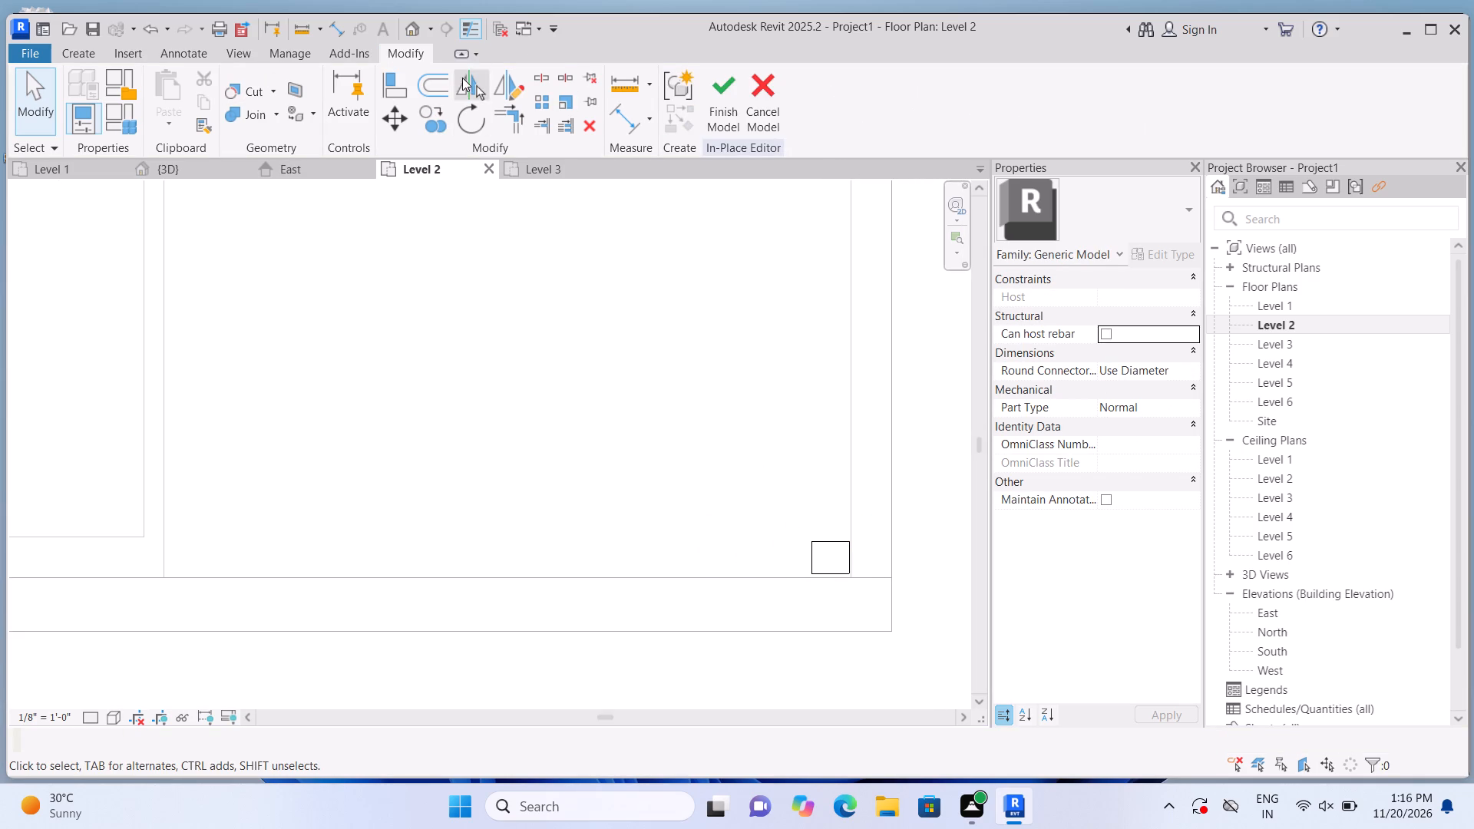
In the 3D view, lower the corner post's protruding top into the upper roof band, to an extrusion end of about 9'-4".
{"action": "left_click", "coordinate": [412, 29]}
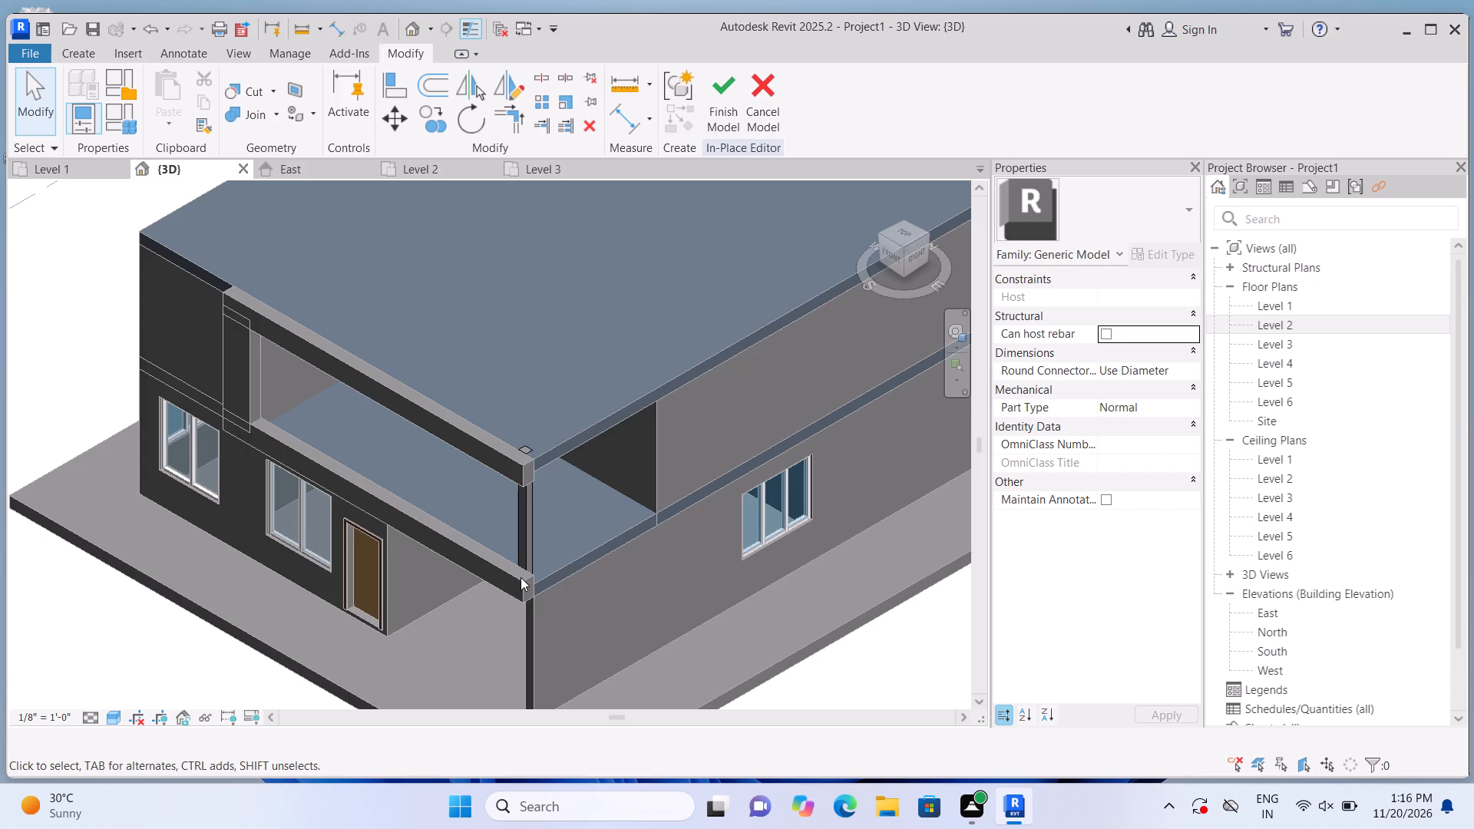
{"action": "scroll", "coordinate": [521, 577], "scroll_direction": "down", "scroll_amount": 1}
{"action": "scroll", "coordinate": [543, 483], "scroll_direction": "up", "scroll_amount": 5}
{"action": "left_click", "coordinate": [507, 527]}
{"action": "scroll", "coordinate": [509, 434], "scroll_direction": "up", "scroll_amount": 6}
{"action": "left_click_drag", "start_coordinate": [506, 449], "coordinate": [507, 467]}
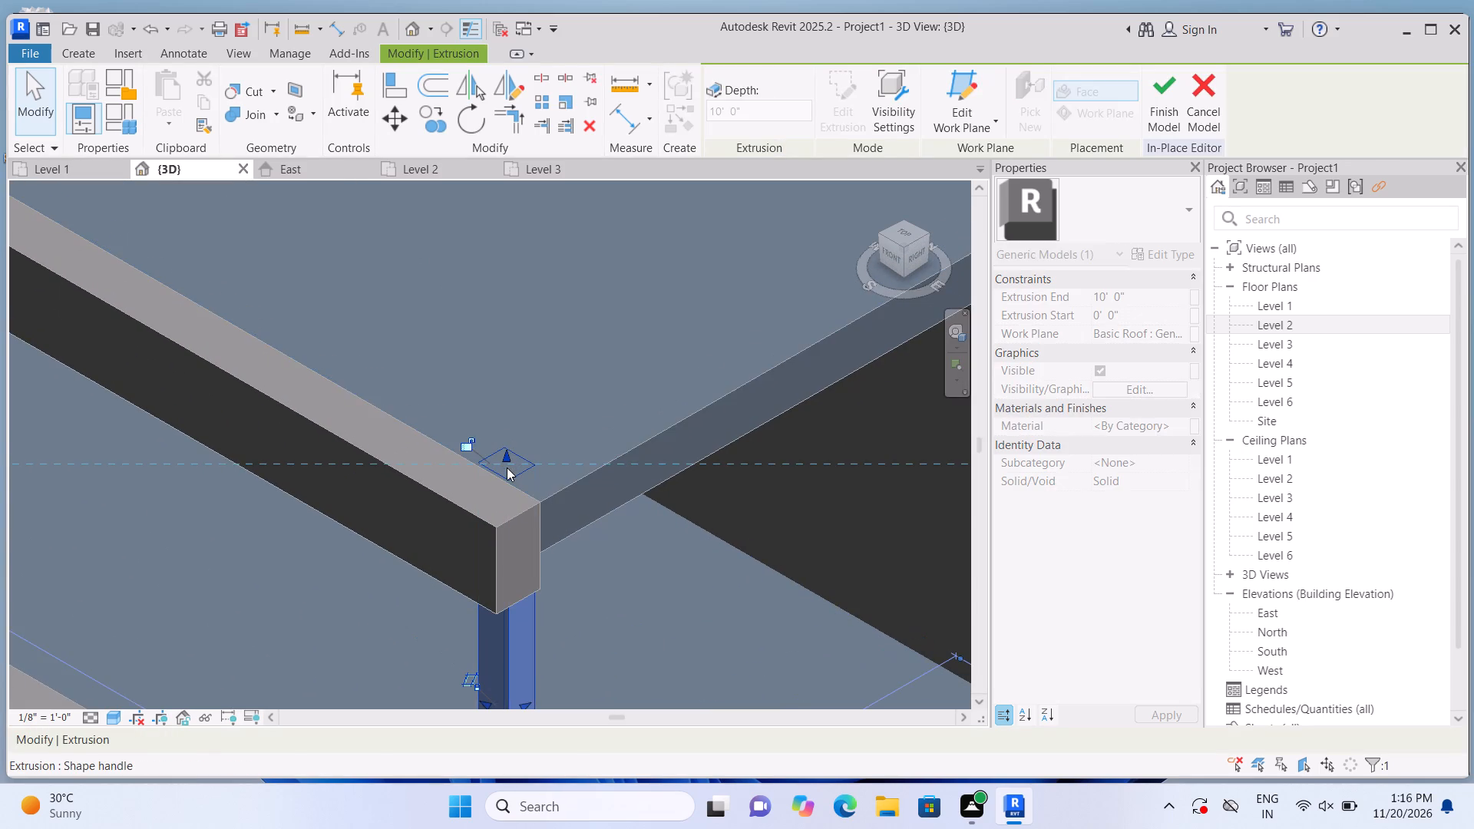
{"action": "scroll", "coordinate": [506, 467], "scroll_direction": "down", "scroll_amount": 4}
{"action": "scroll", "coordinate": [580, 632], "scroll_direction": "down", "scroll_amount": 2}
{"action": "scroll", "coordinate": [706, 638], "scroll_direction": "down", "scroll_amount": 4}
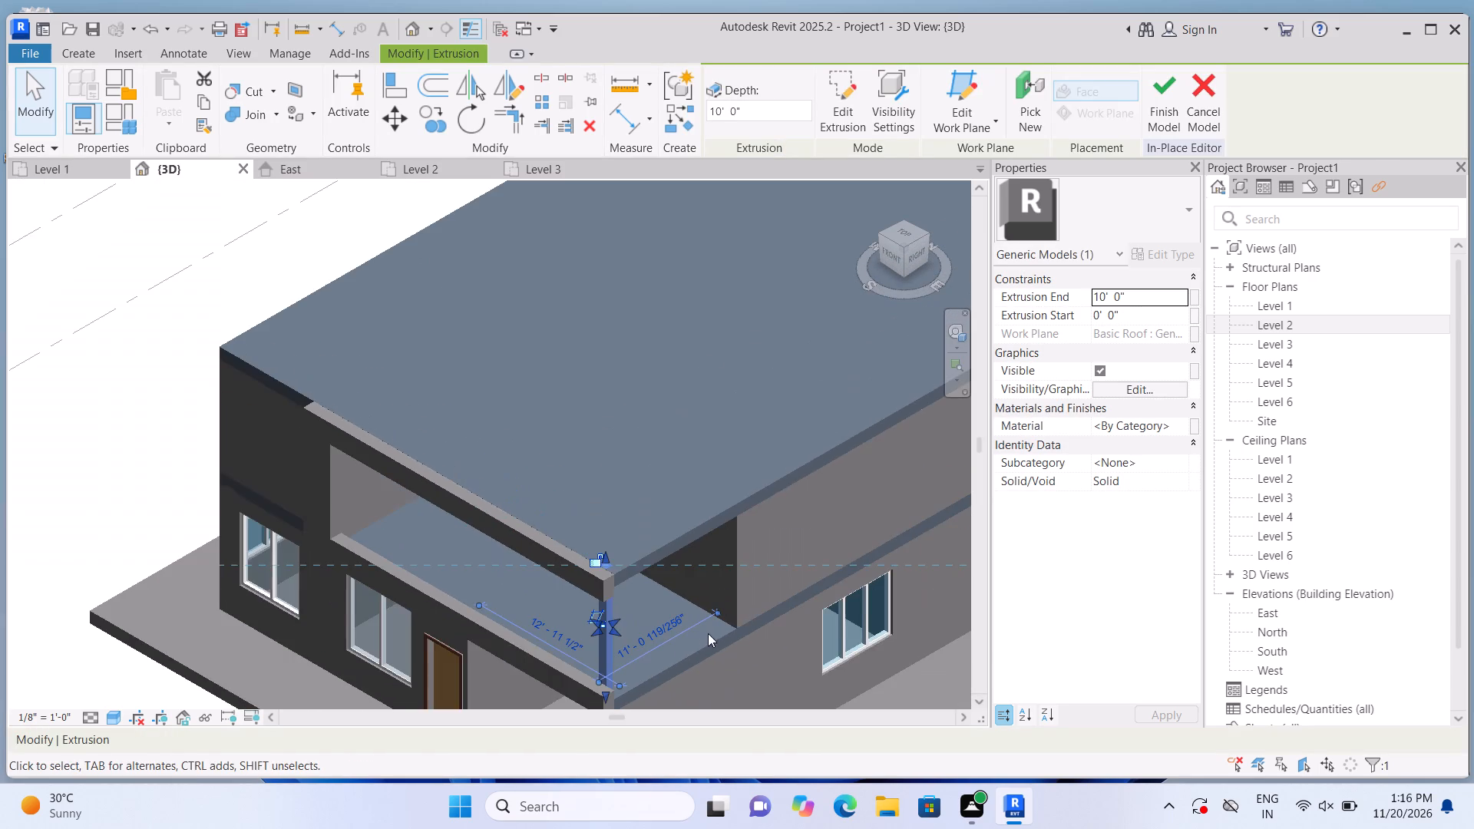
{"action": "left_click", "coordinate": [152, 385]}
{"action": "scroll", "coordinate": [704, 619], "scroll_direction": "up", "scroll_amount": 5}
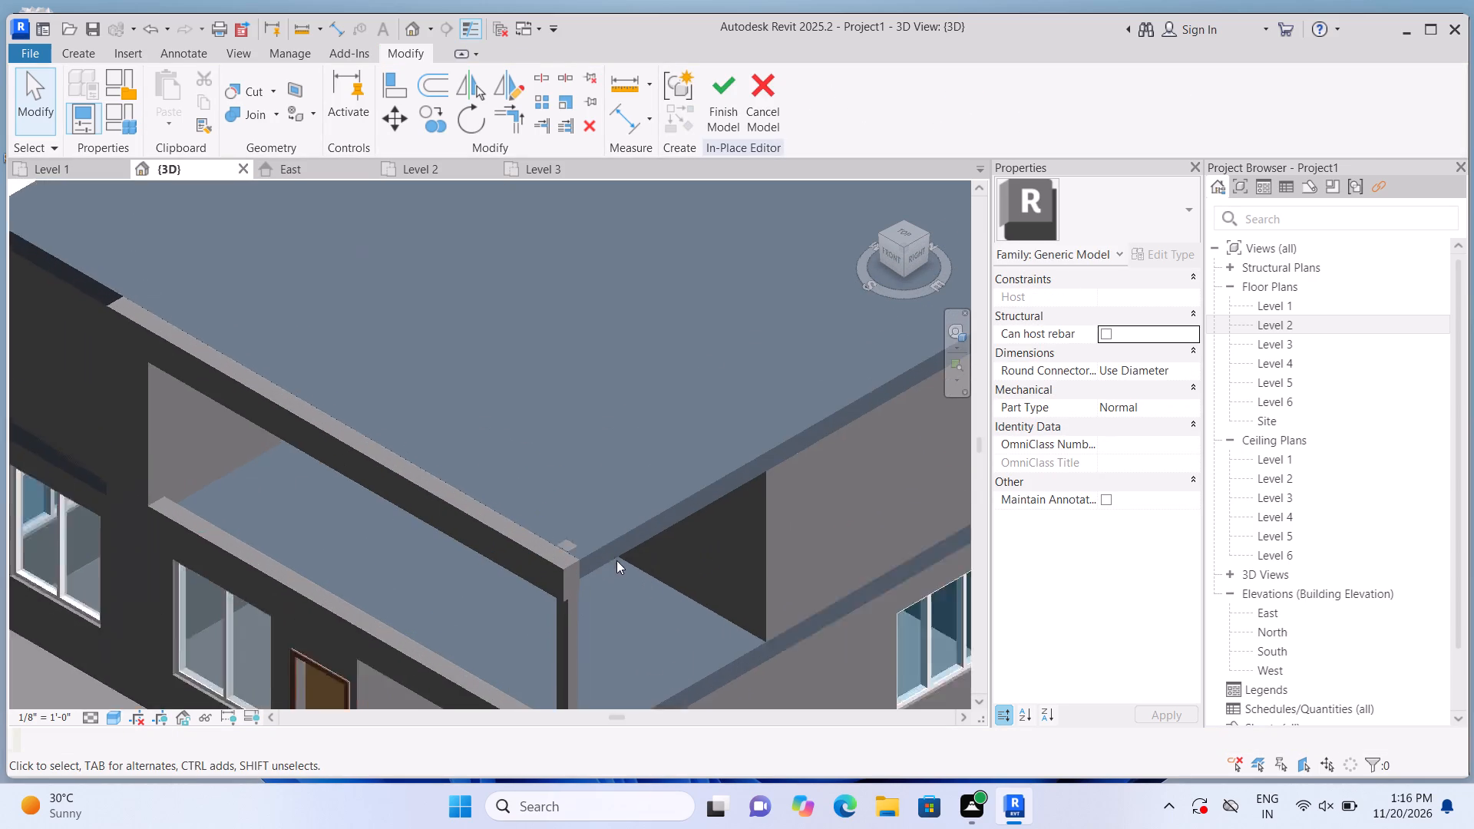
{"action": "scroll", "coordinate": [616, 560], "scroll_direction": "up", "scroll_amount": 11}
{"action": "left_click", "coordinate": [494, 520]}
{"action": "scroll", "coordinate": [492, 520], "scroll_direction": "up", "scroll_amount": 3}
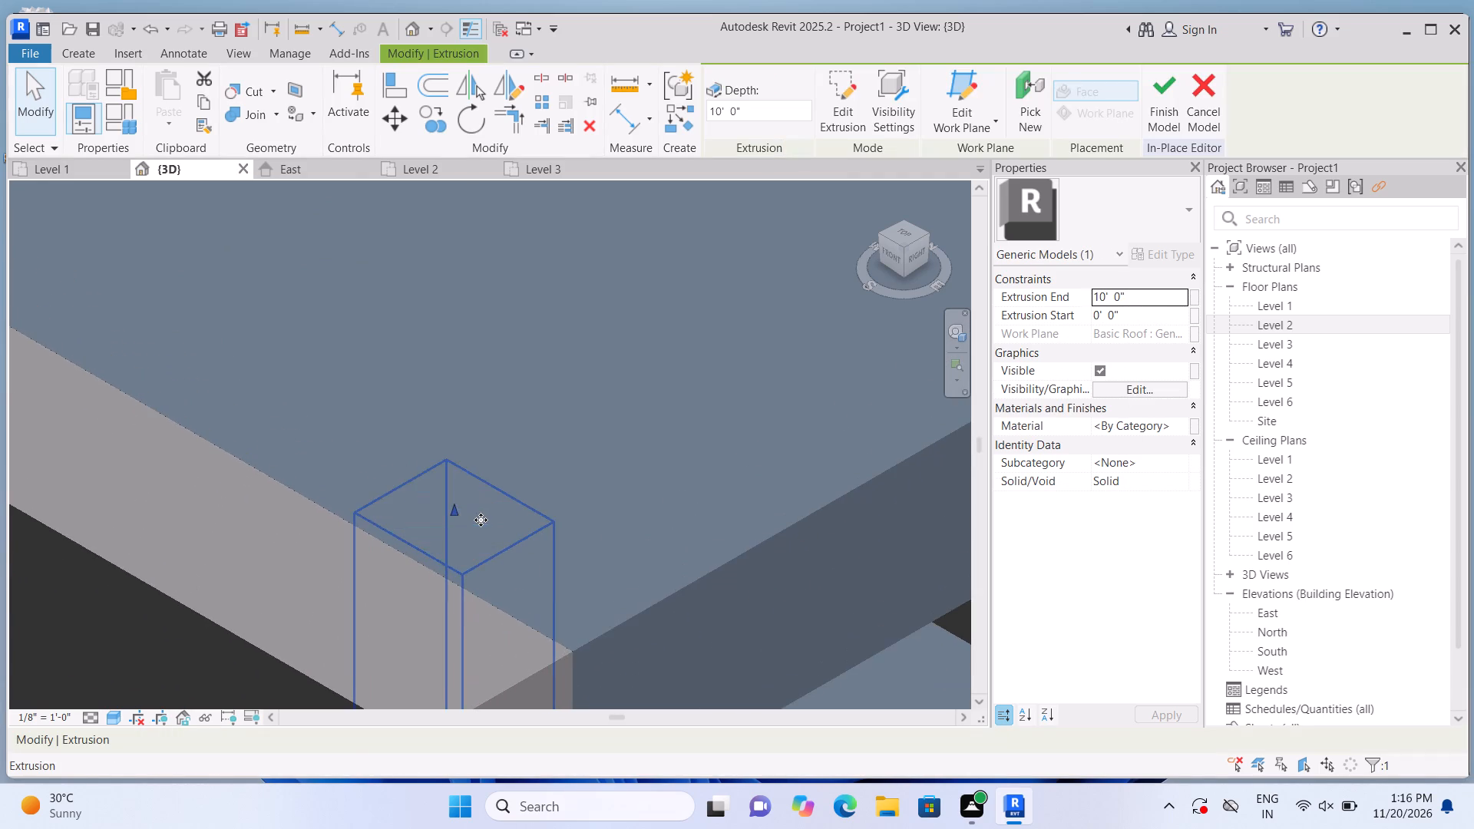
{"action": "left_click_drag", "start_coordinate": [447, 504], "coordinate": [464, 636]}
{"action": "scroll", "coordinate": [541, 569], "scroll_direction": "down", "scroll_amount": 20}
{"action": "scroll", "coordinate": [541, 569], "scroll_direction": "down", "scroll_amount": 1}
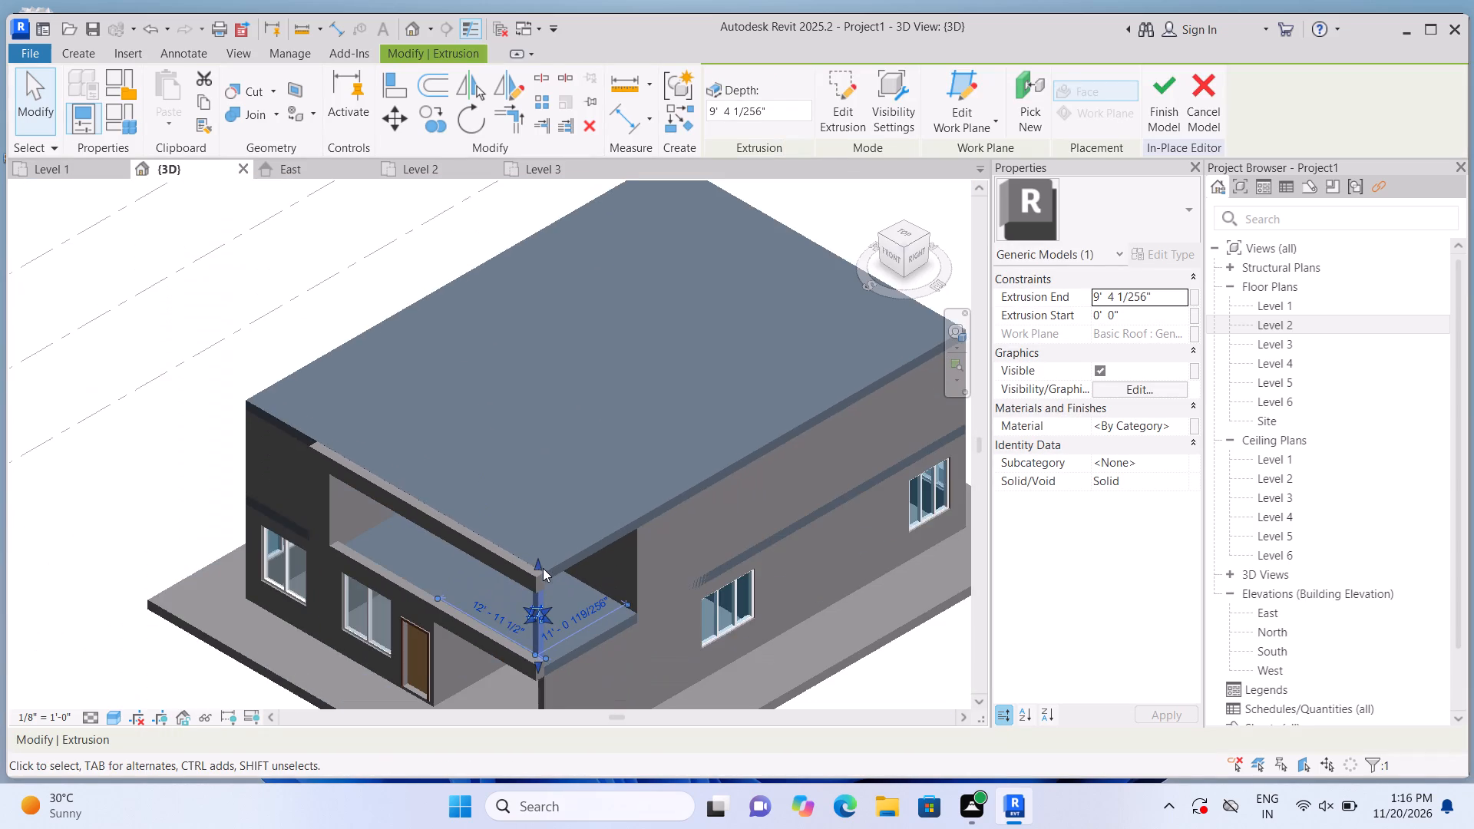
Examine the corner post's junction with the upper roof band from a low angle, and return to the 3D home view.
{"action": "left_click", "coordinate": [219, 674]}
{"action": "middle_click_drag", "start_coordinate": [219, 674], "coordinate": [250, 340], "text": "shift"}
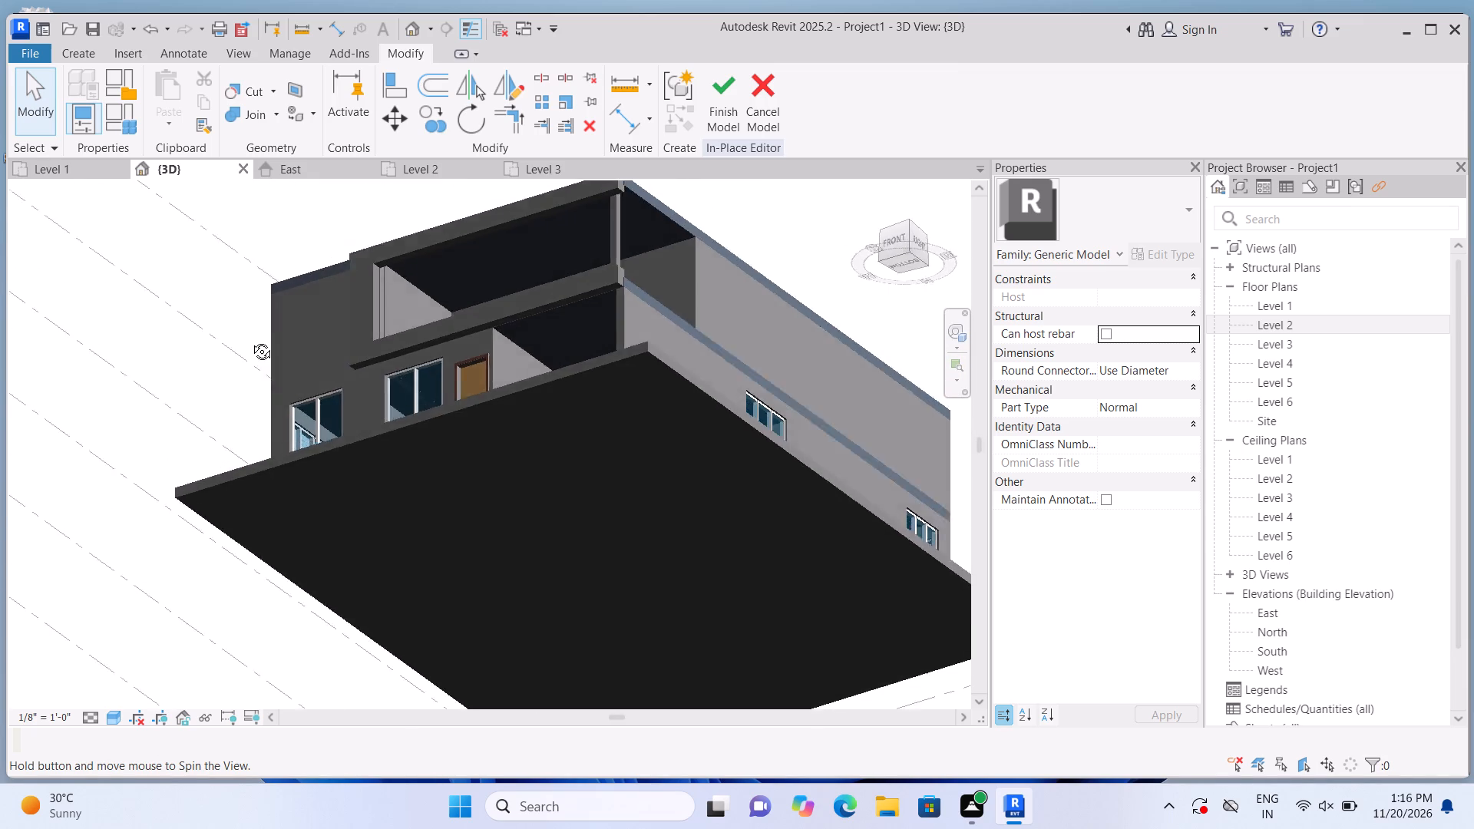
{"action": "middle_click_drag", "start_coordinate": [250, 340], "coordinate": [166, 444], "text": "shift"}
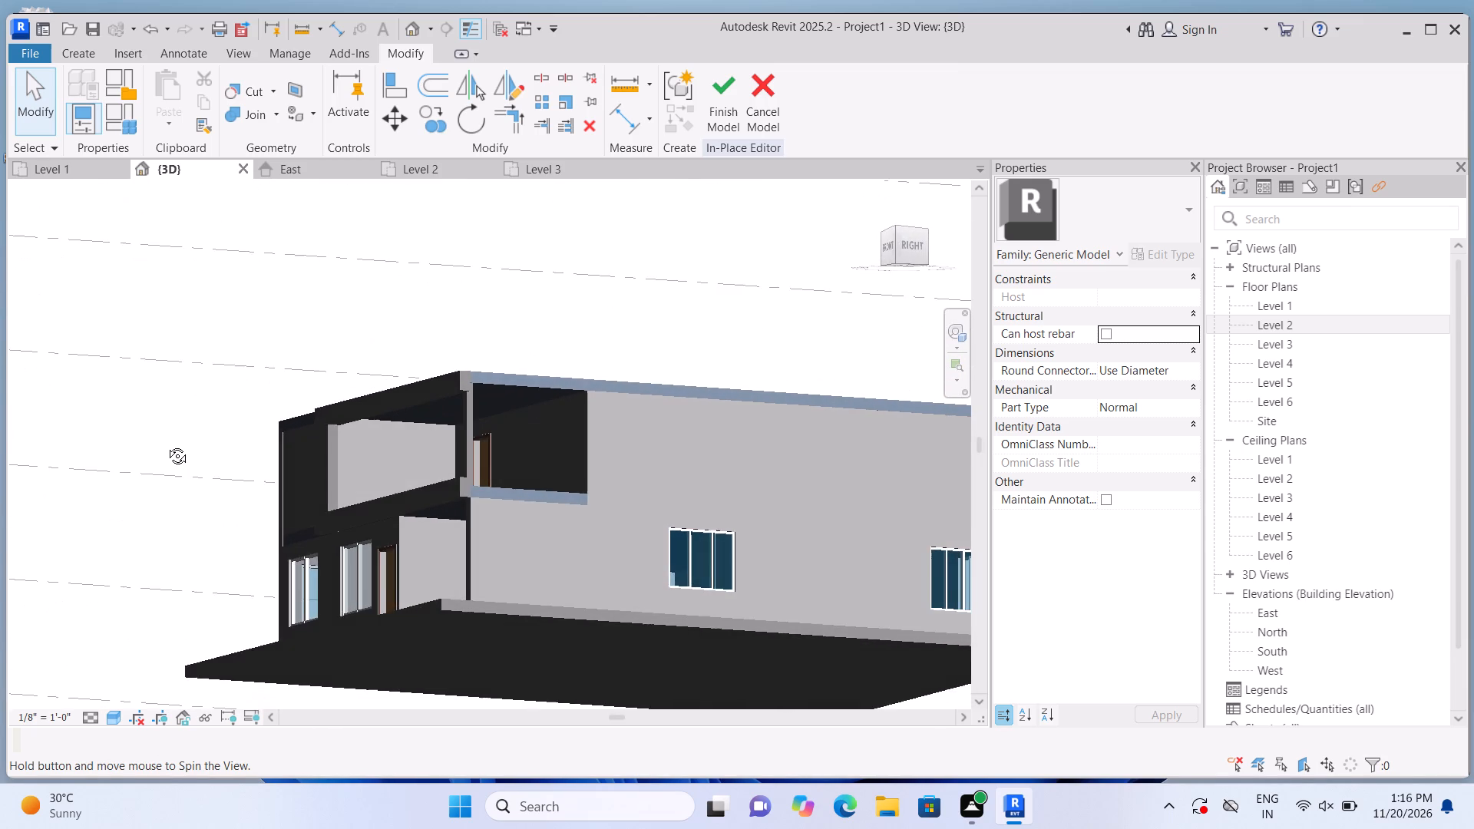
{"action": "middle_click_drag", "start_coordinate": [166, 444], "coordinate": [162, 447], "text": "shift"}
{"action": "scroll", "coordinate": [147, 431], "scroll_direction": "up", "scroll_amount": 2}
{"action": "scroll", "coordinate": [511, 444], "scroll_direction": "up", "scroll_amount": 6}
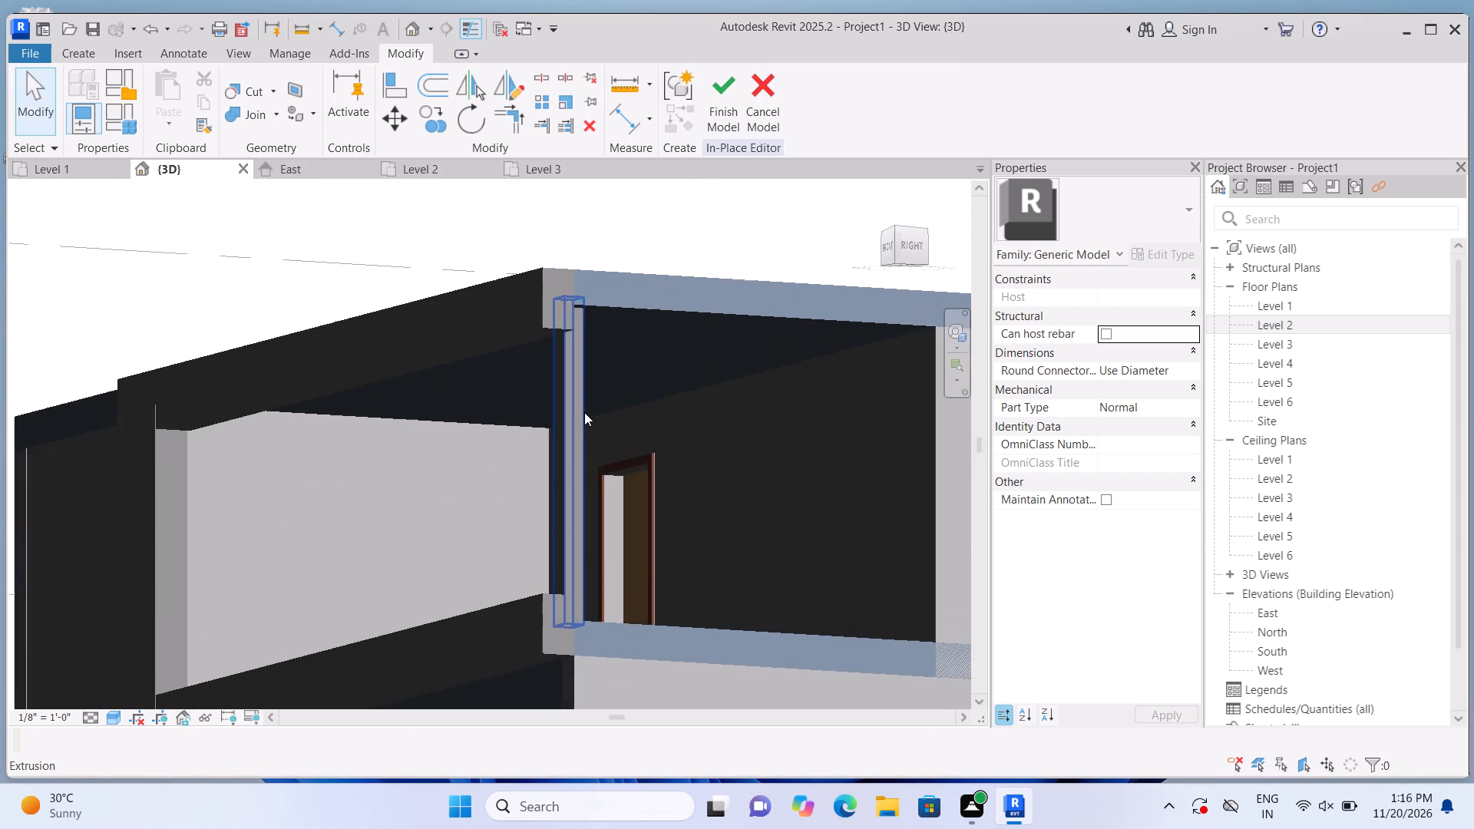
{"action": "left_click", "coordinate": [582, 411]}
{"action": "scroll", "coordinate": [537, 362], "scroll_direction": "up", "scroll_amount": 2}
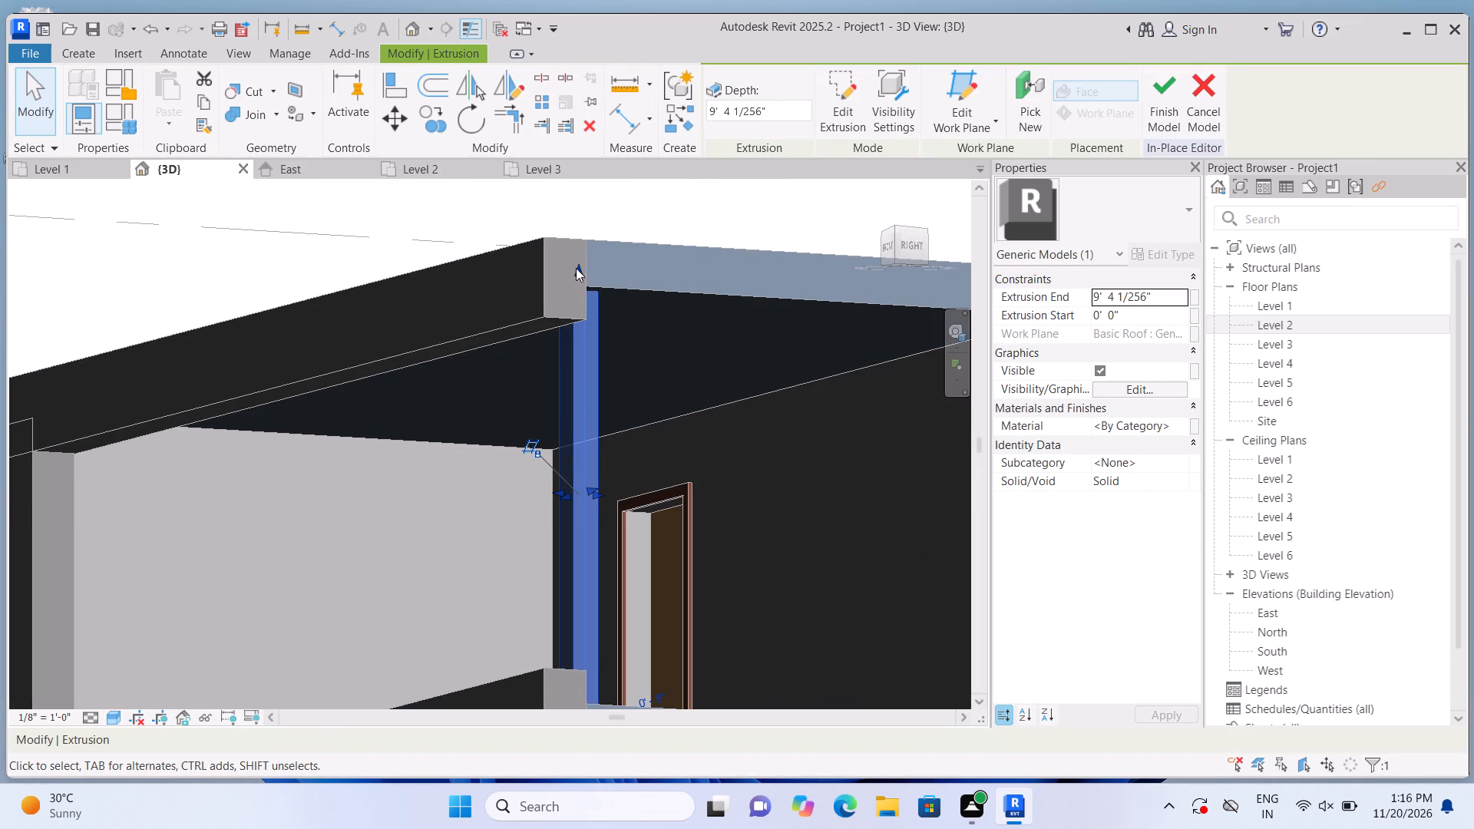
{"action": "left_click", "coordinate": [576, 268]}
{"action": "left_click", "coordinate": [601, 204]}
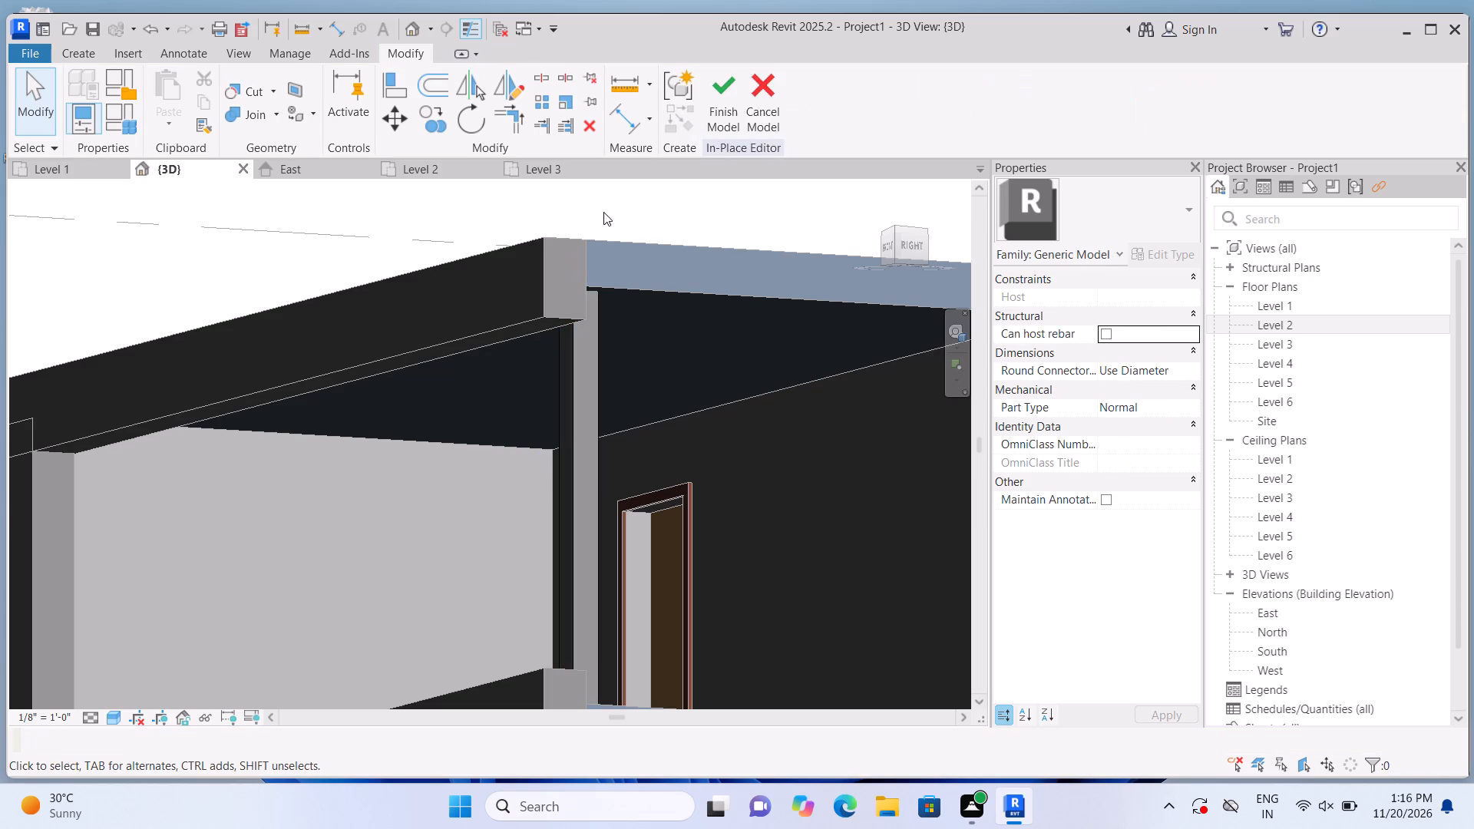
{"action": "scroll", "coordinate": [544, 332], "scroll_direction": "down", "scroll_amount": 8}
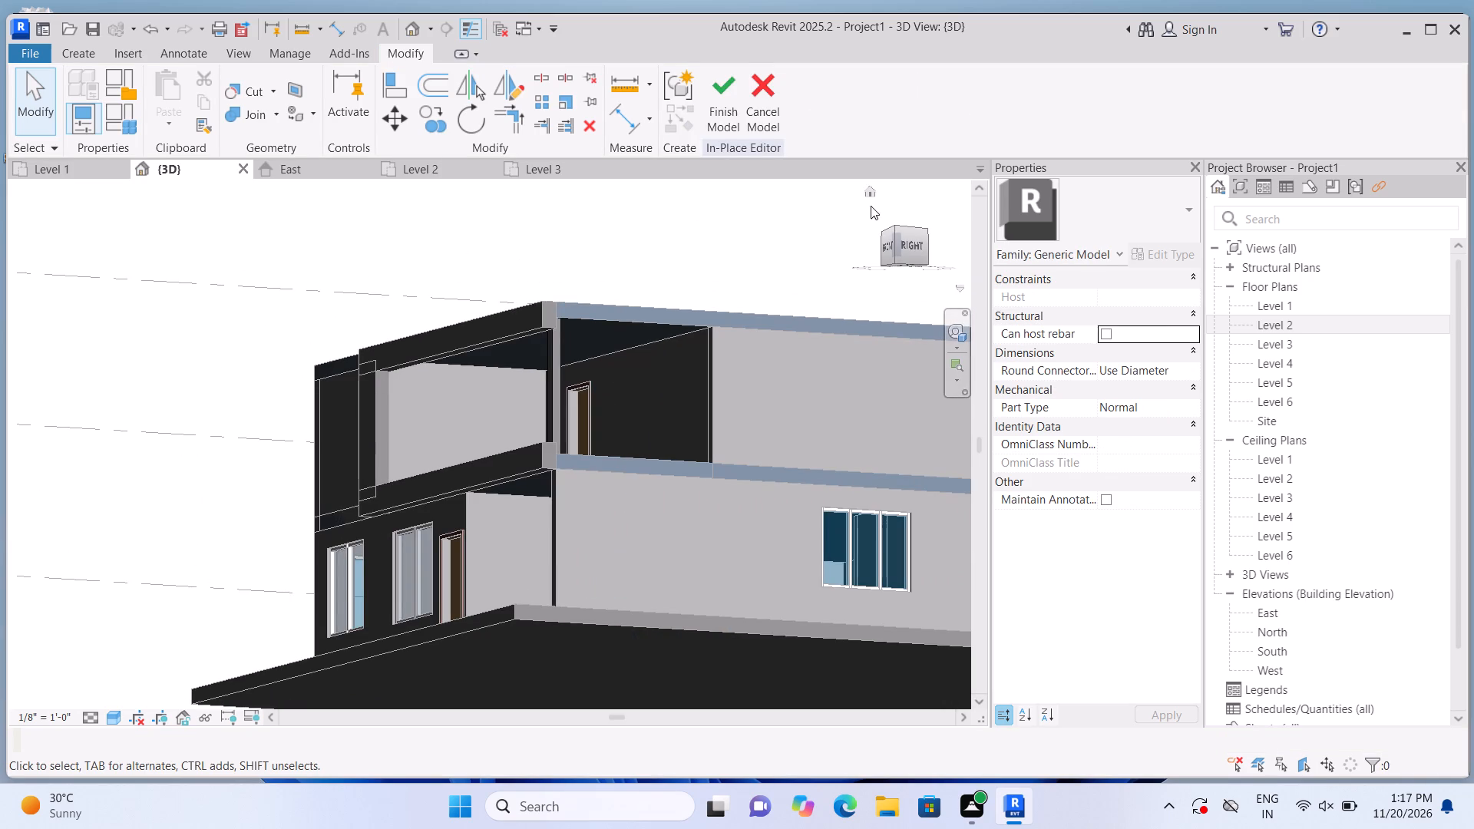
{"action": "left_click", "coordinate": [873, 190]}
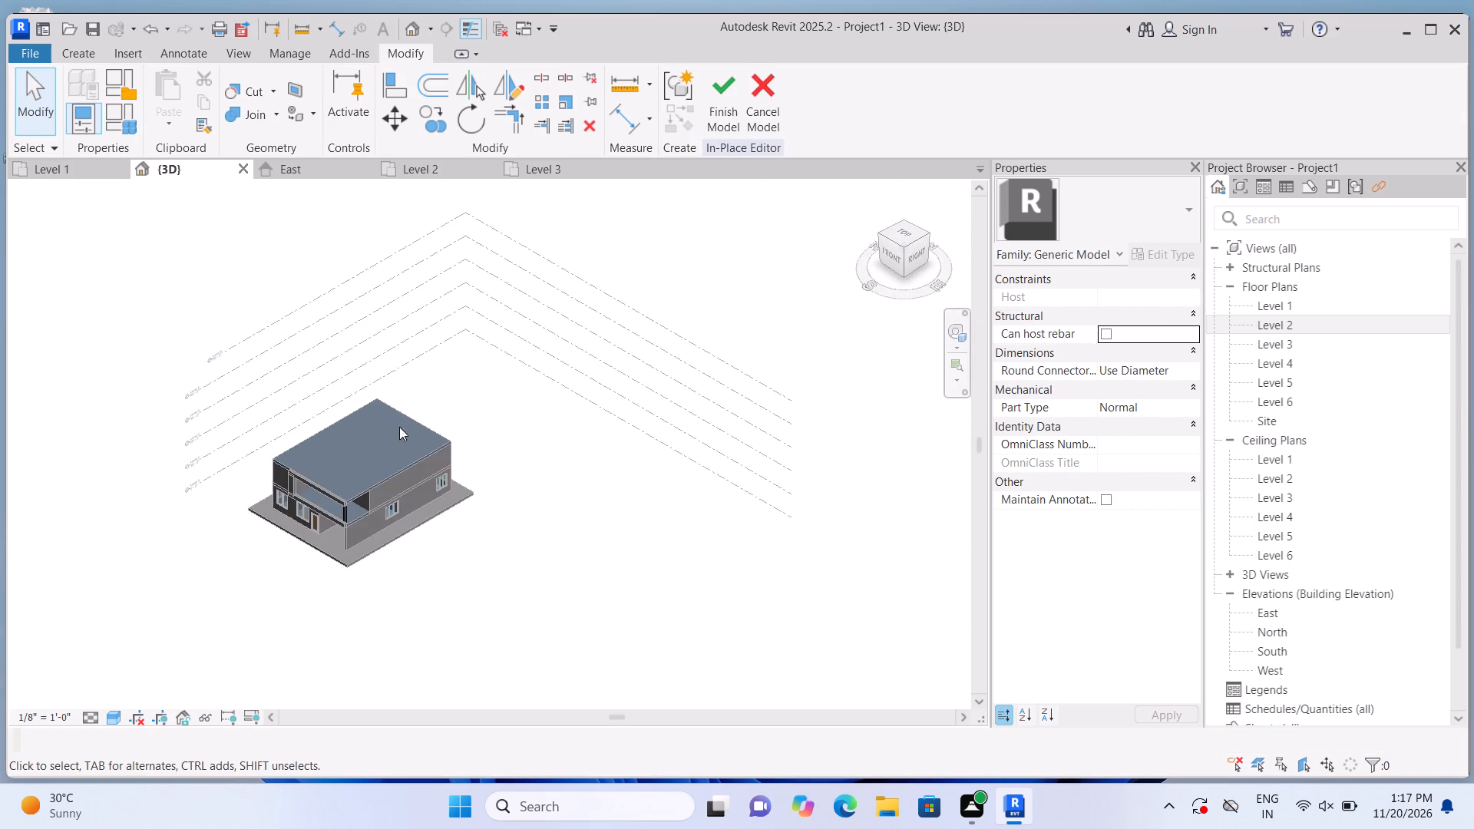
Orient the 3D view to the front of the building and finish the in-place corner post model.
{"action": "scroll", "coordinate": [214, 489], "scroll_direction": "up", "scroll_amount": 9}
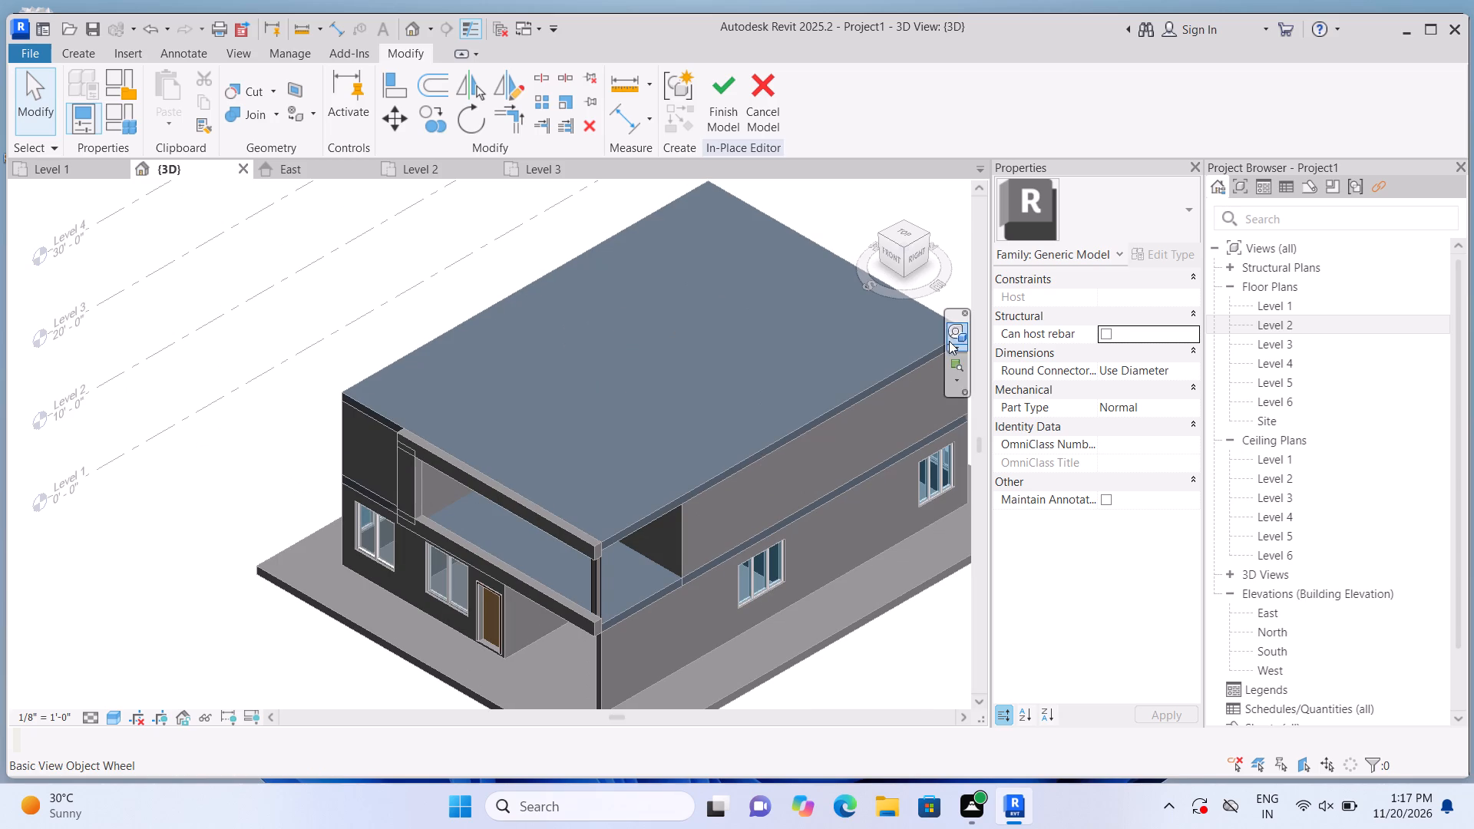
{"action": "left_click", "coordinate": [890, 245]}
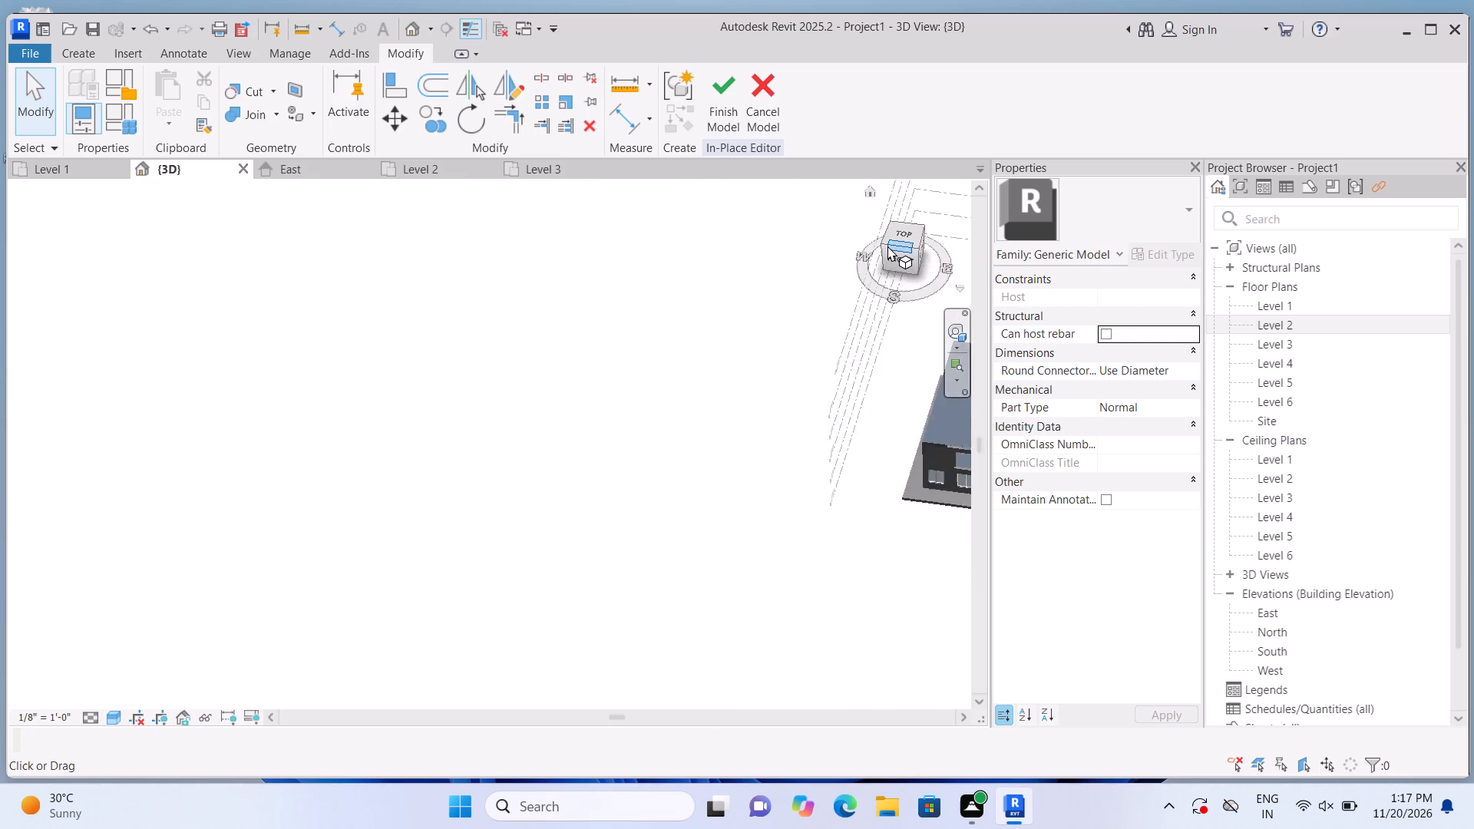
{"action": "left_click", "coordinate": [900, 260]}
{"action": "scroll", "coordinate": [366, 508], "scroll_direction": "up", "scroll_amount": 1}
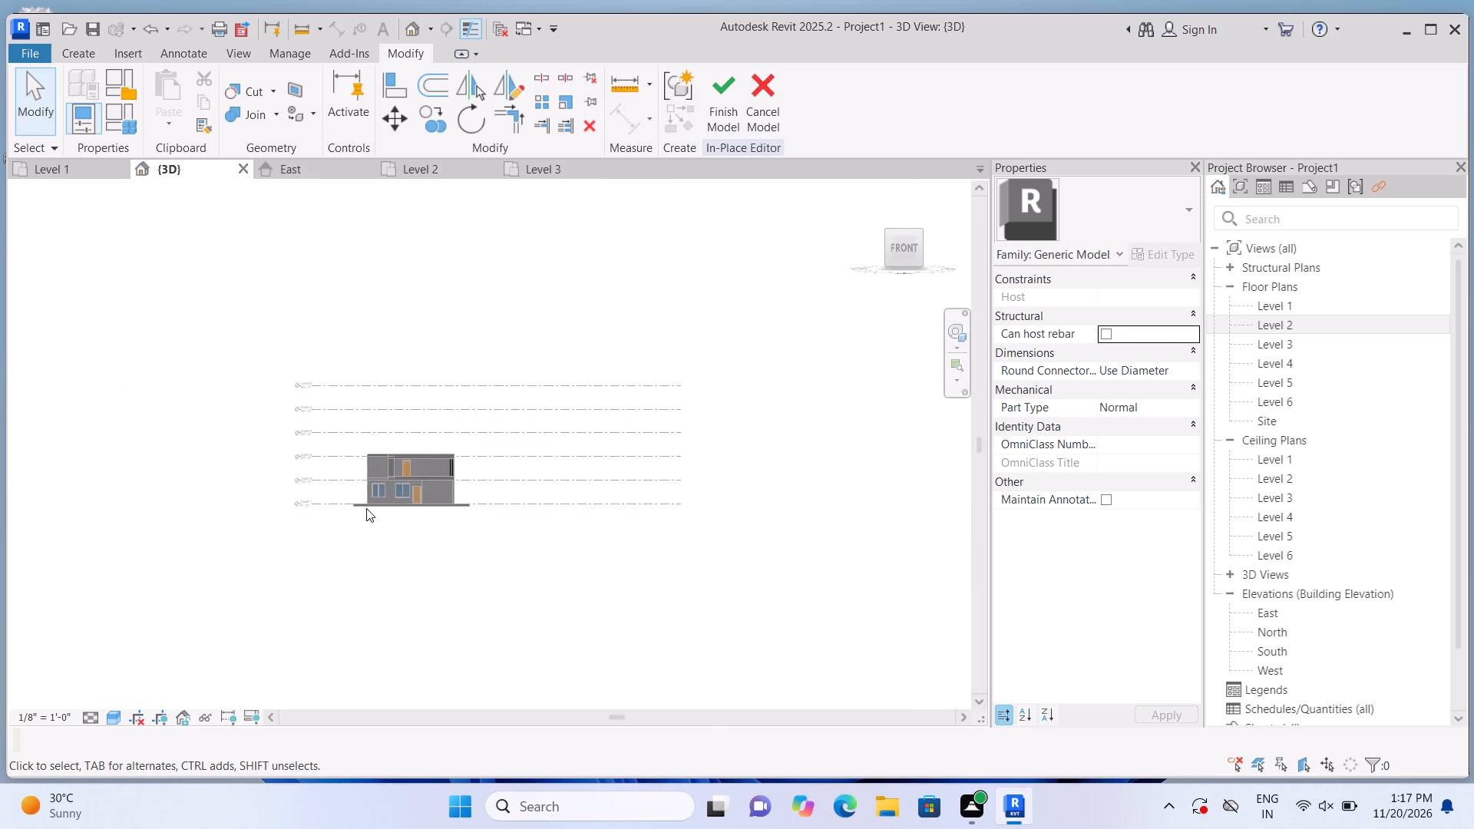
{"action": "scroll", "coordinate": [366, 508], "scroll_direction": "up", "scroll_amount": 11}
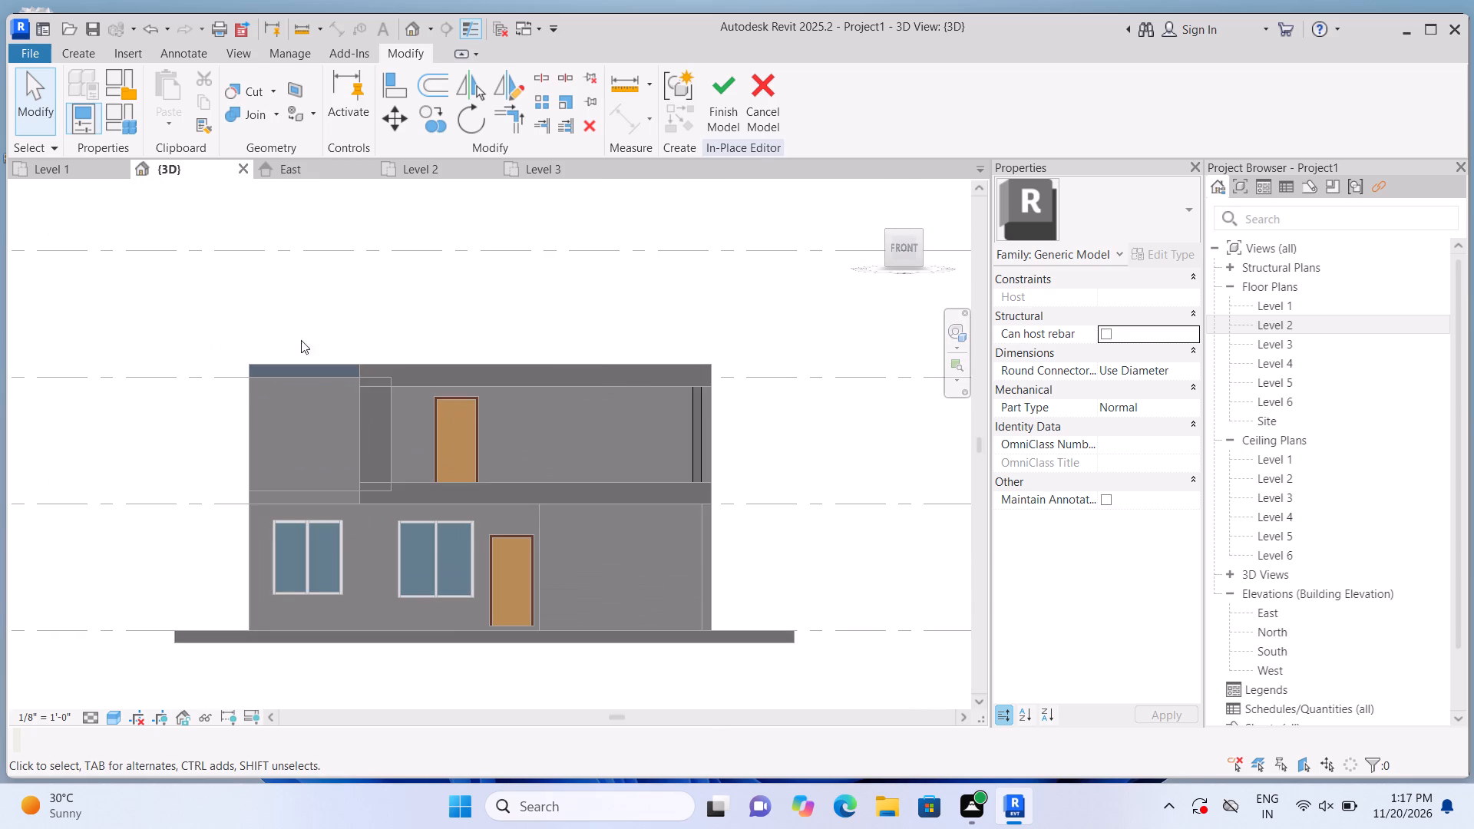
{"action": "double_click", "coordinate": [729, 117]}
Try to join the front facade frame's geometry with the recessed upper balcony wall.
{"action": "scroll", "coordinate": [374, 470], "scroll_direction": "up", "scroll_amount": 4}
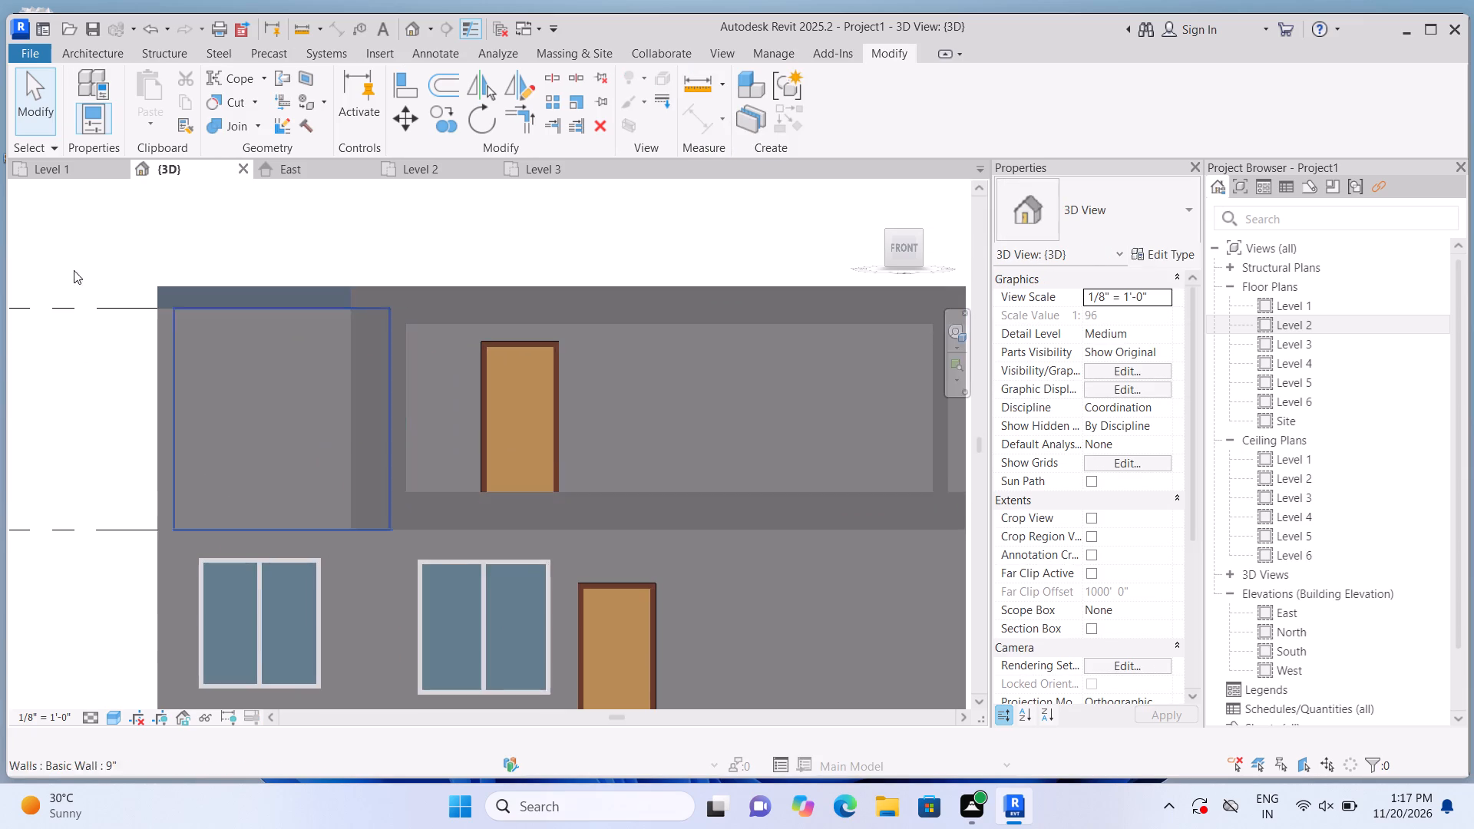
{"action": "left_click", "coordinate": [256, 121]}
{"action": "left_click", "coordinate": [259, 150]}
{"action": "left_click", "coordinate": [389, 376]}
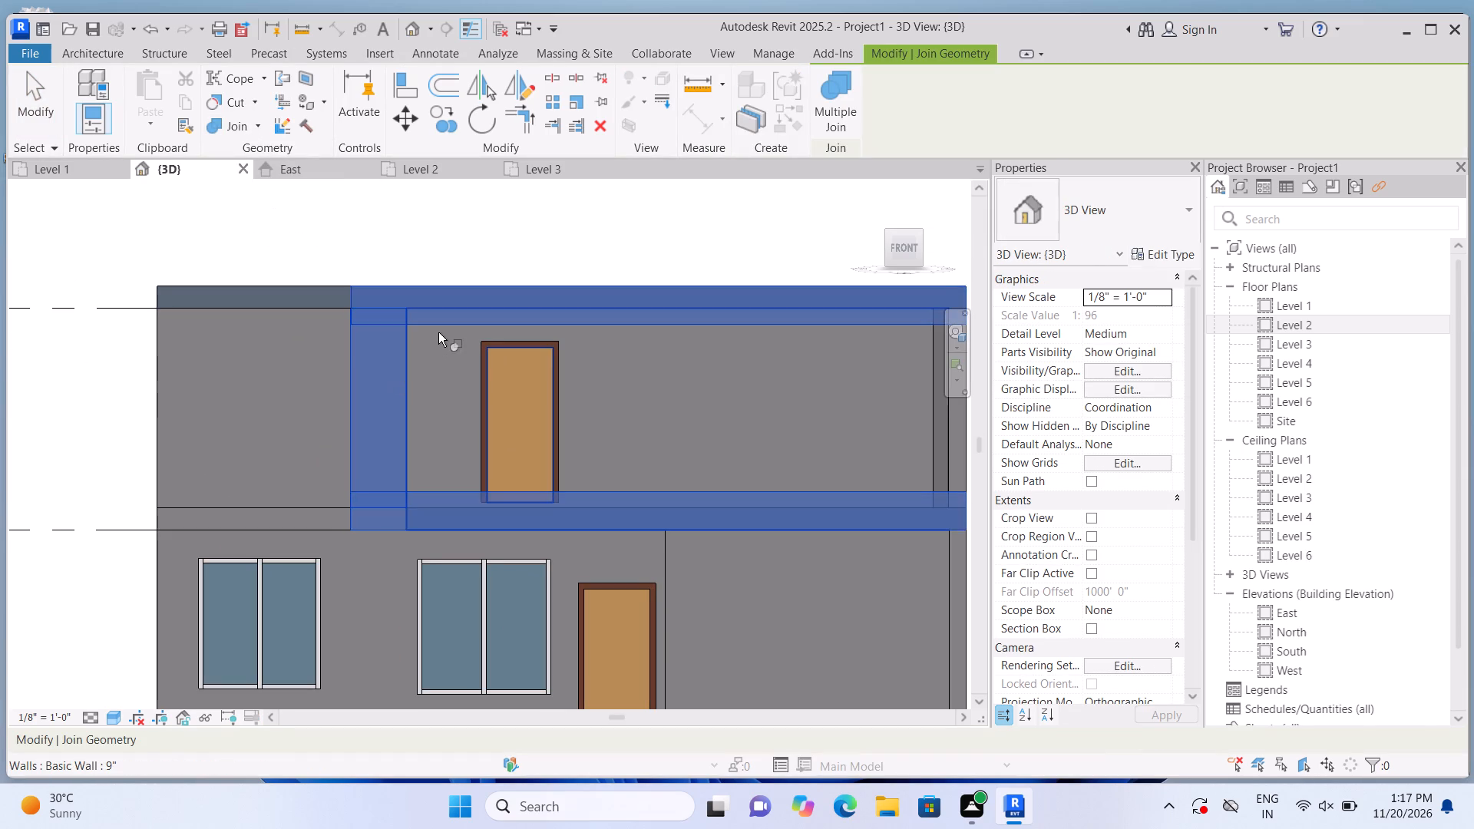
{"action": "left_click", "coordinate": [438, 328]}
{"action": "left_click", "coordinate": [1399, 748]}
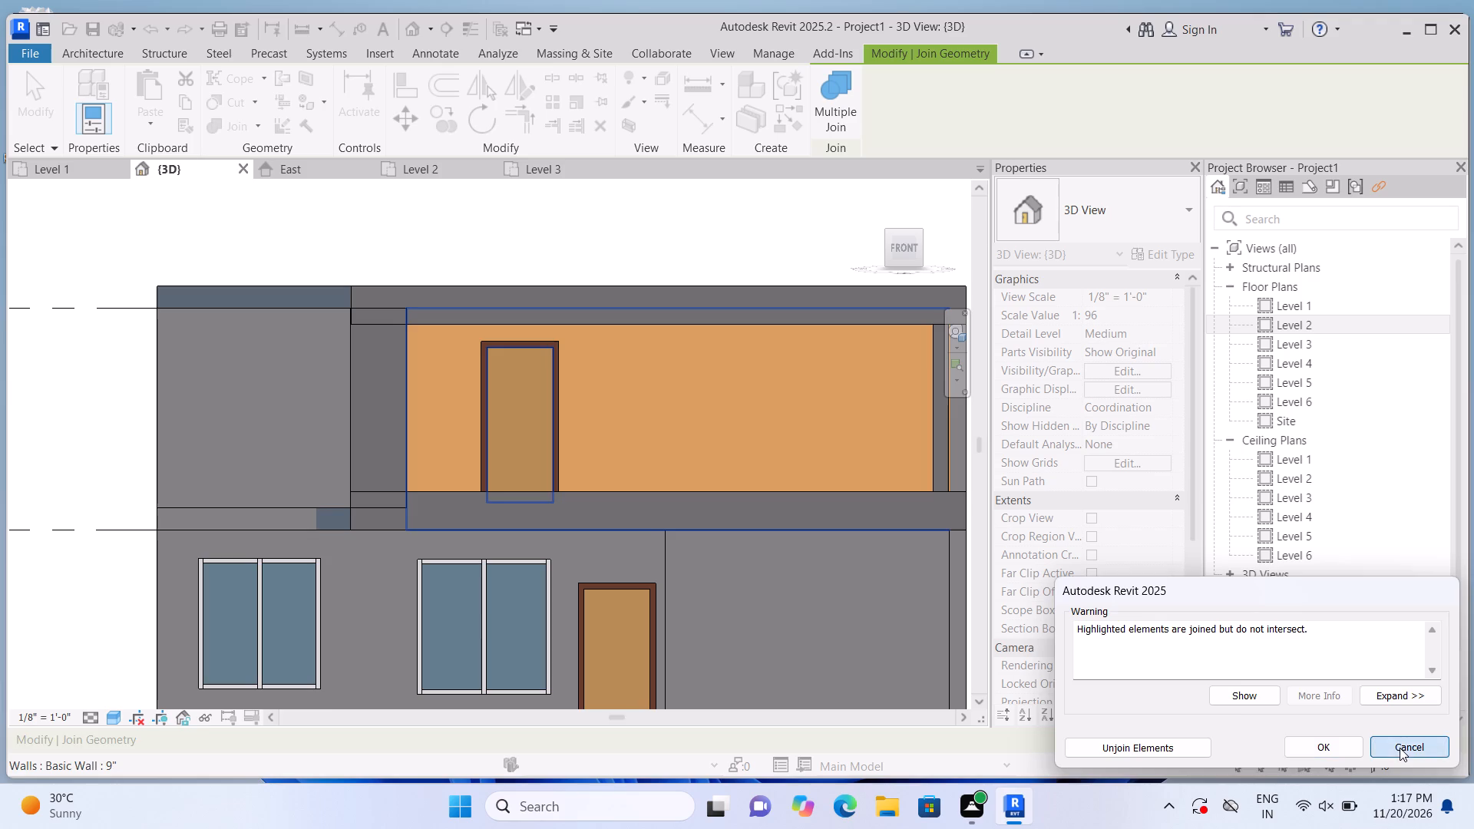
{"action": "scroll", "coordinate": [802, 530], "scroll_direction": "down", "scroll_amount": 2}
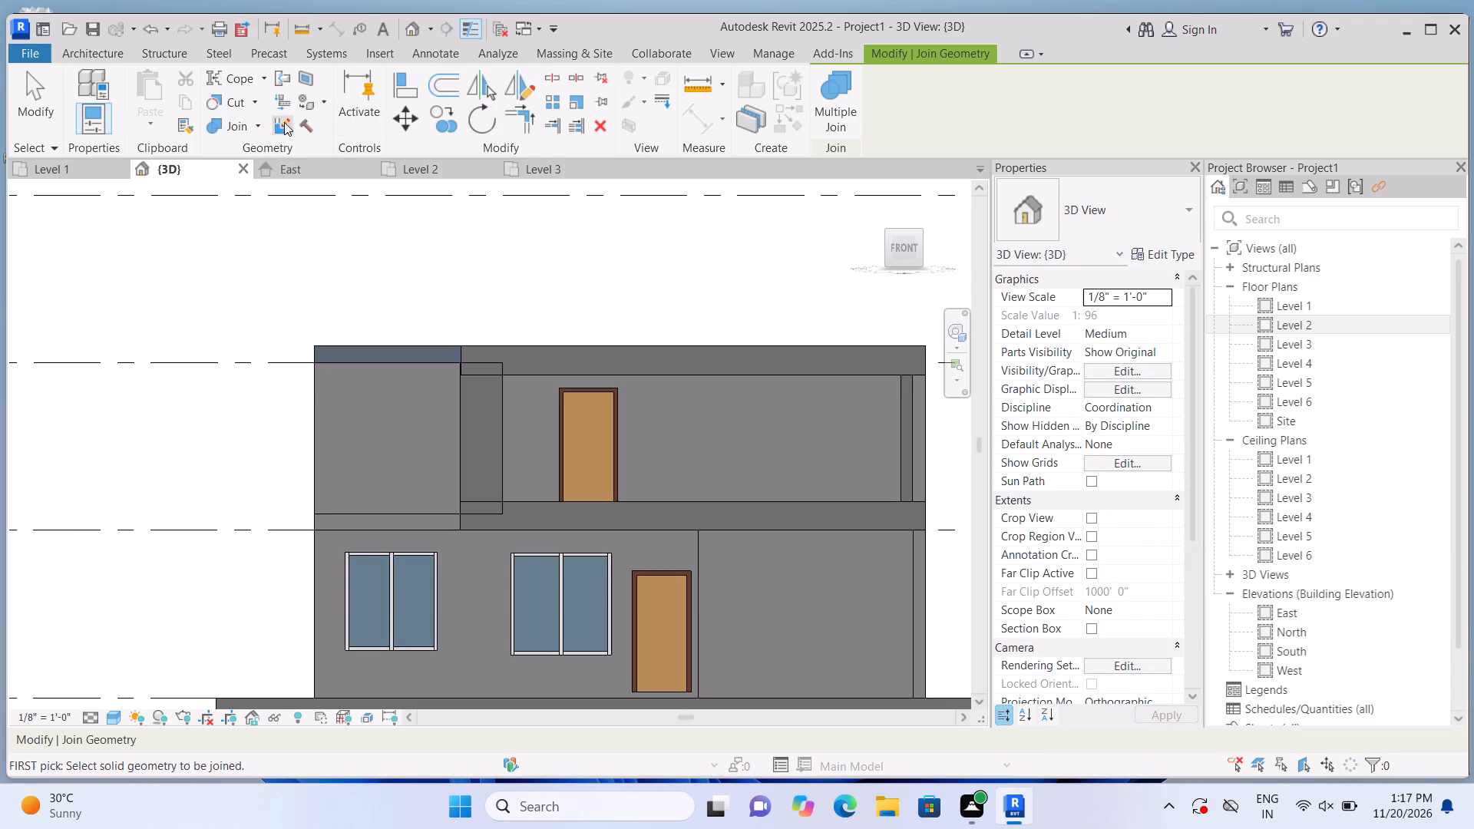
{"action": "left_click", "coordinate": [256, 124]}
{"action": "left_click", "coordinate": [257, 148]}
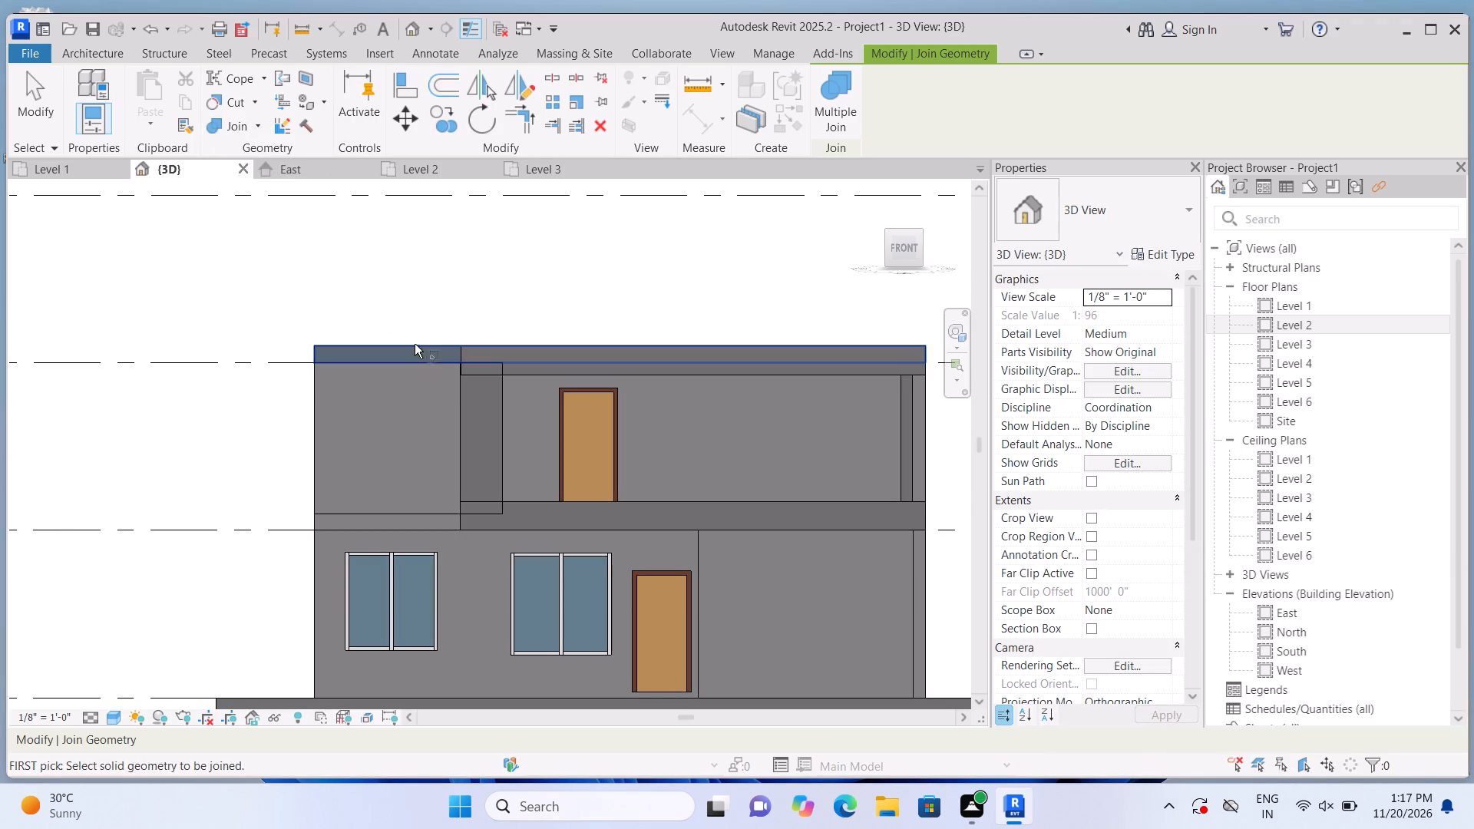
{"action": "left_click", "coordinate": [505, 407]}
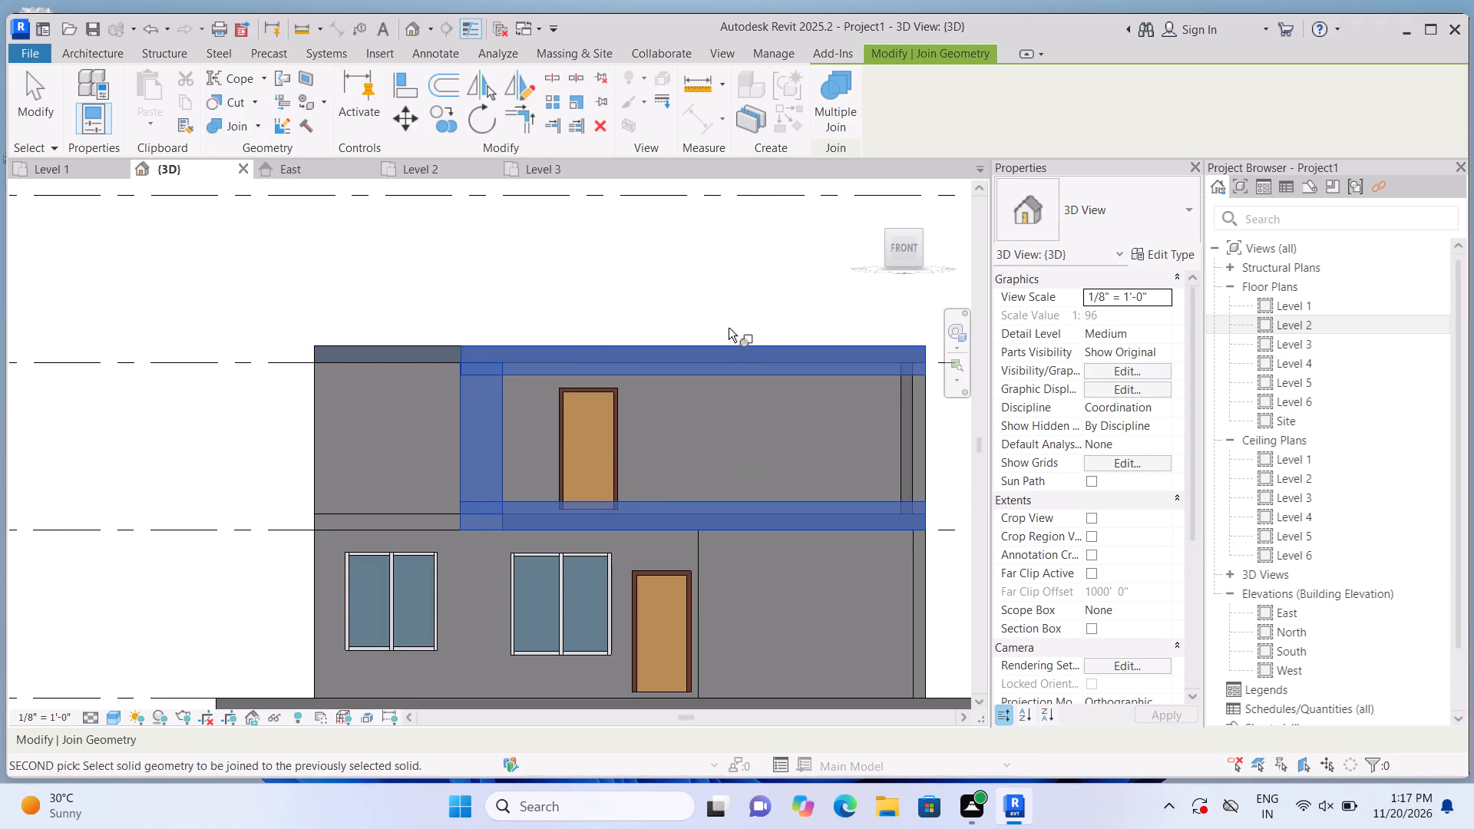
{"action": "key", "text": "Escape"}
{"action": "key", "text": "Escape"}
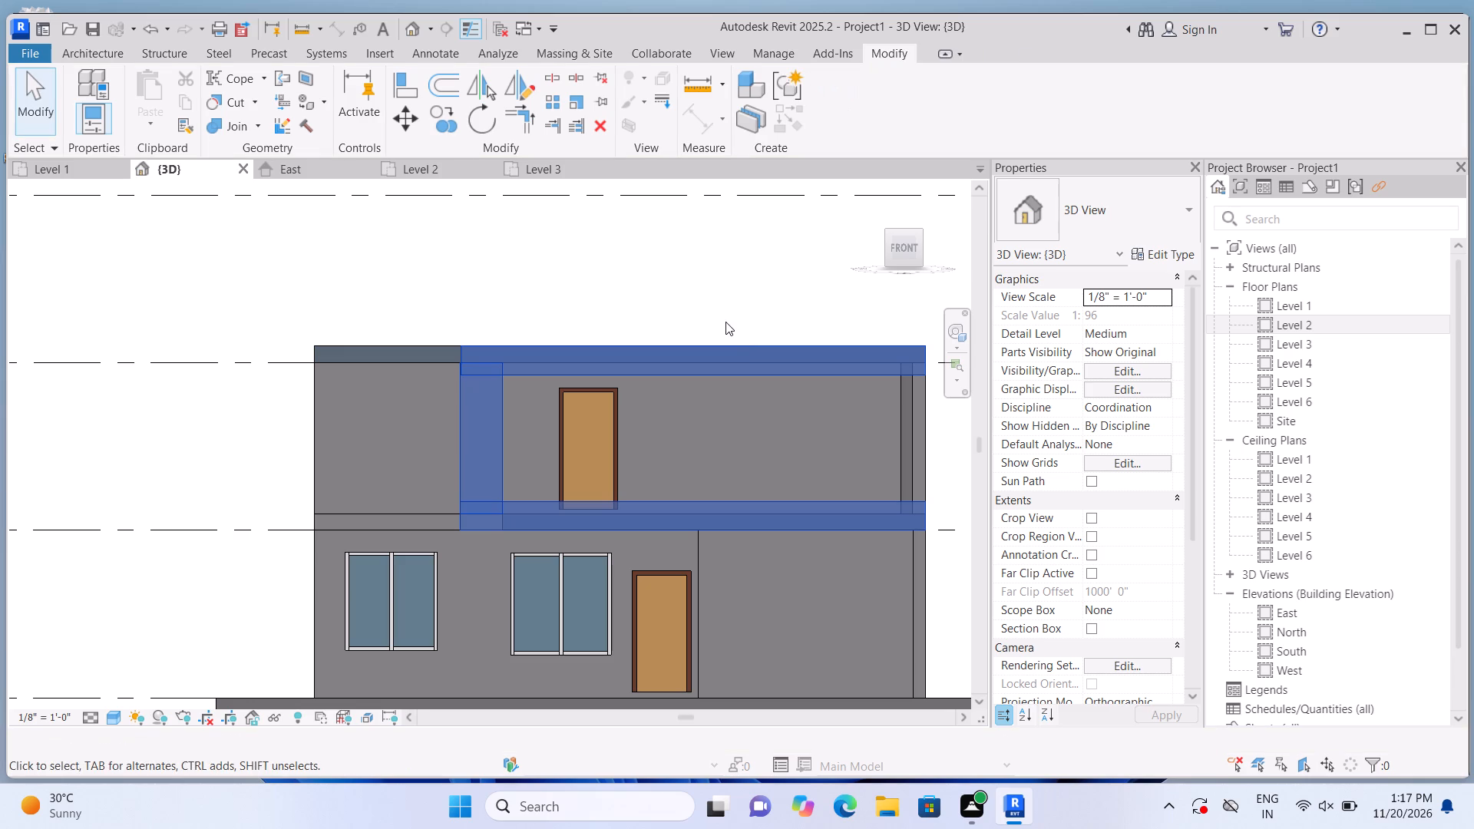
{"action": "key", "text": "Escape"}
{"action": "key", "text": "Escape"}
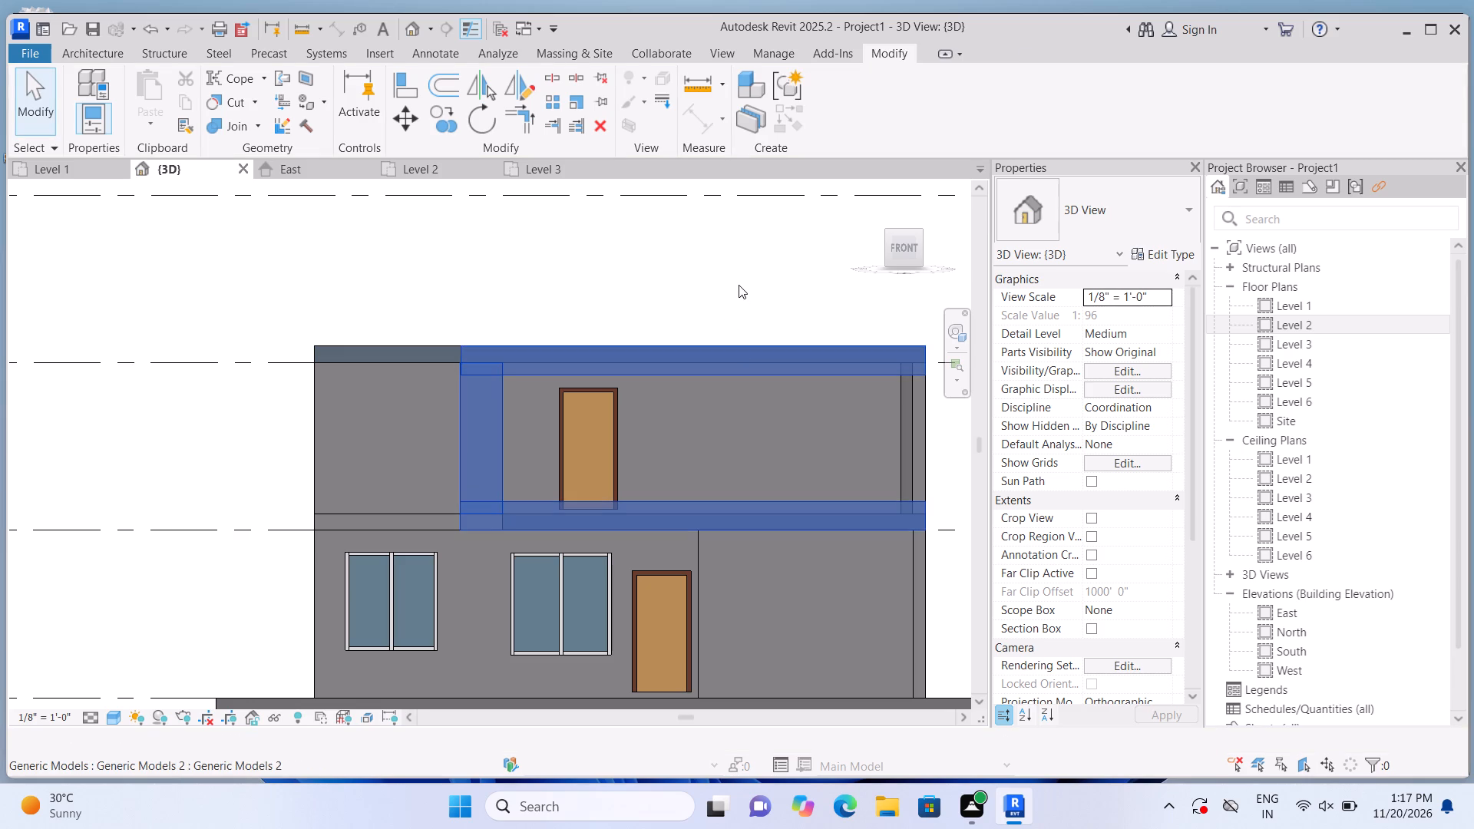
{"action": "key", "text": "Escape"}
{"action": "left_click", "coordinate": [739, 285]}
Examine the front facade's balcony wall, entrance door and Level 2 roof slab from the front and in the 3D home view.
{"action": "scroll", "coordinate": [739, 285], "scroll_direction": "down", "scroll_amount": 2}
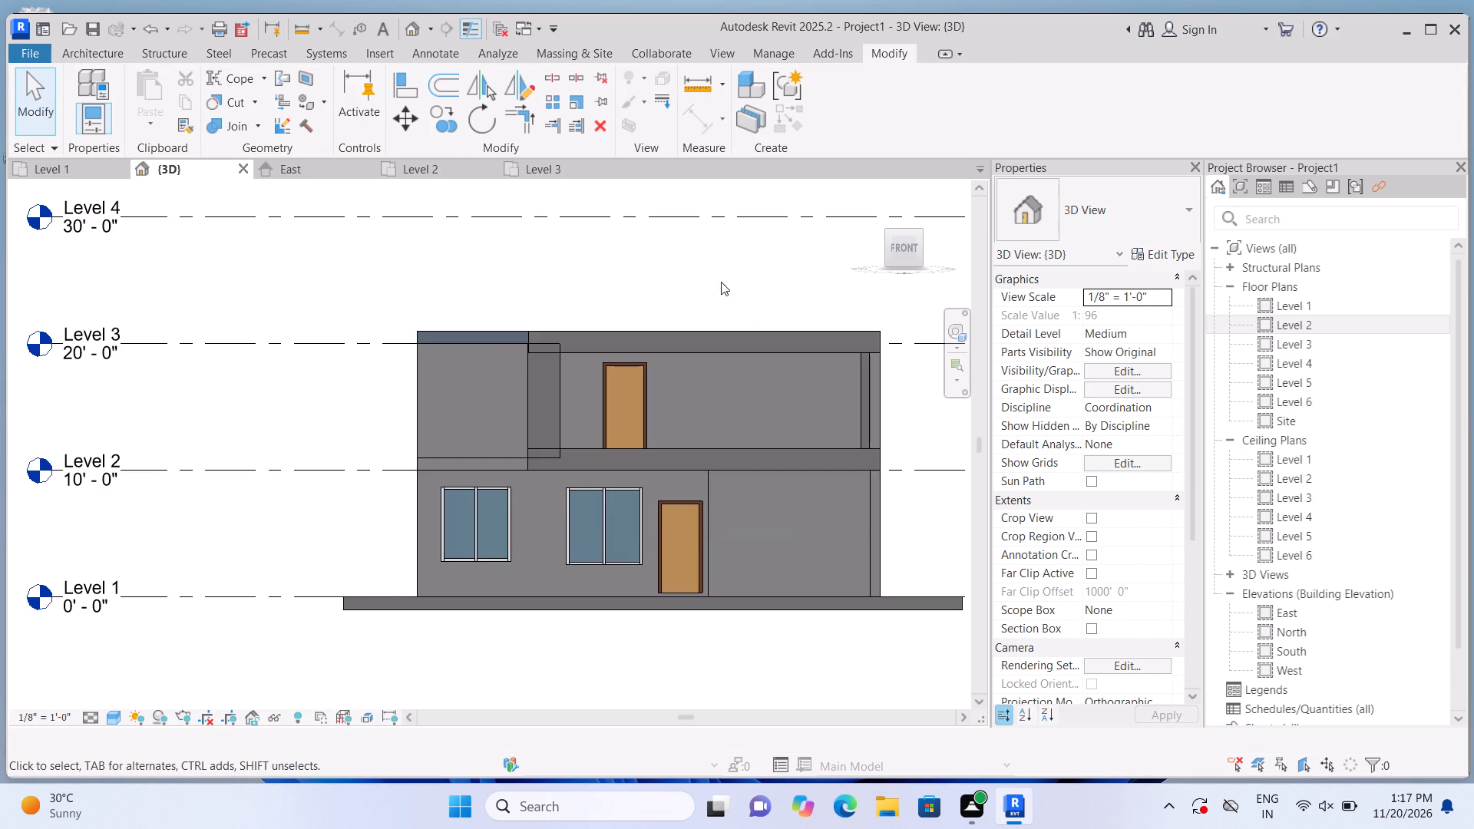
{"action": "scroll", "coordinate": [684, 263], "scroll_direction": "up", "scroll_amount": 1}
{"action": "left_click", "coordinate": [691, 418]}
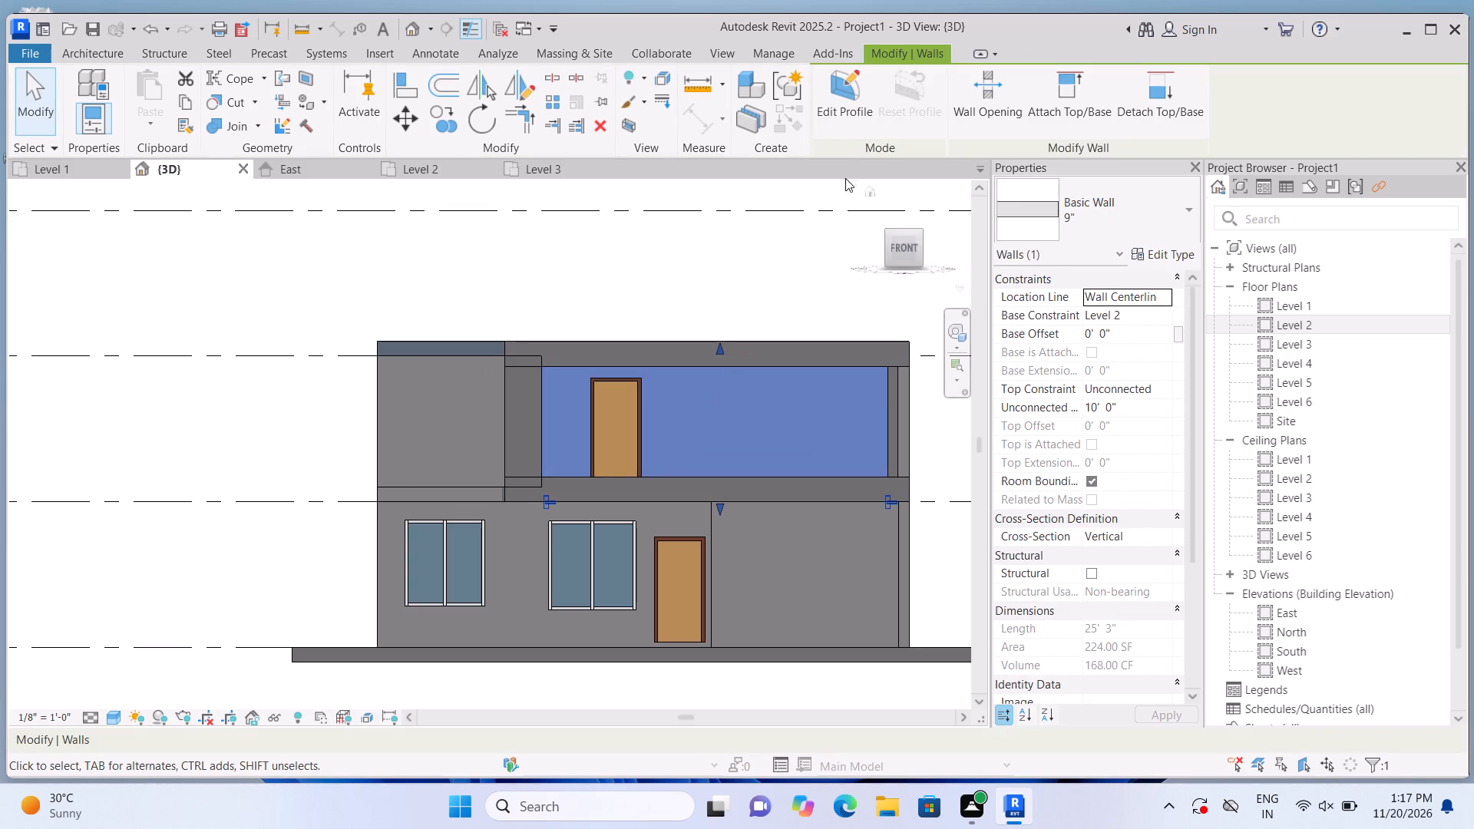
{"action": "left_click", "coordinate": [705, 328]}
{"action": "left_click", "coordinate": [654, 563]}
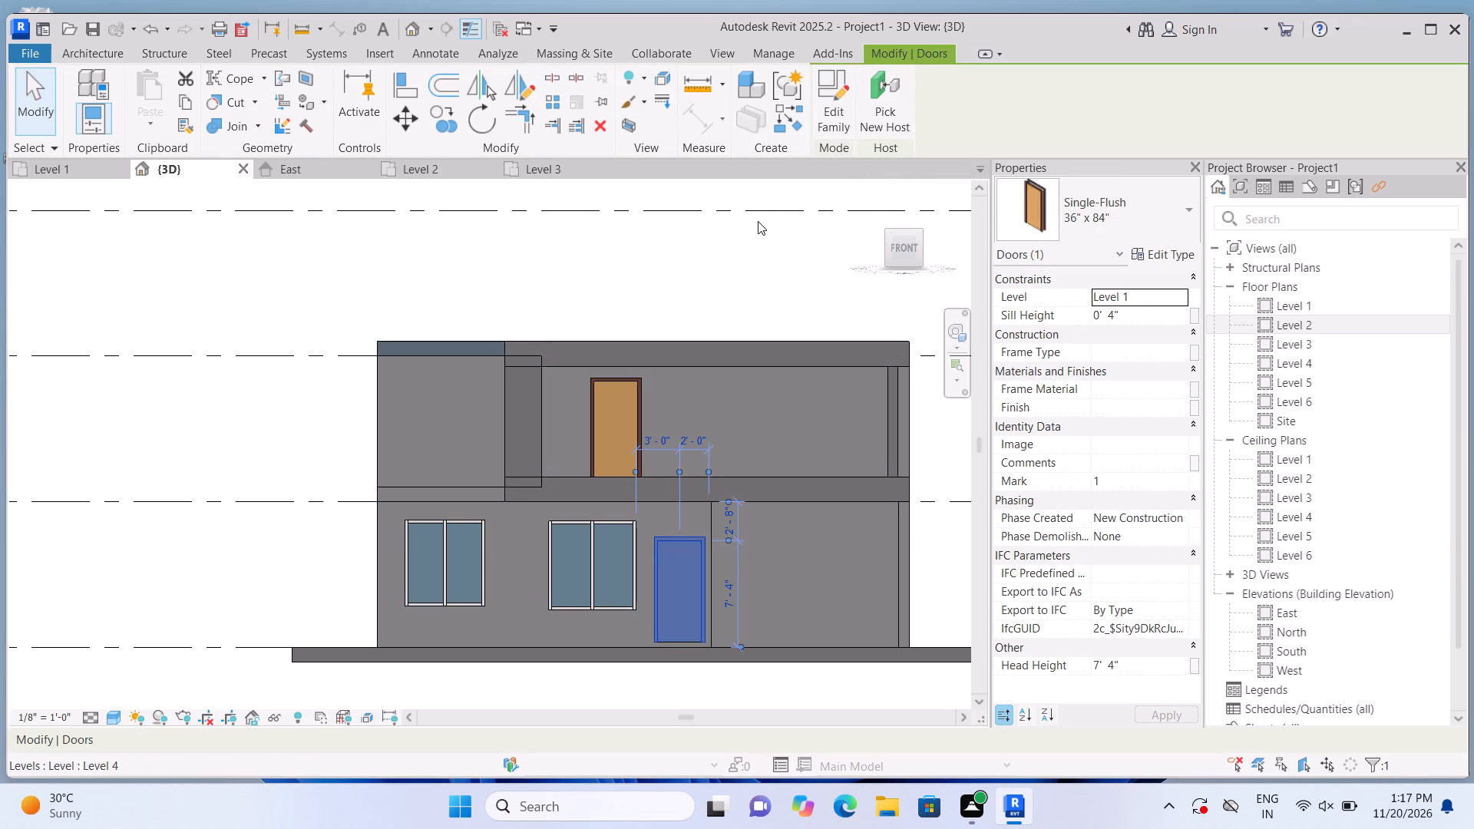
{"action": "left_click", "coordinate": [739, 266]}
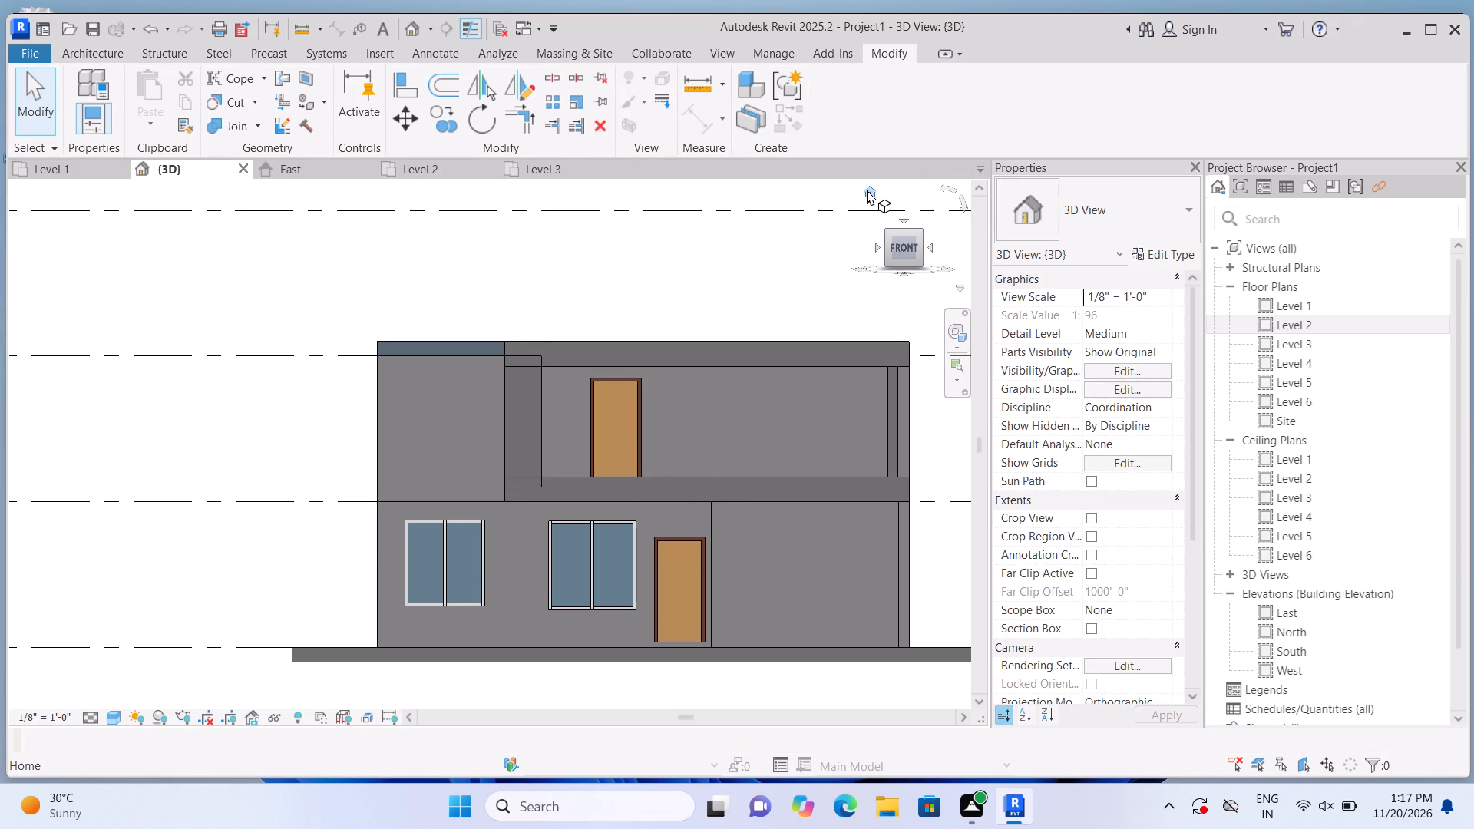
{"action": "left_click", "coordinate": [867, 190]}
{"action": "scroll", "coordinate": [339, 541], "scroll_direction": "up", "scroll_amount": 7}
{"action": "left_click", "coordinate": [321, 454]}
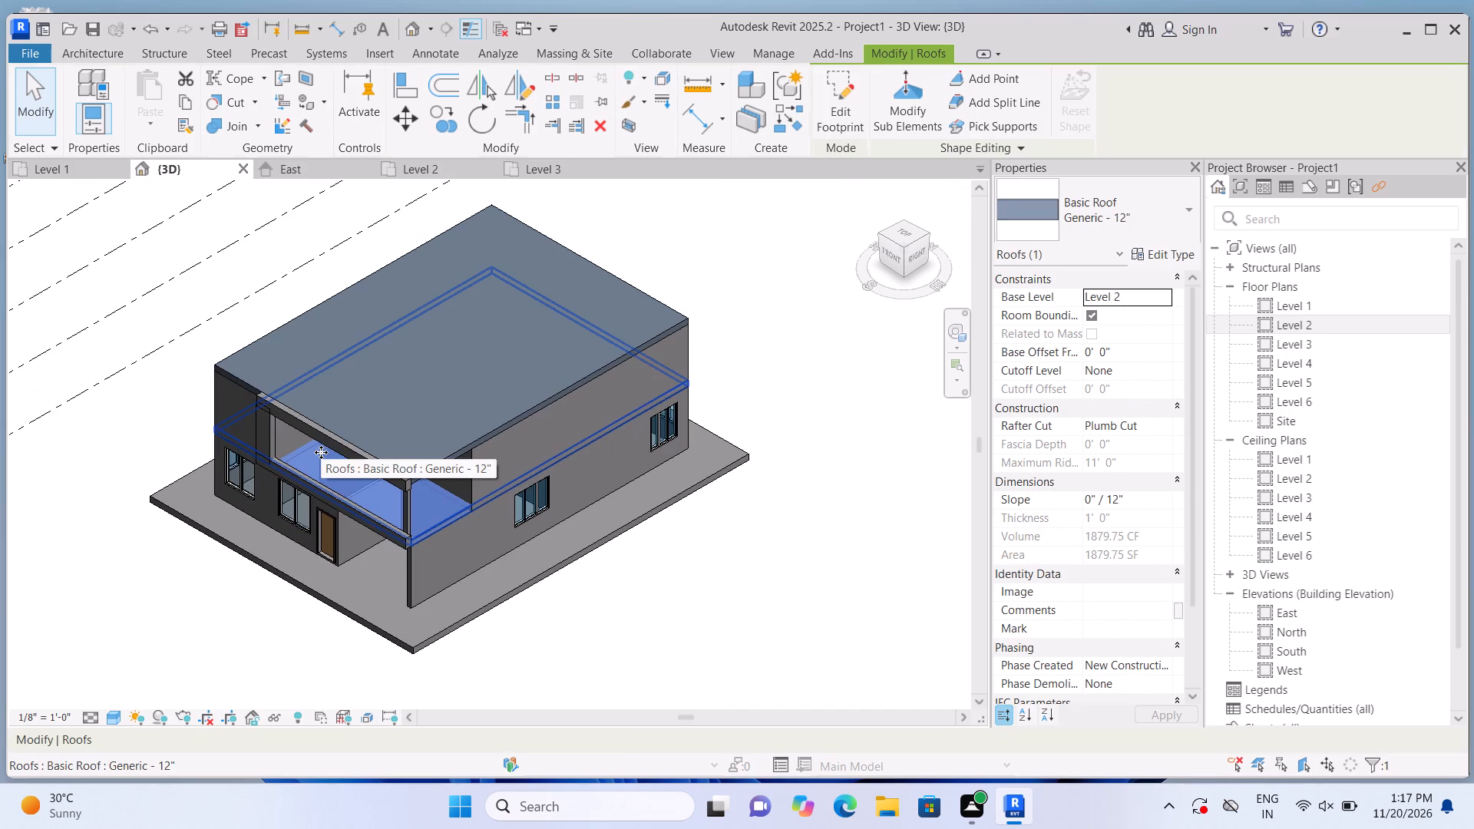
{"action": "left_click", "coordinate": [716, 292]}
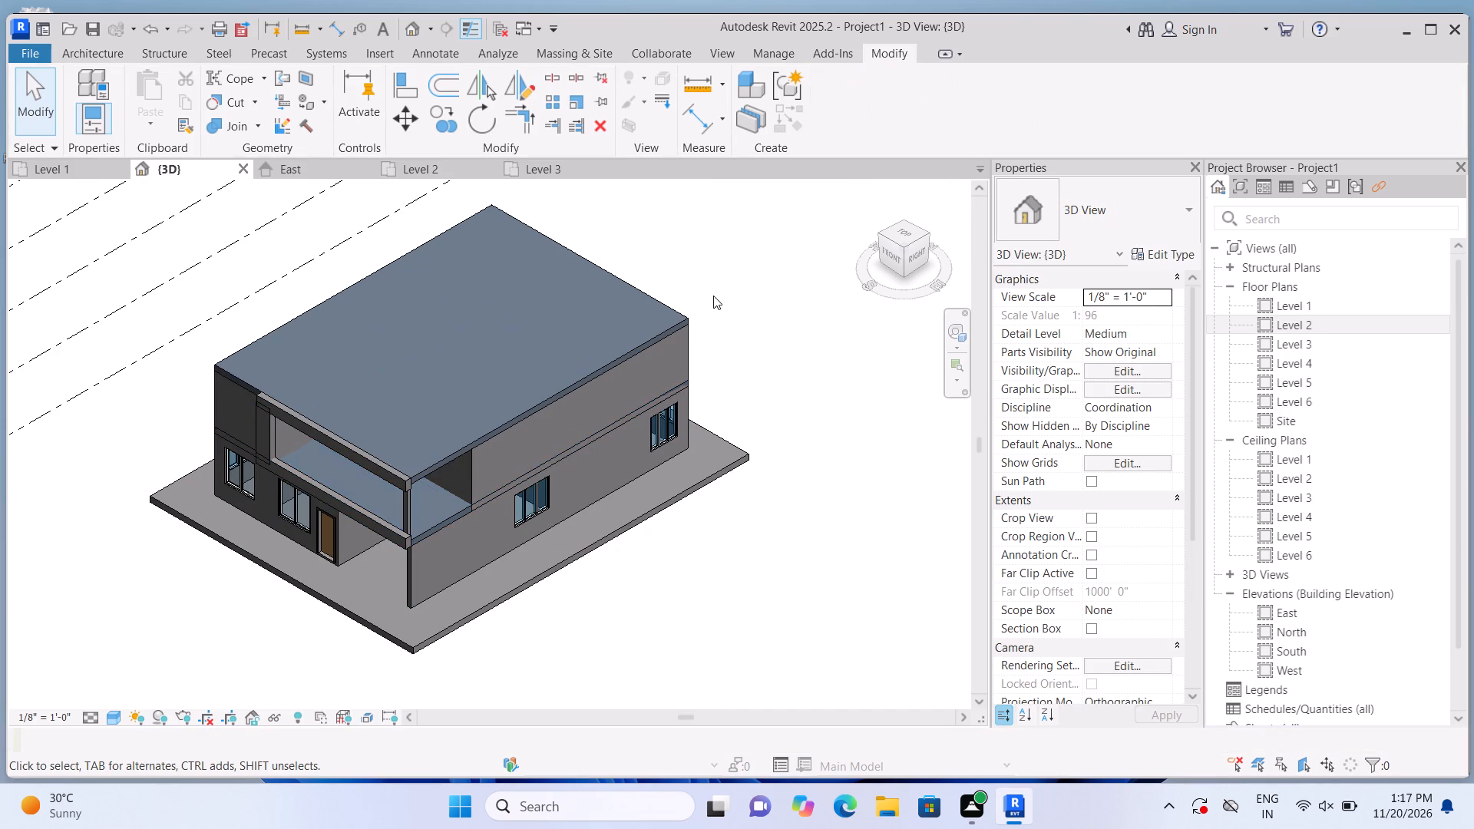
{"action": "left_click", "coordinate": [266, 506]}
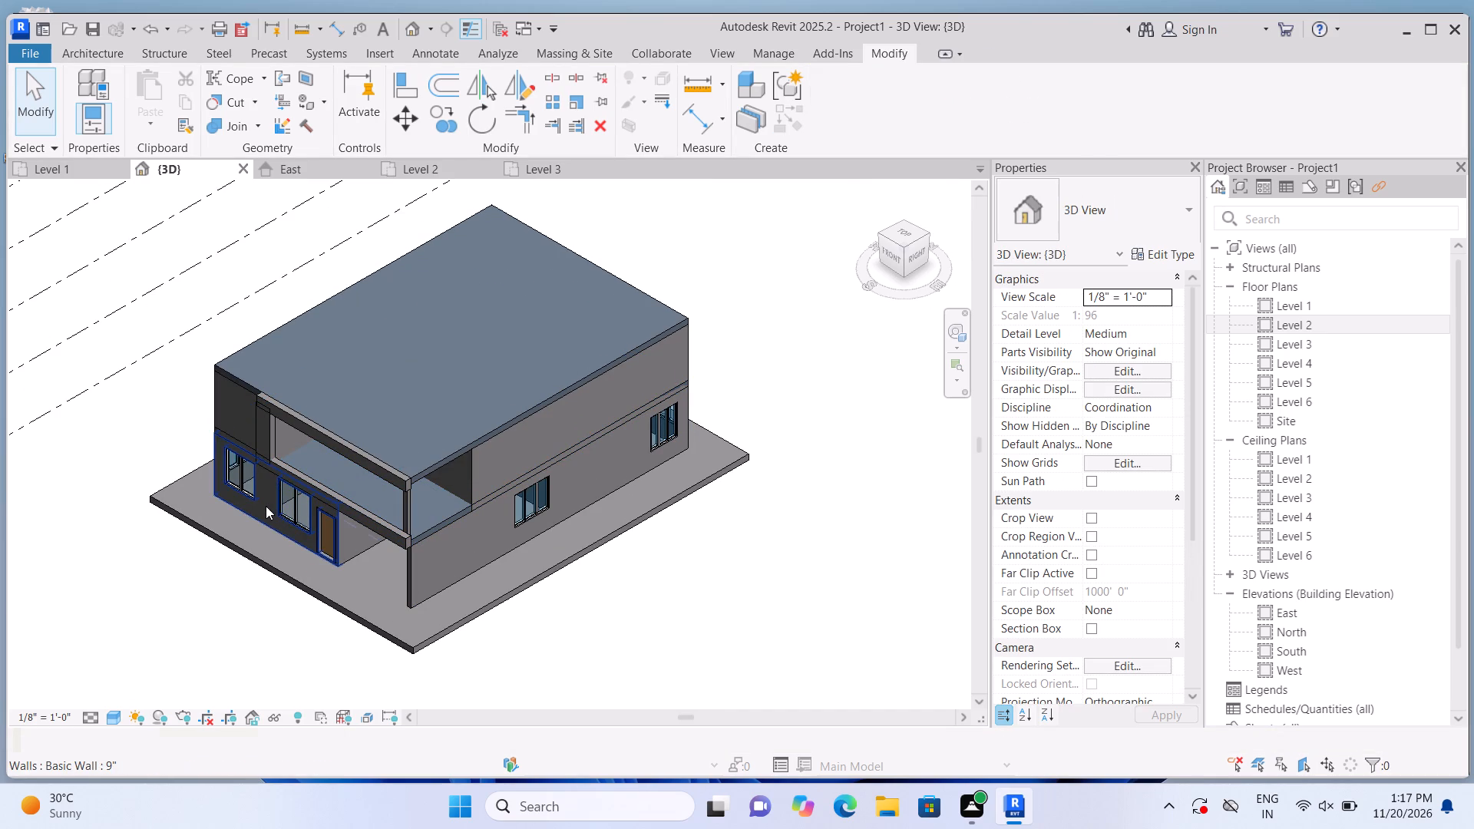
{"action": "left_click", "coordinate": [749, 291]}
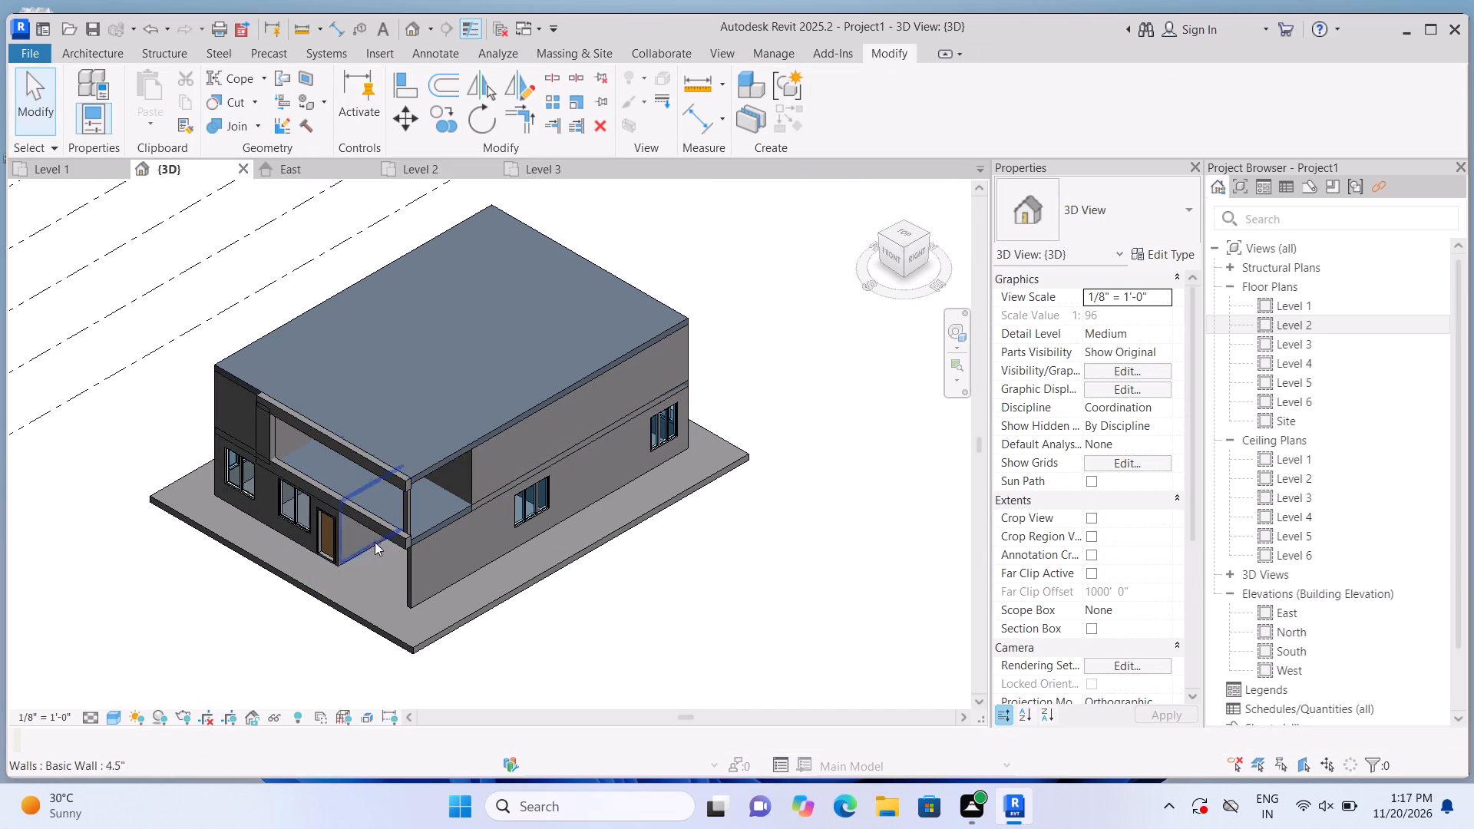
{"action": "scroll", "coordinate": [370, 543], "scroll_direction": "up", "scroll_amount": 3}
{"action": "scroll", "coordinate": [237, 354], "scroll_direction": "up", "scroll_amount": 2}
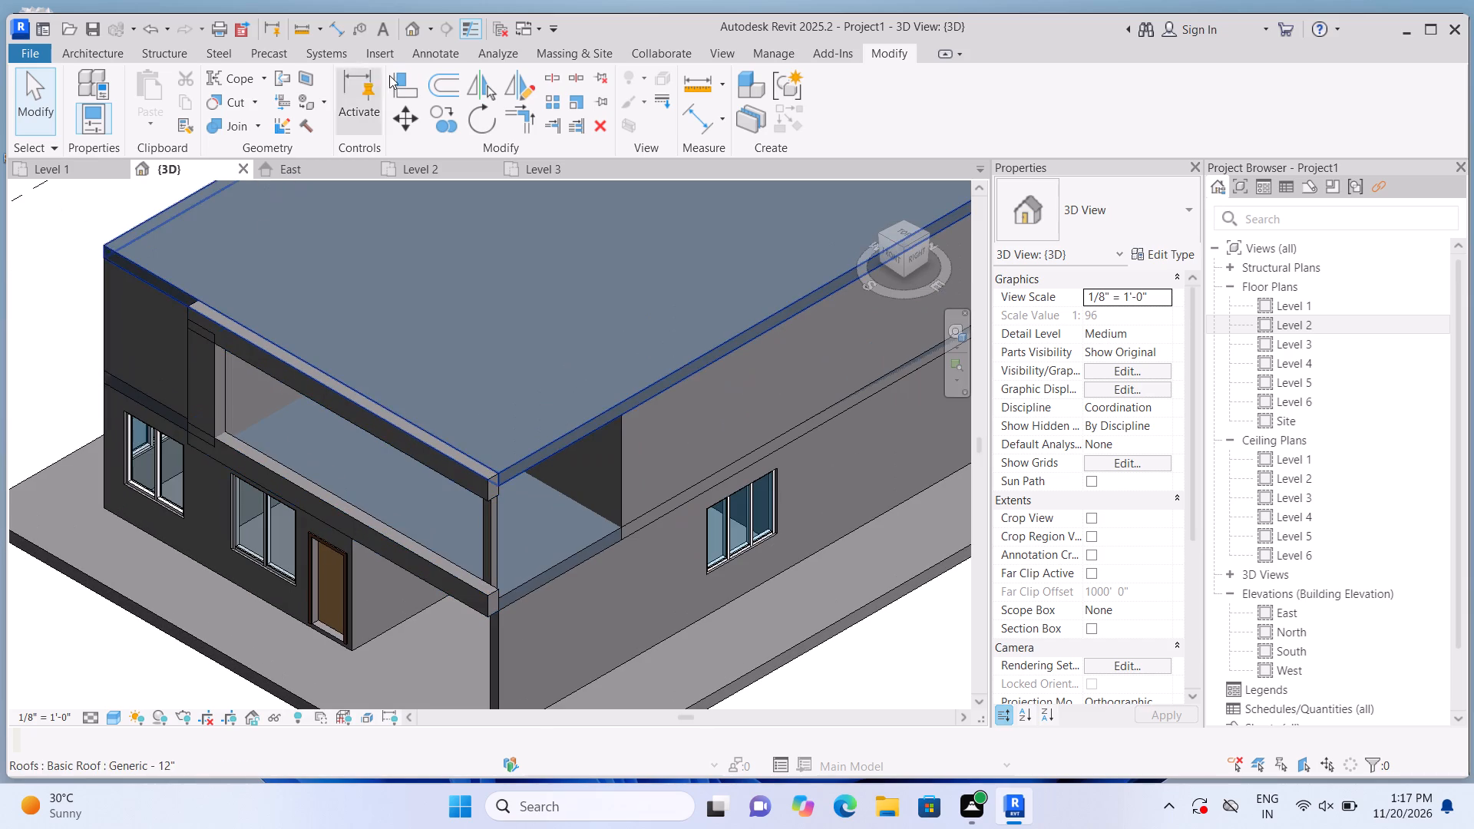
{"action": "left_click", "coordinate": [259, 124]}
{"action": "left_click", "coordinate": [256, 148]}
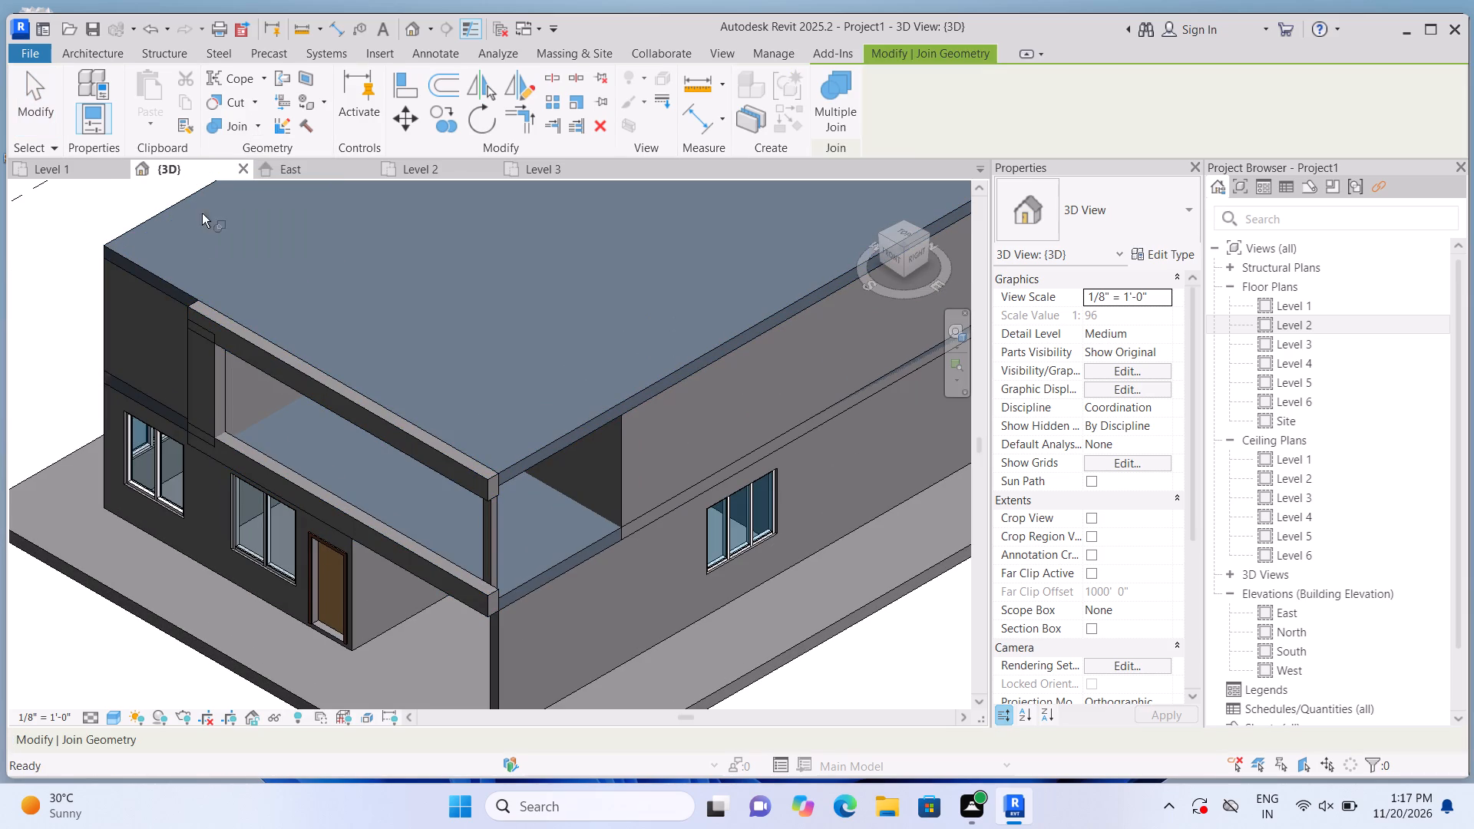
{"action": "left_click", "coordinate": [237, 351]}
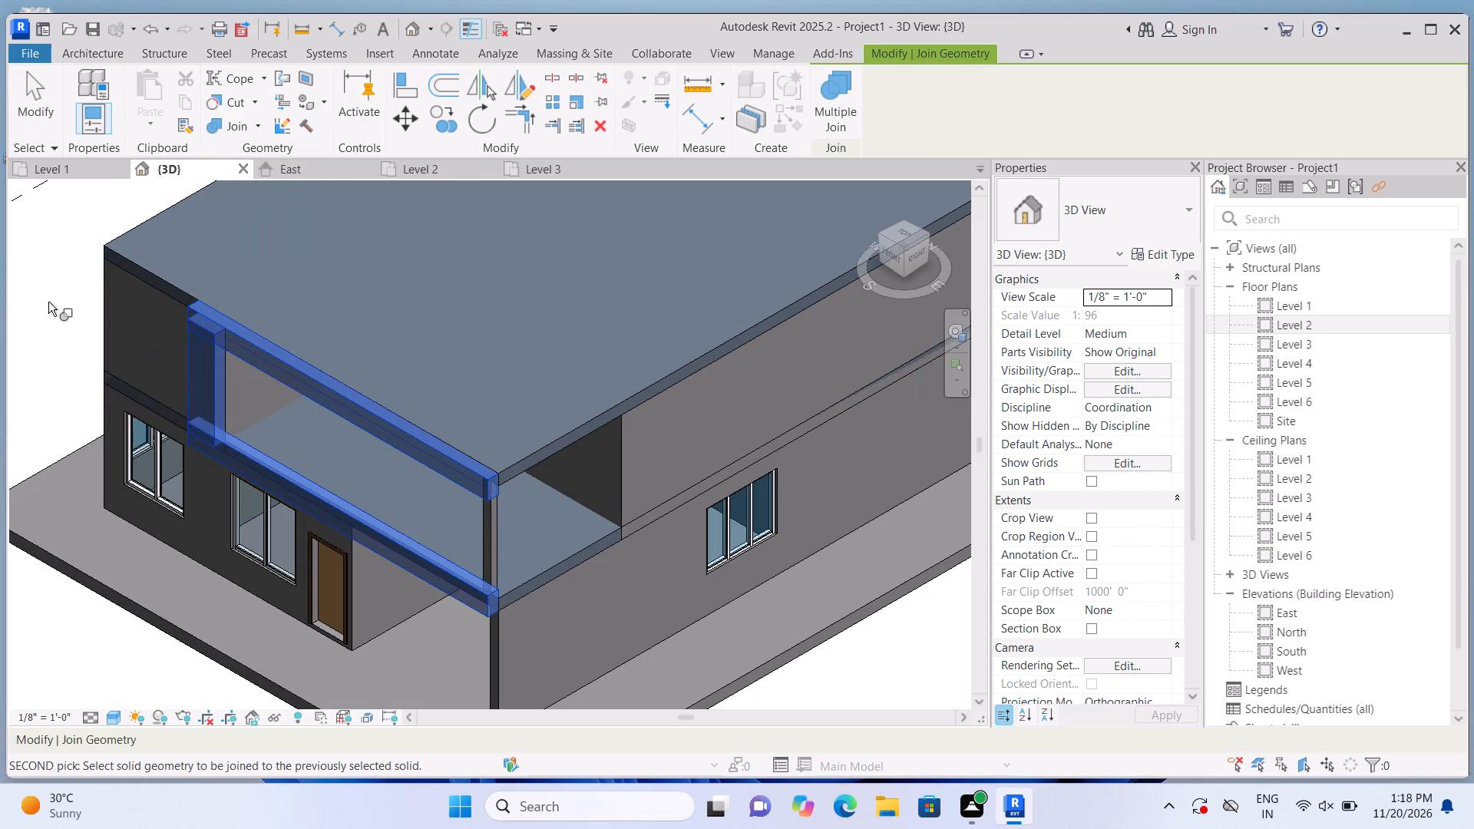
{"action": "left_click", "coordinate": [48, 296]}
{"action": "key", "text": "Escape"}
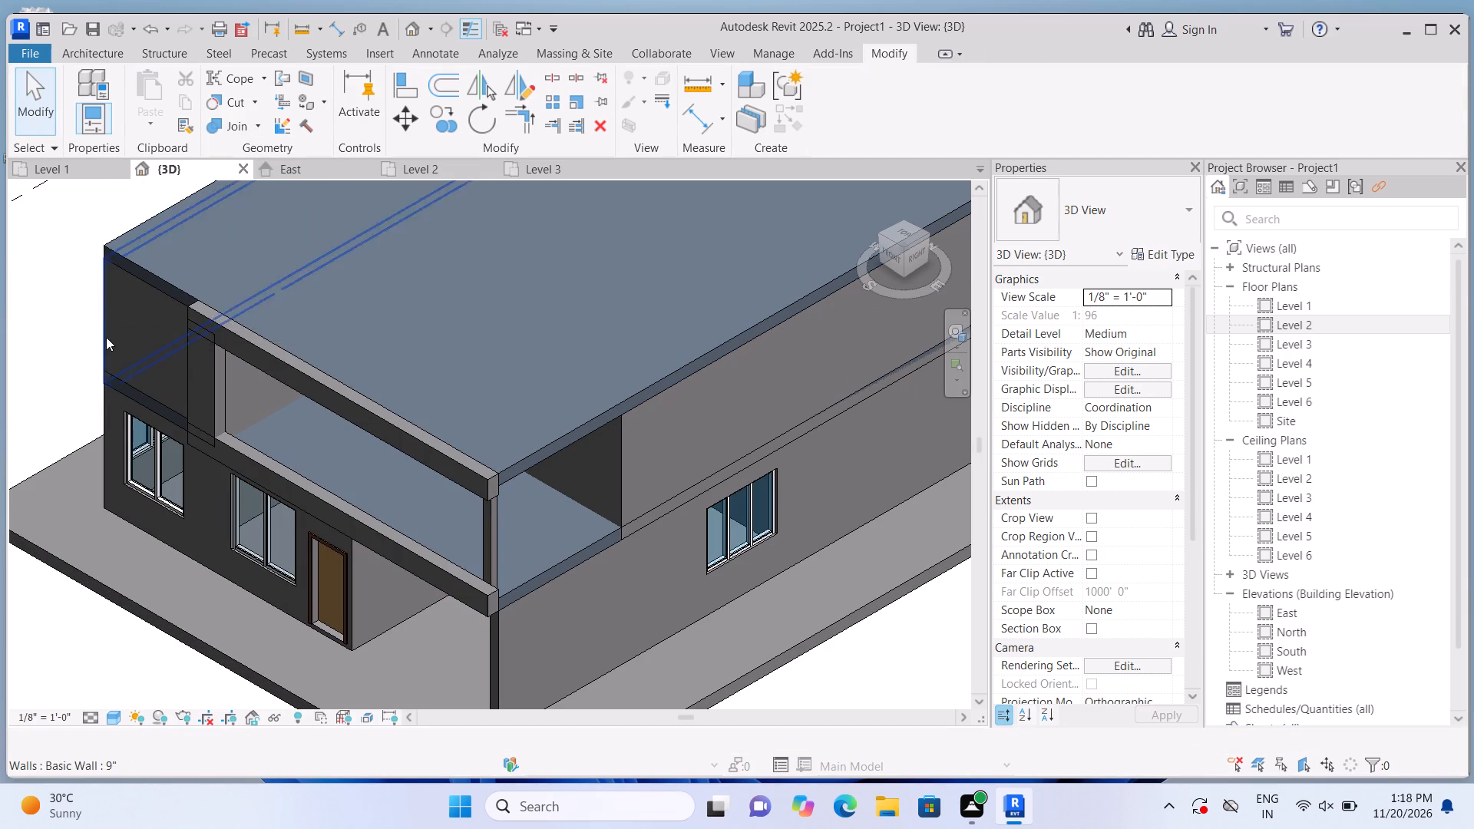
Edit the front facade frame in place and join its vertical fin with the upper and lower horizontal bands.
{"action": "scroll", "coordinate": [106, 339], "scroll_direction": "up", "scroll_amount": 8}
{"action": "left_click", "coordinate": [251, 377]}
{"action": "scroll", "coordinate": [245, 305], "scroll_direction": "up", "scroll_amount": 1}
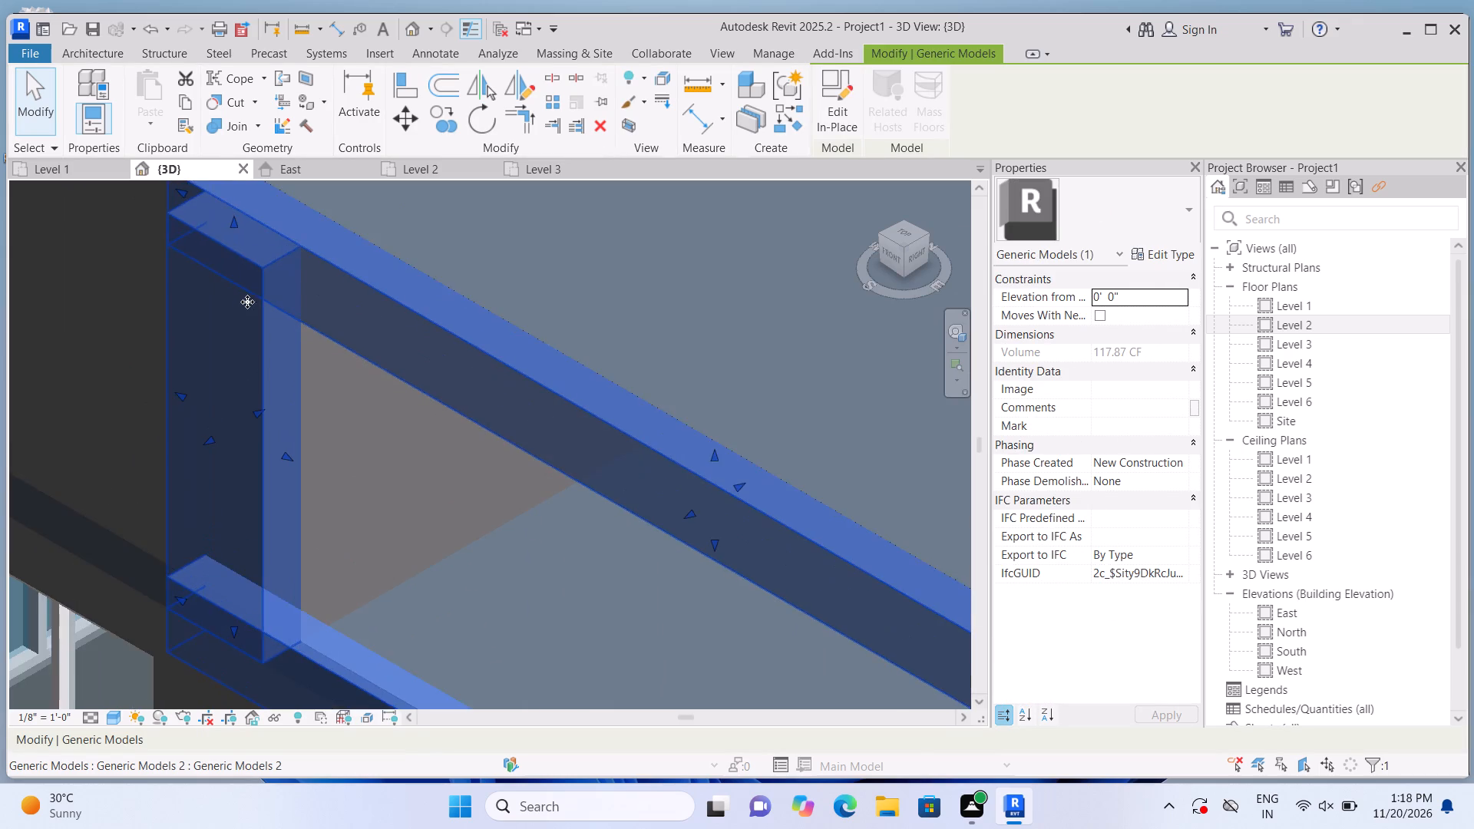
{"action": "scroll", "coordinate": [250, 327], "scroll_direction": "down", "scroll_amount": 3}
{"action": "left_click", "coordinate": [846, 117]}
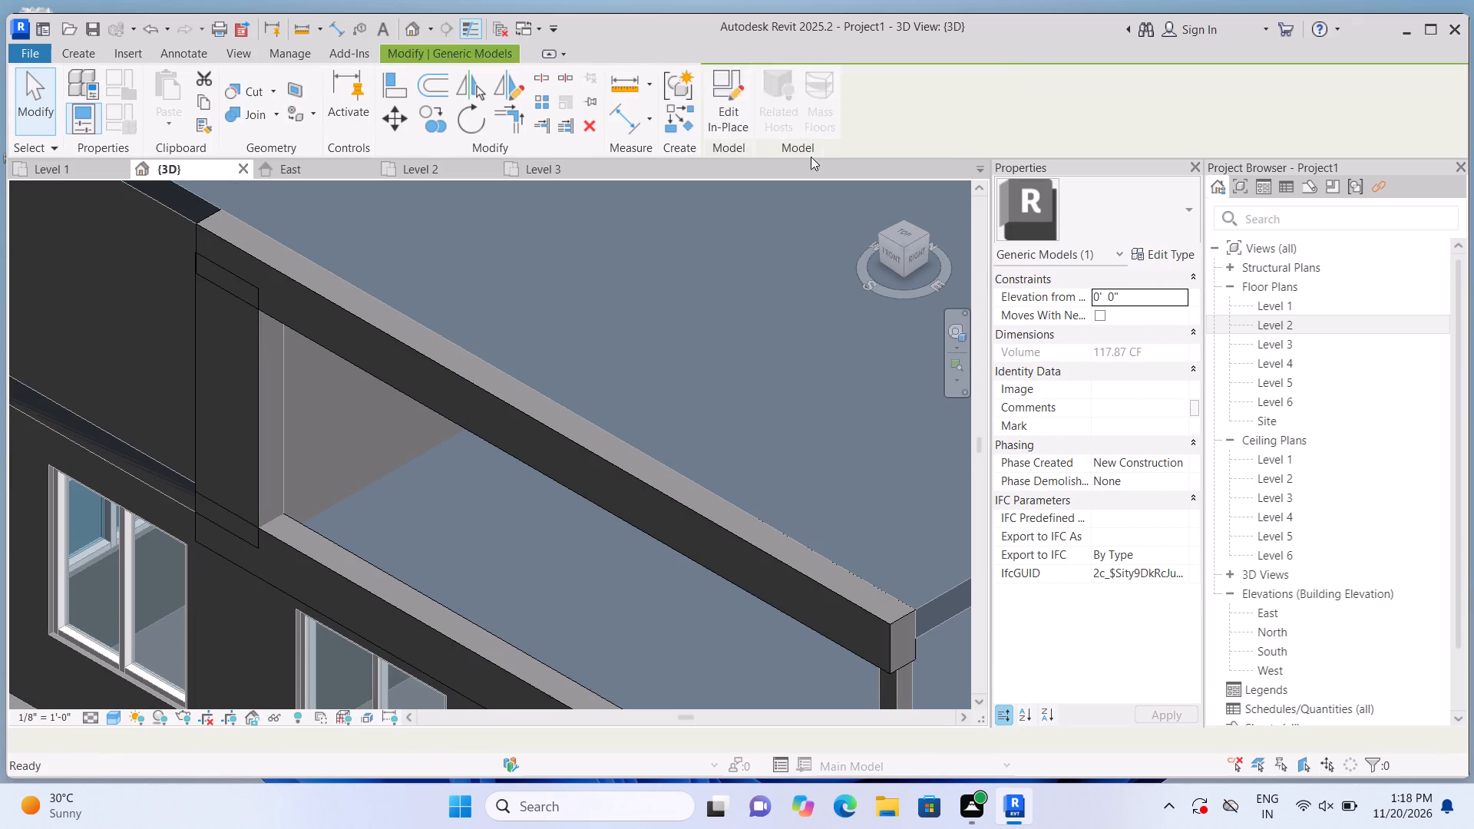
{"action": "left_click", "coordinate": [275, 111]}
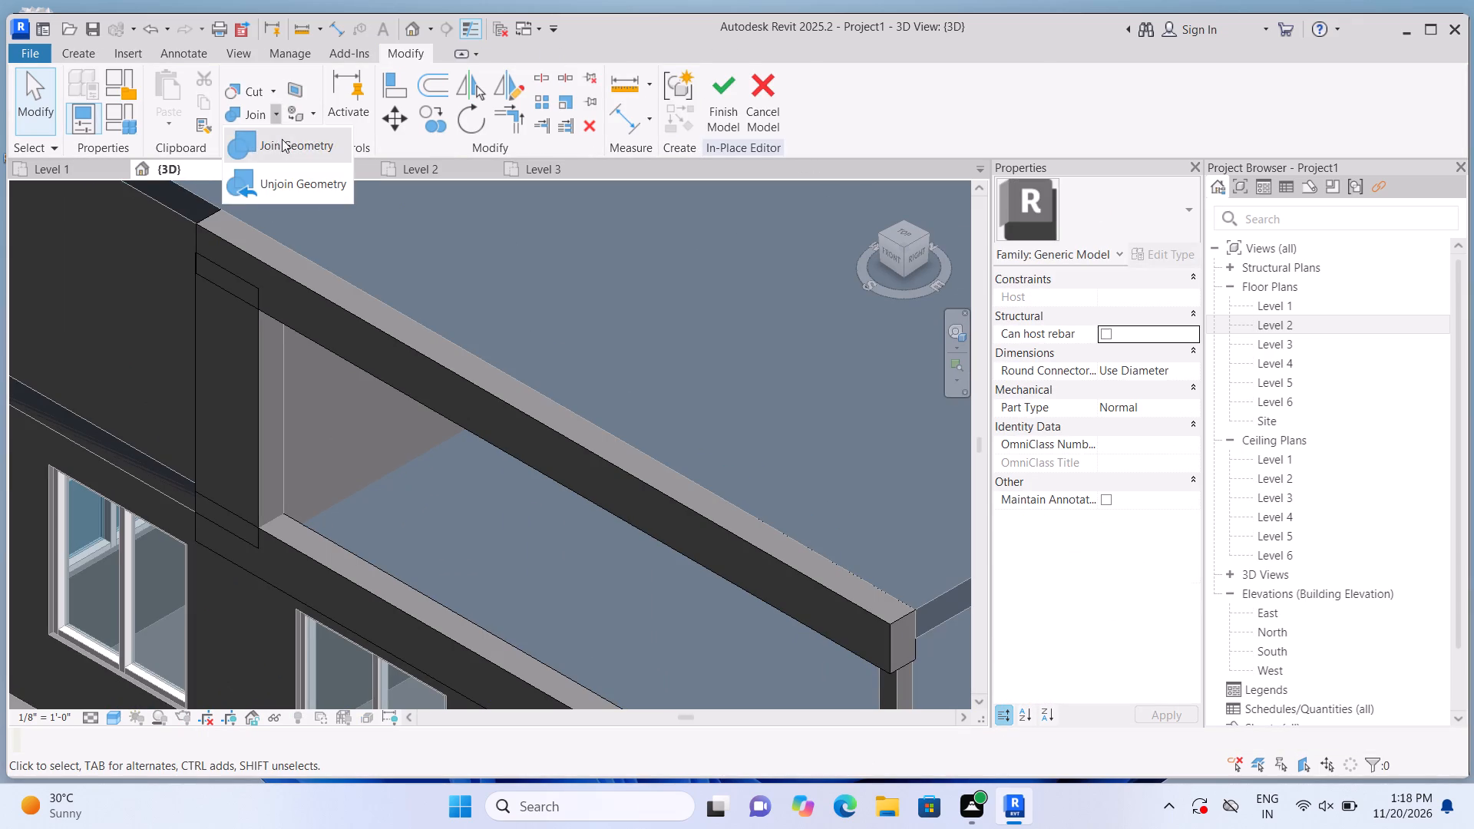
{"action": "left_click", "coordinate": [283, 140]}
{"action": "left_click", "coordinate": [317, 312]}
{"action": "left_click", "coordinate": [265, 365]}
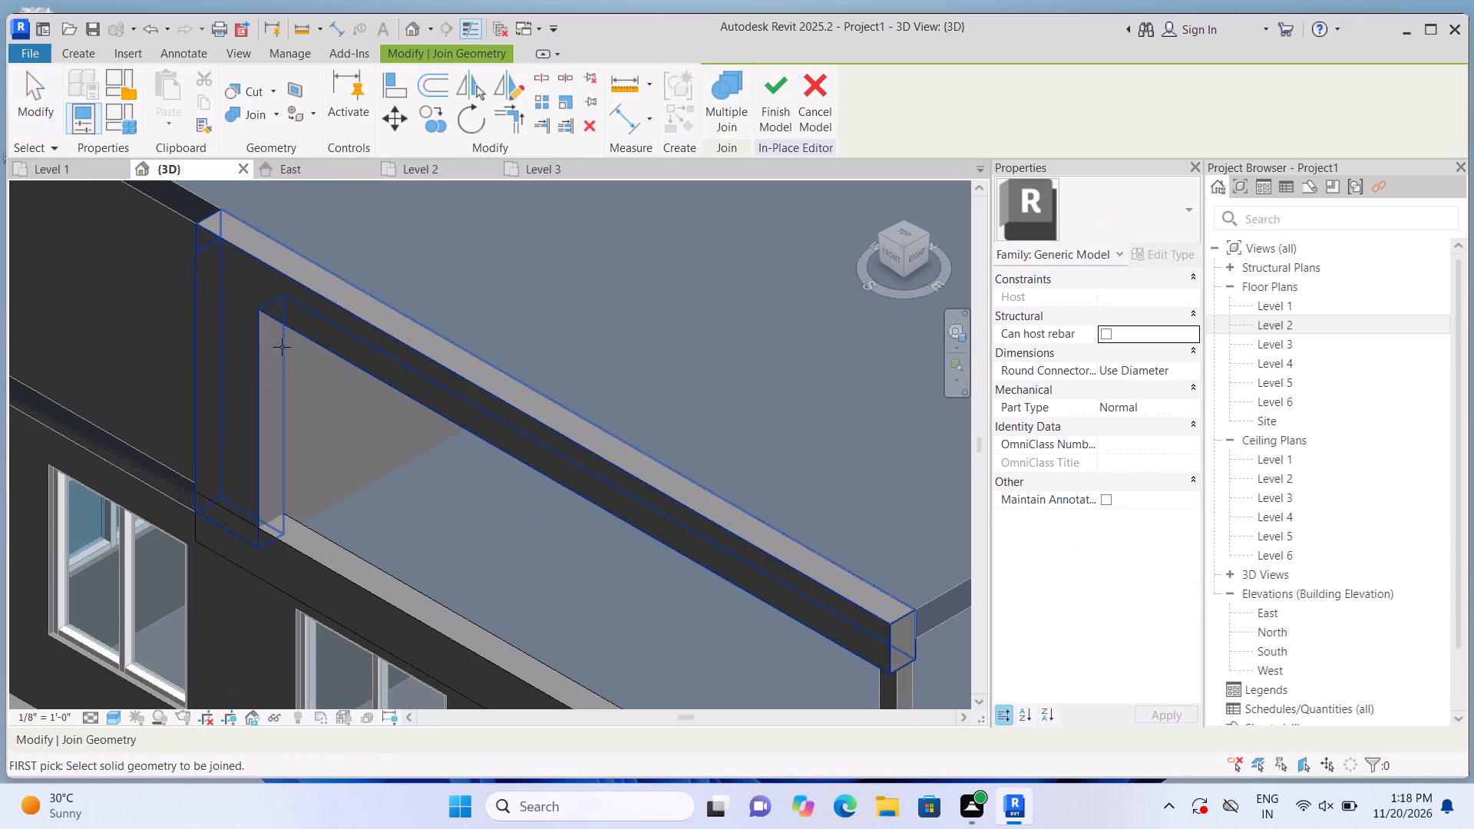
{"action": "scroll", "coordinate": [285, 340], "scroll_direction": "down", "scroll_amount": 6}
{"action": "left_click", "coordinate": [322, 454]}
{"action": "left_click", "coordinate": [285, 368]}
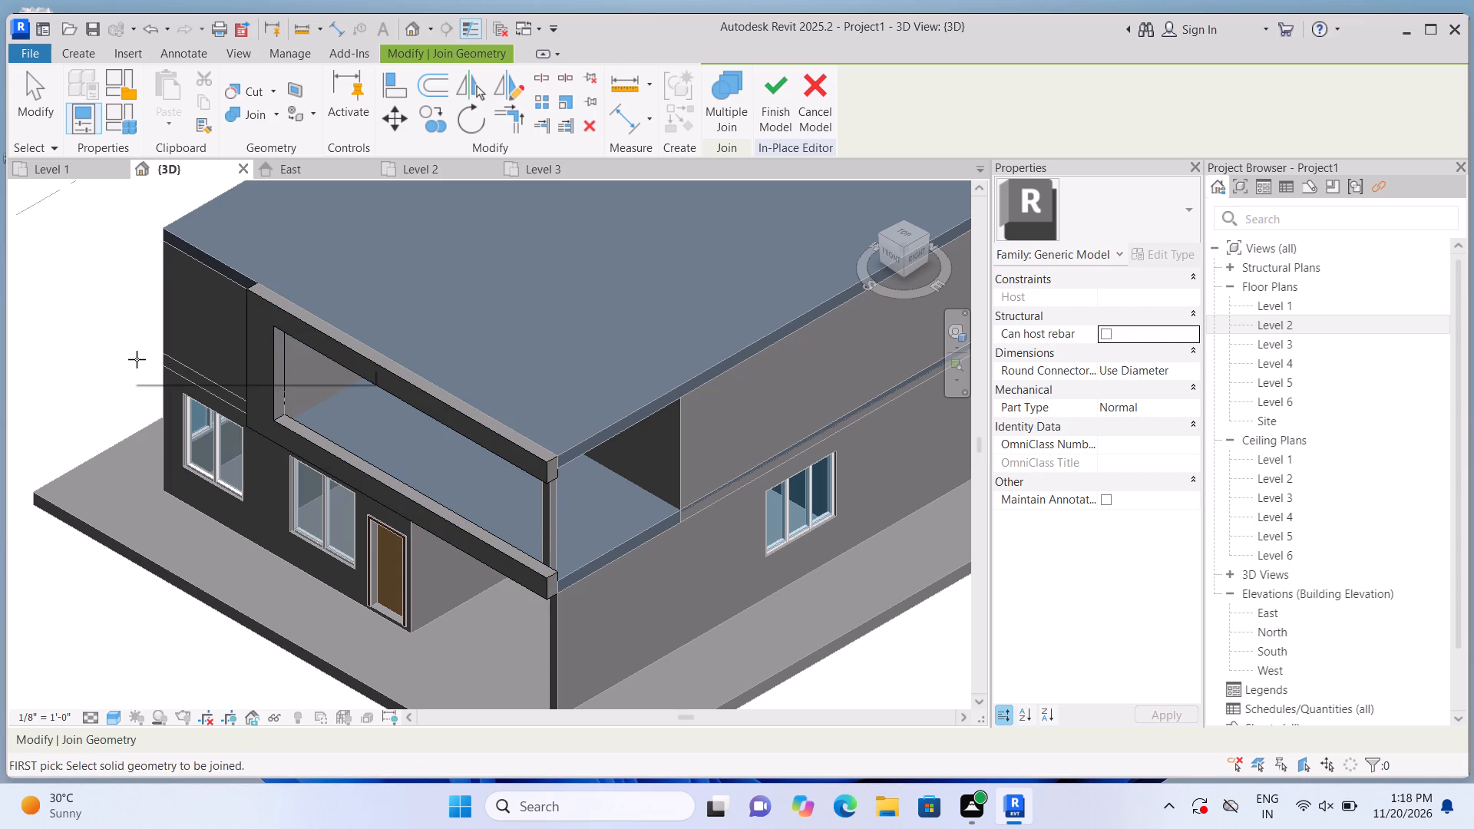
Orient the 3D view to the front of the building to check the joined facade frame's outline.
{"action": "left_click", "coordinate": [891, 261]}
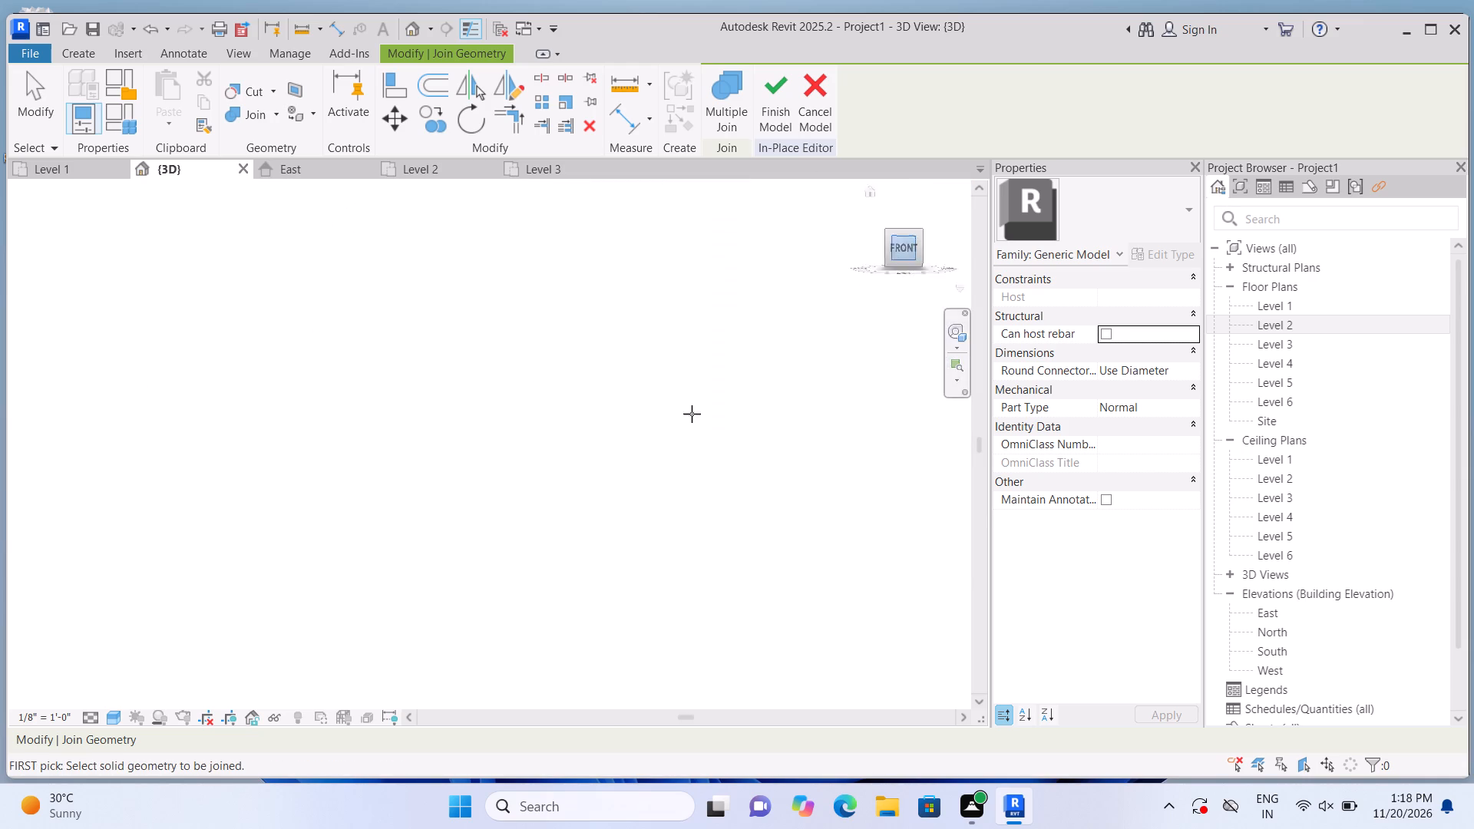
{"action": "scroll", "coordinate": [359, 540], "scroll_direction": "up", "scroll_amount": 11}
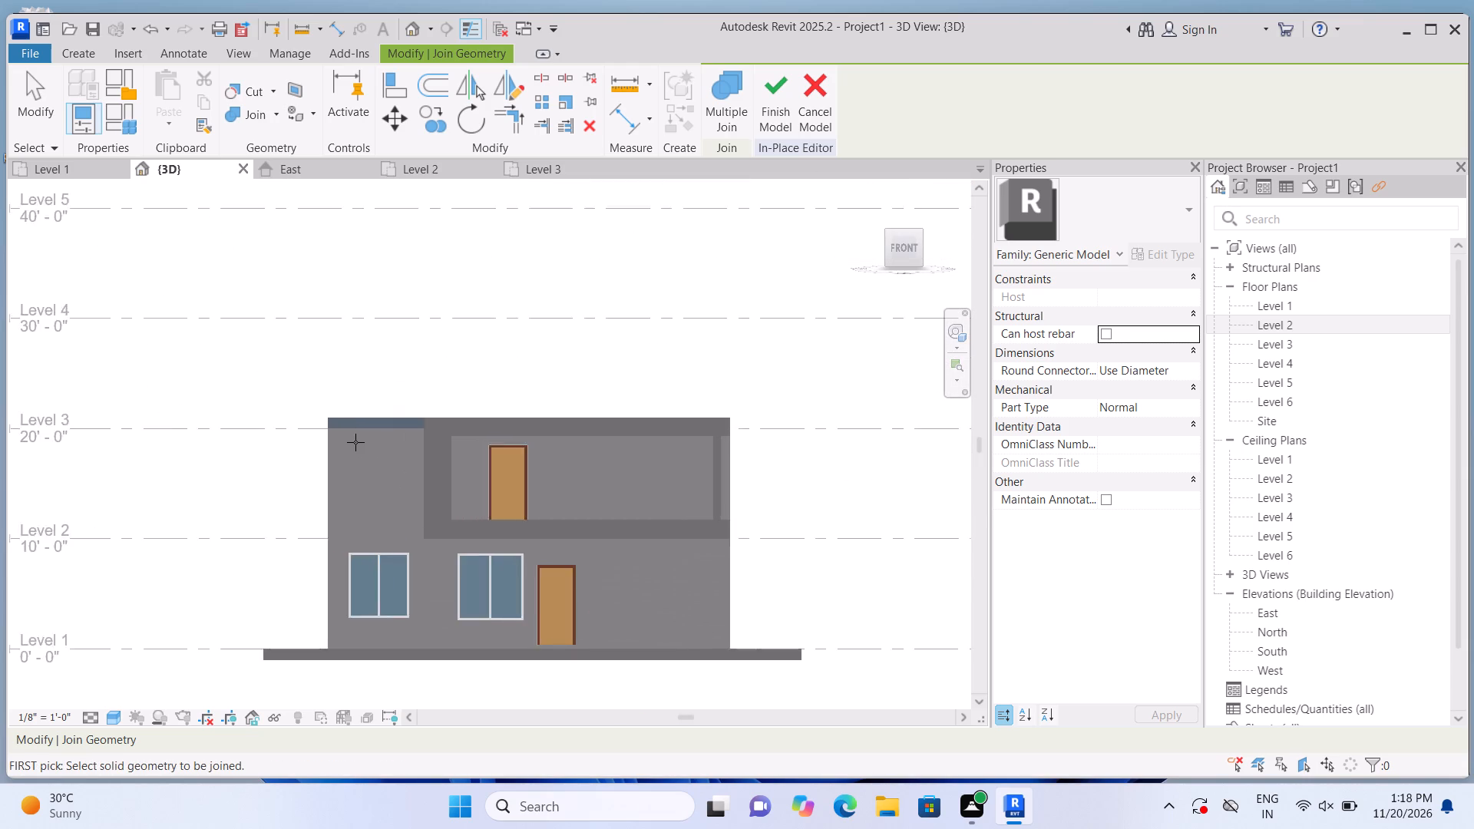
{"action": "scroll", "coordinate": [355, 442], "scroll_direction": "up", "scroll_amount": 4}
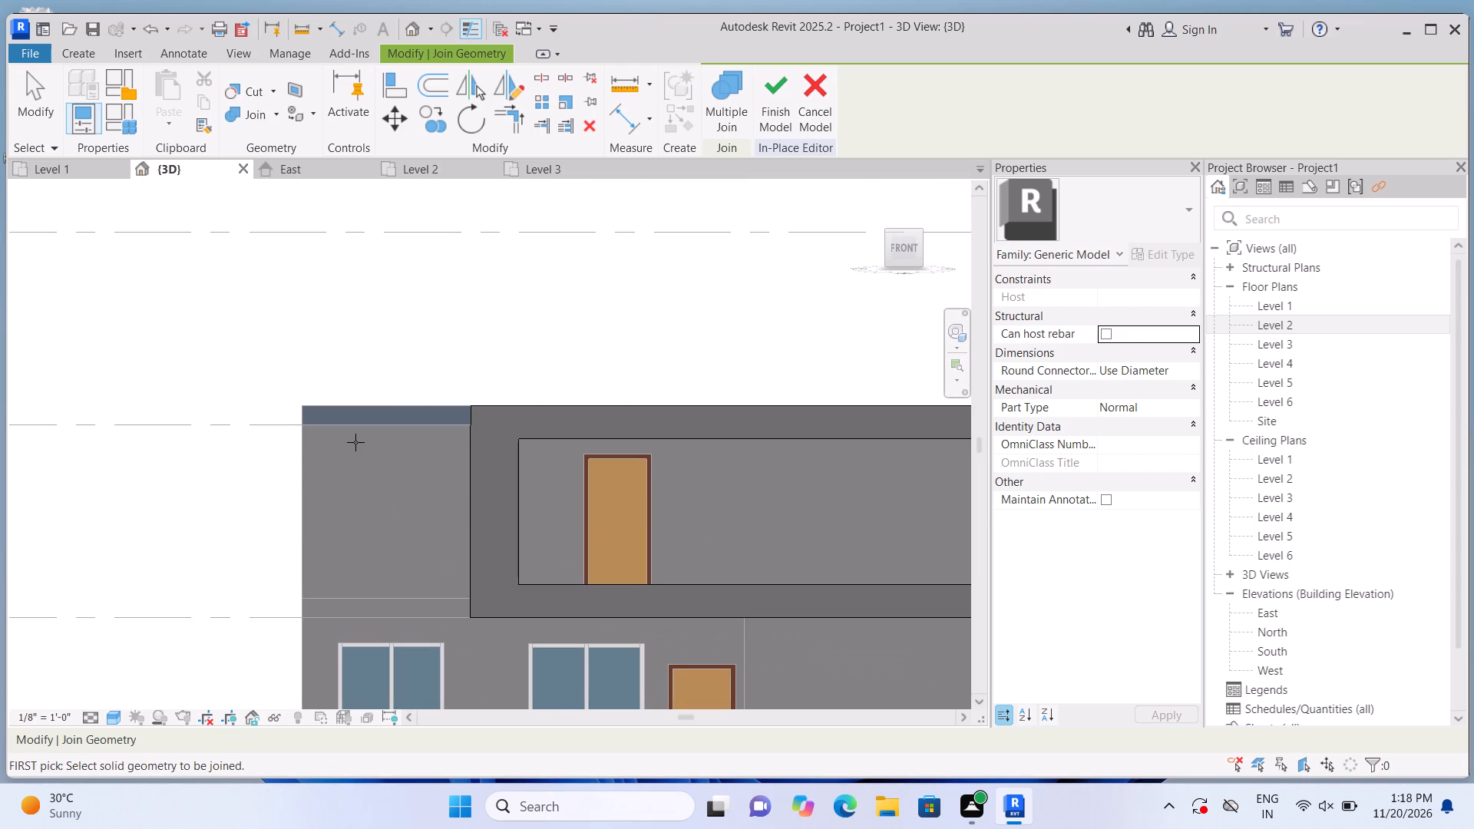
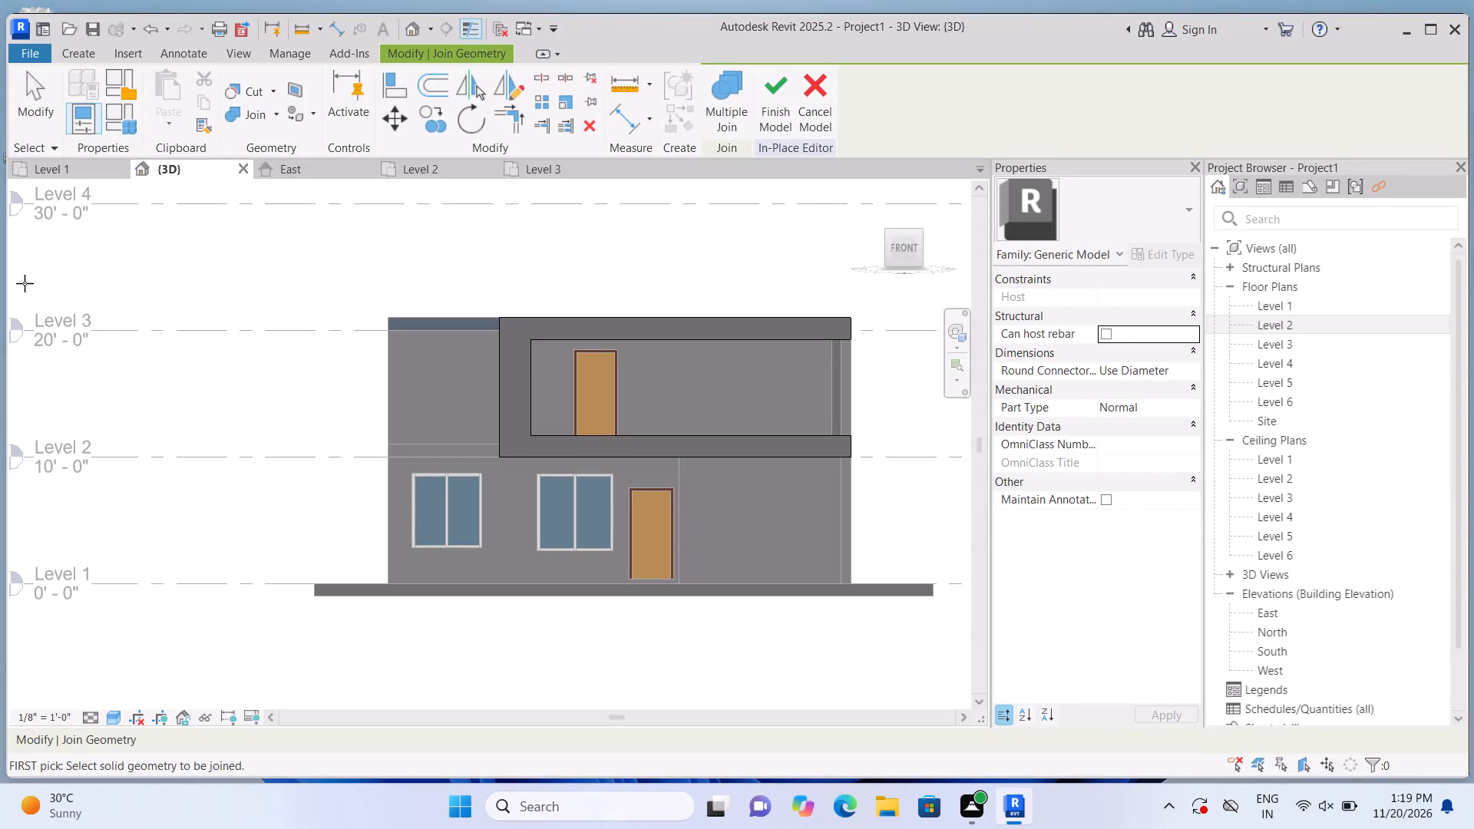
Extrude a narrow vertical strip 21' high and 1' deep from the front wall face along the facade's left edge, from ground to roof top.
{"action": "left_click", "coordinate": [81, 57]}
{"action": "left_click", "coordinate": [167, 102]}
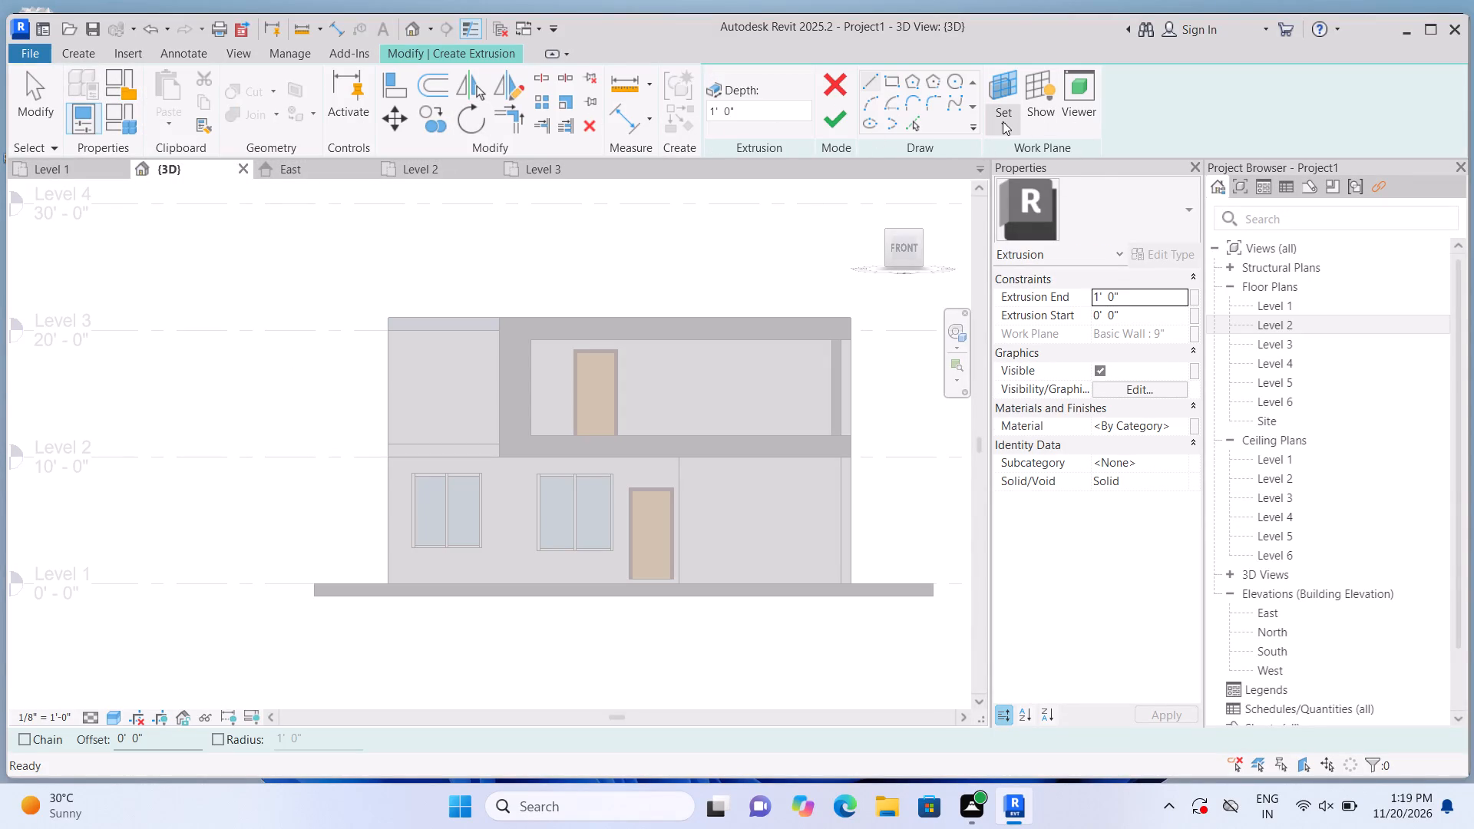
{"action": "left_click", "coordinate": [1003, 121]}
{"action": "left_click", "coordinate": [1013, 194]}
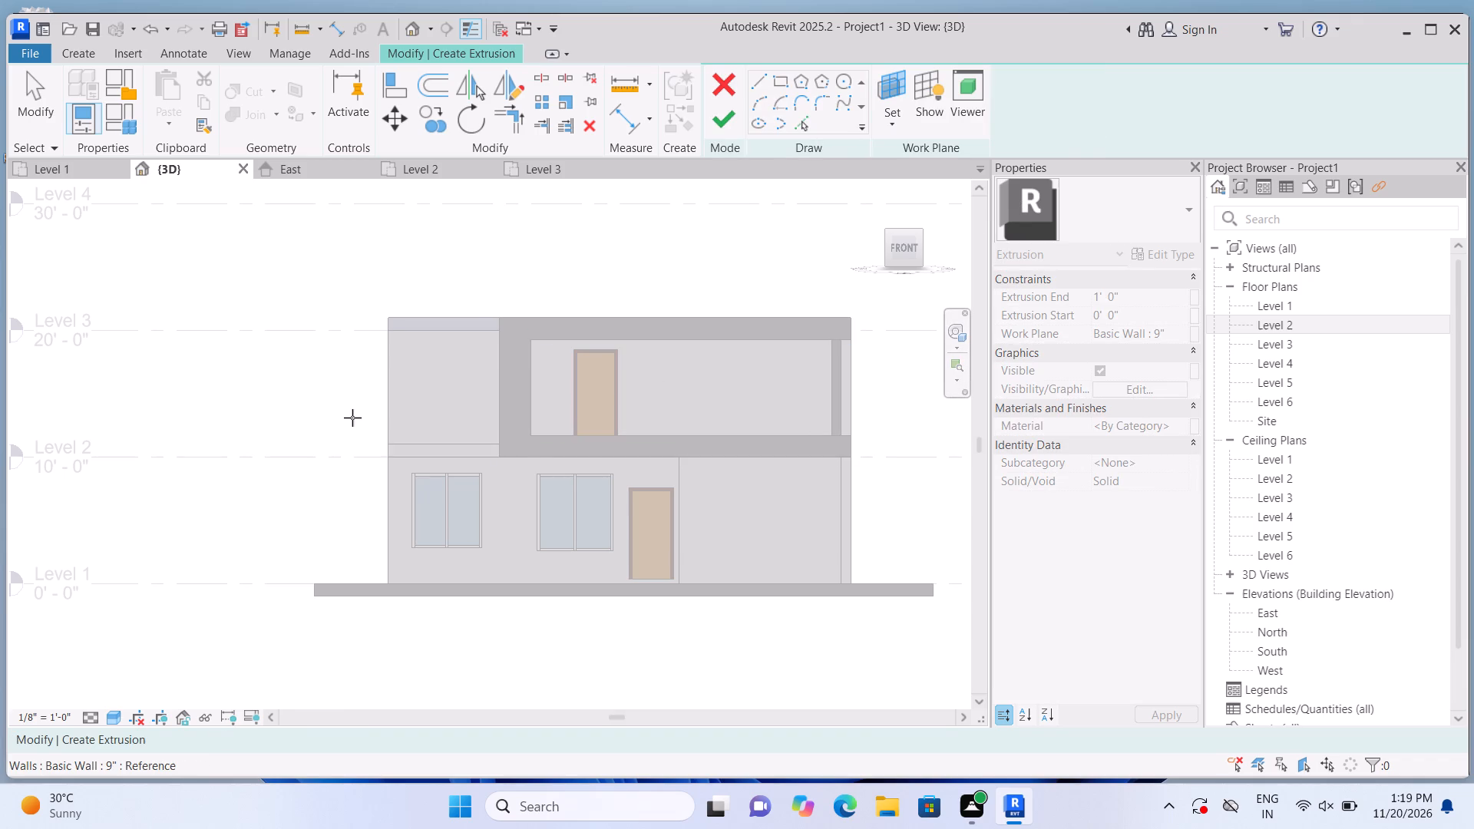
{"action": "left_click", "coordinate": [413, 375]}
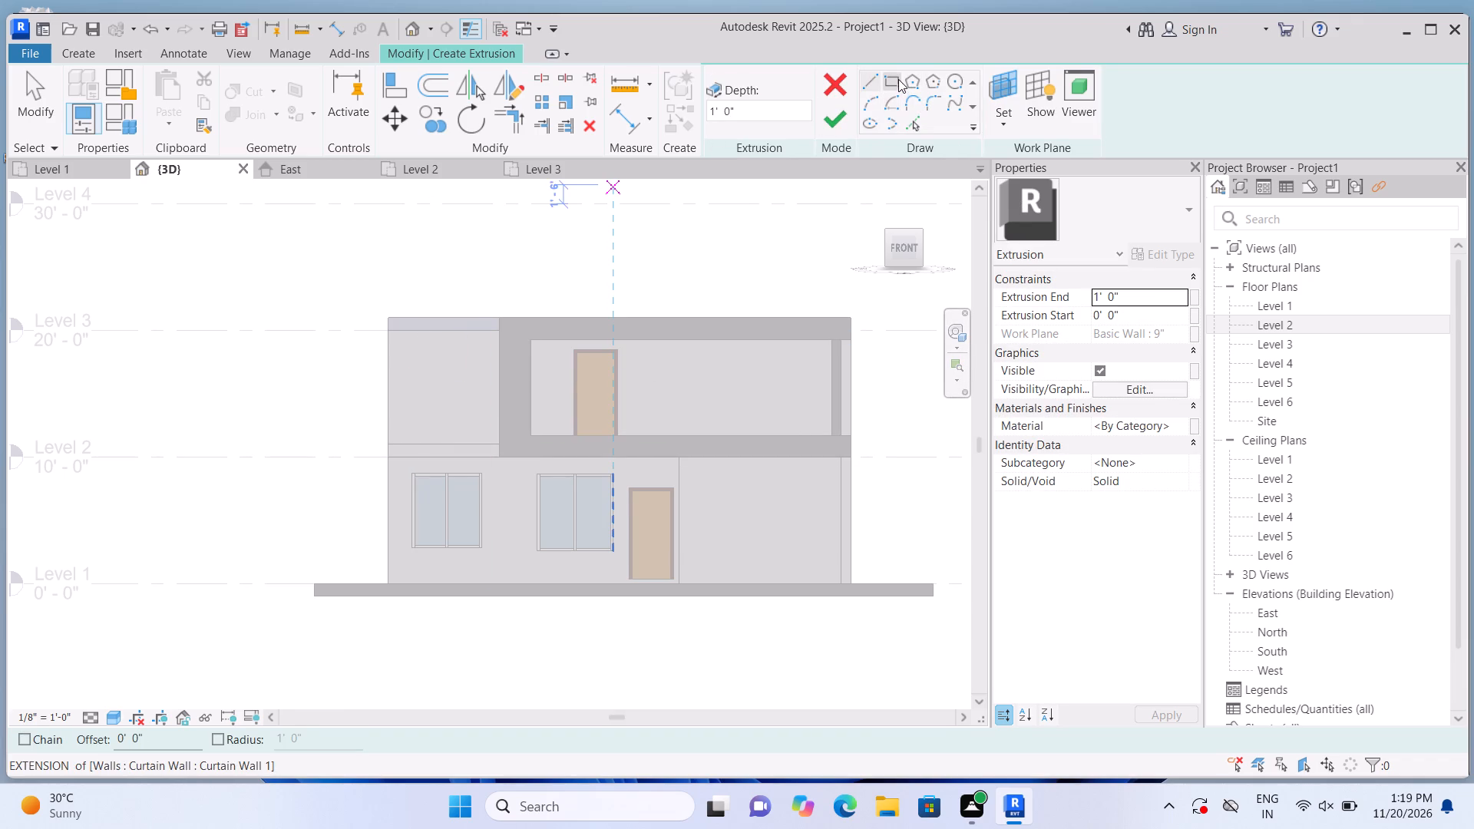
{"action": "left_click", "coordinate": [898, 79]}
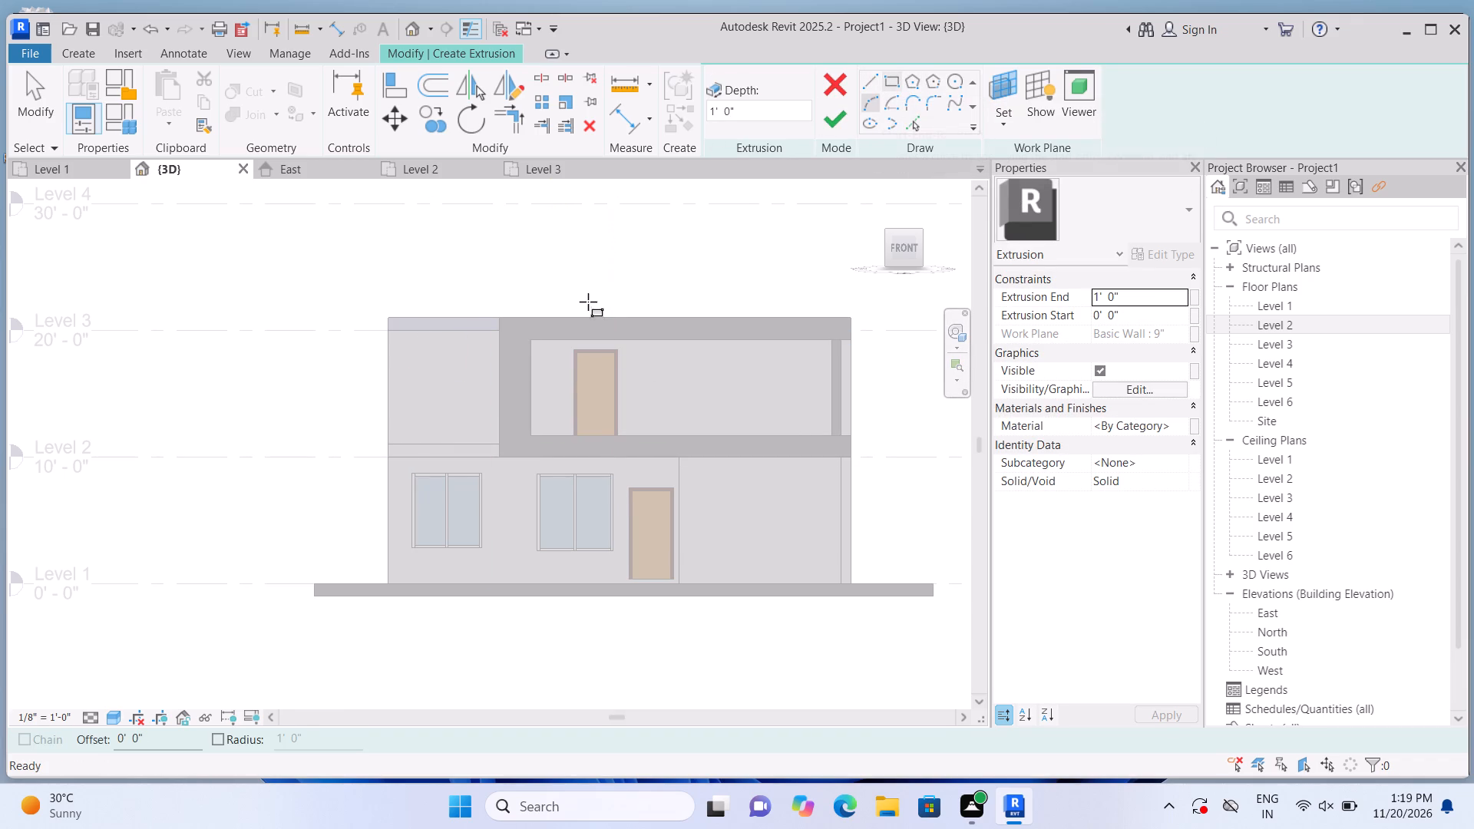
{"action": "left_click", "coordinate": [390, 316]}
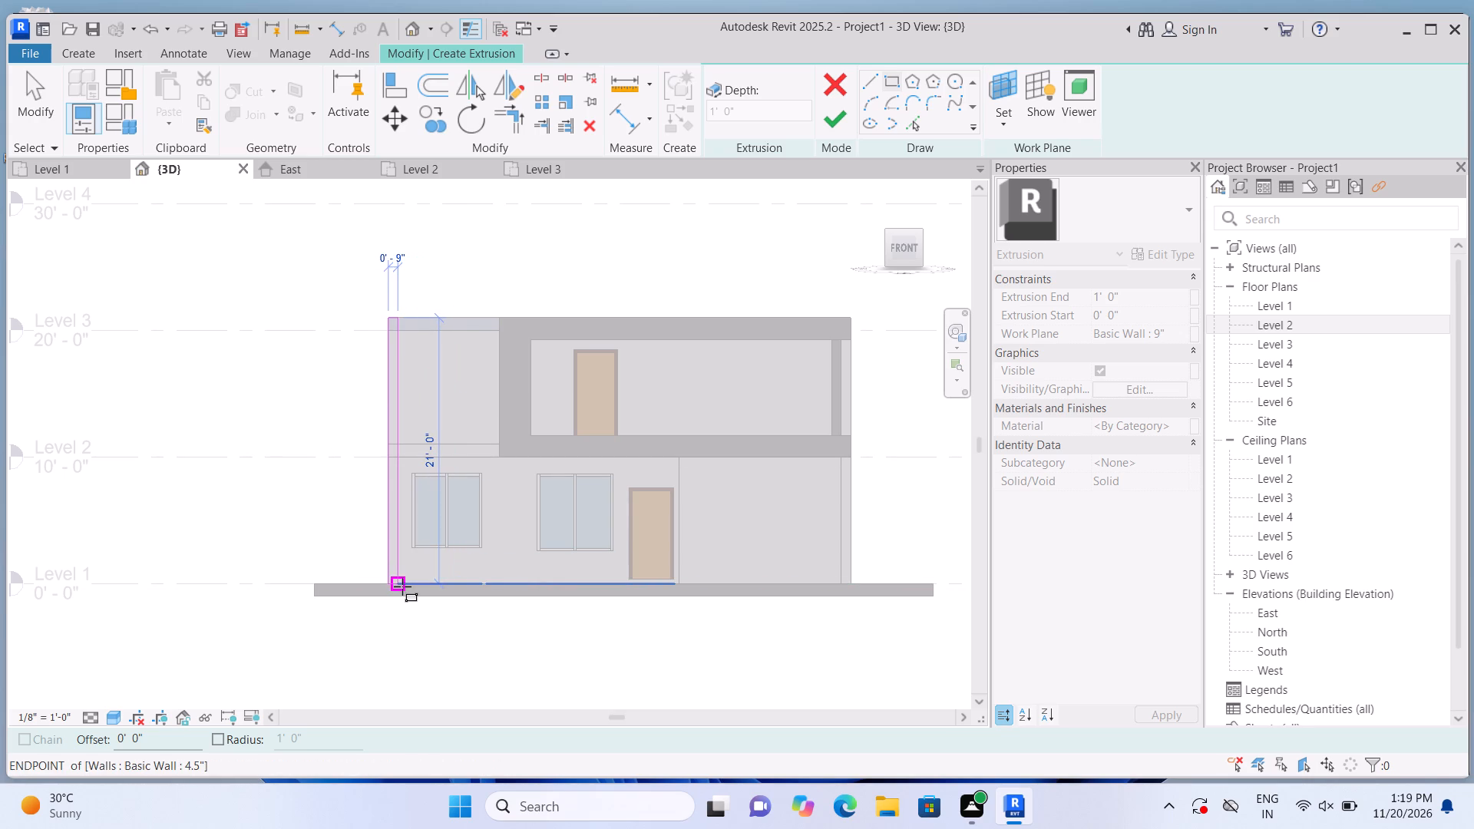
{"action": "scroll", "coordinate": [403, 586], "scroll_direction": "up", "scroll_amount": 3}
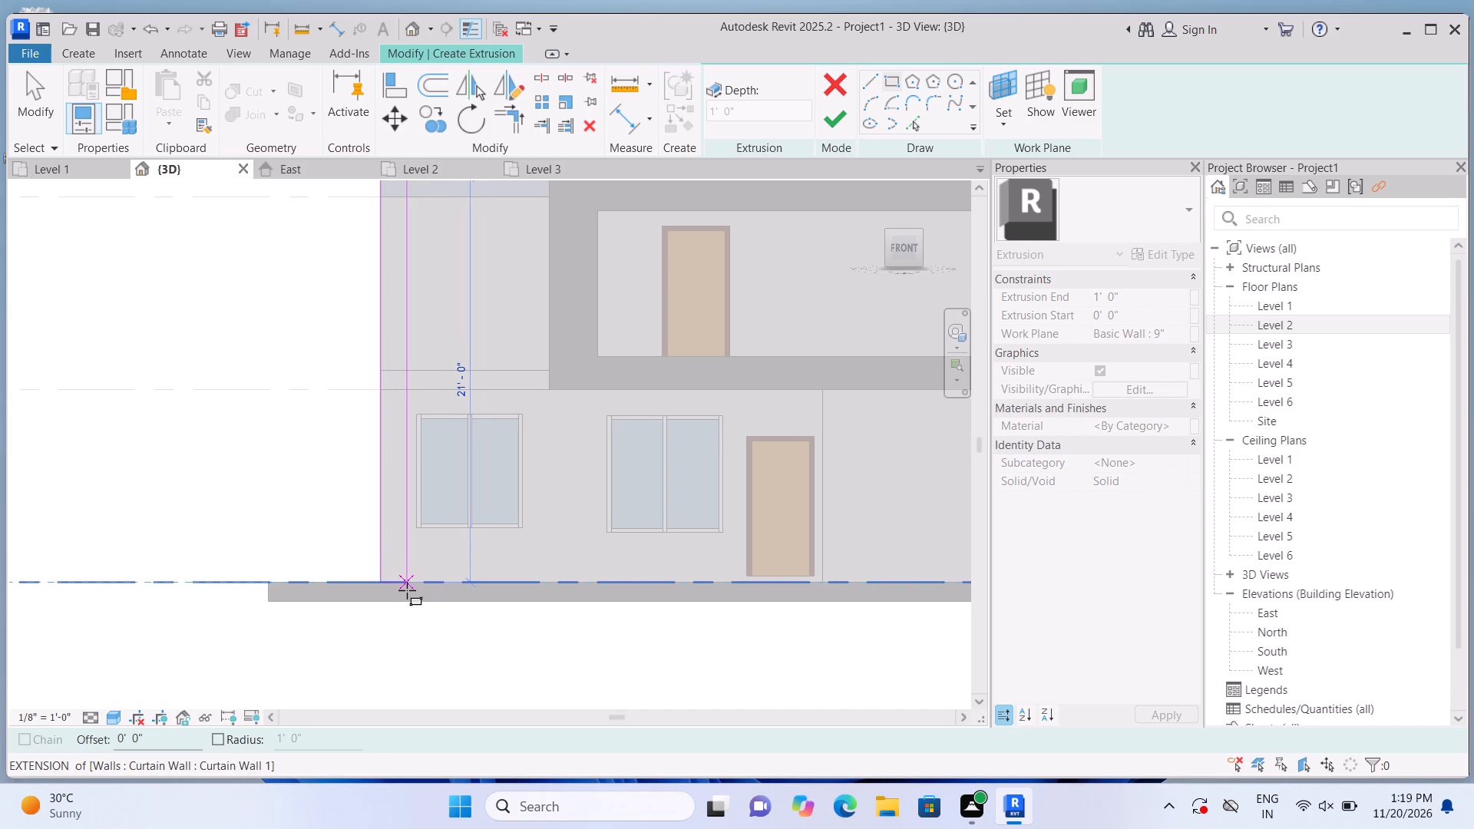
{"action": "left_click", "coordinate": [407, 590]}
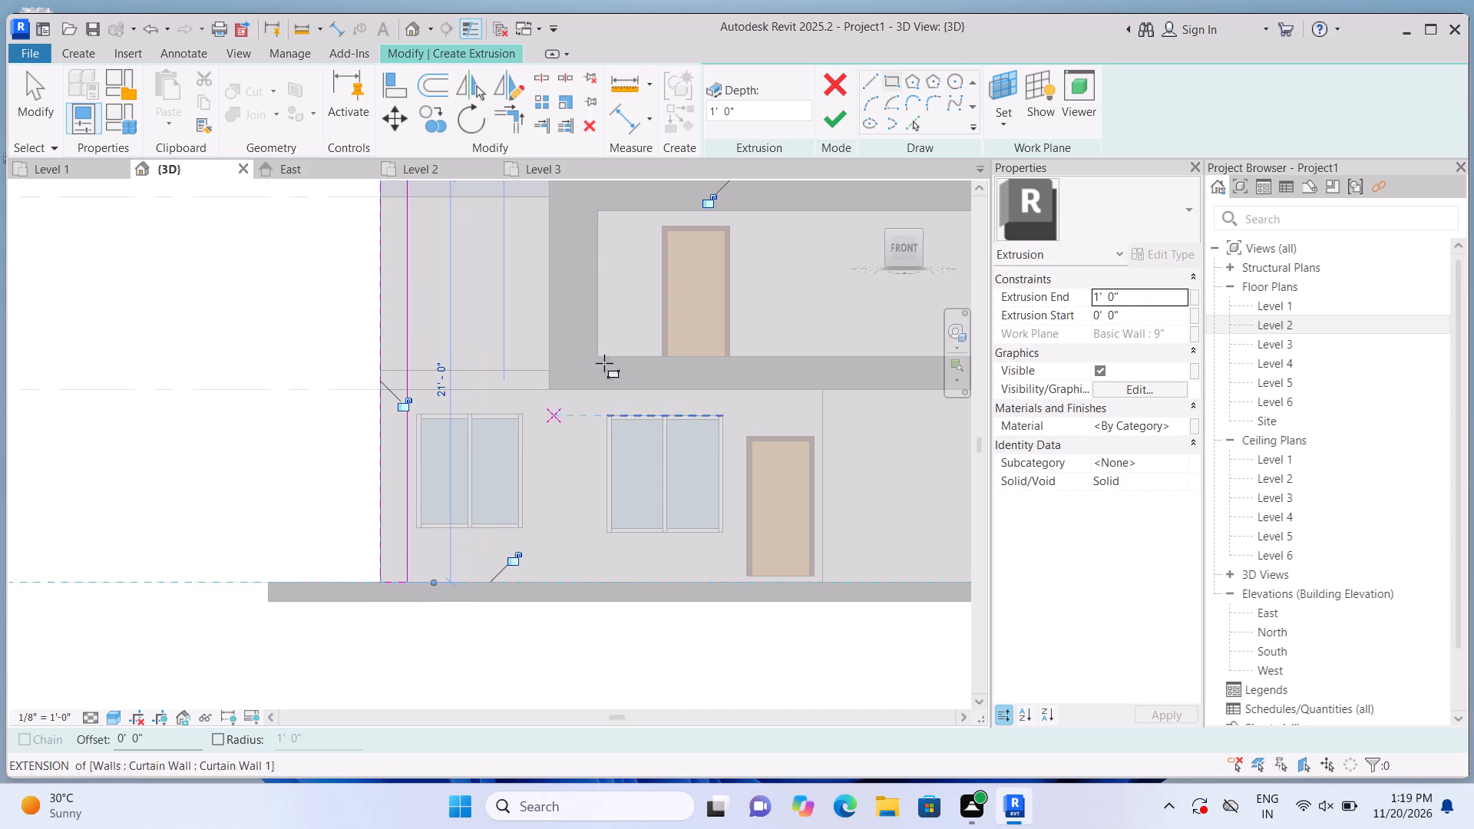
{"action": "left_click", "coordinate": [838, 127]}
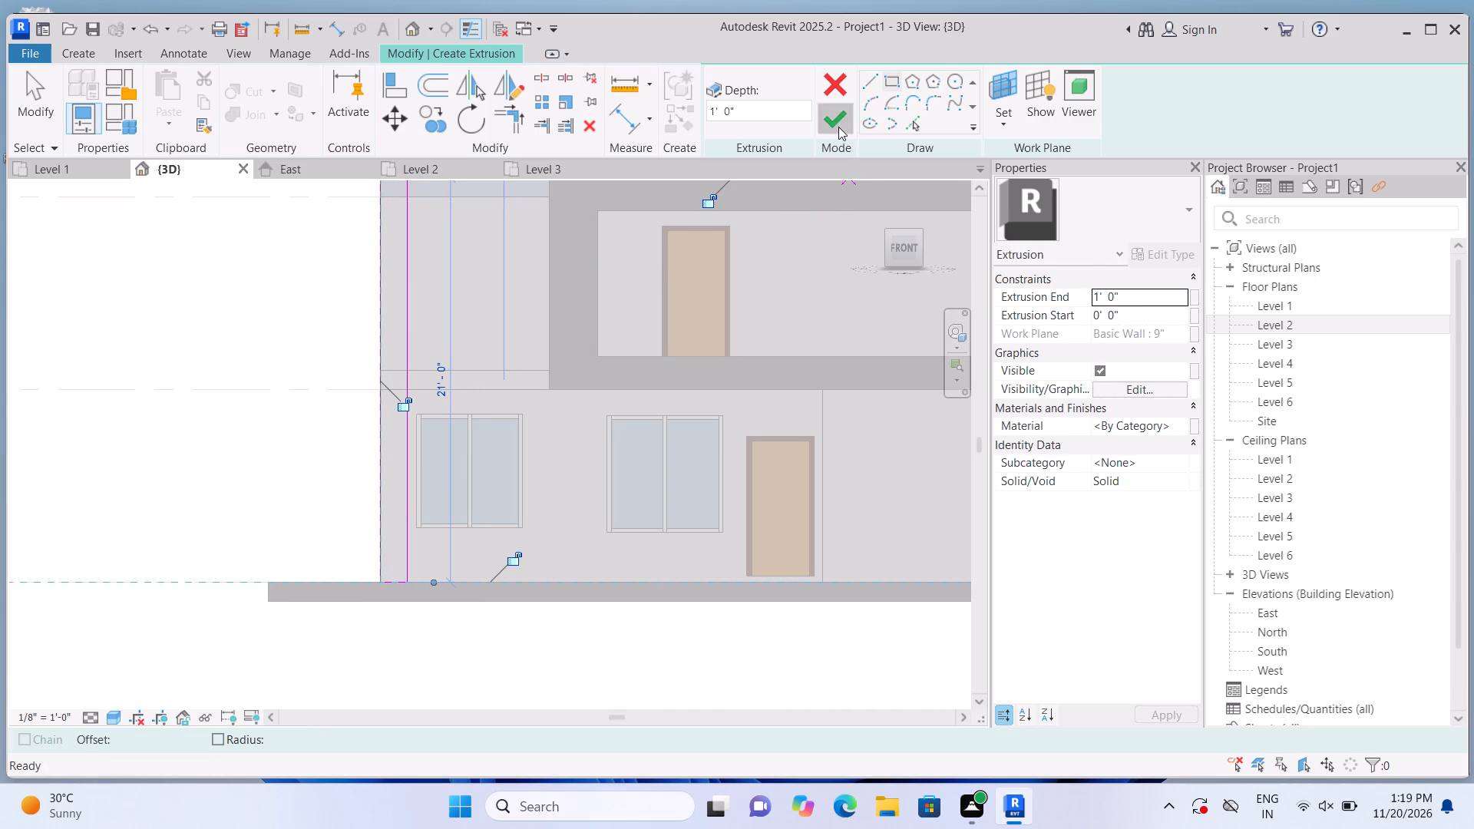
{"action": "scroll", "coordinate": [553, 531], "scroll_direction": "down", "scroll_amount": 5}
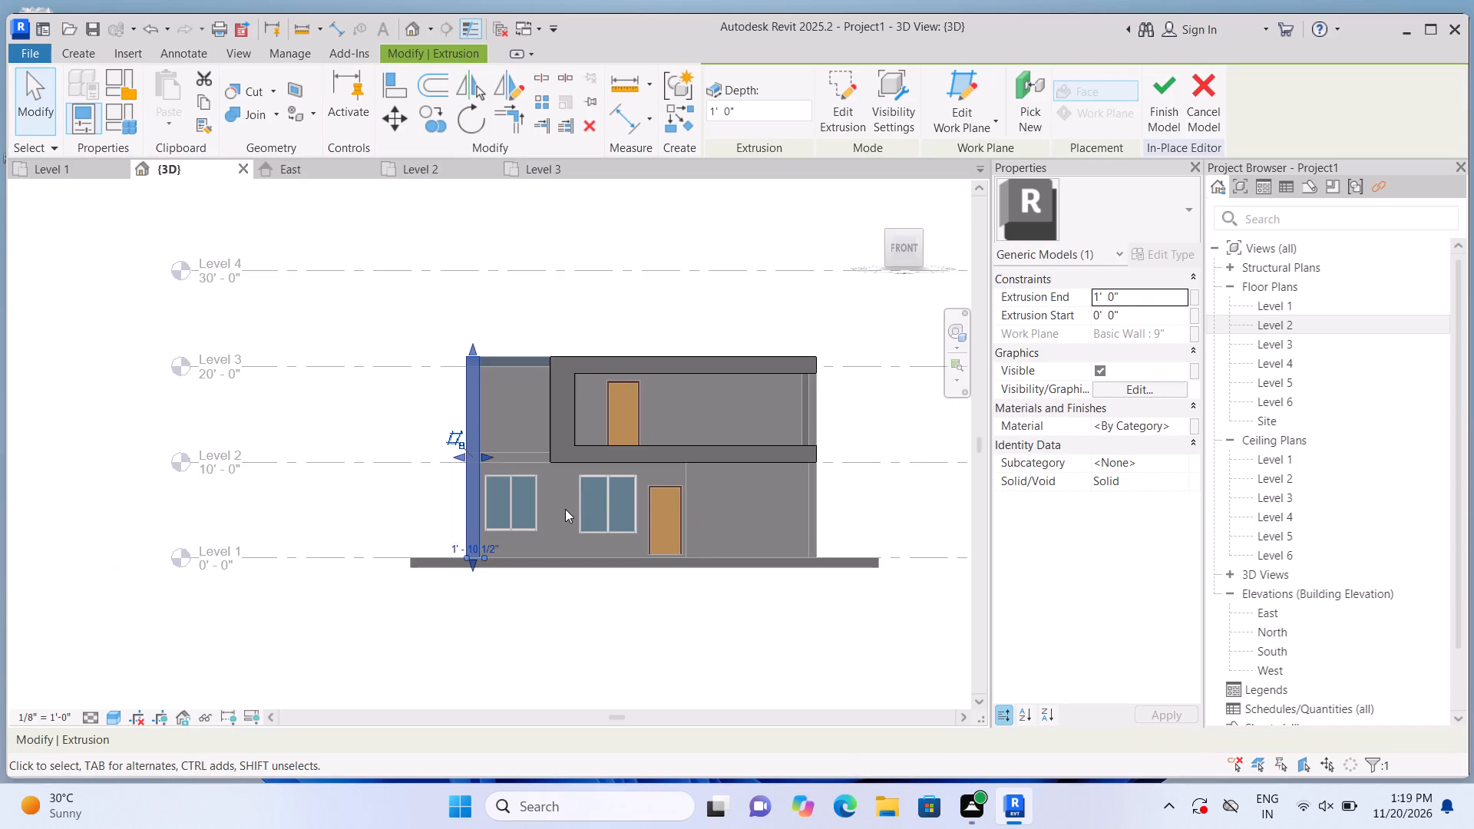
{"action": "scroll", "coordinate": [565, 509], "scroll_direction": "up", "scroll_amount": 5}
{"action": "left_click", "coordinate": [270, 528]}
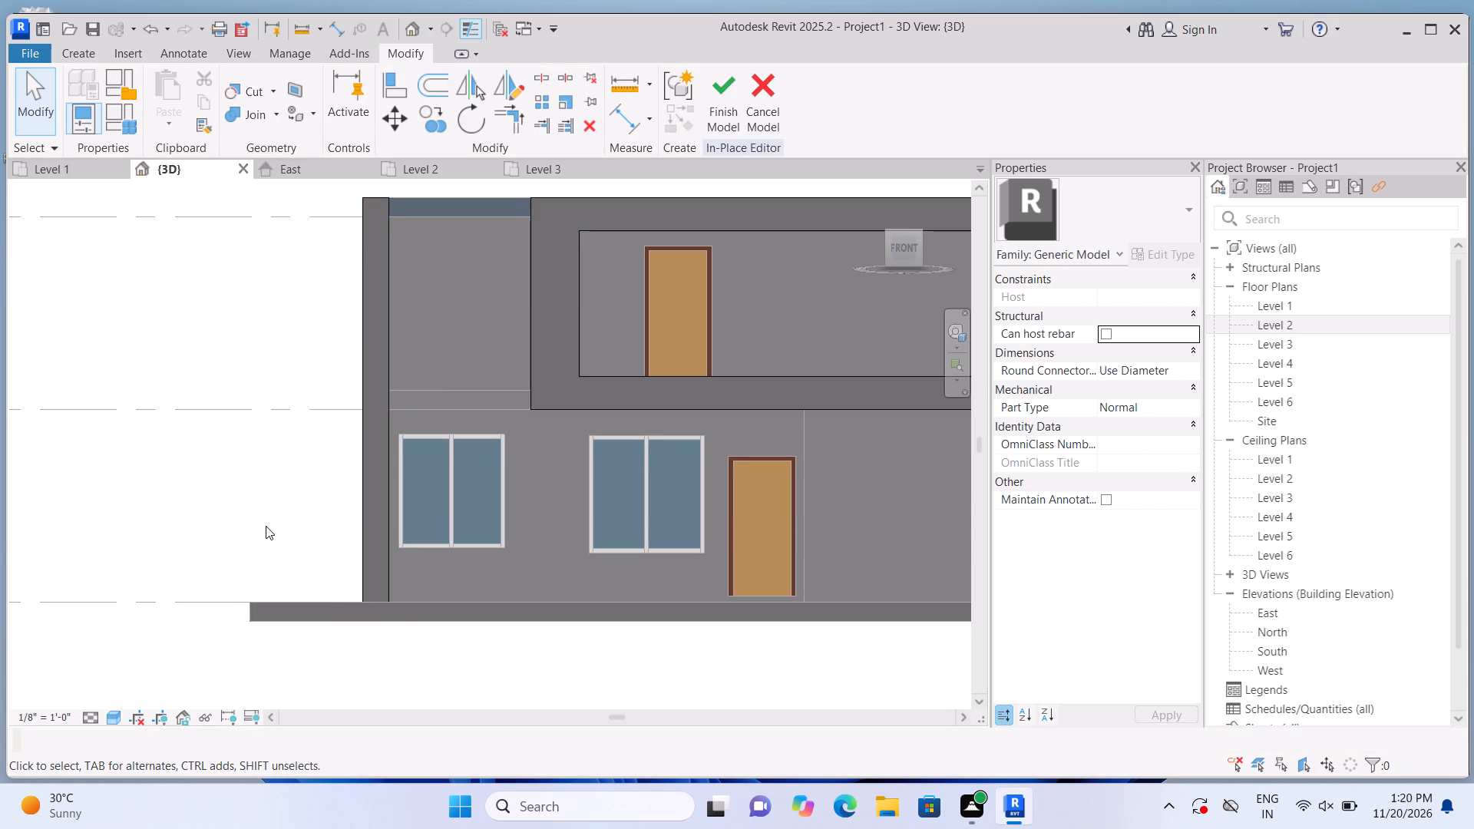
Extrude an 11' high, 1' deep panel from the front wall face, filling the upper storey between the new edge strip and the balcony frame.
{"action": "left_click", "coordinate": [98, 56]}
{"action": "left_click", "coordinate": [164, 95]}
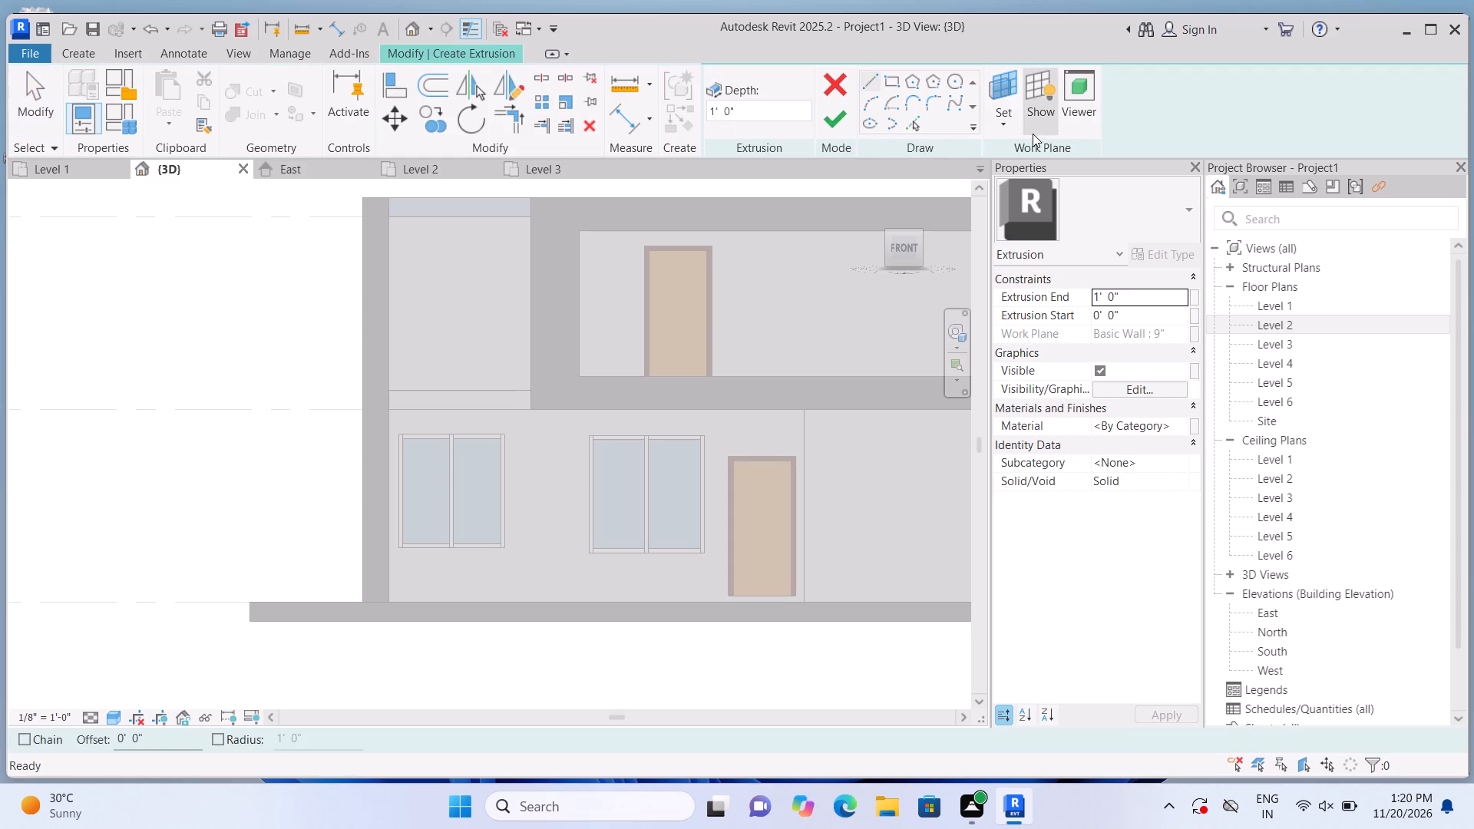
{"action": "left_click", "coordinate": [1002, 125]}
{"action": "left_click", "coordinate": [1015, 184]}
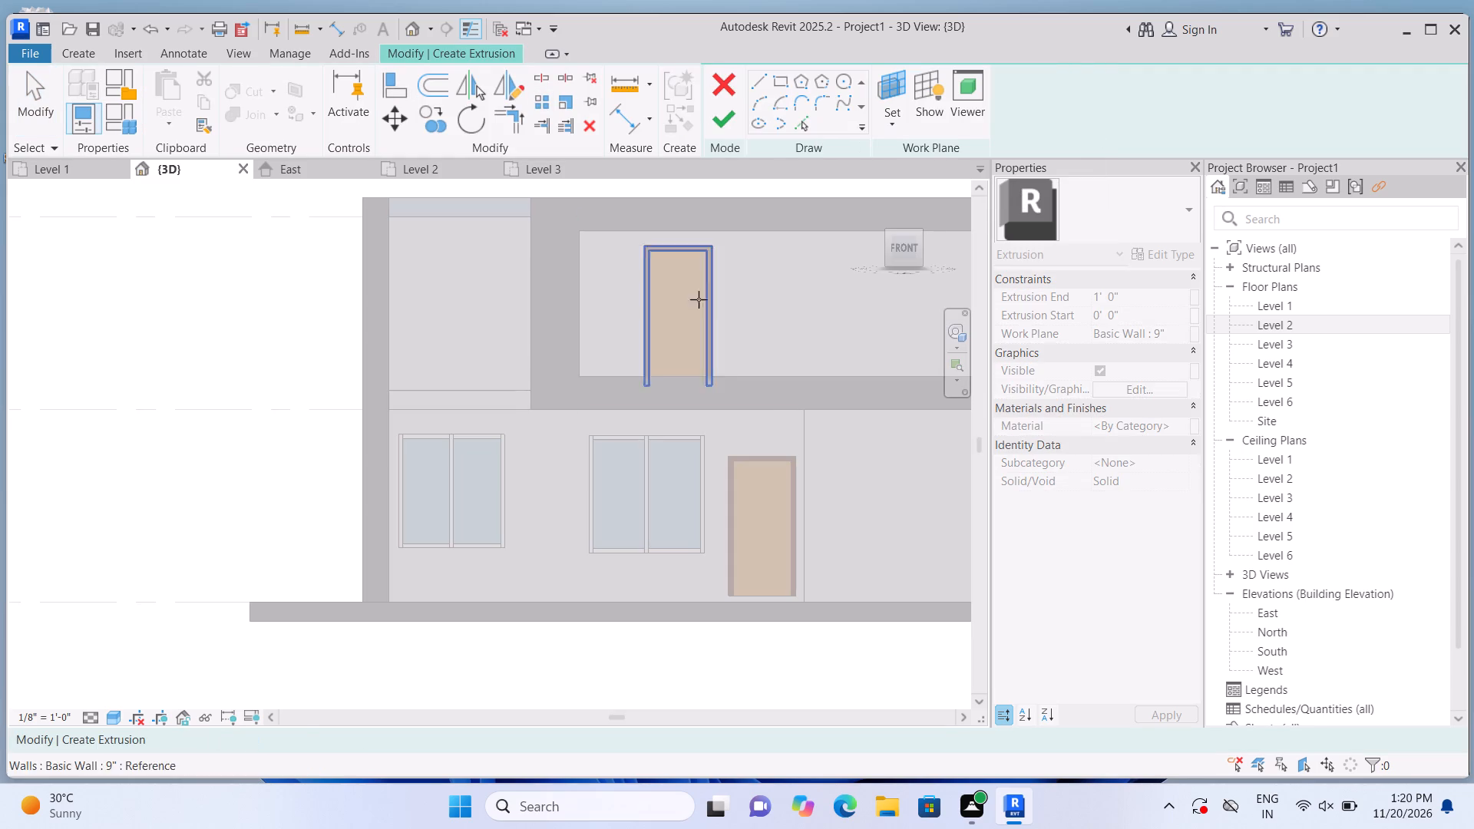
{"action": "left_click", "coordinate": [507, 295]}
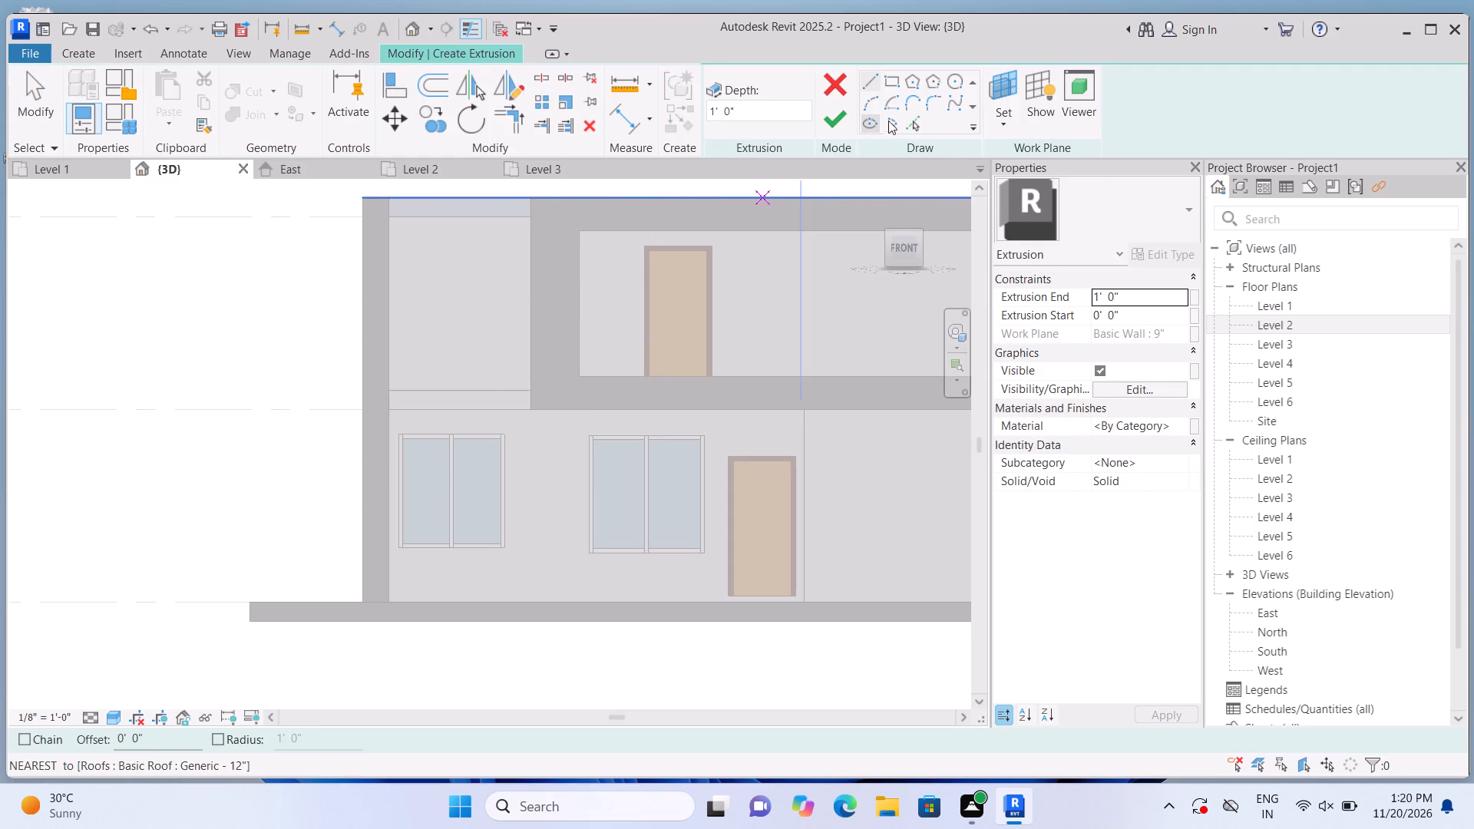
{"action": "left_click", "coordinate": [900, 88]}
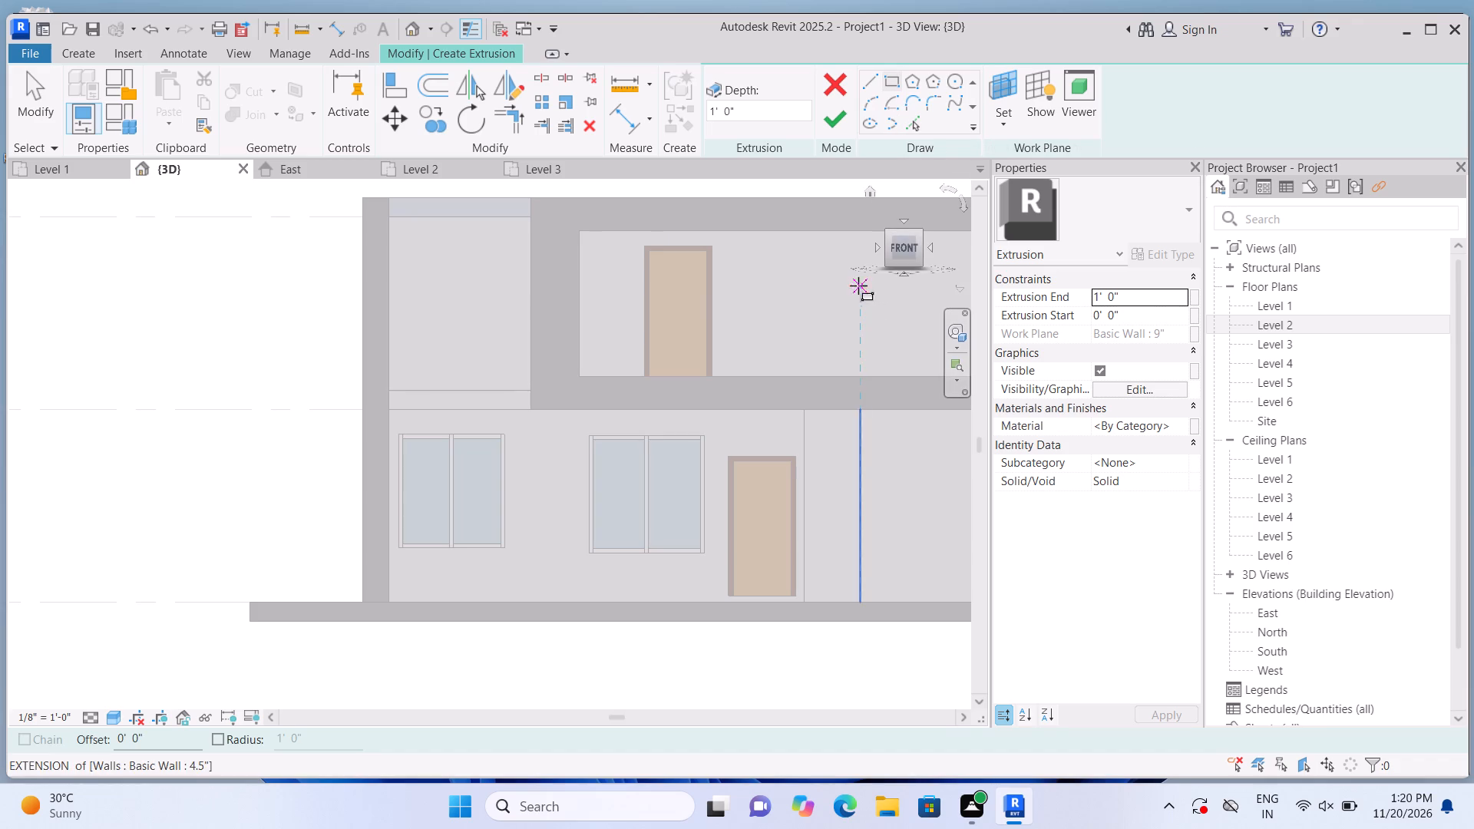
{"action": "left_click", "coordinate": [396, 201]}
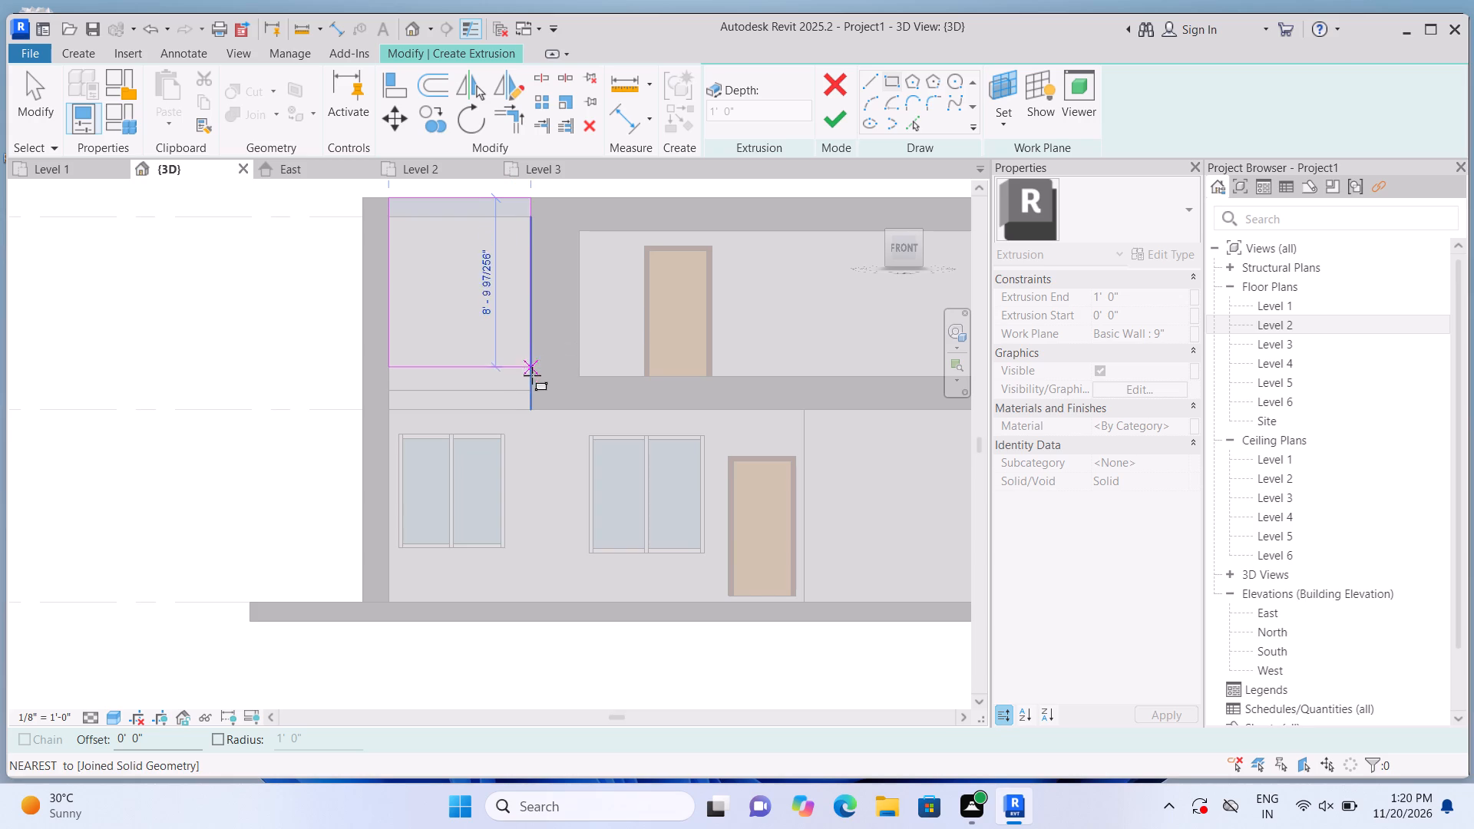
{"action": "scroll", "coordinate": [534, 399], "scroll_direction": "up", "scroll_amount": 2}
{"action": "left_click", "coordinate": [531, 417]}
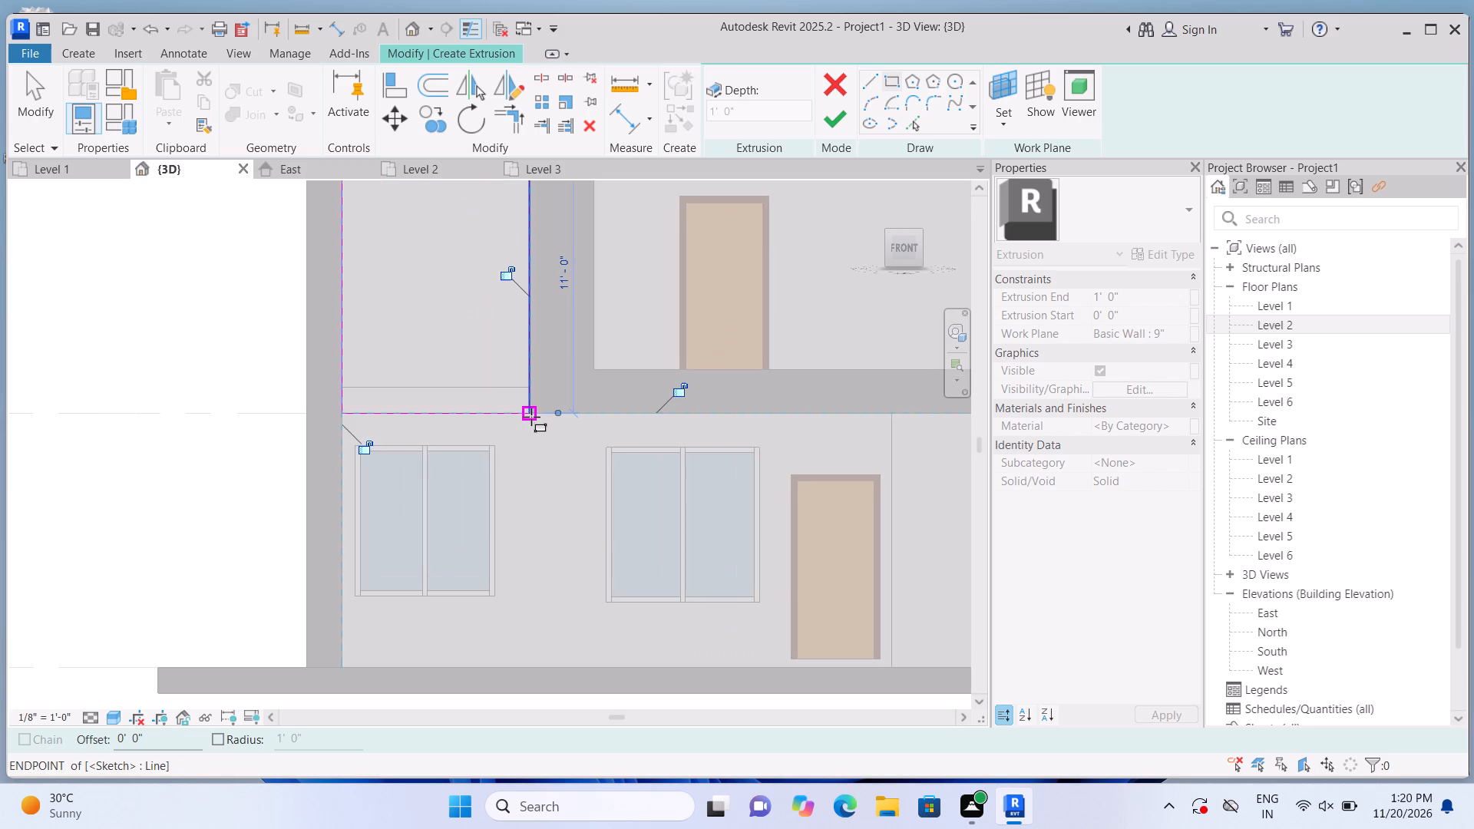
{"action": "left_click", "coordinate": [829, 121]}
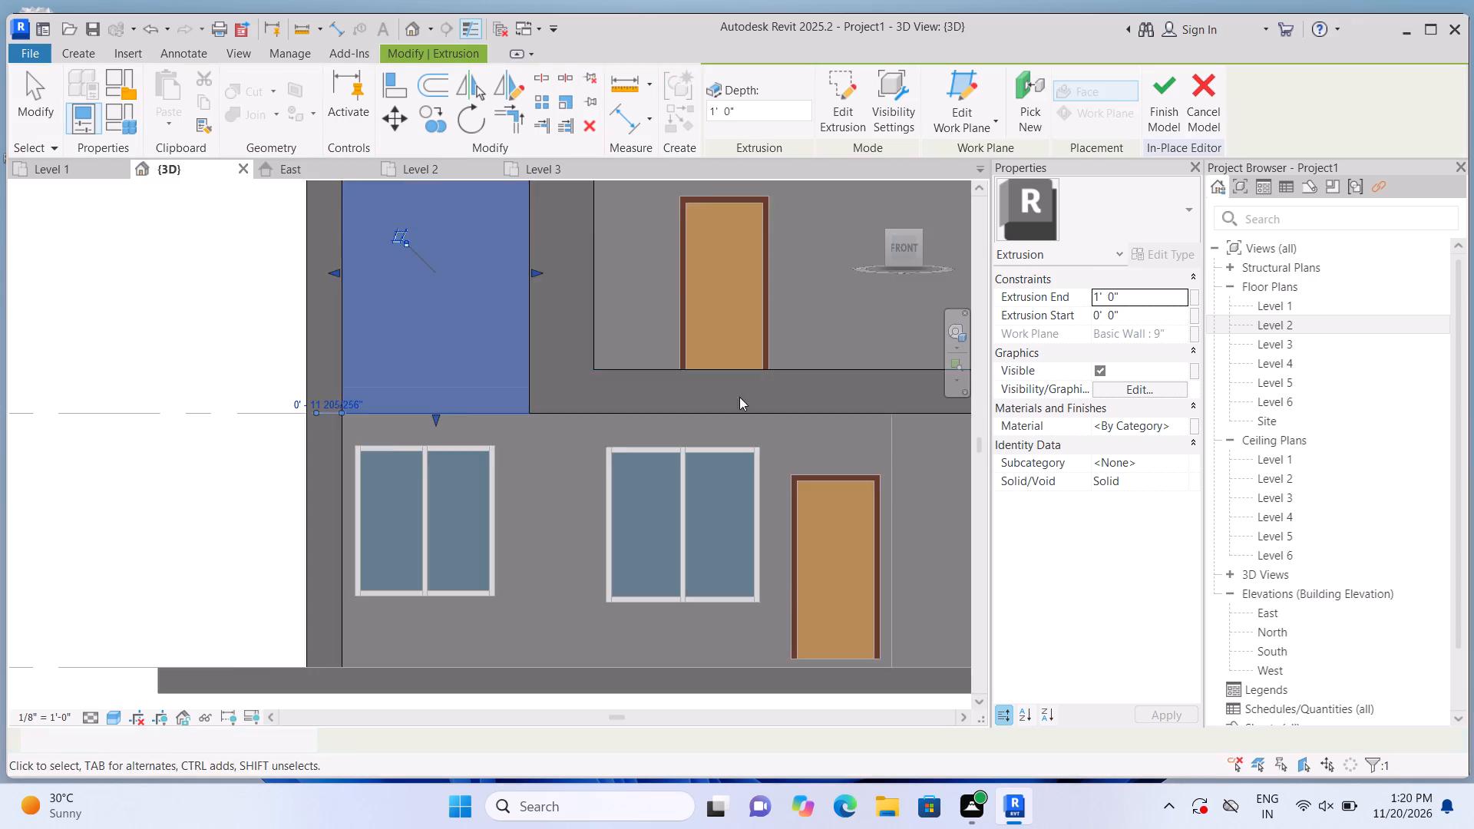
{"action": "scroll", "coordinate": [716, 431], "scroll_direction": "down", "scroll_amount": 2}
{"action": "left_click", "coordinate": [289, 369]}
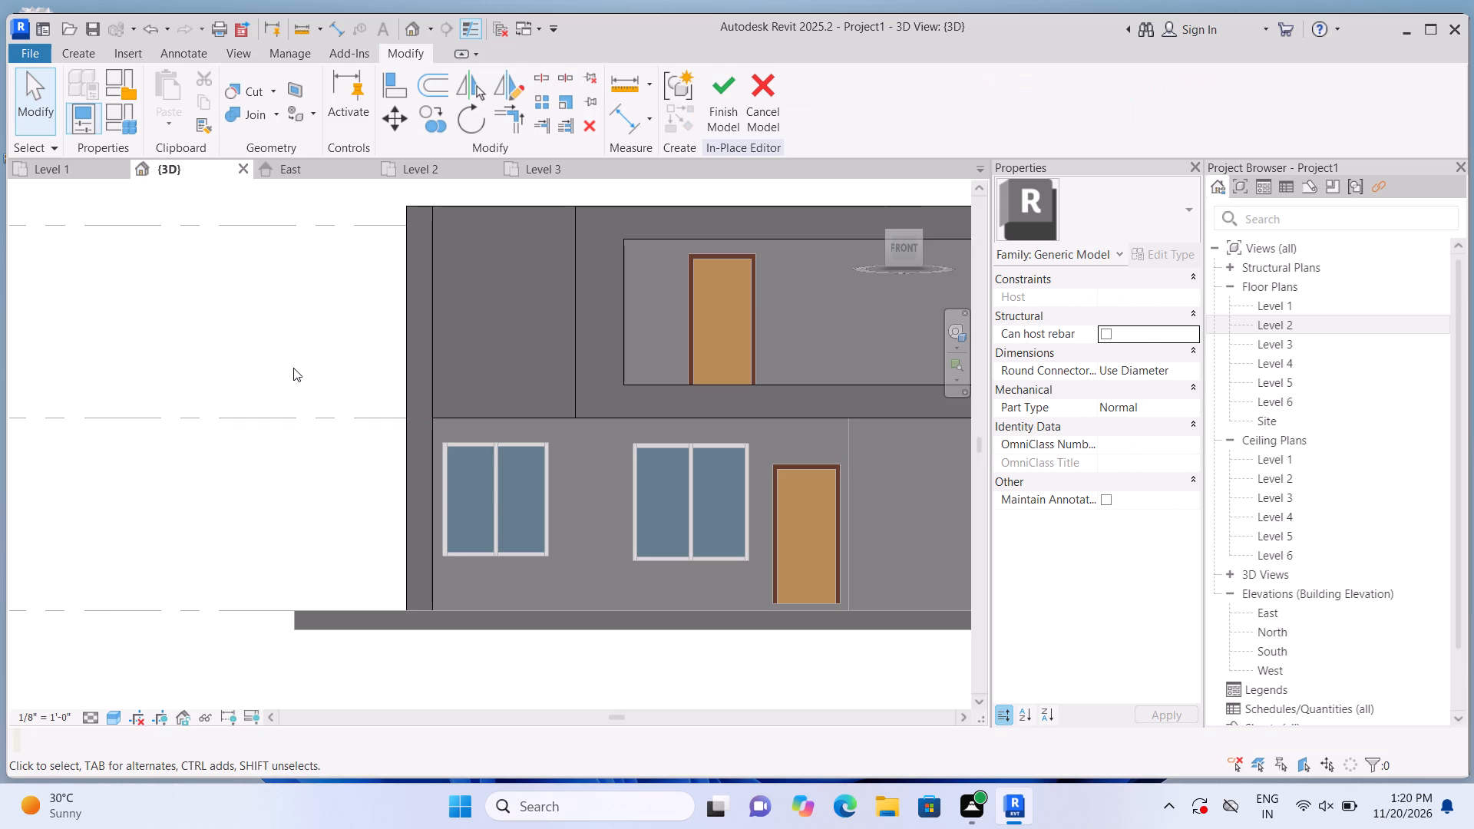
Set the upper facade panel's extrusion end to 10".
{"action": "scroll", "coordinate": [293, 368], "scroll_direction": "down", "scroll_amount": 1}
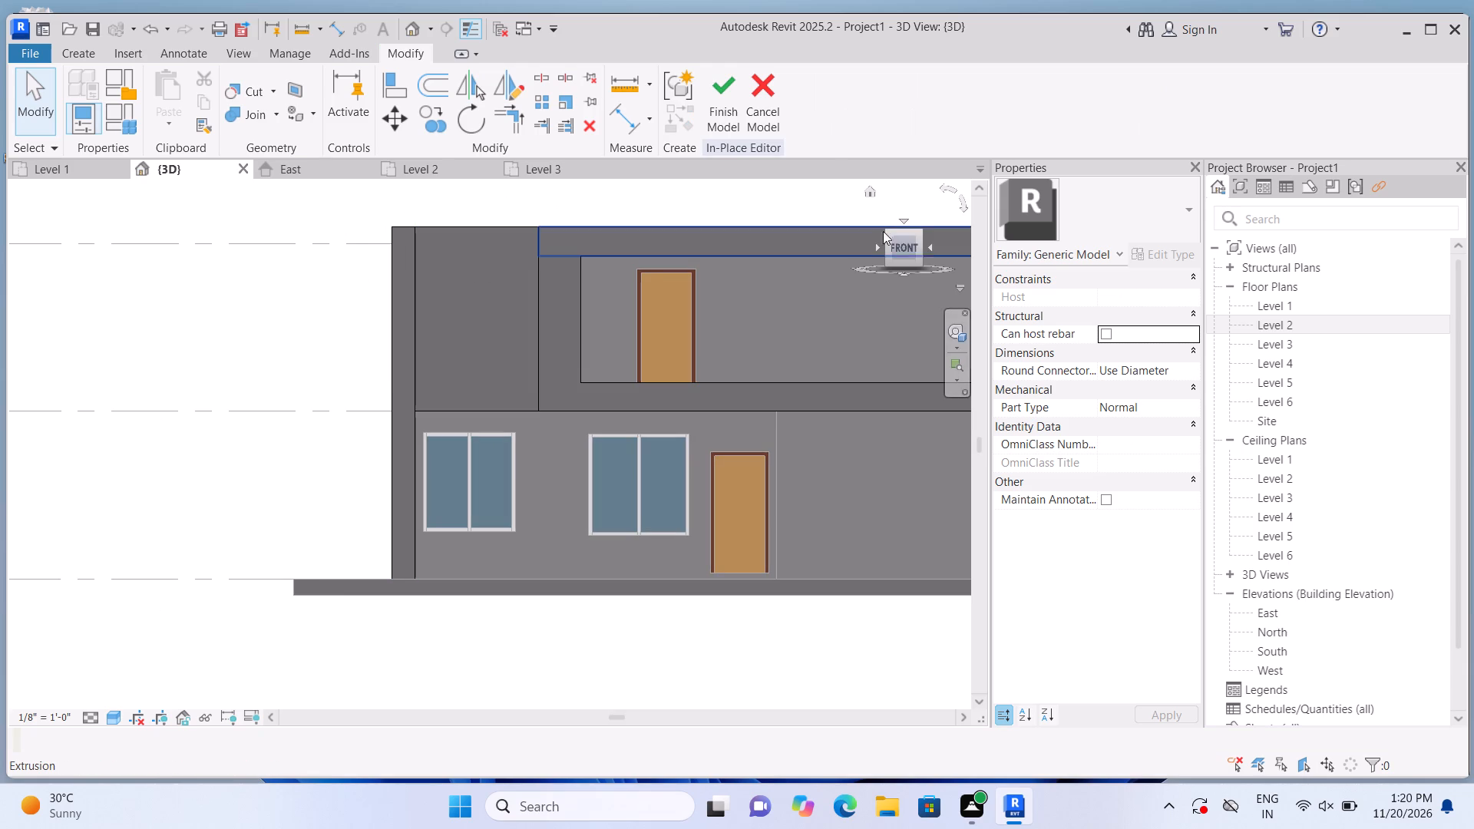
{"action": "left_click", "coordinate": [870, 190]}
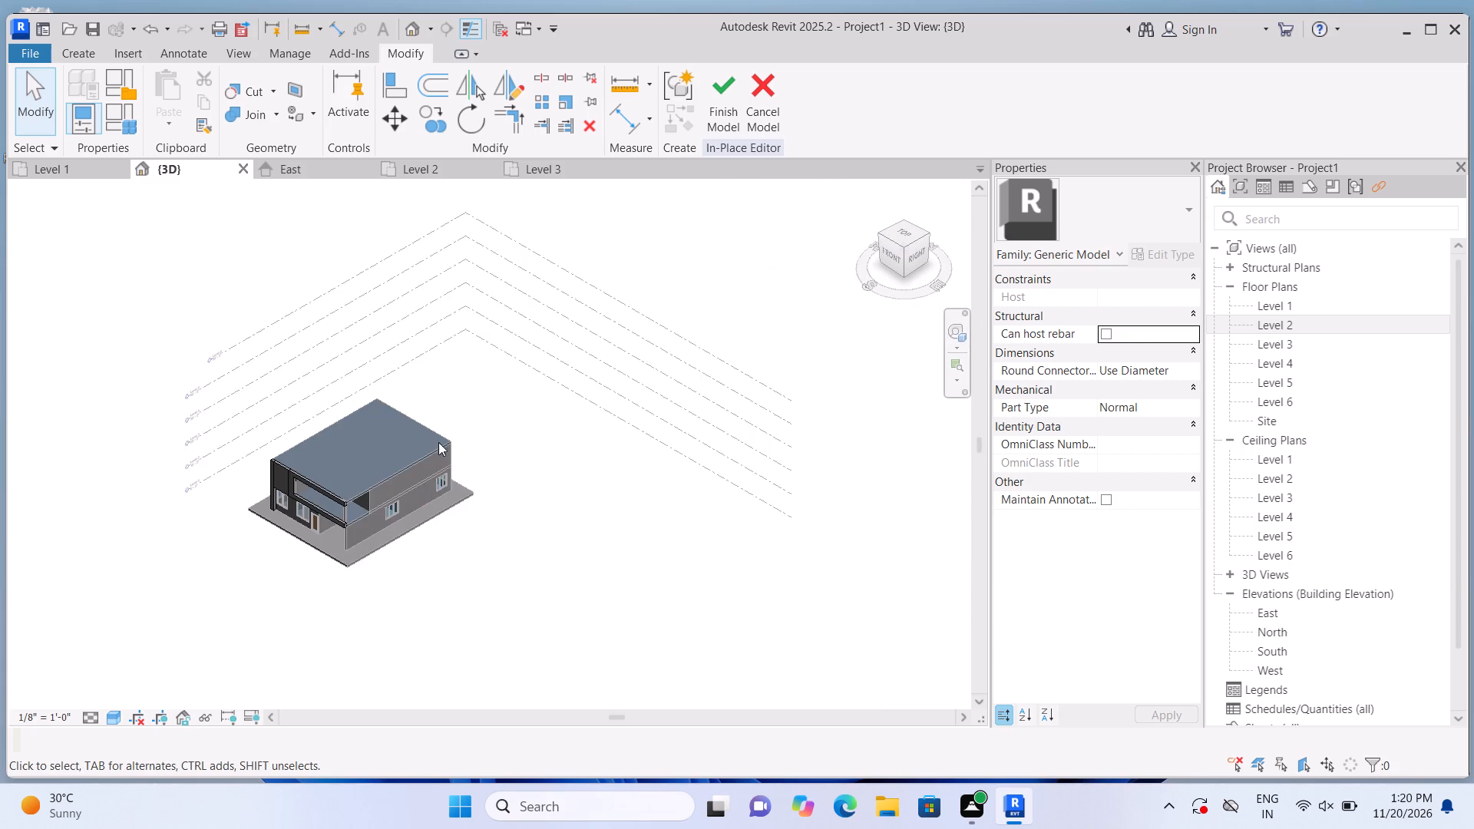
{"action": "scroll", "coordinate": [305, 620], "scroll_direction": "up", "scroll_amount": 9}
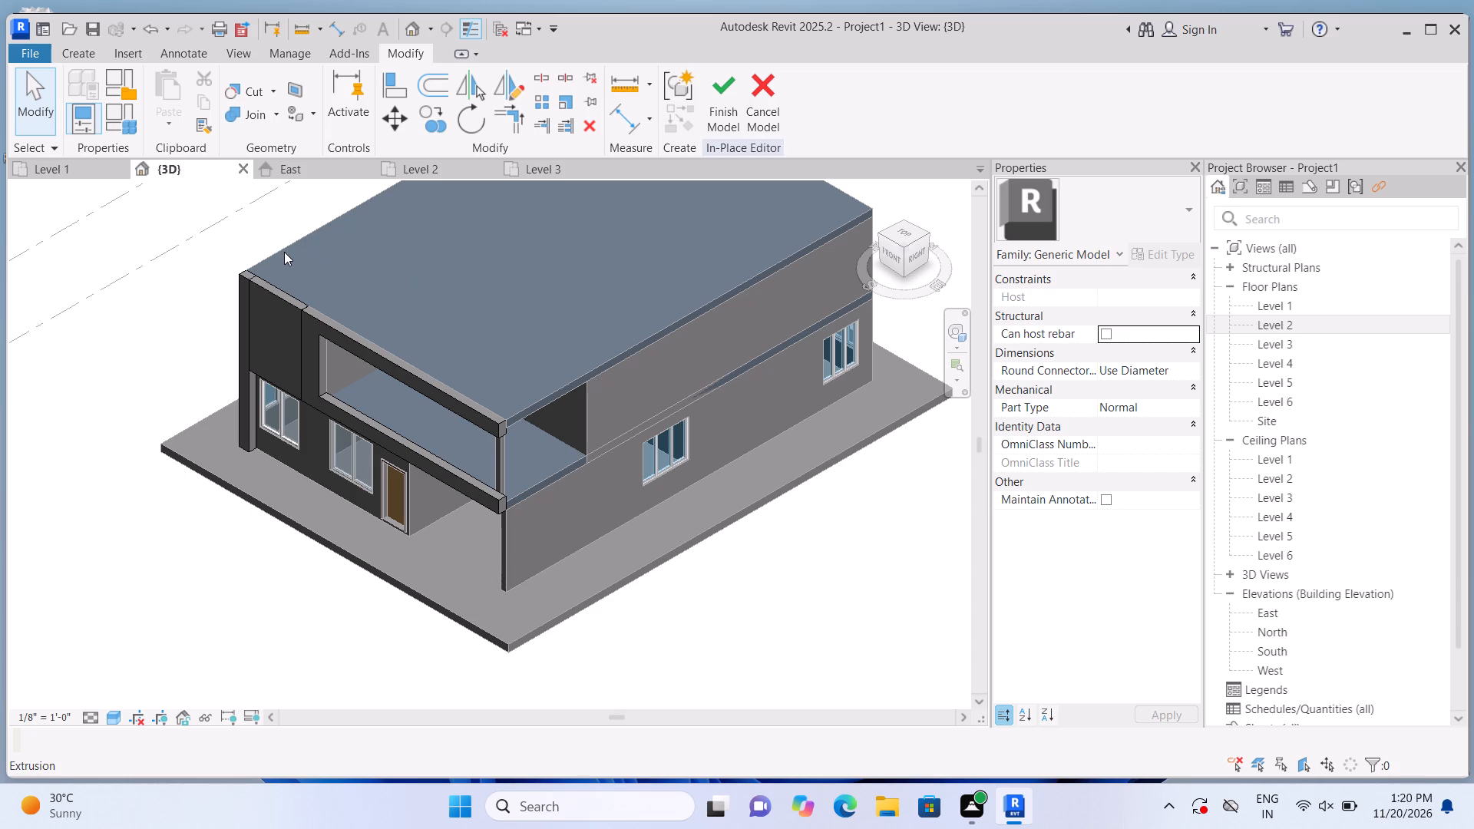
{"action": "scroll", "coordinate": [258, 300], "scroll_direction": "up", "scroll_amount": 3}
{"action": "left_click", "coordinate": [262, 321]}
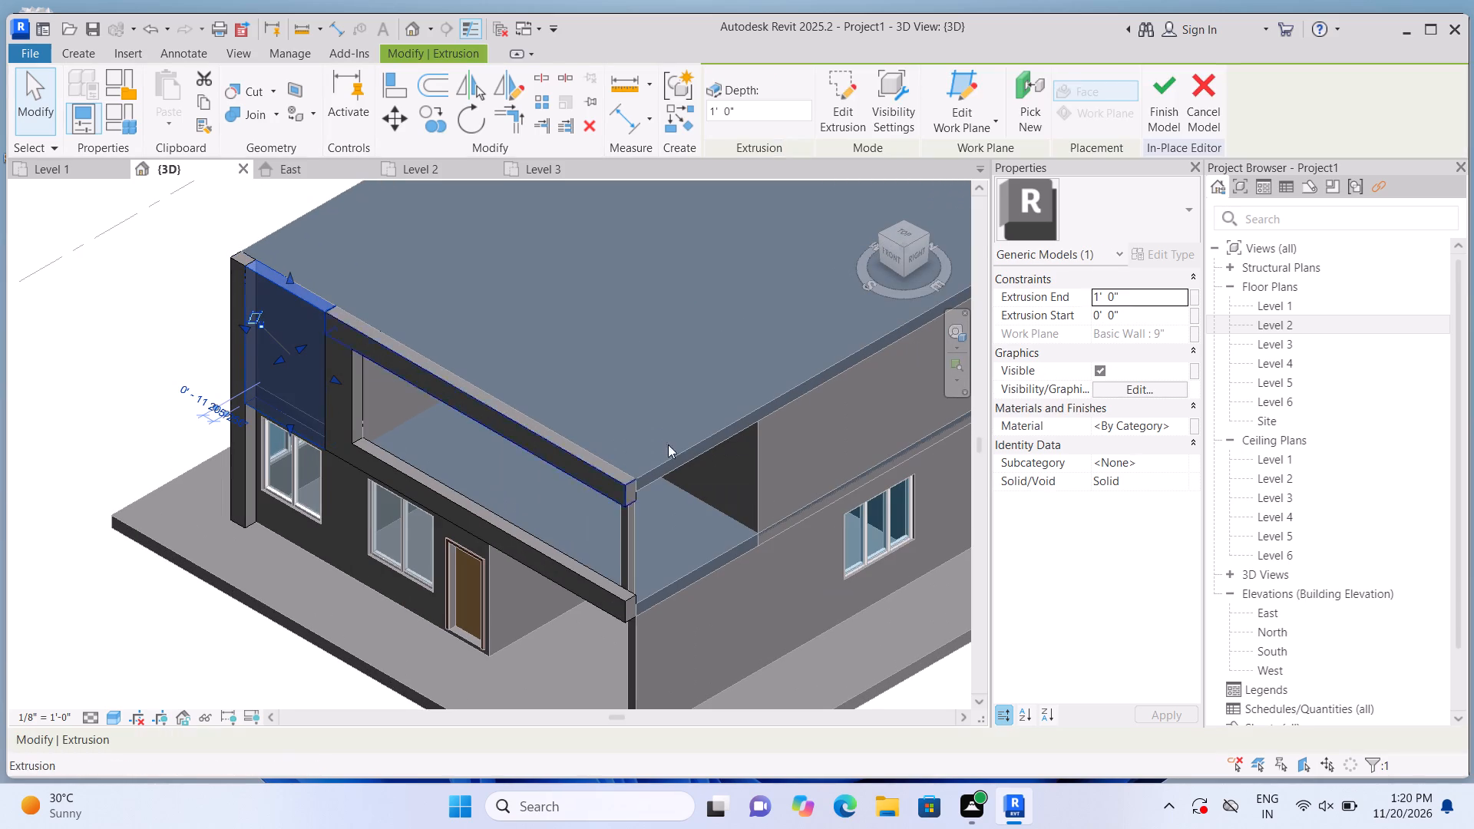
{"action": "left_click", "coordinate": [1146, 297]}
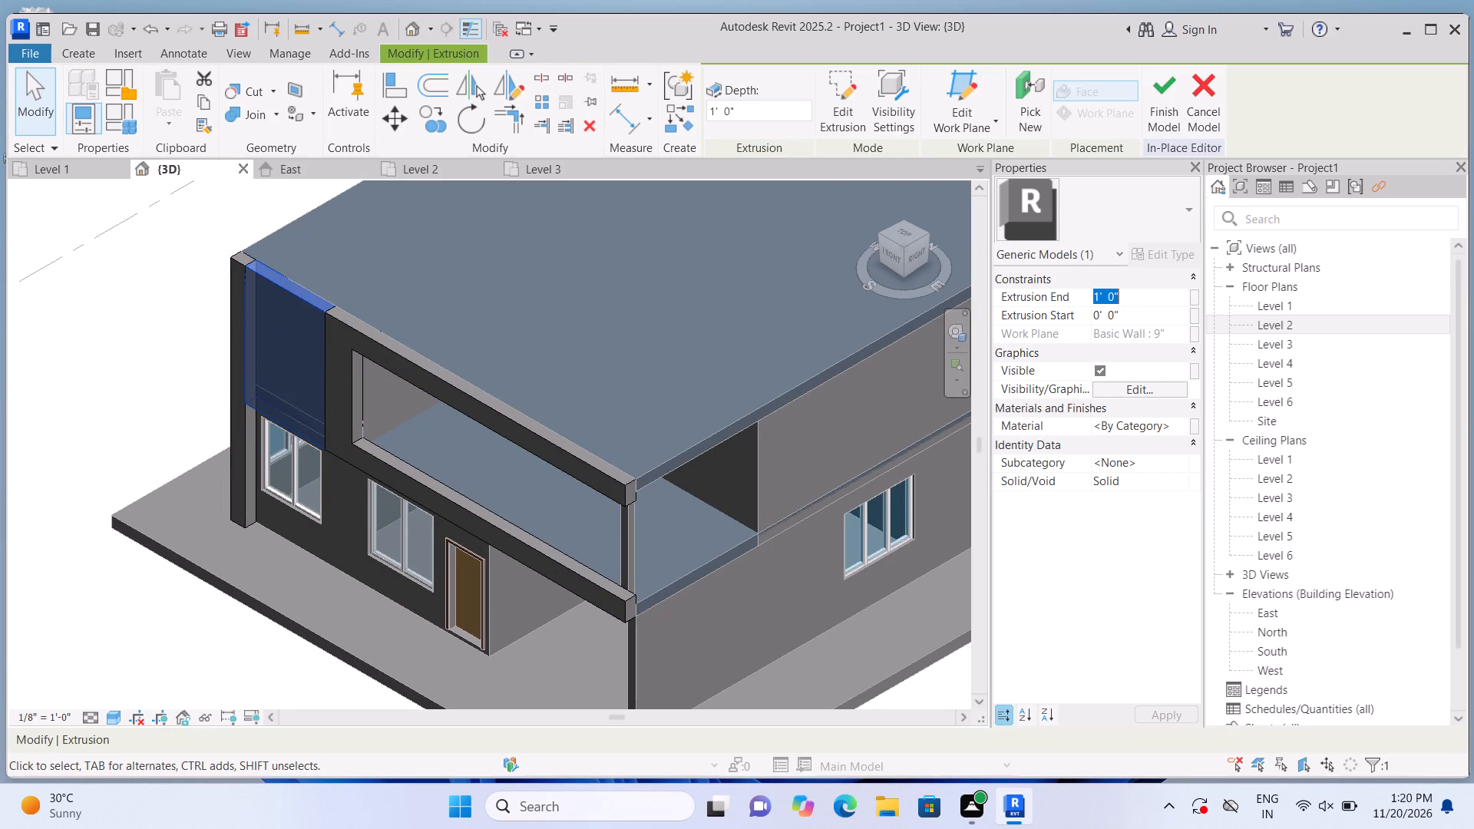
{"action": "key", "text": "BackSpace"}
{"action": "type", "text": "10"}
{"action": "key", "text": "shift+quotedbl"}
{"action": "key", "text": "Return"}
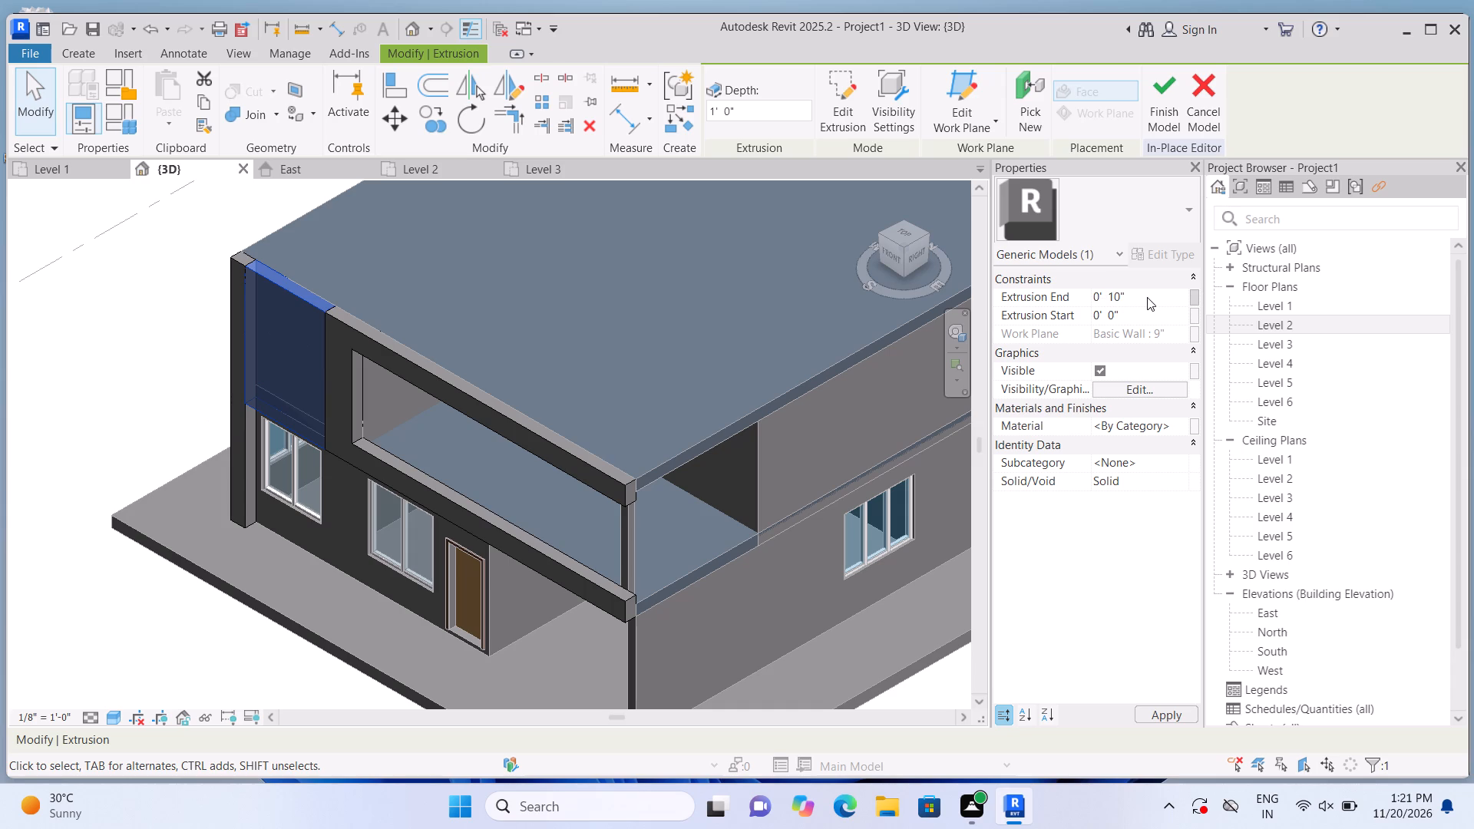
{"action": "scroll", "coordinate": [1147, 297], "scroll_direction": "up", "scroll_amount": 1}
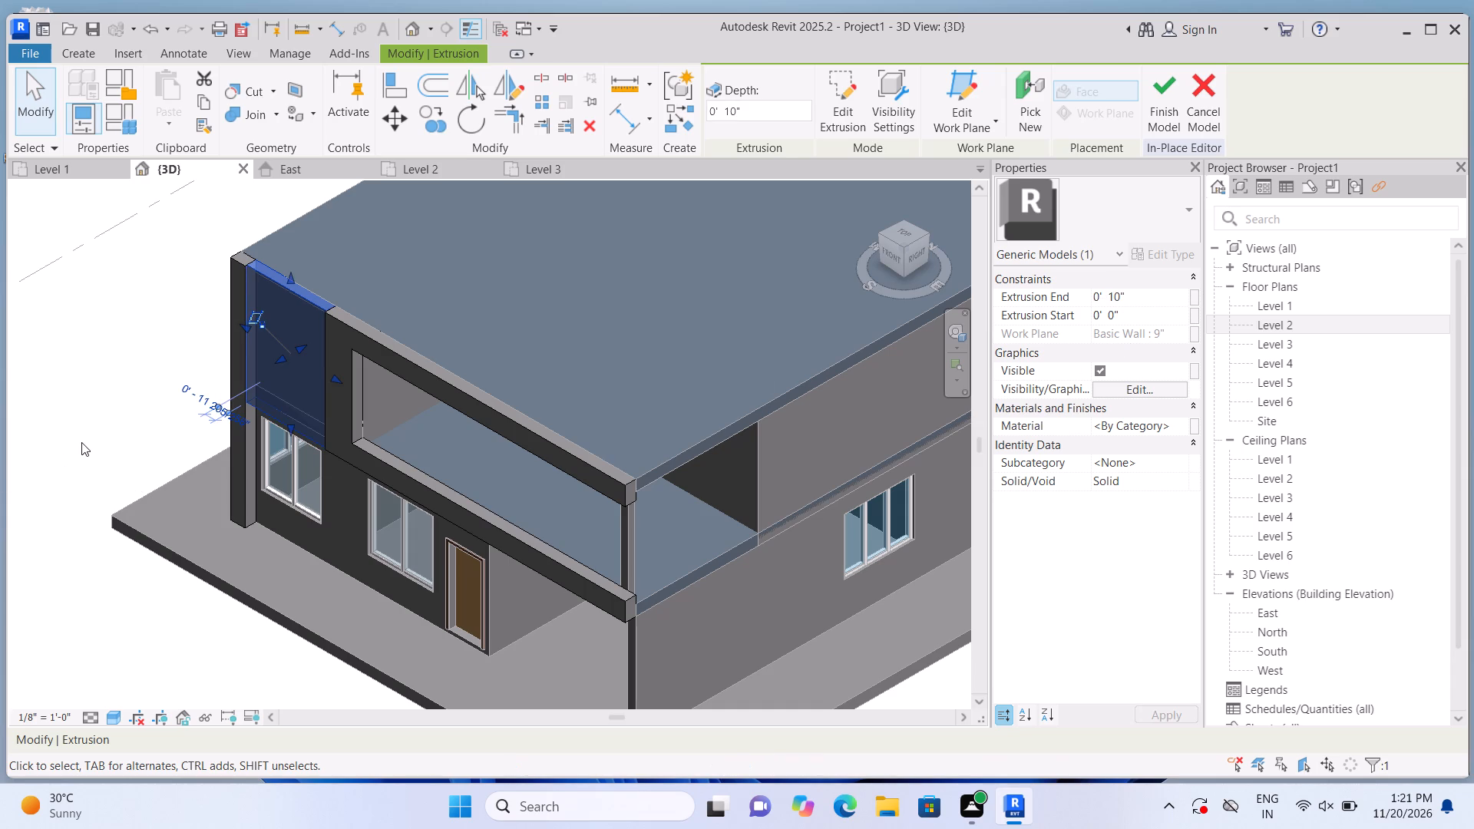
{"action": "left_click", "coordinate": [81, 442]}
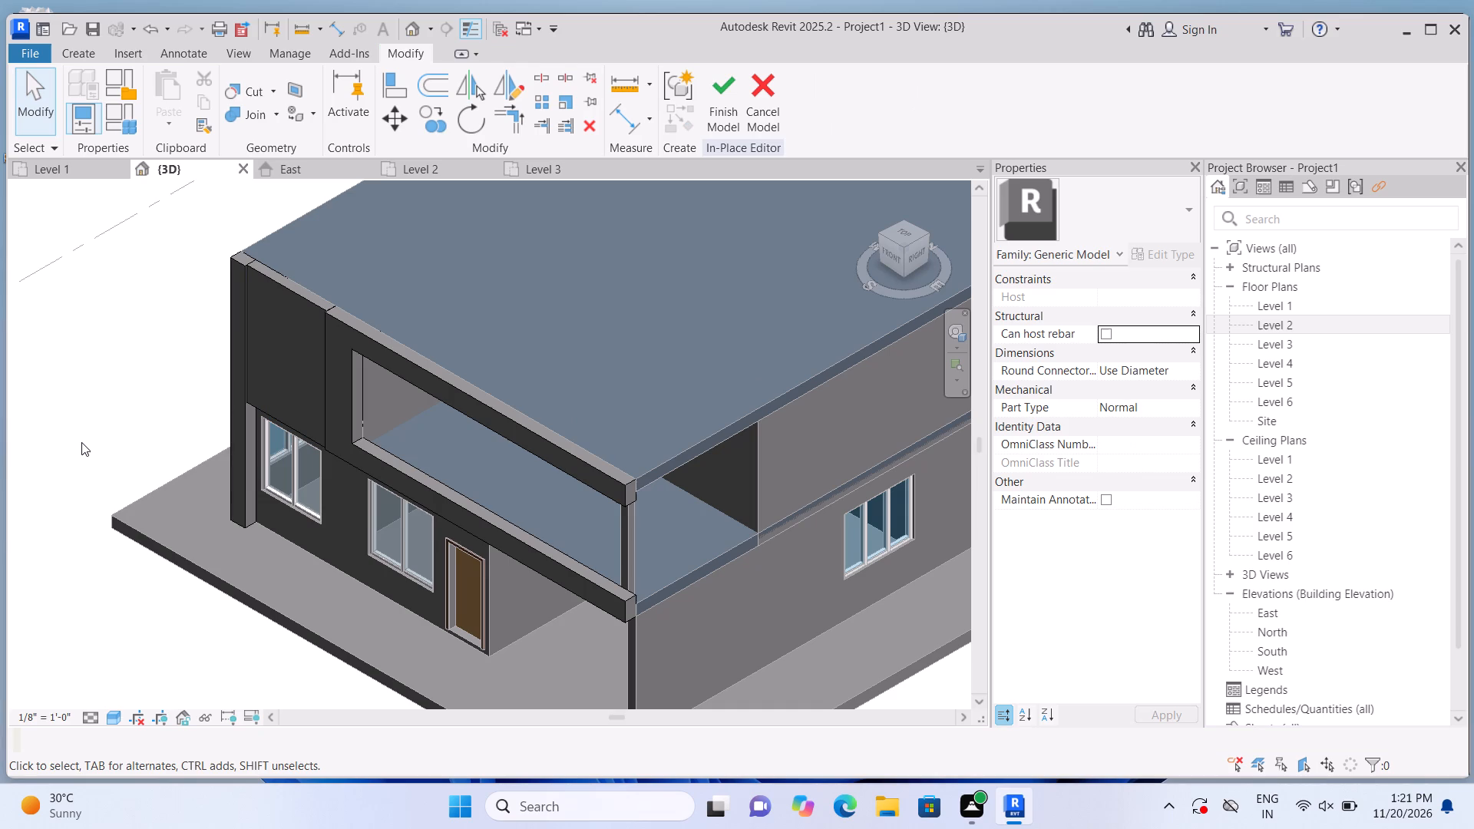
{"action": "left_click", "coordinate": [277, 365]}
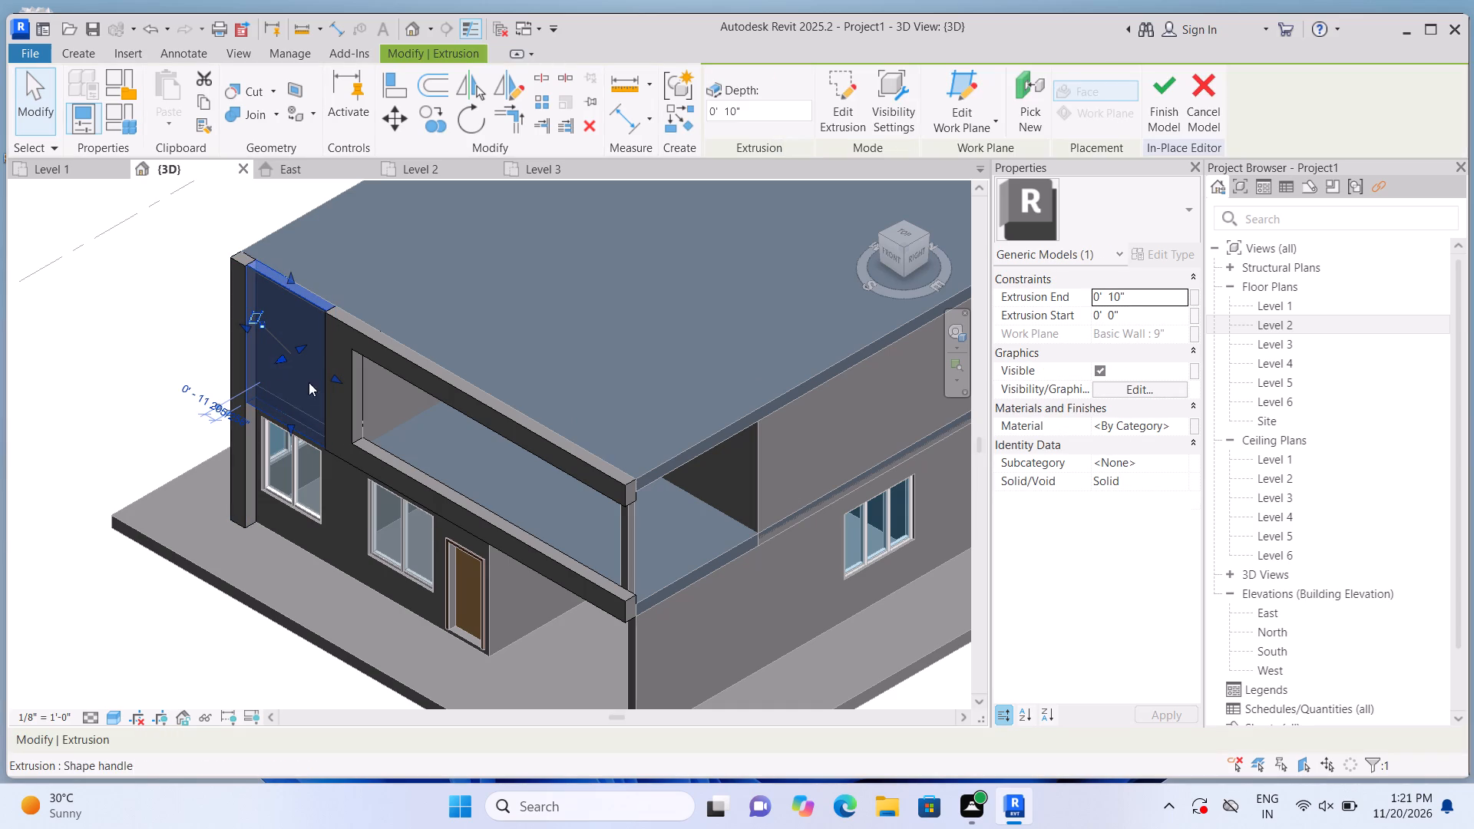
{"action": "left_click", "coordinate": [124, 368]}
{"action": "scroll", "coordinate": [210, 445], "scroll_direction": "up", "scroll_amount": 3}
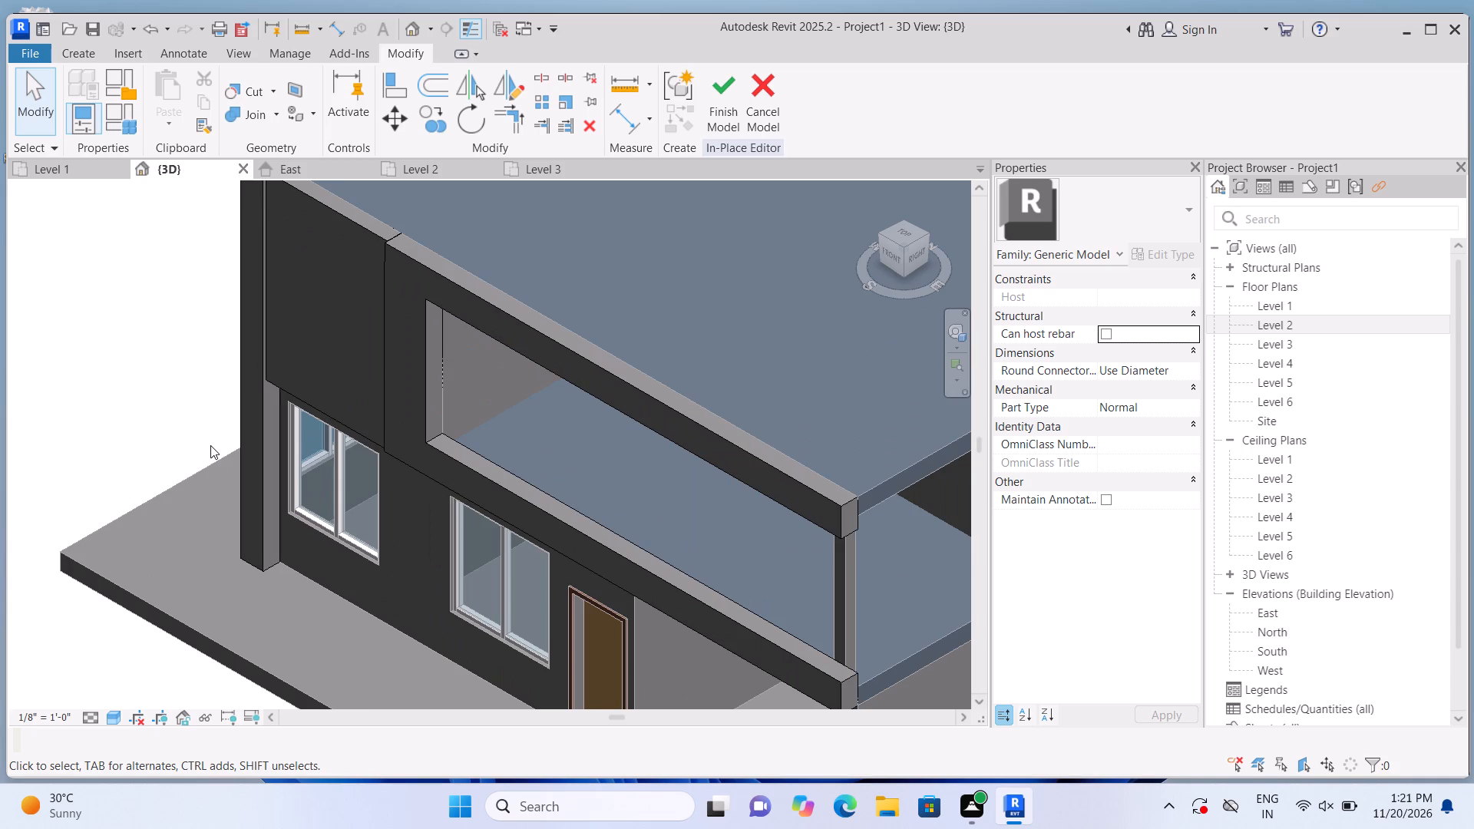
Set the upper facade panel's extrusion end to 9".
{"action": "scroll", "coordinate": [210, 445], "scroll_direction": "down", "scroll_amount": 2}
{"action": "left_click", "coordinate": [289, 373]}
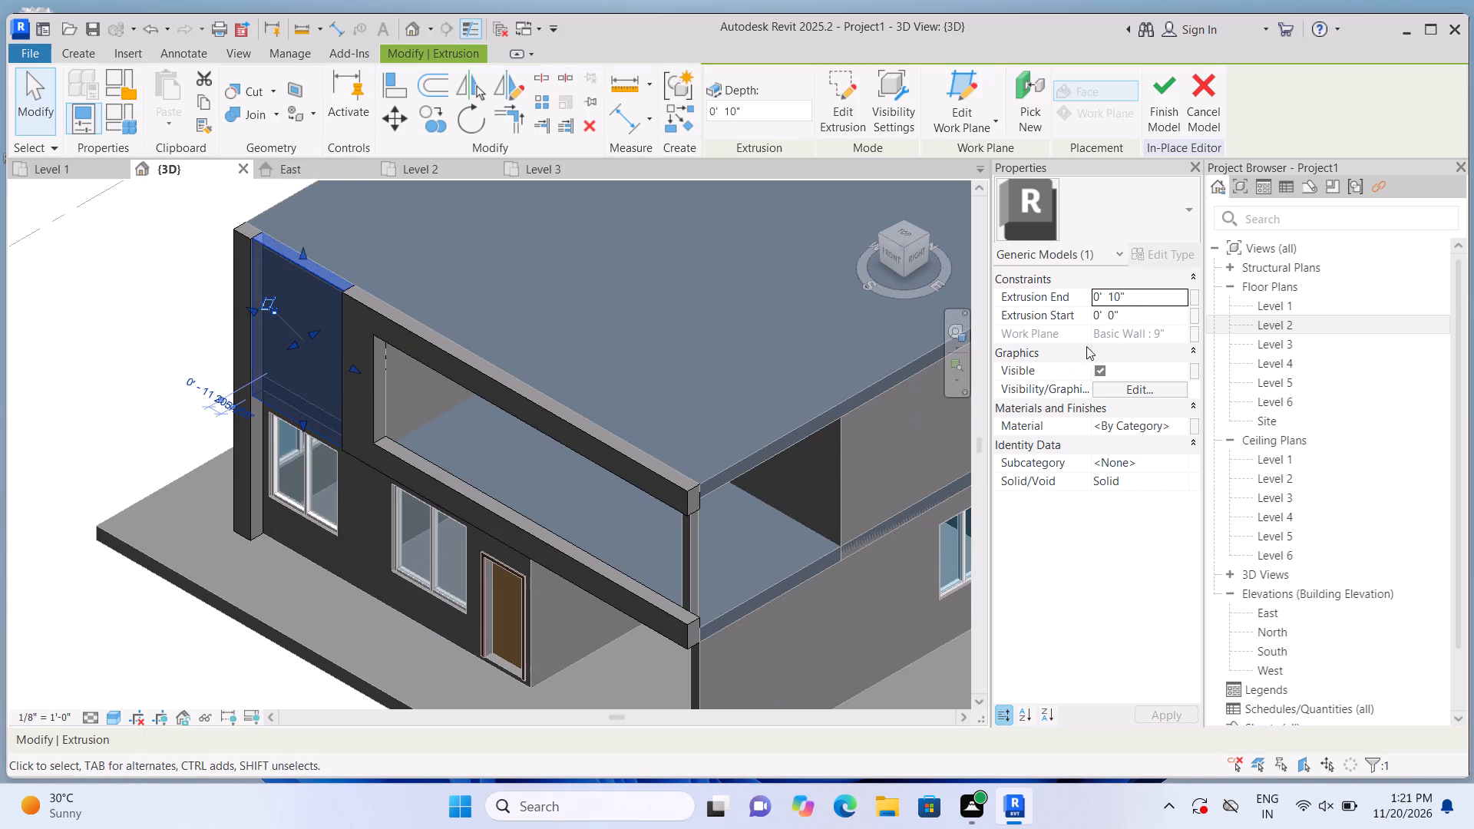
{"action": "left_click", "coordinate": [1140, 299]}
{"action": "key", "text": "BackSpace"}
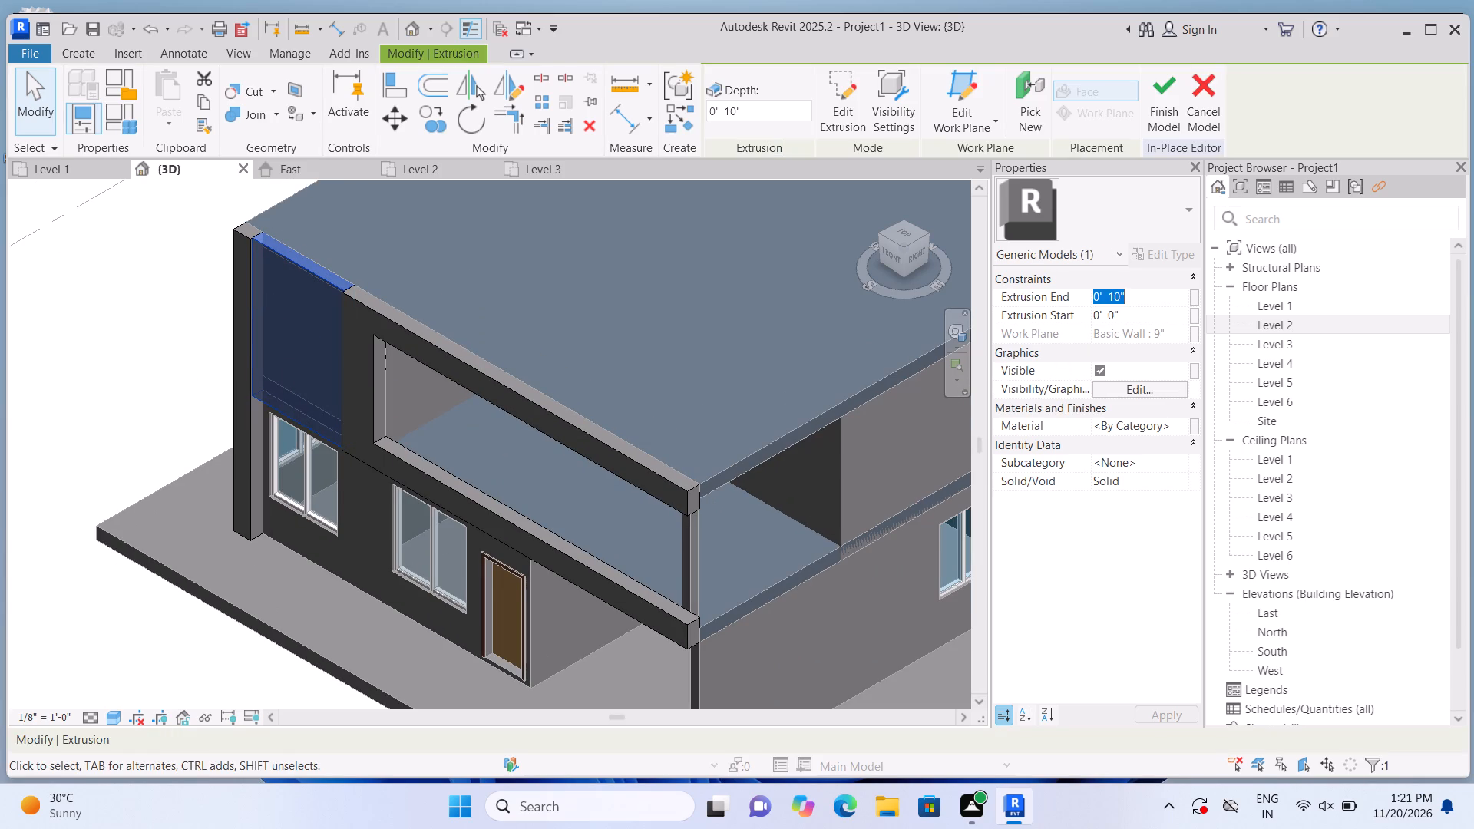
{"action": "key", "text": "9"}
{"action": "key", "text": "shift+quotedbl"}
{"action": "key", "text": "Return"}
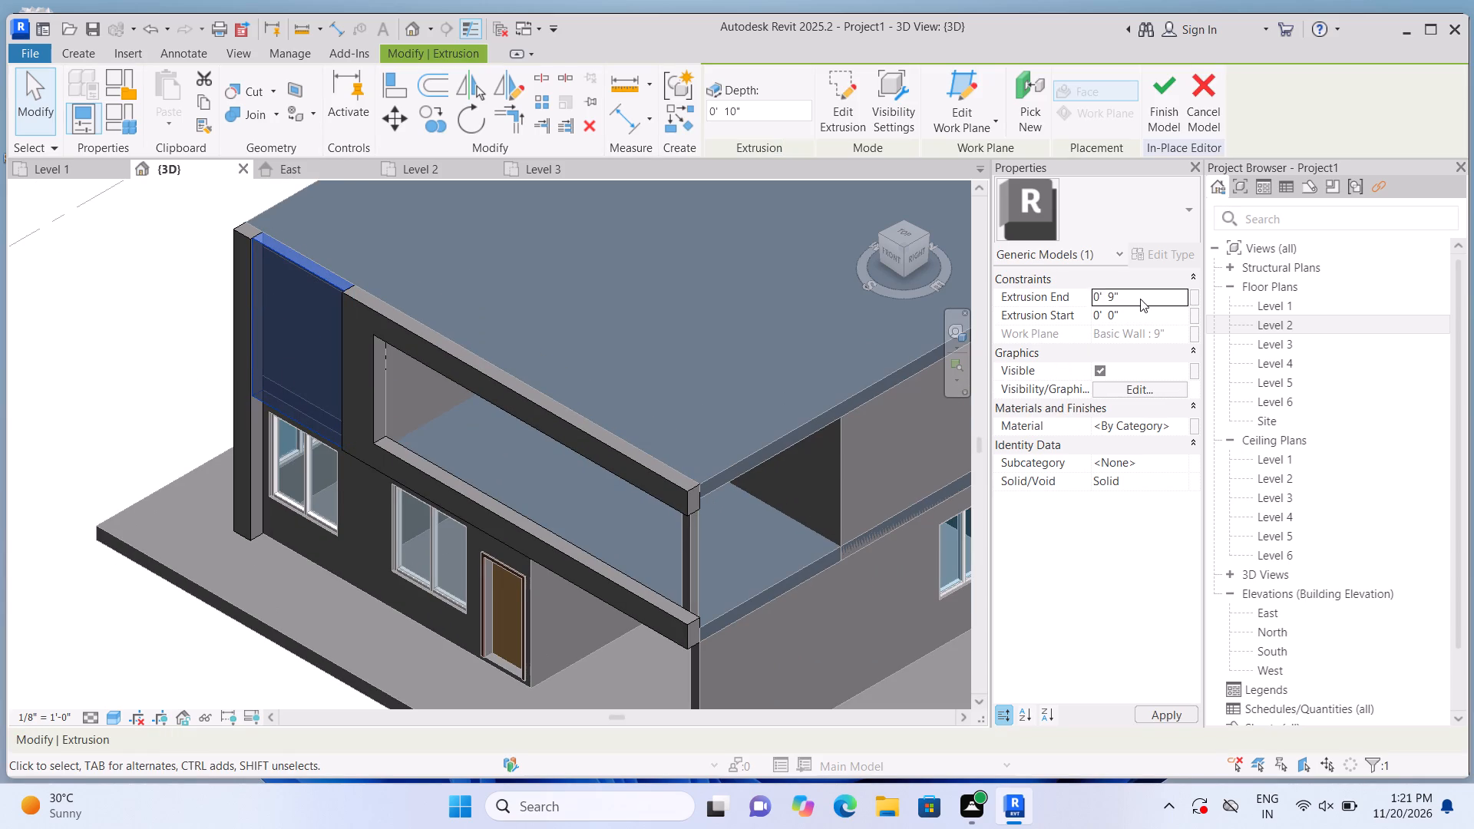
{"action": "left_click", "coordinate": [76, 457]}
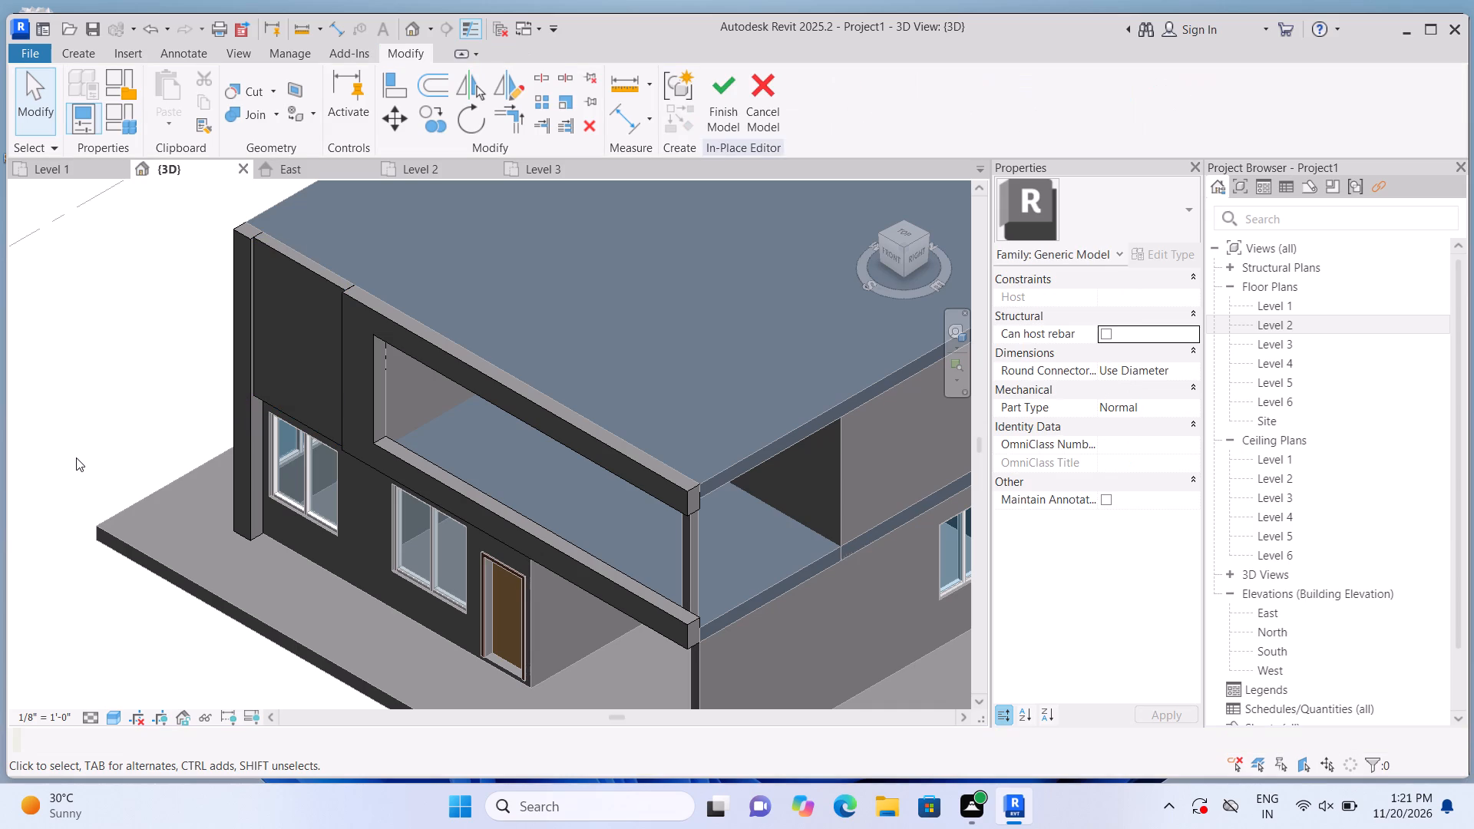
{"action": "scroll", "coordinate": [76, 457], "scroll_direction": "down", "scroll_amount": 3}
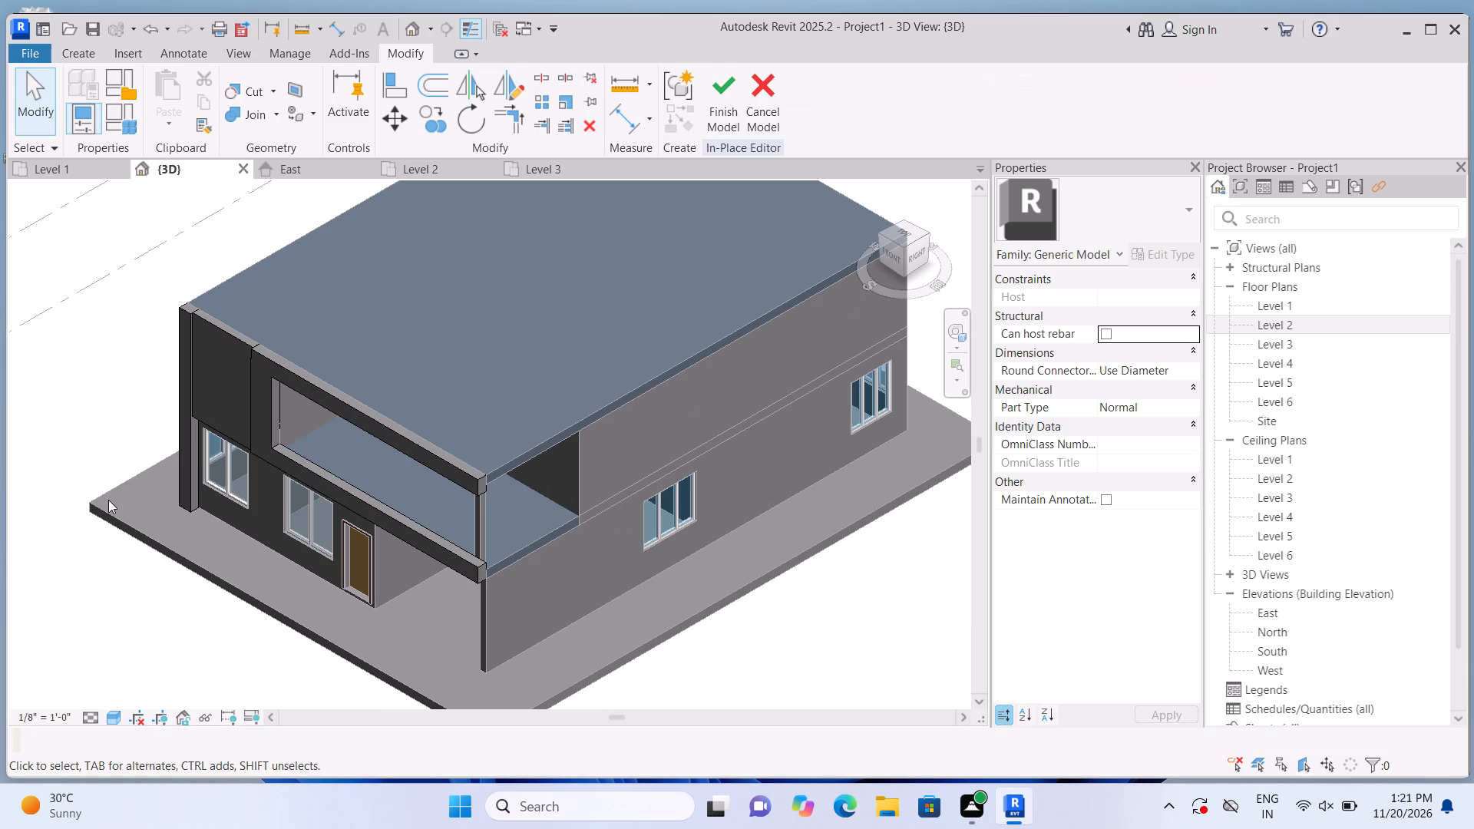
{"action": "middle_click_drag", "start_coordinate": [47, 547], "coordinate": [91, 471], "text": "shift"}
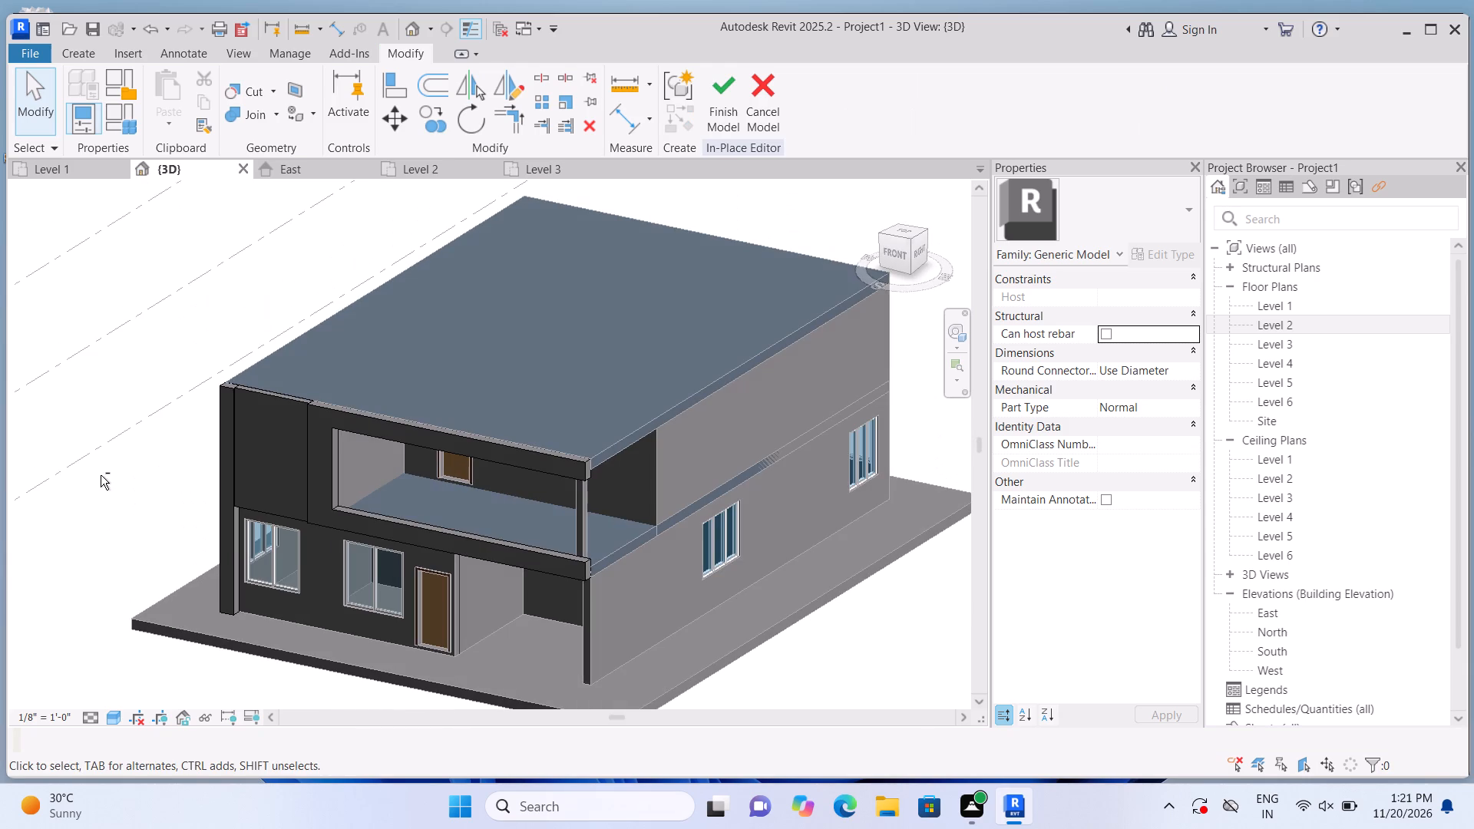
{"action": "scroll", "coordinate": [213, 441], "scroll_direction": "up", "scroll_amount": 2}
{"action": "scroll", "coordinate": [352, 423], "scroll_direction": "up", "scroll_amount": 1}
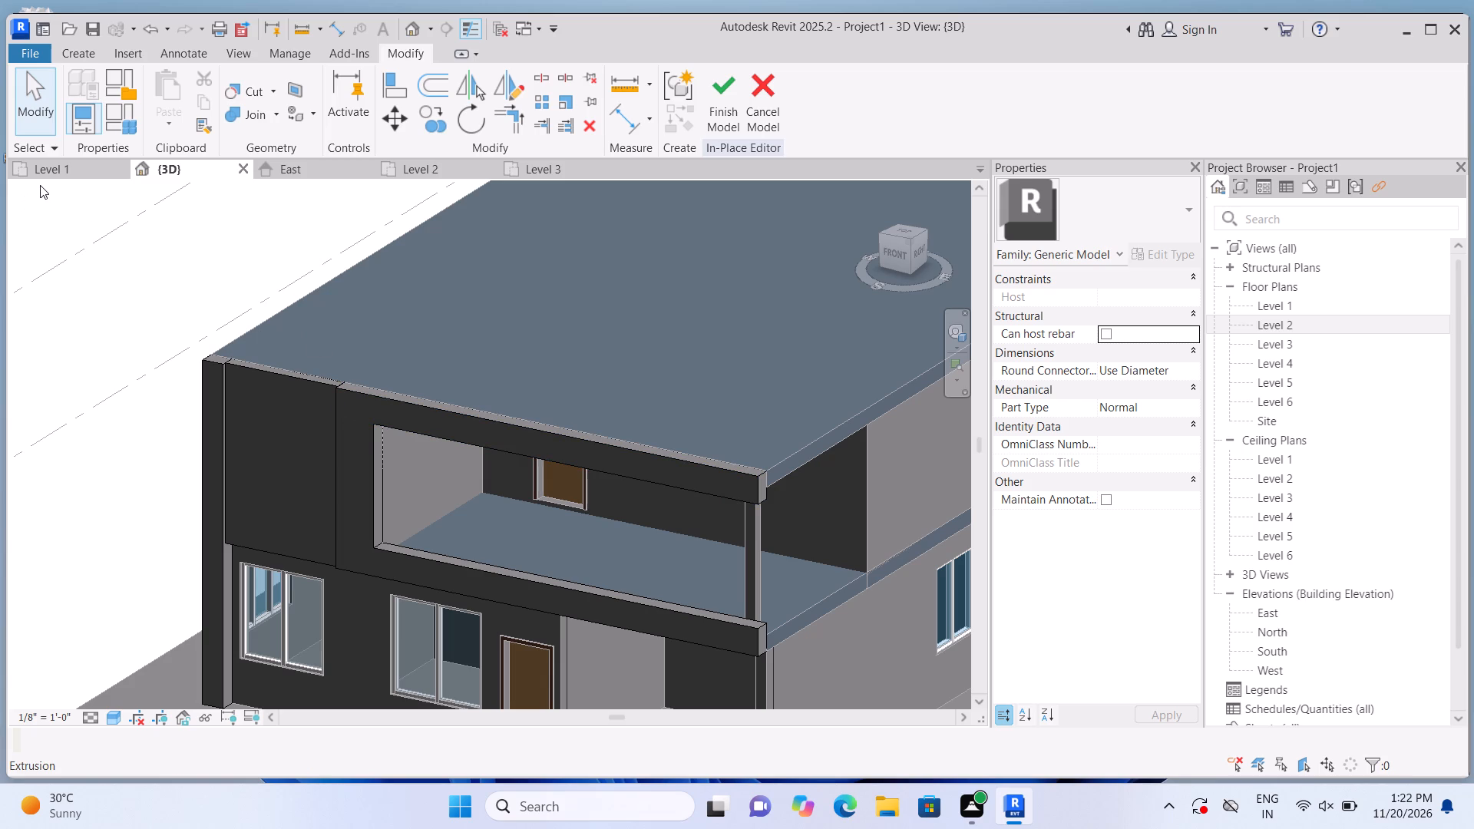
Extrude a rectangular strip about 1' 10 1/2" wide and 1' high from the roof surface, along the front edge above the balcony frame.
{"action": "left_click", "coordinate": [69, 55]}
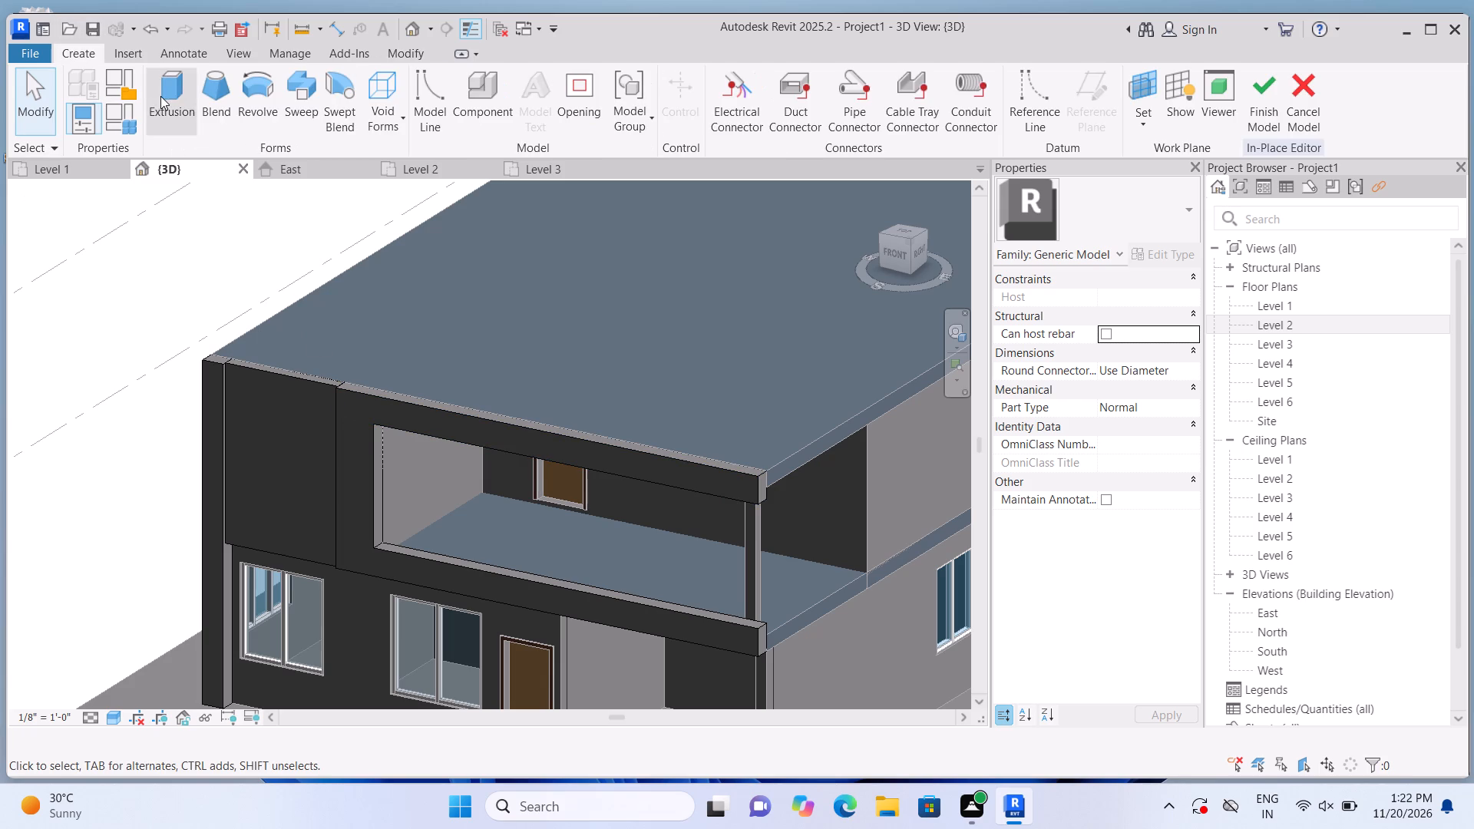
{"action": "left_click", "coordinate": [160, 96]}
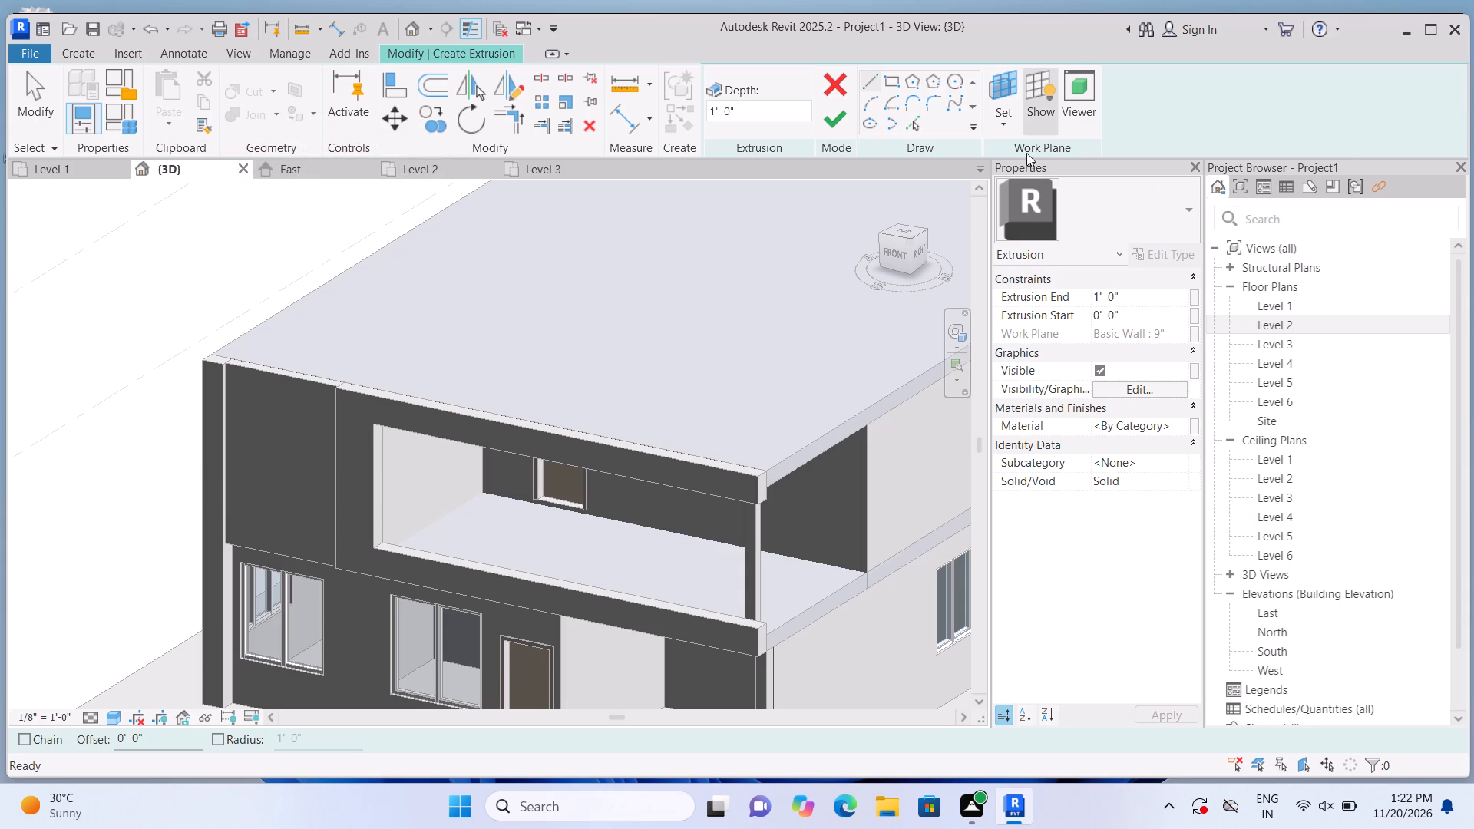
{"action": "left_click", "coordinate": [1010, 127]}
{"action": "left_click", "coordinate": [1023, 192]}
{"action": "left_click", "coordinate": [631, 324]}
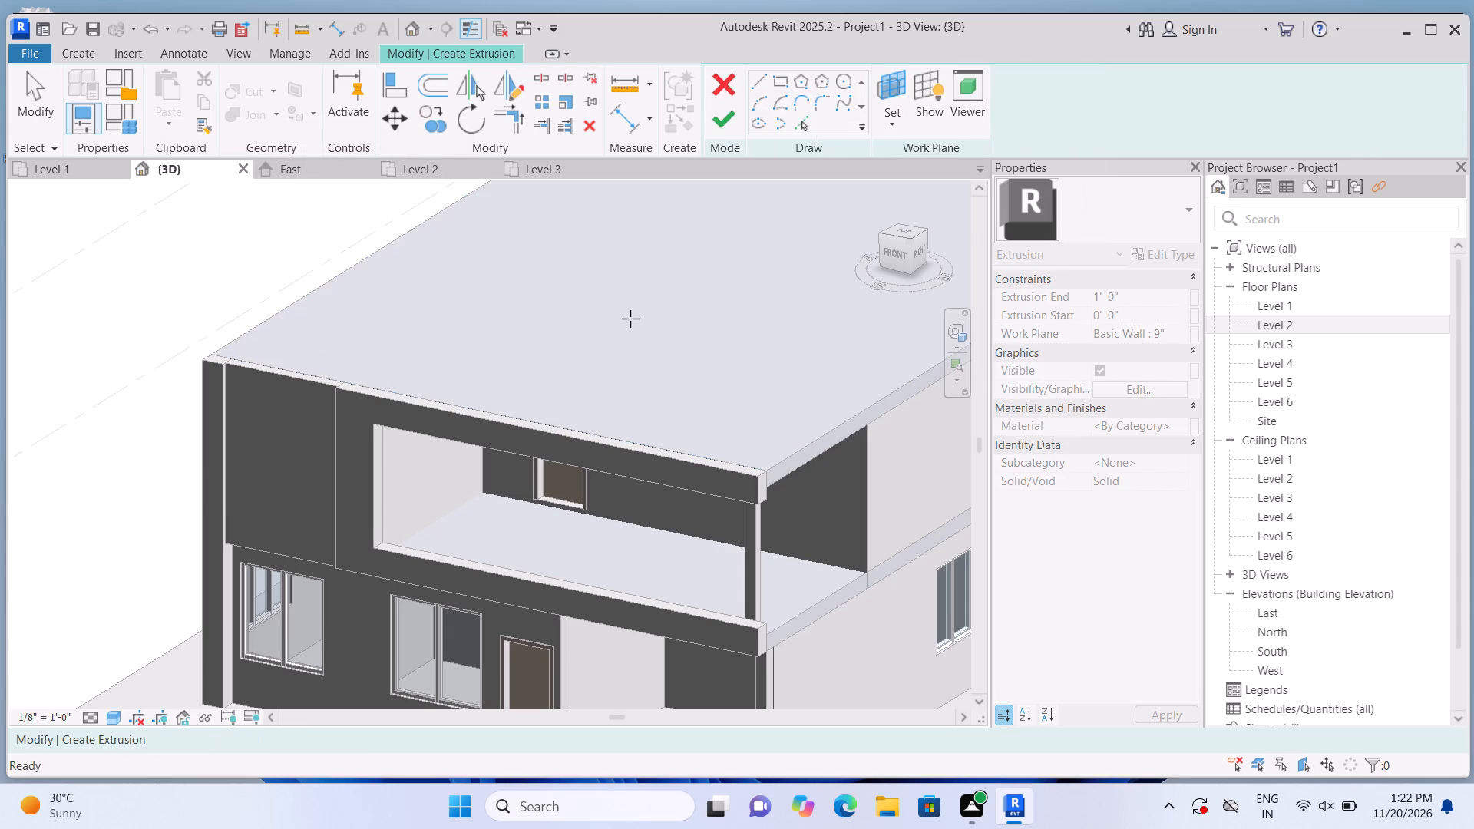
{"action": "left_click", "coordinate": [901, 87]}
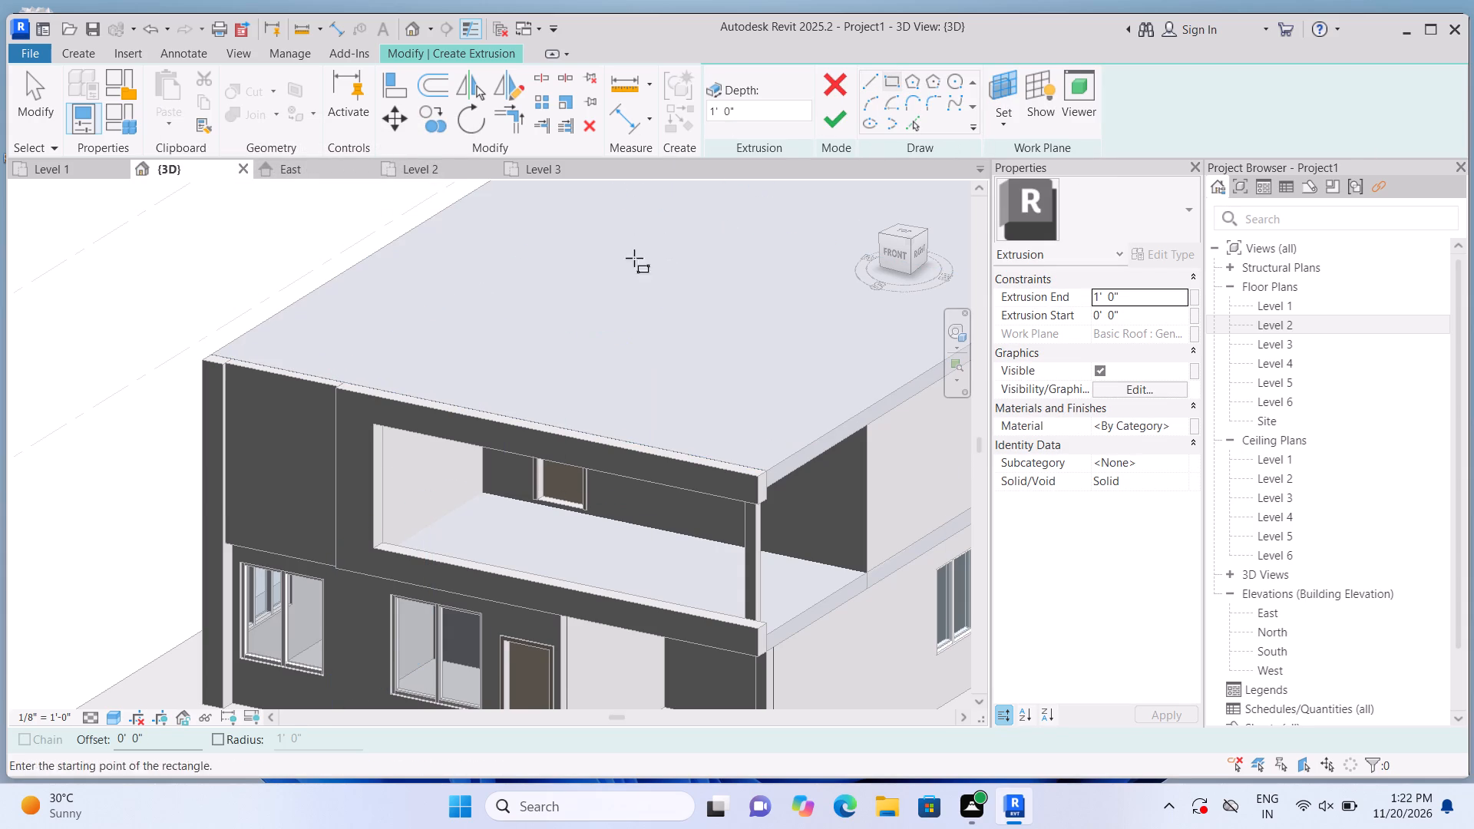
{"action": "scroll", "coordinate": [309, 332], "scroll_direction": "up", "scroll_amount": 1}
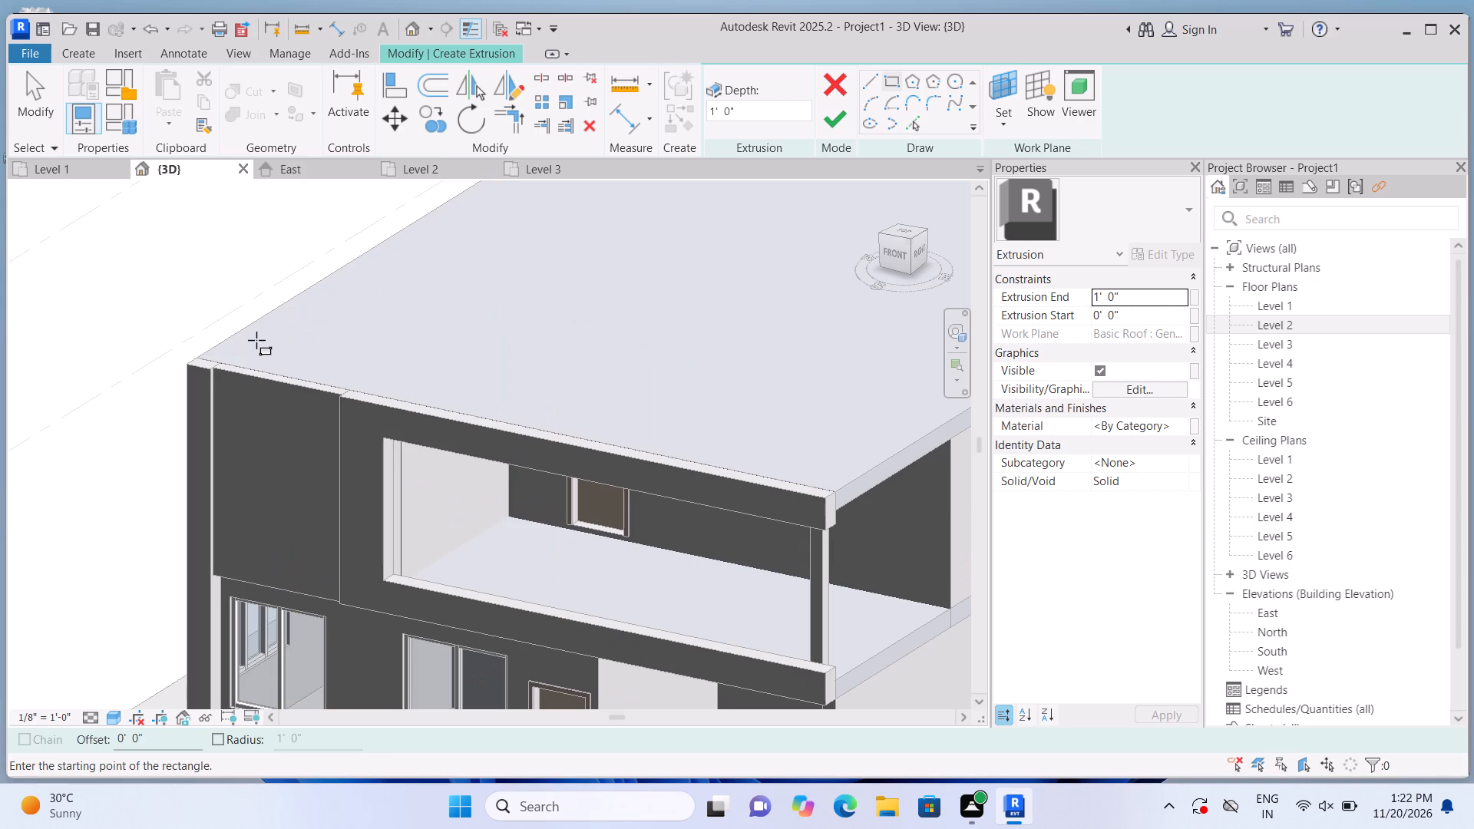
{"action": "left_click", "coordinate": [348, 390]}
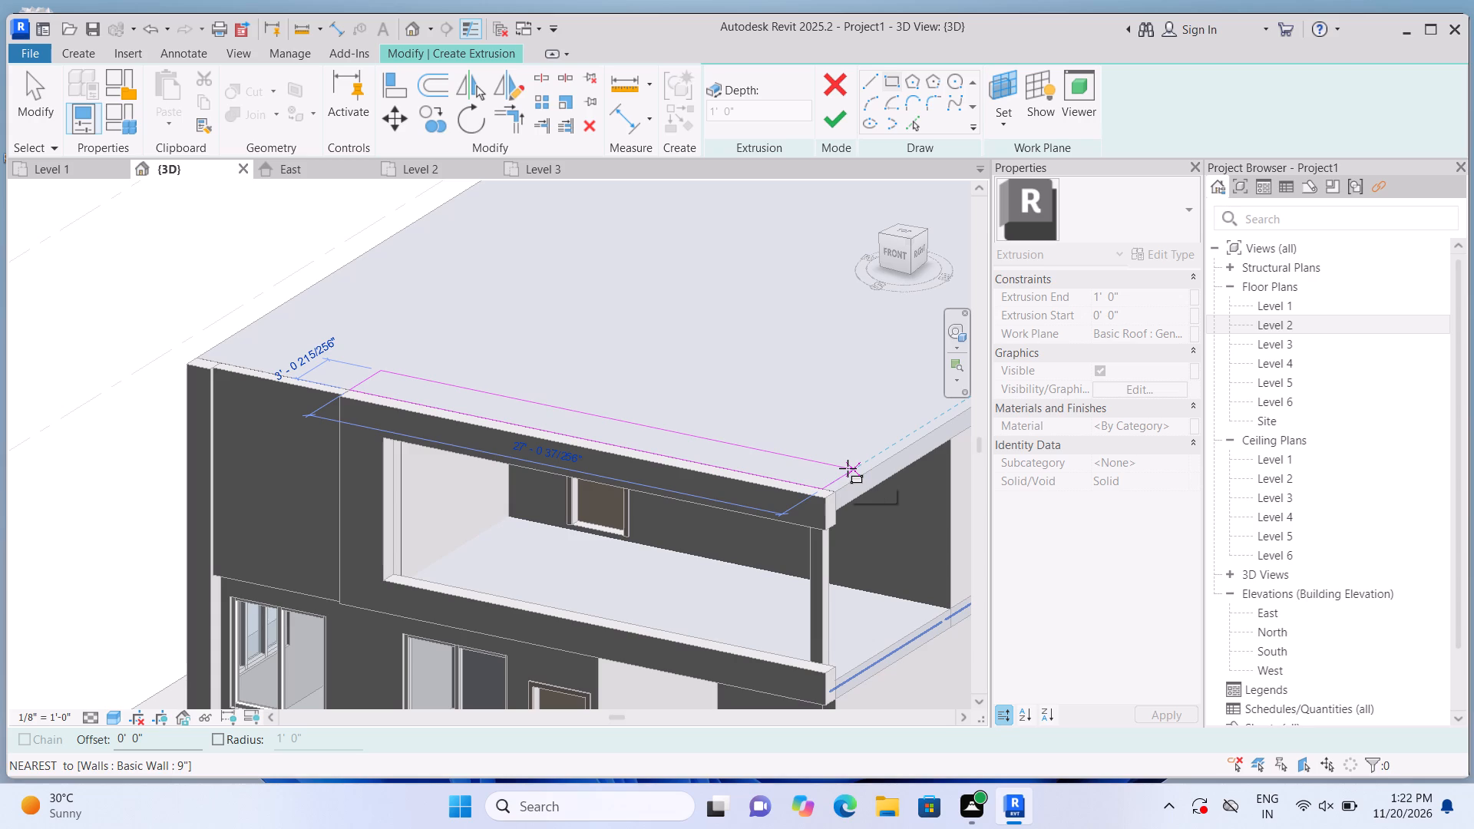
{"action": "scroll", "coordinate": [848, 468], "scroll_direction": "up", "scroll_amount": 1}
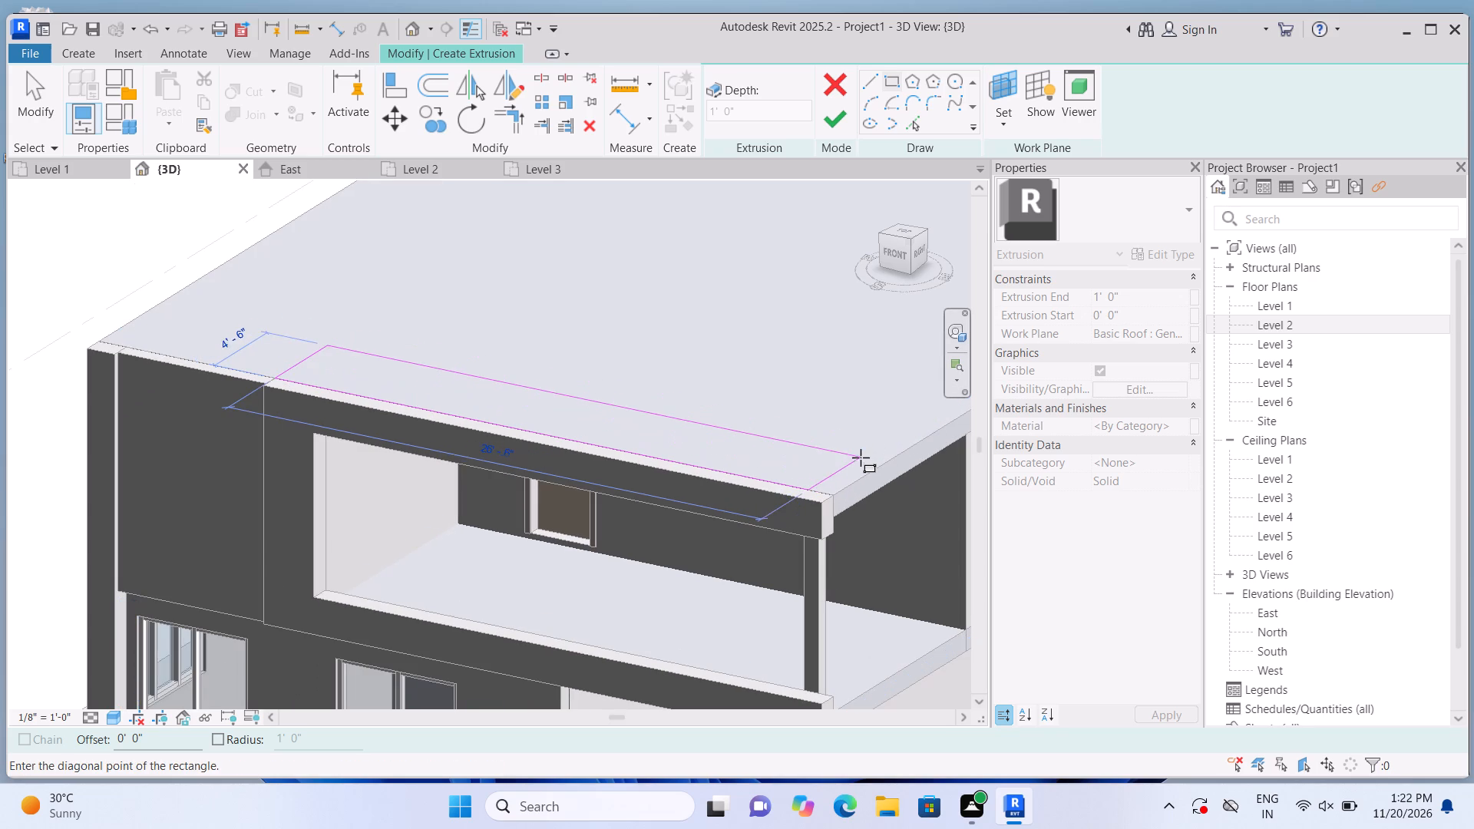
{"action": "left_click", "coordinate": [854, 479]}
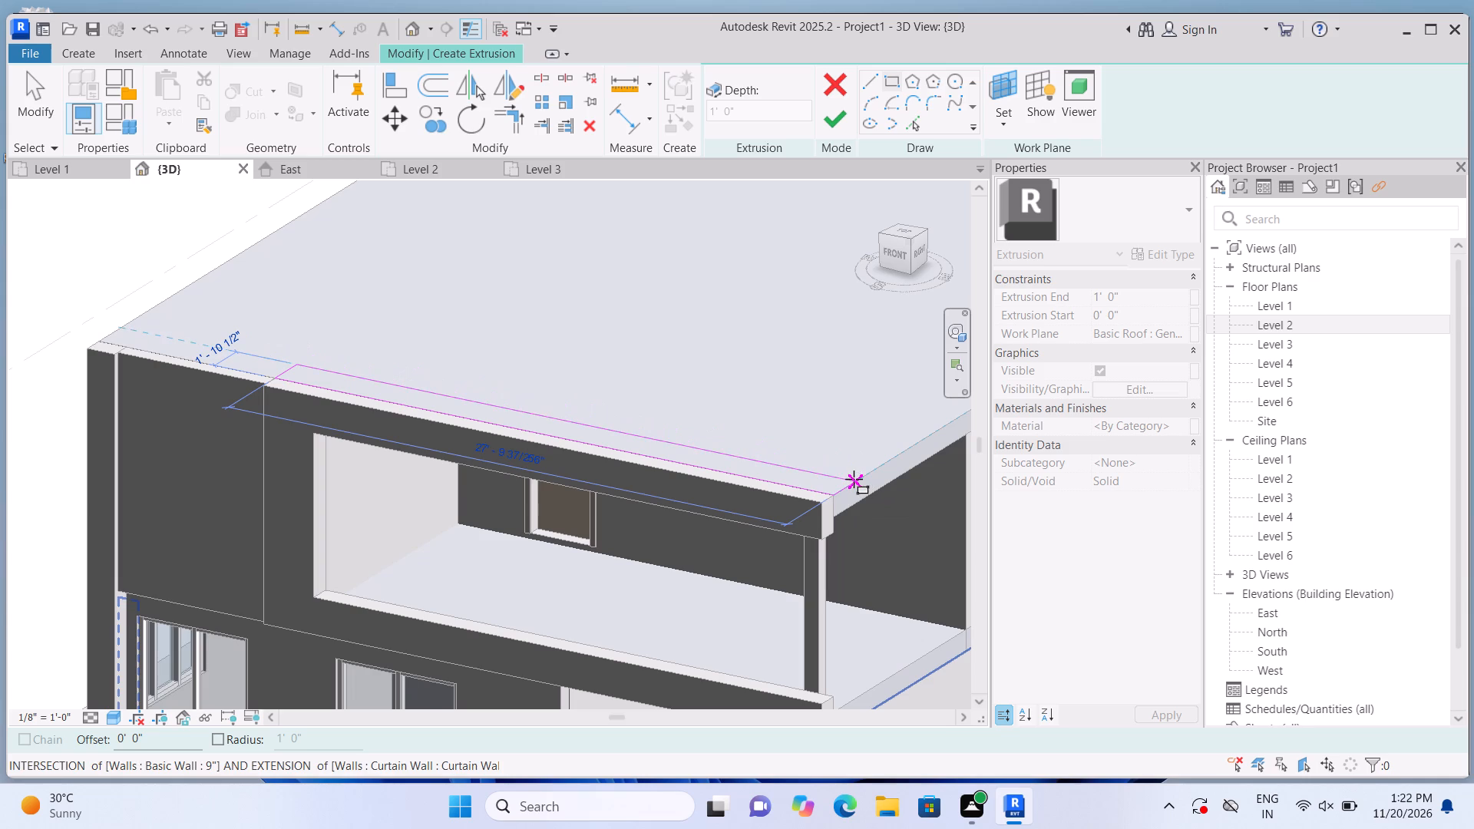
{"action": "left_click", "coordinate": [833, 127]}
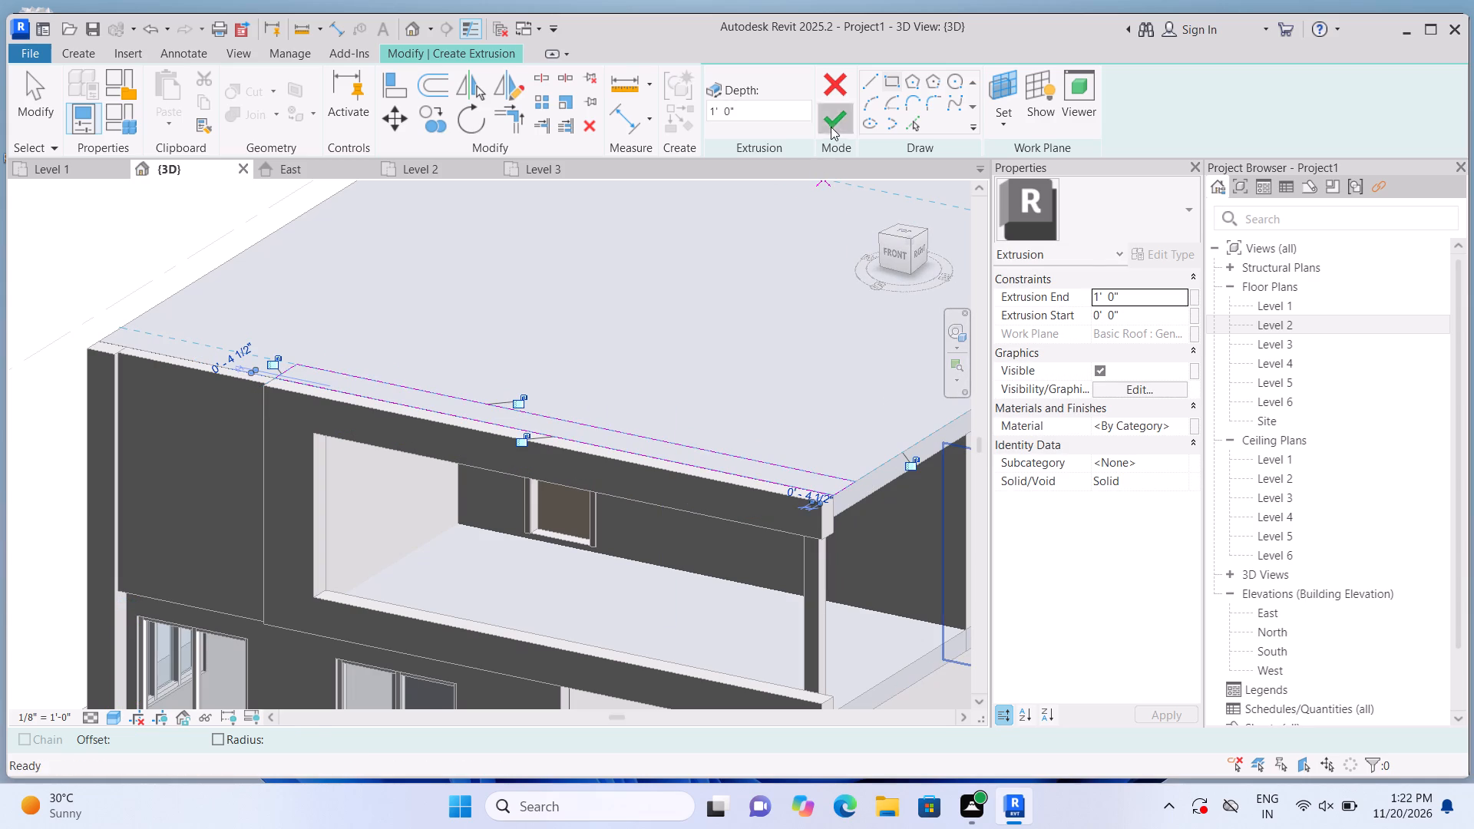
Stretch the new roof-edge strip upward into a parapet about 3' 5 1/2" high.
{"action": "scroll", "coordinate": [571, 453], "scroll_direction": "up", "scroll_amount": 1}
{"action": "left_click_drag", "start_coordinate": [561, 391], "coordinate": [561, 389]}
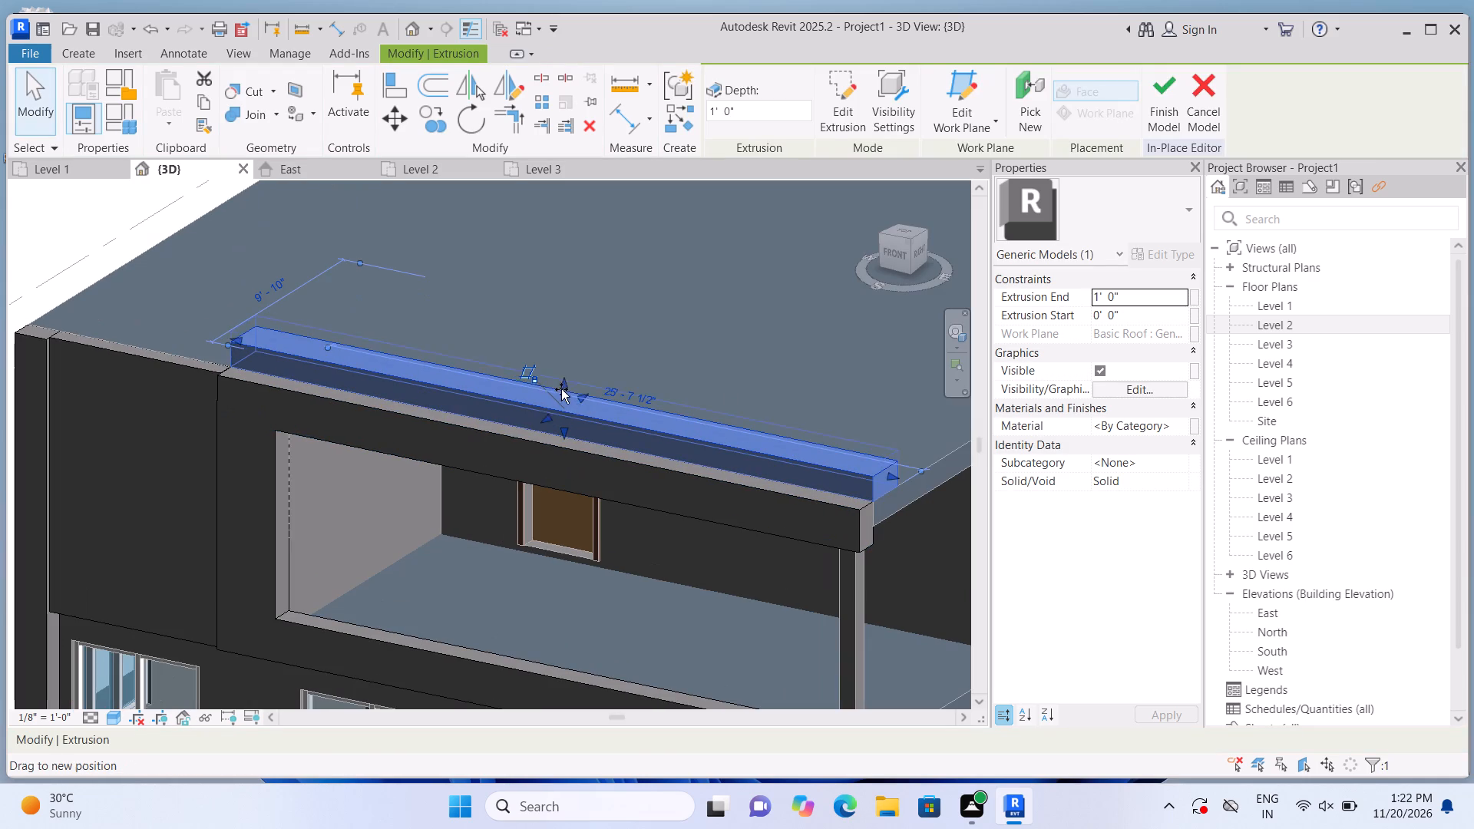
{"action": "left_click_drag", "start_coordinate": [561, 389], "coordinate": [583, 340]}
{"action": "left_click", "coordinate": [583, 339]}
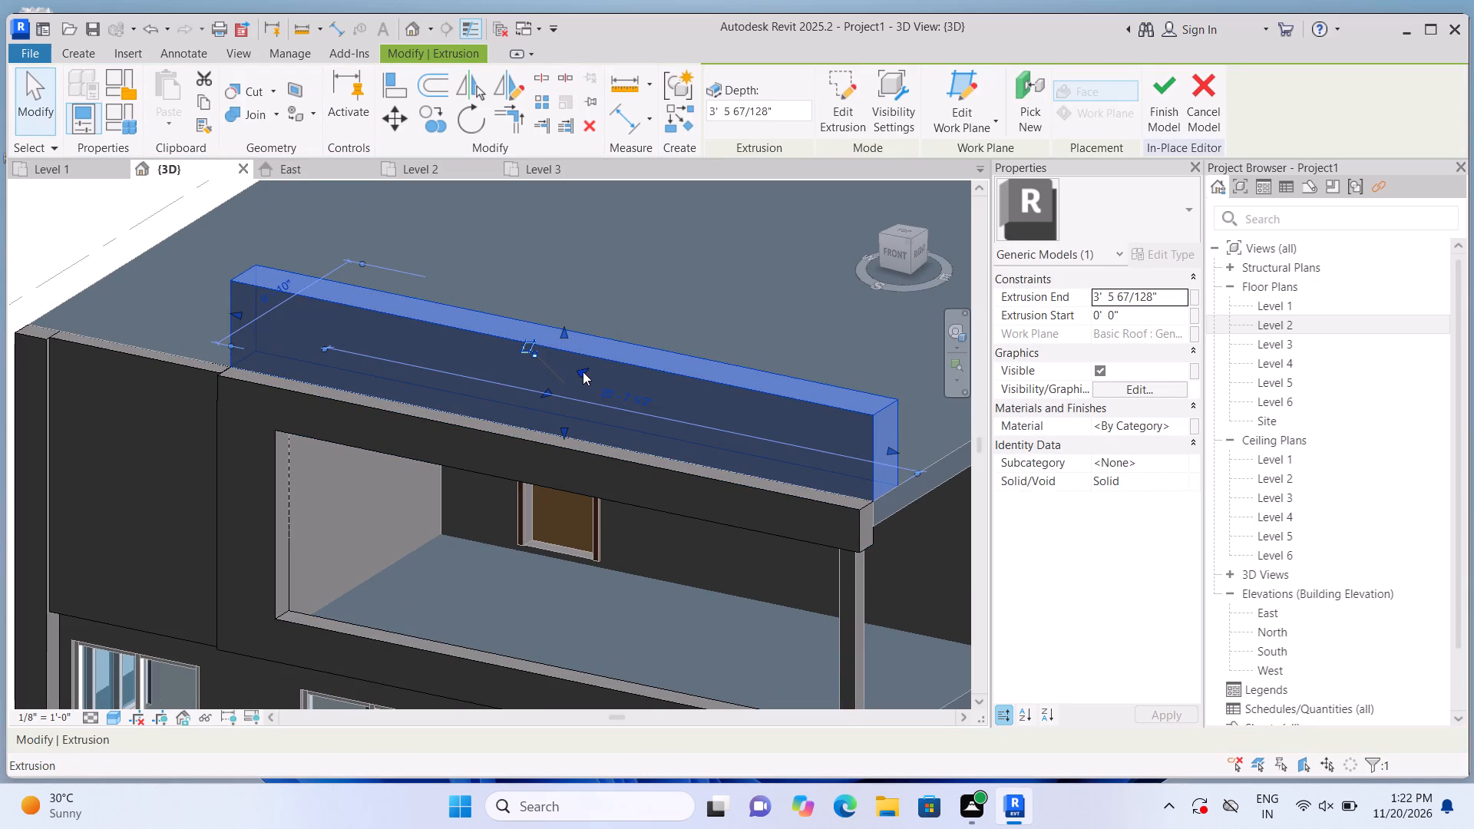
{"action": "left_click_drag", "start_coordinate": [583, 372], "coordinate": [571, 385]}
{"action": "scroll", "coordinate": [597, 368], "scroll_direction": "down", "scroll_amount": 3}
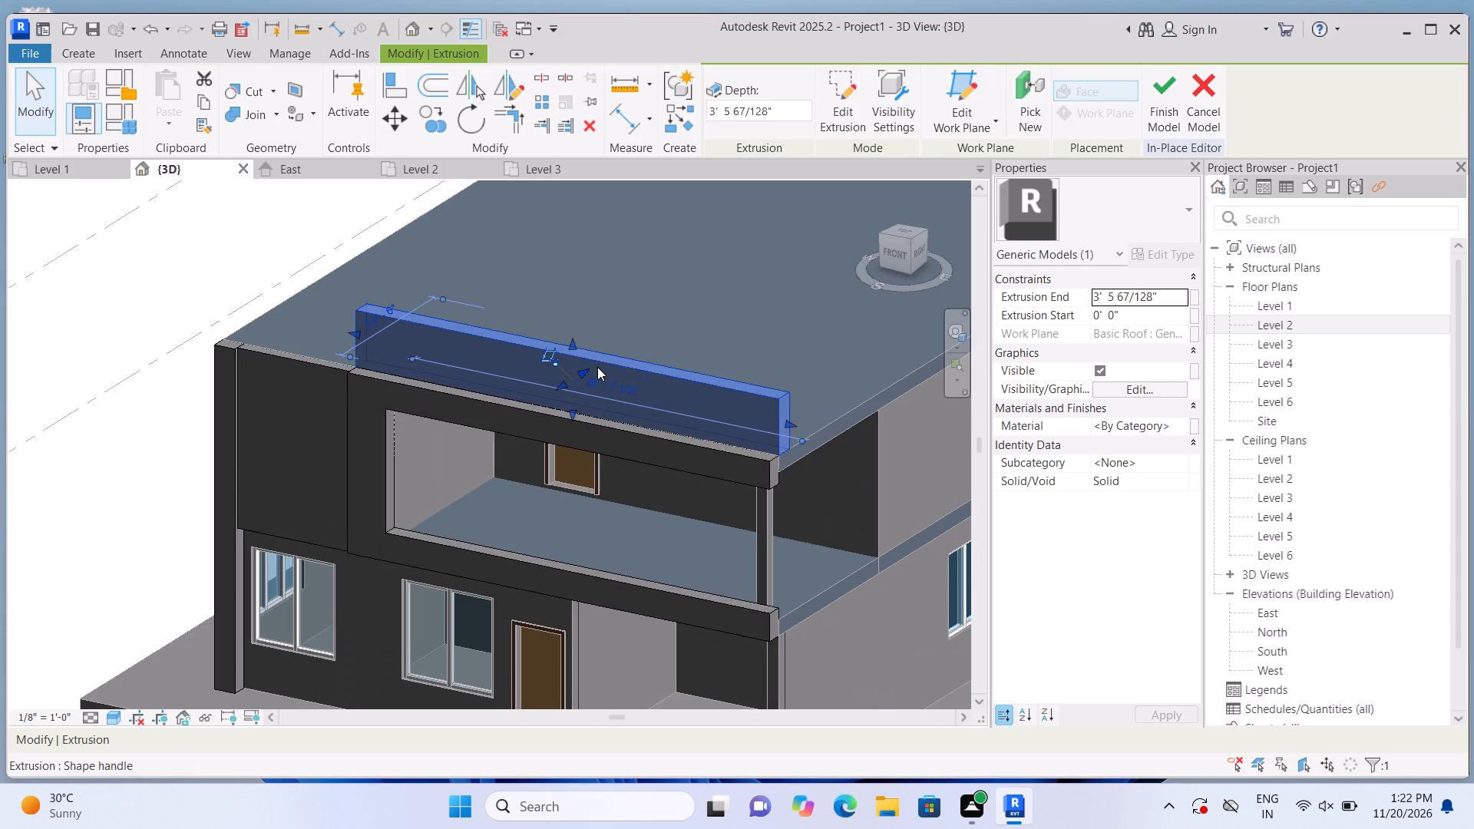
{"action": "key", "text": "Escape"}
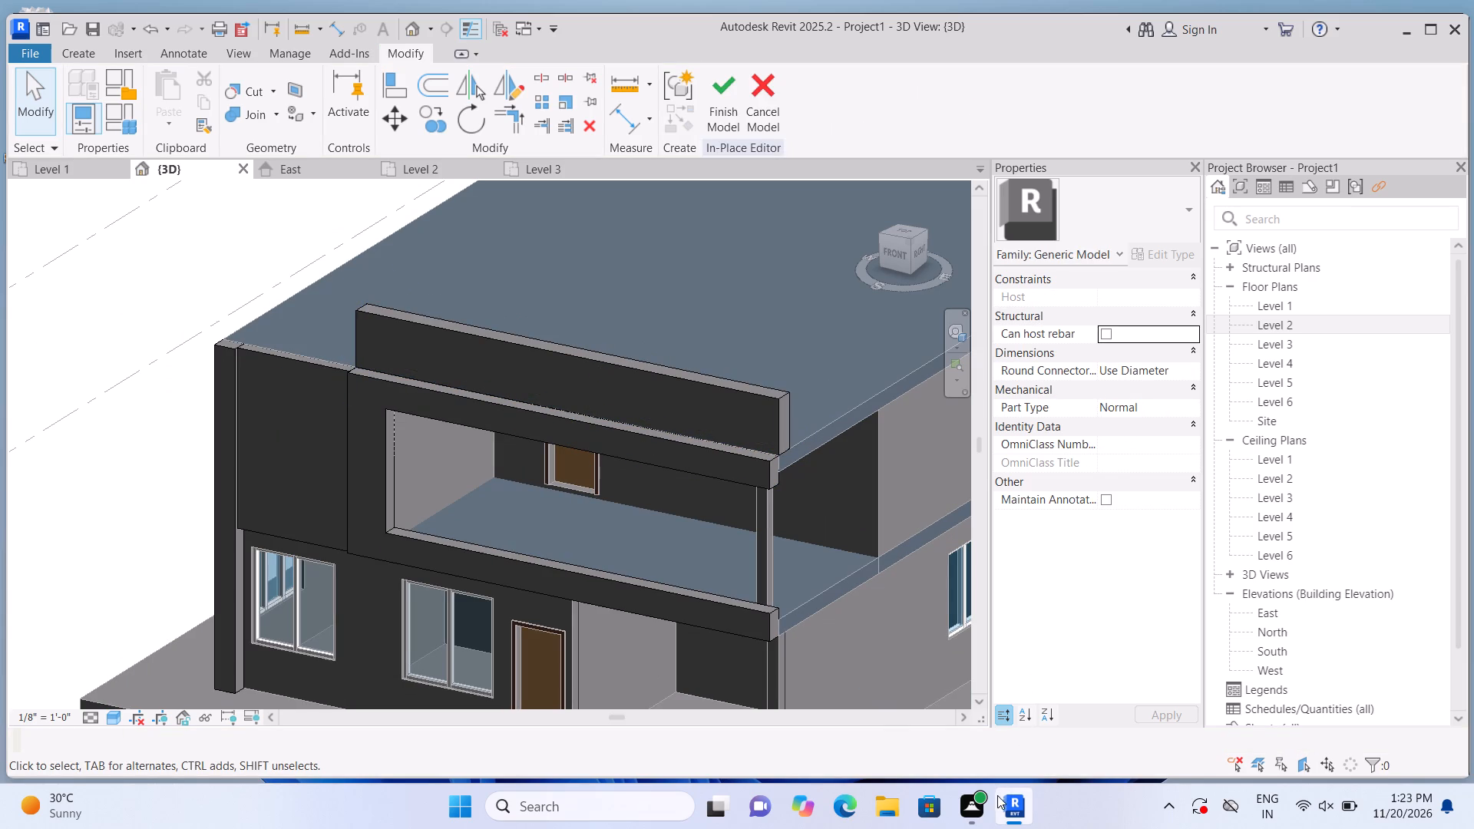
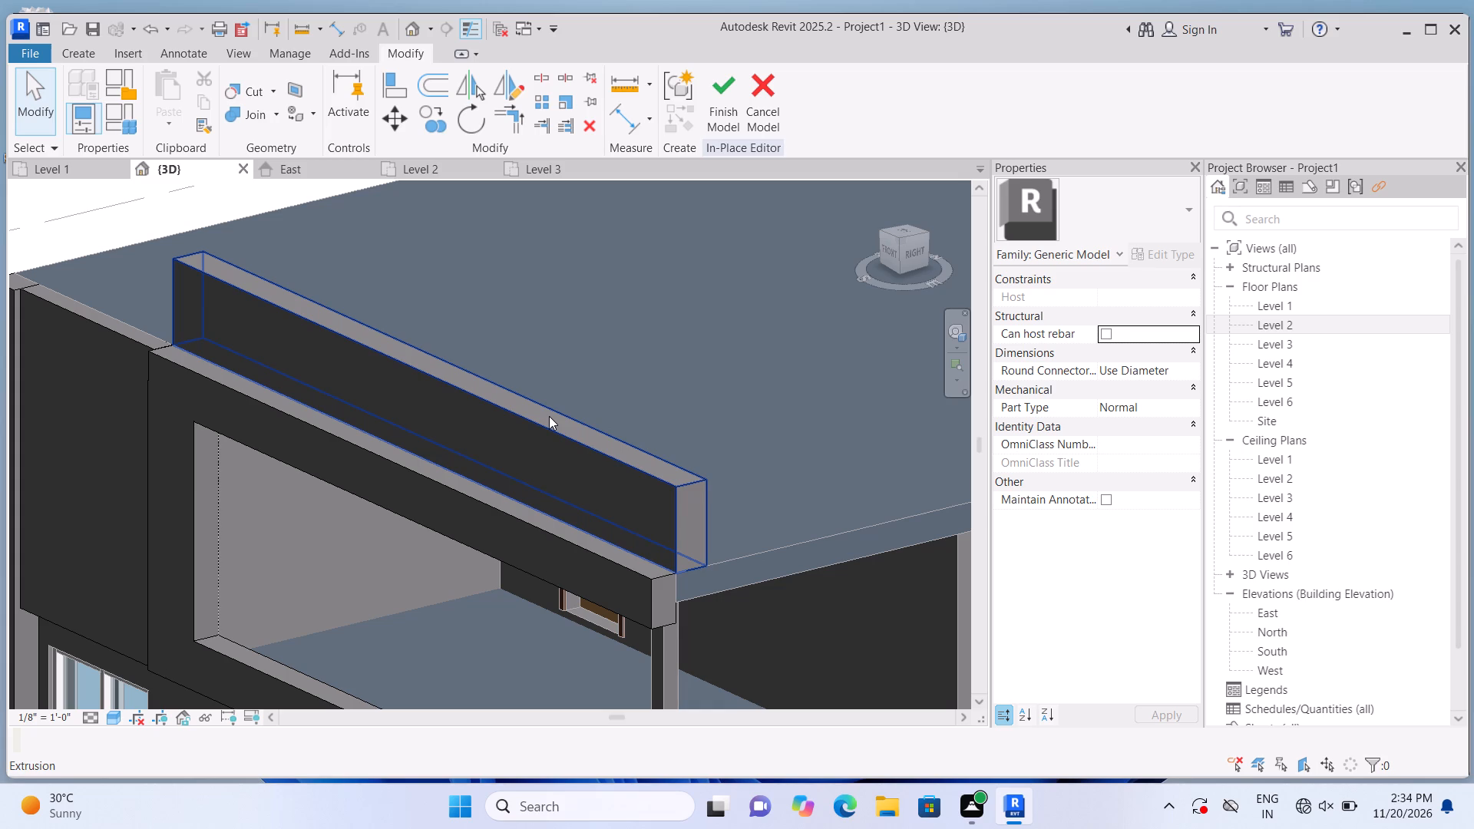
Stretch the upper facade panel's top edge upward above the roof surface, finishing its extrusion sketch.
{"action": "scroll", "coordinate": [549, 416], "scroll_direction": "down", "scroll_amount": 10}
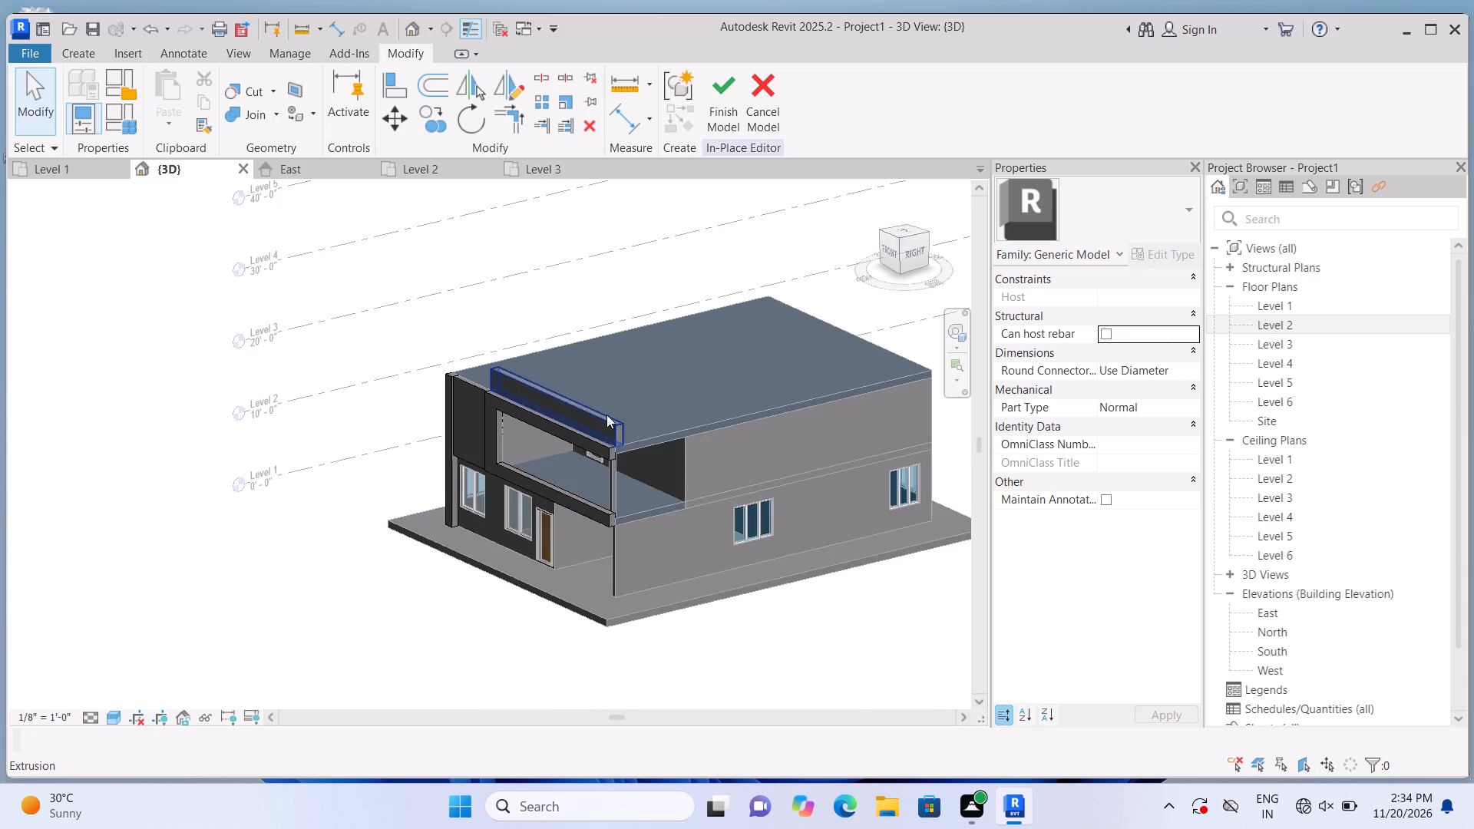
{"action": "scroll", "coordinate": [538, 384], "scroll_direction": "up", "scroll_amount": 4}
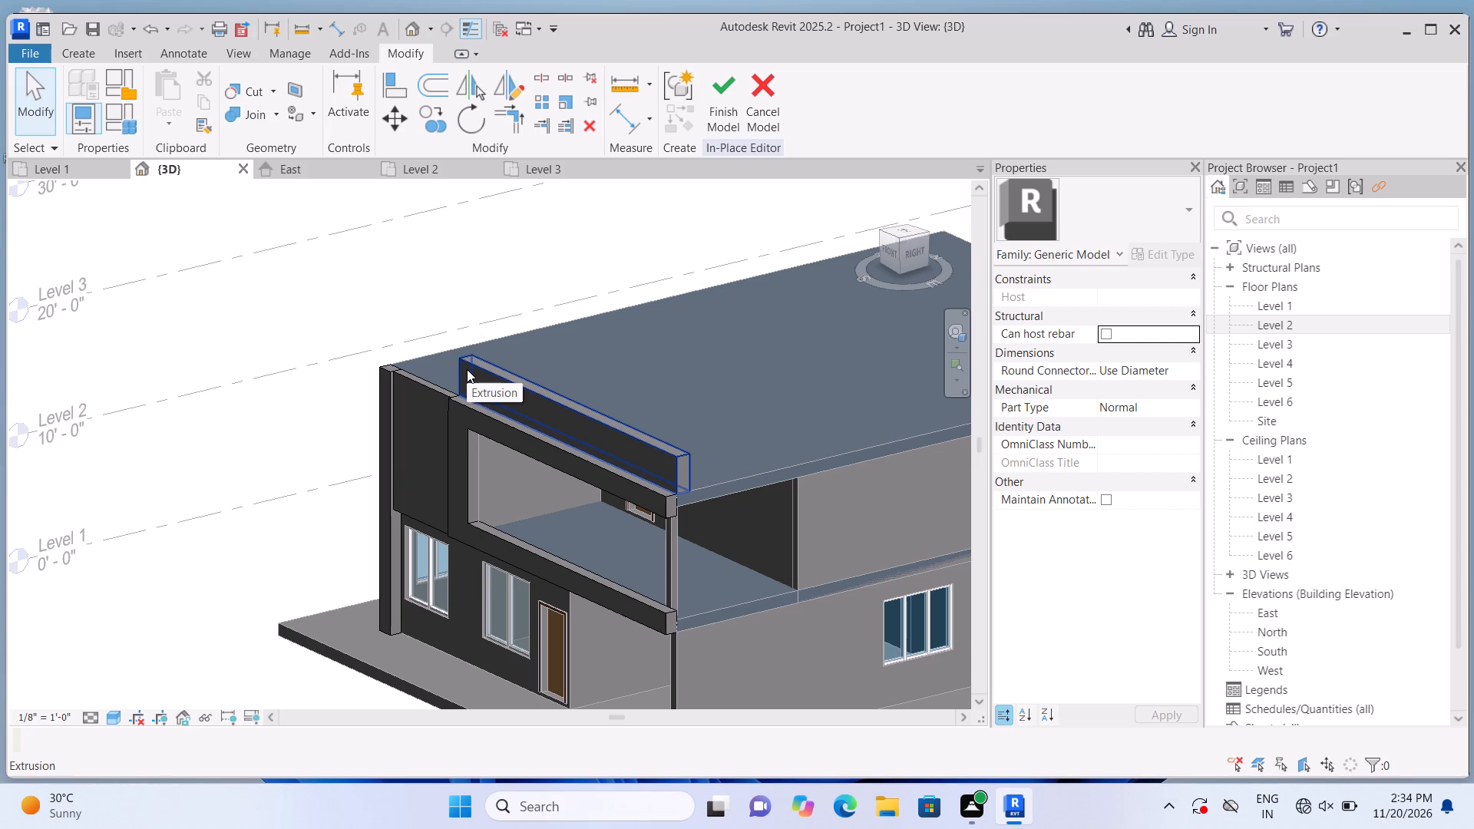
{"action": "scroll", "coordinate": [467, 369], "scroll_direction": "up", "scroll_amount": 1}
{"action": "scroll", "coordinate": [366, 471], "scroll_direction": "up", "scroll_amount": 1}
{"action": "left_click", "coordinate": [424, 403]}
{"action": "scroll", "coordinate": [419, 394], "scroll_direction": "up", "scroll_amount": 2}
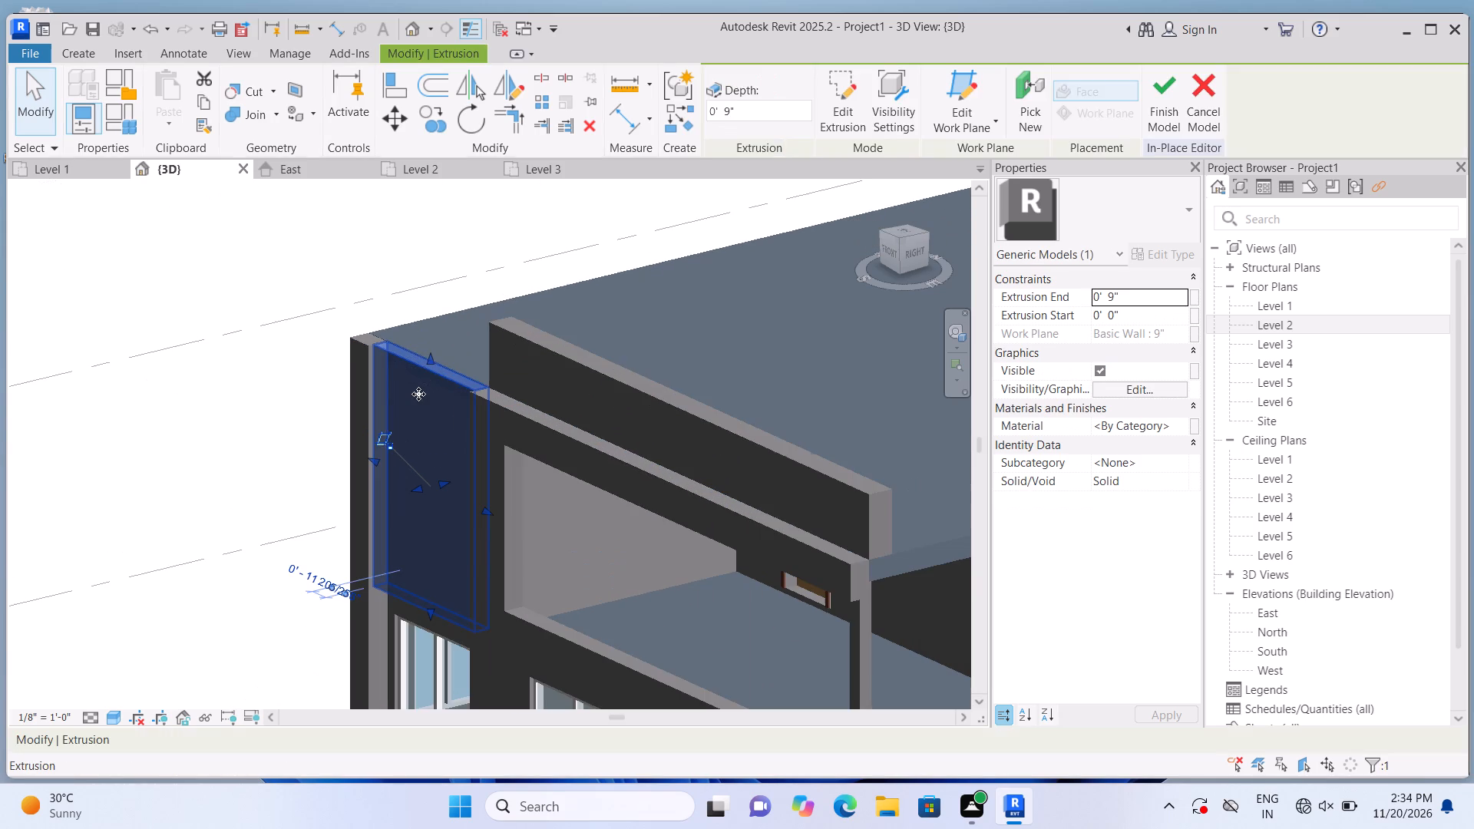
{"action": "scroll", "coordinate": [418, 392], "scroll_direction": "up", "scroll_amount": 1}
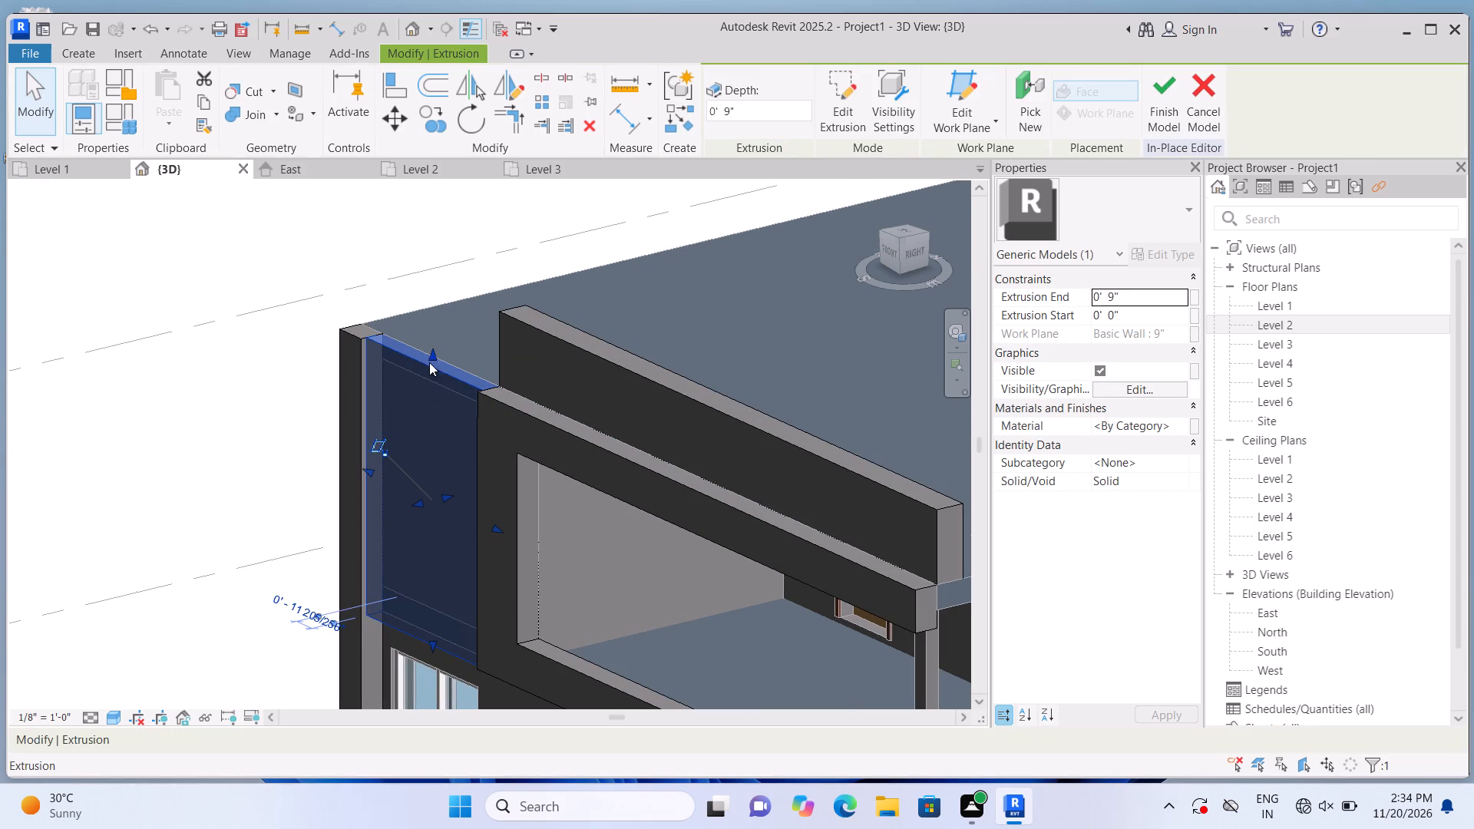
{"action": "left_click_drag", "start_coordinate": [433, 352], "coordinate": [467, 305]}
{"action": "double_click", "coordinate": [467, 305]}
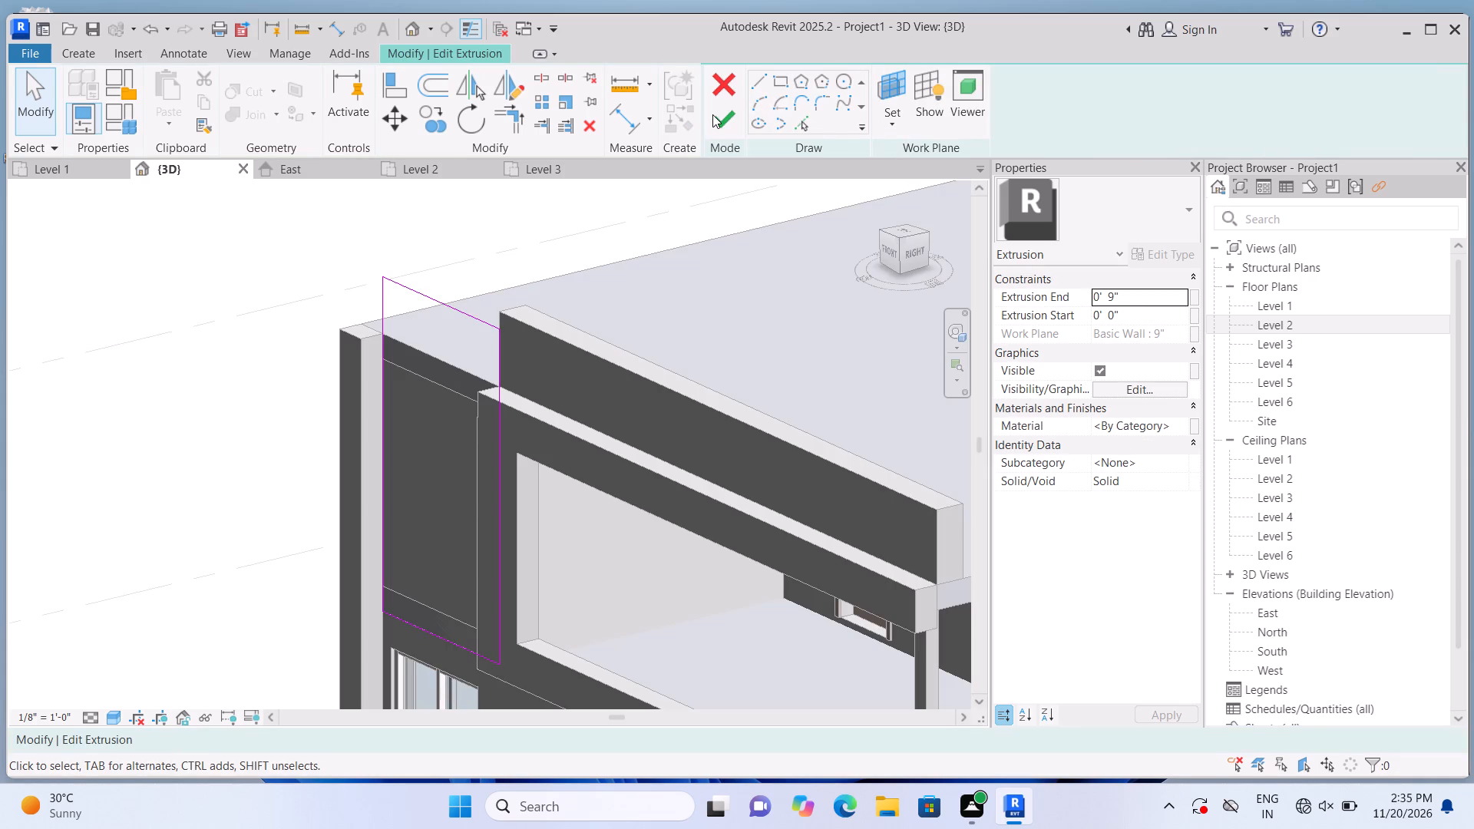
{"action": "left_click", "coordinate": [712, 115]}
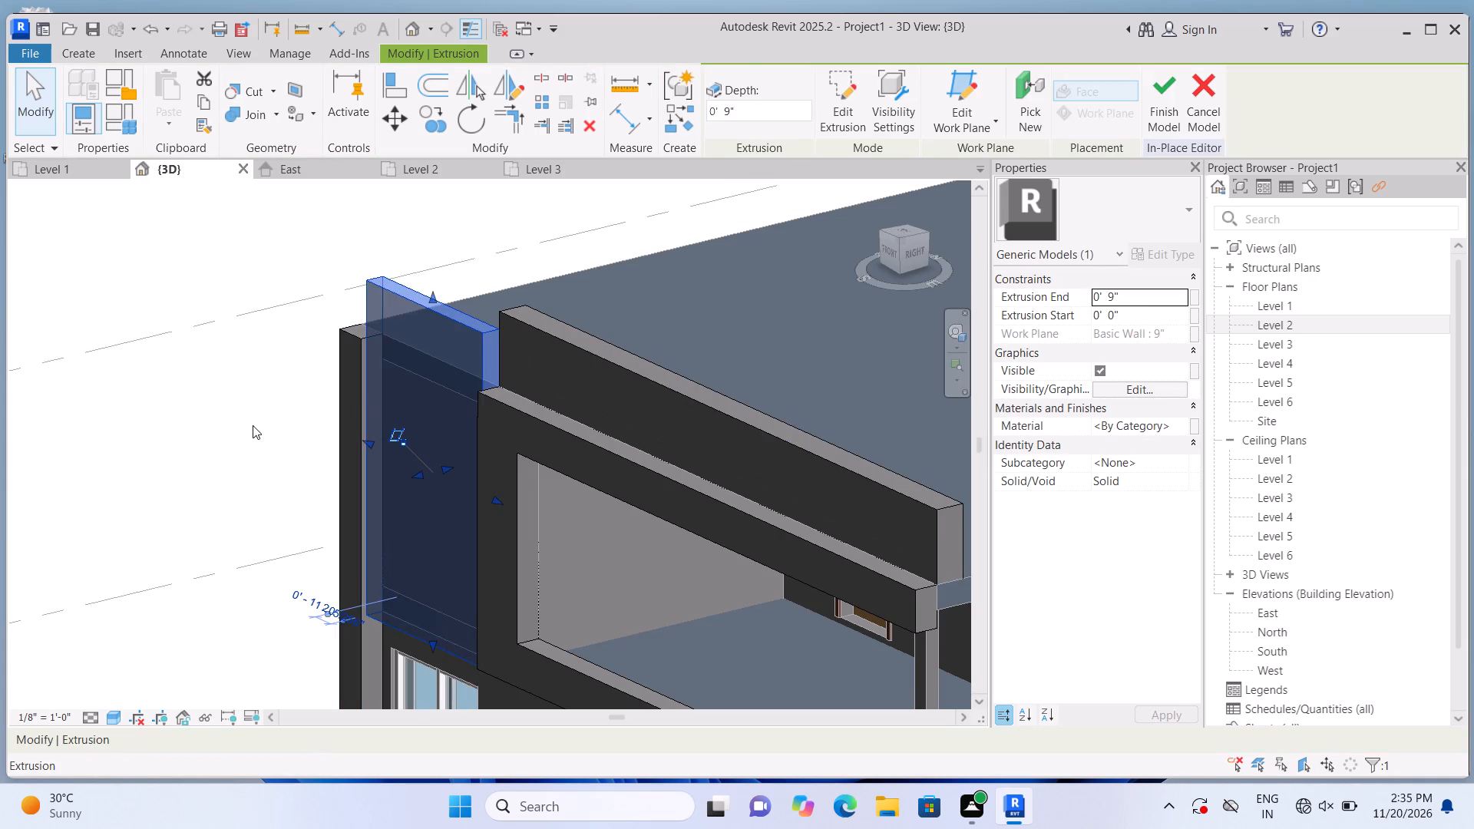
{"action": "left_click", "coordinate": [247, 425]}
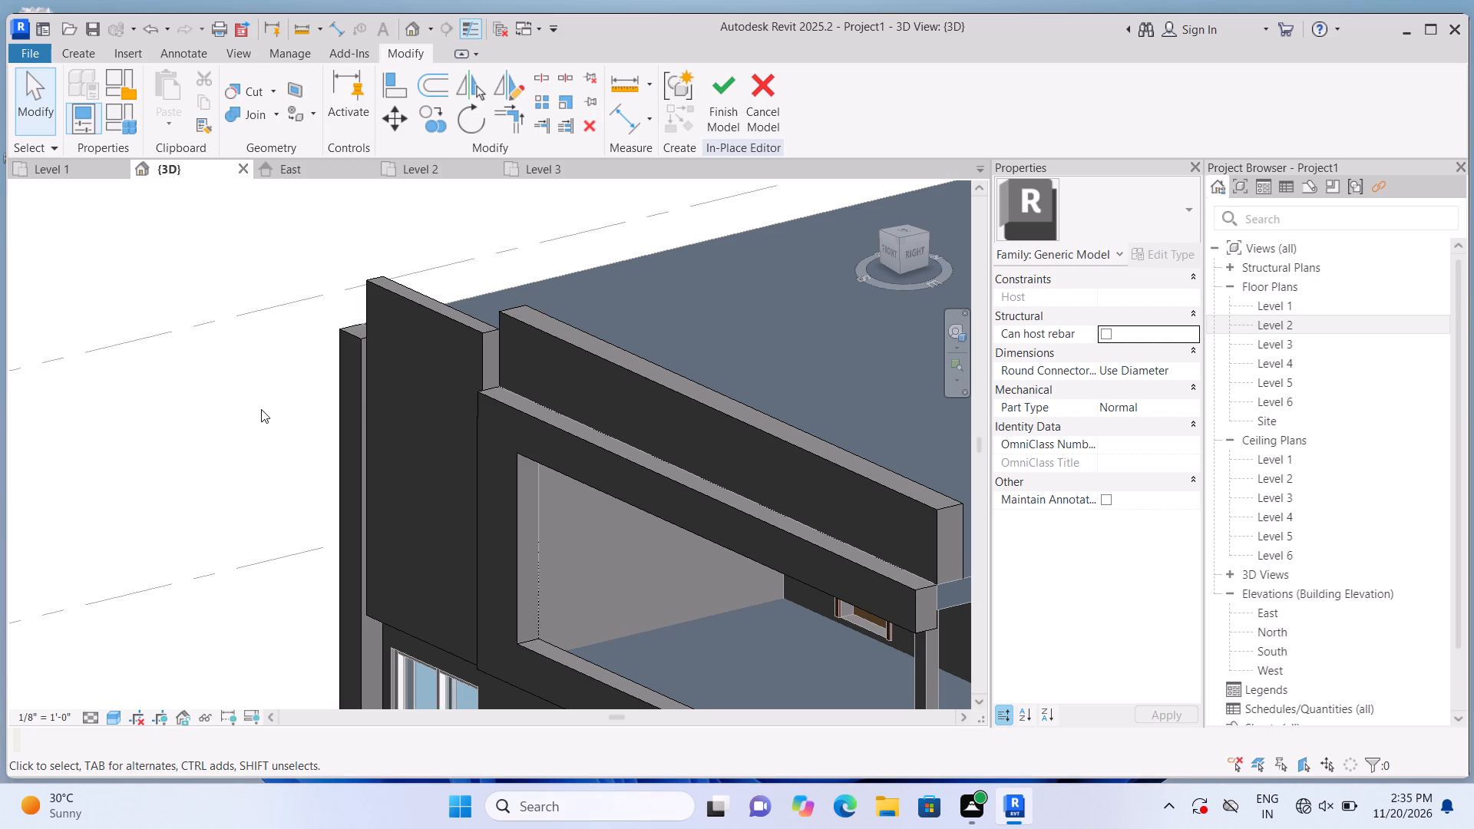
Stretch the corner fin beside the upper facade panel upward to slightly above the panel's top.
{"action": "left_click", "coordinate": [340, 385]}
{"action": "left_click_drag", "start_coordinate": [362, 323], "coordinate": [362, 290]}
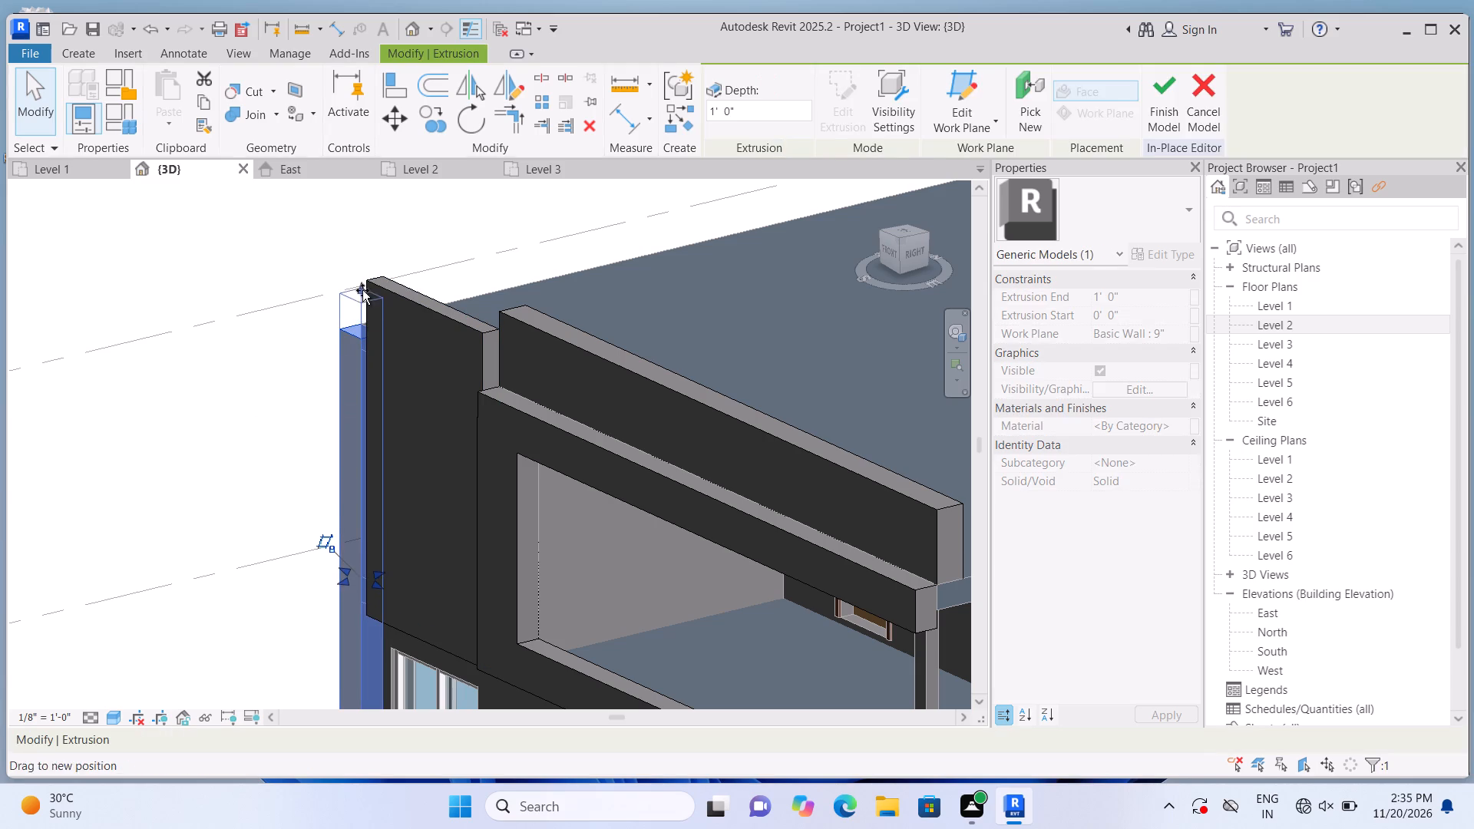
{"action": "left_click_drag", "start_coordinate": [362, 290], "coordinate": [377, 253]}
{"action": "left_click", "coordinate": [153, 526]}
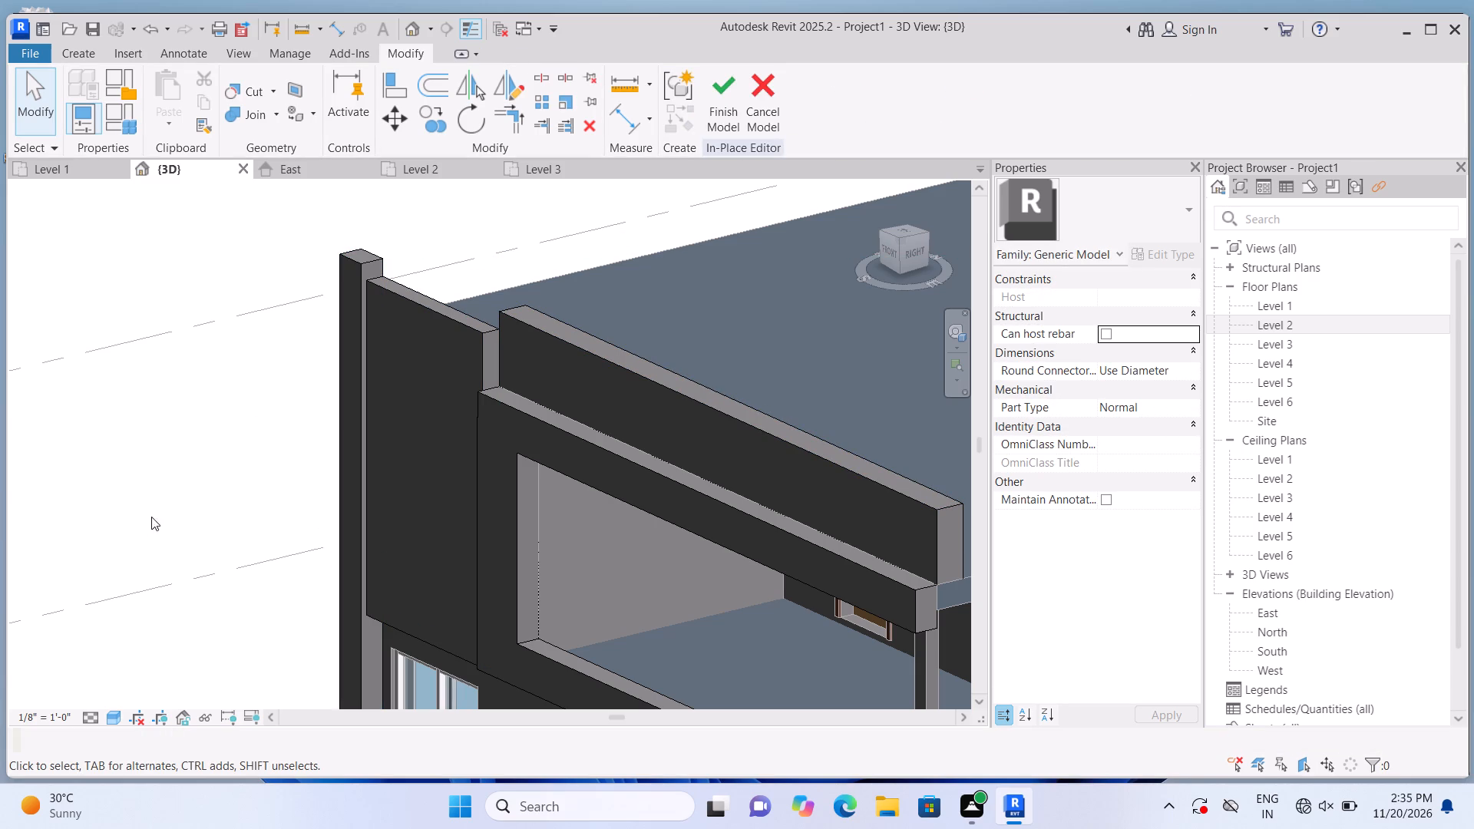
Delete the parapet extrusion on the roof edge behind the balcony frame.
{"action": "left_click", "coordinate": [847, 463]}
{"action": "scroll", "coordinate": [812, 461], "scroll_direction": "up", "scroll_amount": 1}
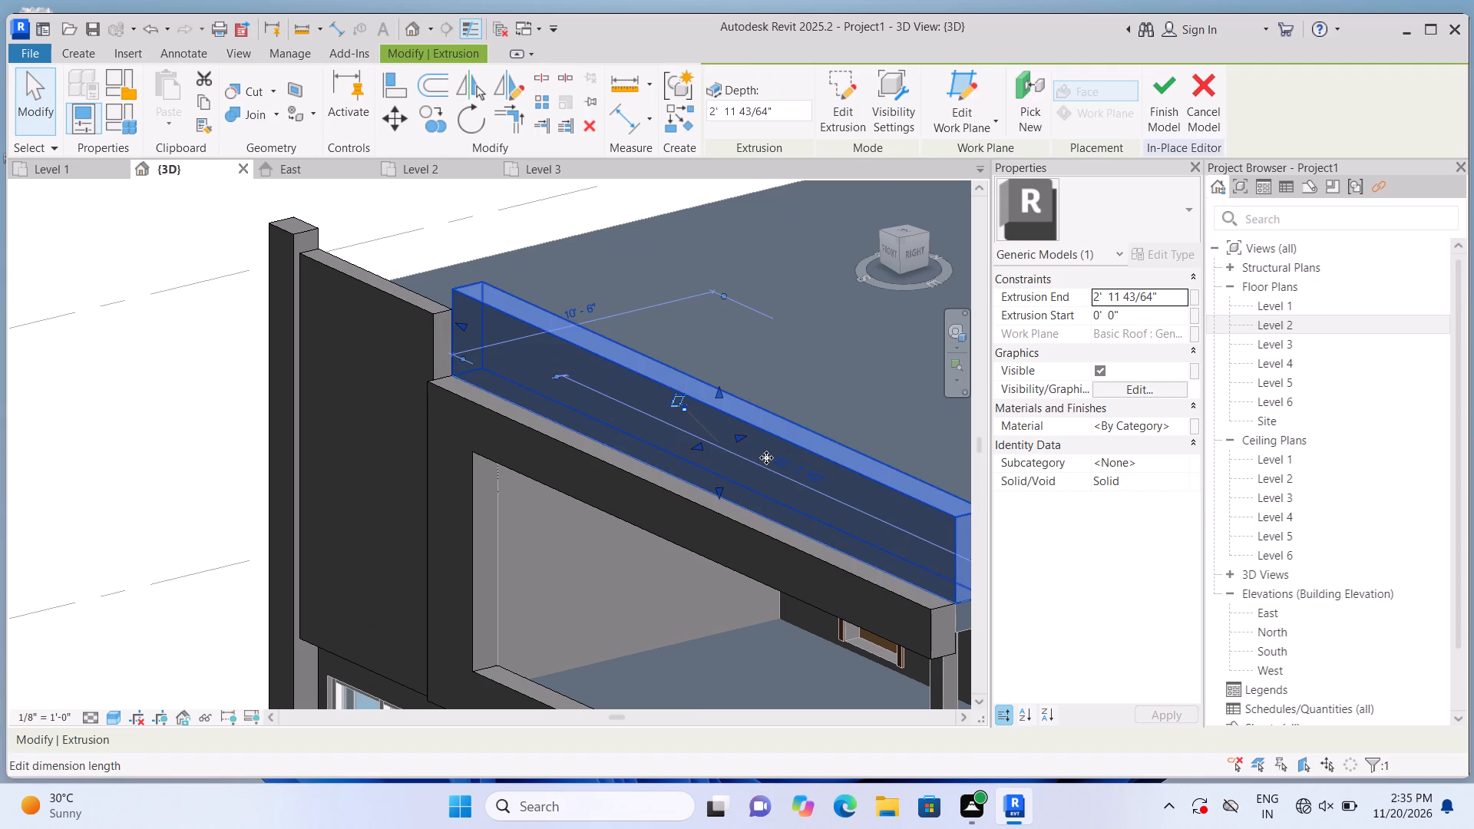
{"action": "key", "text": "Delete"}
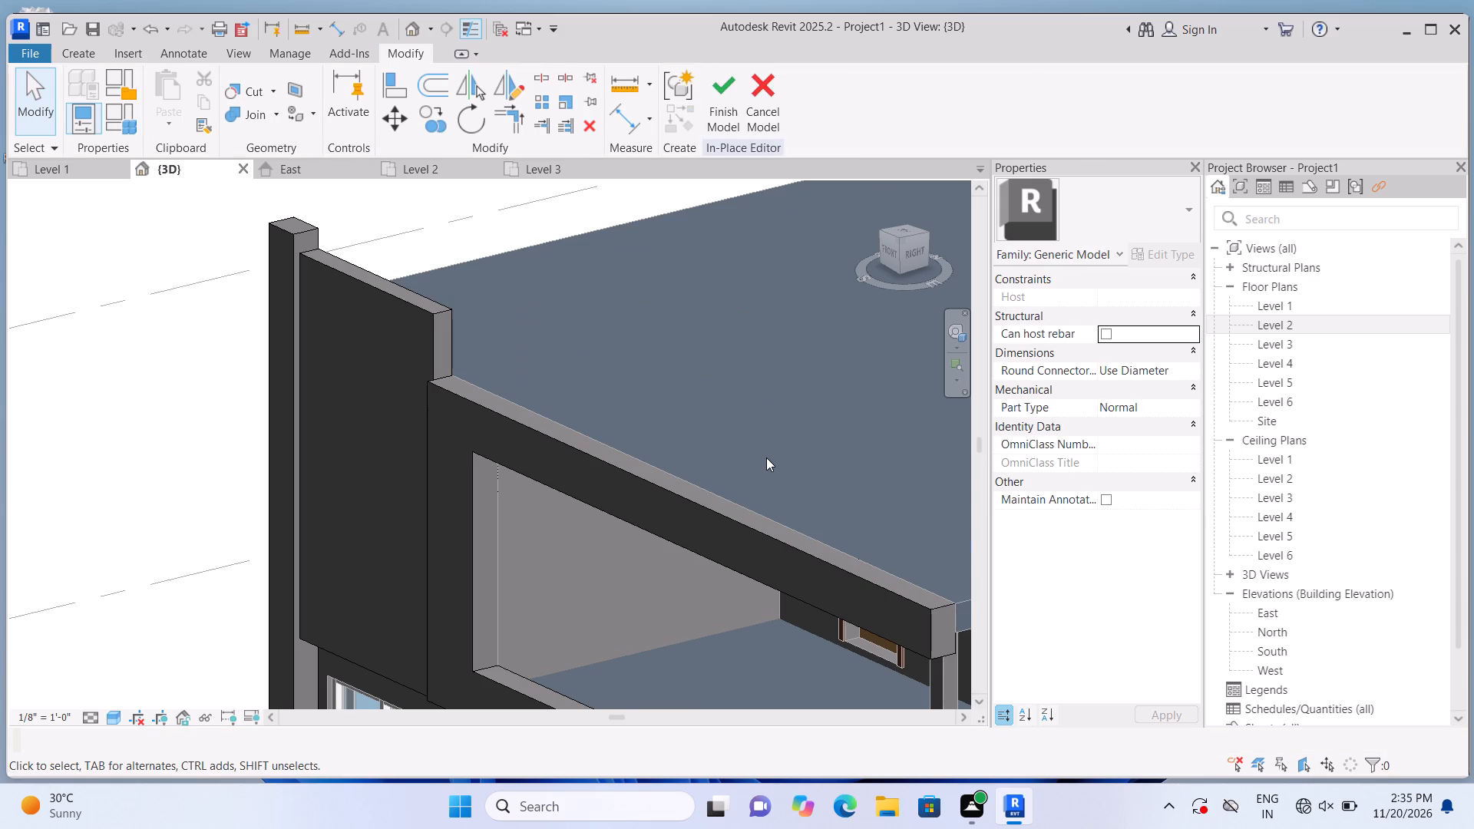
Start a new extrusion and set its work plane to the top face of the balcony frame's upper beam.
{"action": "scroll", "coordinate": [766, 457], "scroll_direction": "down", "scroll_amount": 3}
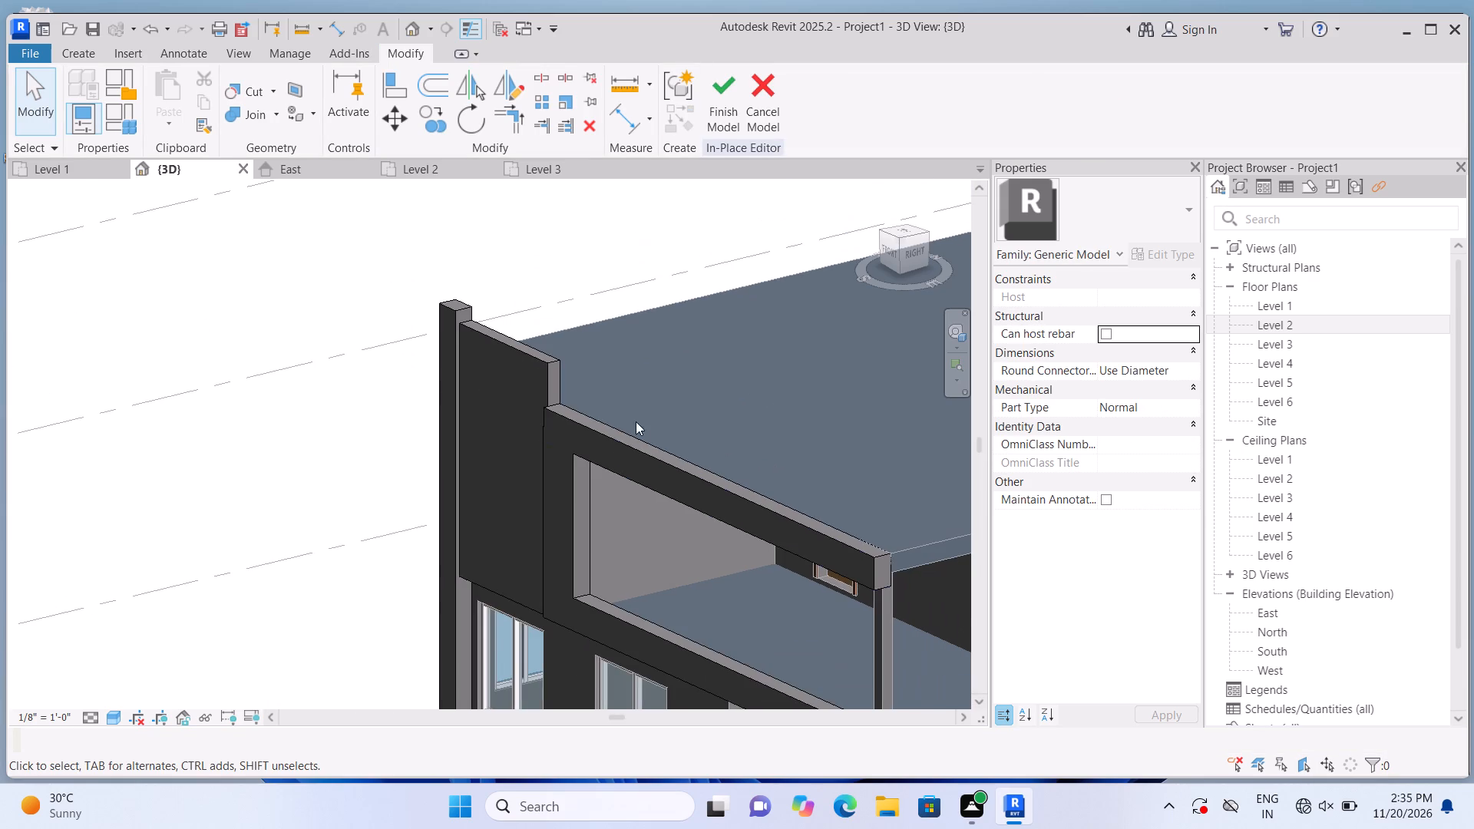
{"action": "scroll", "coordinate": [593, 425], "scroll_direction": "up", "scroll_amount": 1}
{"action": "middle_click_drag", "start_coordinate": [764, 408], "coordinate": [583, 372]}
{"action": "middle_click", "coordinate": [583, 372]}
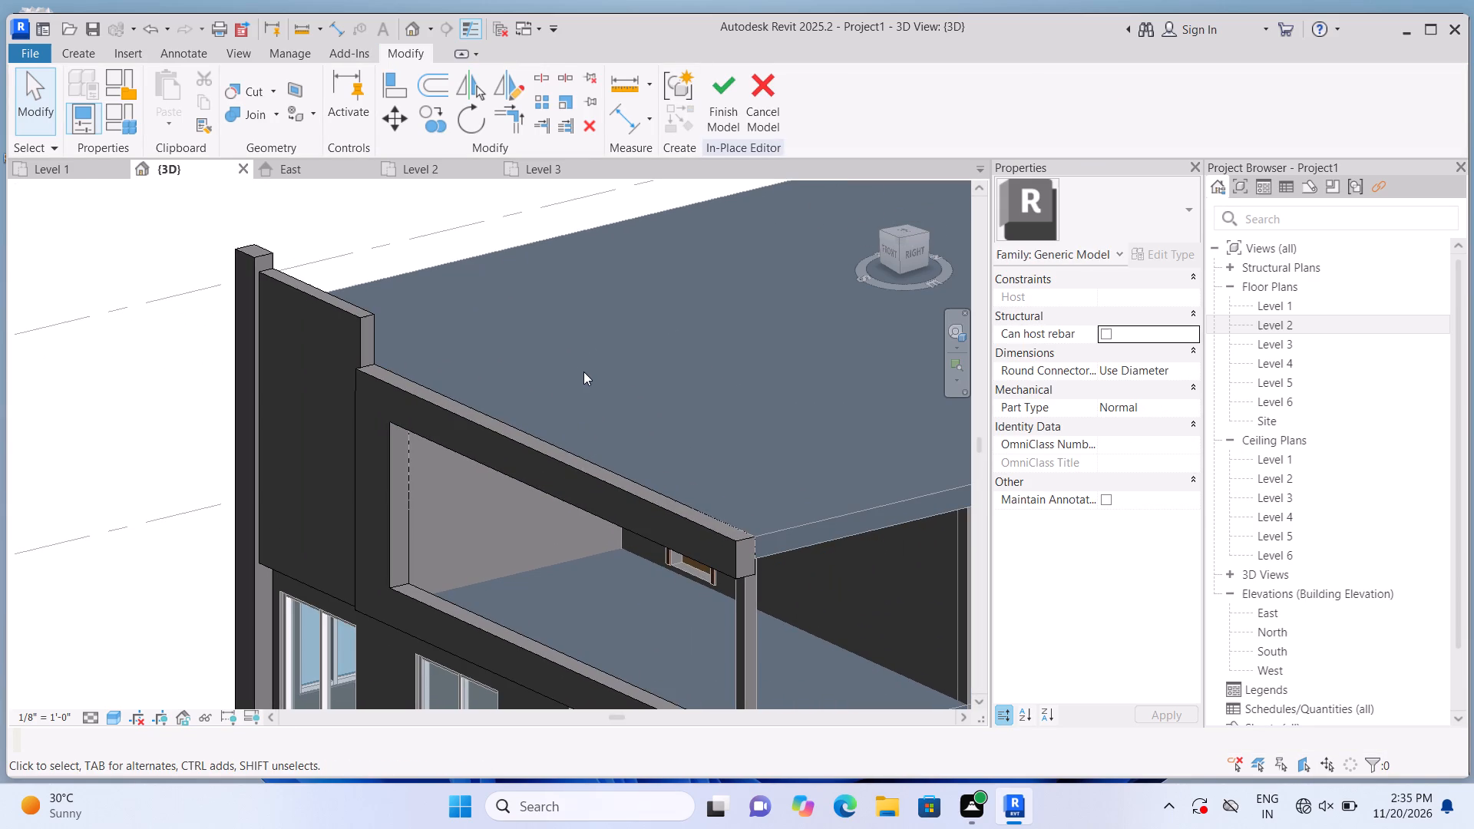
{"action": "scroll", "coordinate": [641, 439], "scroll_direction": "up", "scroll_amount": 1}
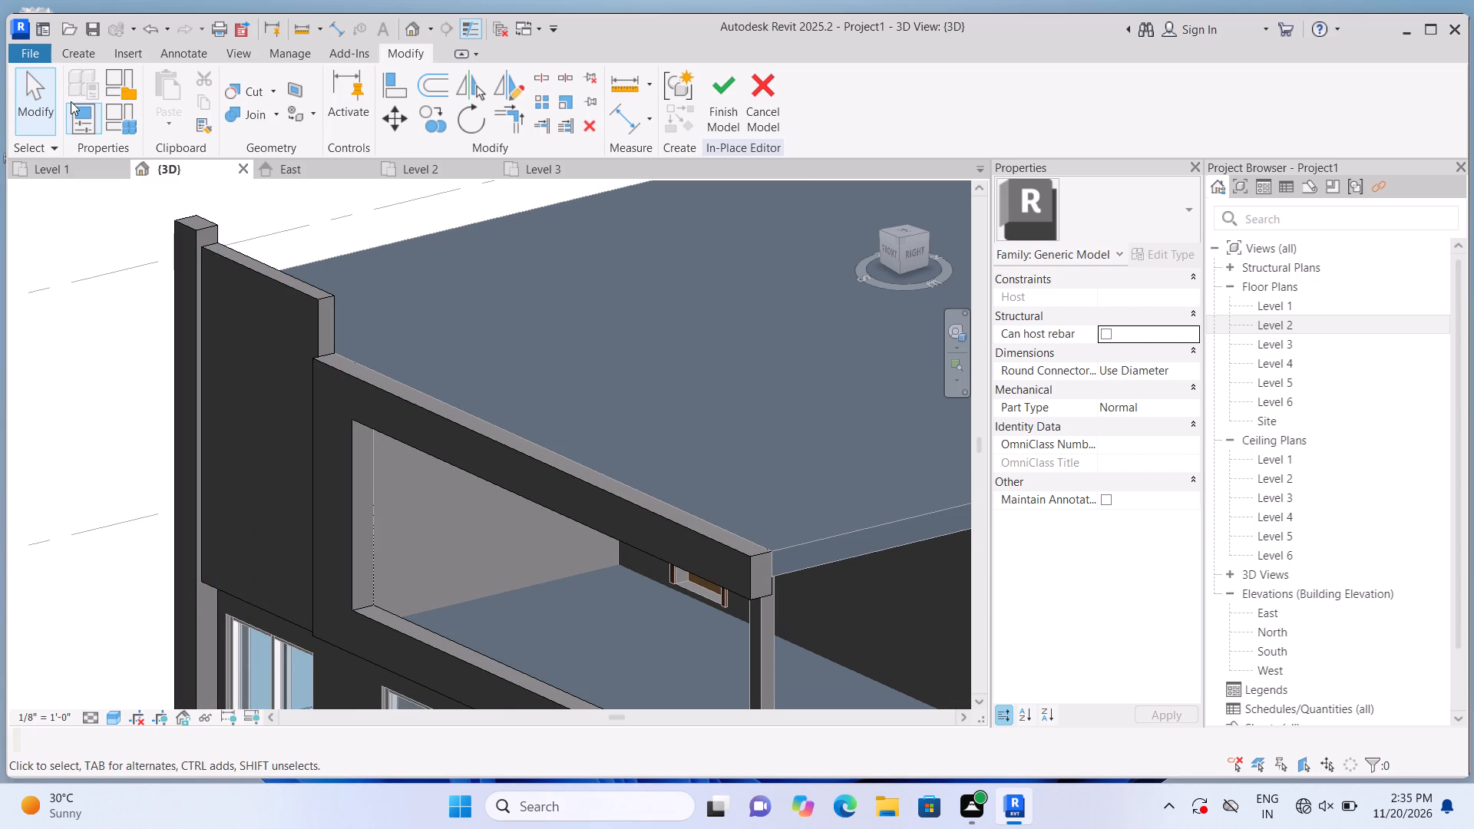
{"action": "left_click", "coordinate": [88, 45]}
{"action": "left_click", "coordinate": [88, 52]}
{"action": "left_click", "coordinate": [170, 85]}
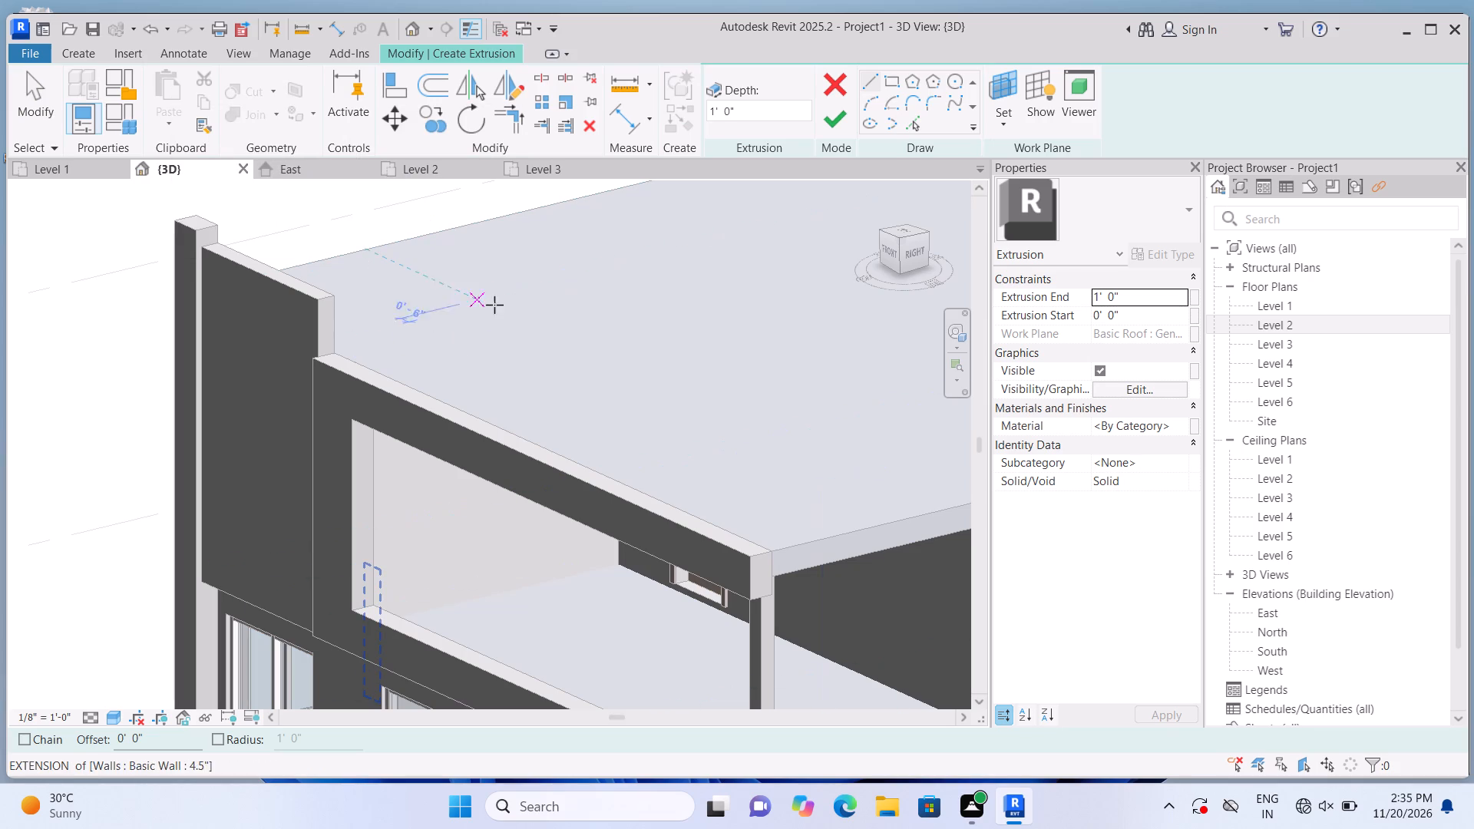
{"action": "middle_click_drag", "start_coordinate": [504, 311], "coordinate": [405, 323], "text": "shift"}
{"action": "scroll", "coordinate": [444, 319], "scroll_direction": "down", "scroll_amount": 6}
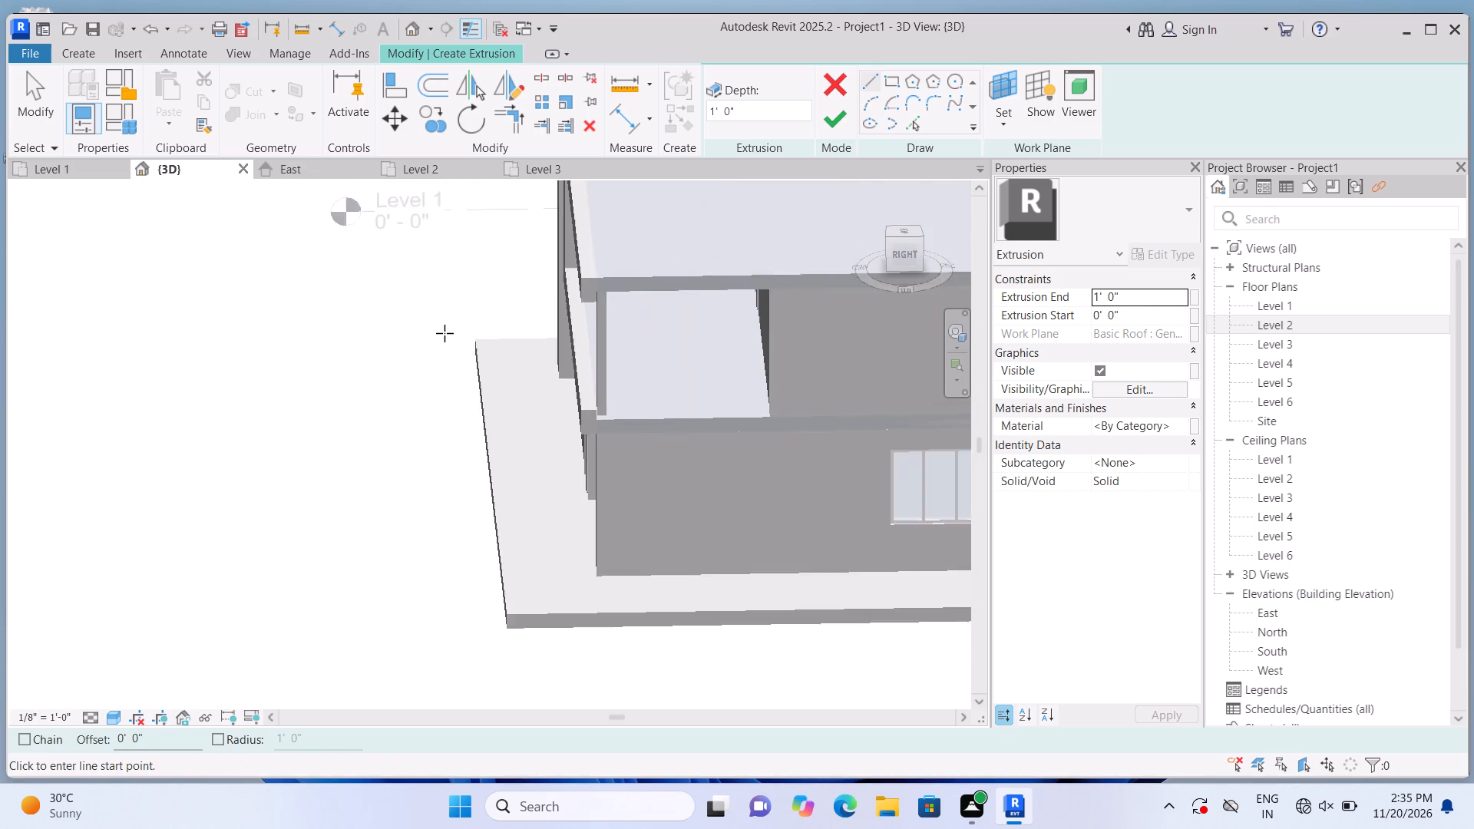
{"action": "scroll", "coordinate": [445, 333], "scroll_direction": "down", "scroll_amount": 7}
{"action": "scroll", "coordinate": [562, 270], "scroll_direction": "up", "scroll_amount": 4}
{"action": "middle_click_drag", "start_coordinate": [532, 342], "coordinate": [458, 352], "text": "shift"}
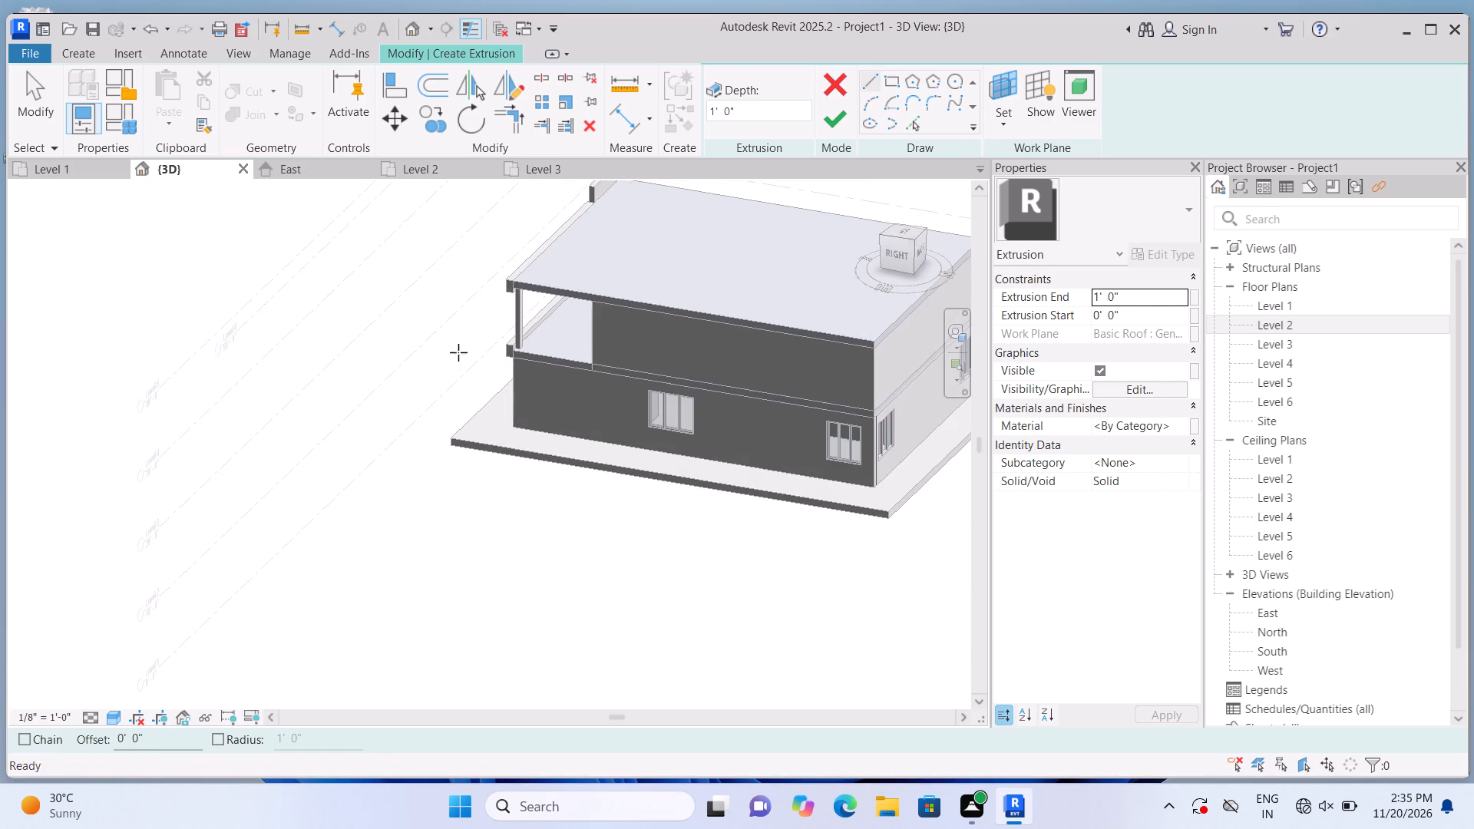
{"action": "middle_click_drag", "start_coordinate": [570, 243], "coordinate": [547, 355]}
{"action": "scroll", "coordinate": [563, 332], "scroll_direction": "up", "scroll_amount": 7}
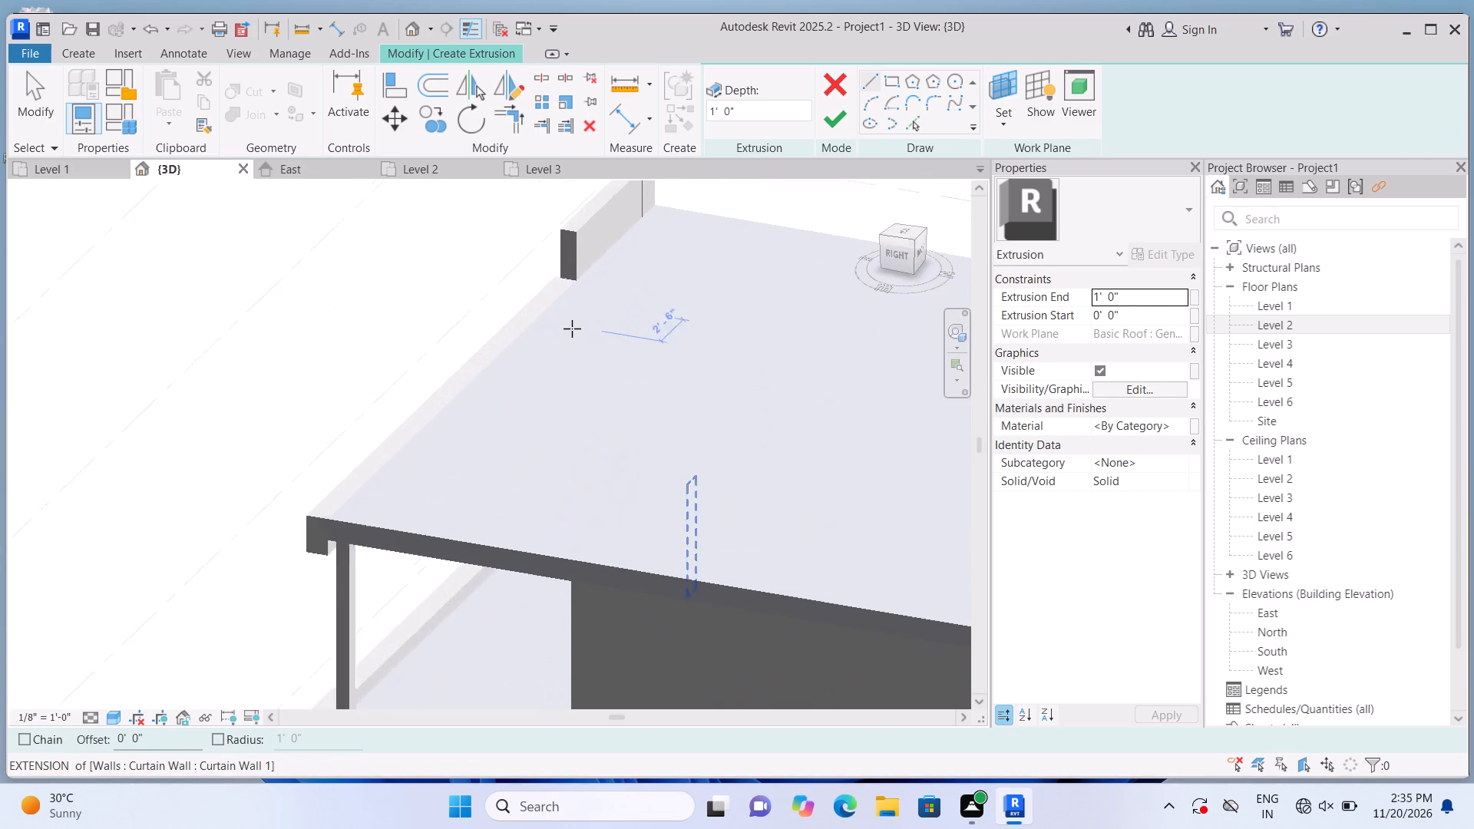
{"action": "scroll", "coordinate": [572, 329], "scroll_direction": "up", "scroll_amount": 4}
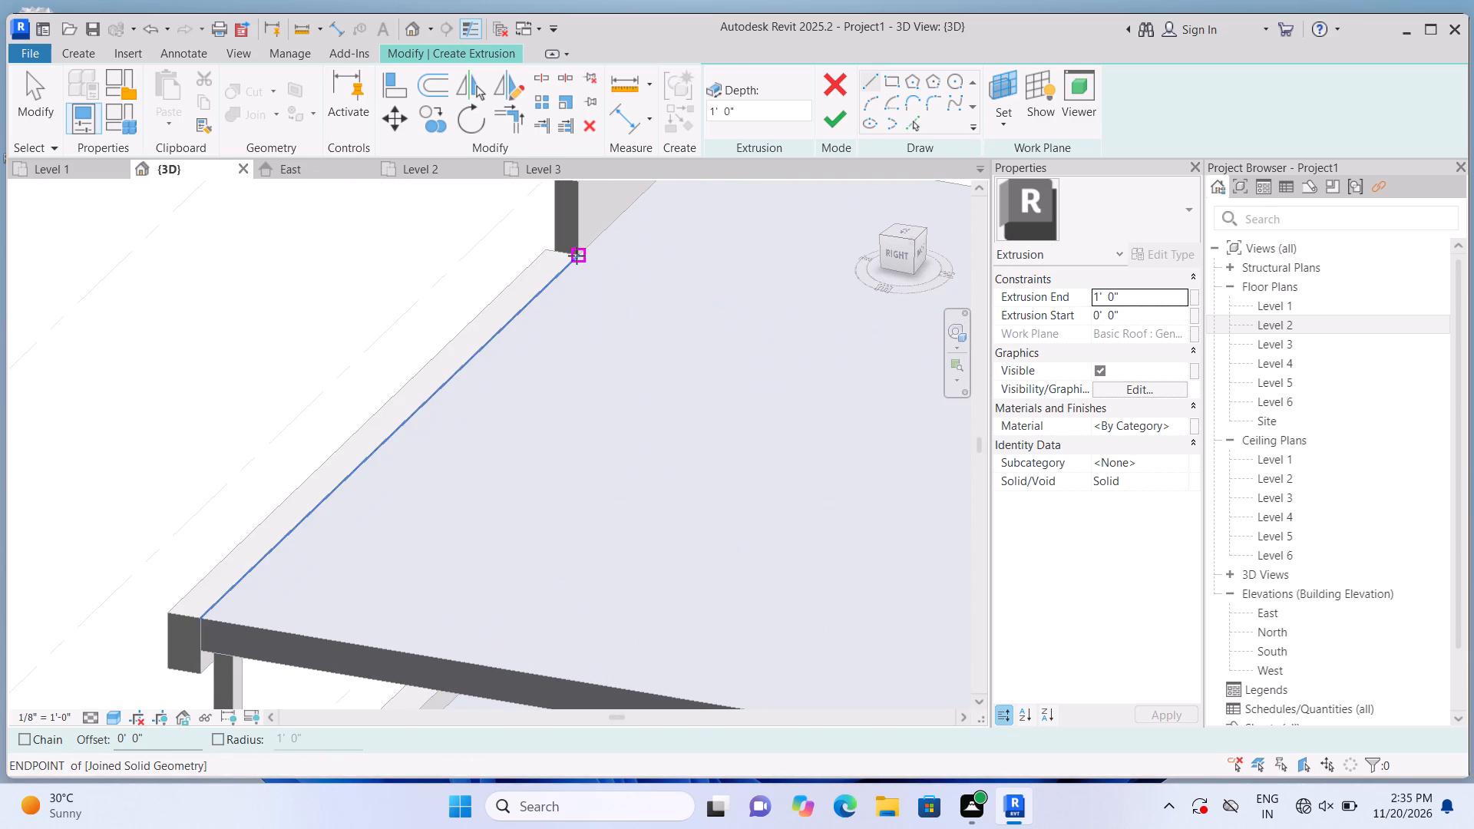
{"action": "left_click", "coordinate": [577, 256]}
{"action": "key", "text": "Escape"}
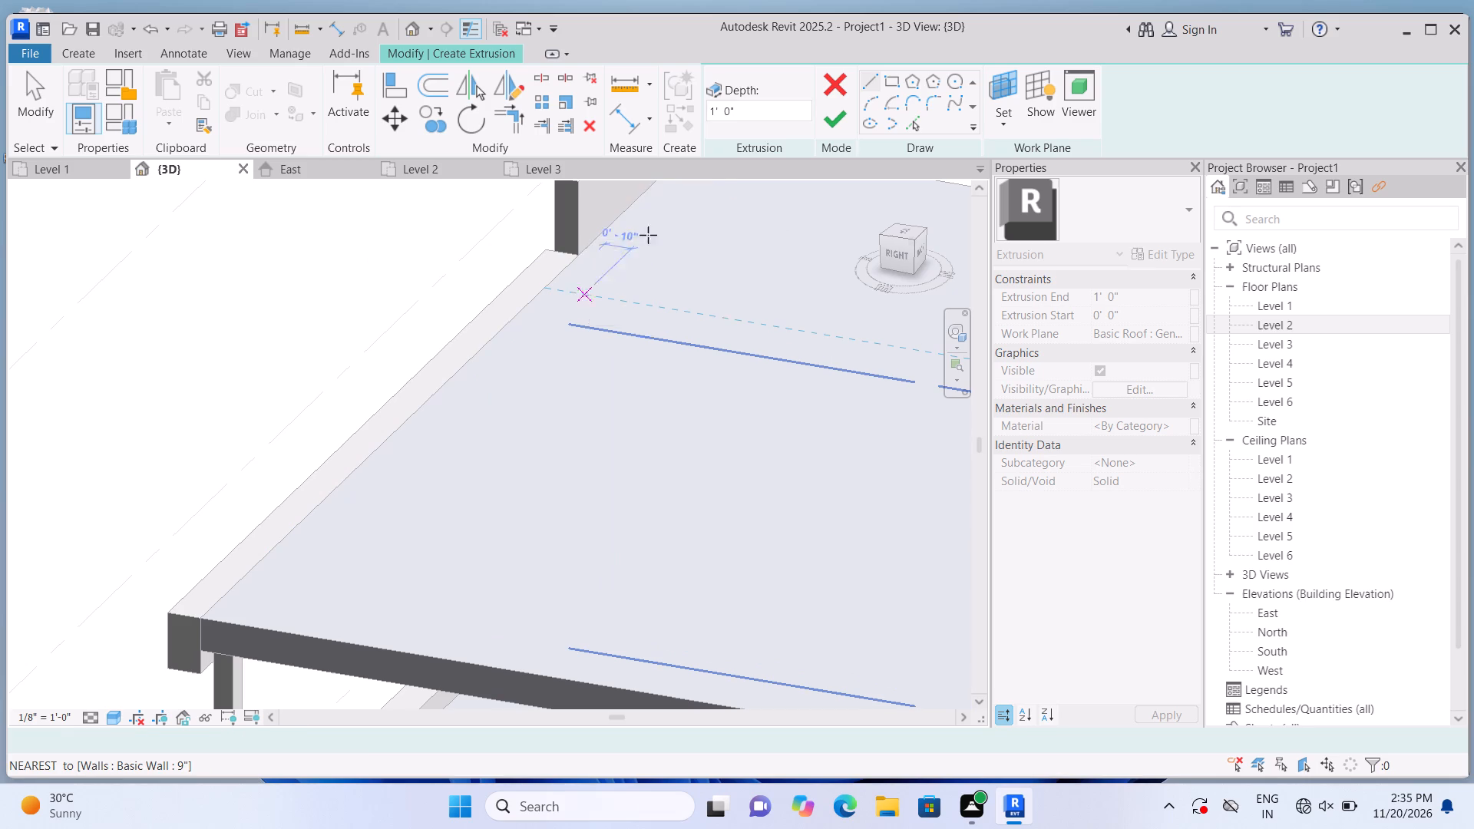
{"action": "left_click", "coordinate": [1001, 129]}
{"action": "left_click", "coordinate": [1024, 184]}
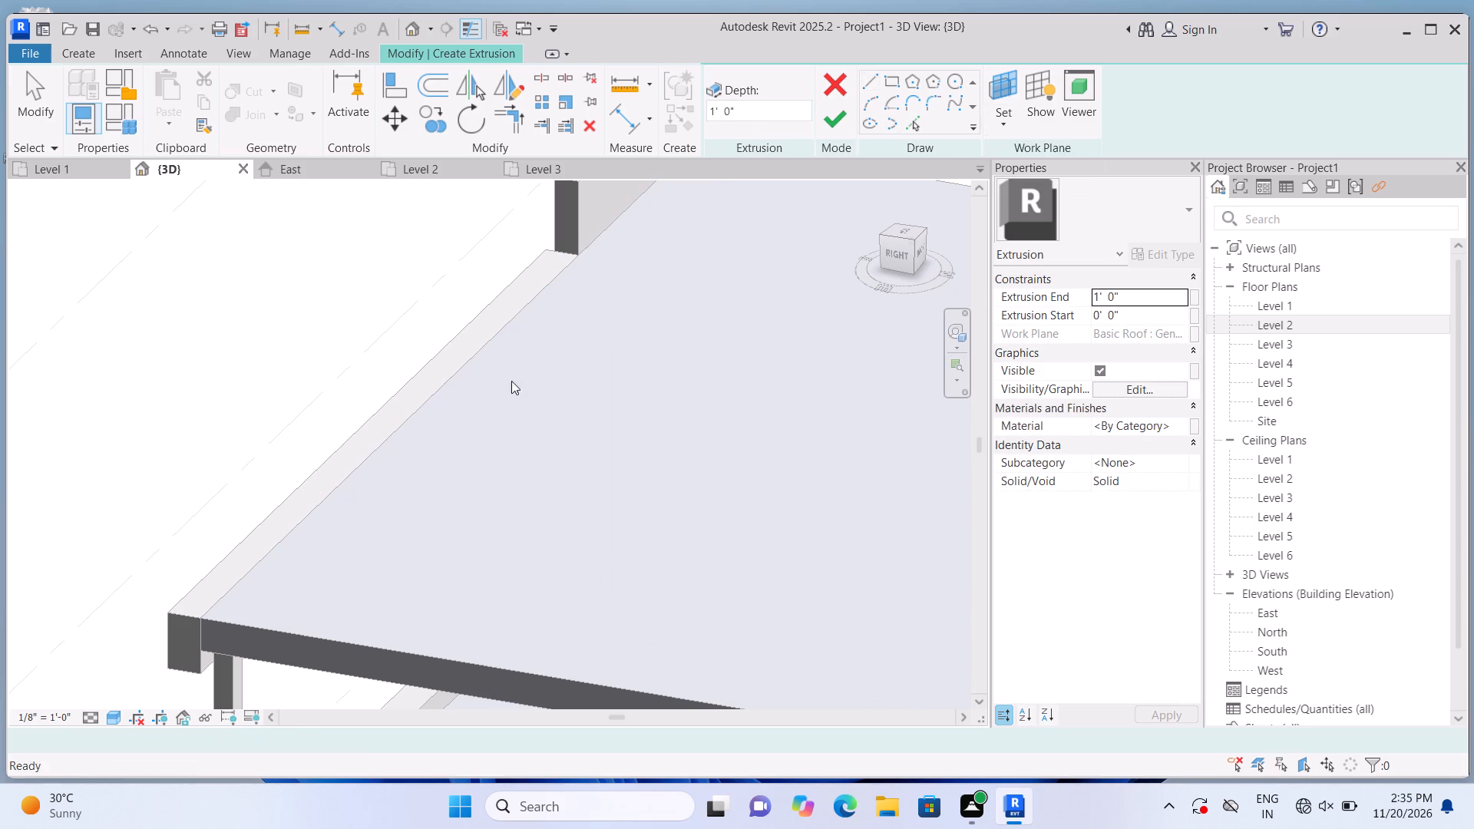
{"action": "left_click", "coordinate": [395, 409]}
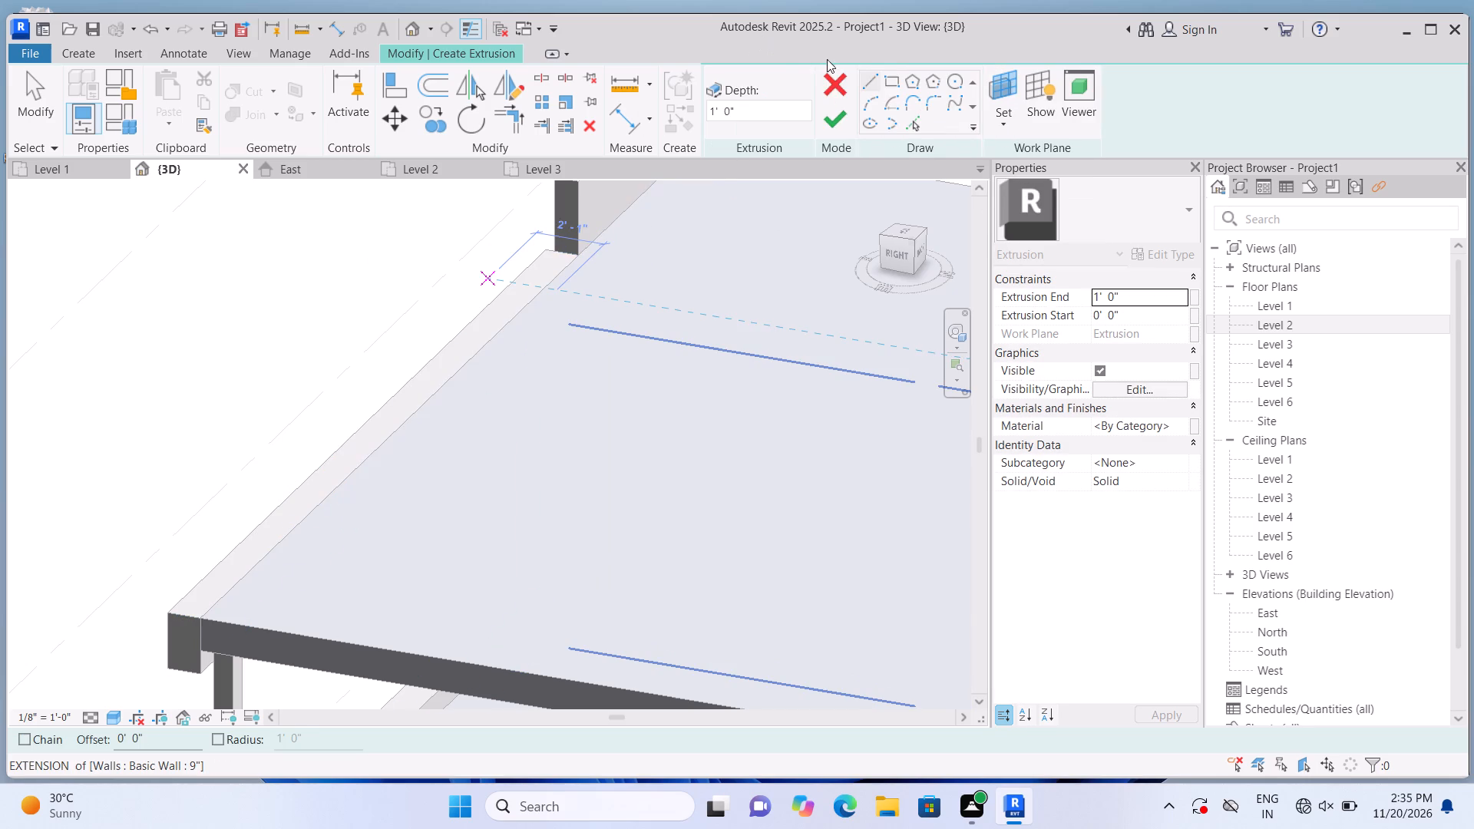
Extrude a rectangle about 9" wide and 11' 4" long, 1' high, on the upper beam from its outer end.
{"action": "left_click", "coordinate": [887, 79]}
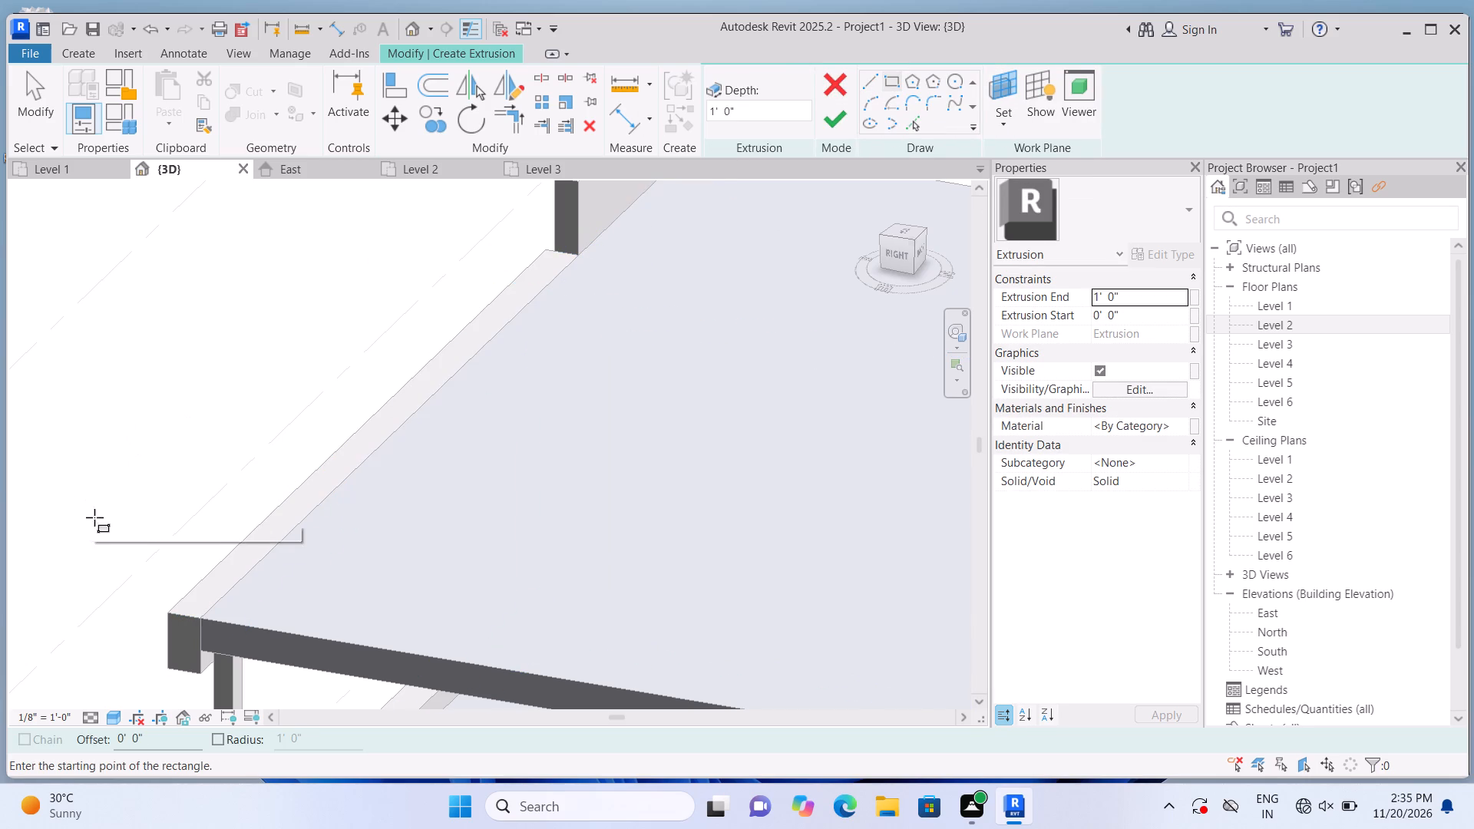
{"action": "left_click", "coordinate": [203, 616]}
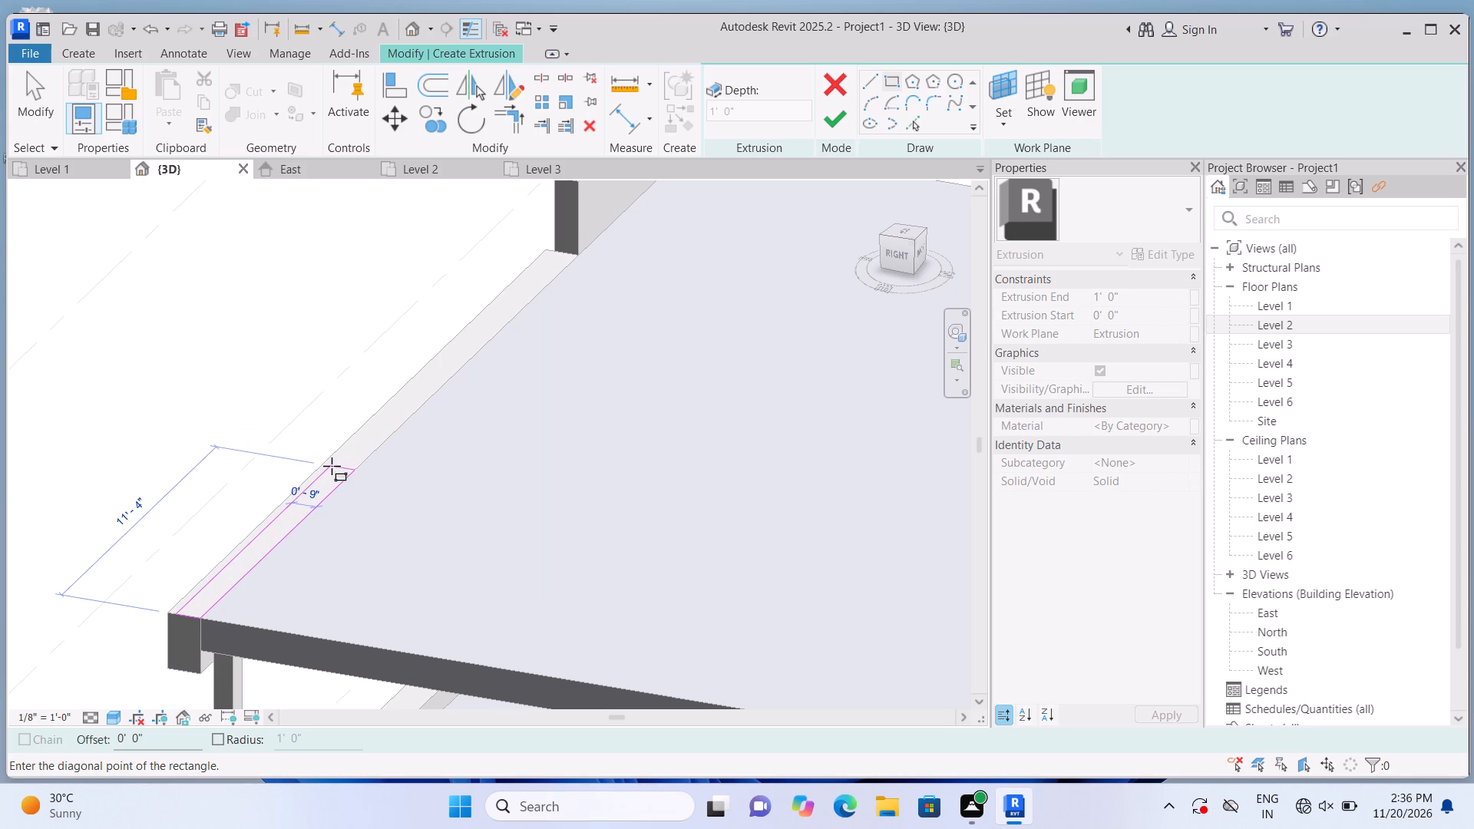
{"action": "left_click", "coordinate": [332, 466]}
{"action": "left_click", "coordinate": [829, 123]}
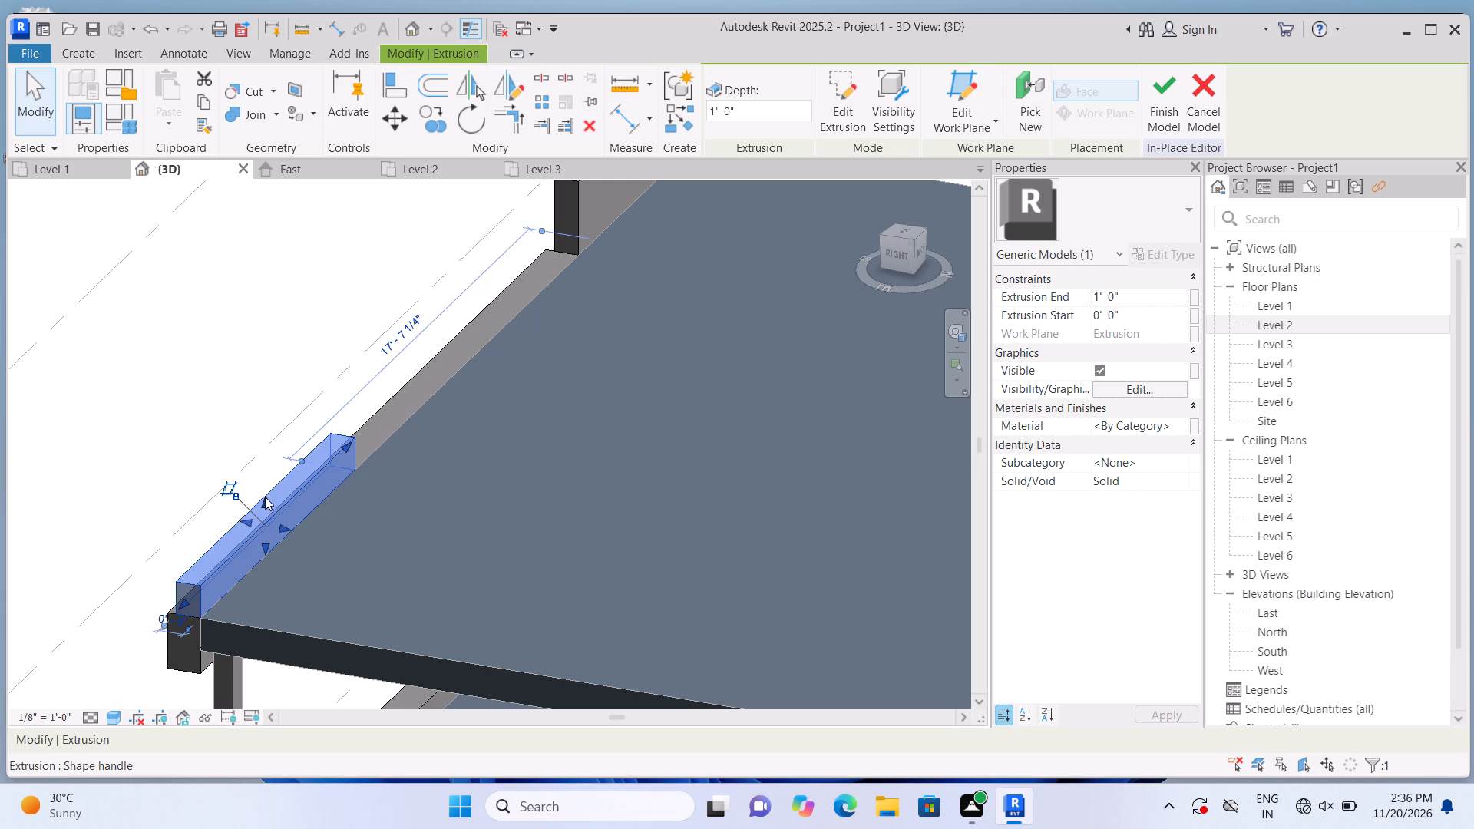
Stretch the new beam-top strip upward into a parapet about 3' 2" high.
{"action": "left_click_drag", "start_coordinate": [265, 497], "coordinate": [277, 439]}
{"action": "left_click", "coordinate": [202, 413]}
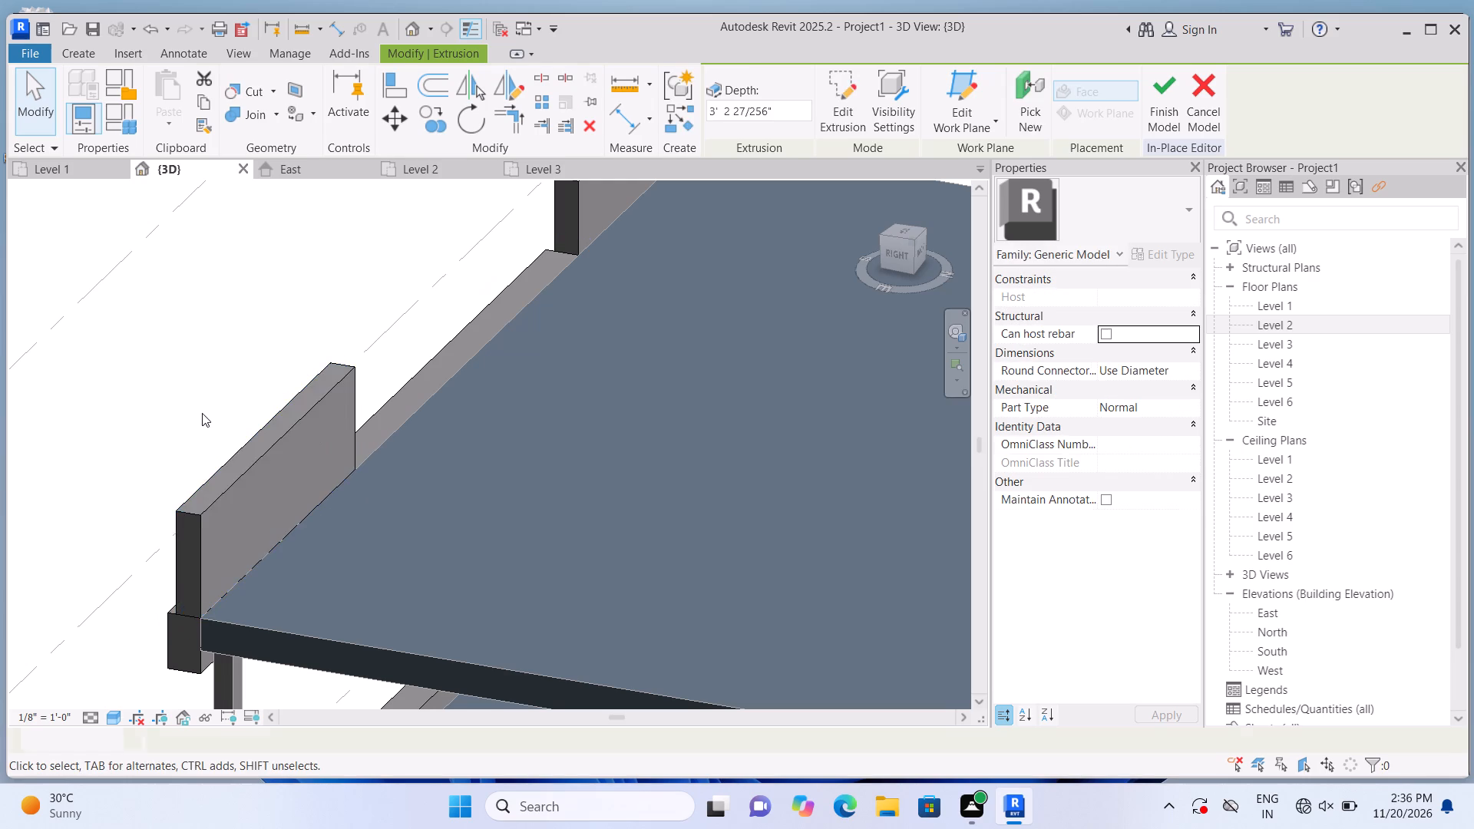
From the front view, lower the beam-top parapet to about 2' 3" high, level with the upper facade panel's top.
{"action": "scroll", "coordinate": [202, 413], "scroll_direction": "down", "scroll_amount": 4}
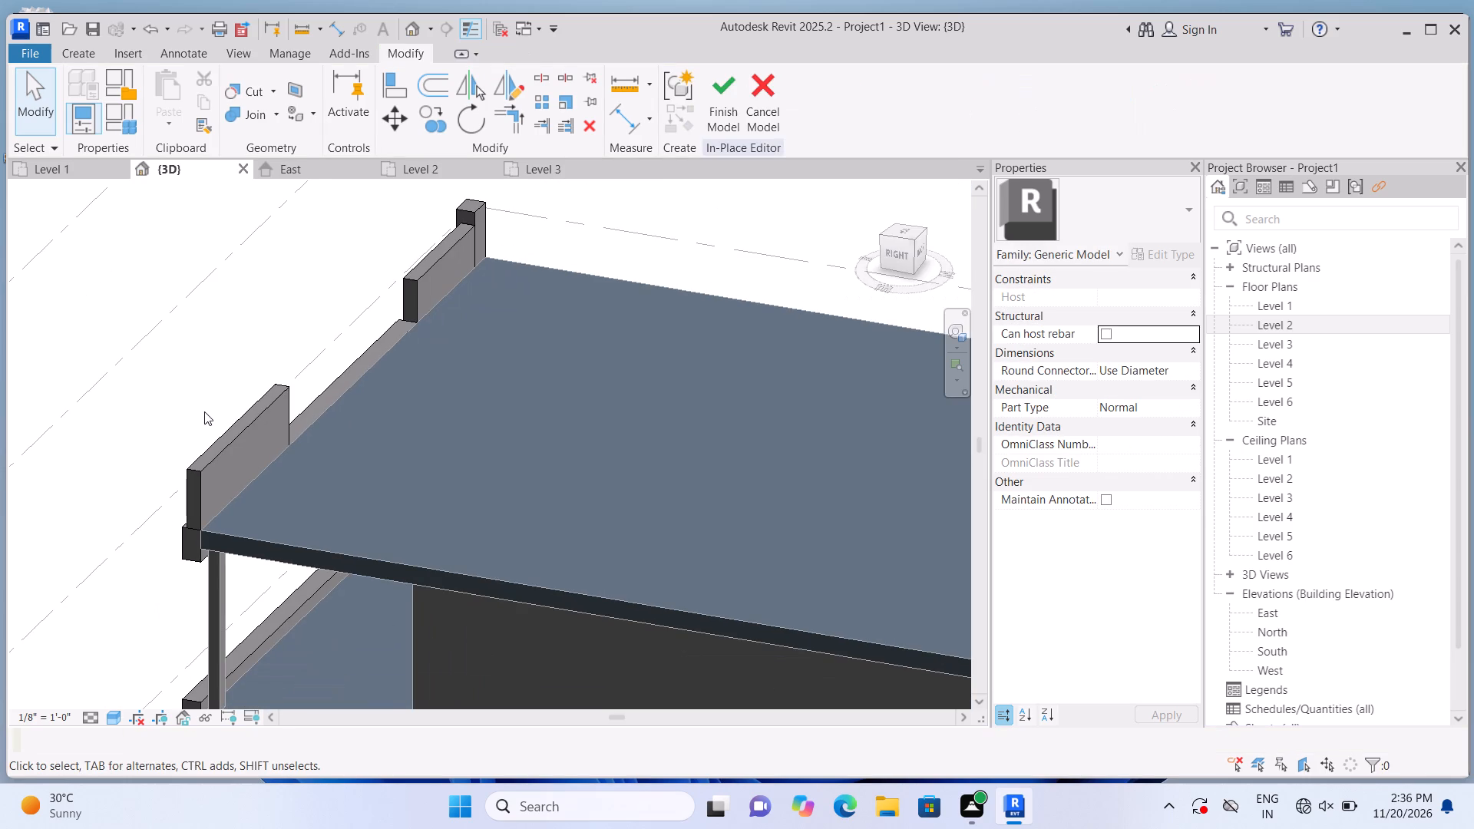
{"action": "middle_click_drag", "start_coordinate": [204, 411], "coordinate": [372, 423], "text": "shift"}
{"action": "scroll", "coordinate": [204, 411], "scroll_direction": "down", "scroll_amount": 1, "text": "shift"}
{"action": "scroll", "coordinate": [372, 423], "scroll_direction": "down", "scroll_amount": 3}
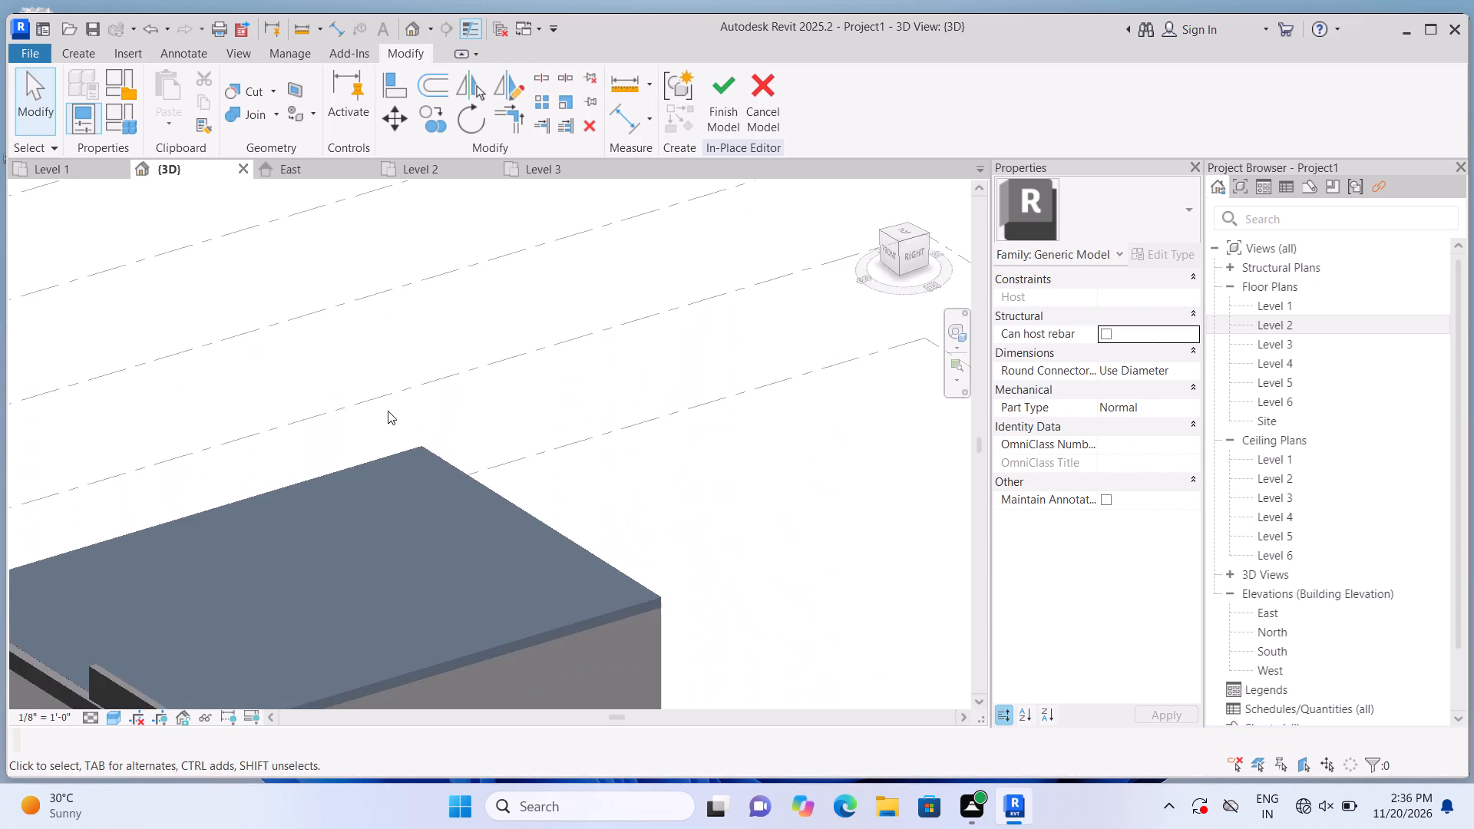
{"action": "scroll", "coordinate": [388, 411], "scroll_direction": "down", "scroll_amount": 9}
{"action": "scroll", "coordinate": [353, 614], "scroll_direction": "up", "scroll_amount": 1, "text": "shift"}
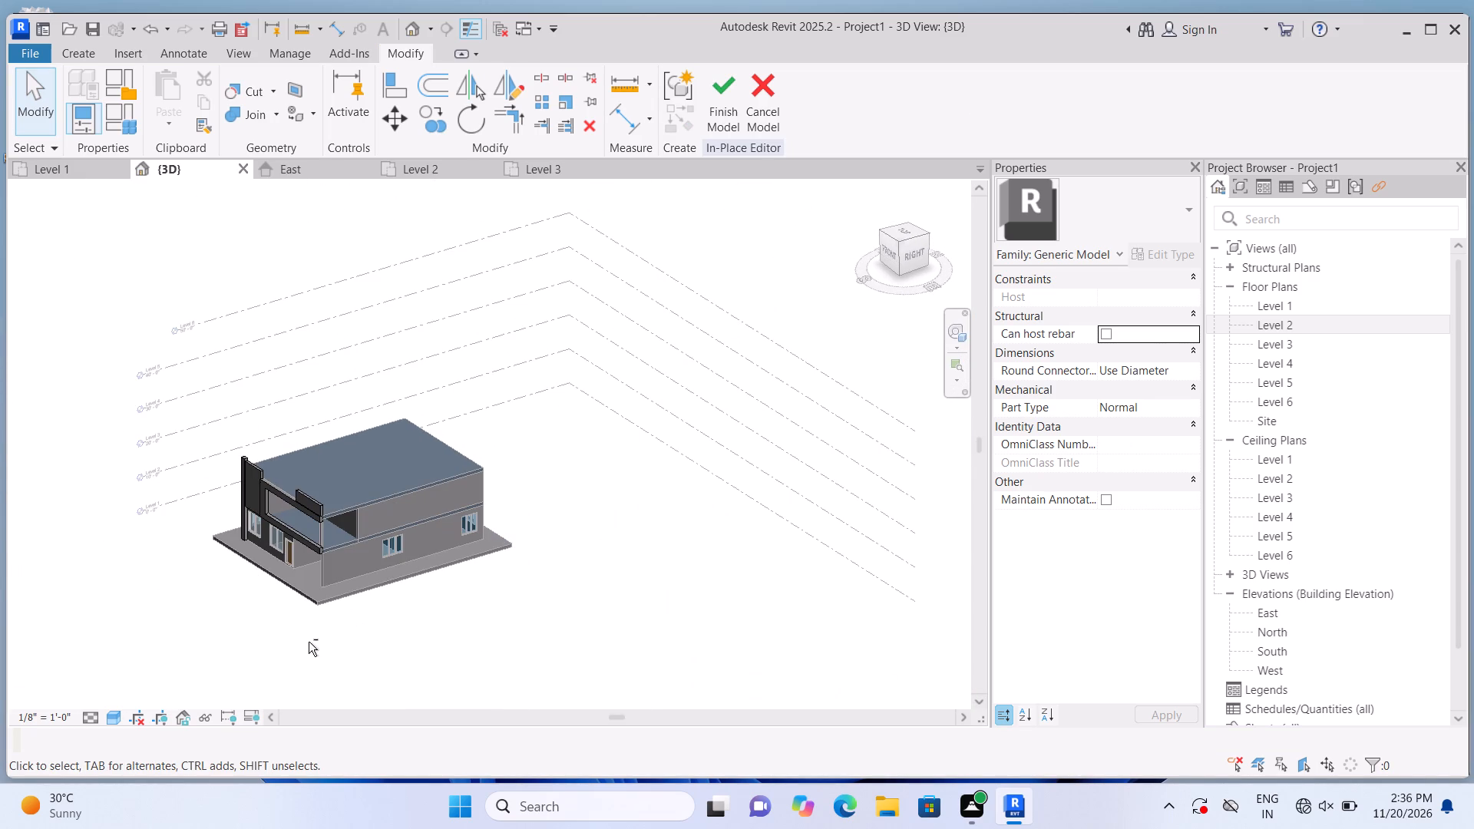
{"action": "left_click", "coordinate": [892, 250]}
{"action": "scroll", "coordinate": [378, 481], "scroll_direction": "up", "scroll_amount": 7}
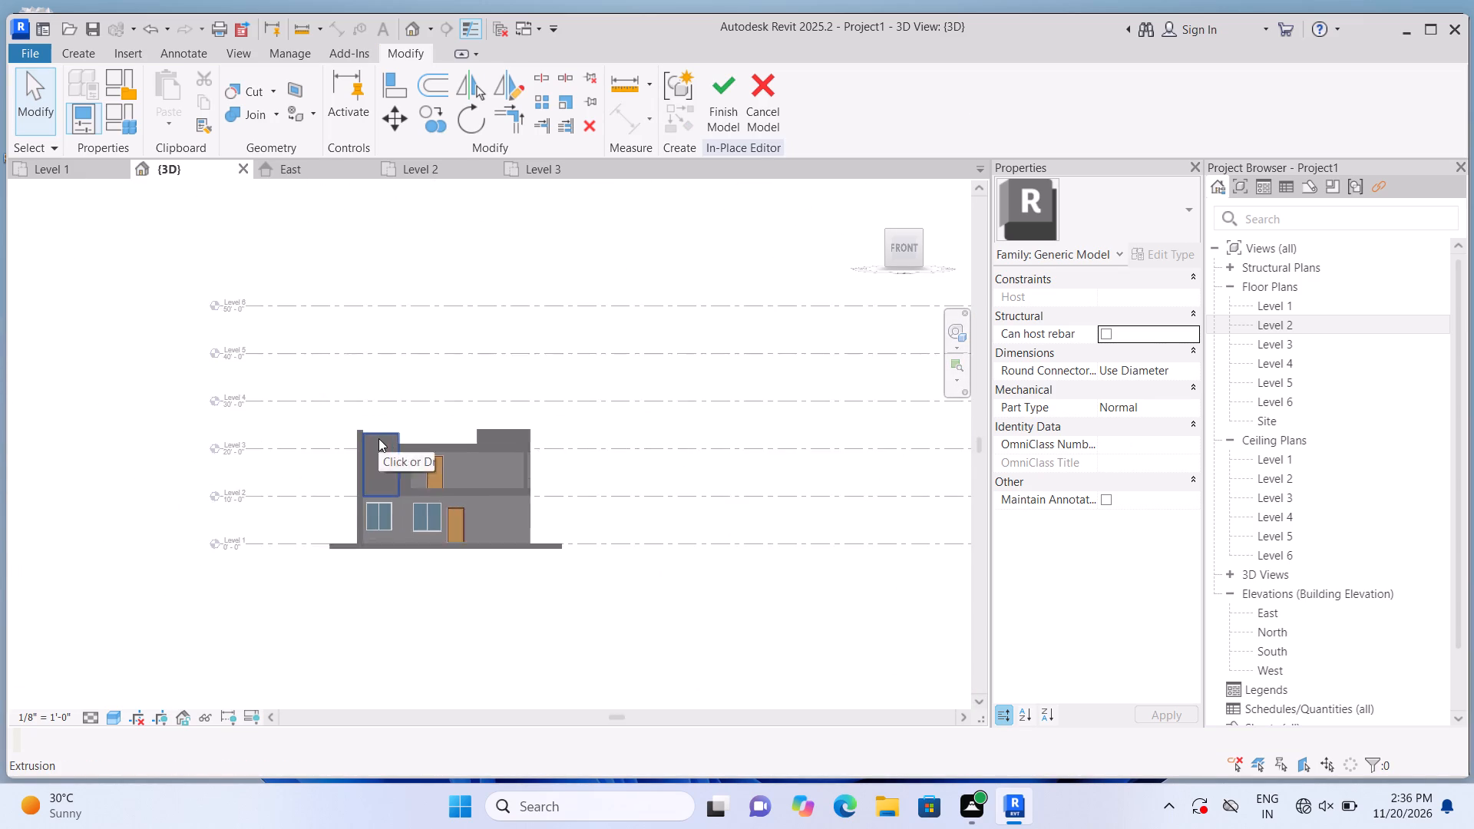
{"action": "scroll", "coordinate": [378, 438], "scroll_direction": "up", "scroll_amount": 7}
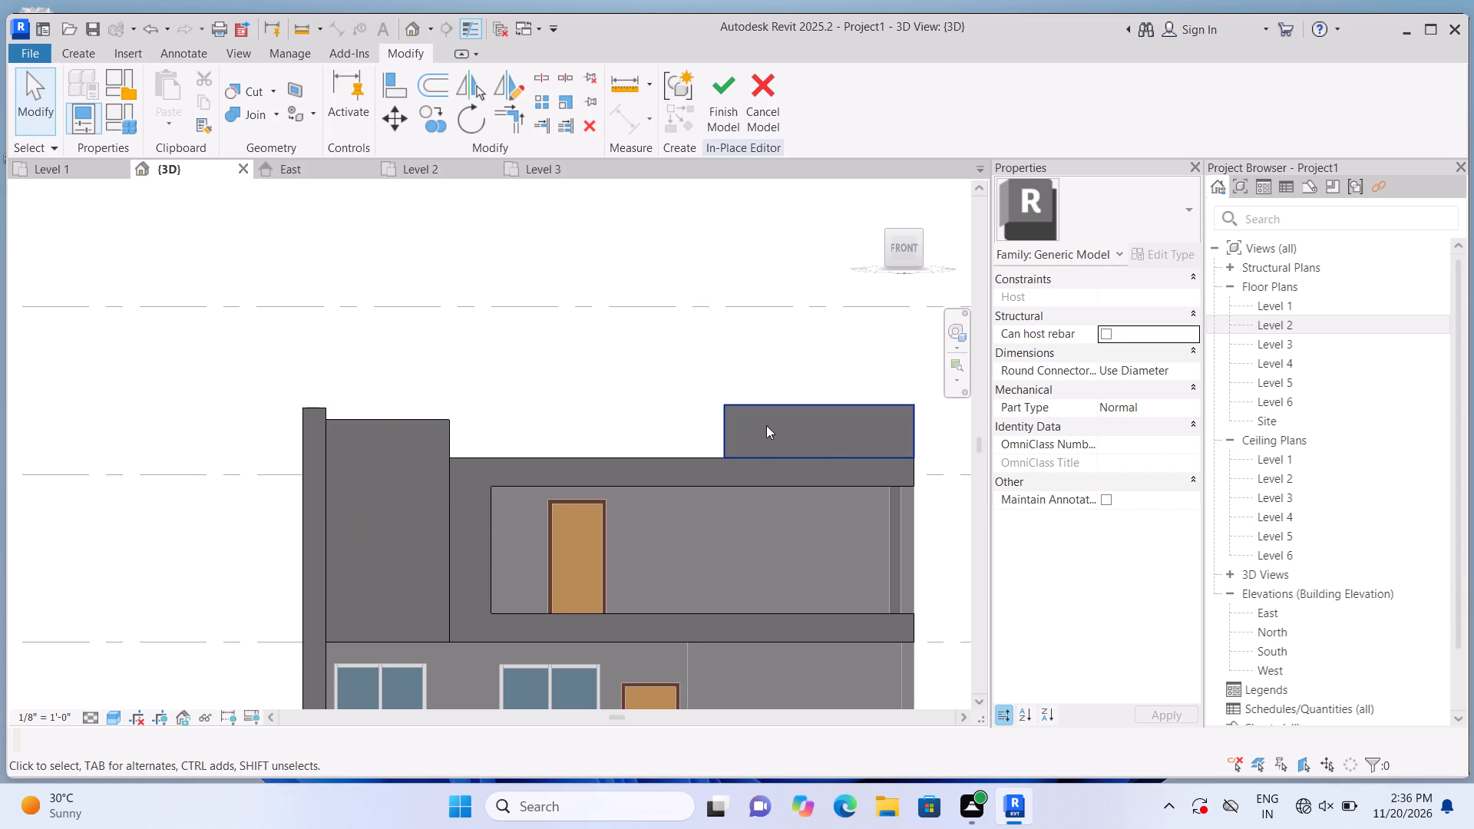
{"action": "left_click", "coordinate": [766, 425]}
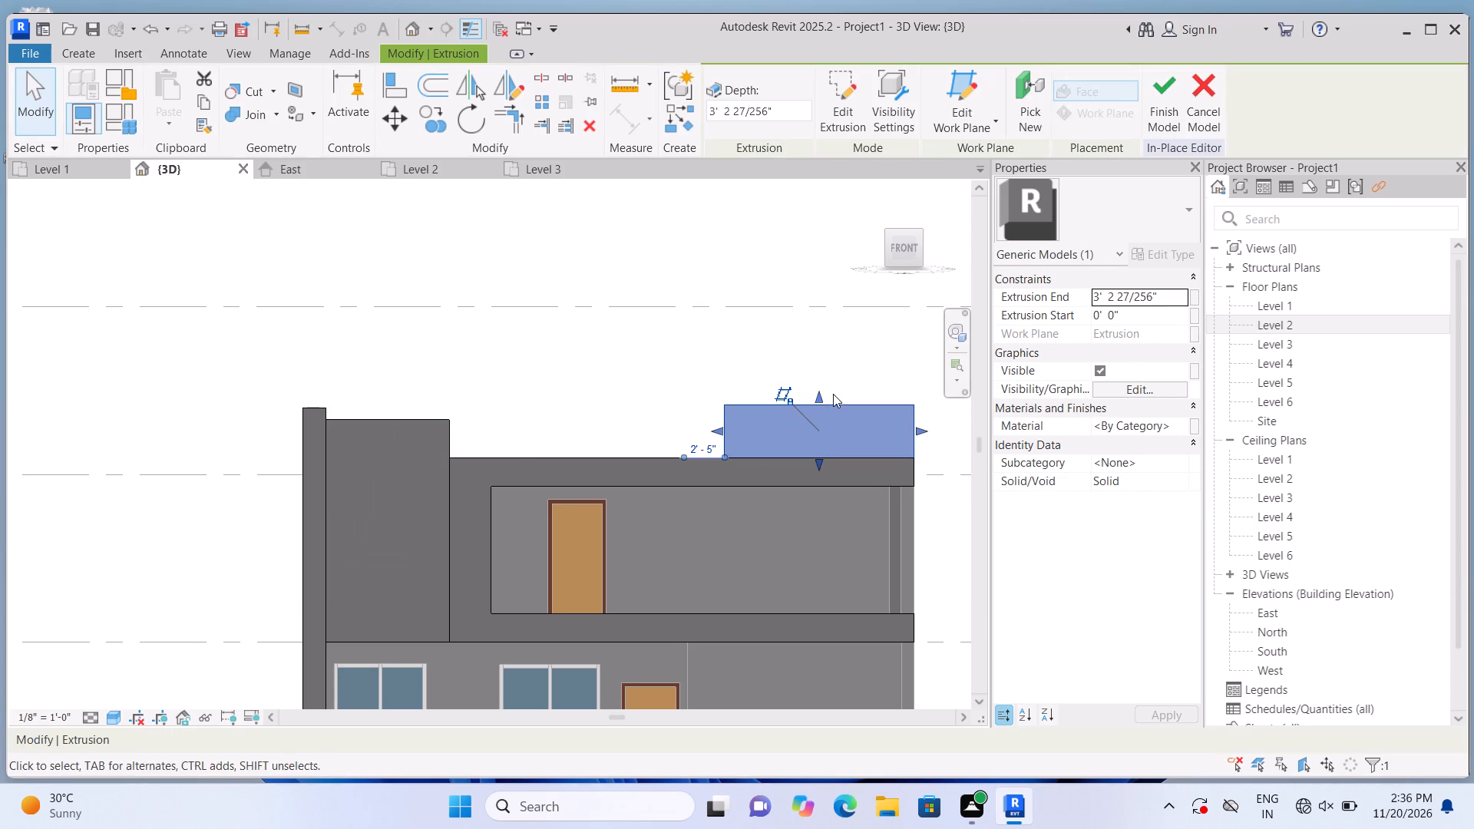
{"action": "left_click_drag", "start_coordinate": [821, 392], "coordinate": [825, 413]}
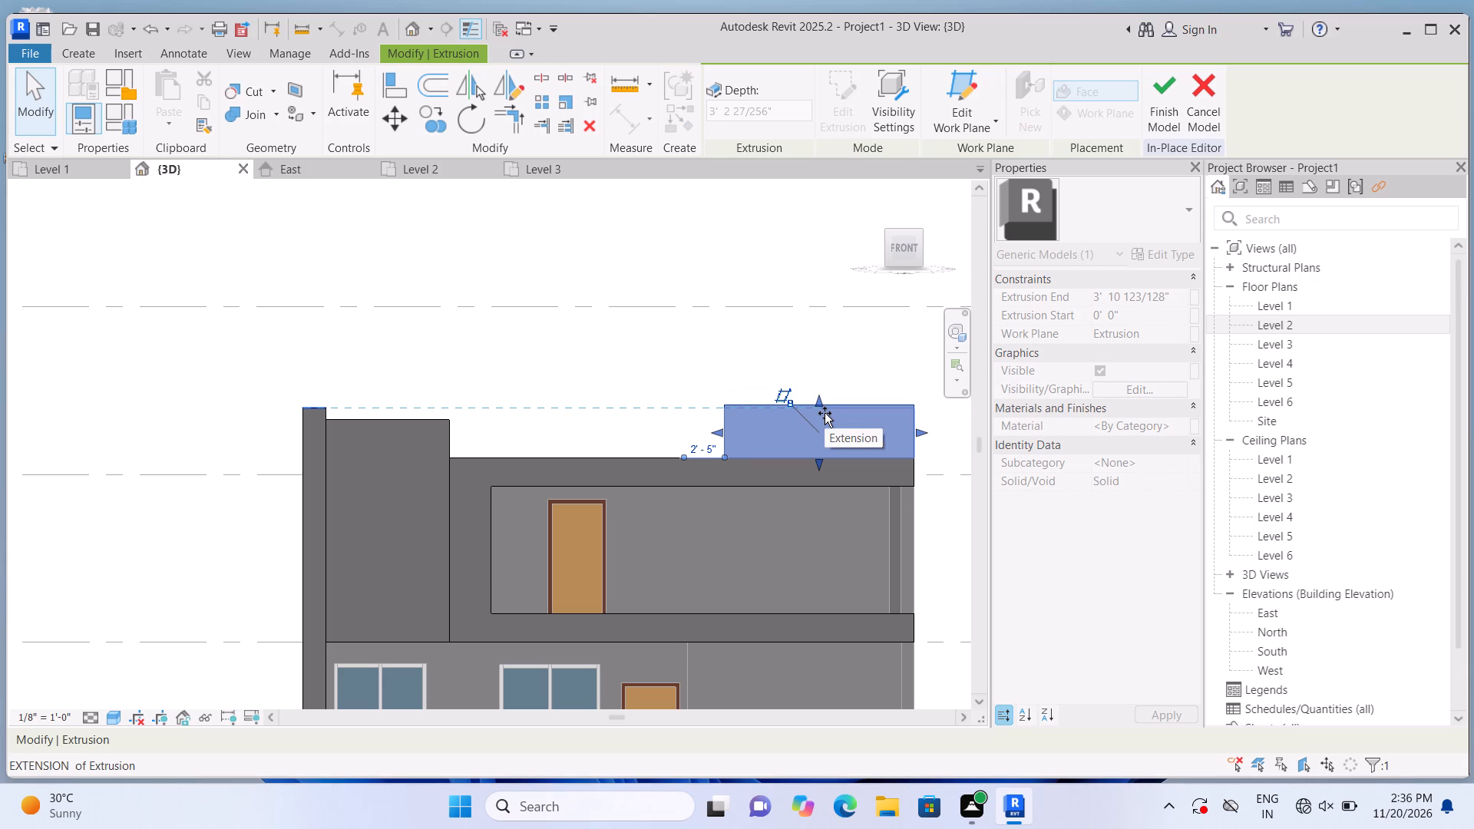
{"action": "left_click_drag", "start_coordinate": [825, 413], "coordinate": [825, 425]}
{"action": "left_click", "coordinate": [821, 367]}
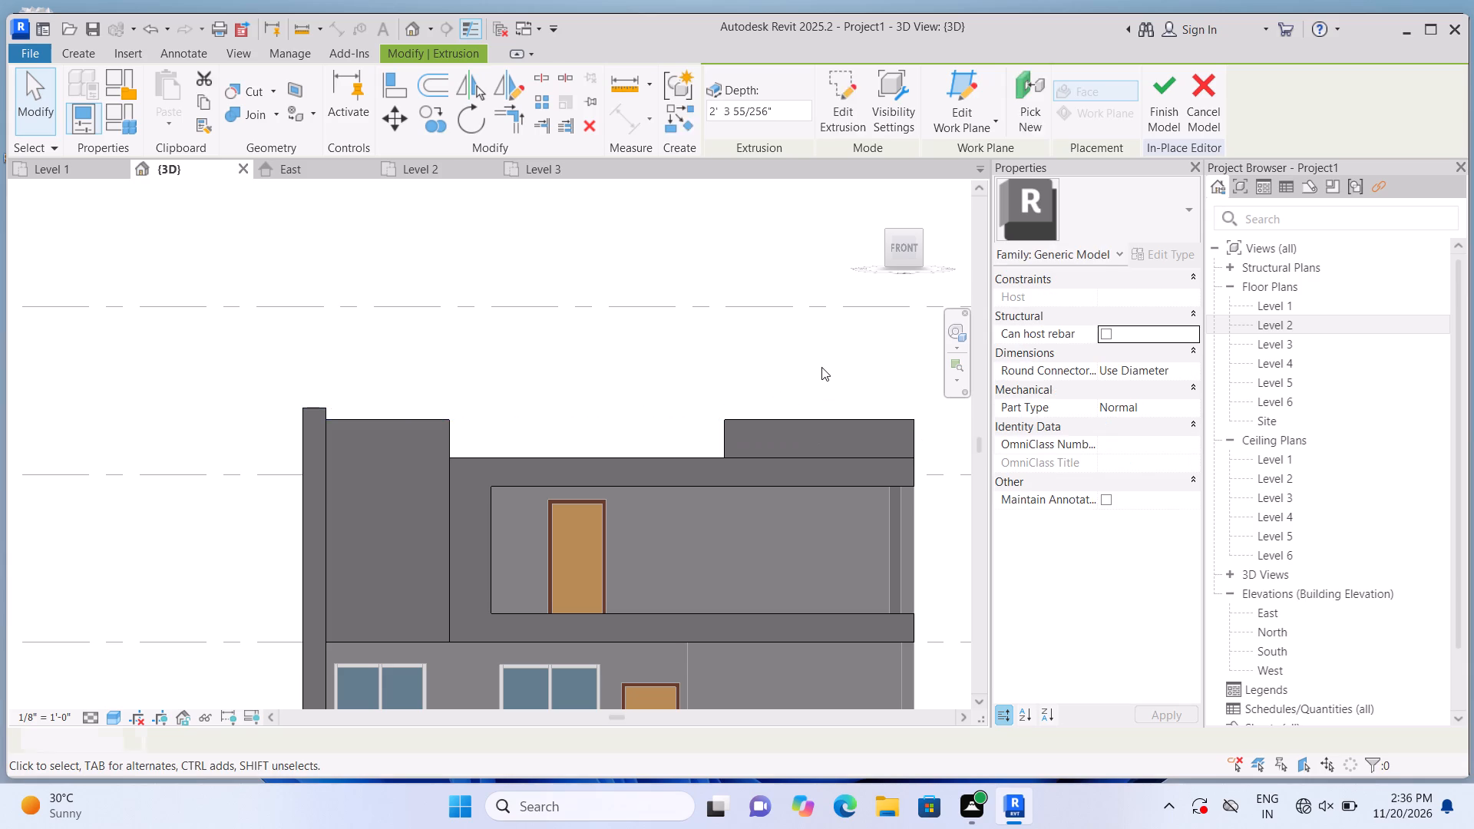
{"action": "scroll", "coordinate": [821, 367], "scroll_direction": "down", "scroll_amount": 1}
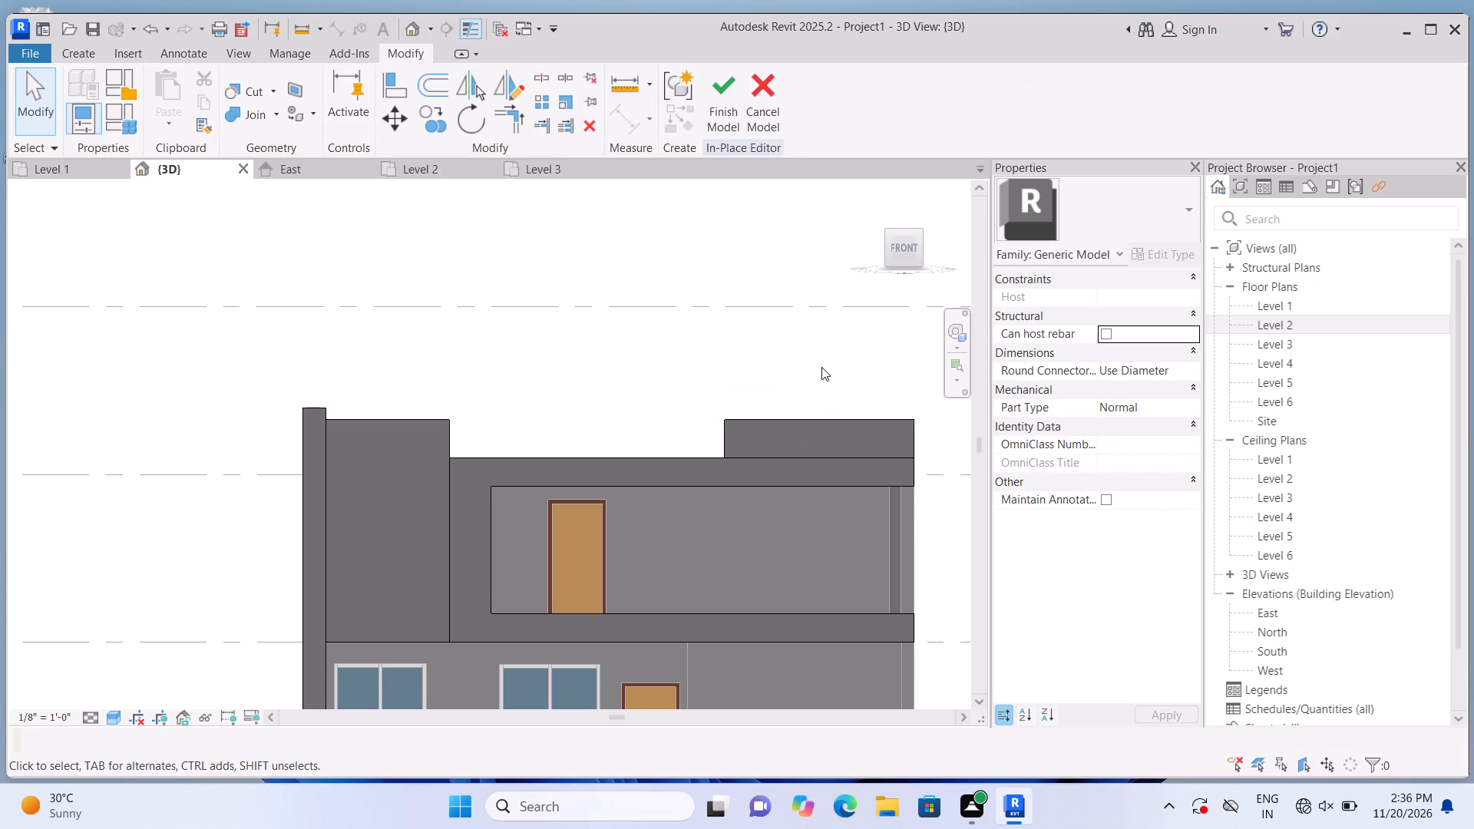
Finish the in-place facade model from the Level 3 plan and dismiss the save reminder without saving.
{"action": "scroll", "coordinate": [821, 367], "scroll_direction": "down", "scroll_amount": 1}
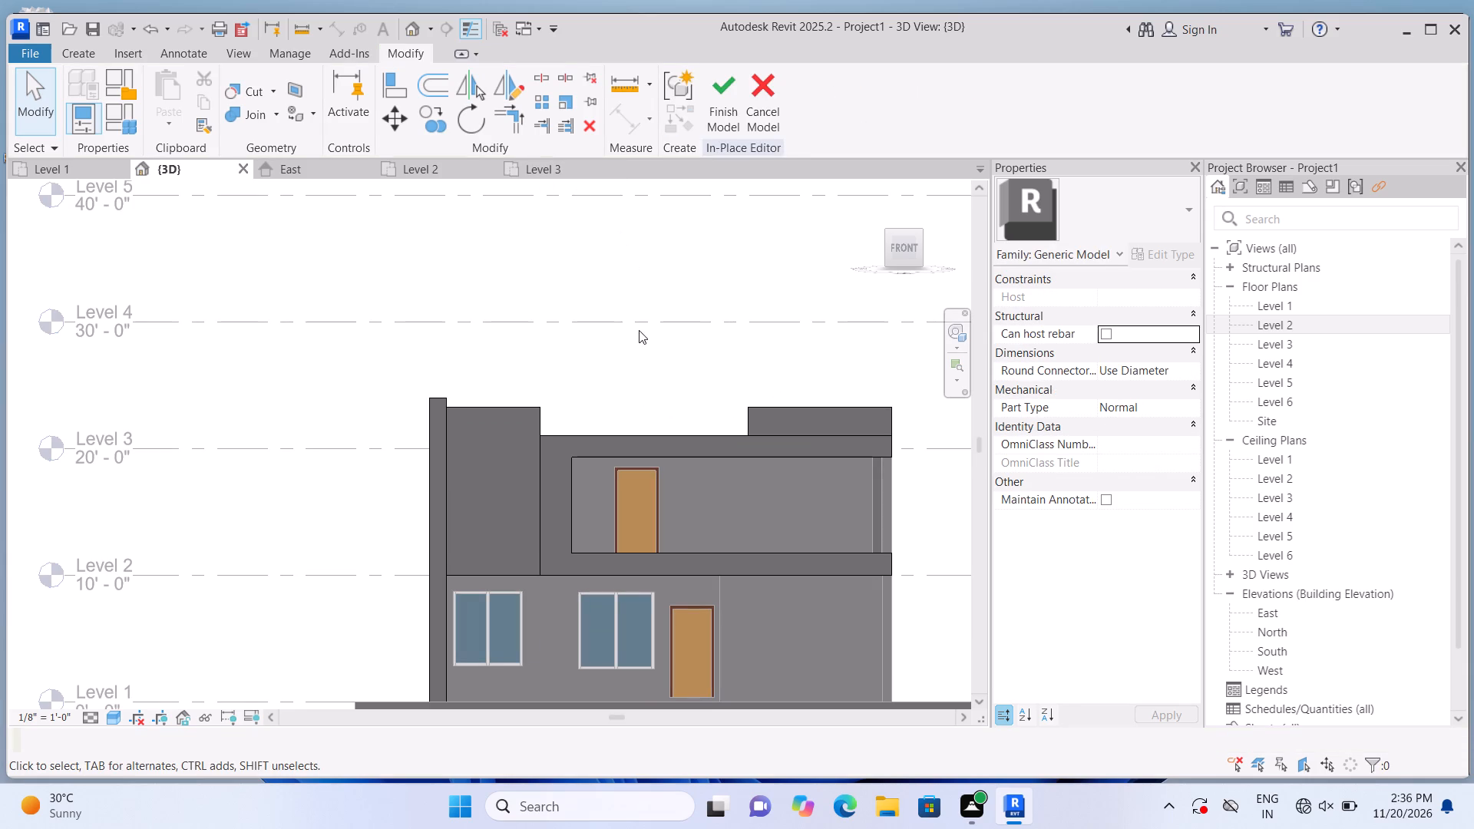
{"action": "double_click", "coordinate": [1280, 344]}
{"action": "scroll", "coordinate": [784, 646], "scroll_direction": "down", "scroll_amount": 1}
{"action": "scroll", "coordinate": [756, 637], "scroll_direction": "up", "scroll_amount": 4}
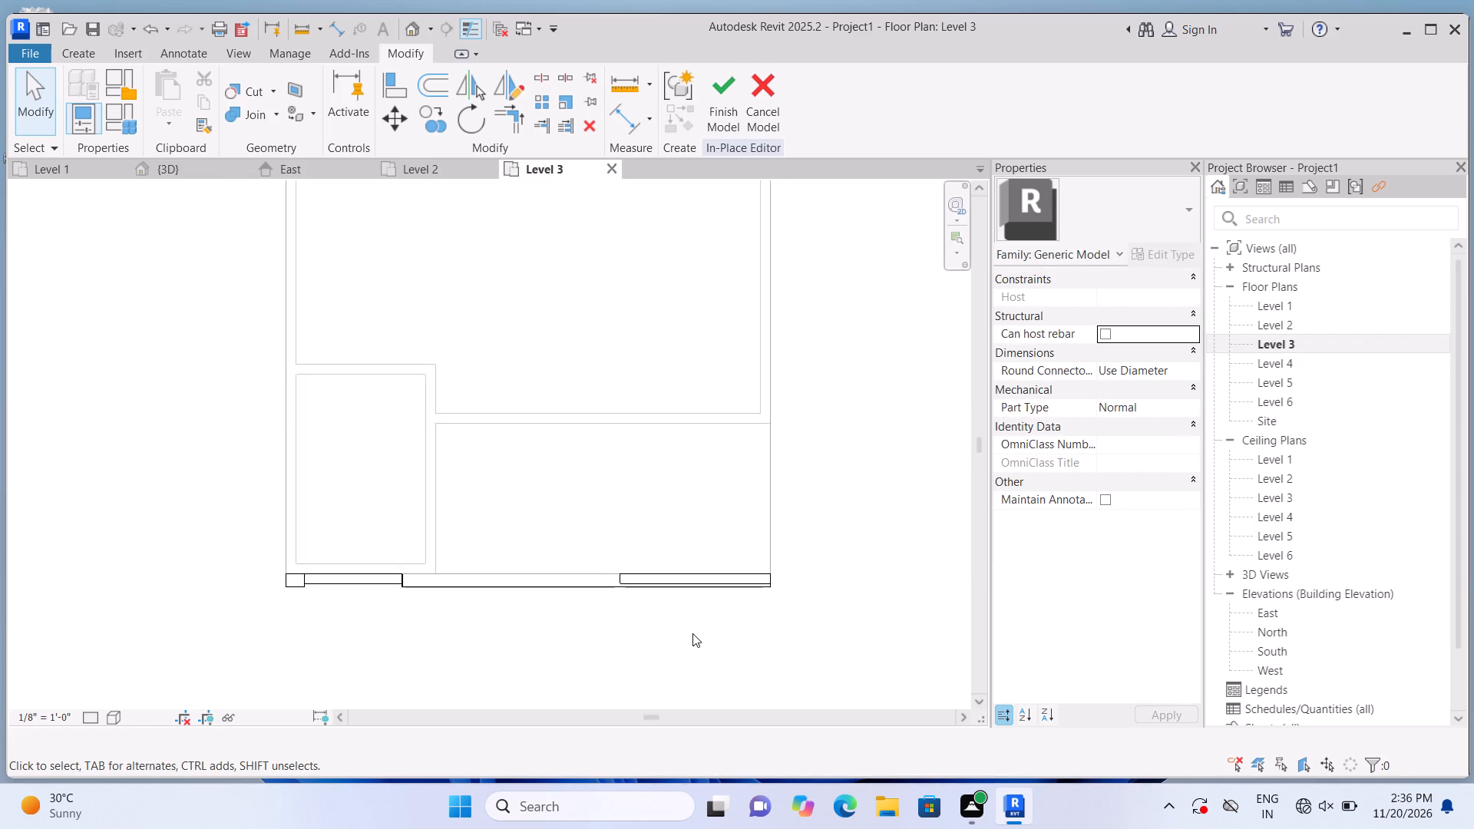
{"action": "scroll", "coordinate": [692, 633], "scroll_direction": "up", "scroll_amount": 2}
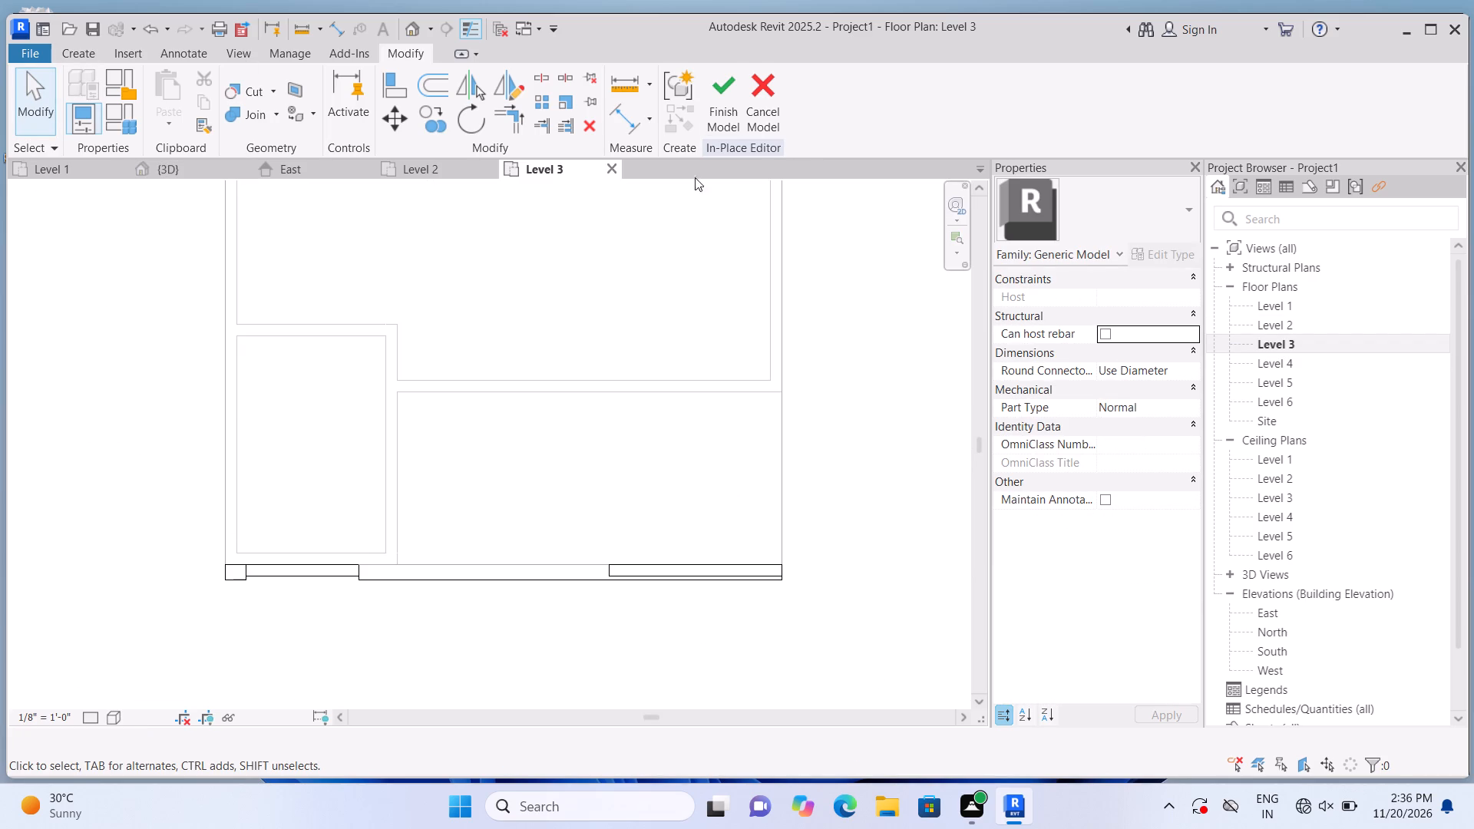
{"action": "left_click", "coordinate": [729, 111]}
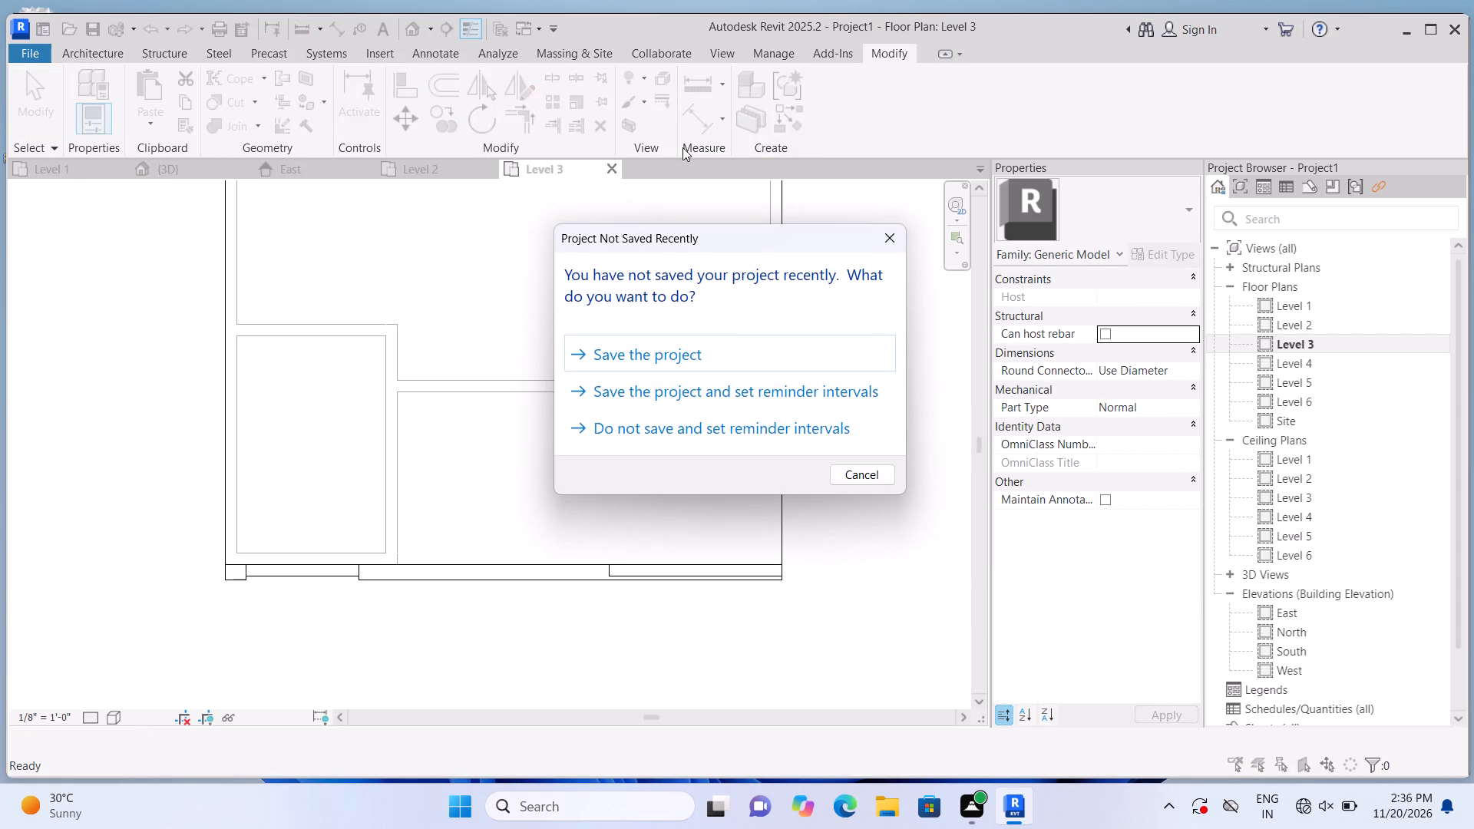
{"action": "left_click", "coordinate": [891, 239]}
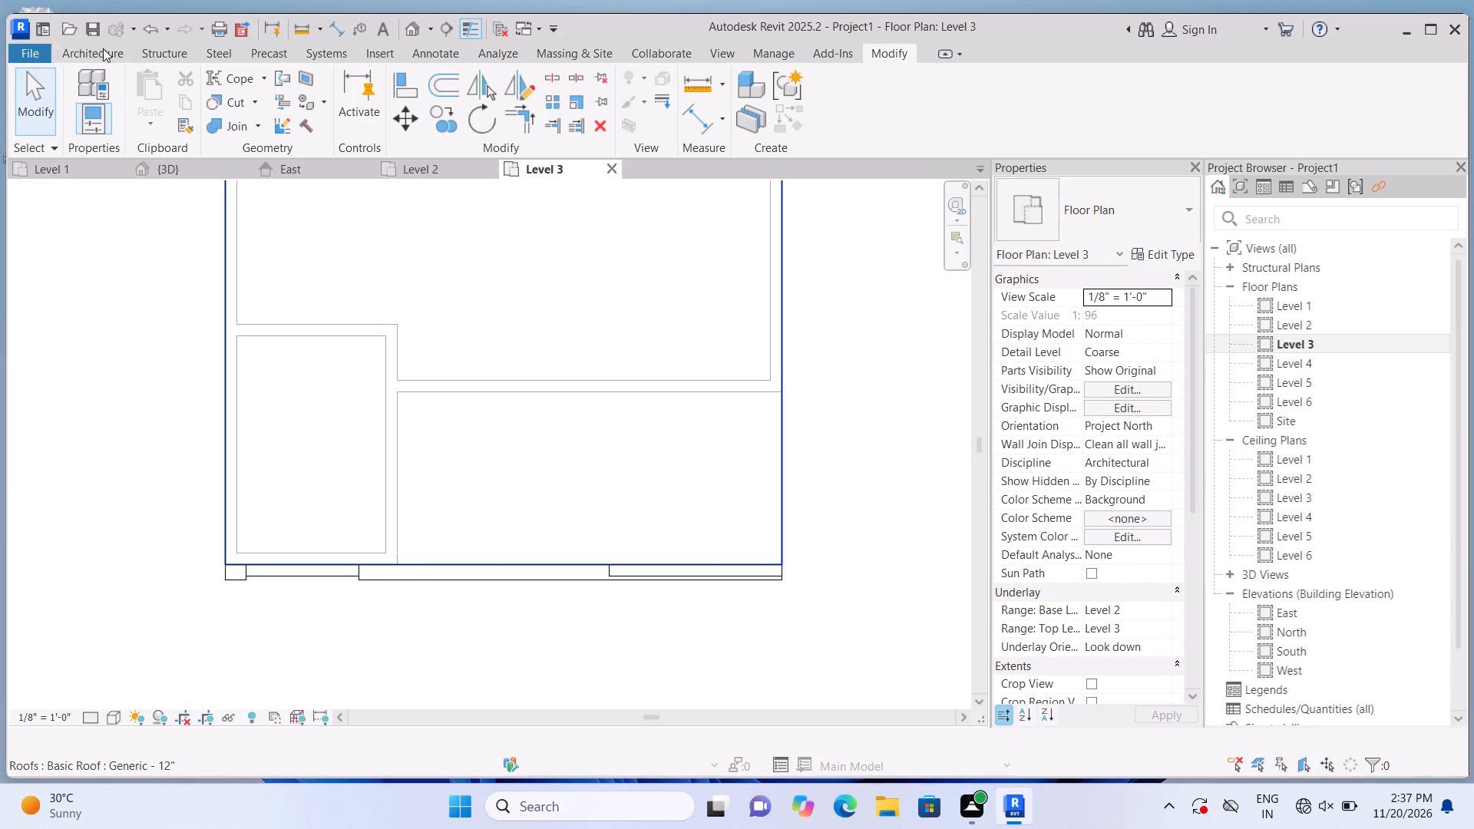
Start a Curtain Wall 1 wall on Level 3 at the gap between the upper facade panel and the beam-top parapet.
{"action": "left_click", "coordinate": [105, 58]}
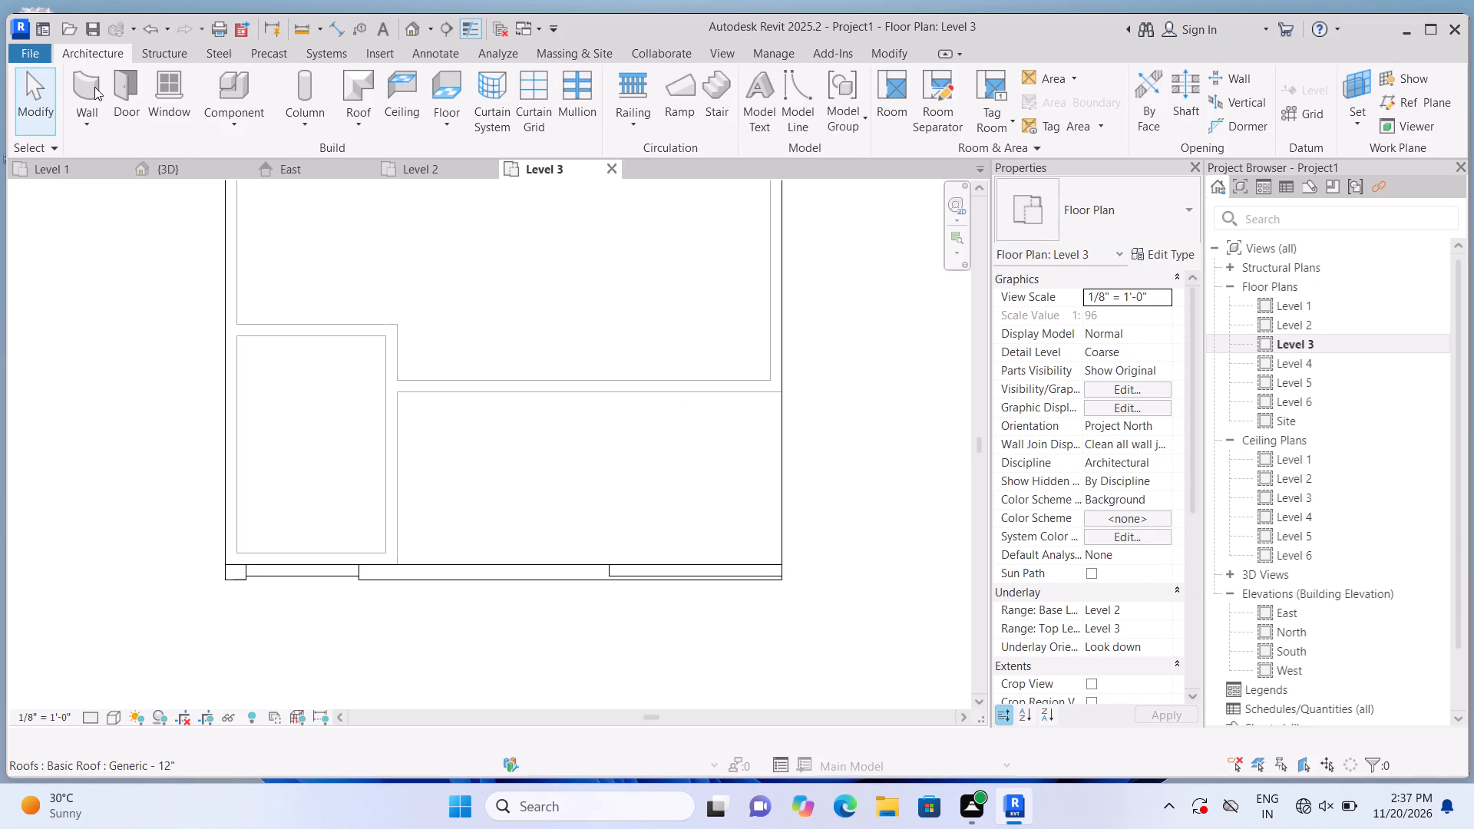
{"action": "left_click", "coordinate": [91, 87]}
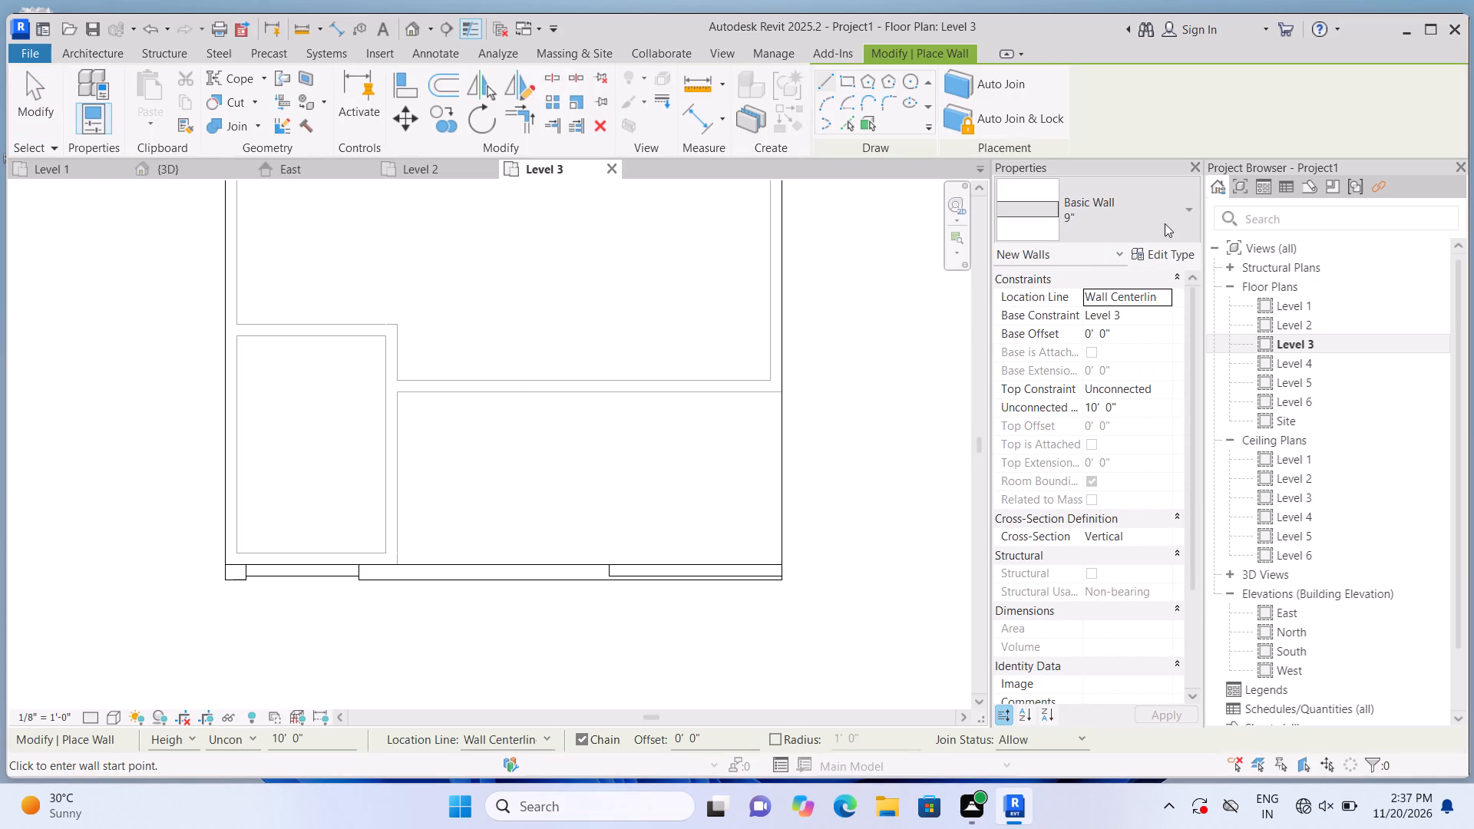
{"action": "left_click", "coordinate": [1179, 206]}
{"action": "scroll", "coordinate": [1173, 349], "scroll_direction": "down", "scroll_amount": 15}
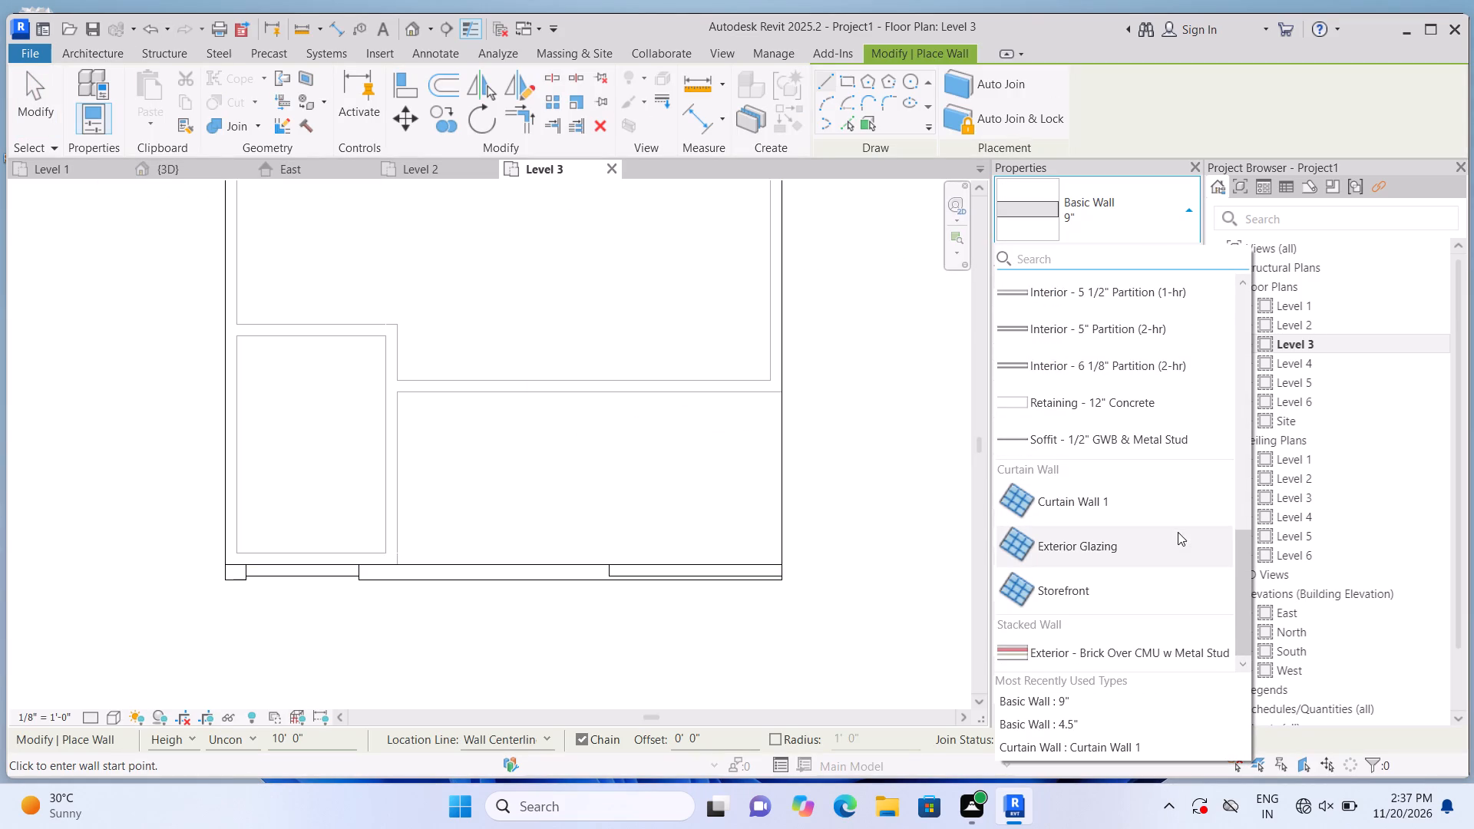
{"action": "left_click", "coordinate": [1169, 511]}
{"action": "scroll", "coordinate": [521, 671], "scroll_direction": "up", "scroll_amount": 4}
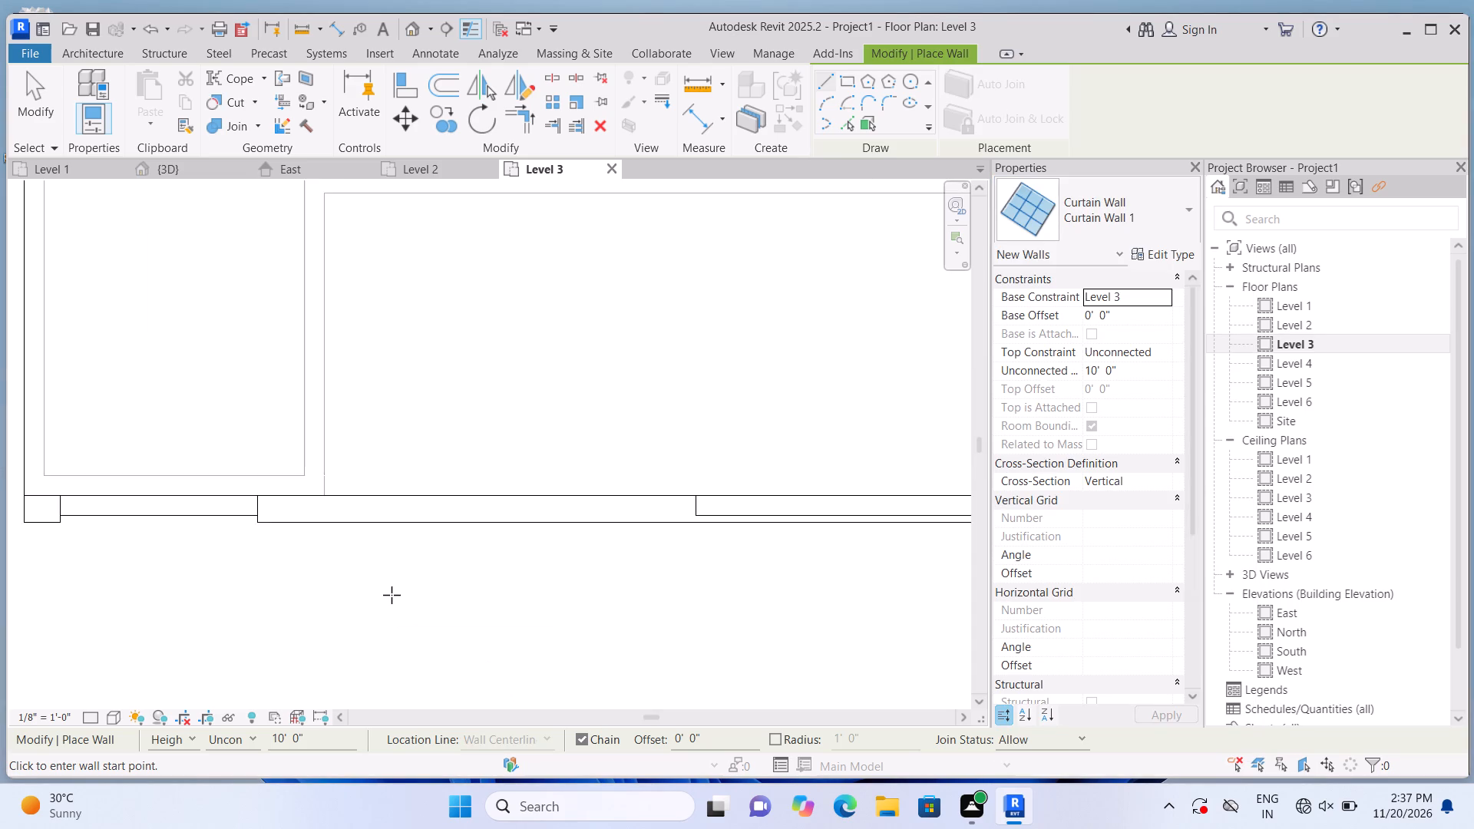
{"action": "scroll", "coordinate": [392, 595], "scroll_direction": "up", "scroll_amount": 2}
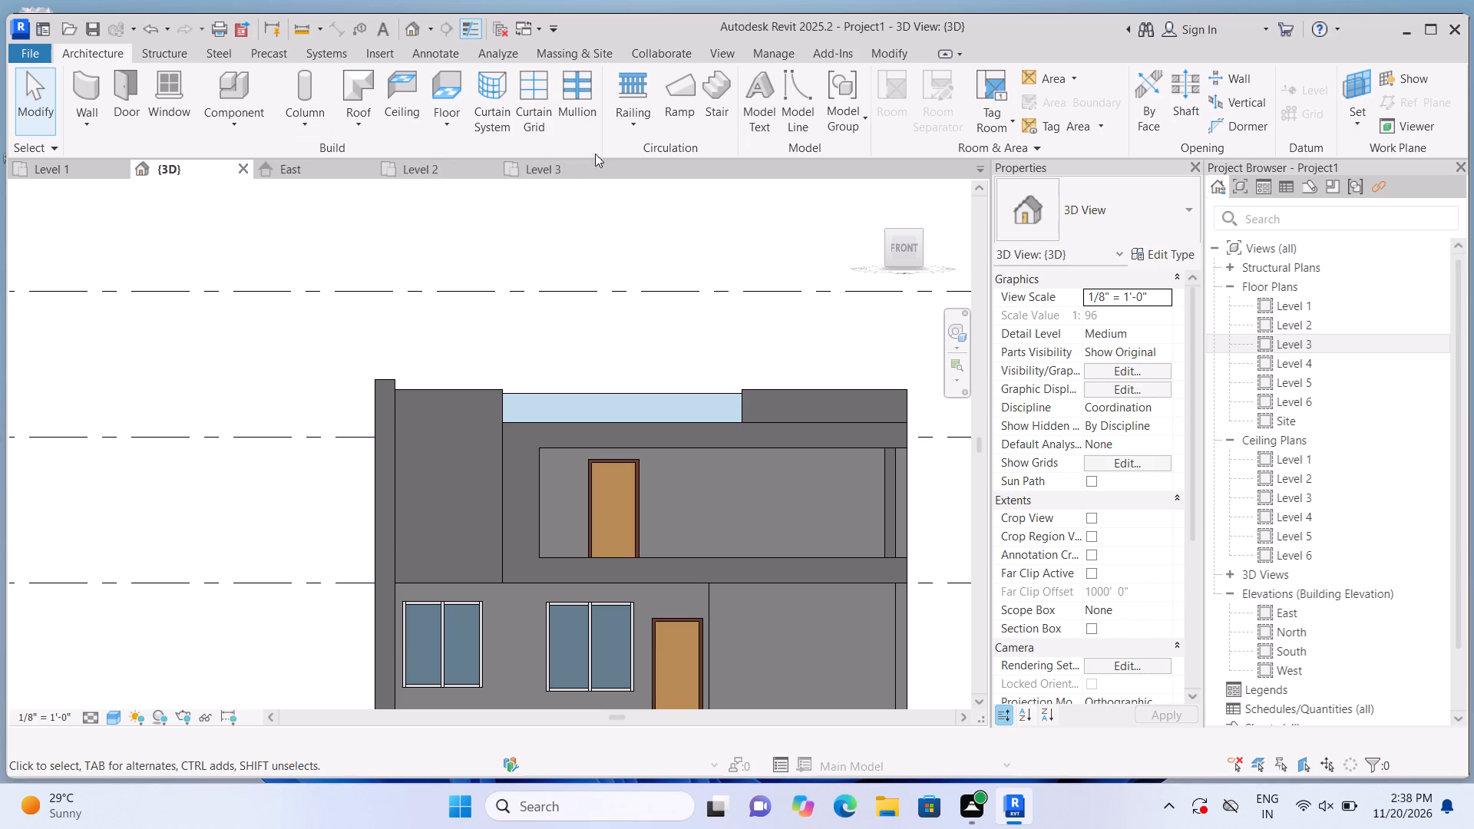
Divide the glass parapet with three vertical curtain grid lines, the first 3' 6" from the facade panel and the others about 4' 4" apart.
{"action": "left_click", "coordinate": [545, 120]}
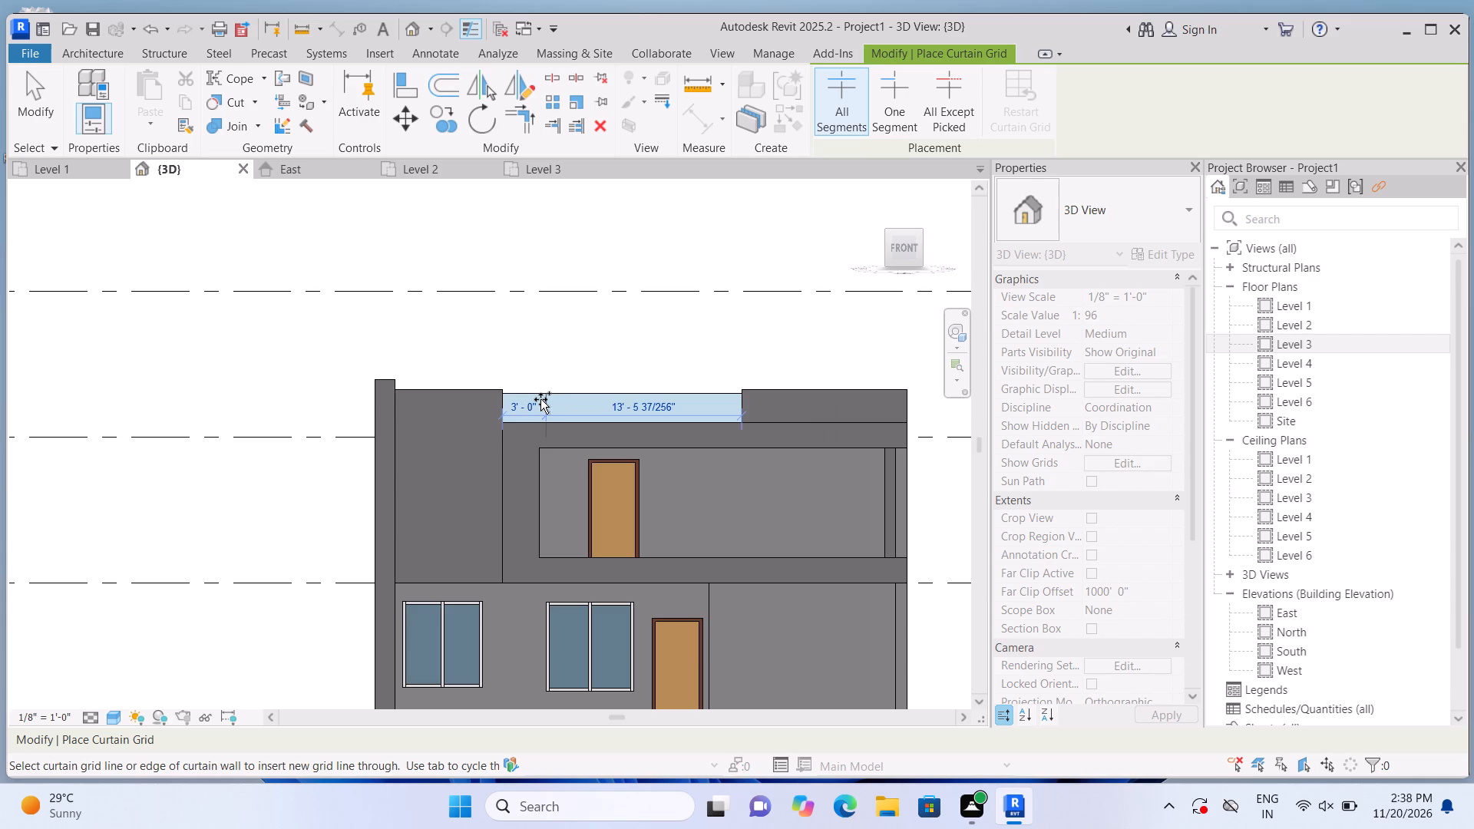
{"action": "scroll", "coordinate": [556, 411], "scroll_direction": "up", "scroll_amount": 3}
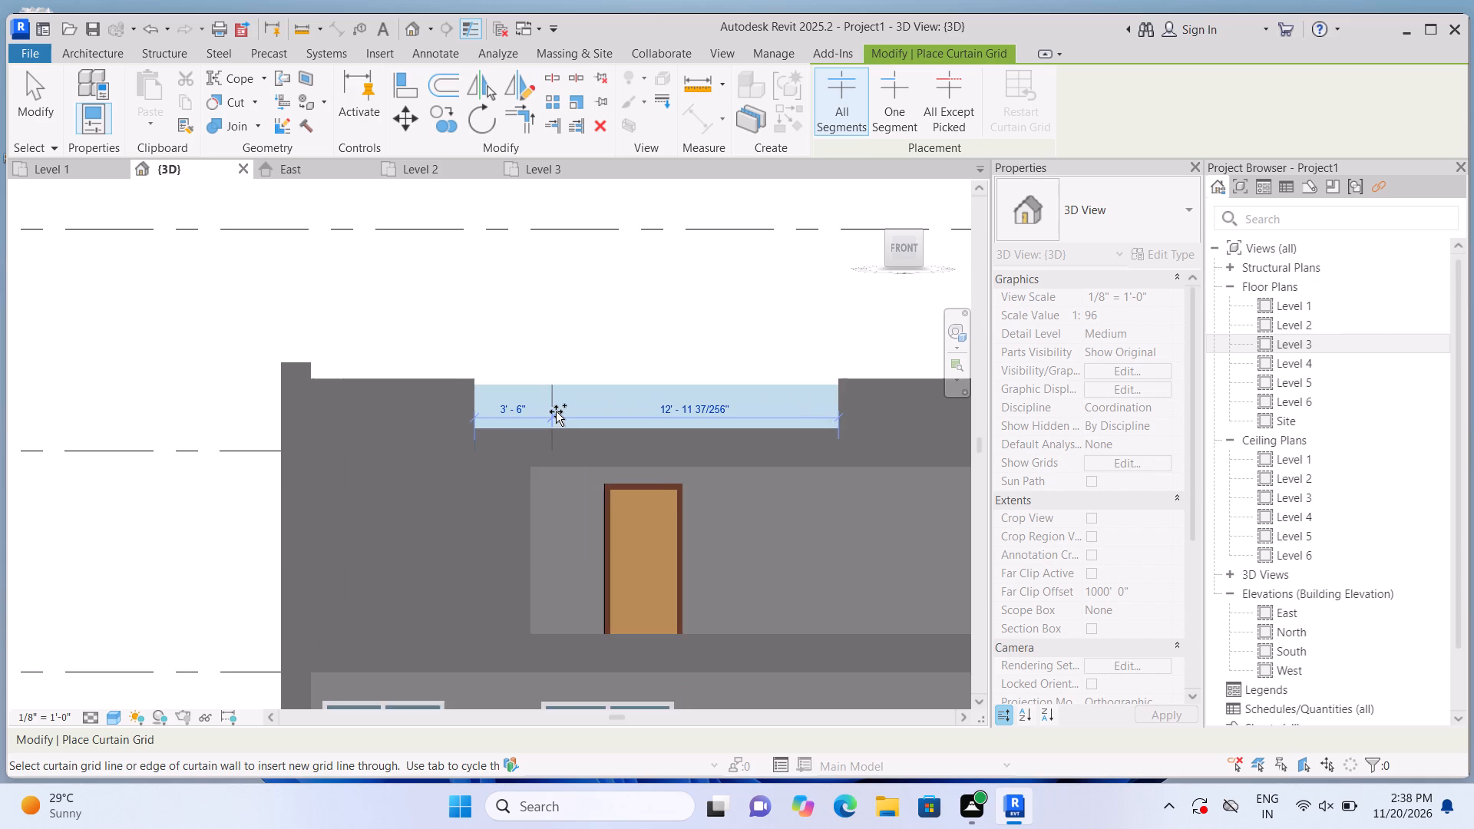
{"action": "left_click", "coordinate": [556, 411]}
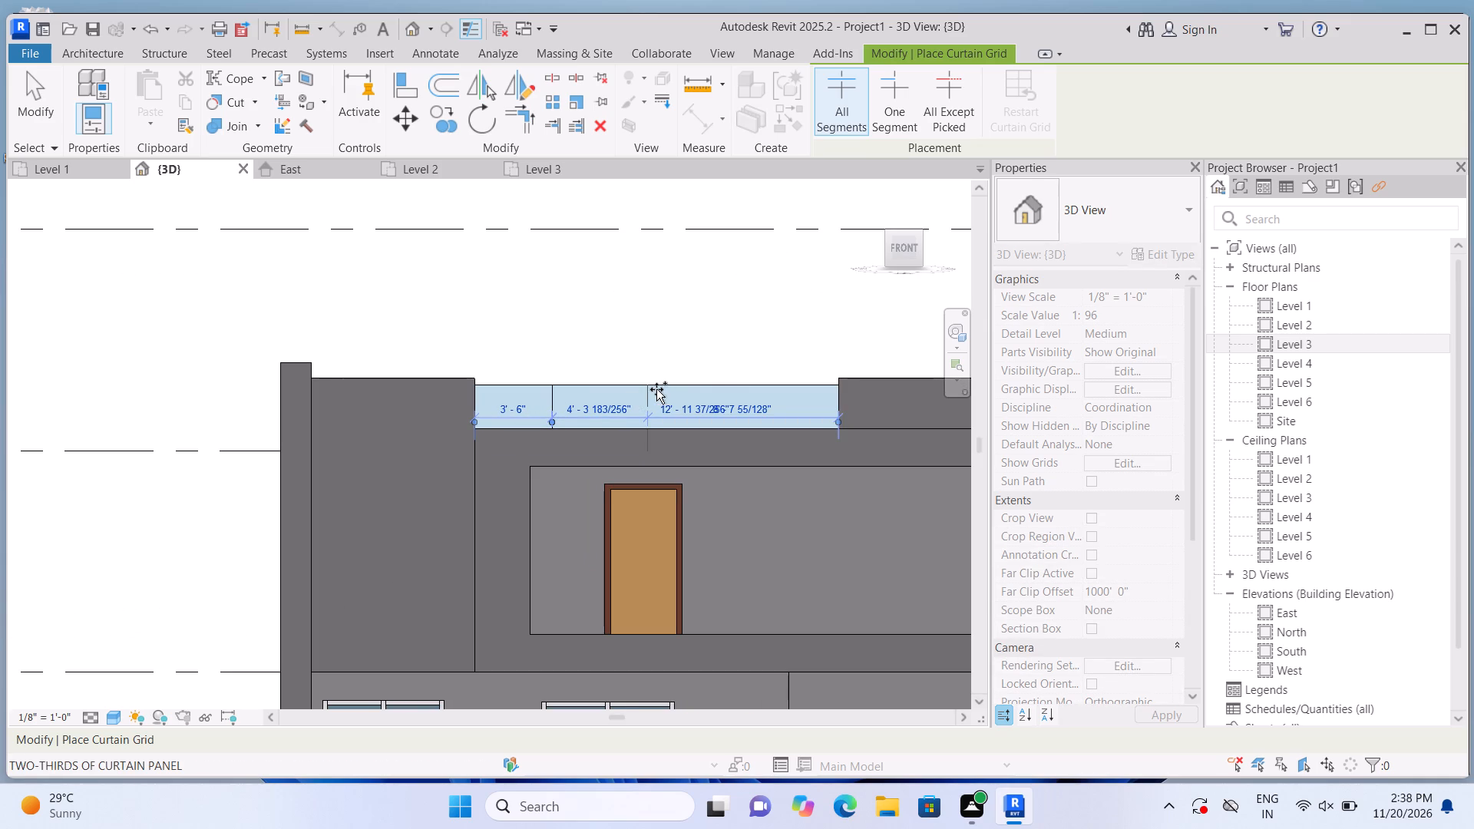
{"action": "left_click", "coordinate": [656, 389]}
{"action": "left_click", "coordinate": [755, 377]}
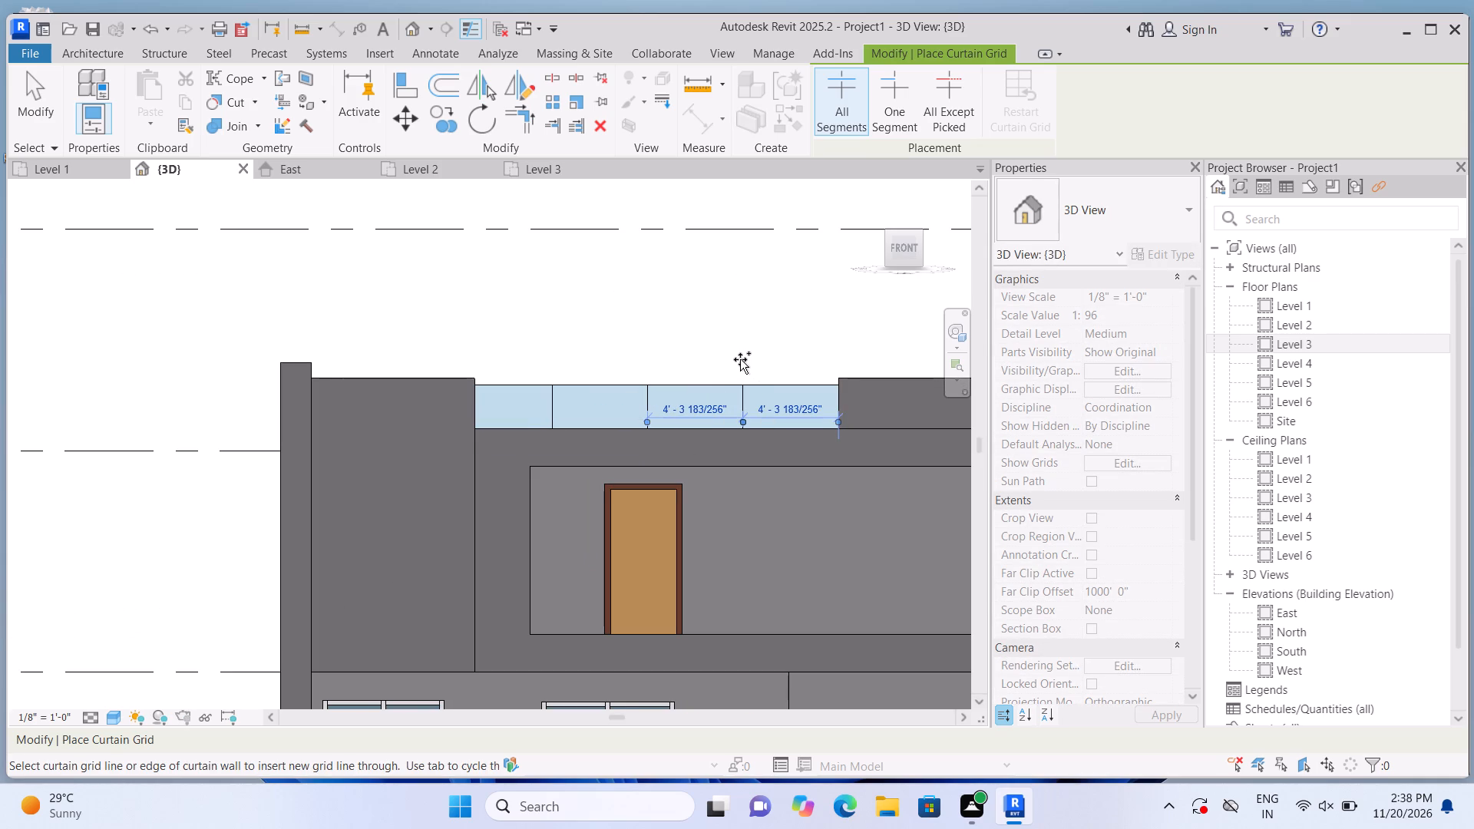
{"action": "key", "text": "Escape"}
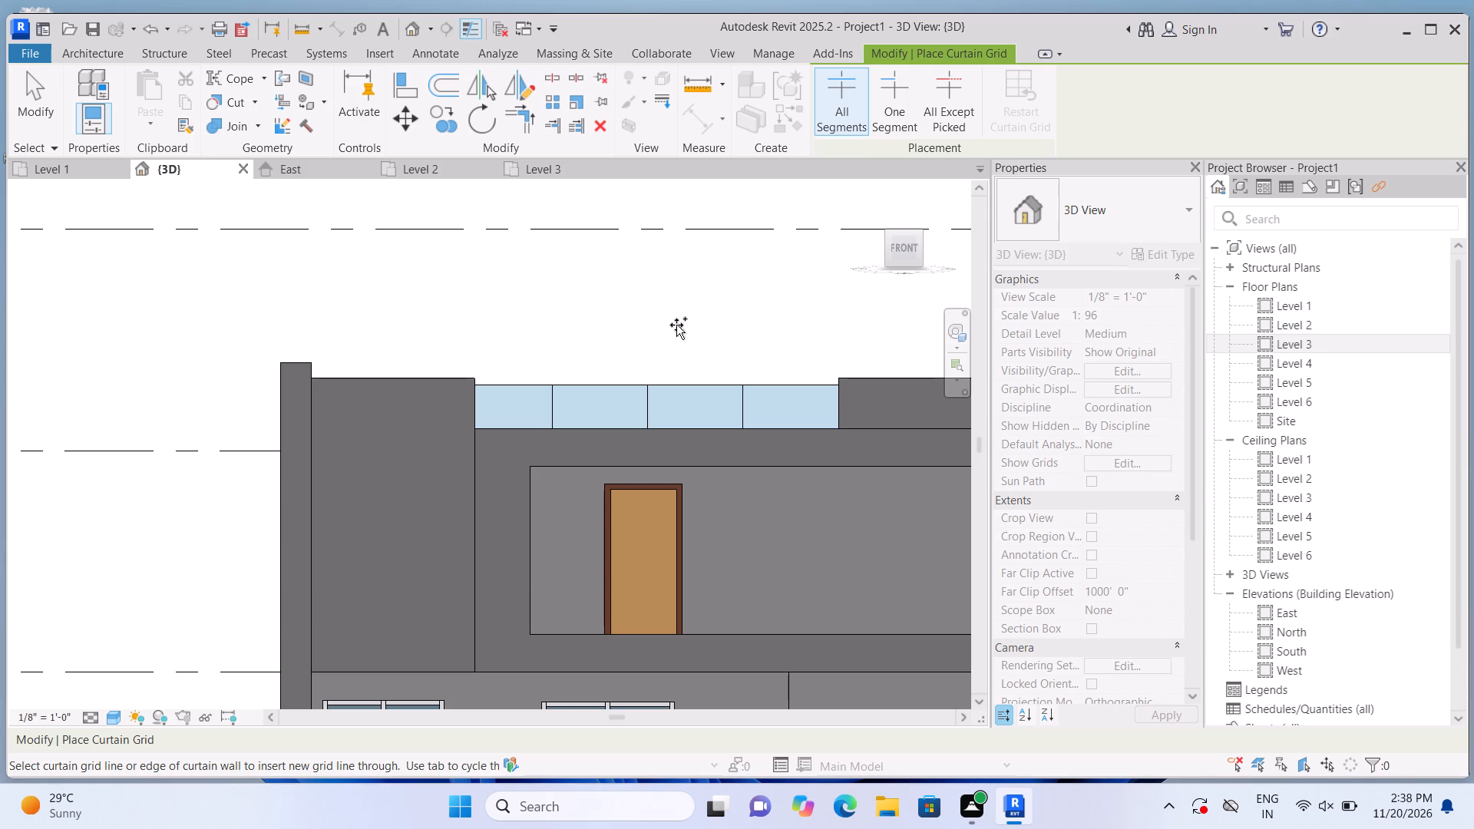
{"action": "key", "text": "grave"}
{"action": "key", "text": "Escape"}
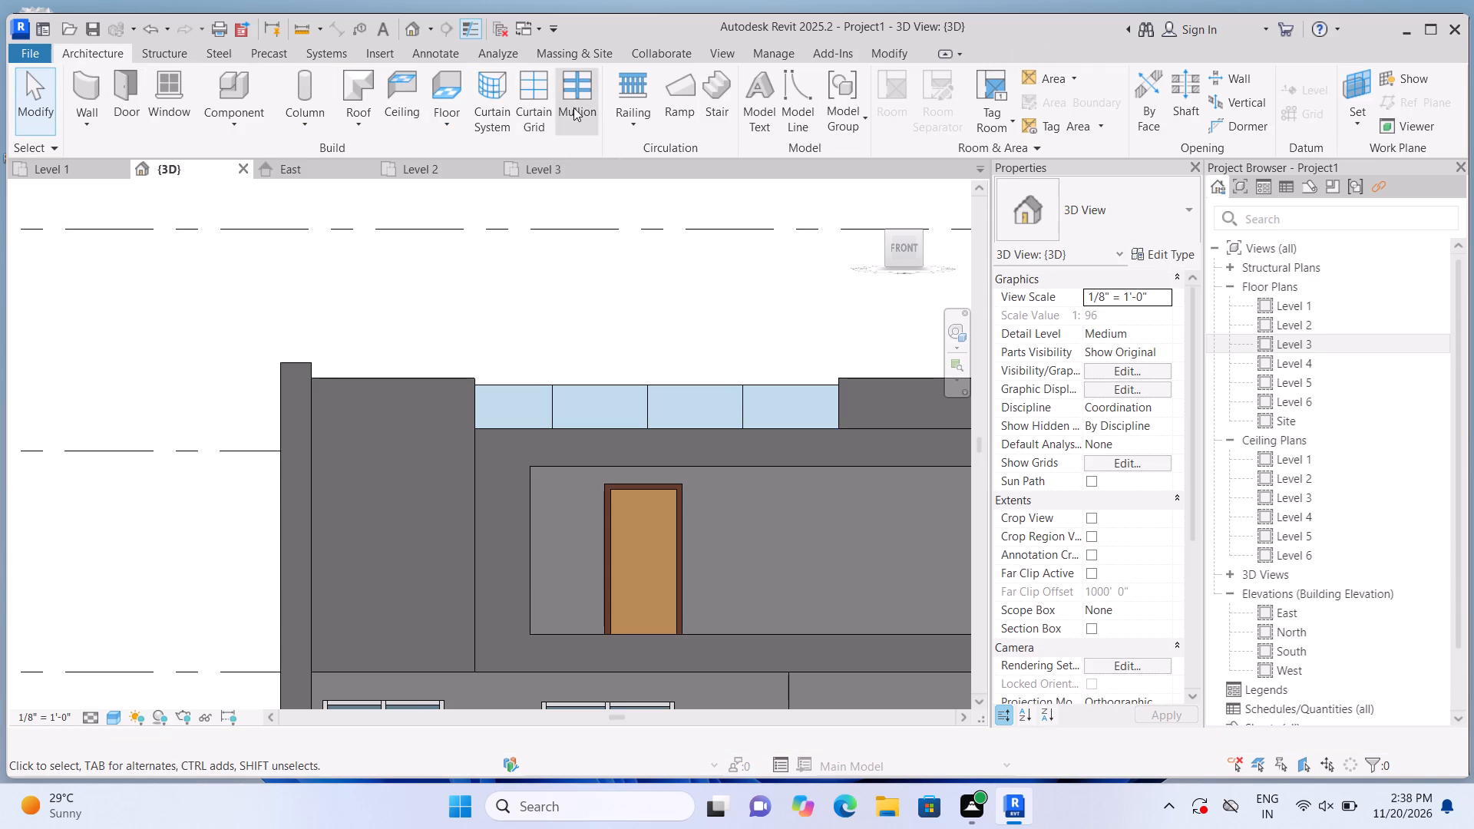
Add 2.5" x 5" rectangular mullions along the glass parapet's top edge, both end edges and its three vertical grid lines.
{"action": "left_click", "coordinate": [574, 107]}
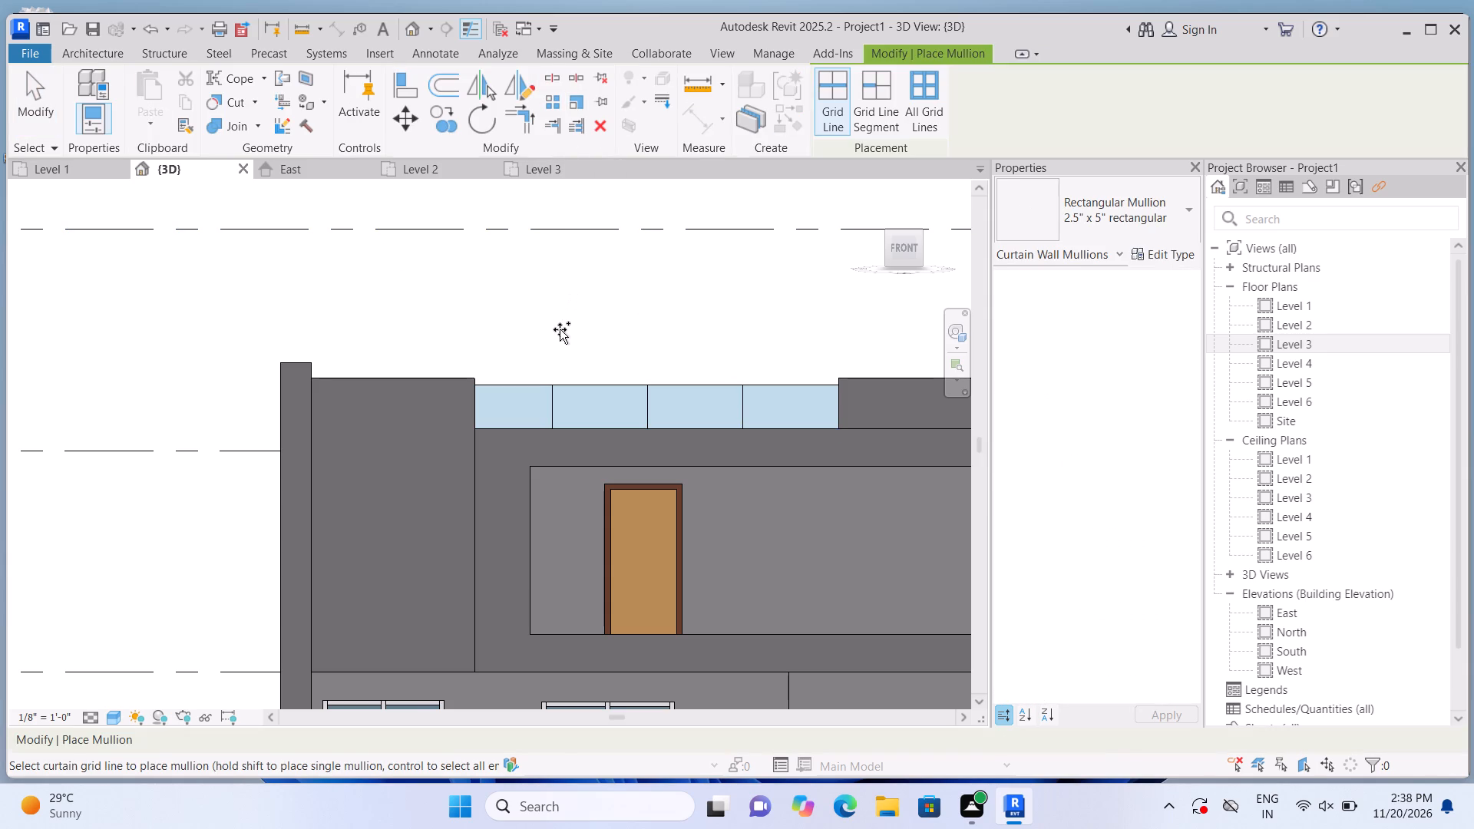
{"action": "left_click", "coordinate": [566, 388]}
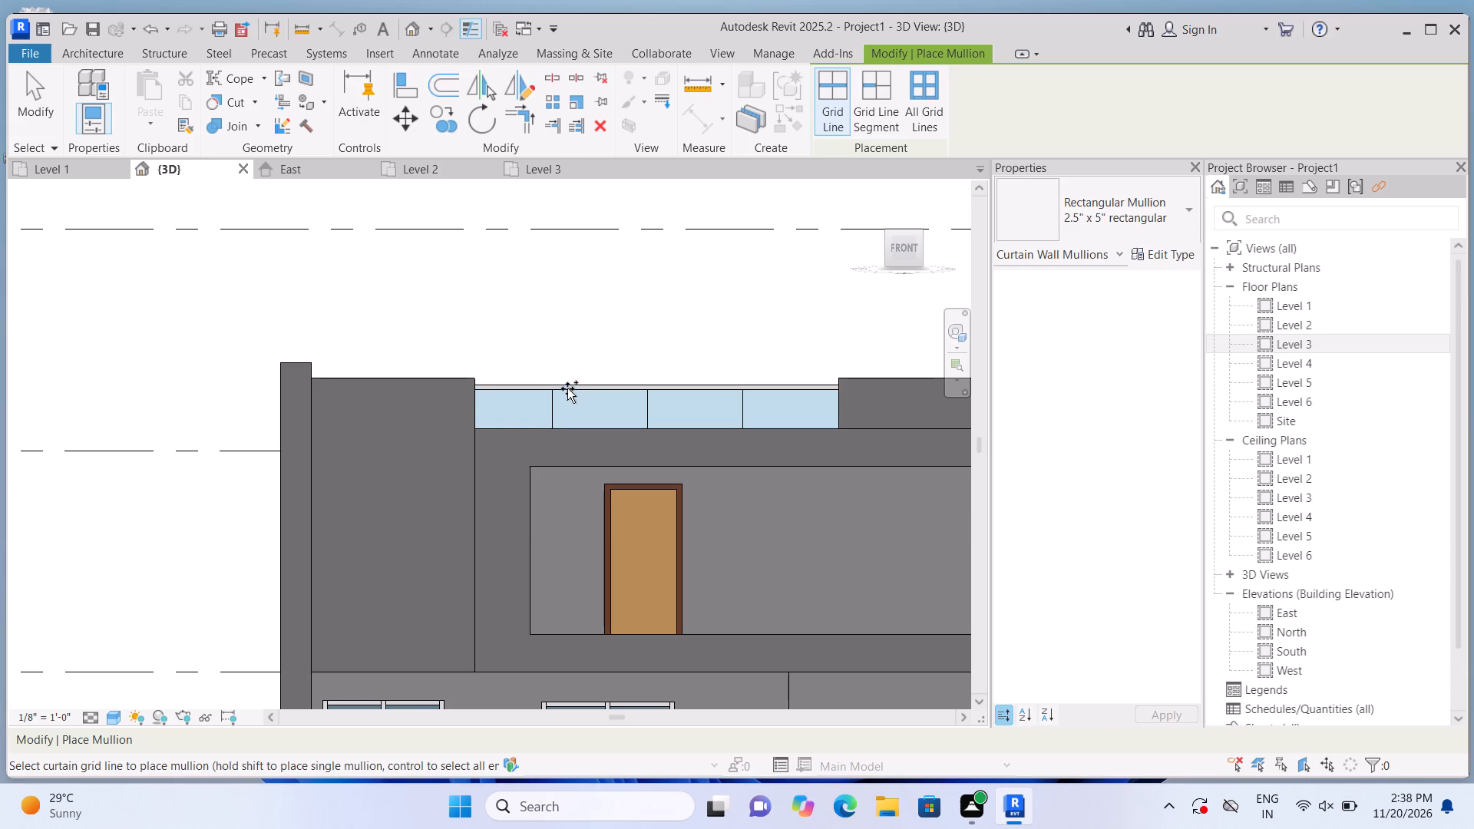
{"action": "left_click", "coordinate": [484, 414]}
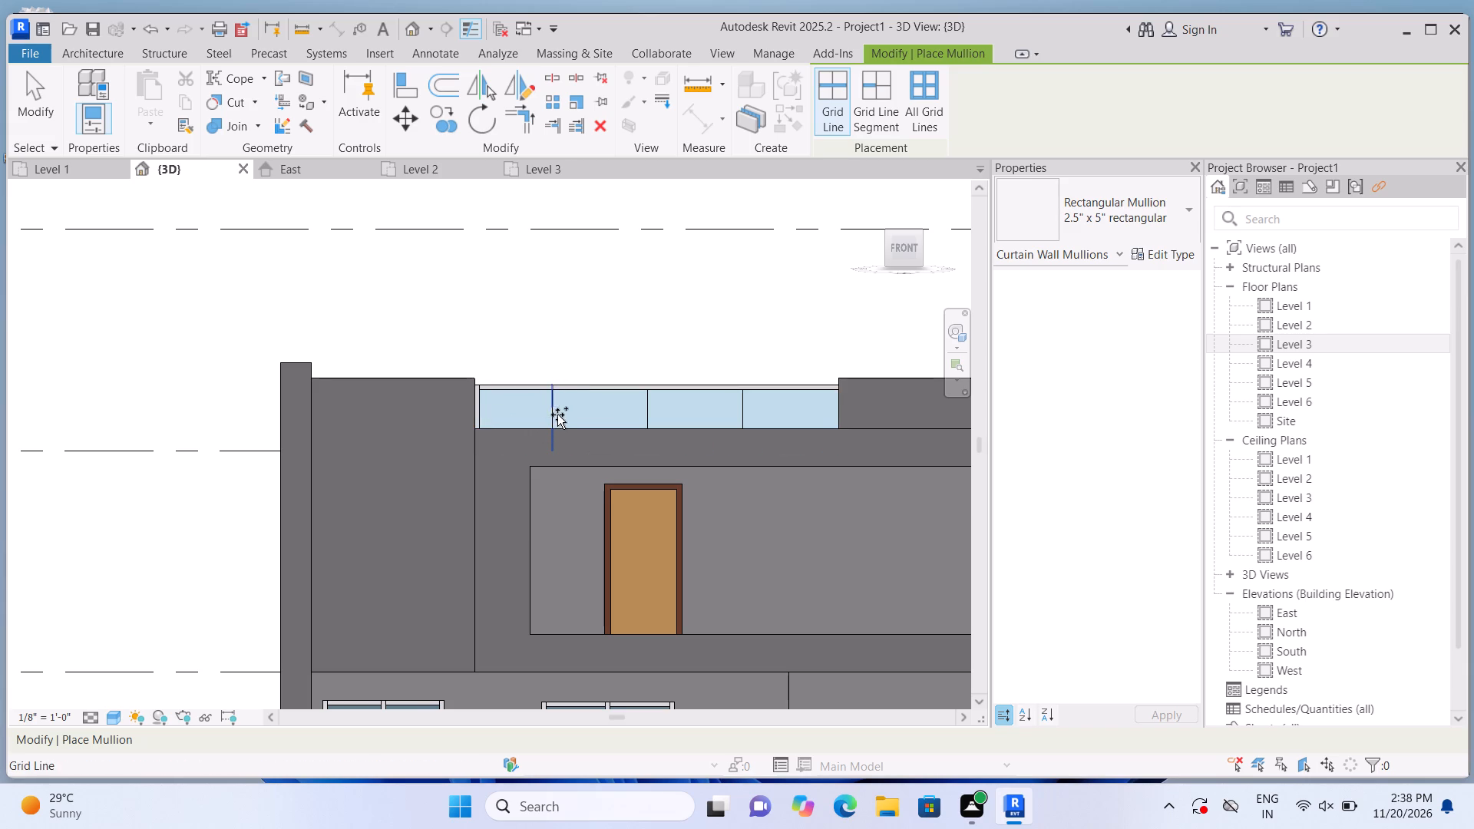
{"action": "left_click", "coordinate": [557, 414]}
{"action": "left_click", "coordinate": [645, 404]}
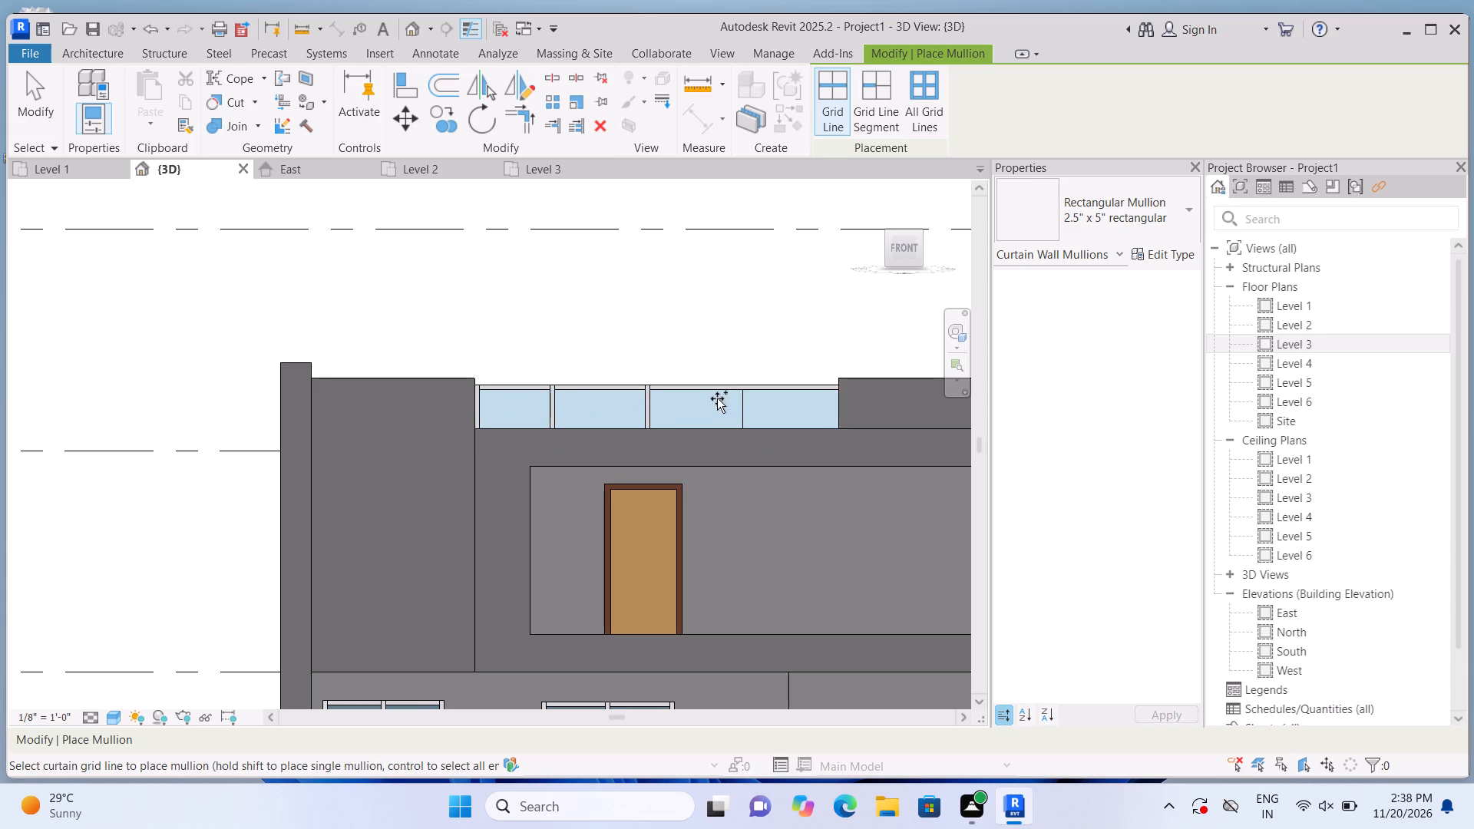
{"action": "left_click", "coordinate": [745, 398]}
{"action": "left_click", "coordinate": [839, 399]}
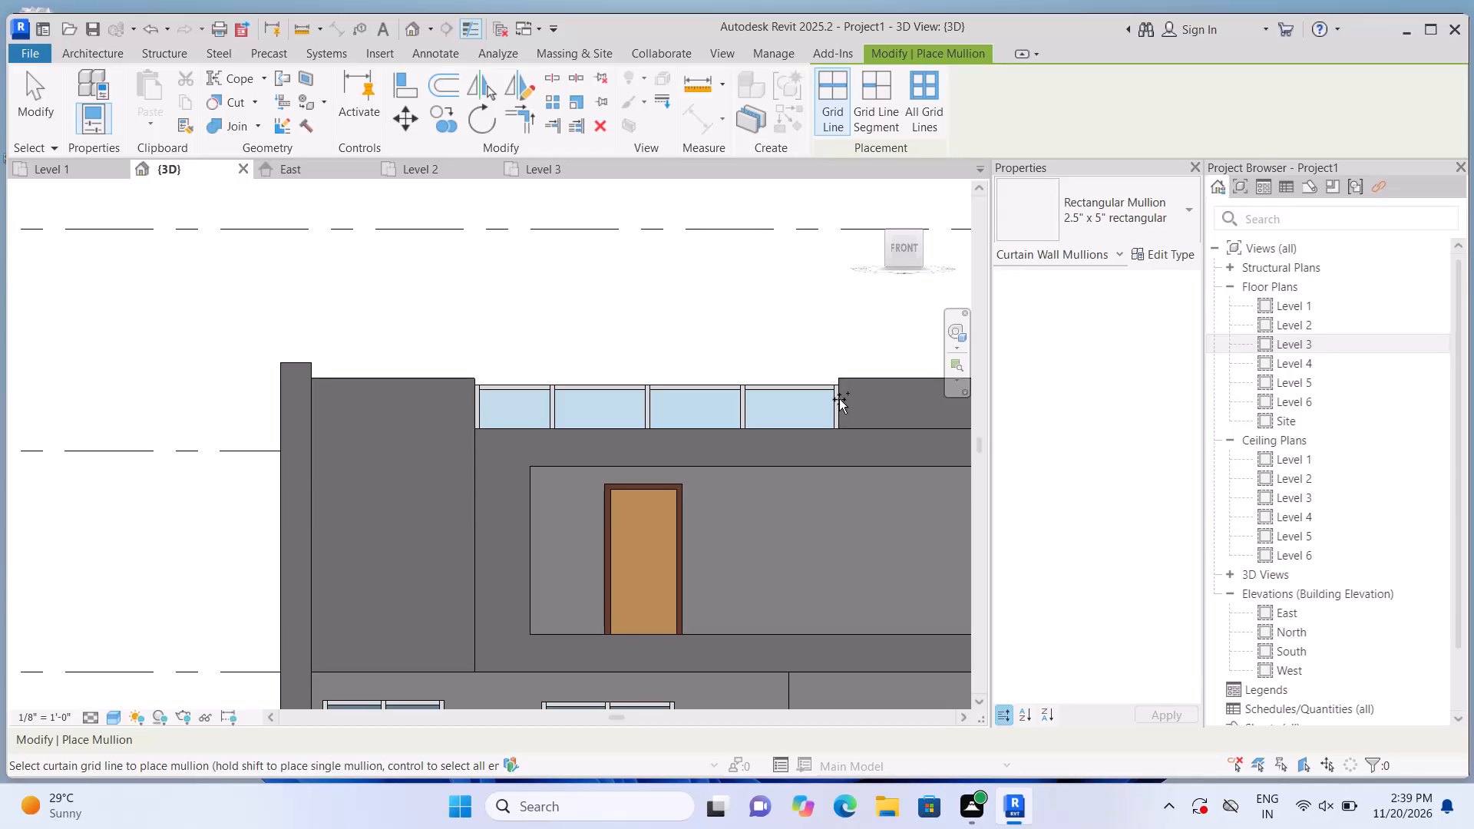
{"action": "key", "text": "Escape"}
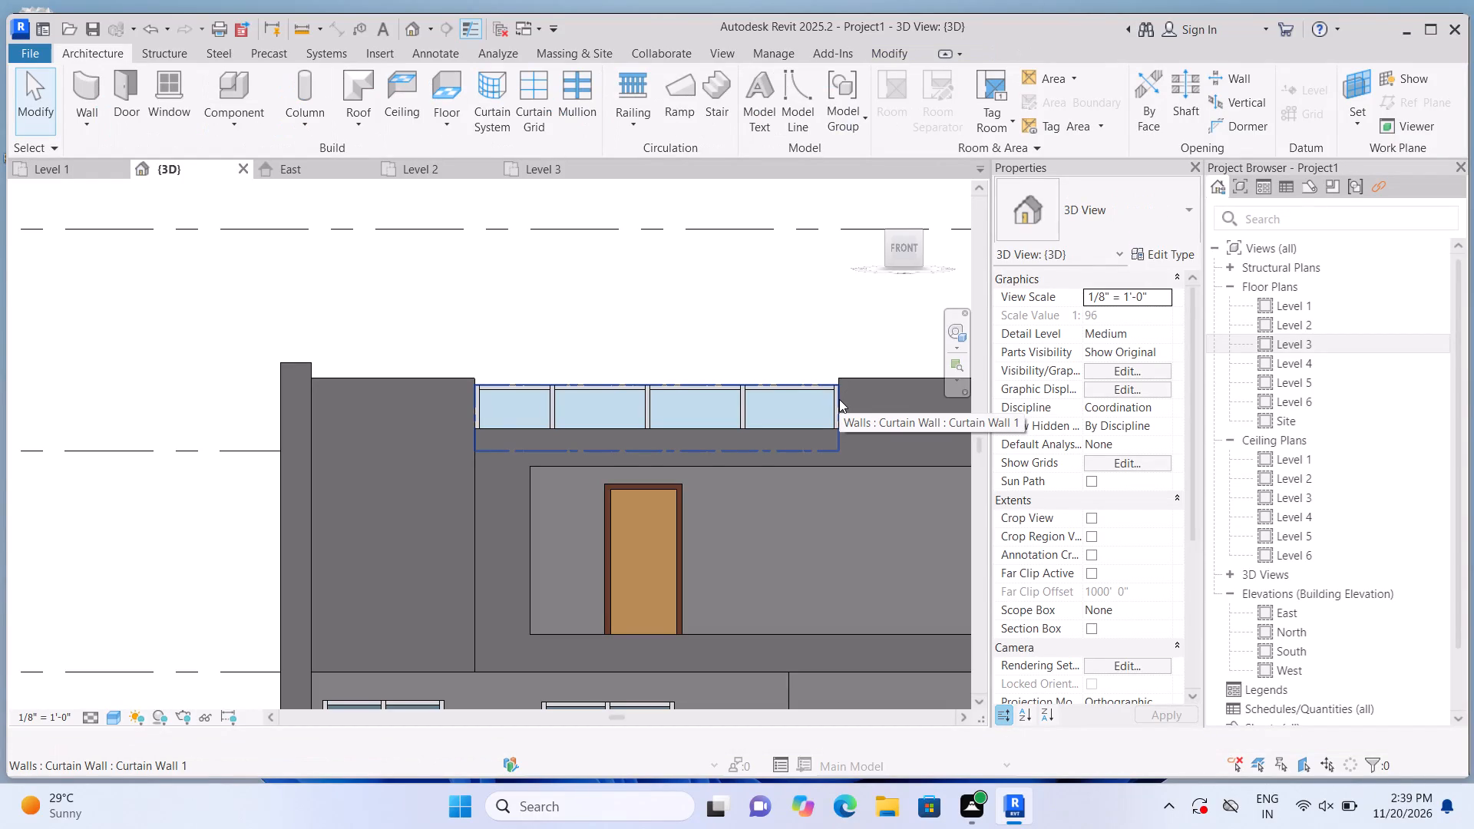
Examine the glass parapet and the whole building in the home 3D view.
{"action": "scroll", "coordinate": [817, 368], "scroll_direction": "down", "scroll_amount": 1}
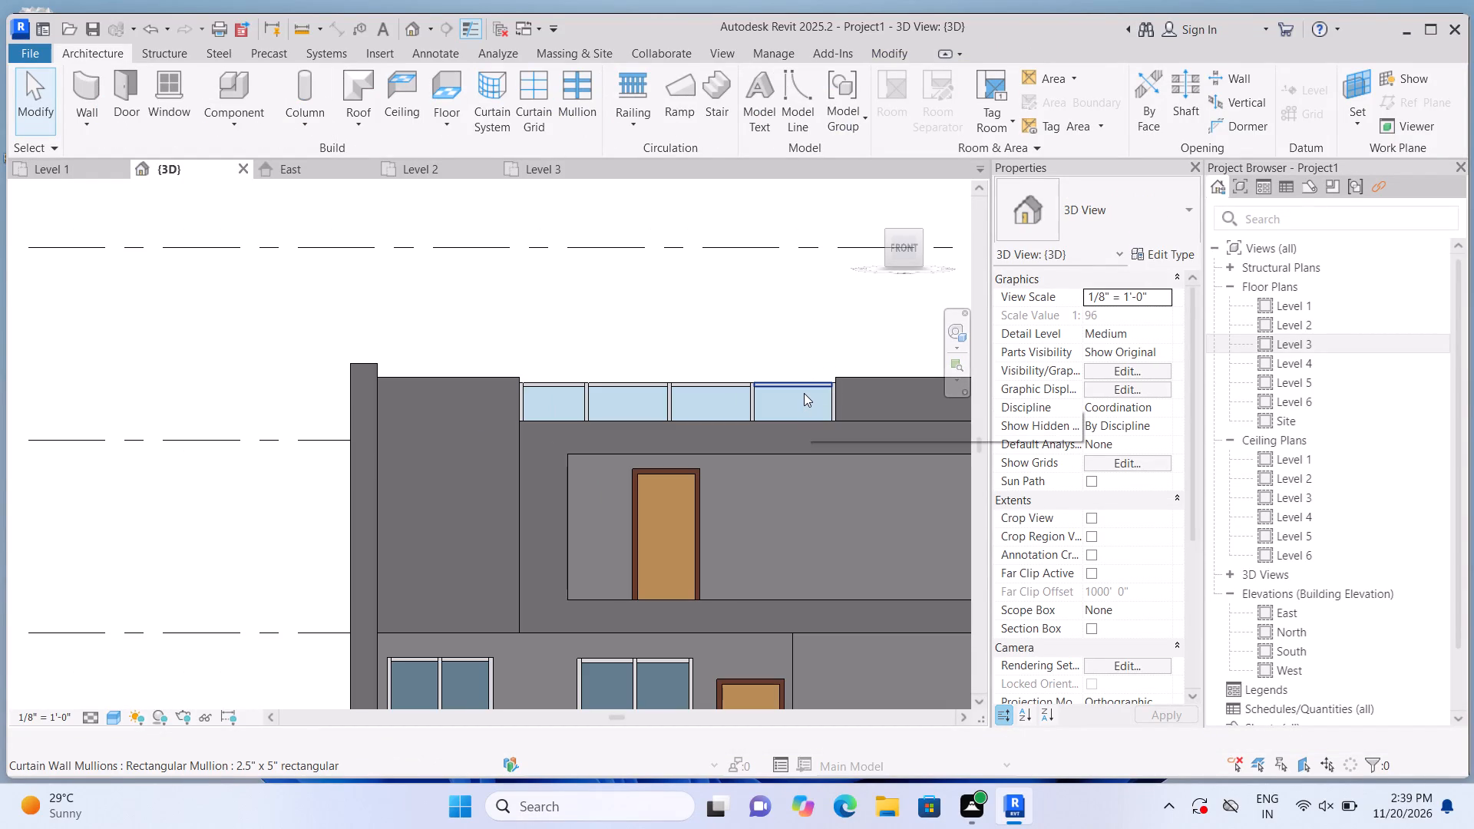
{"action": "scroll", "coordinate": [810, 401], "scroll_direction": "down", "scroll_amount": 1}
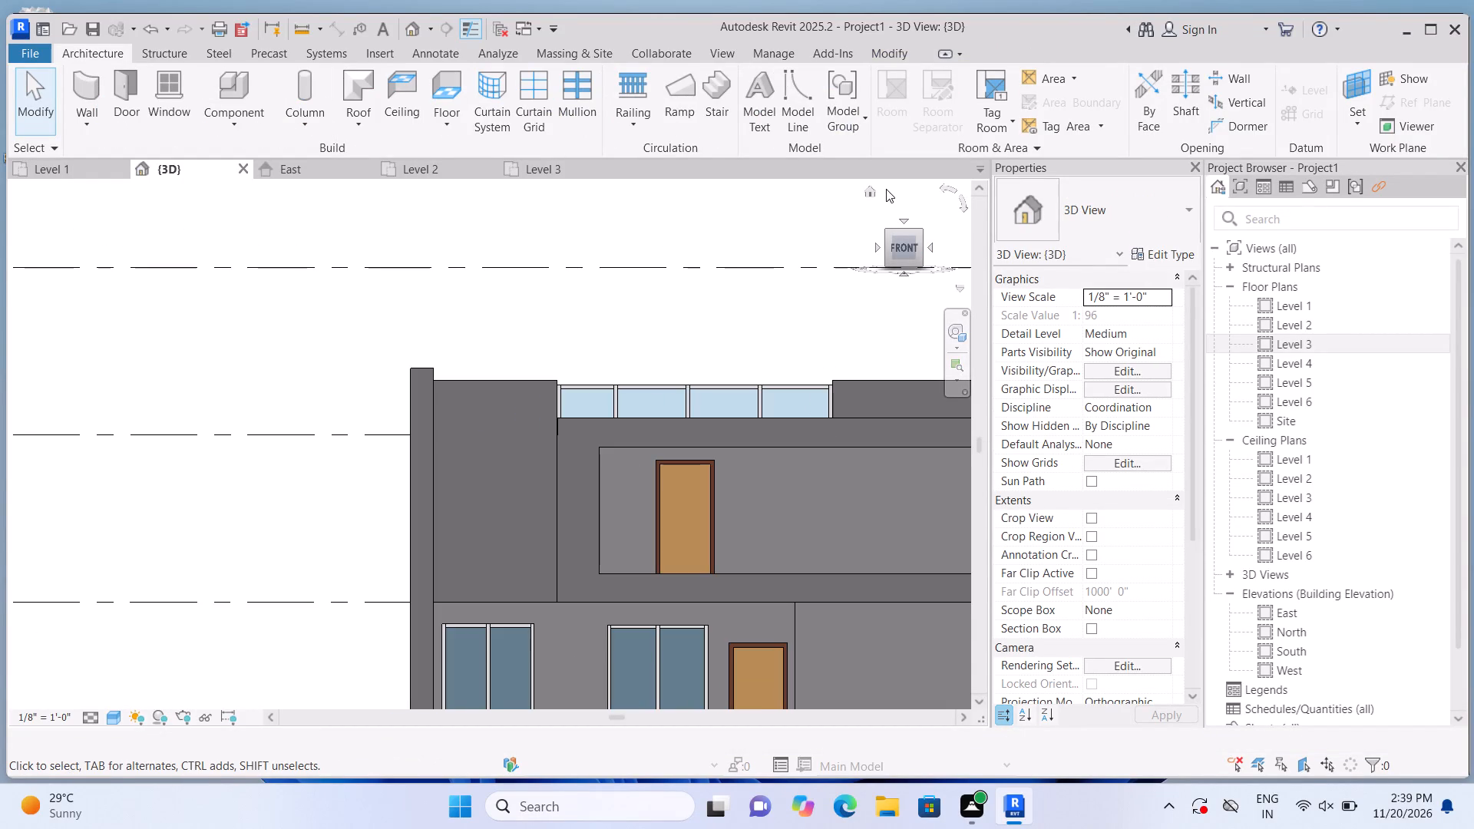
{"action": "left_click", "coordinate": [868, 185]}
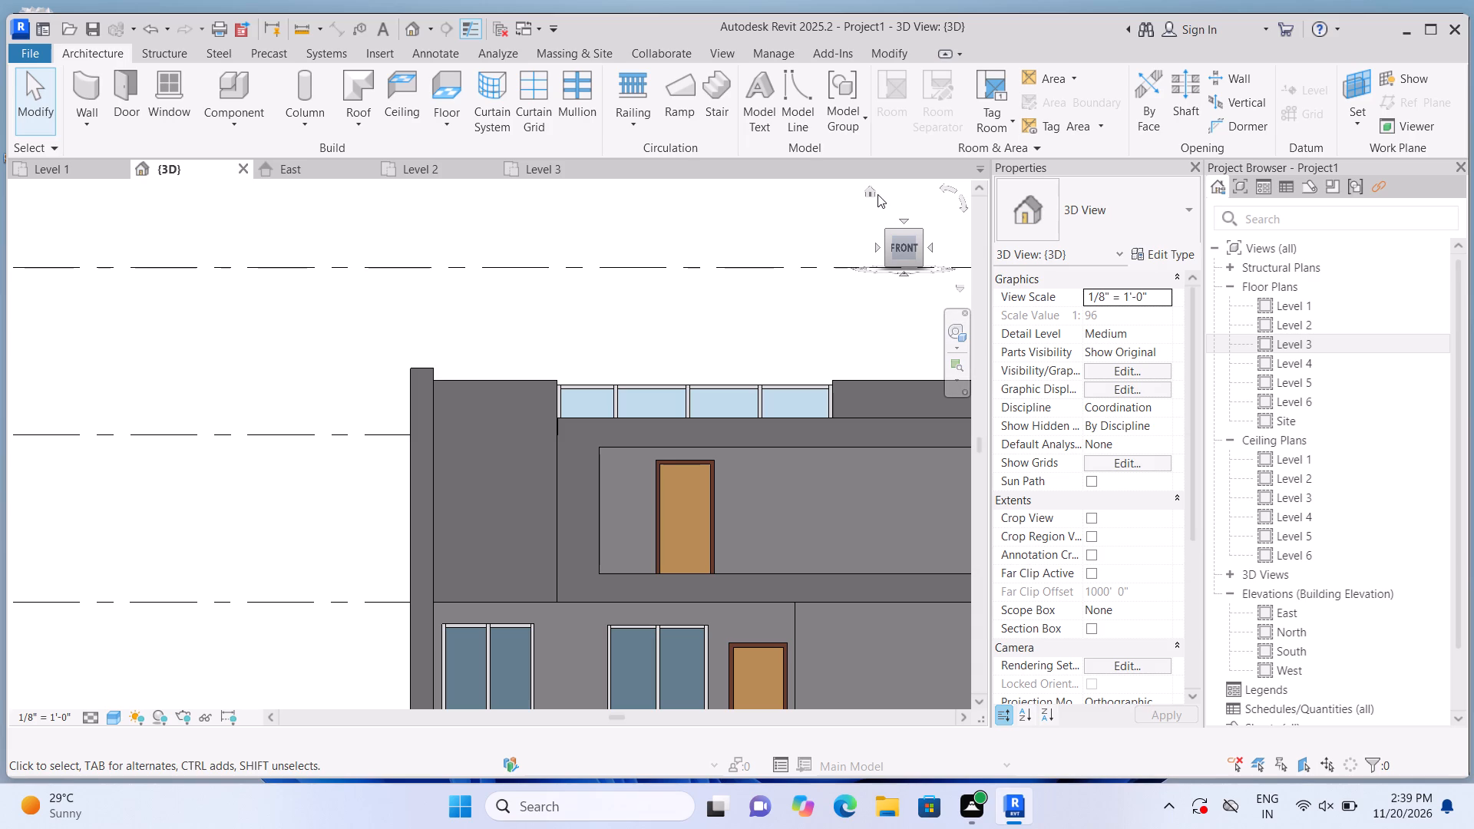
{"action": "left_click", "coordinate": [868, 191]}
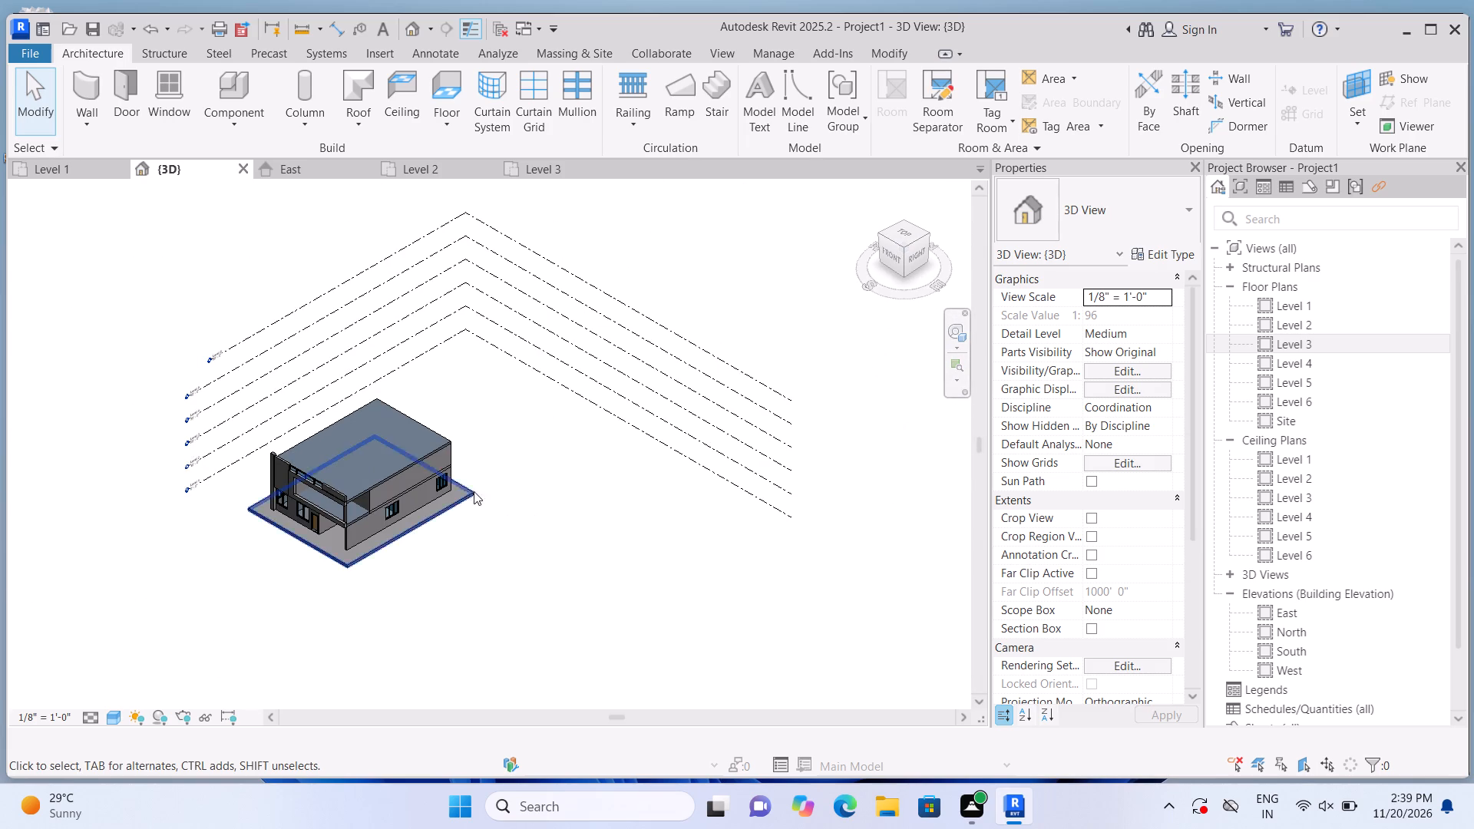
{"action": "scroll", "coordinate": [407, 483], "scroll_direction": "up", "scroll_amount": 13}
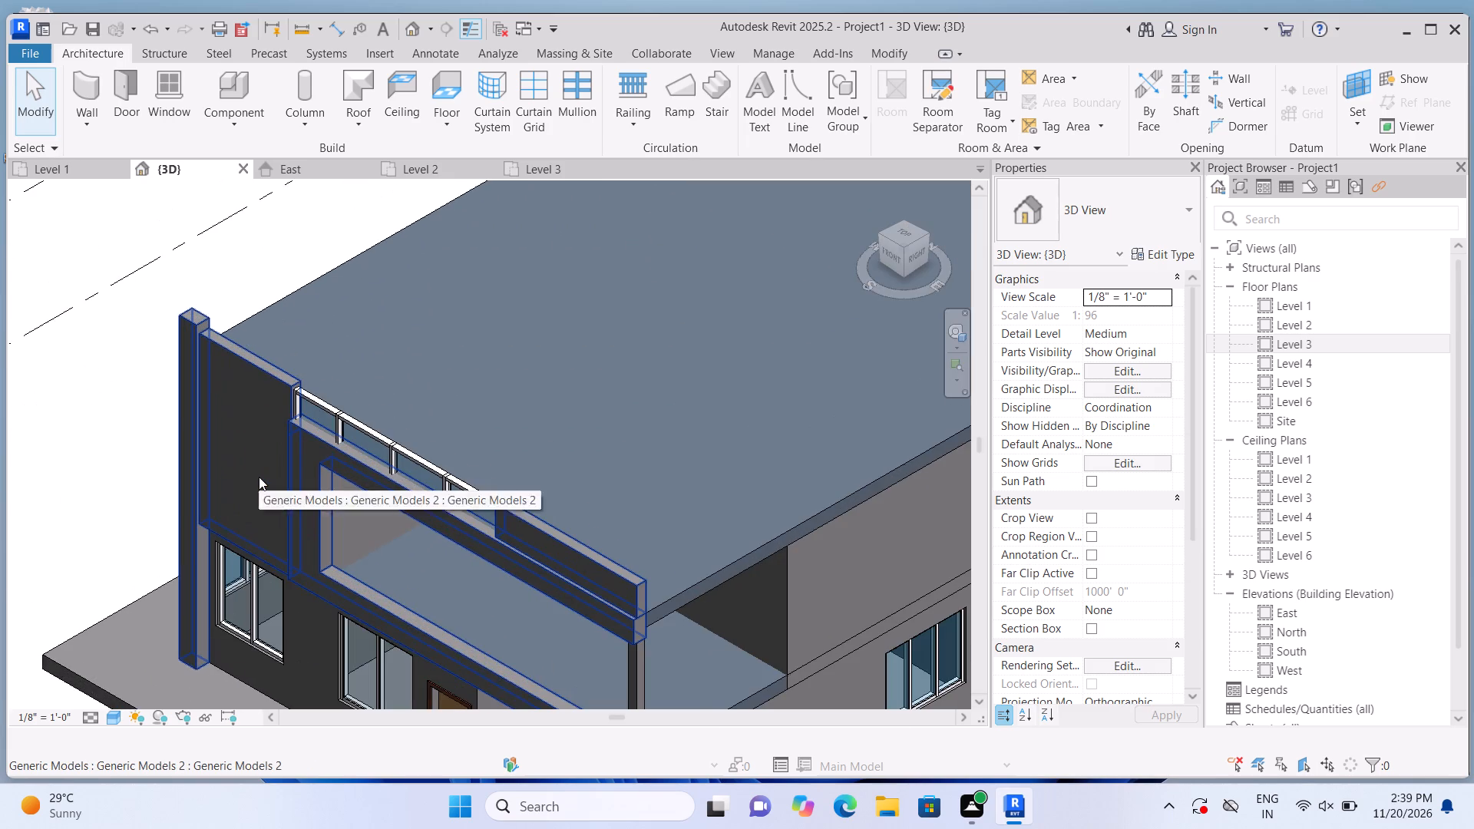
{"action": "scroll", "coordinate": [259, 477], "scroll_direction": "up", "scroll_amount": 1}
{"action": "scroll", "coordinate": [80, 497], "scroll_direction": "down", "scroll_amount": 5}
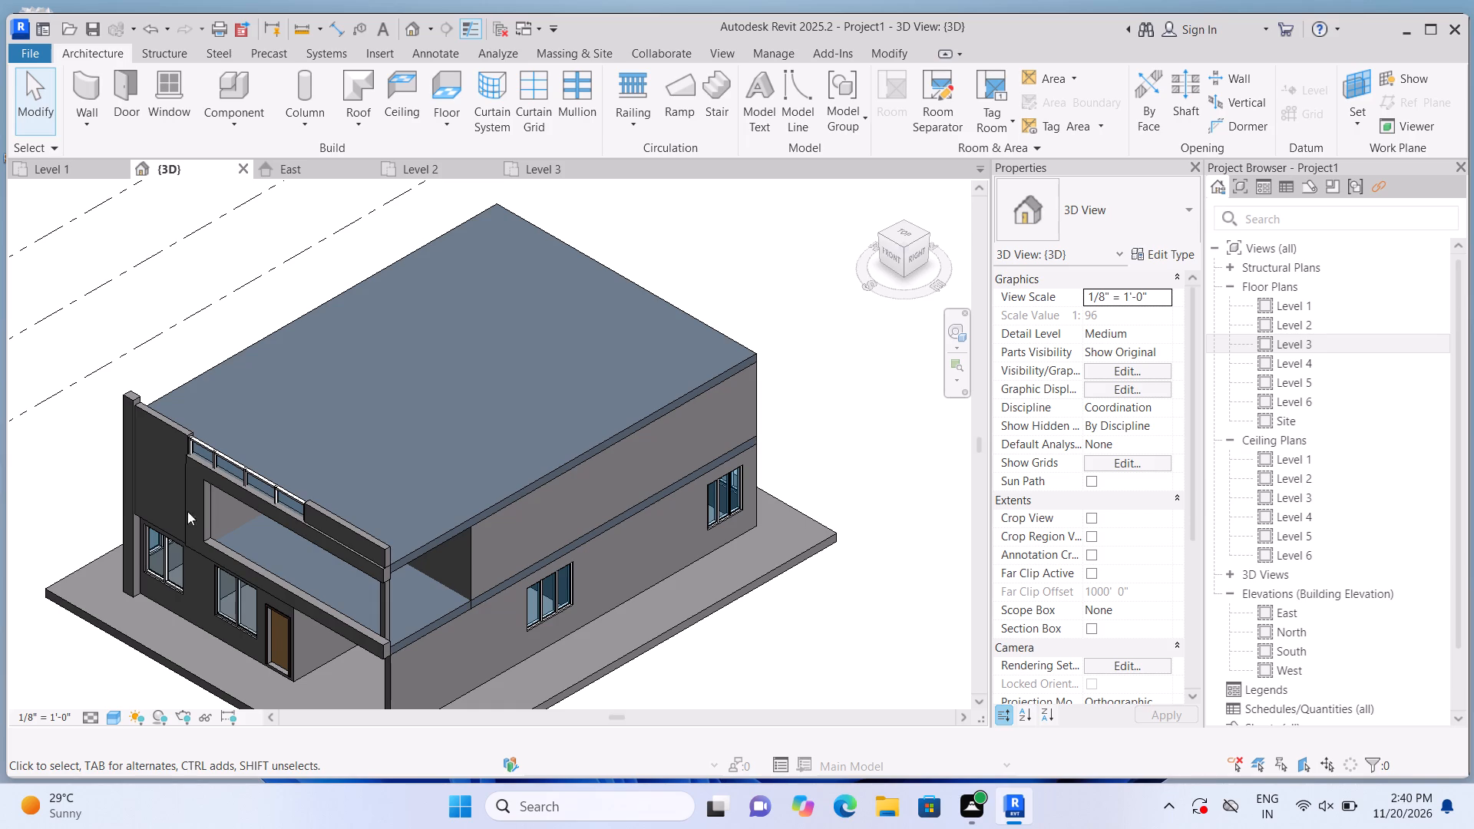
In the Level 3 floor plan, create a new in-place component in the Generic Models category, keeping the suggested name.
{"action": "double_click", "coordinate": [1261, 344]}
{"action": "scroll", "coordinate": [683, 562], "scroll_direction": "down", "scroll_amount": 2}
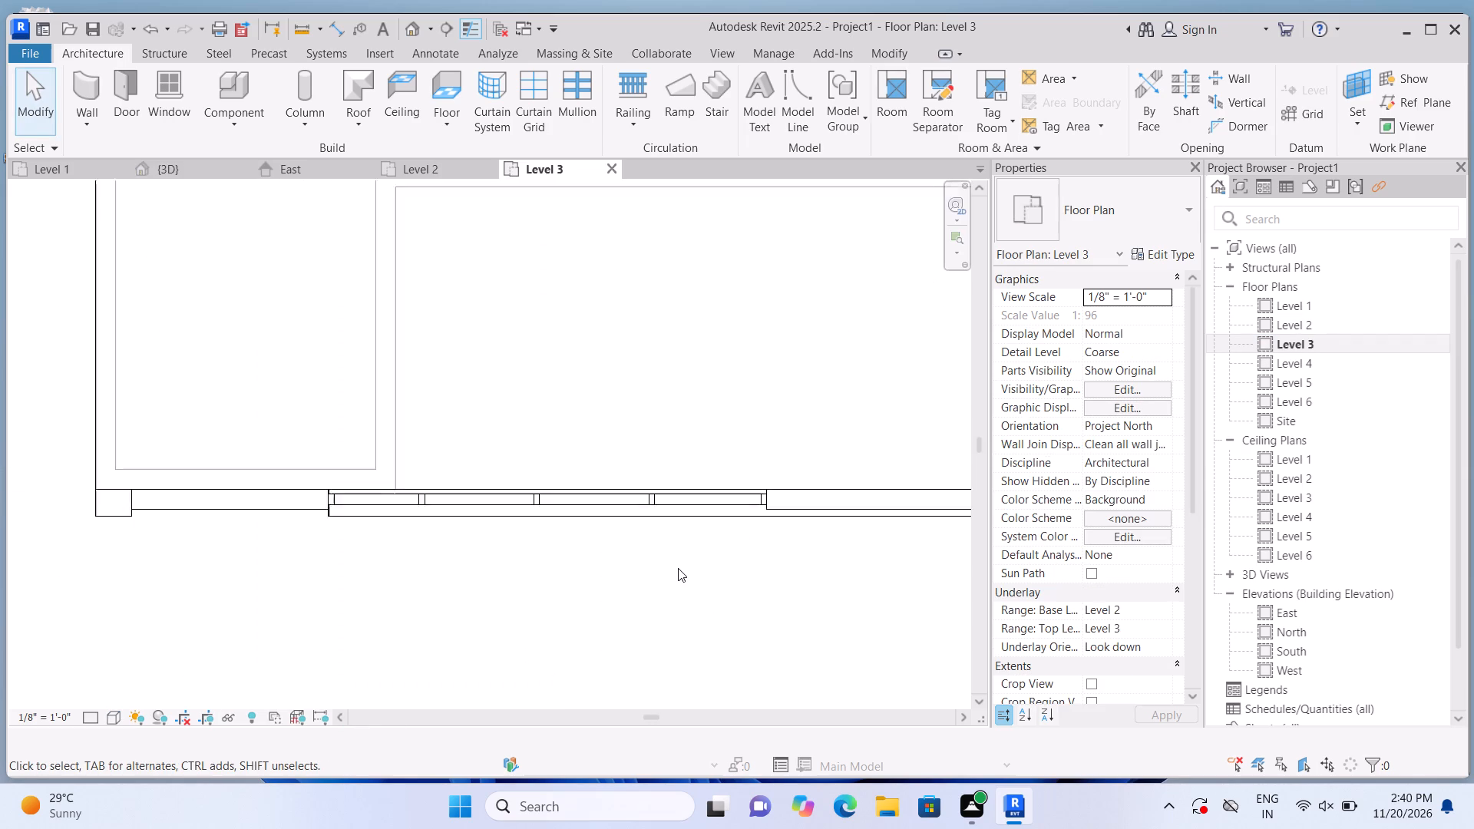
{"action": "scroll", "coordinate": [678, 568], "scroll_direction": "down", "scroll_amount": 7}
{"action": "scroll", "coordinate": [749, 549], "scroll_direction": "up", "scroll_amount": 8}
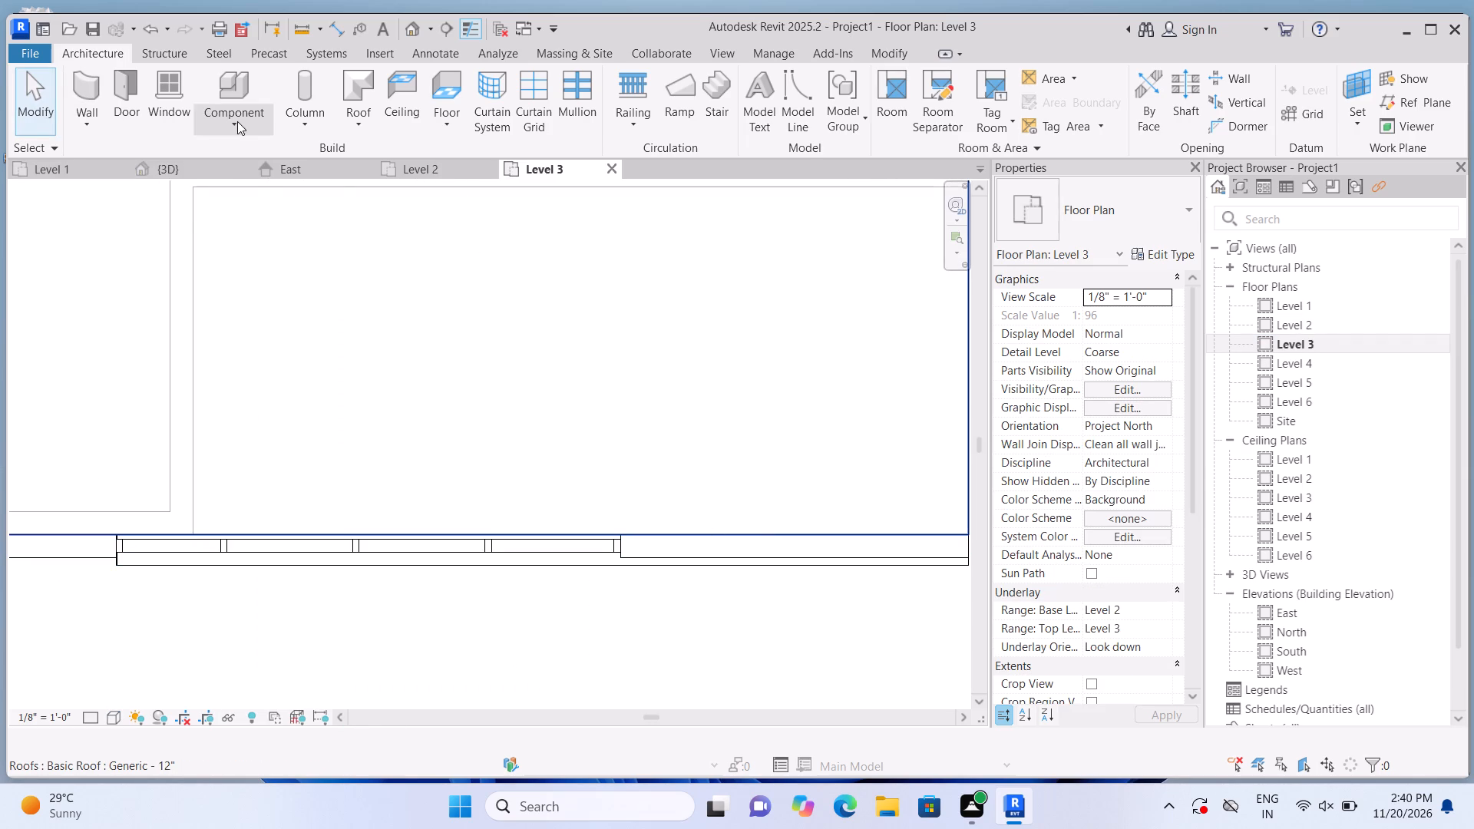
{"action": "left_click", "coordinate": [237, 121]}
{"action": "left_click", "coordinate": [253, 190]}
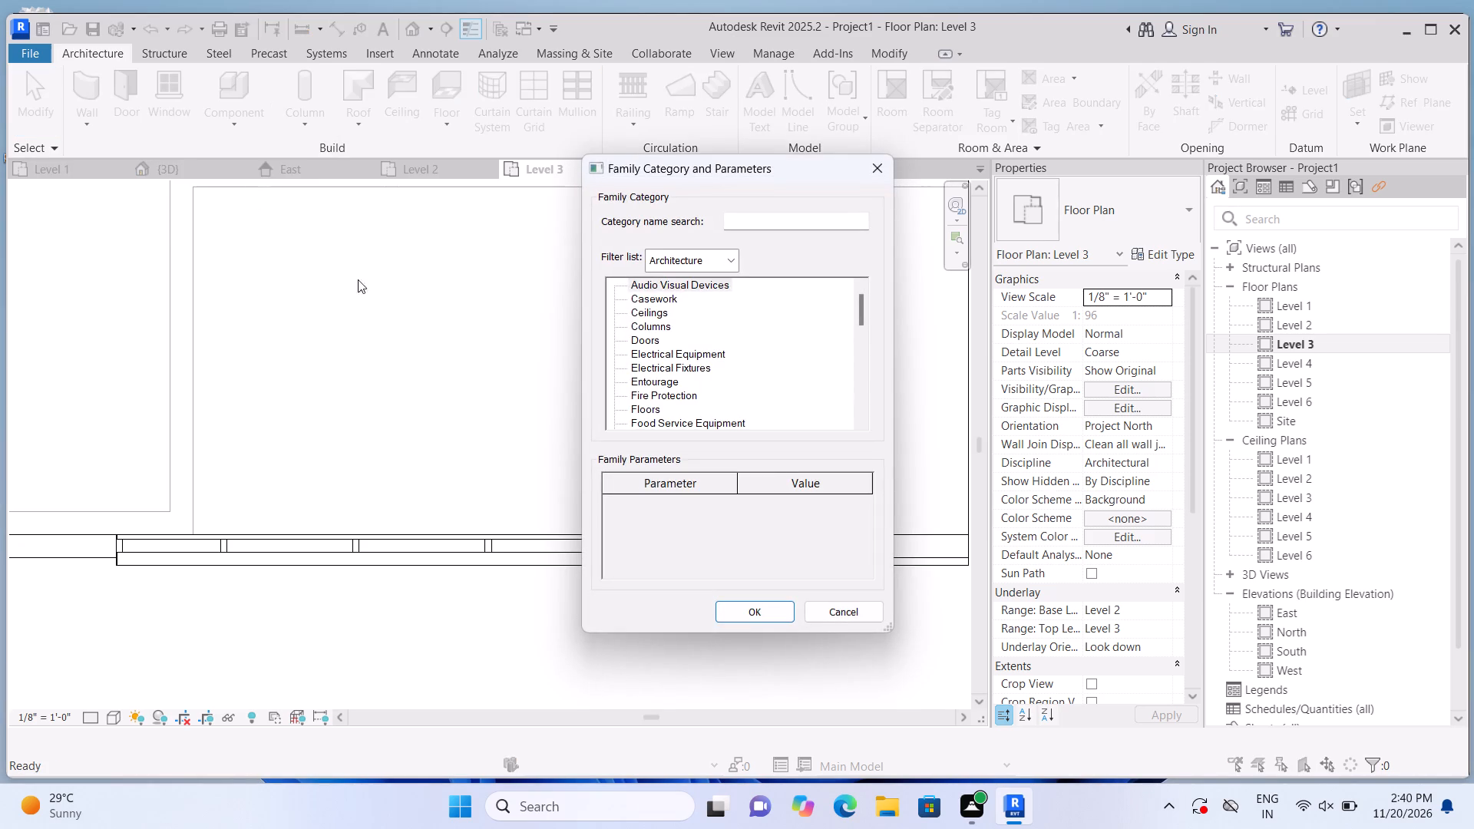
{"action": "scroll", "coordinate": [715, 335], "scroll_direction": "down", "scroll_amount": 4}
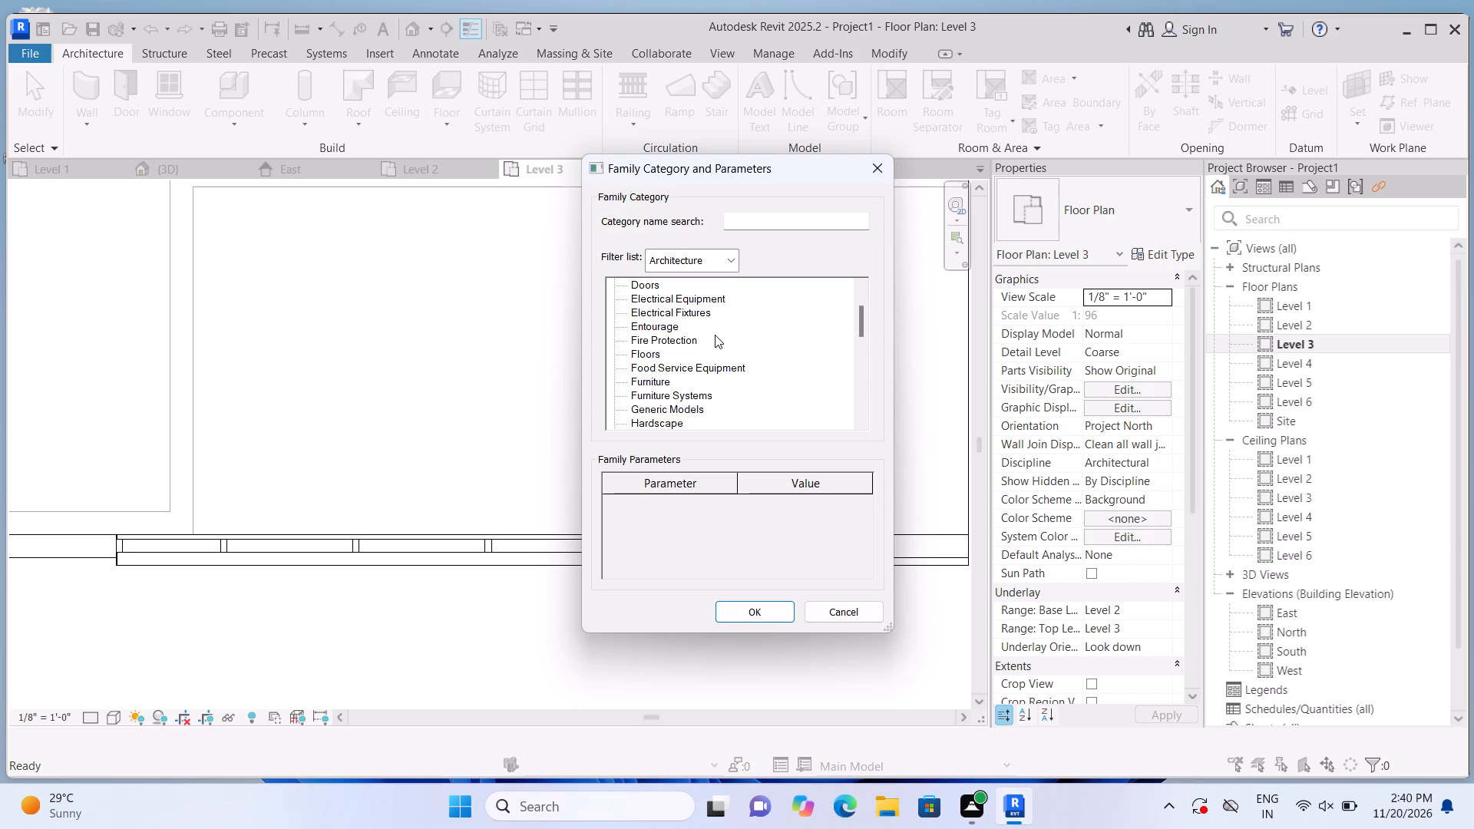
{"action": "scroll", "coordinate": [737, 355], "scroll_direction": "down", "scroll_amount": 2}
{"action": "left_click", "coordinate": [690, 378]}
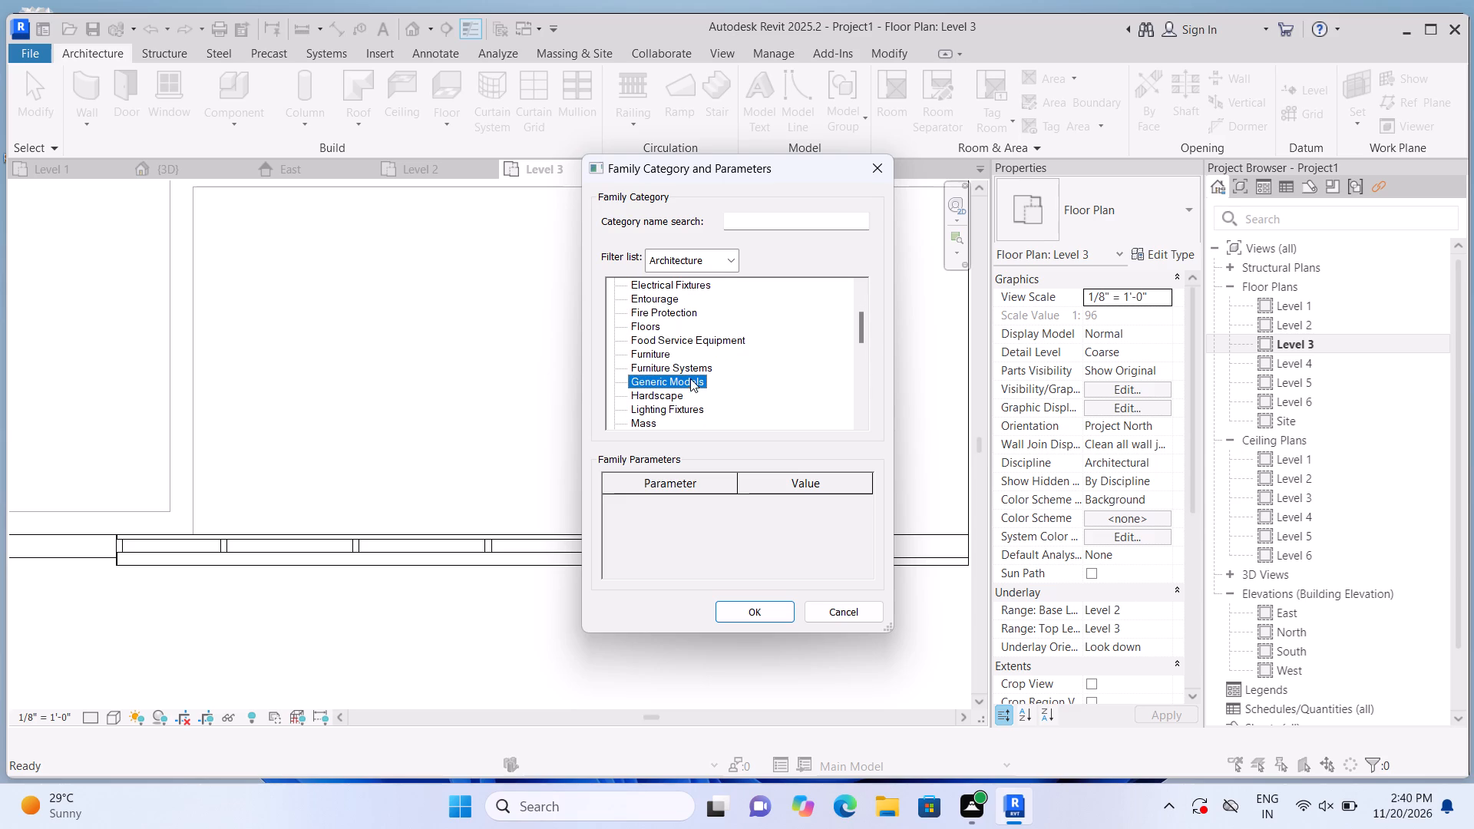
{"action": "left_click", "coordinate": [767, 612]}
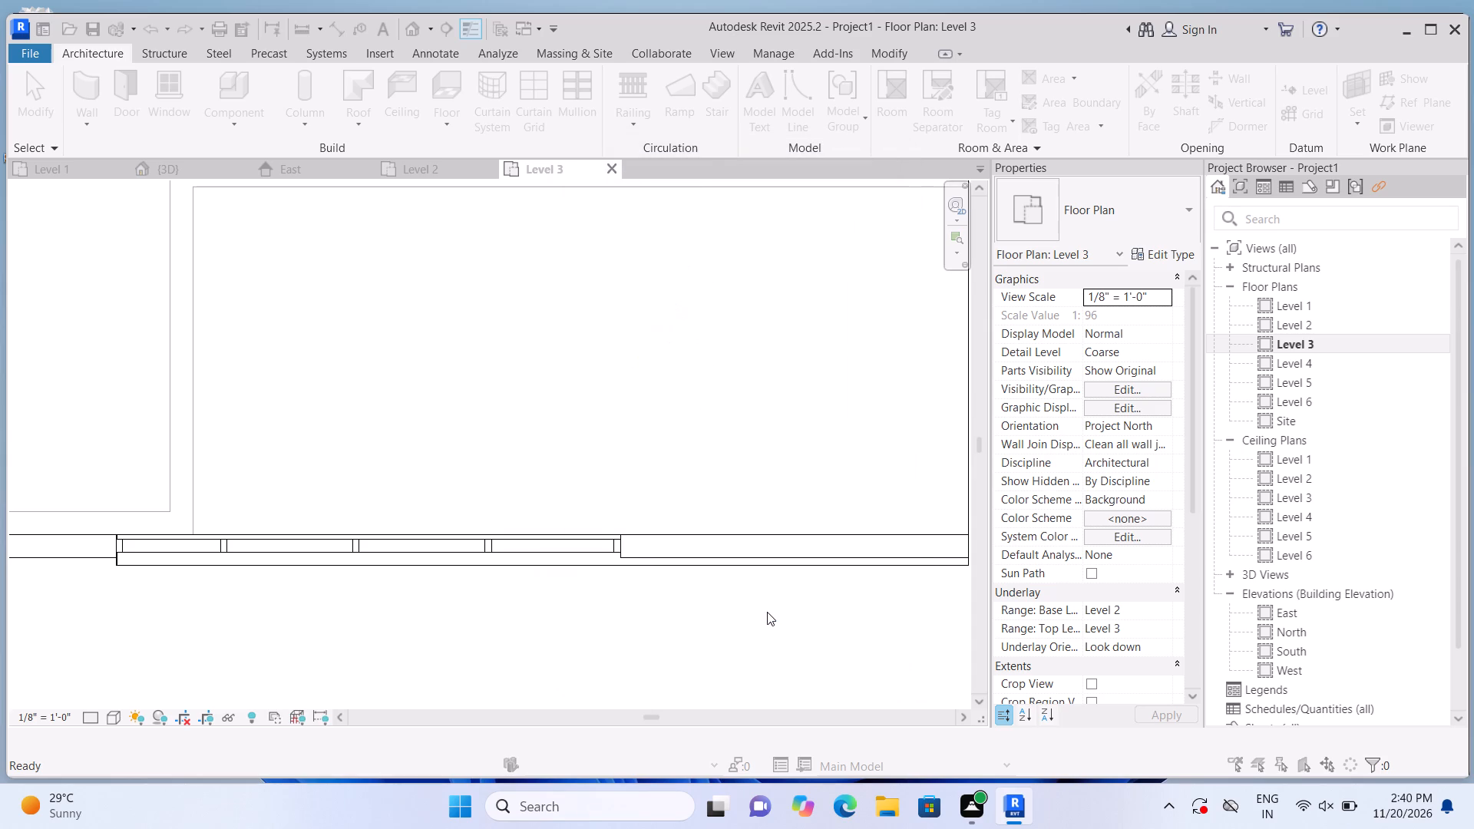
{"action": "left_click", "coordinate": [774, 431]}
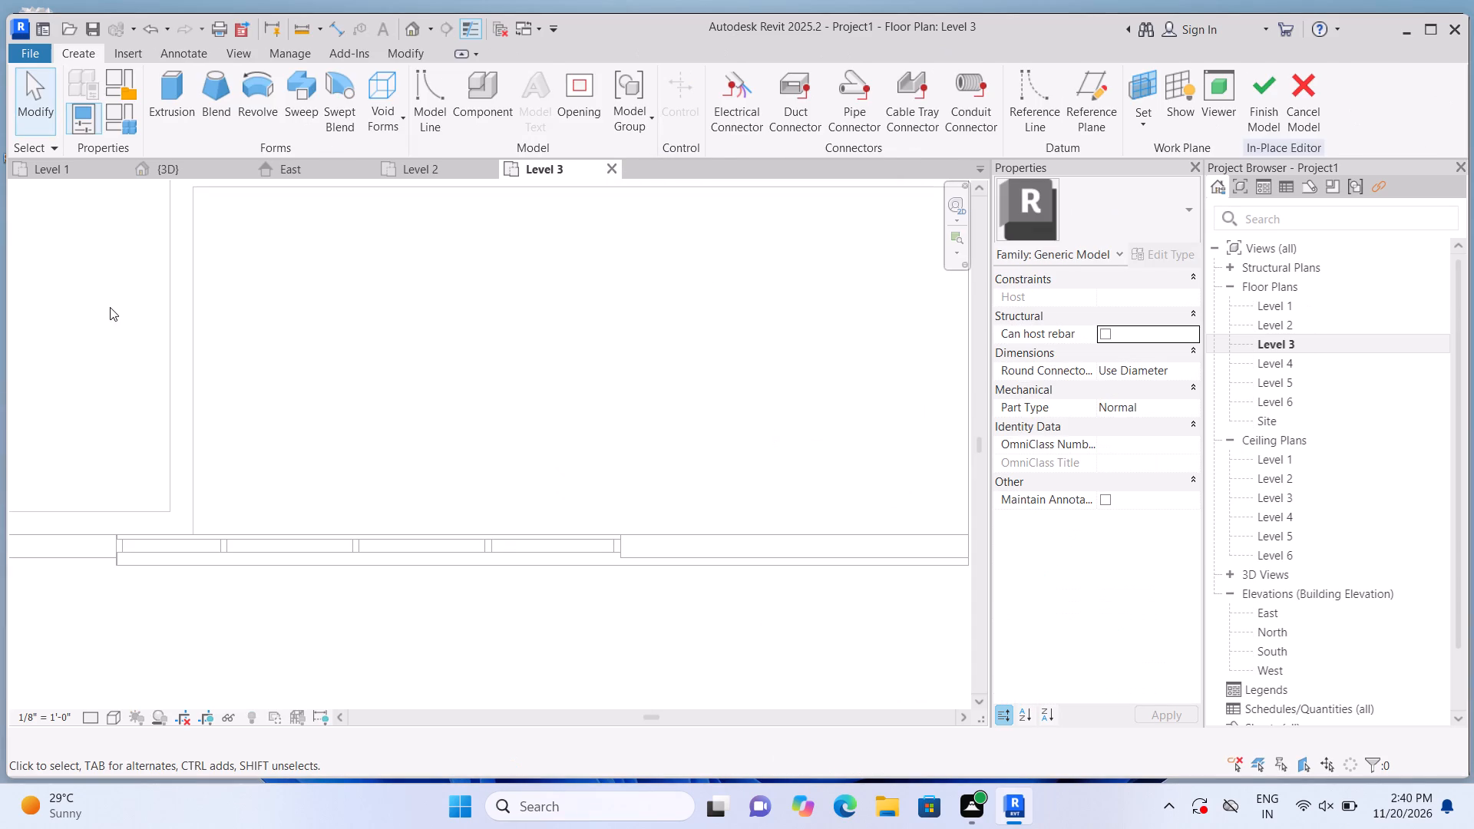
Start a solid extrusion and pick the Generic - 12" roof surface as its work plane.
{"action": "scroll", "coordinate": [240, 403], "scroll_direction": "down", "scroll_amount": 7}
{"action": "scroll", "coordinate": [282, 421], "scroll_direction": "up", "scroll_amount": 4}
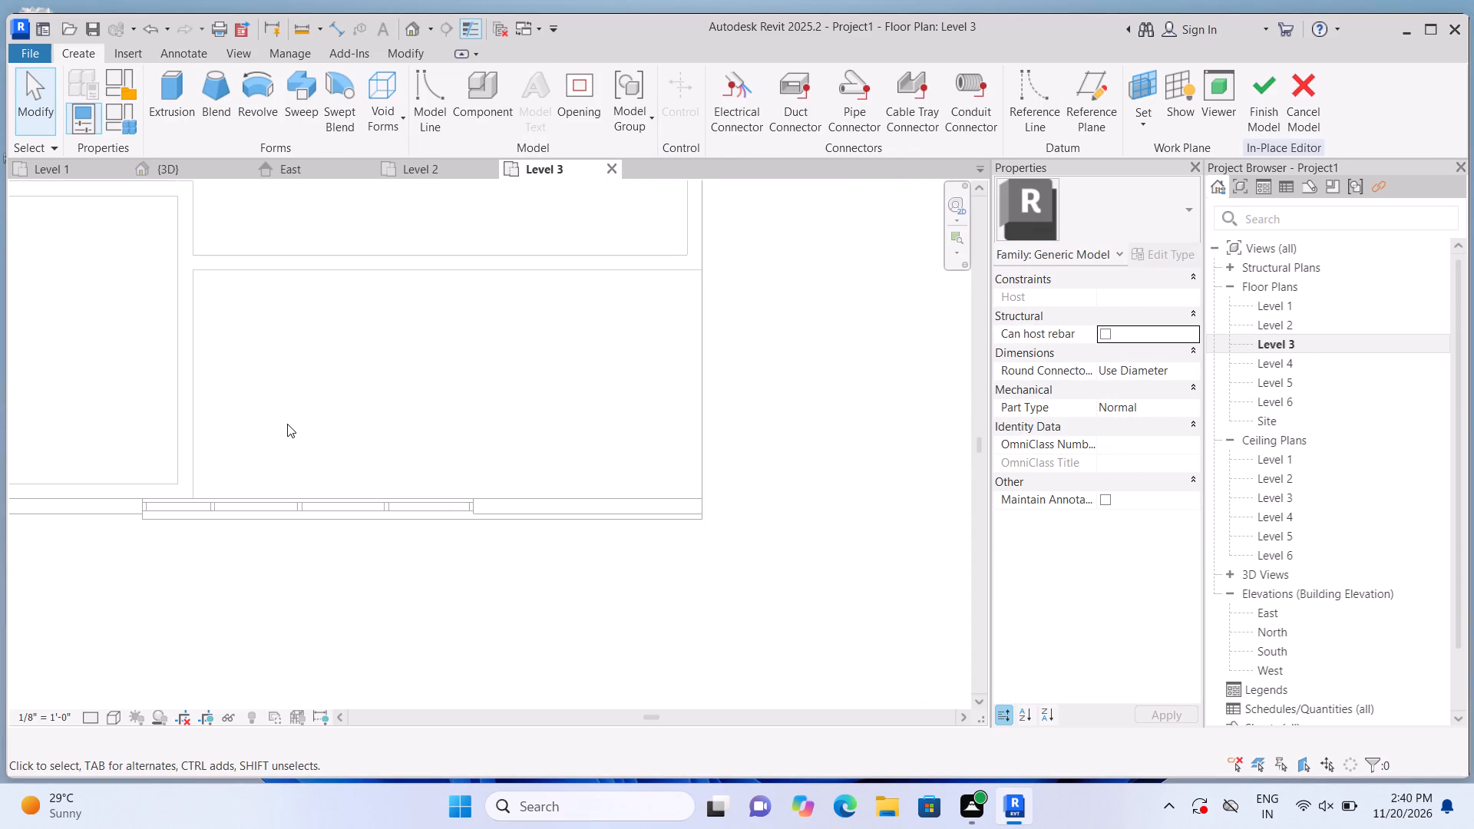
{"action": "left_click", "coordinate": [183, 101]}
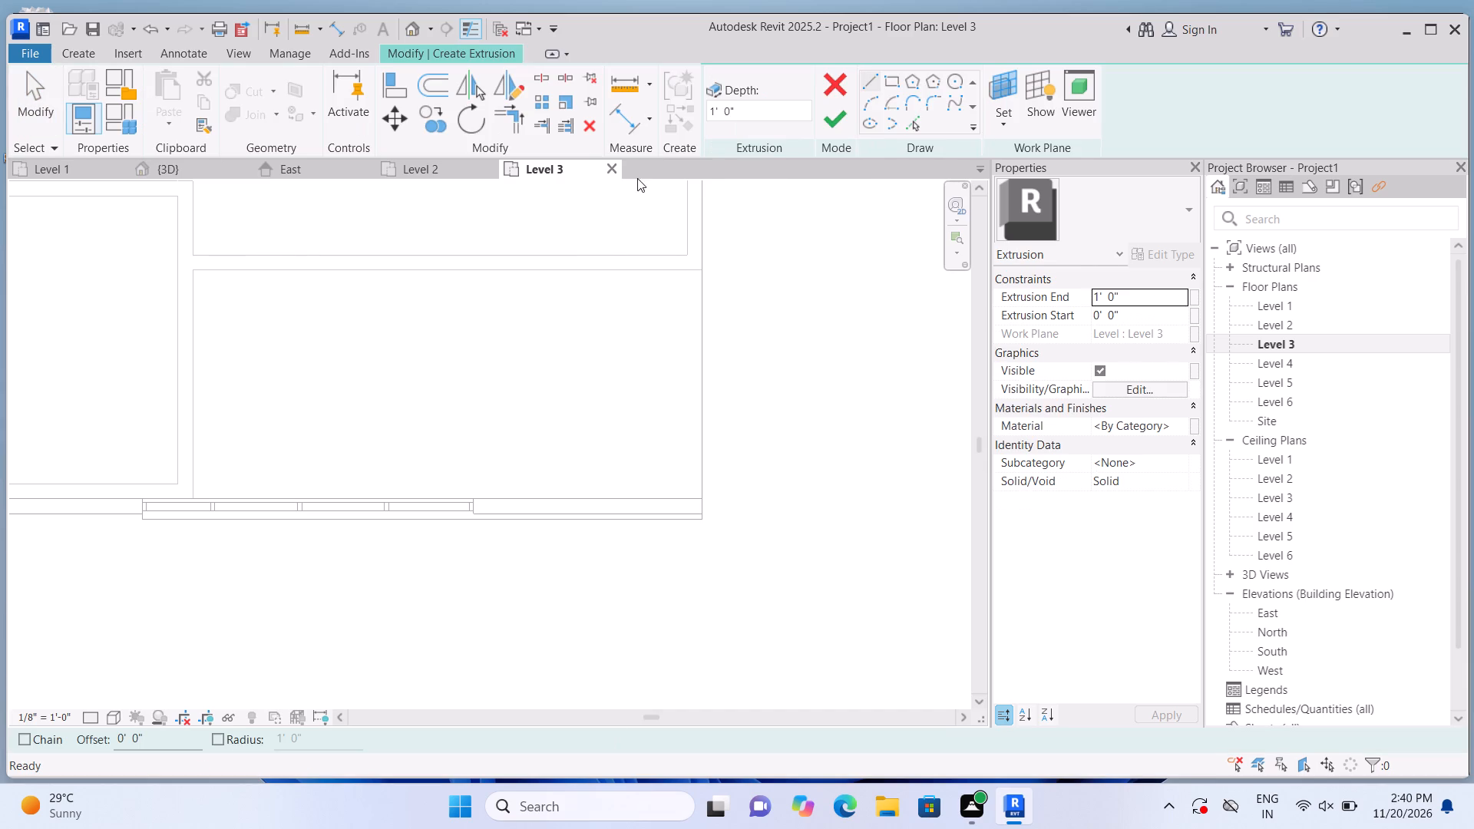
{"action": "left_click", "coordinate": [995, 134]}
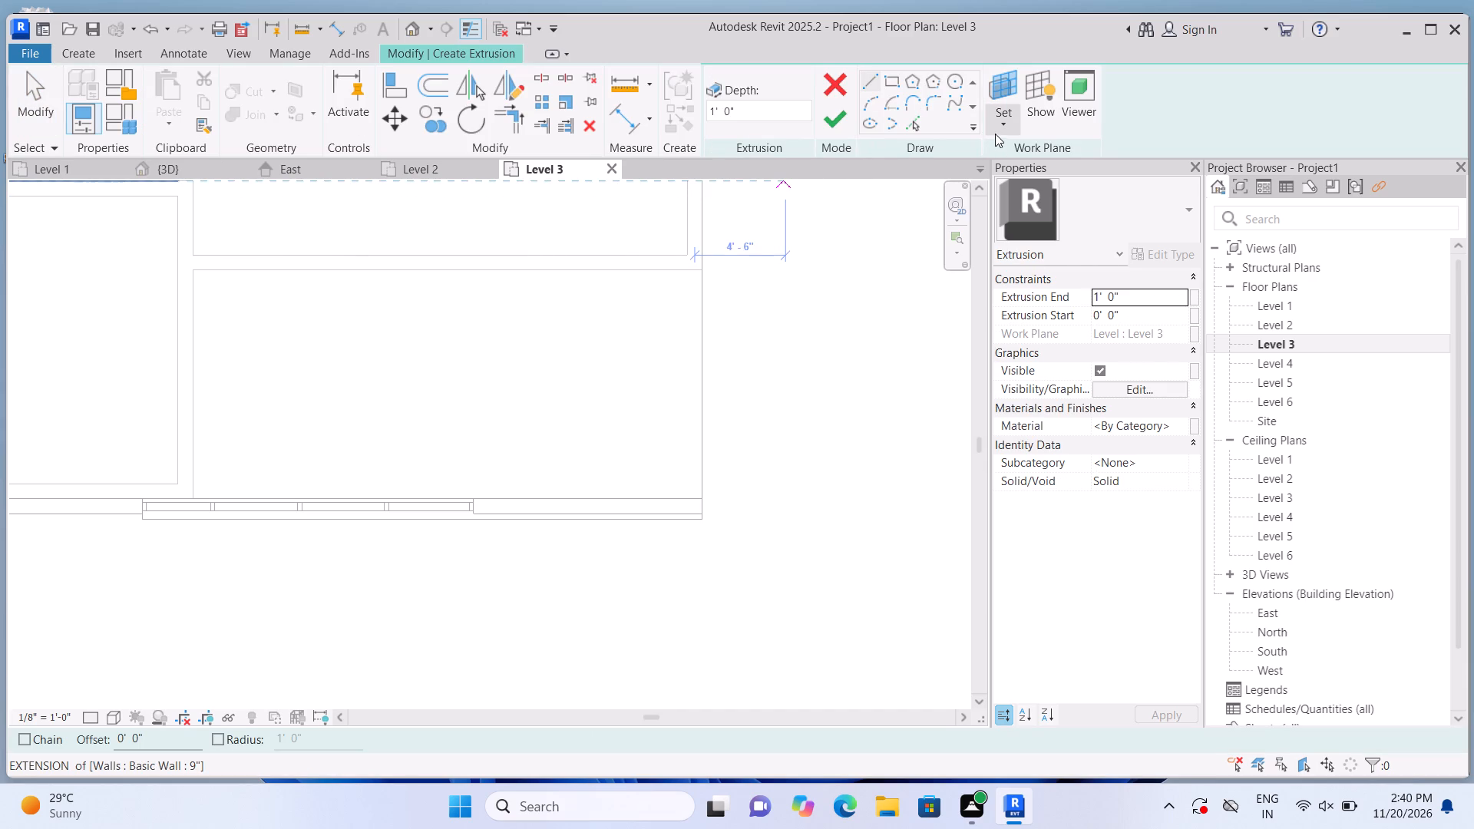
{"action": "left_click", "coordinate": [1011, 183]}
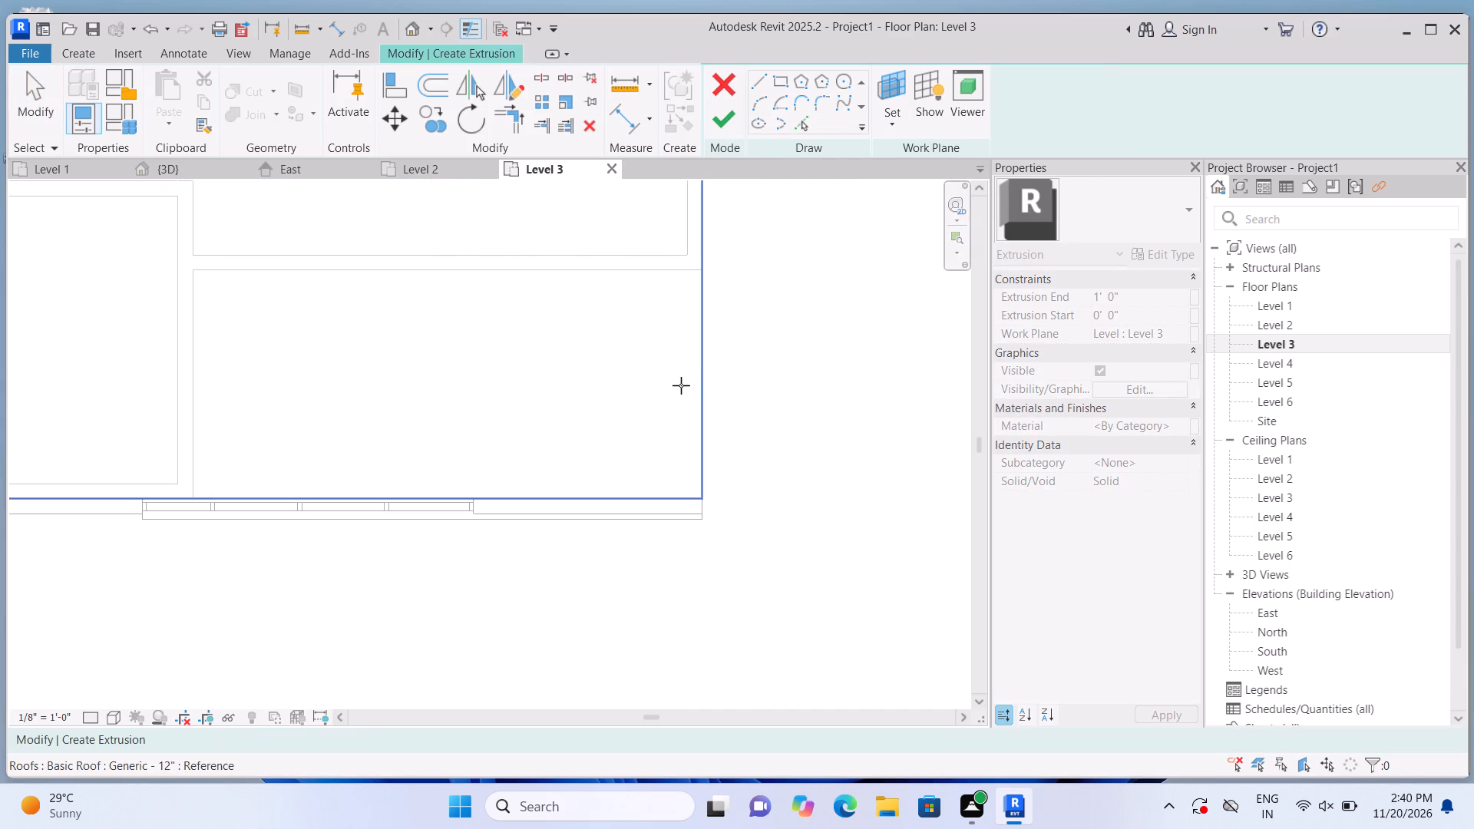
{"action": "left_click", "coordinate": [681, 385]}
Sketch a rectangle about 2" by 11" behind the junction of glass parapet and beam-top parapet, and finish the extrusion at 1' 0" depth.
{"action": "left_click", "coordinate": [889, 79]}
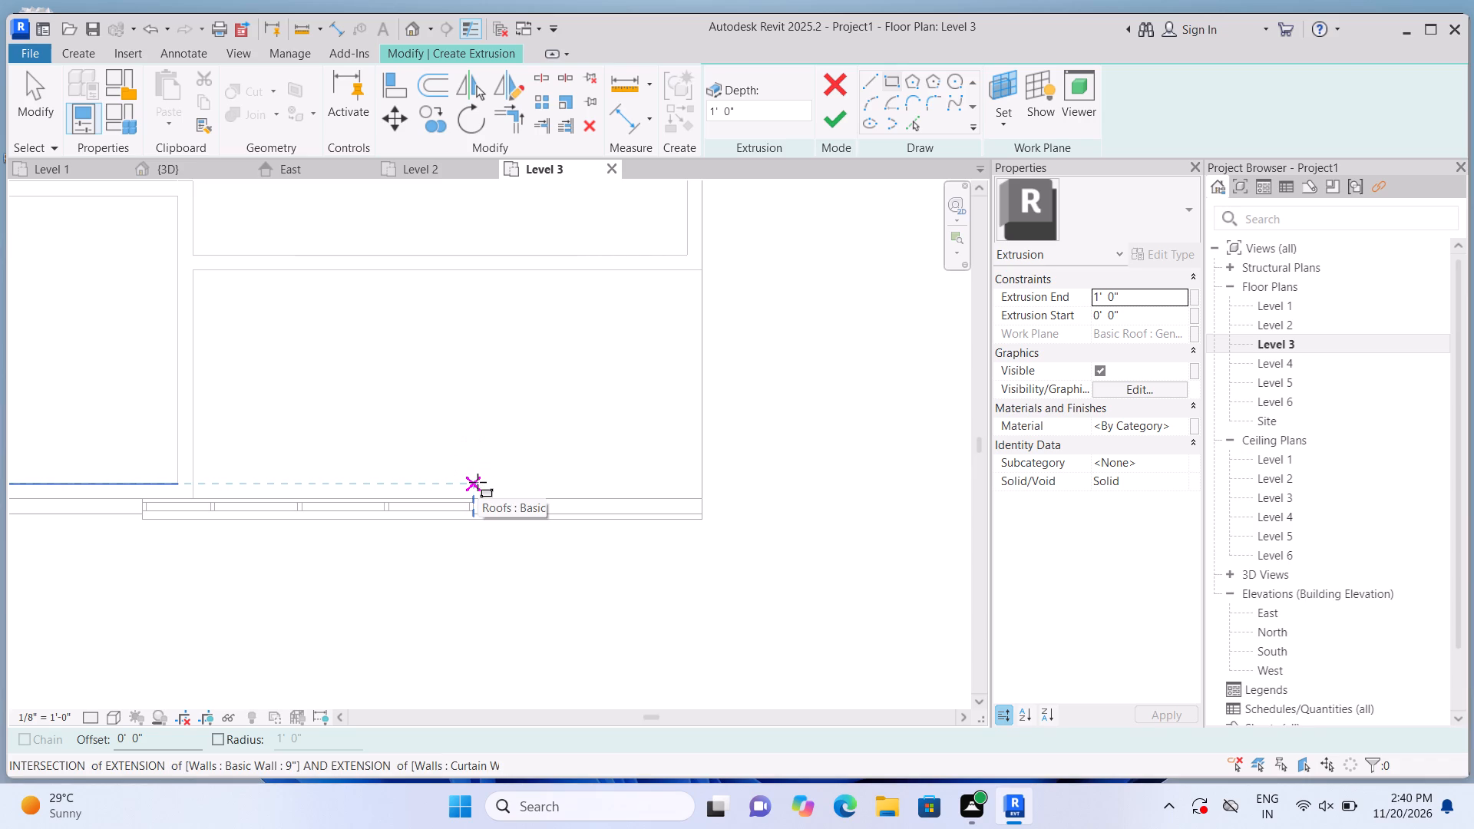
{"action": "scroll", "coordinate": [478, 490], "scroll_direction": "up", "scroll_amount": 4}
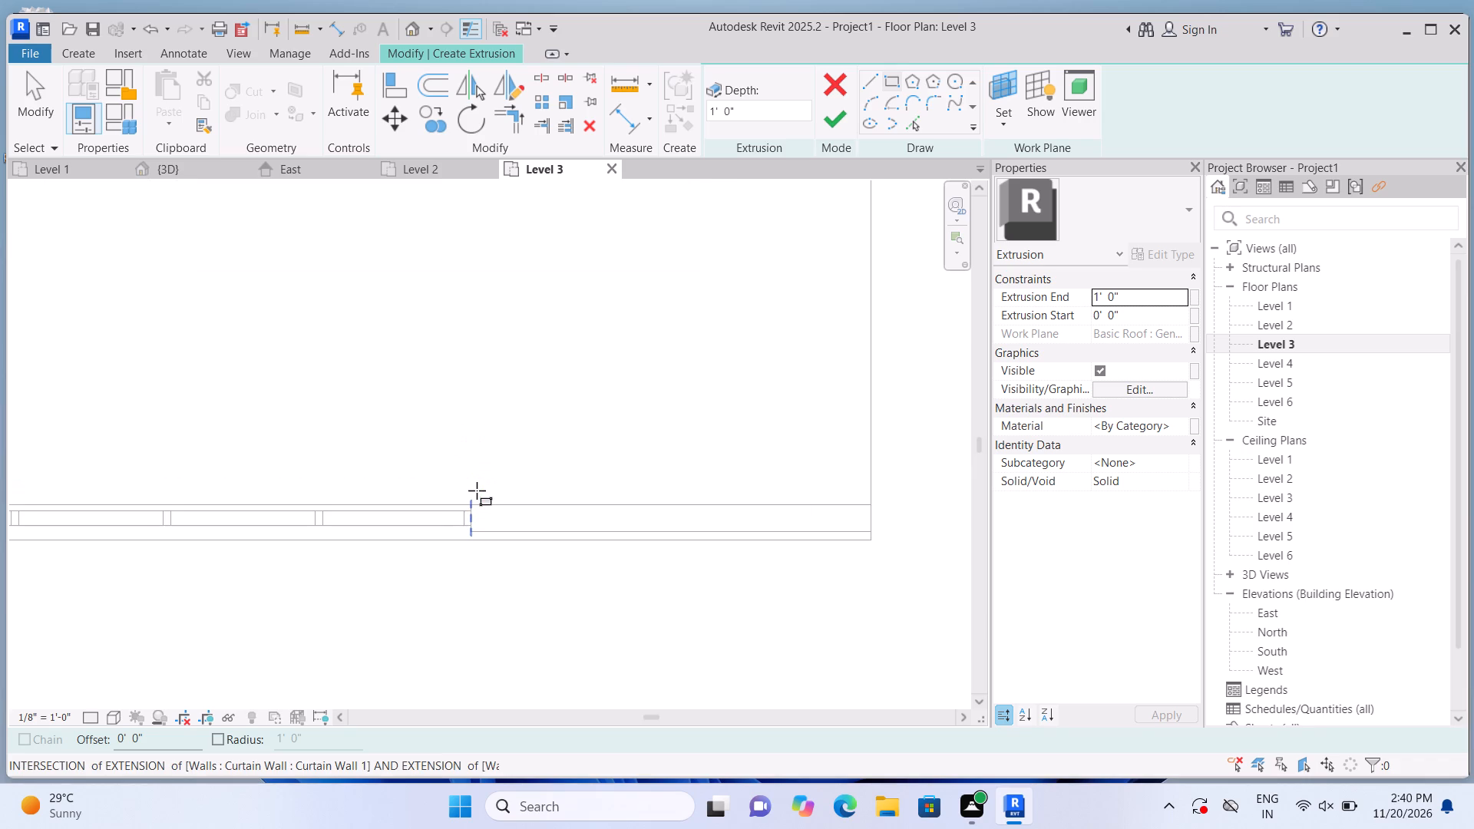
{"action": "scroll", "coordinate": [496, 503], "scroll_direction": "up", "scroll_amount": 3}
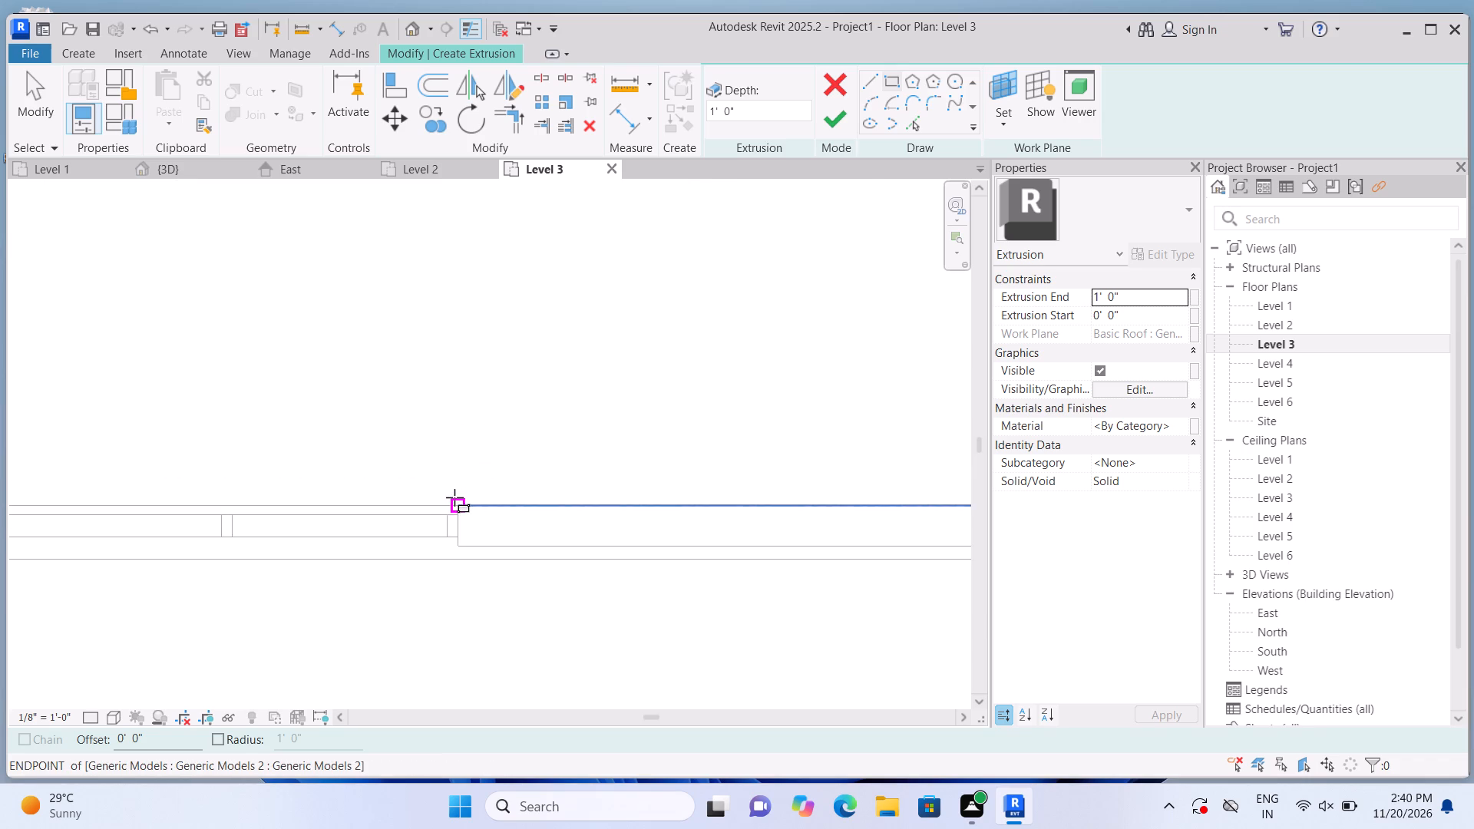
{"action": "left_click", "coordinate": [454, 497]}
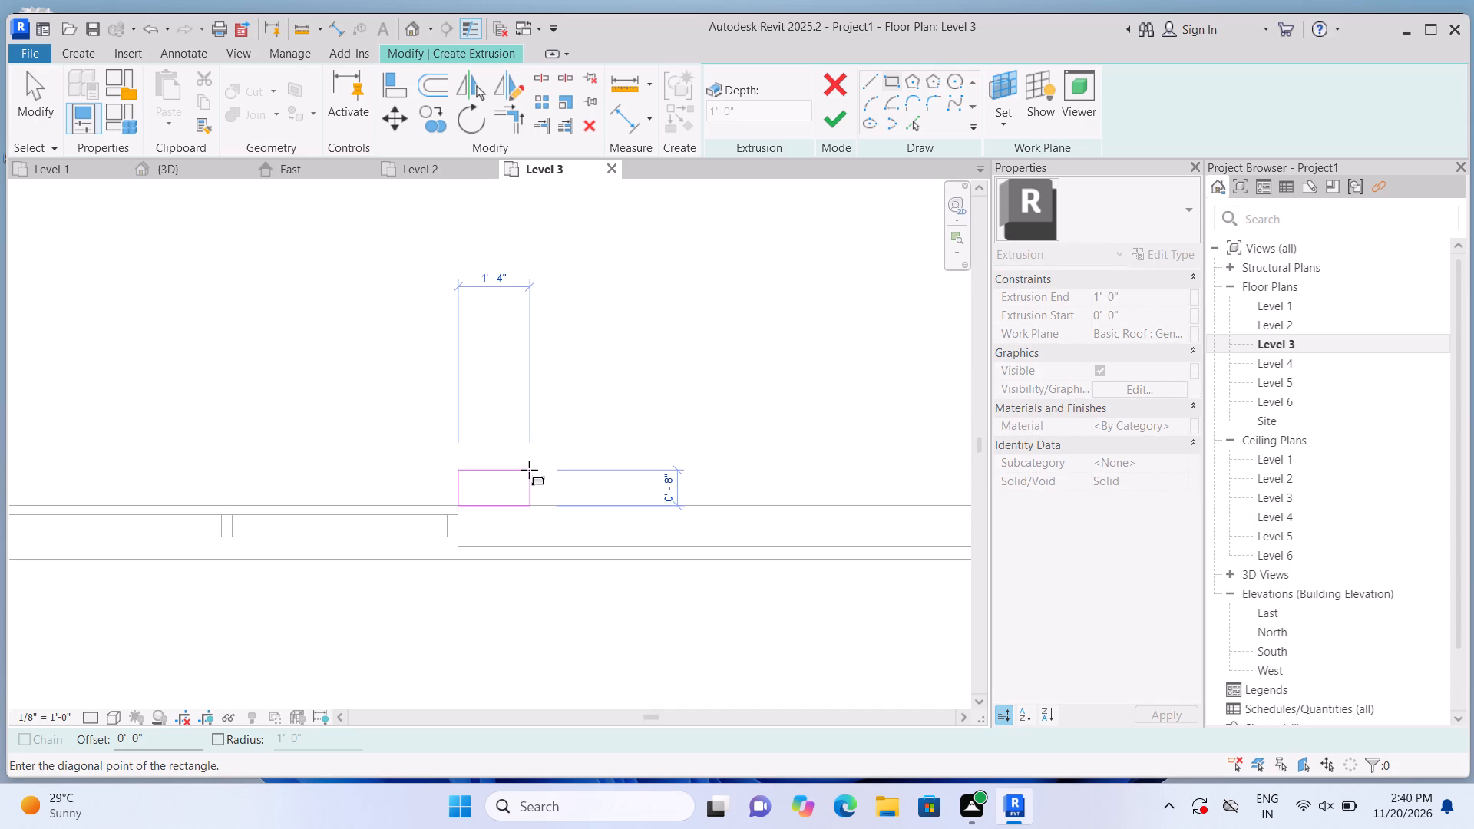
{"action": "key", "text": "Escape"}
{"action": "scroll", "coordinate": [527, 470], "scroll_direction": "up", "scroll_amount": 4}
{"action": "scroll", "coordinate": [442, 514], "scroll_direction": "up", "scroll_amount": 2}
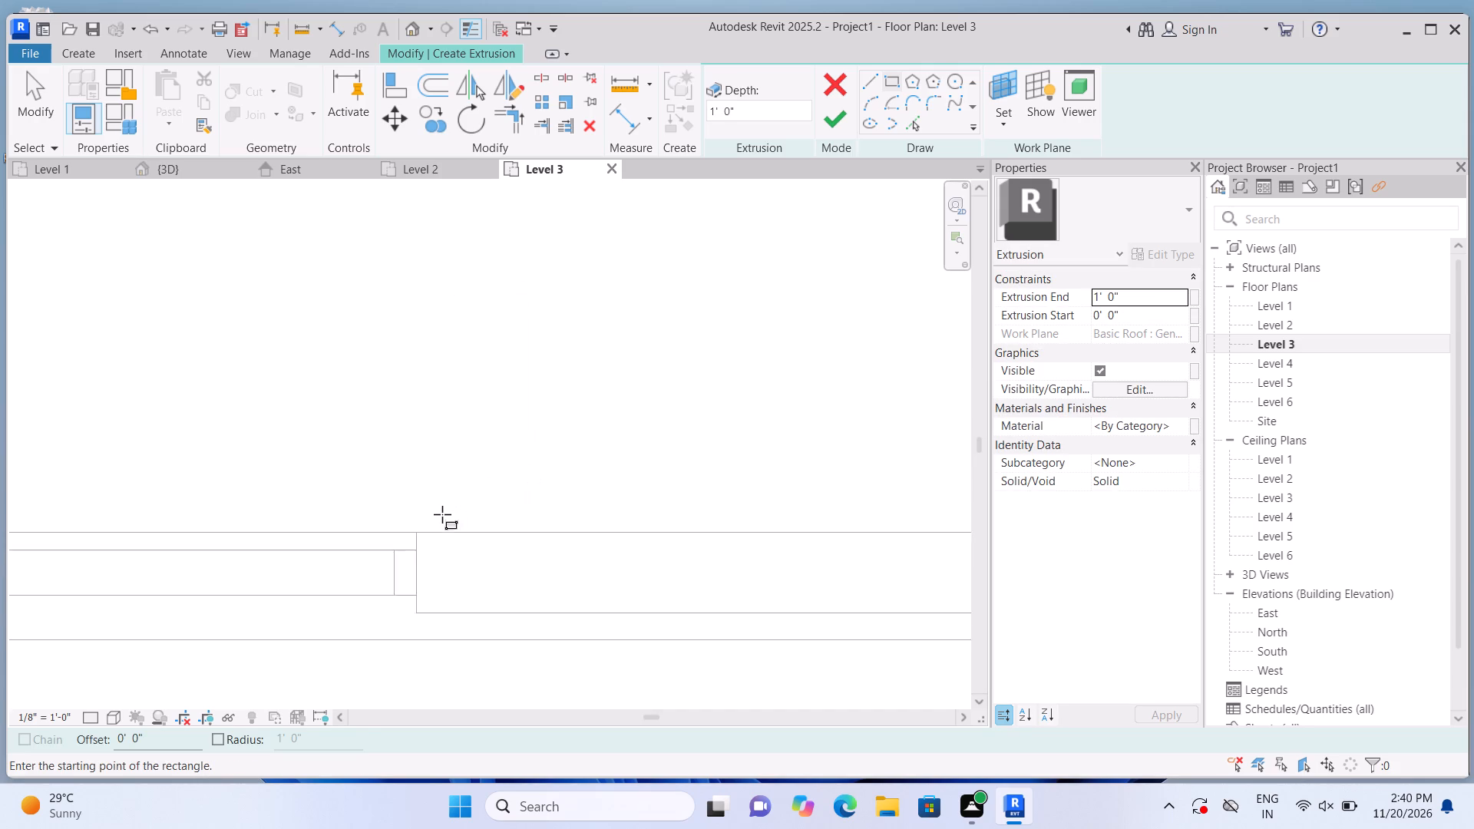
{"action": "scroll", "coordinate": [442, 514], "scroll_direction": "up", "scroll_amount": 4}
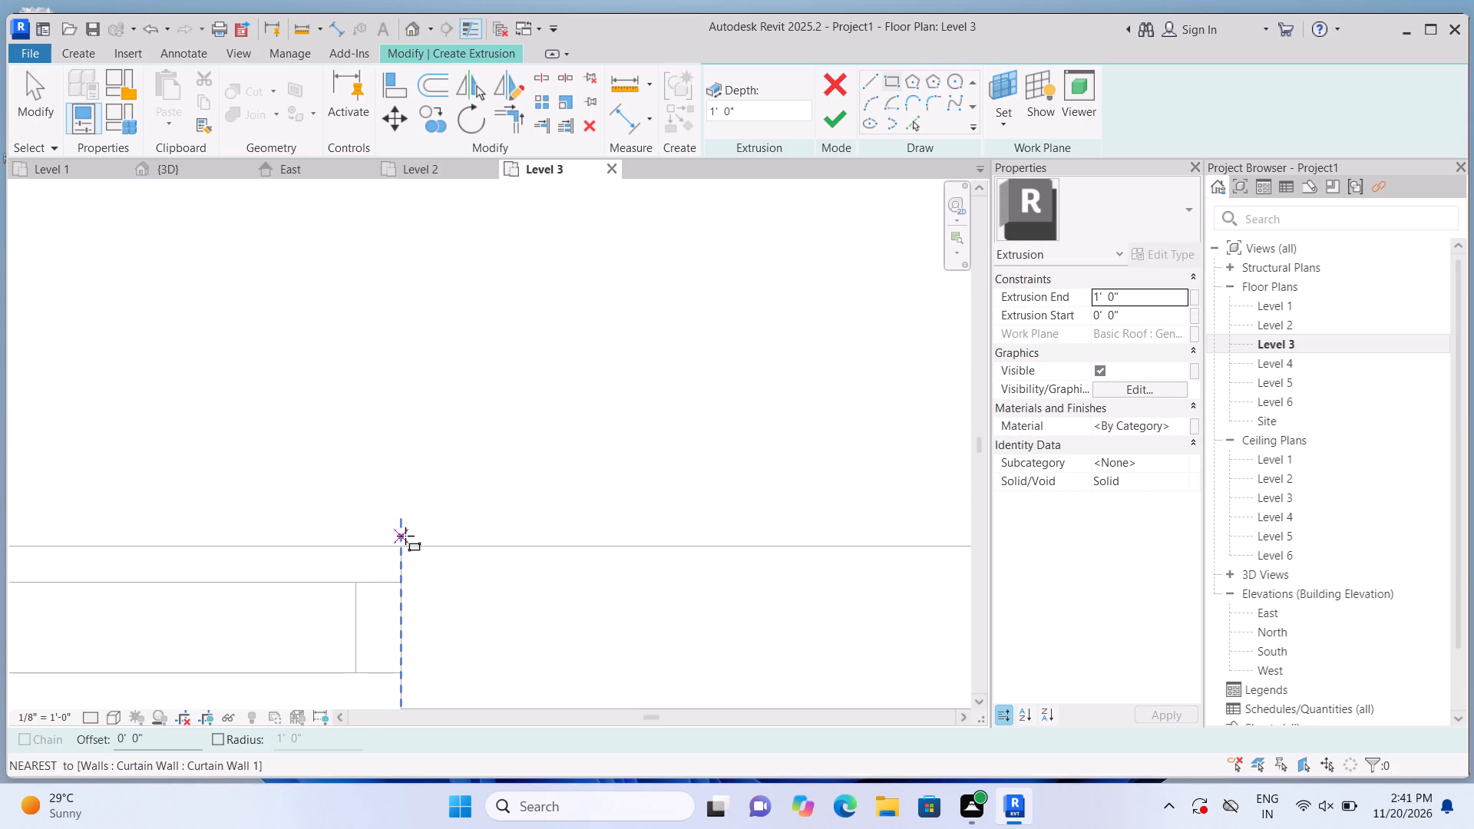
{"action": "left_click", "coordinate": [405, 536]}
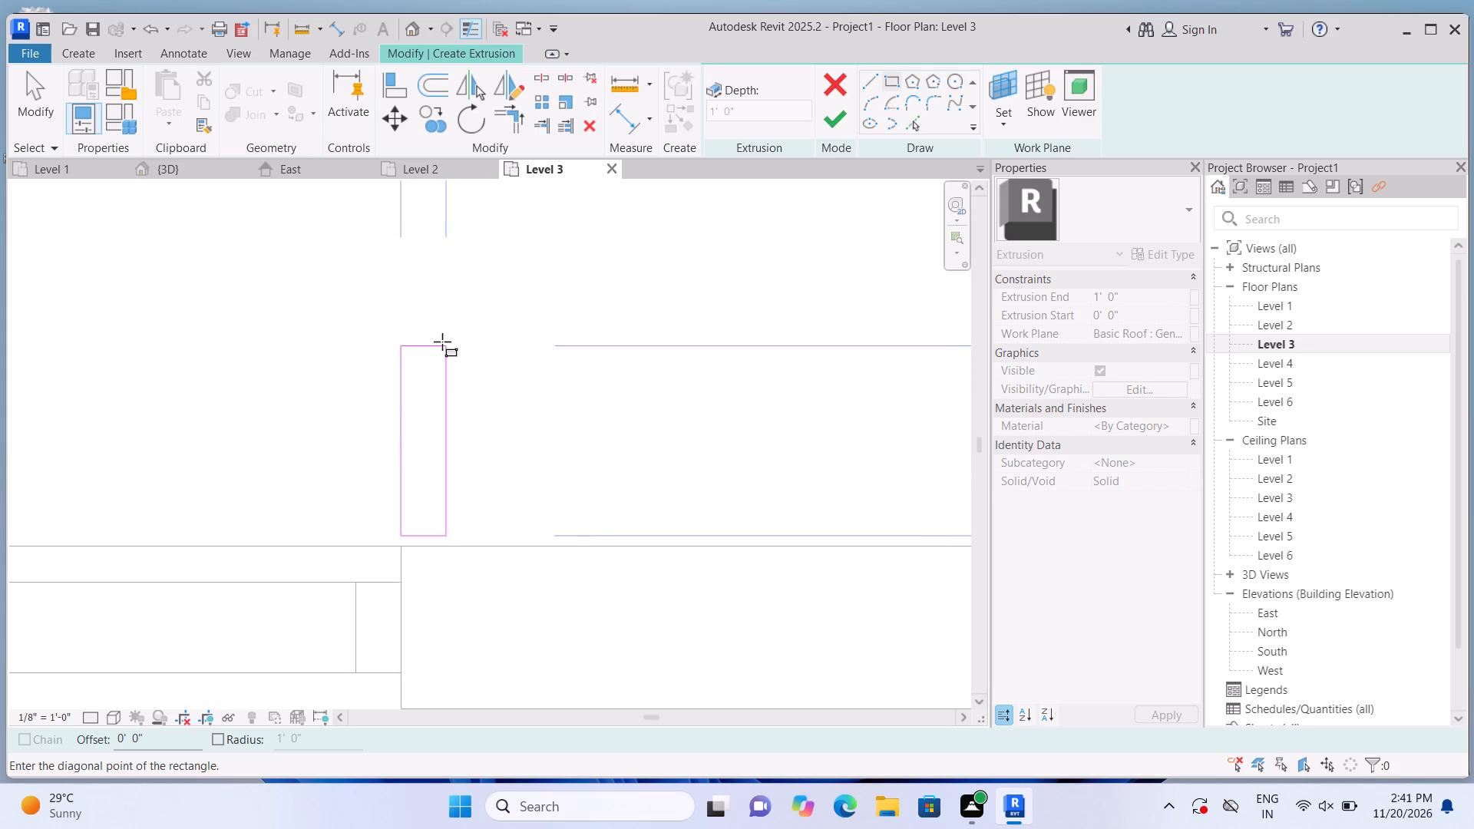
{"action": "scroll", "coordinate": [440, 334], "scroll_direction": "down", "scroll_amount": 4}
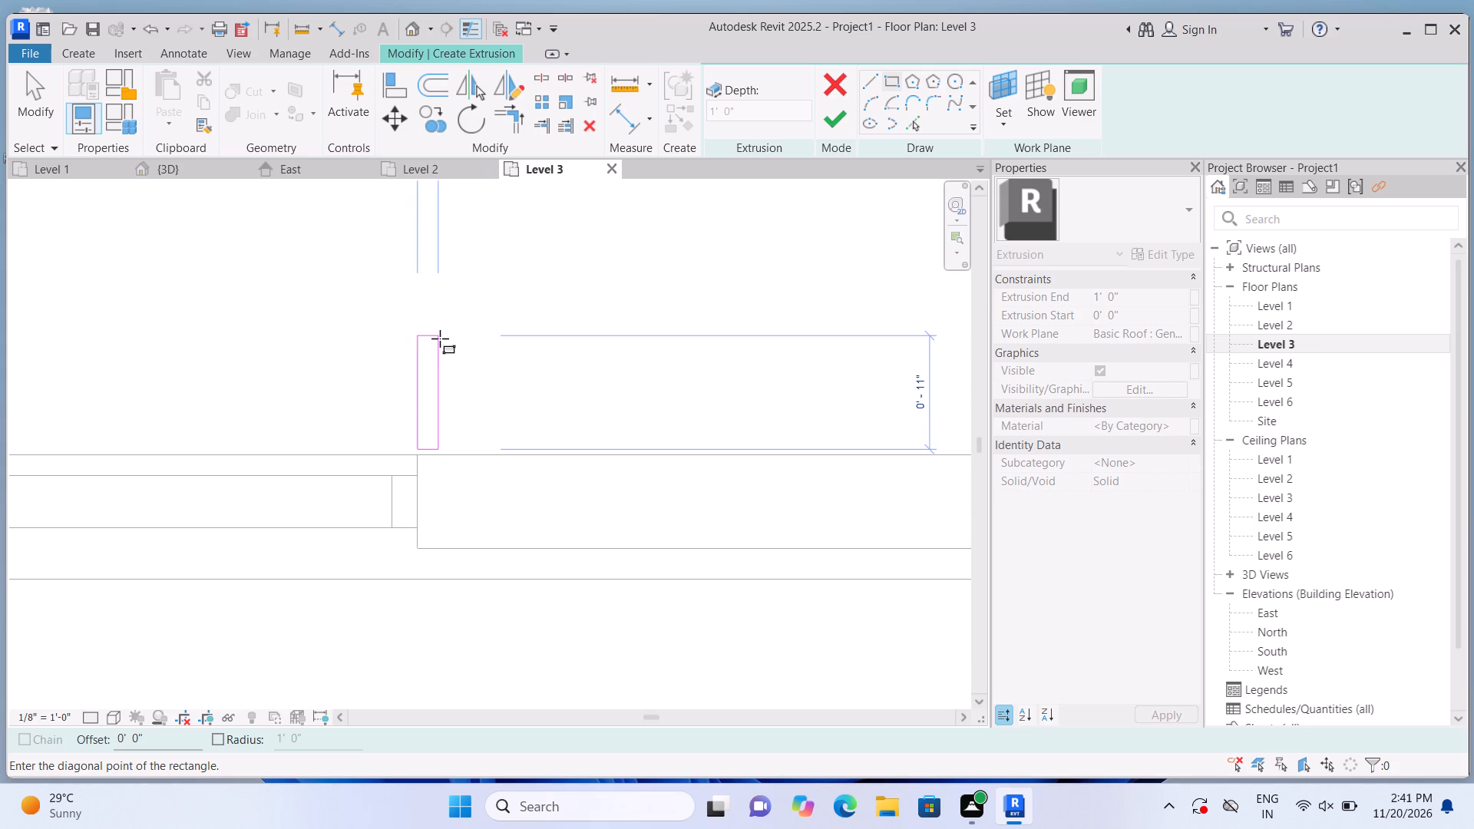
{"action": "left_click", "coordinate": [440, 339]}
{"action": "left_click", "coordinate": [821, 128]}
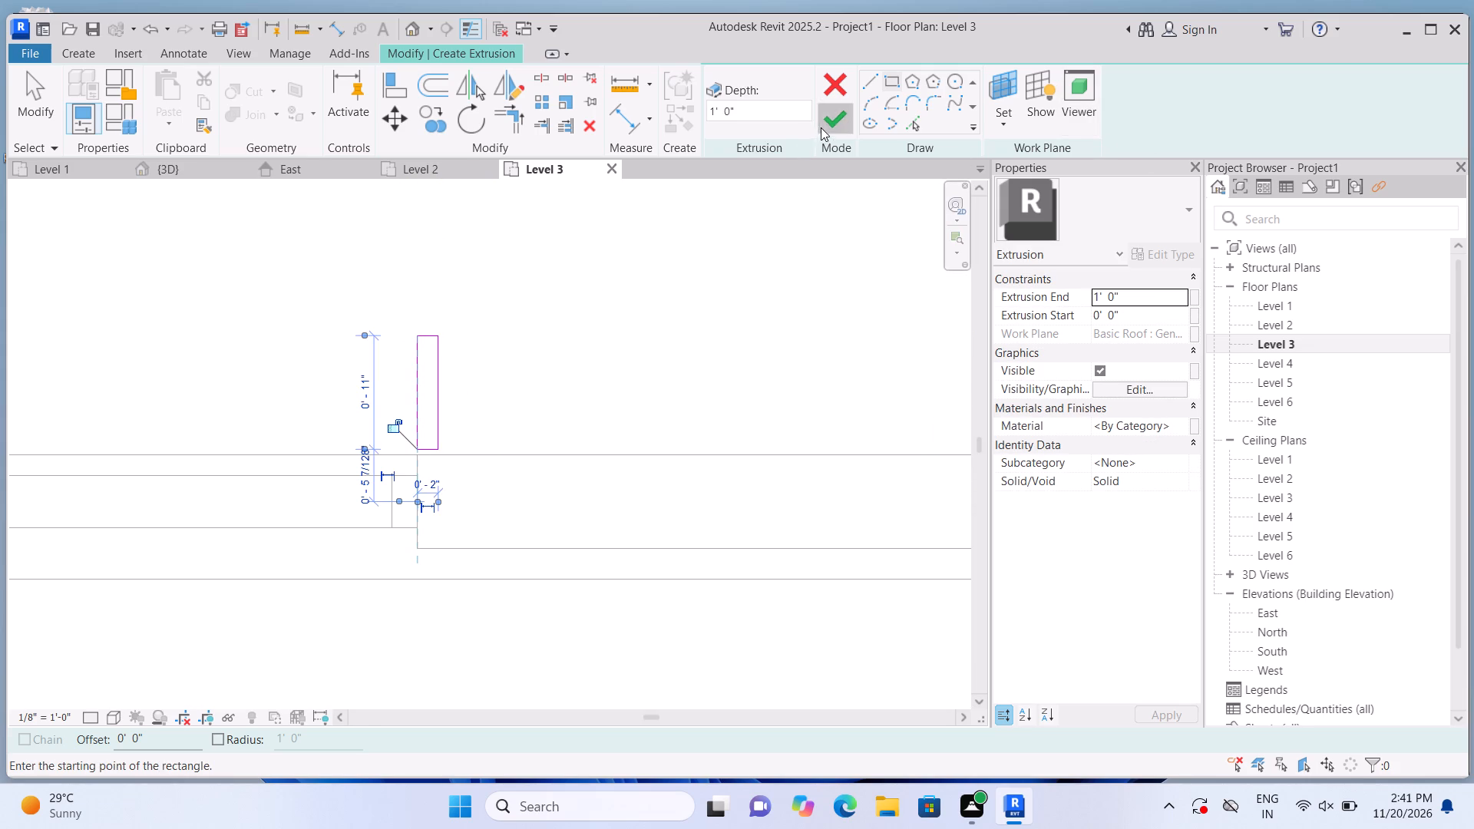
In the 3D view, lengthen the new small block inward across the roof and widen it slightly using its shape handles.
{"action": "scroll", "coordinate": [818, 364], "scroll_direction": "down", "scroll_amount": 12}
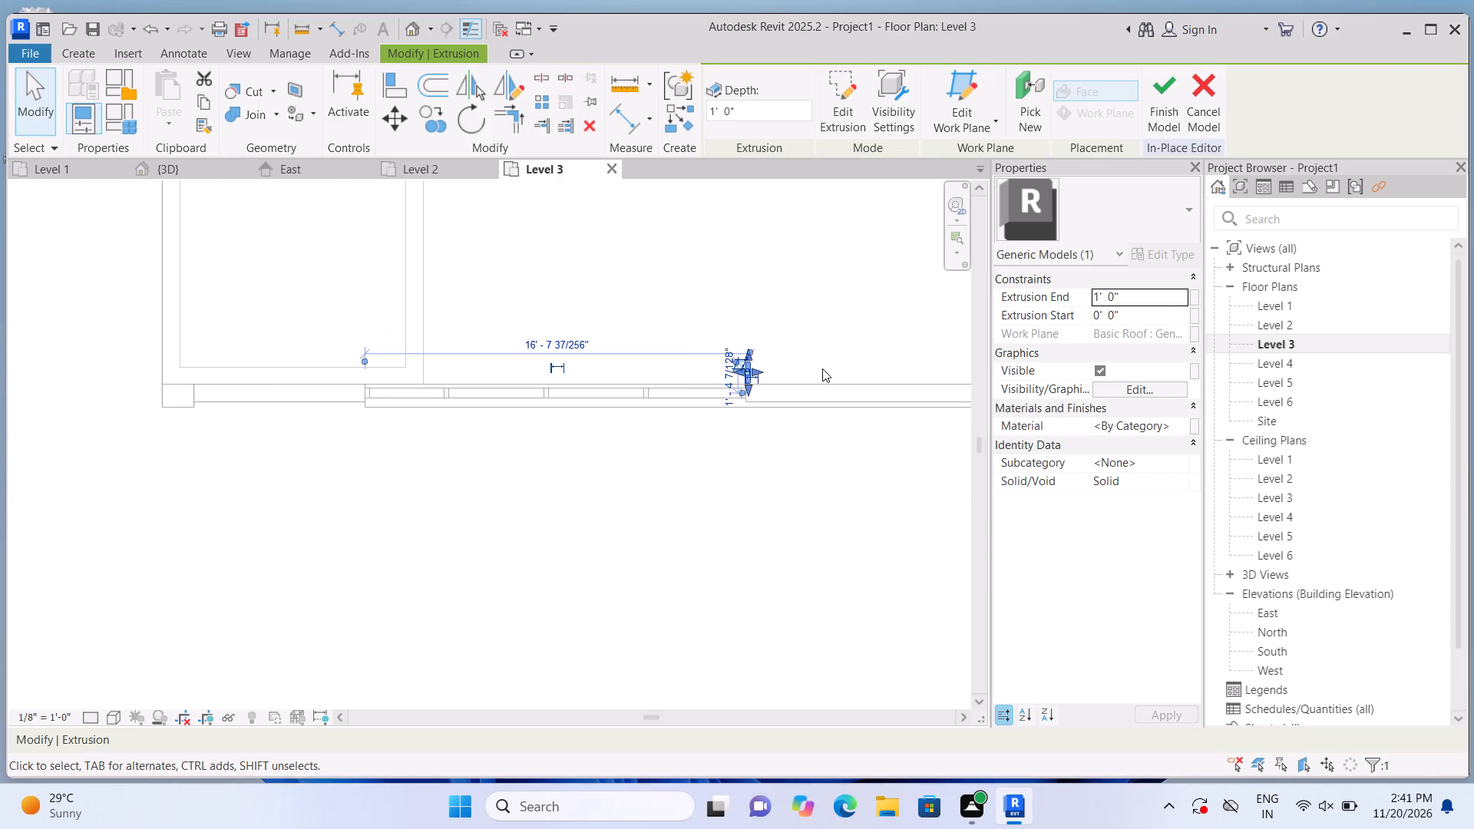
{"action": "scroll", "coordinate": [822, 368], "scroll_direction": "down", "scroll_amount": 1}
{"action": "scroll", "coordinate": [793, 356], "scroll_direction": "up", "scroll_amount": 1}
{"action": "scroll", "coordinate": [590, 337], "scroll_direction": "up", "scroll_amount": 3}
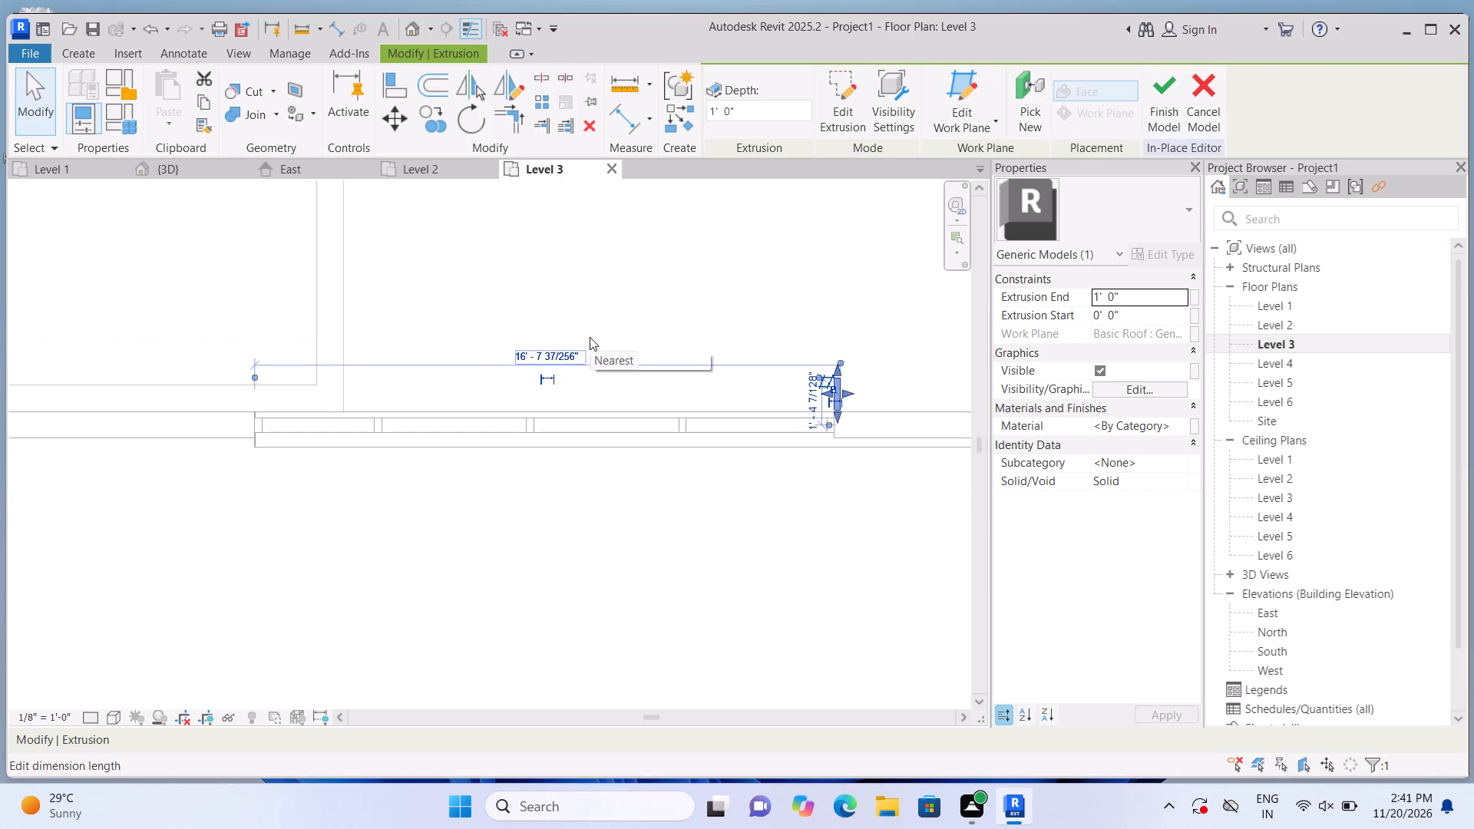
{"action": "scroll", "coordinate": [609, 341], "scroll_direction": "down", "scroll_amount": 3}
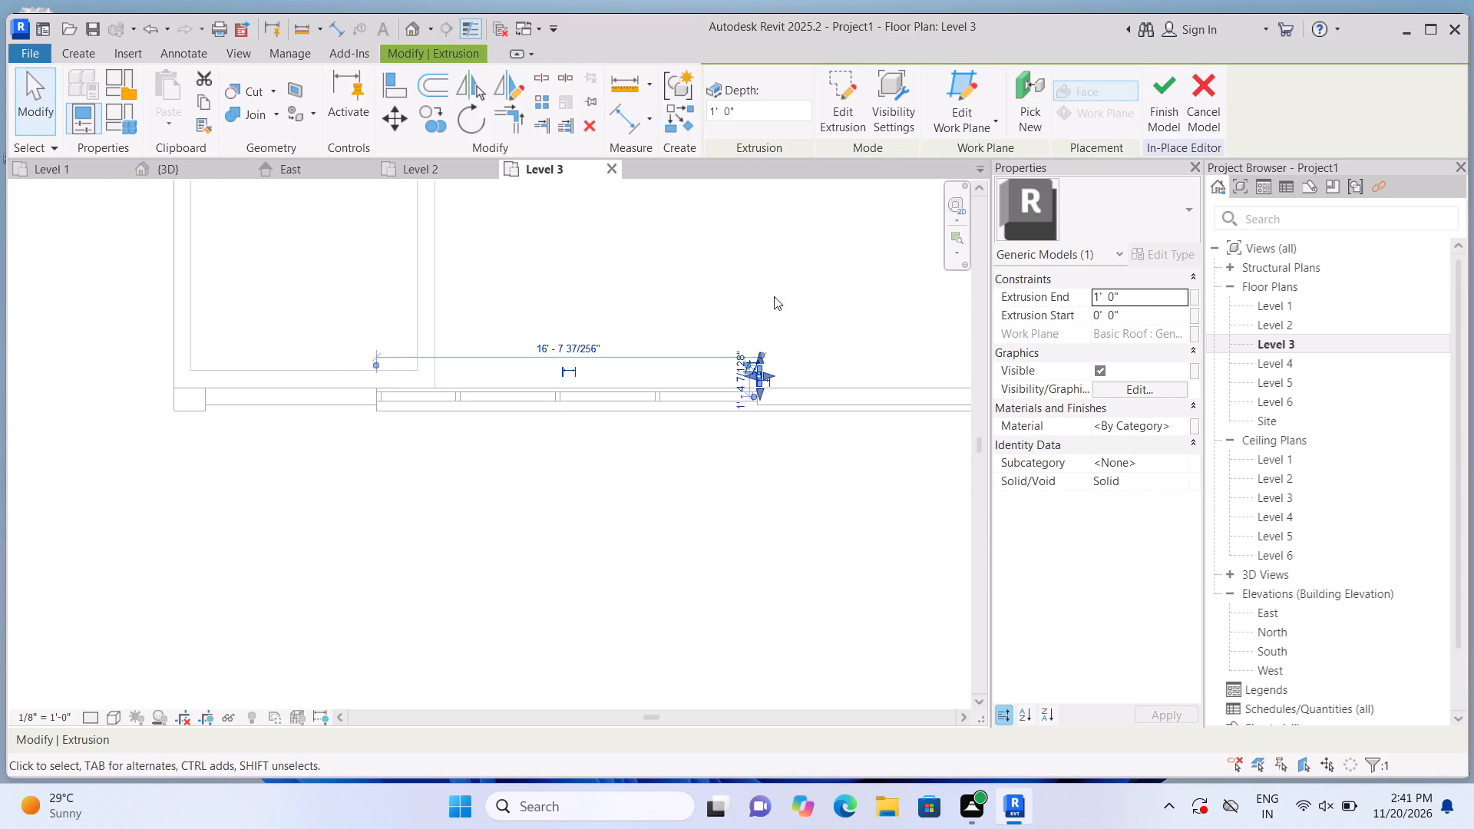
{"action": "left_click", "coordinate": [411, 23]}
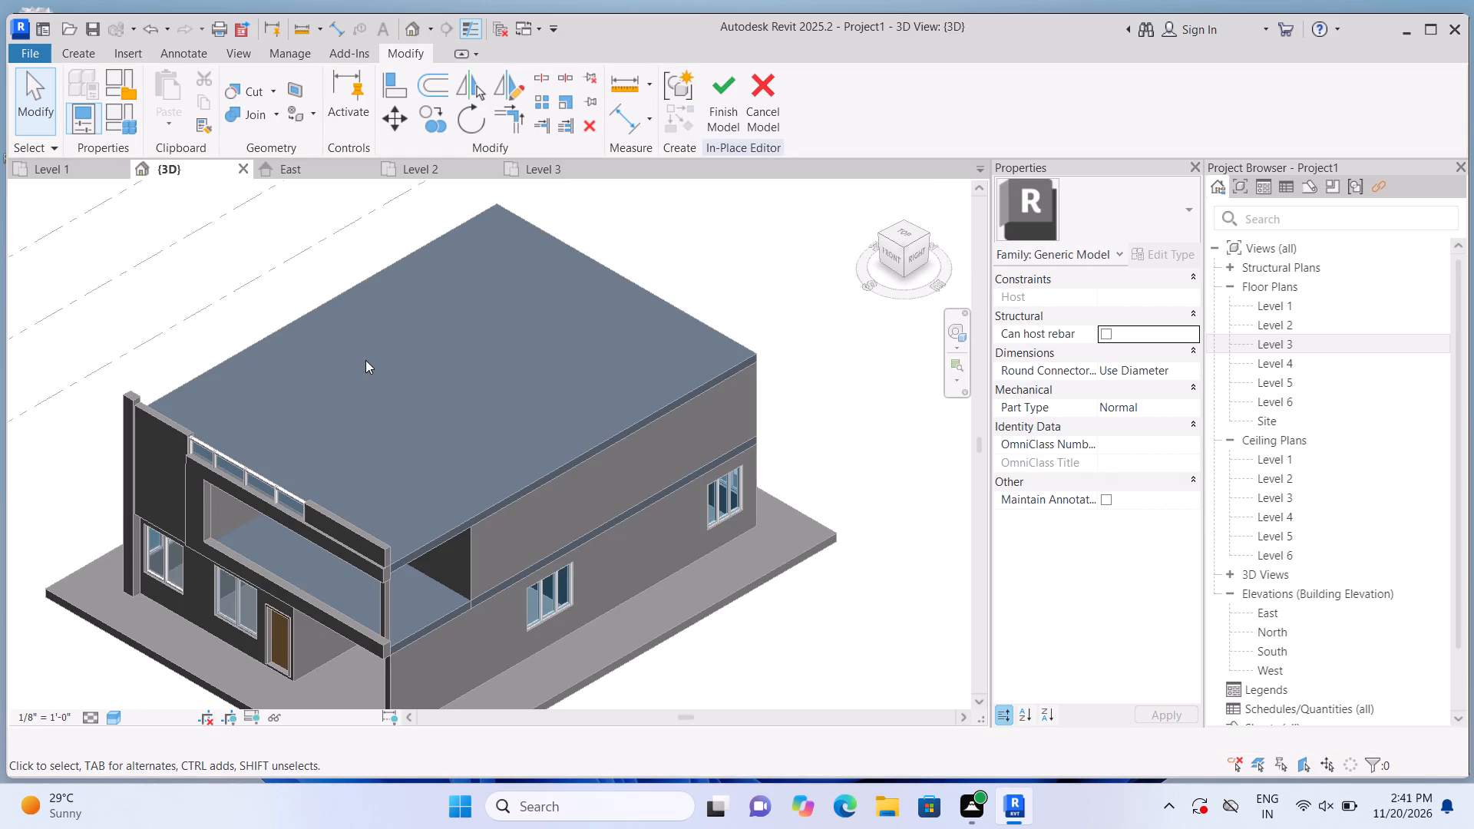
{"action": "middle_click_drag", "start_coordinate": [362, 359], "coordinate": [297, 390], "text": "shift"}
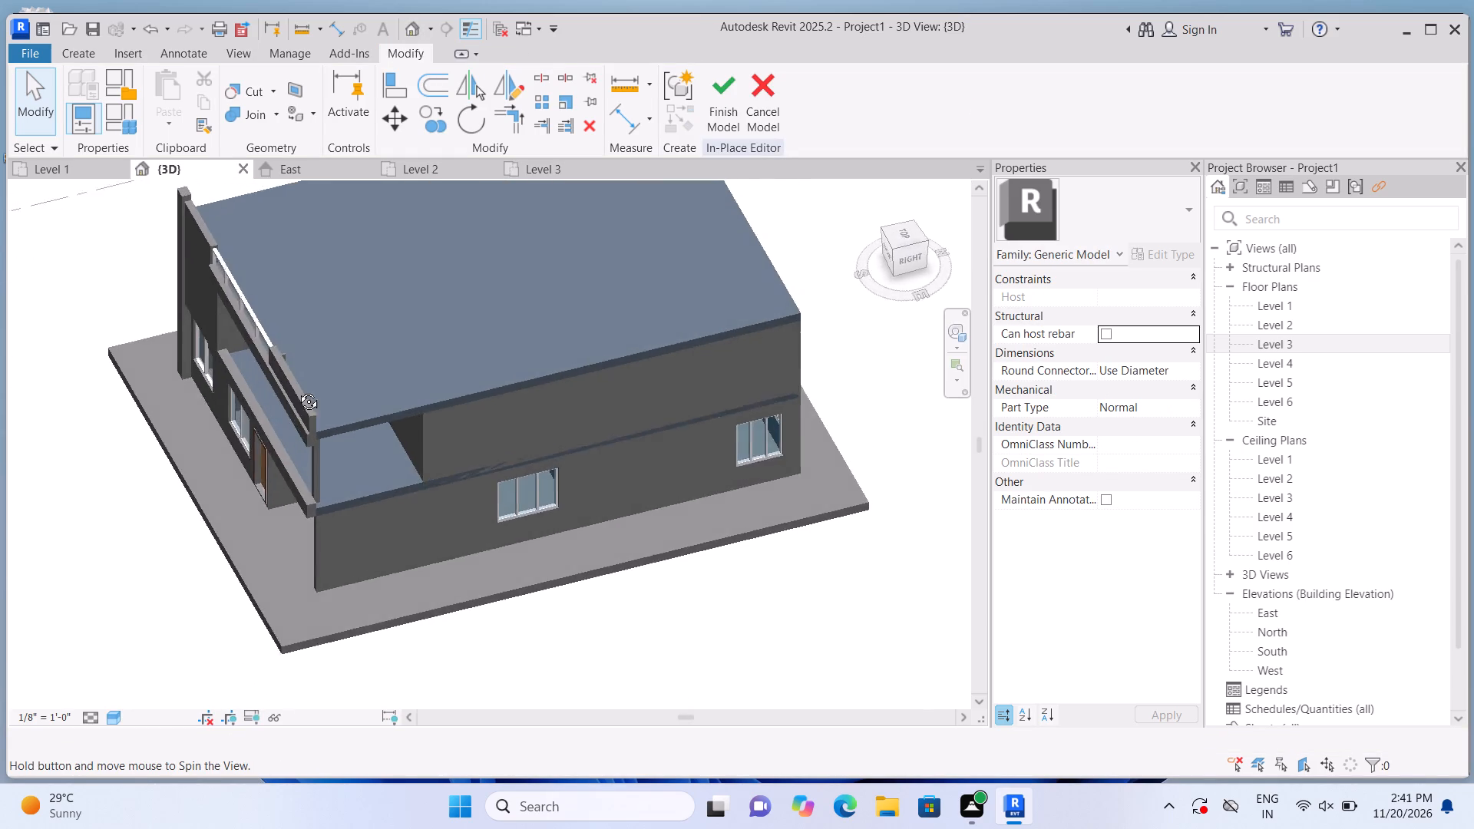
{"action": "middle_click_drag", "start_coordinate": [297, 390], "coordinate": [199, 386], "text": "shift"}
{"action": "middle_click", "coordinate": [187, 380], "text": "shift"}
{"action": "scroll", "coordinate": [501, 362], "scroll_direction": "down", "scroll_amount": 6}
{"action": "scroll", "coordinate": [494, 267], "scroll_direction": "up", "scroll_amount": 3}
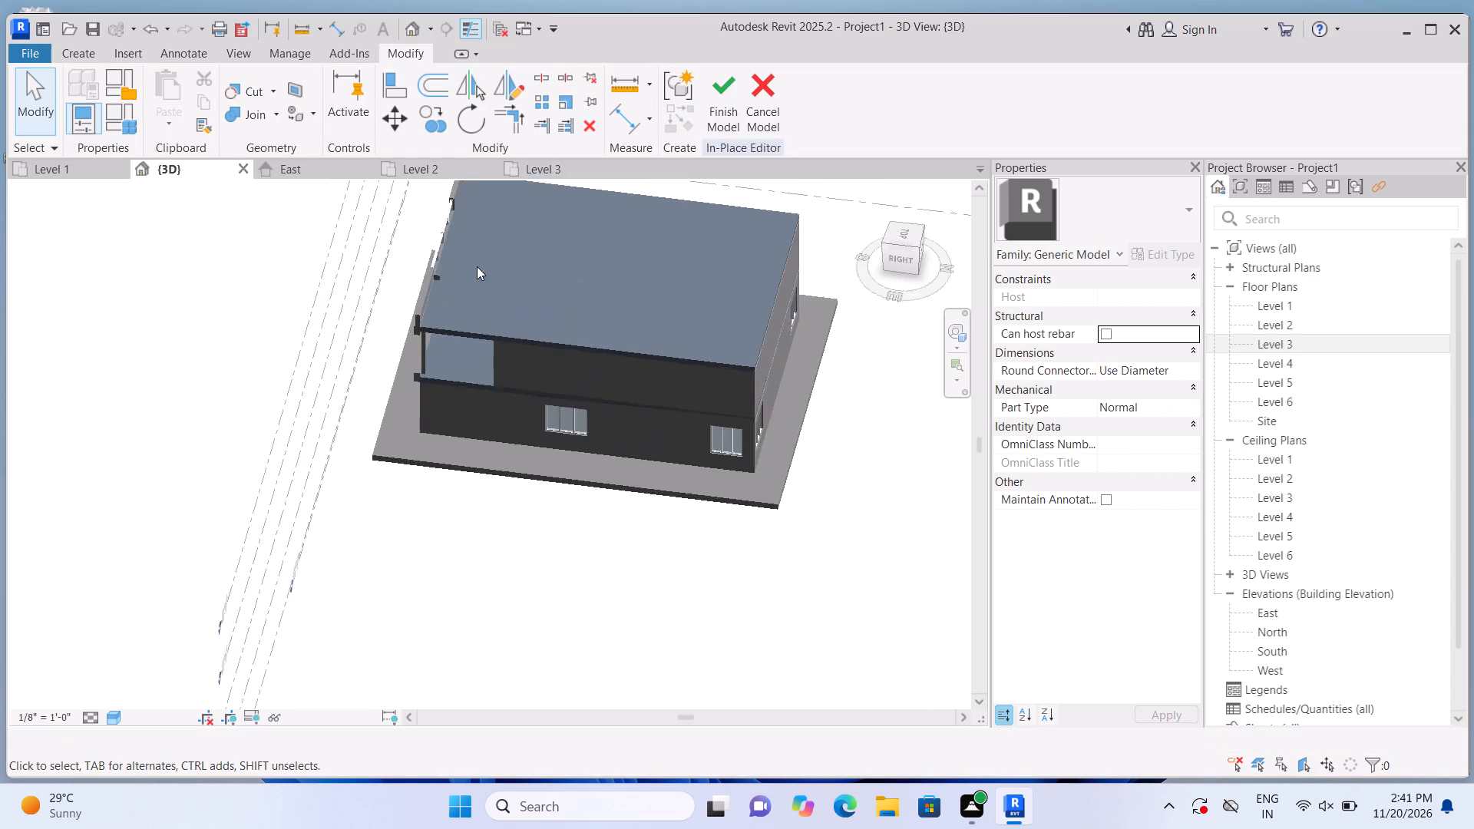
{"action": "scroll", "coordinate": [477, 266], "scroll_direction": "up", "scroll_amount": 13}
{"action": "left_click", "coordinate": [351, 303]}
{"action": "scroll", "coordinate": [394, 304], "scroll_direction": "up", "scroll_amount": 1}
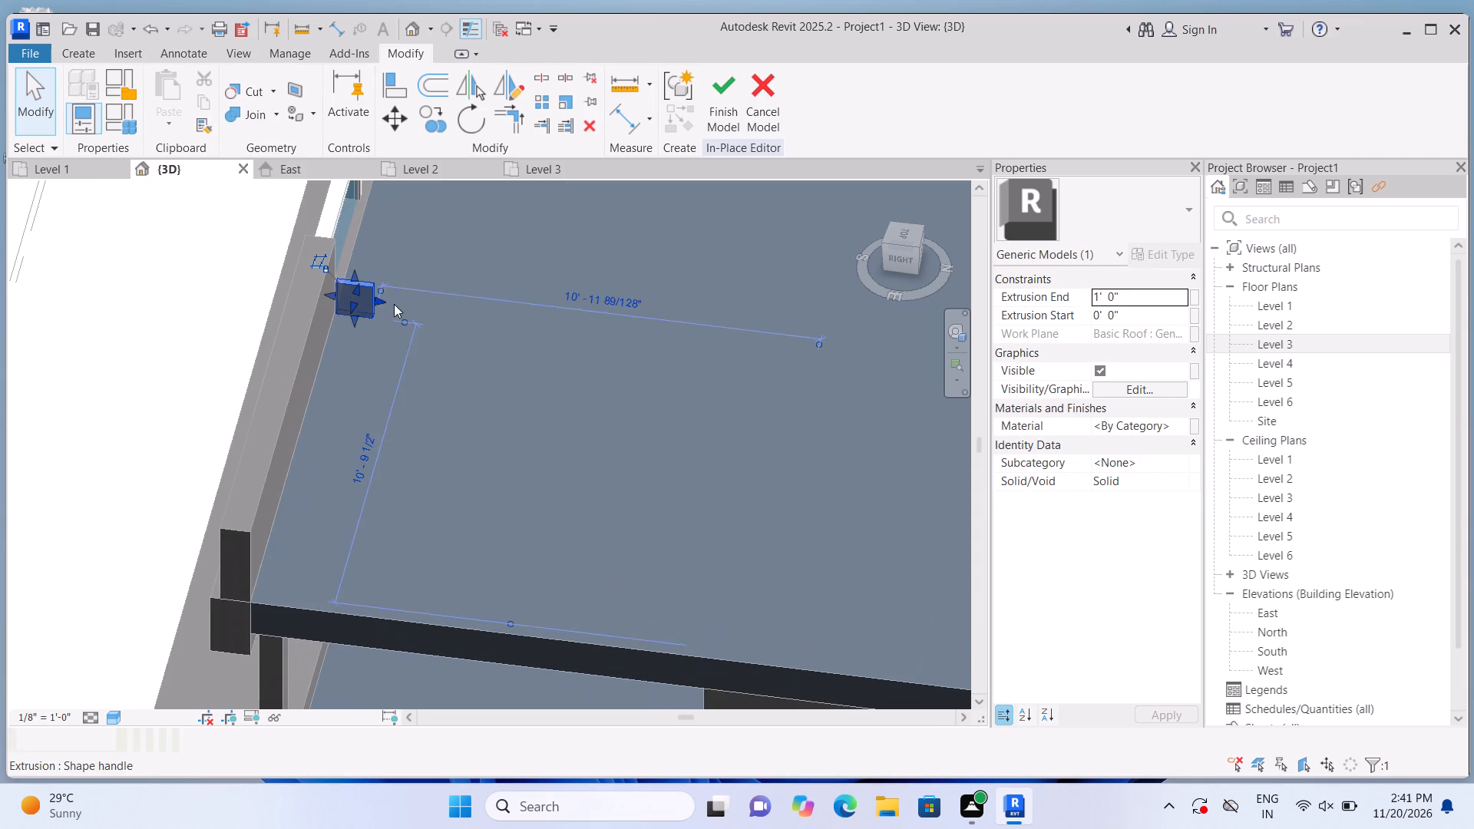
{"action": "scroll", "coordinate": [394, 304], "scroll_direction": "up", "scroll_amount": 1}
{"action": "left_click_drag", "start_coordinate": [370, 297], "coordinate": [445, 316]}
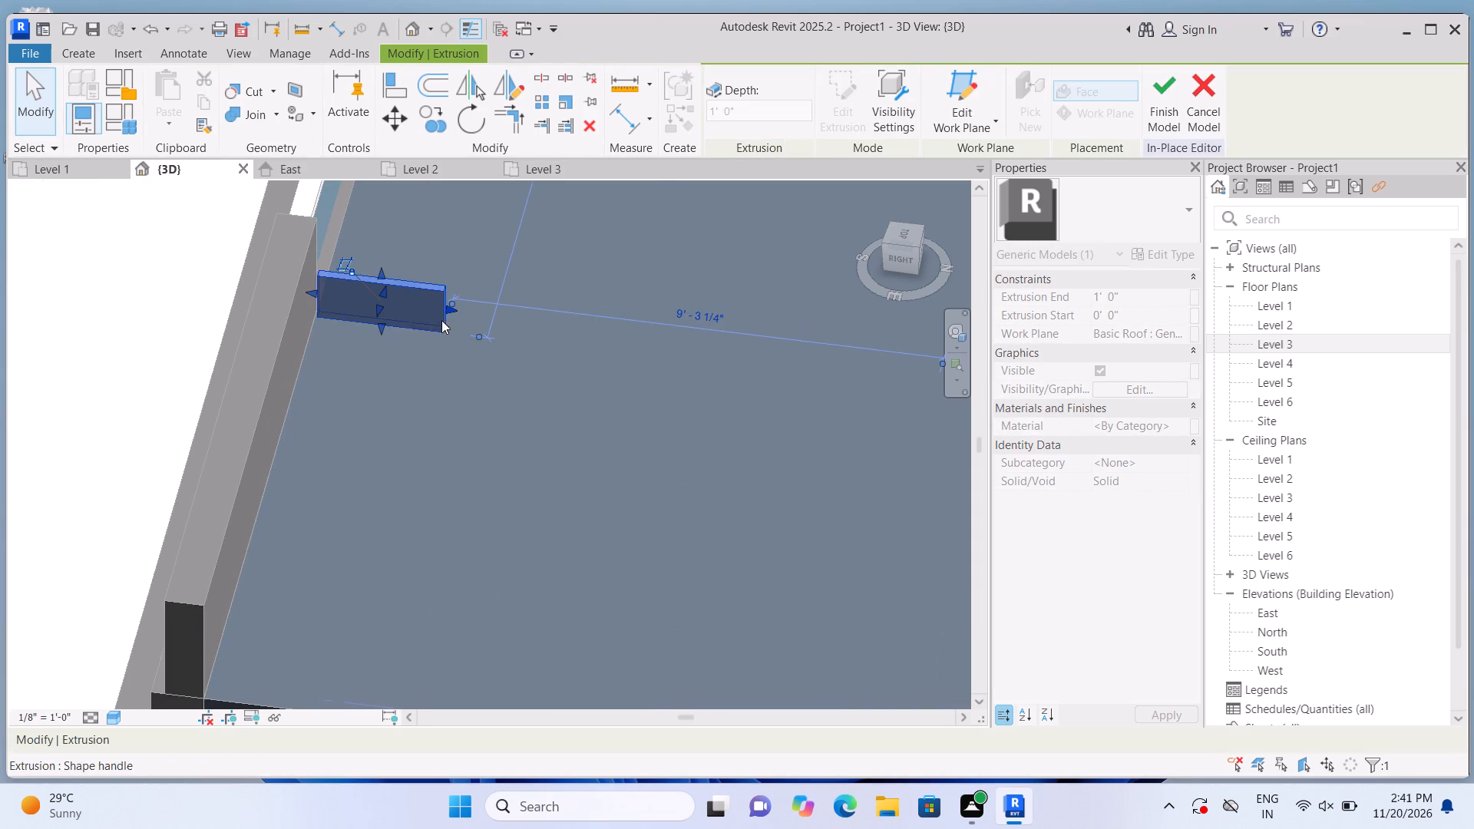
{"action": "left_click_drag", "start_coordinate": [377, 308], "coordinate": [378, 309]}
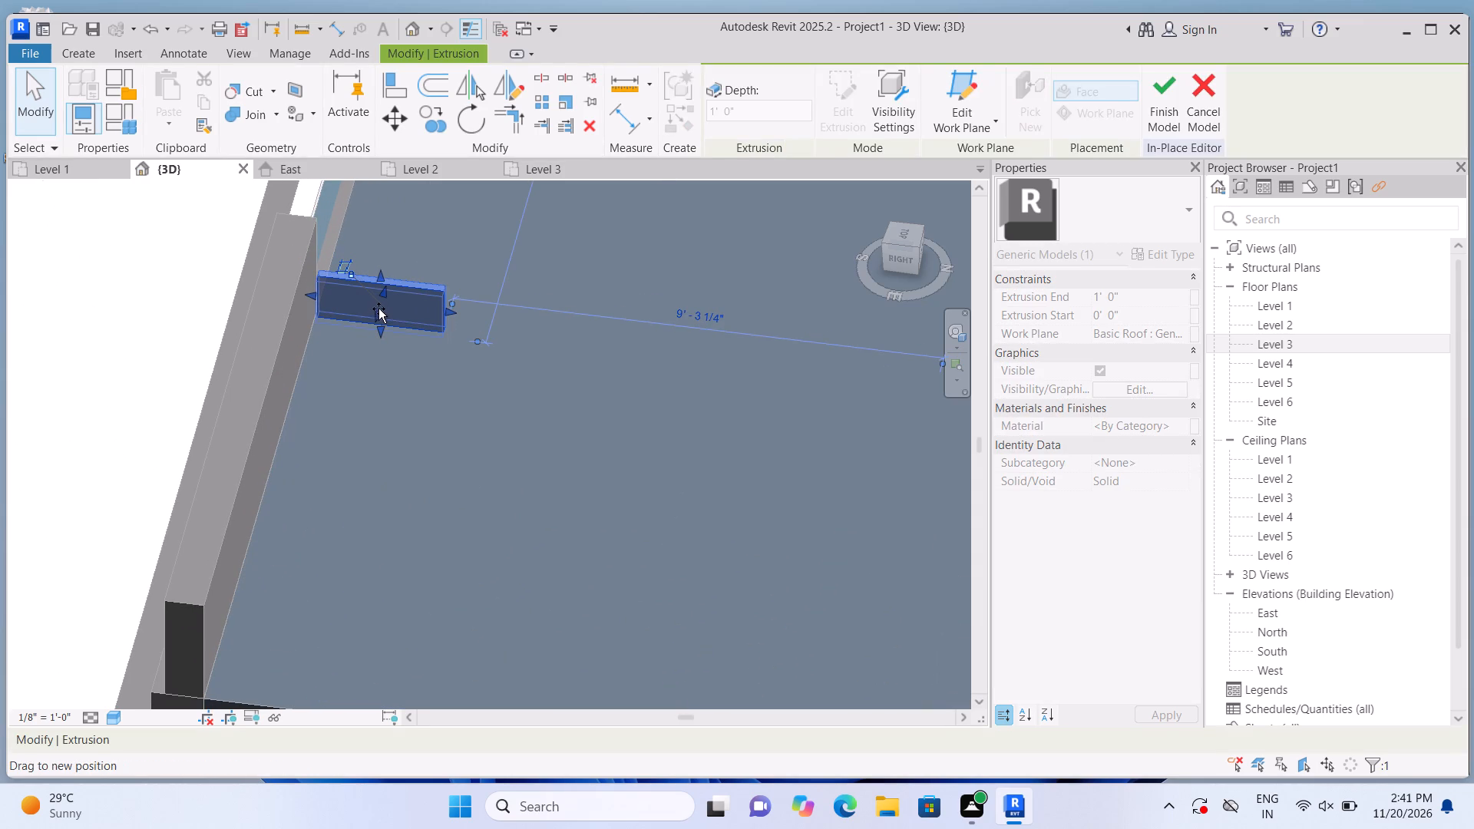
{"action": "left_click_drag", "start_coordinate": [378, 309], "coordinate": [394, 321]}
{"action": "left_click", "coordinate": [159, 379]}
In the Level 3 floor plan, start another solid extrusion and pick the Generic - 12" roof surface as its work plane.
{"action": "scroll", "coordinate": [159, 379], "scroll_direction": "down", "scroll_amount": 4}
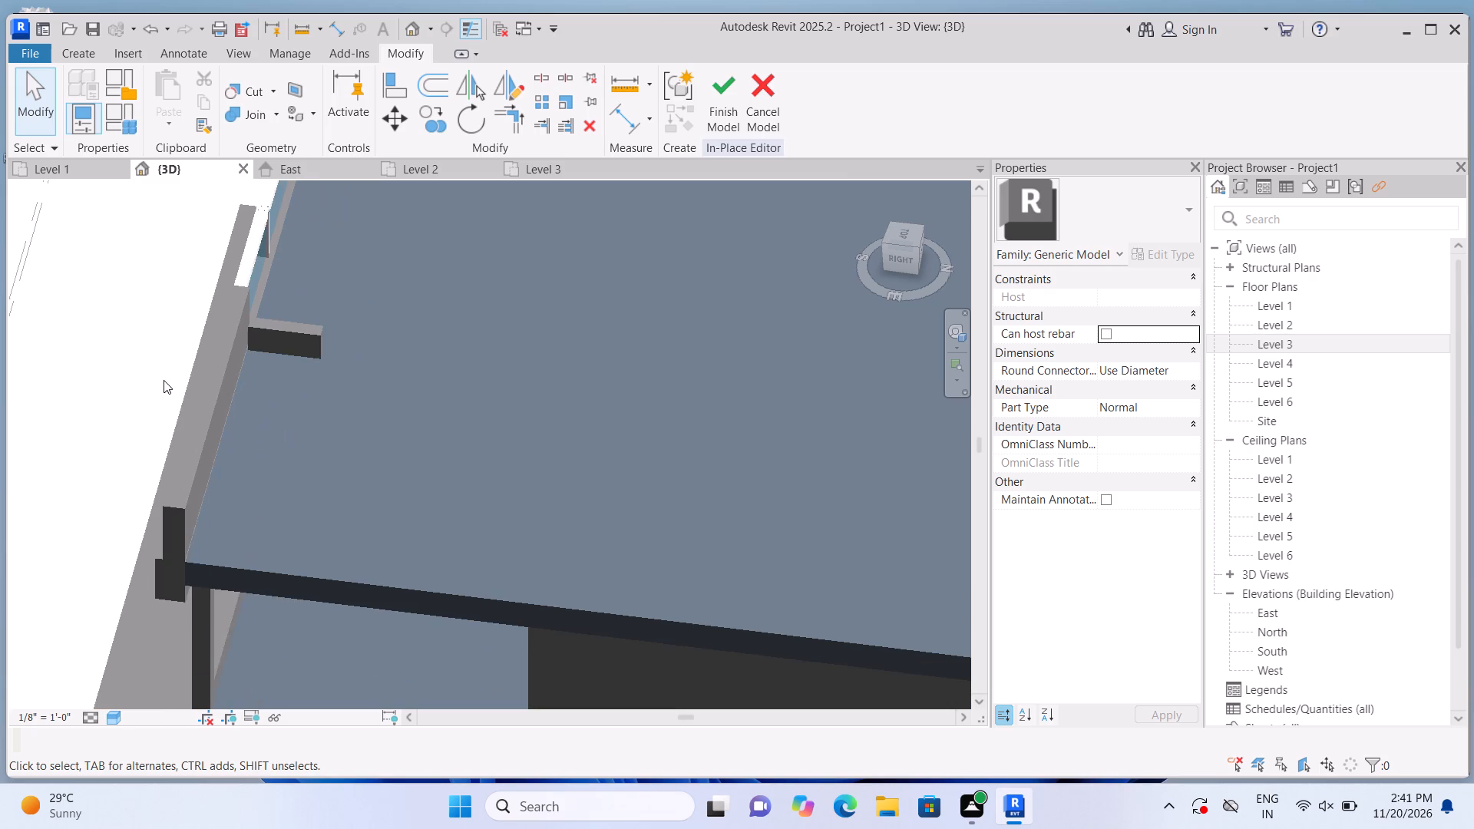
{"action": "middle_click_drag", "start_coordinate": [132, 387], "coordinate": [174, 429], "text": "shift"}
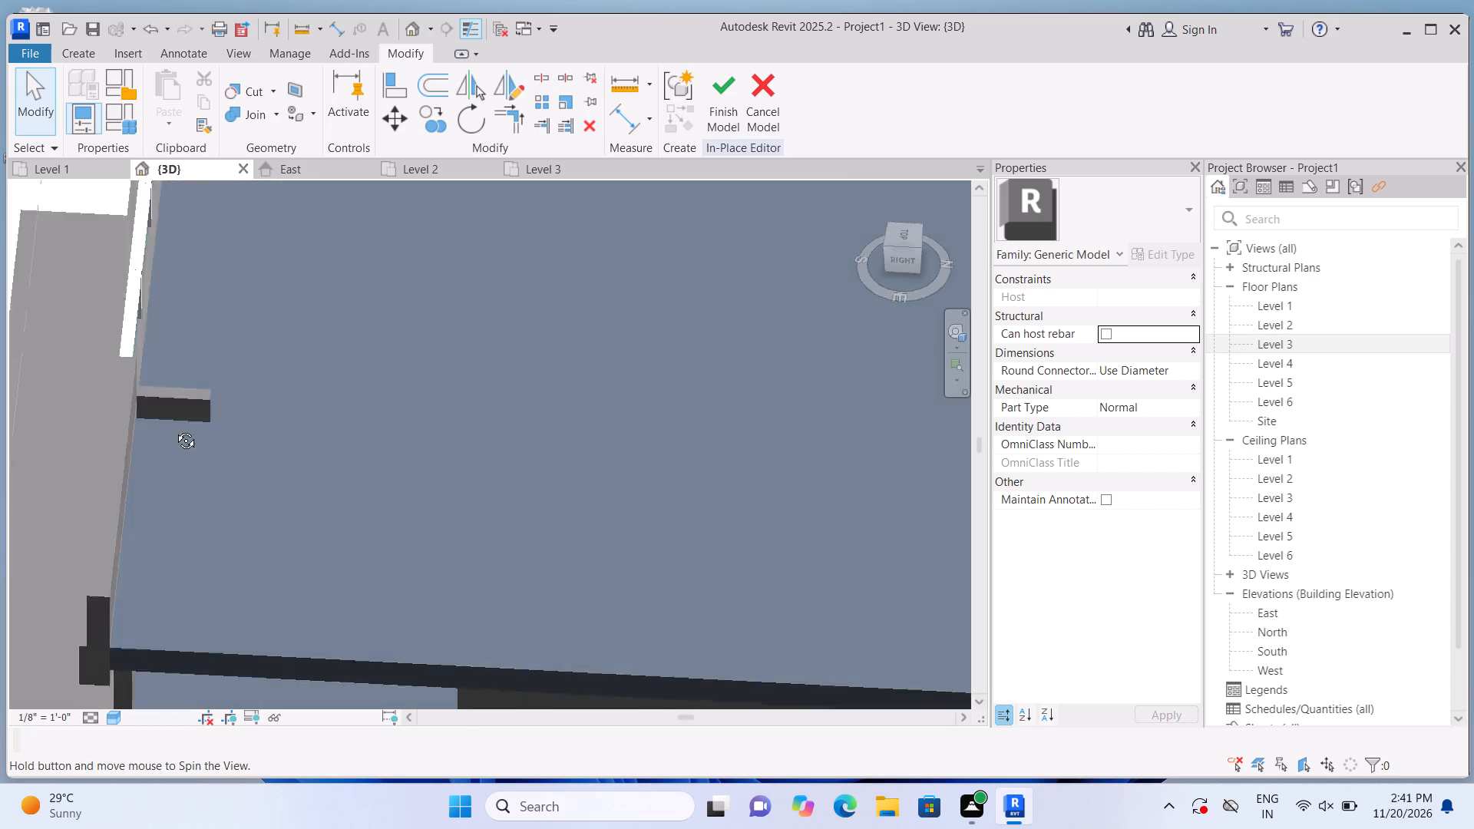
{"action": "middle_click_drag", "start_coordinate": [174, 429], "coordinate": [318, 481], "text": "shift"}
{"action": "scroll", "coordinate": [339, 463], "scroll_direction": "down", "scroll_amount": 15}
{"action": "scroll", "coordinate": [259, 505], "scroll_direction": "up", "scroll_amount": 1}
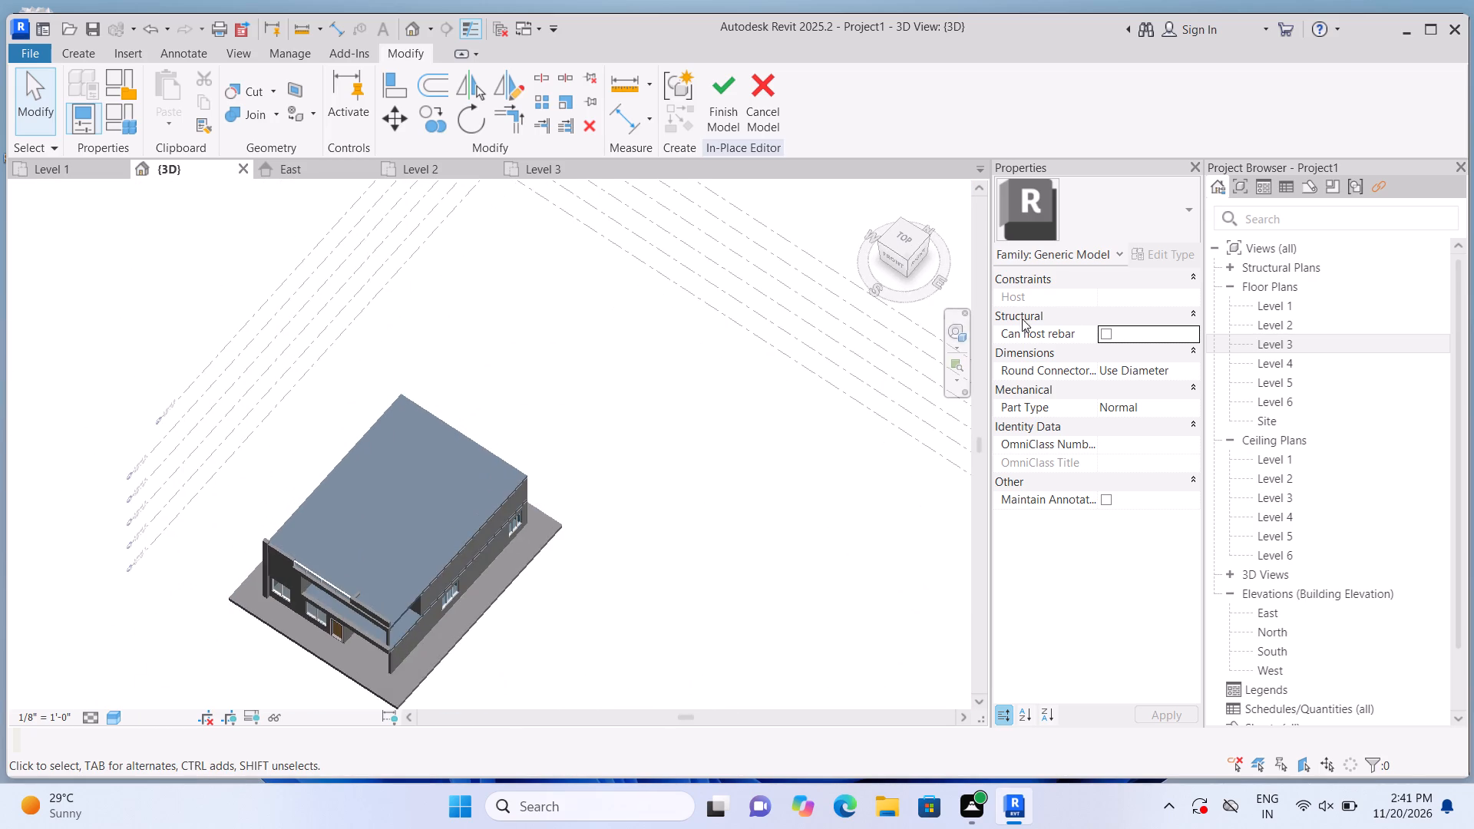
{"action": "double_click", "coordinate": [1259, 338]}
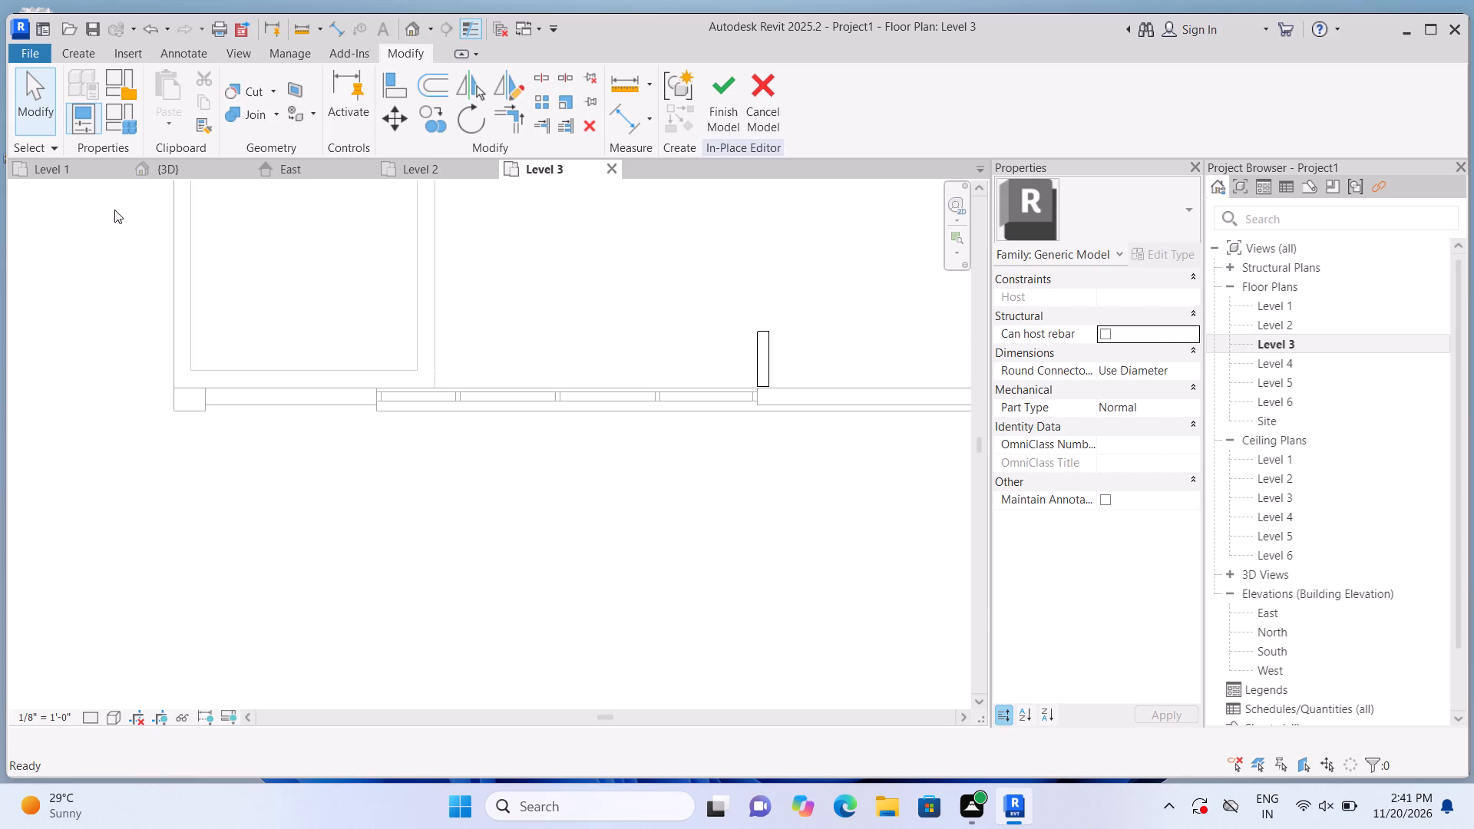
{"action": "left_click", "coordinate": [79, 57]}
{"action": "left_click", "coordinate": [173, 107]}
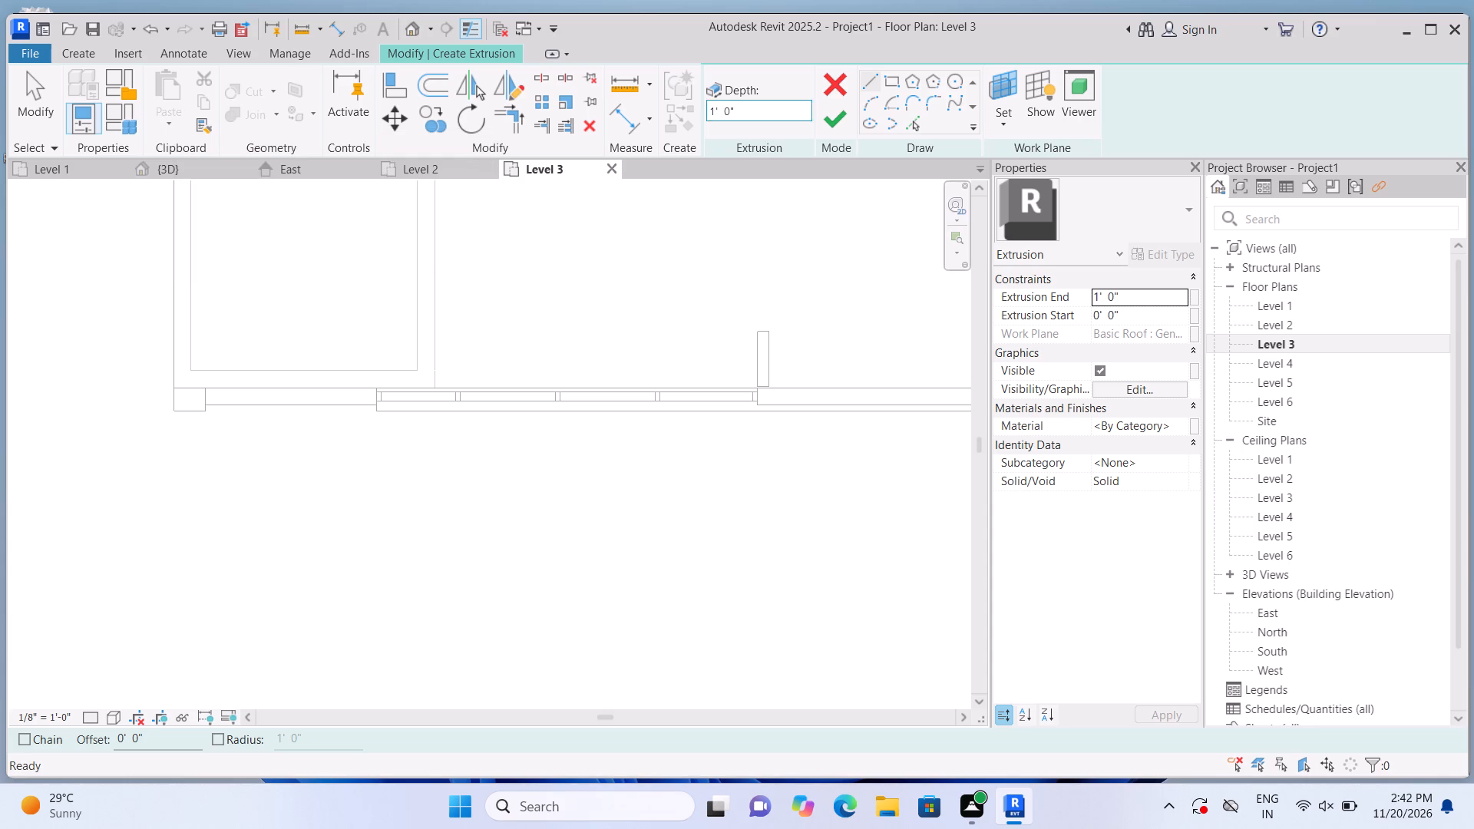
{"action": "left_click", "coordinate": [1003, 119]}
{"action": "left_click", "coordinate": [1003, 128]}
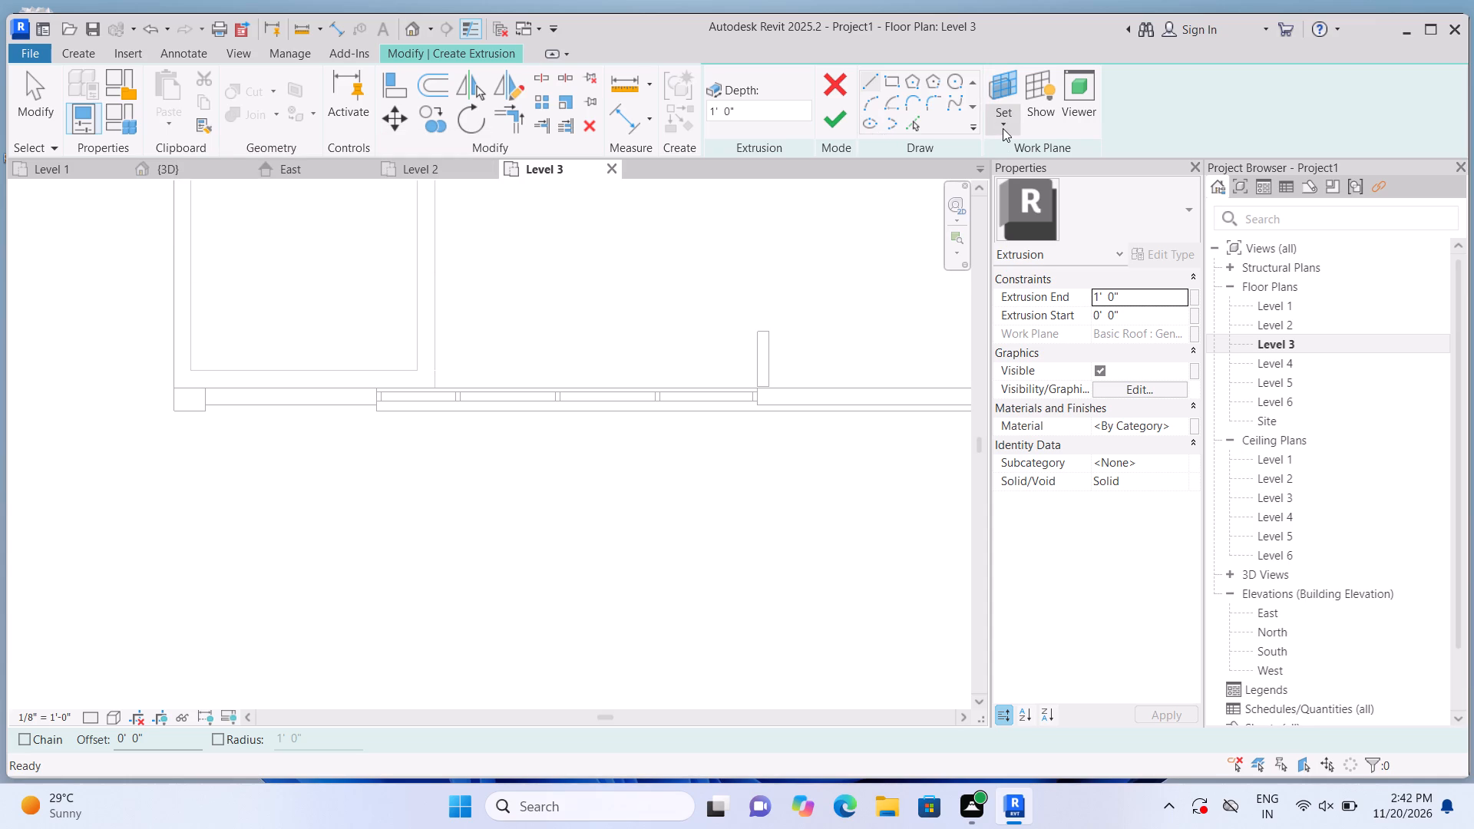
{"action": "left_click", "coordinate": [1003, 128]}
{"action": "left_click", "coordinate": [1006, 195]}
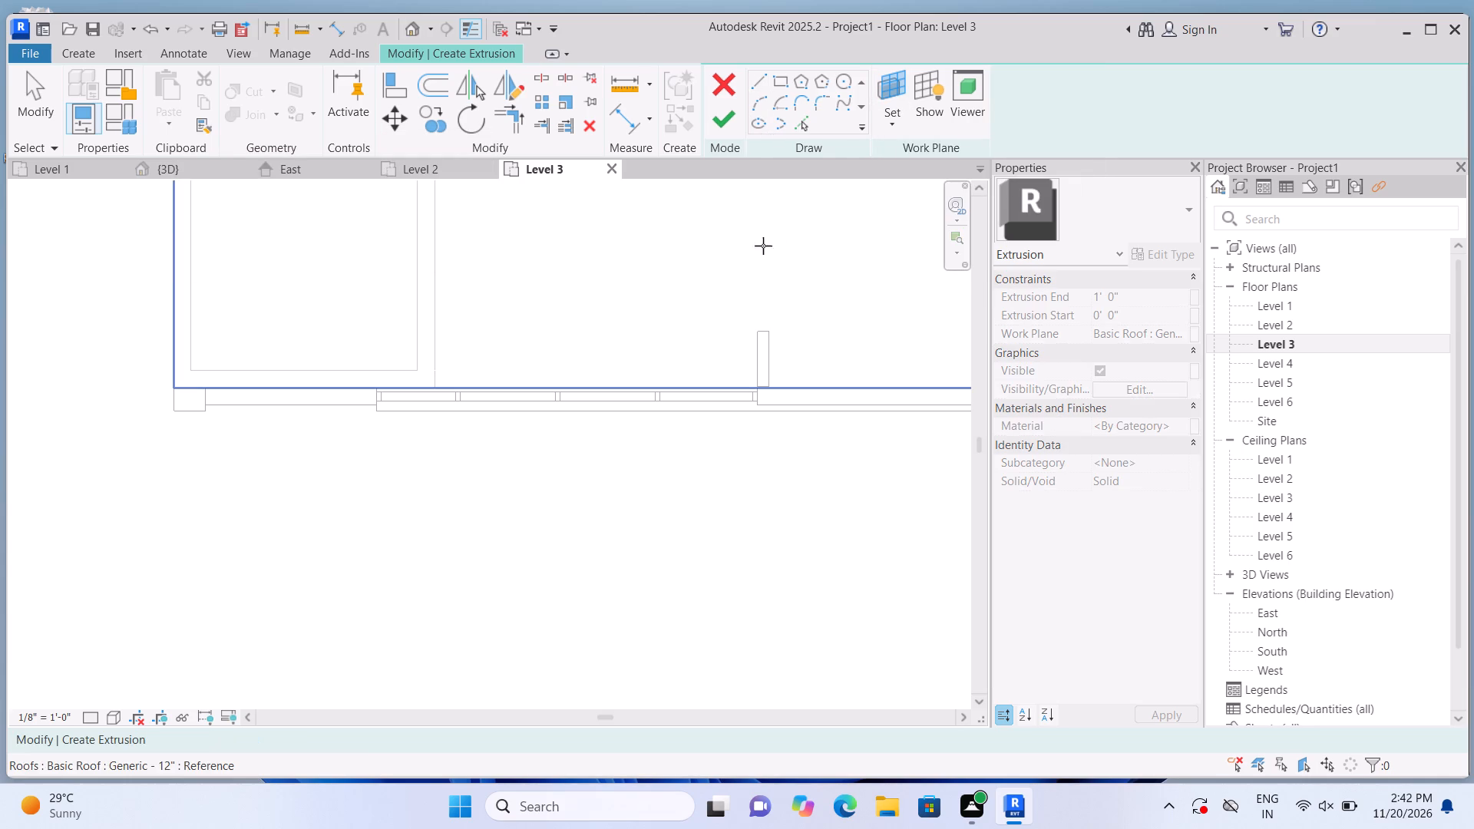
{"action": "left_click", "coordinate": [698, 267]}
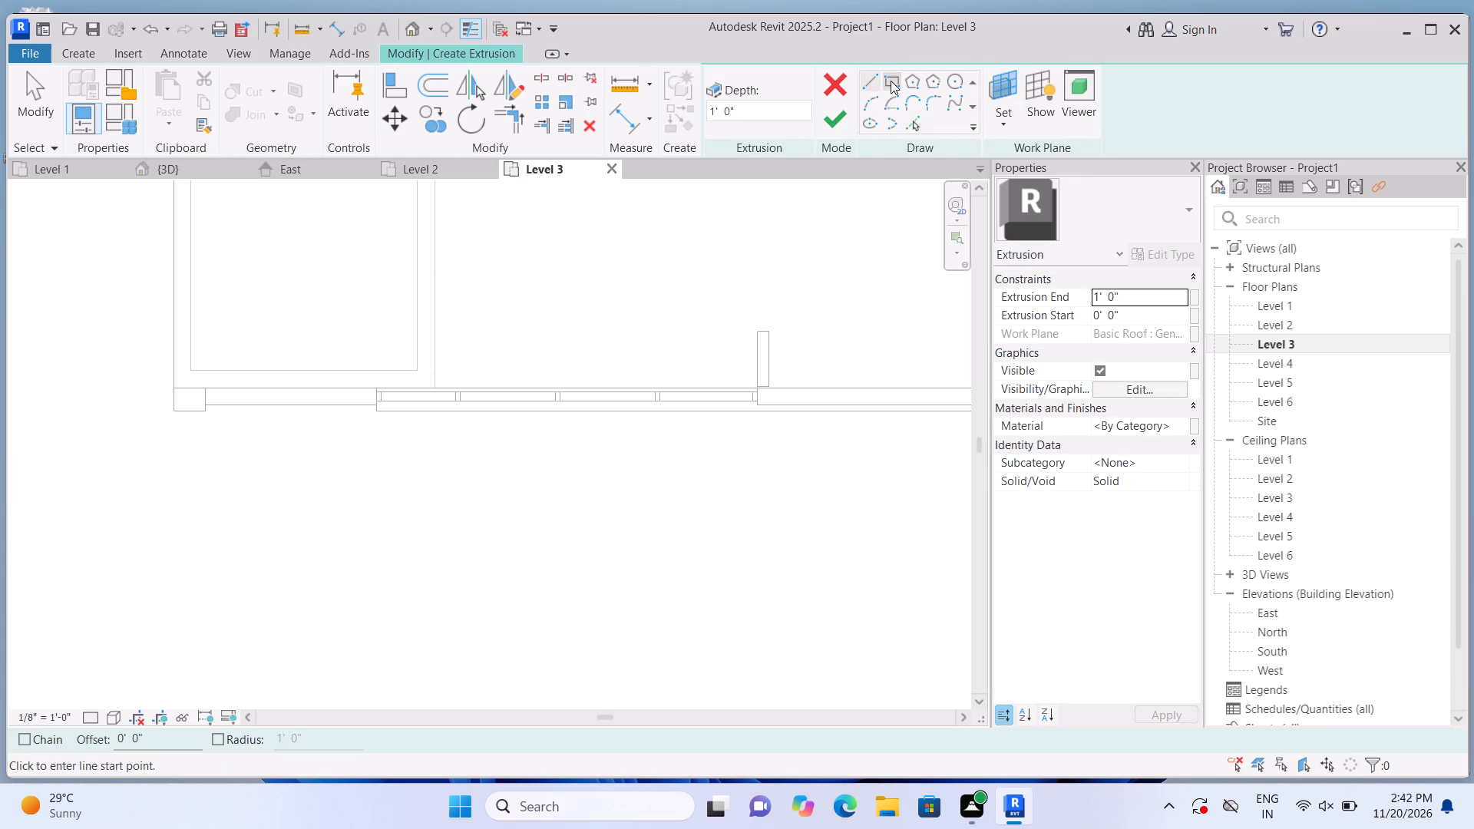
Sketch a narrow rectangle about 7' long behind the corner column at the roof's front corner, and finish the extrusion at 1' 0" depth.
{"action": "left_click", "coordinate": [891, 81]}
{"action": "scroll", "coordinate": [328, 349], "scroll_direction": "up", "scroll_amount": 7}
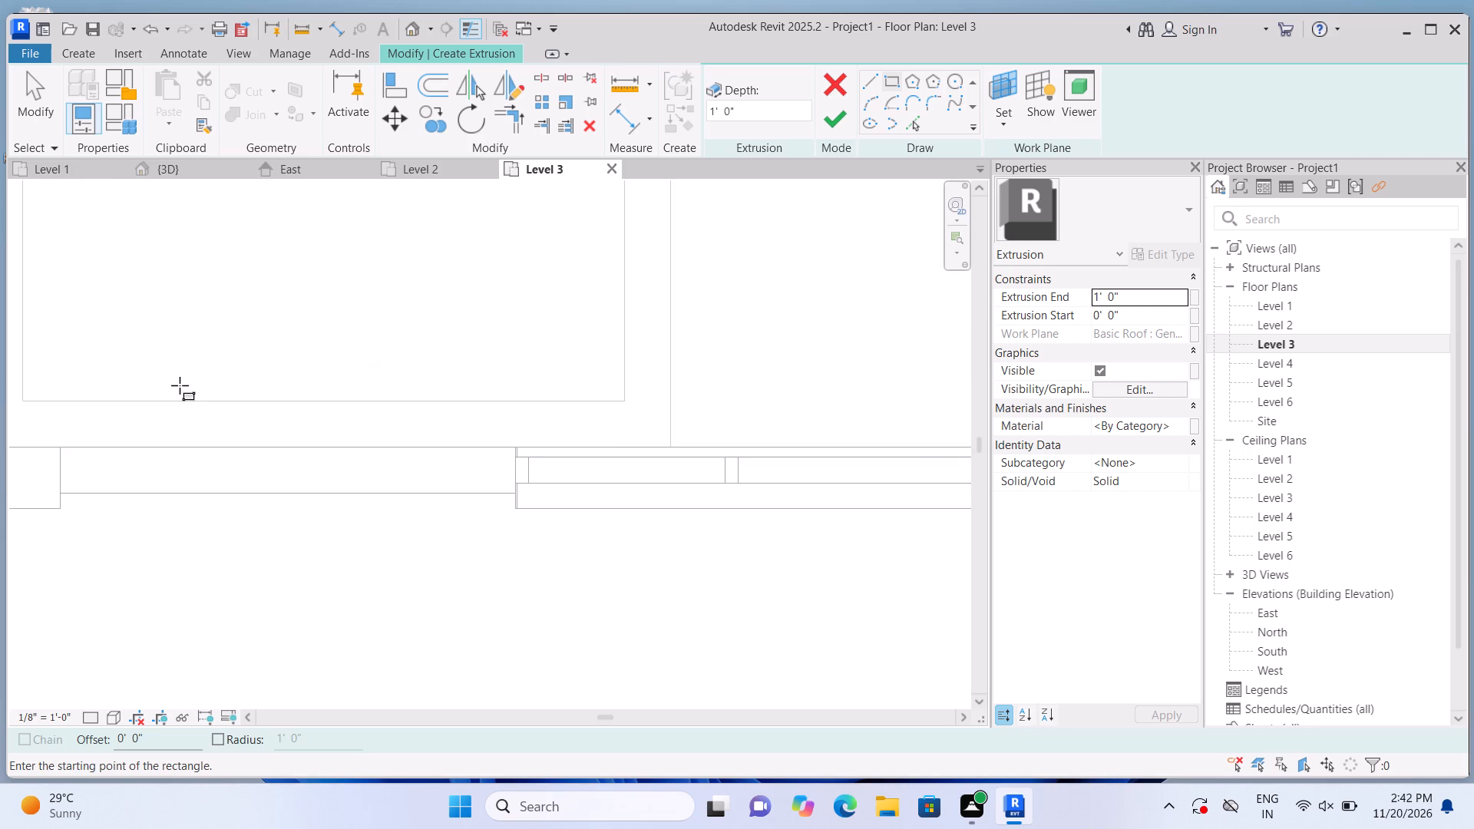
{"action": "scroll", "coordinate": [147, 373], "scroll_direction": "down", "scroll_amount": 2}
{"action": "scroll", "coordinate": [61, 381], "scroll_direction": "down", "scroll_amount": 1}
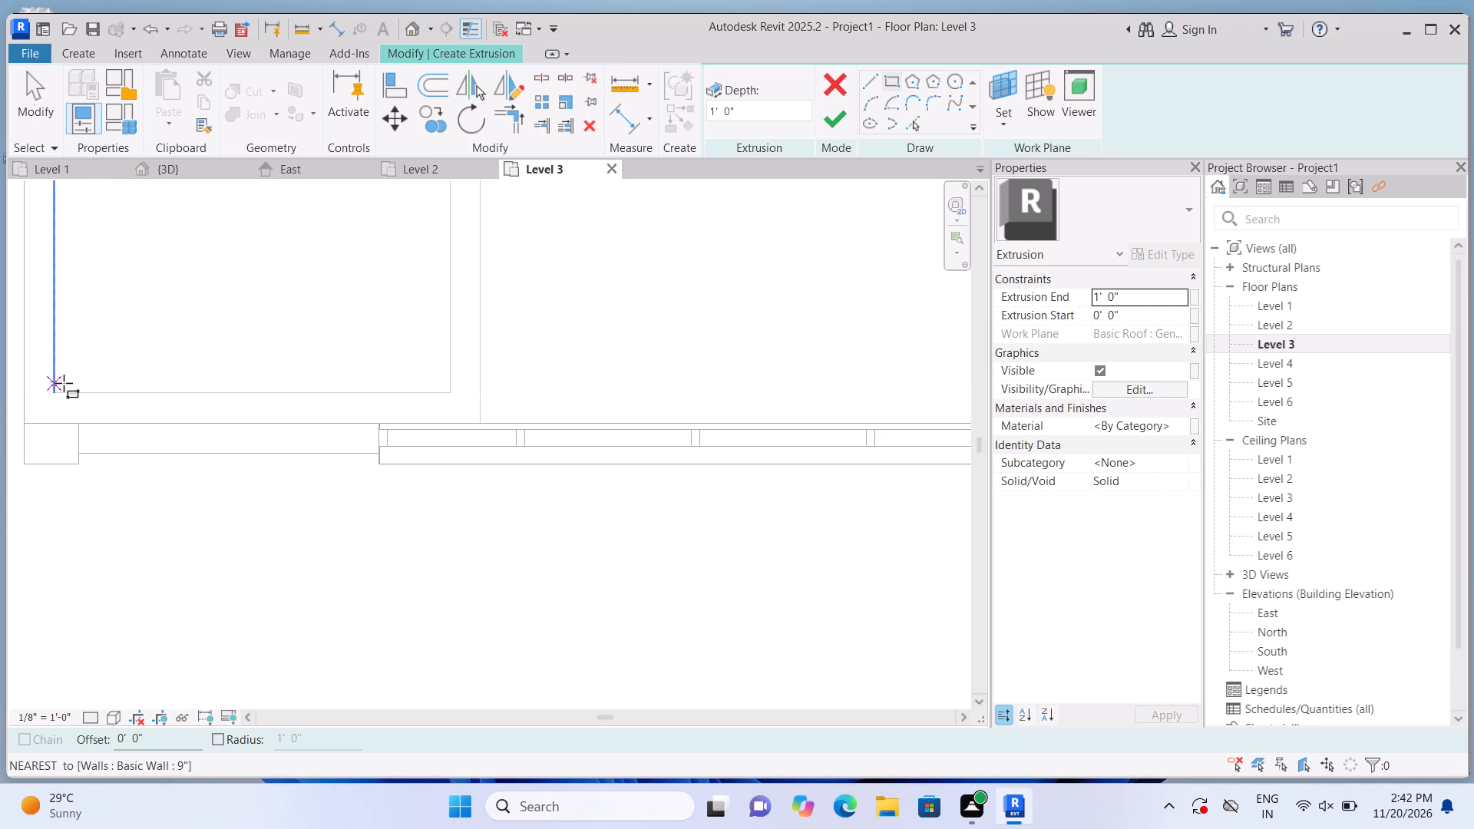
{"action": "left_click", "coordinate": [23, 423]}
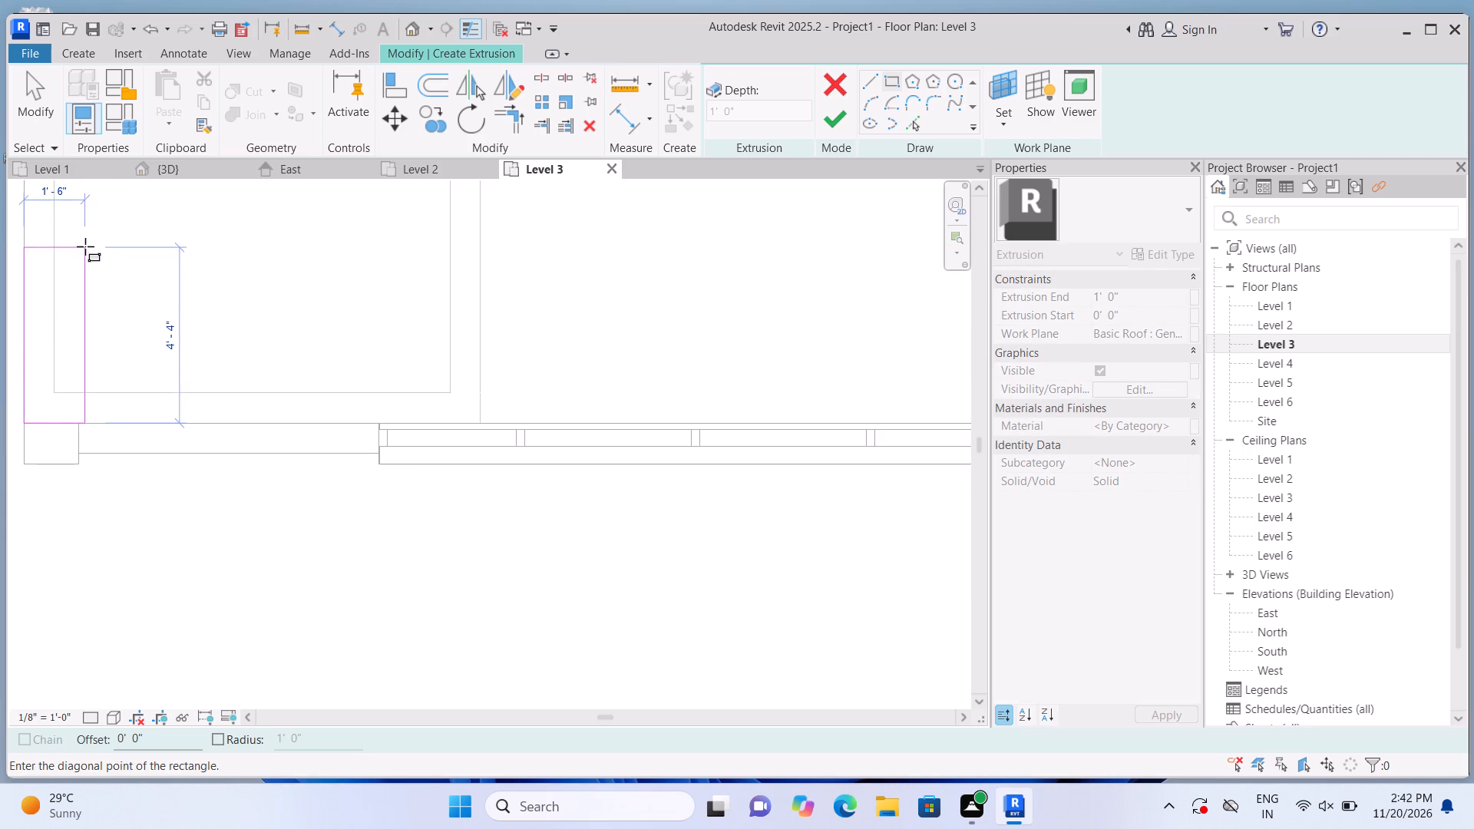
{"action": "middle_click_drag", "start_coordinate": [85, 246], "coordinate": [222, 402]}
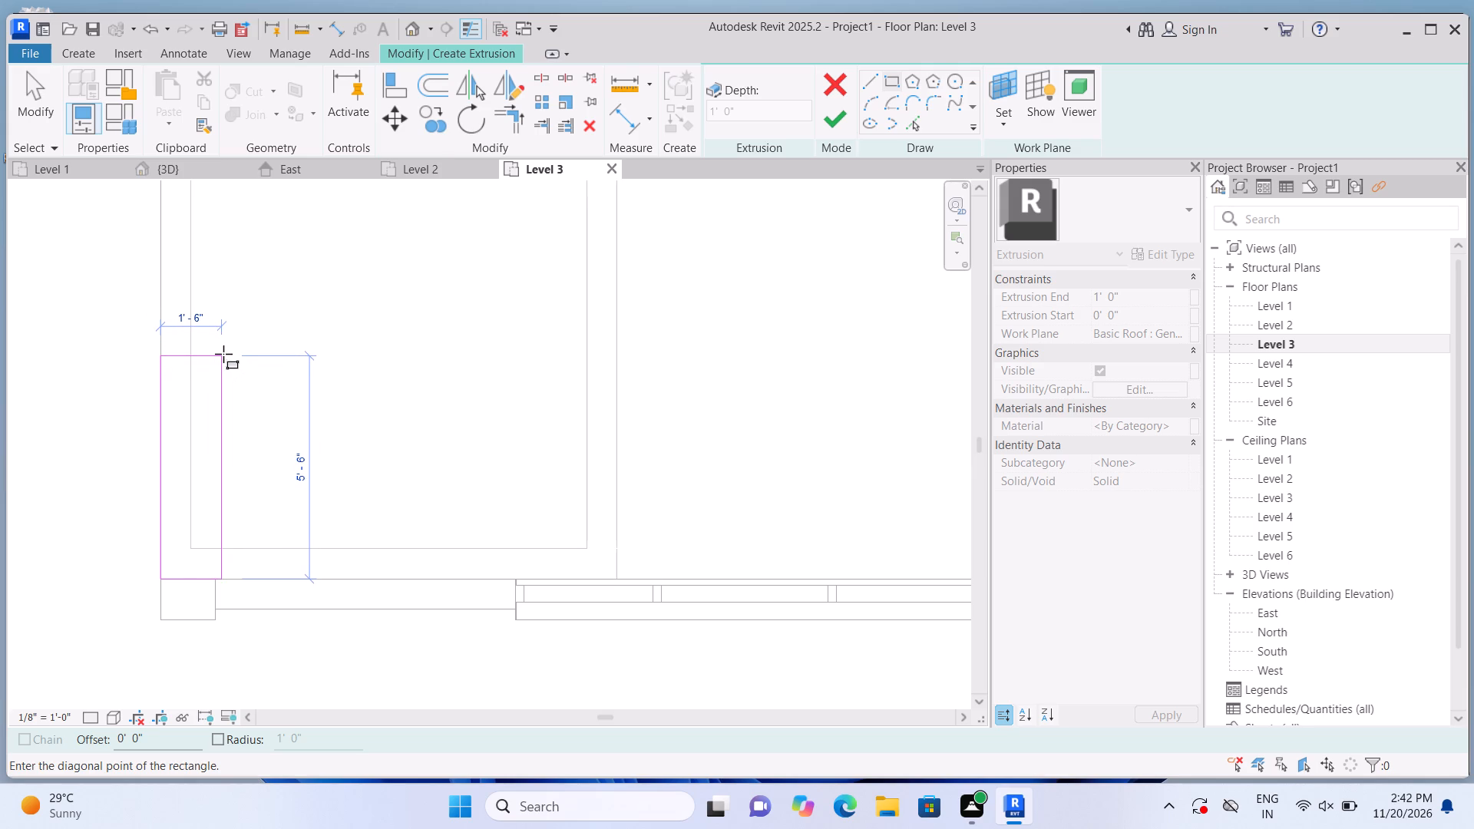
{"action": "scroll", "coordinate": [223, 354], "scroll_direction": "up", "scroll_amount": 1}
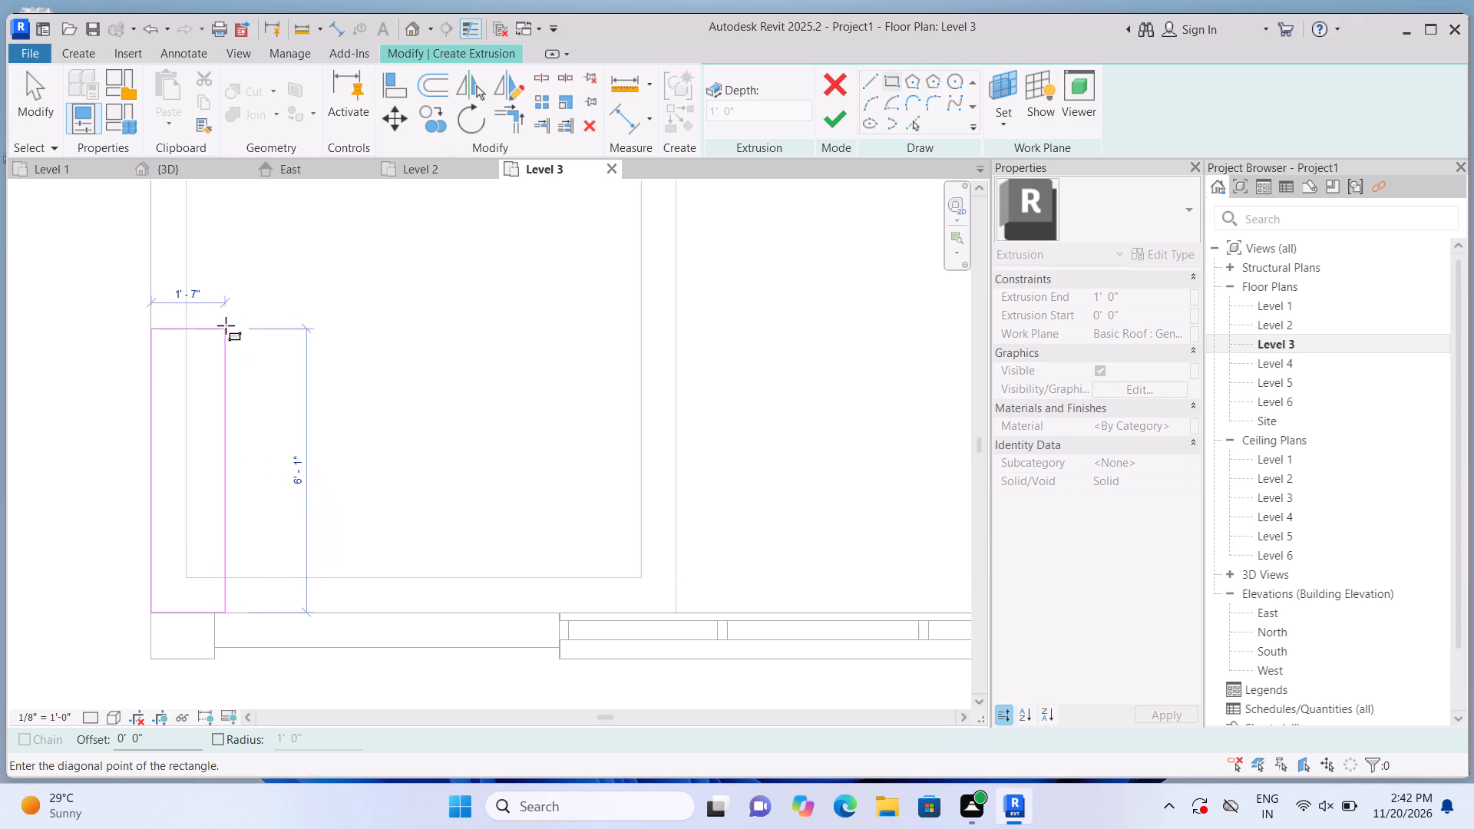
{"action": "left_click", "coordinate": [214, 269]}
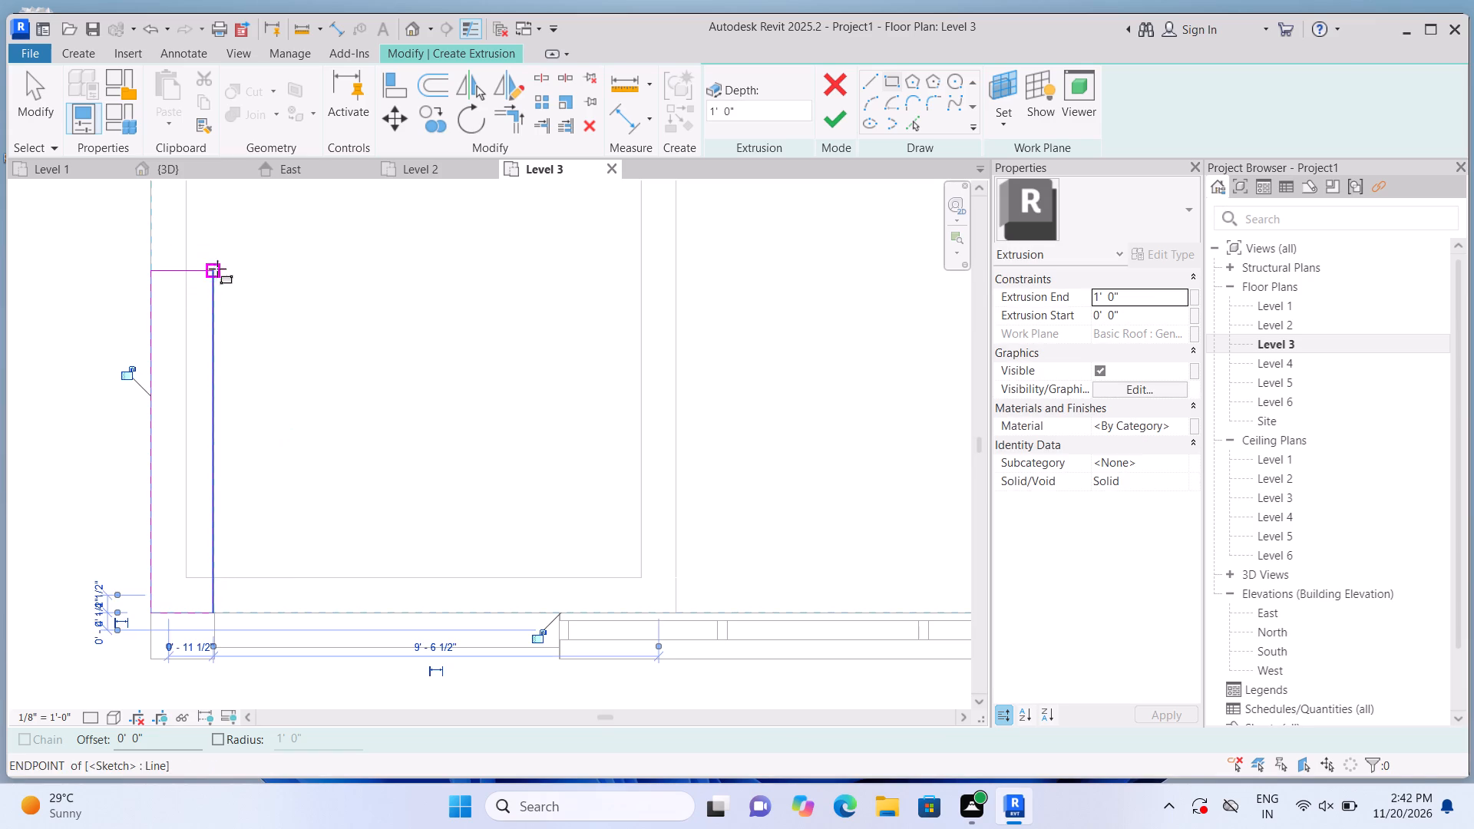
{"action": "scroll", "coordinate": [259, 324], "scroll_direction": "down", "scroll_amount": 4}
{"action": "scroll", "coordinate": [259, 324], "scroll_direction": "up", "scroll_amount": 1}
{"action": "left_click", "coordinate": [844, 106]}
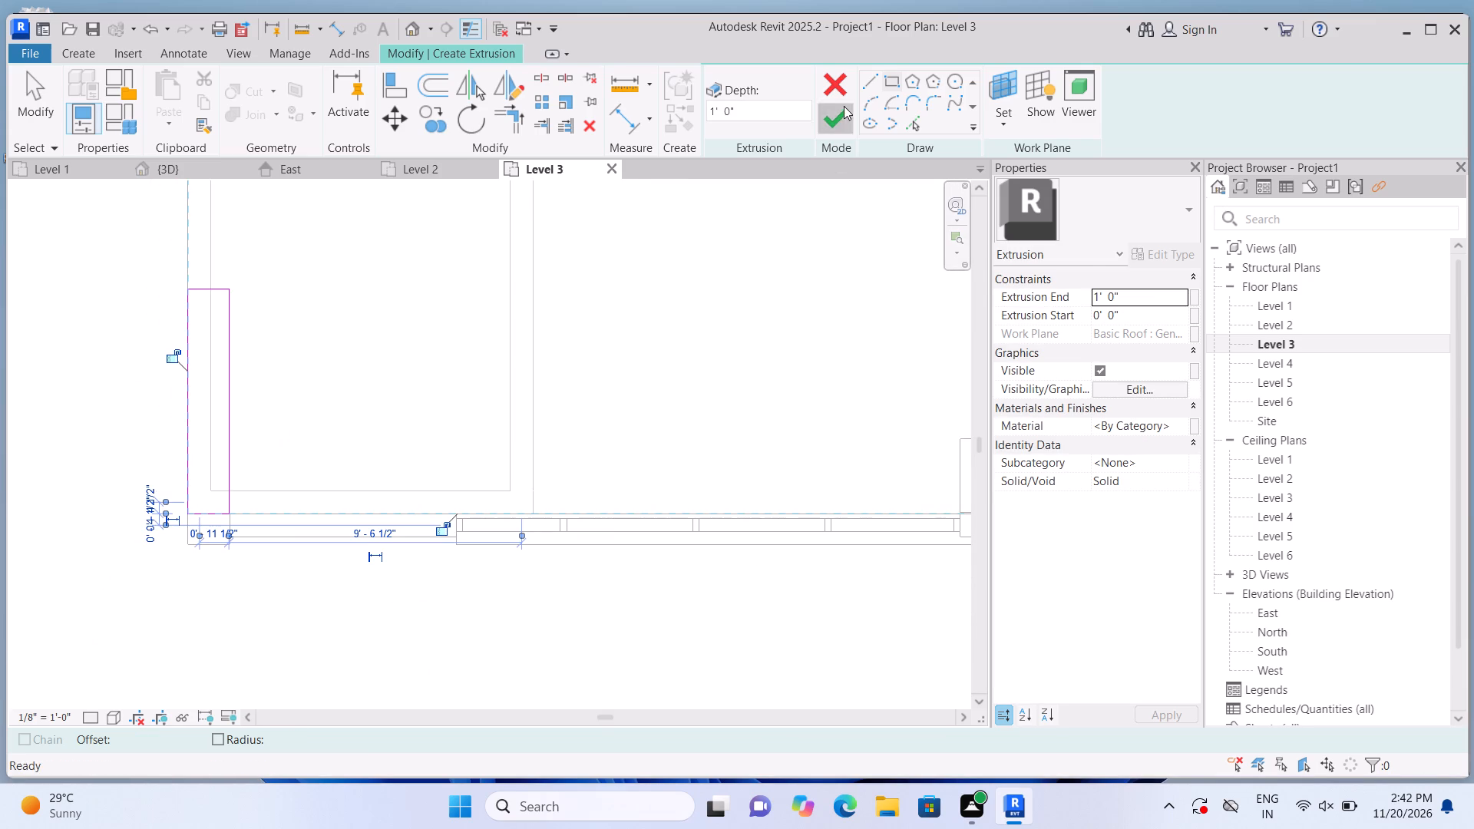
Align the new corner block's inner long edge with the edge of the corner column.
{"action": "scroll", "coordinate": [276, 398], "scroll_direction": "up", "scroll_amount": 8}
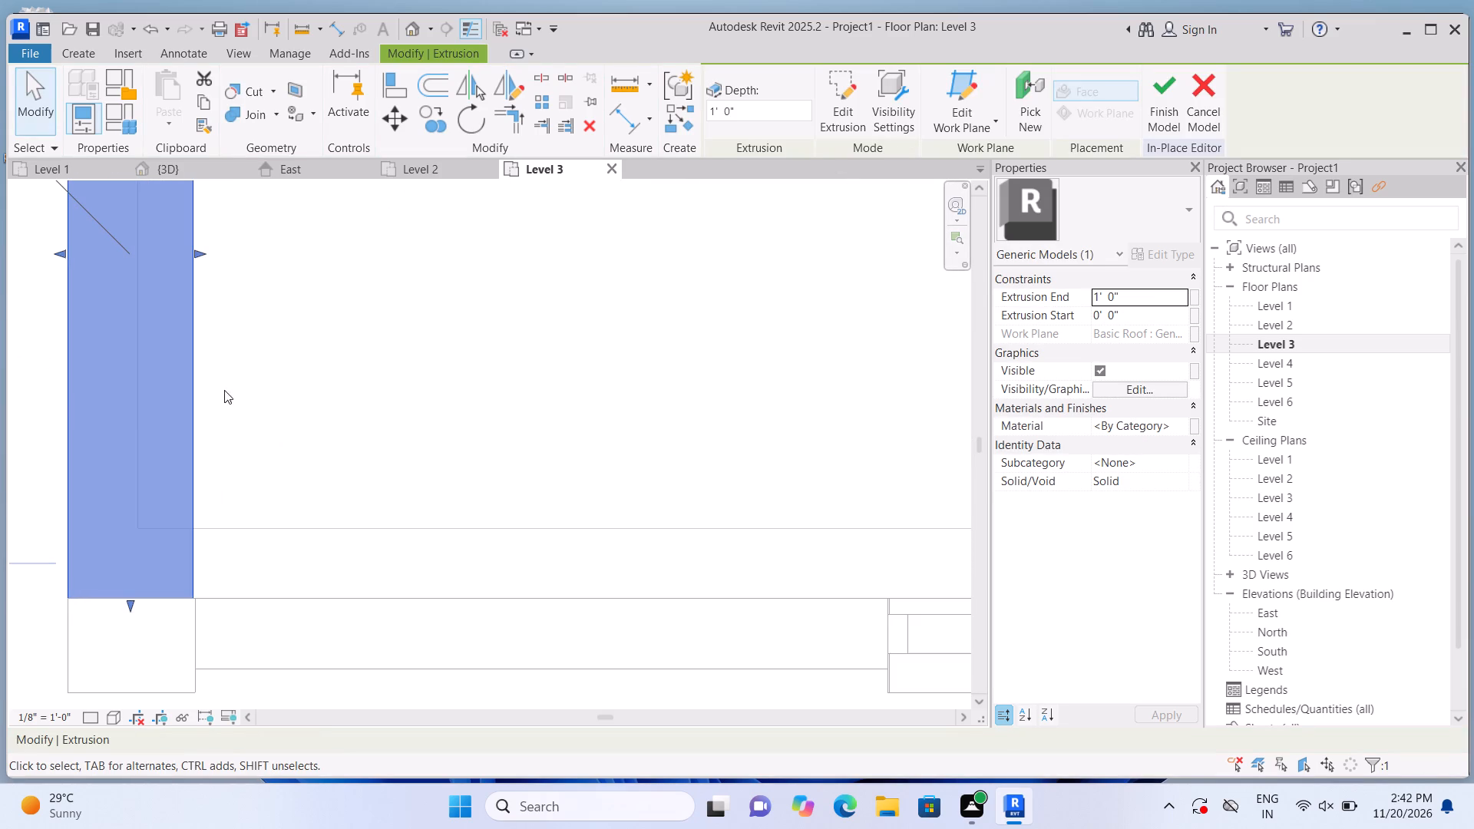
{"action": "left_click", "coordinate": [193, 246]}
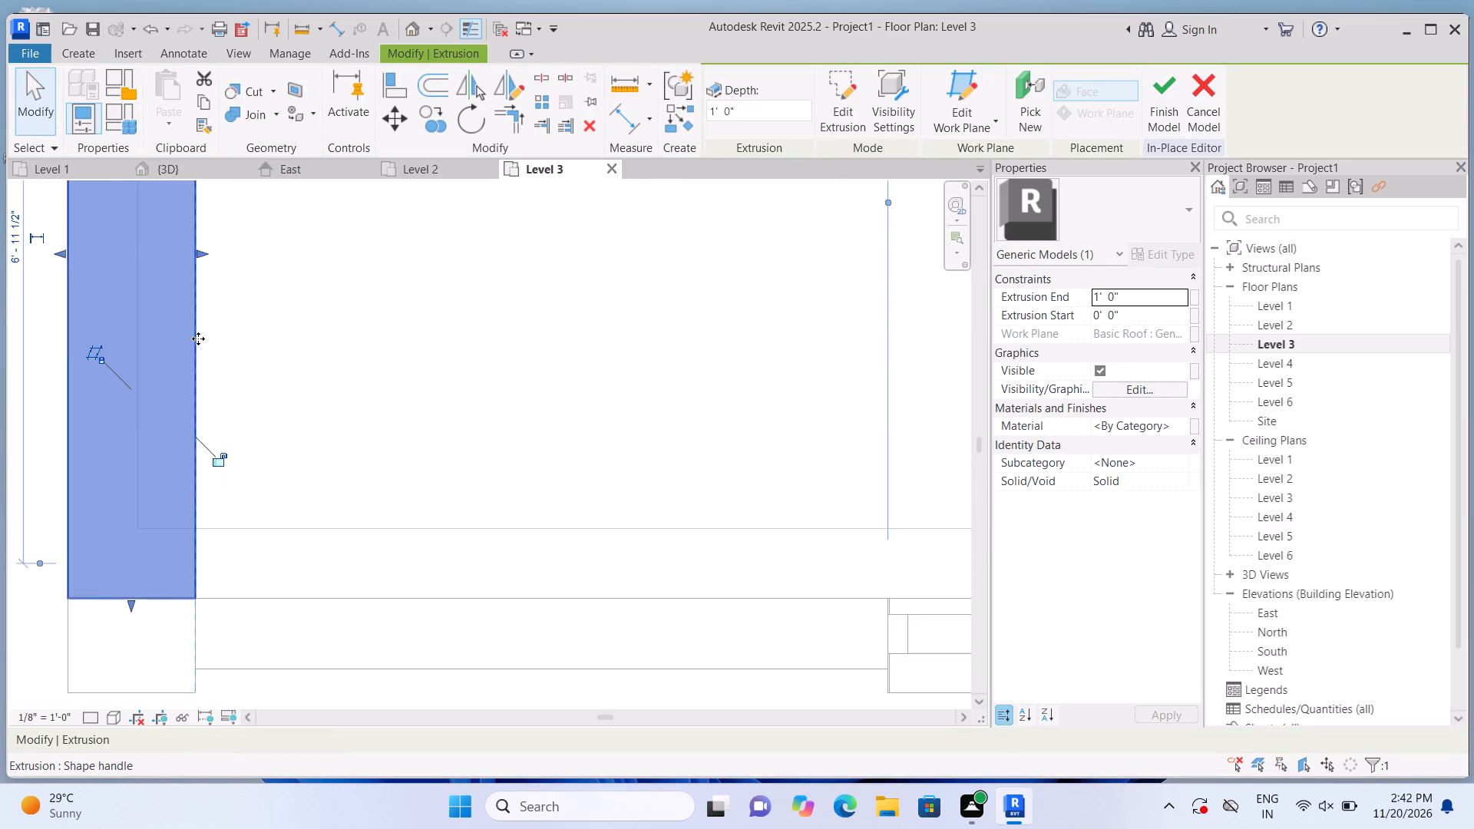
Lengthen the block behind the beam-top parapet to line up with the corner block's inner end, and widen it to a similar width.
{"action": "scroll", "coordinate": [198, 339], "scroll_direction": "down", "scroll_amount": 15}
{"action": "scroll", "coordinate": [428, 386], "scroll_direction": "up", "scroll_amount": 2}
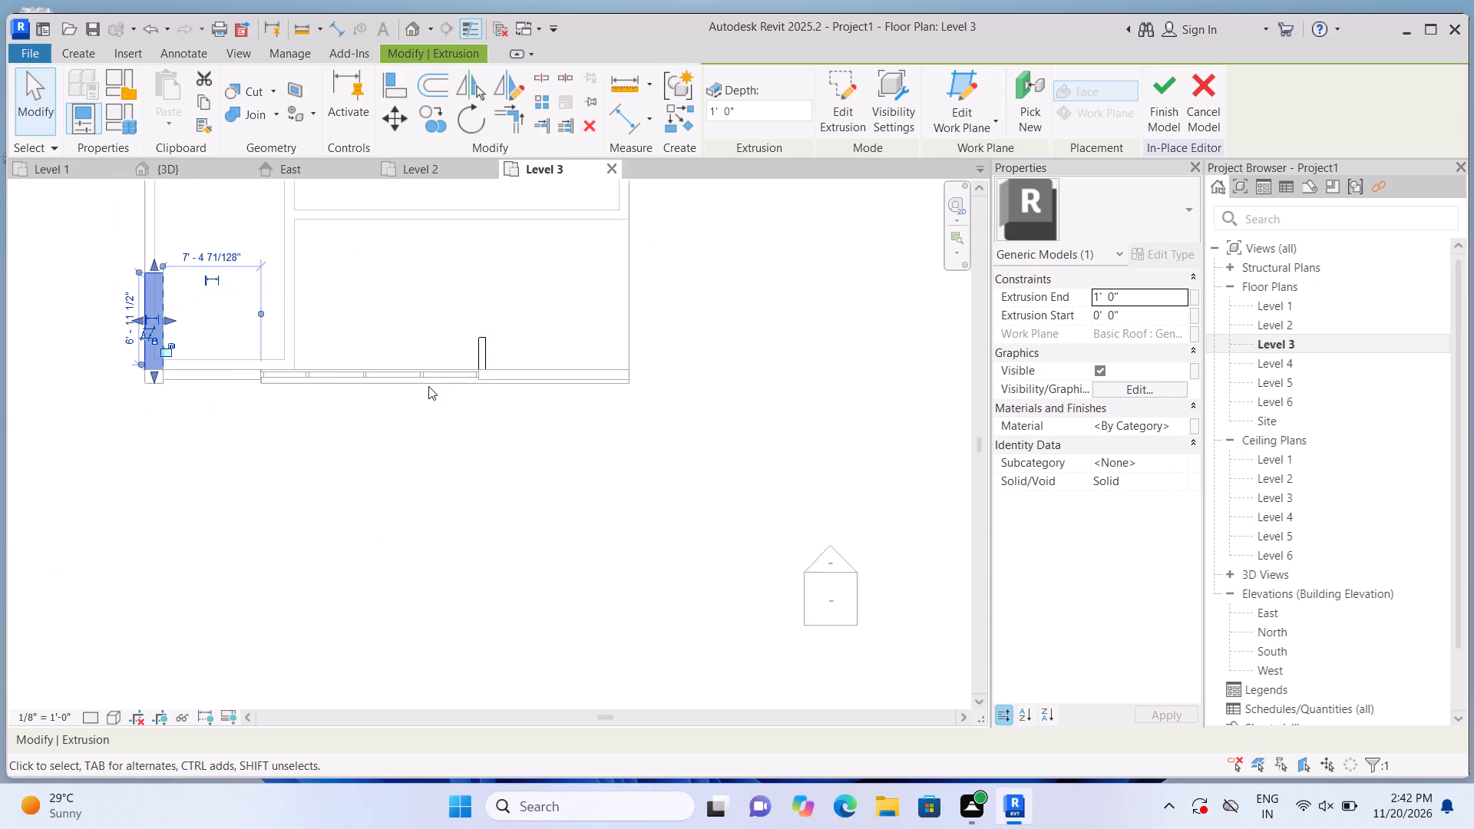
{"action": "scroll", "coordinate": [428, 386], "scroll_direction": "up", "scroll_amount": 2}
{"action": "left_click", "coordinate": [506, 347]}
{"action": "scroll", "coordinate": [508, 348], "scroll_direction": "down", "scroll_amount": 3}
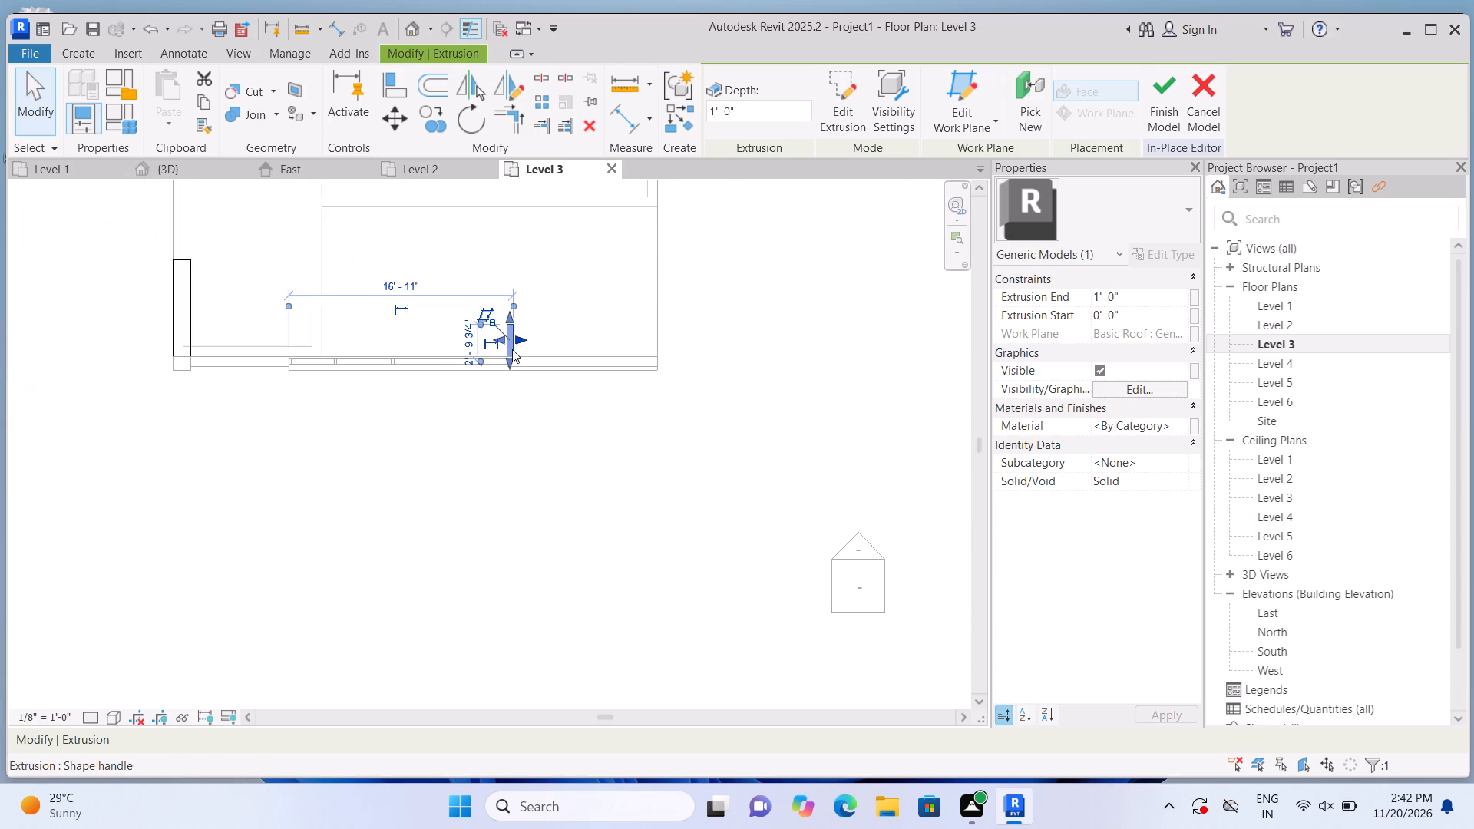
{"action": "left_click_drag", "start_coordinate": [507, 319], "coordinate": [509, 270]}
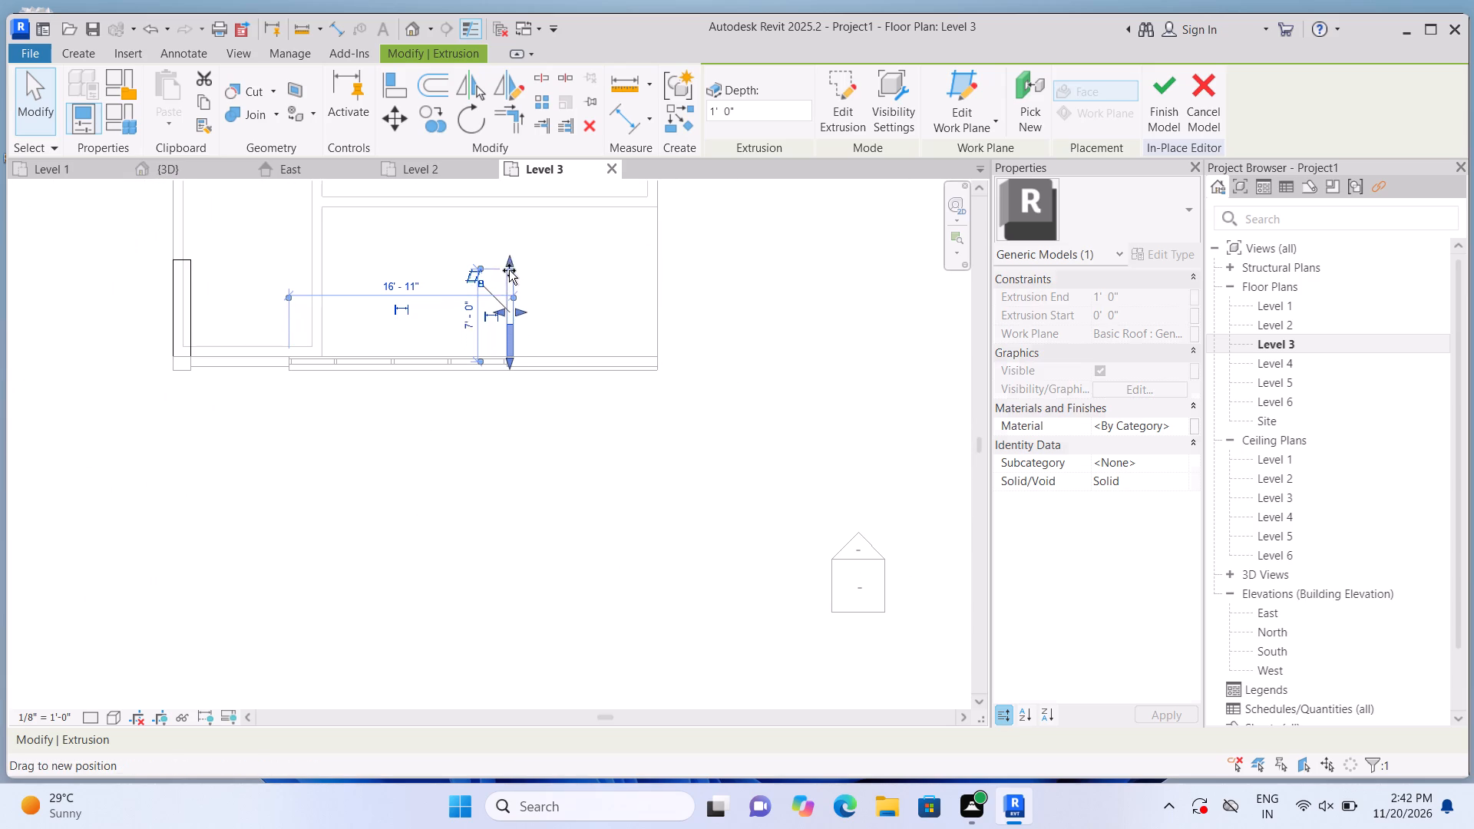
{"action": "left_click_drag", "start_coordinate": [509, 270], "coordinate": [511, 267]}
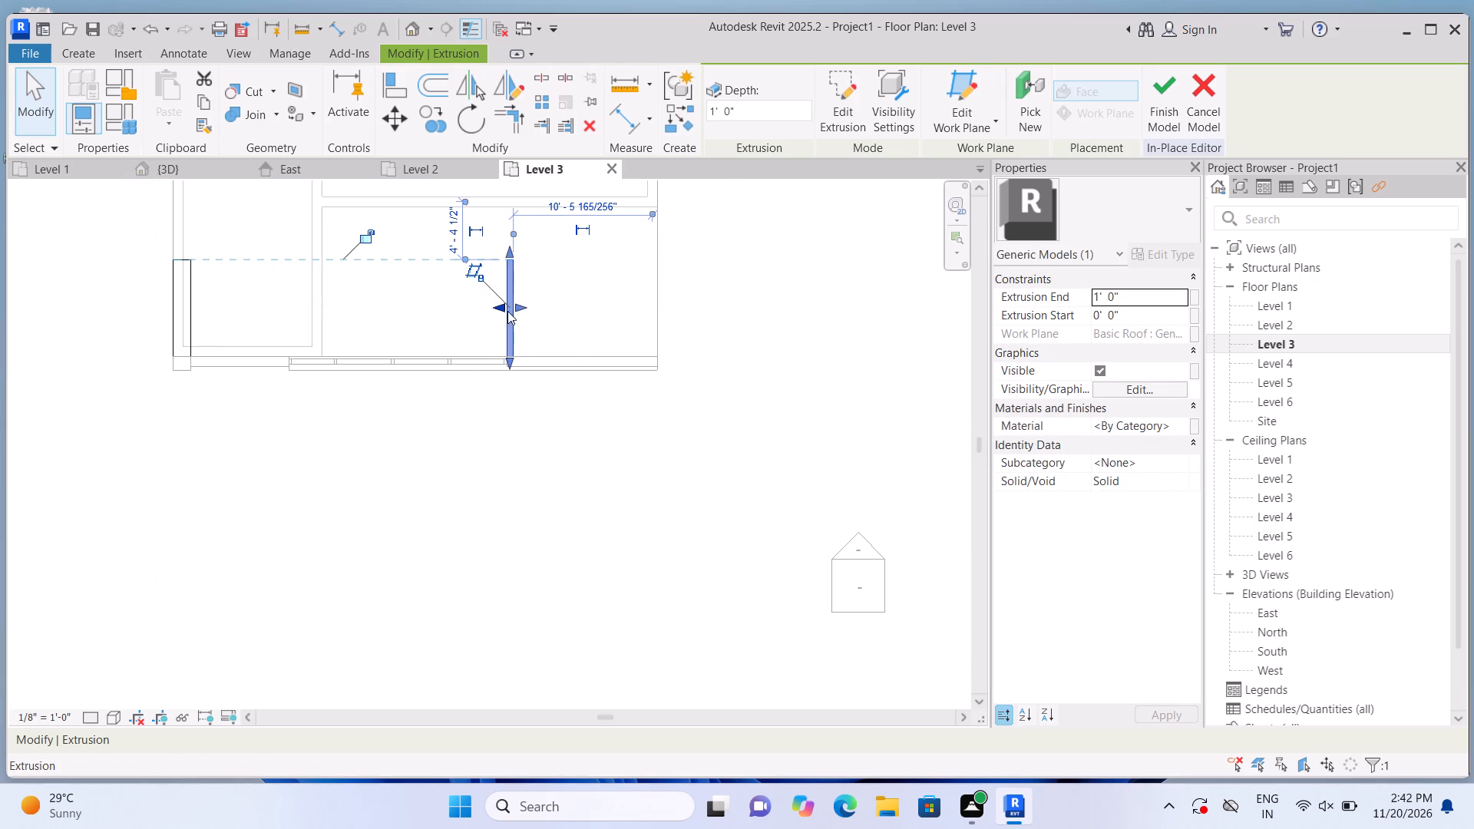
{"action": "left_click_drag", "start_coordinate": [517, 303], "coordinate": [524, 303]}
{"action": "left_click", "coordinate": [521, 451]}
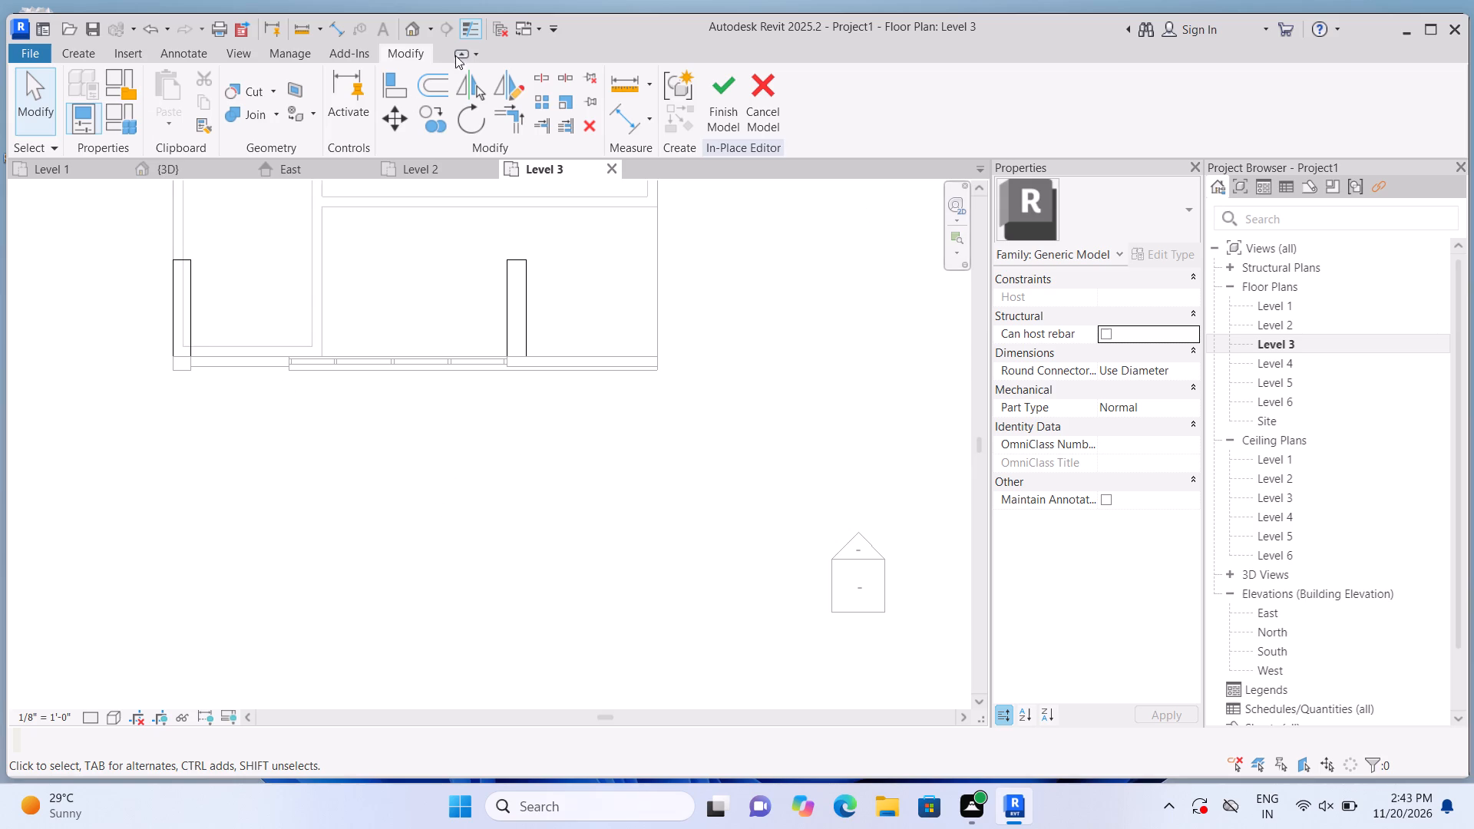
In the 3D view, raise the corner block to a depth of about 11' 2" and finish the in-place model.
{"action": "left_click", "coordinate": [411, 31]}
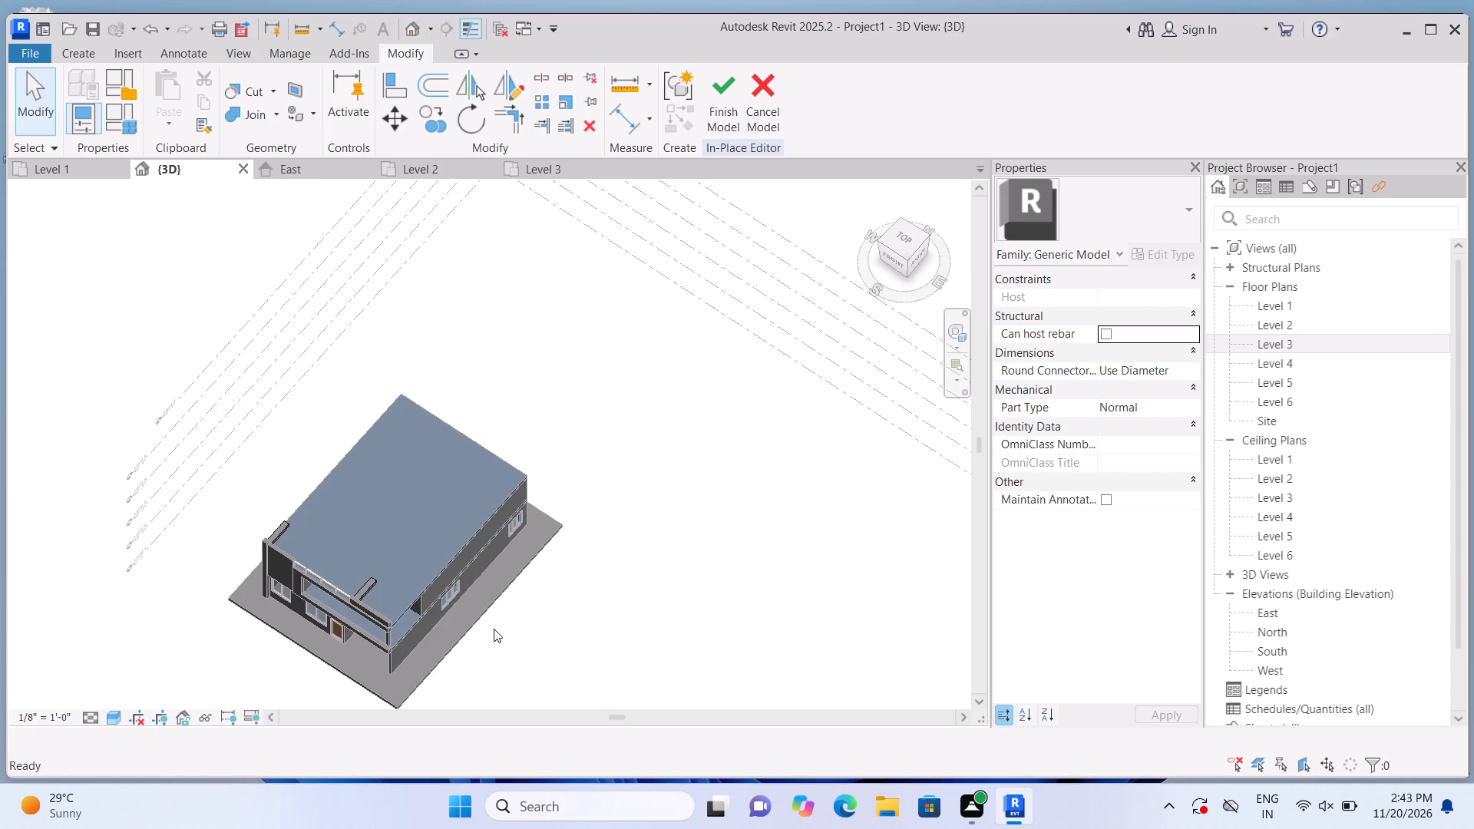
{"action": "middle_click_drag", "start_coordinate": [485, 639], "coordinate": [481, 454], "text": "shift"}
{"action": "scroll", "coordinate": [277, 481], "scroll_direction": "up", "scroll_amount": 6}
{"action": "left_click", "coordinate": [273, 500]}
{"action": "scroll", "coordinate": [273, 500], "scroll_direction": "up", "scroll_amount": 1}
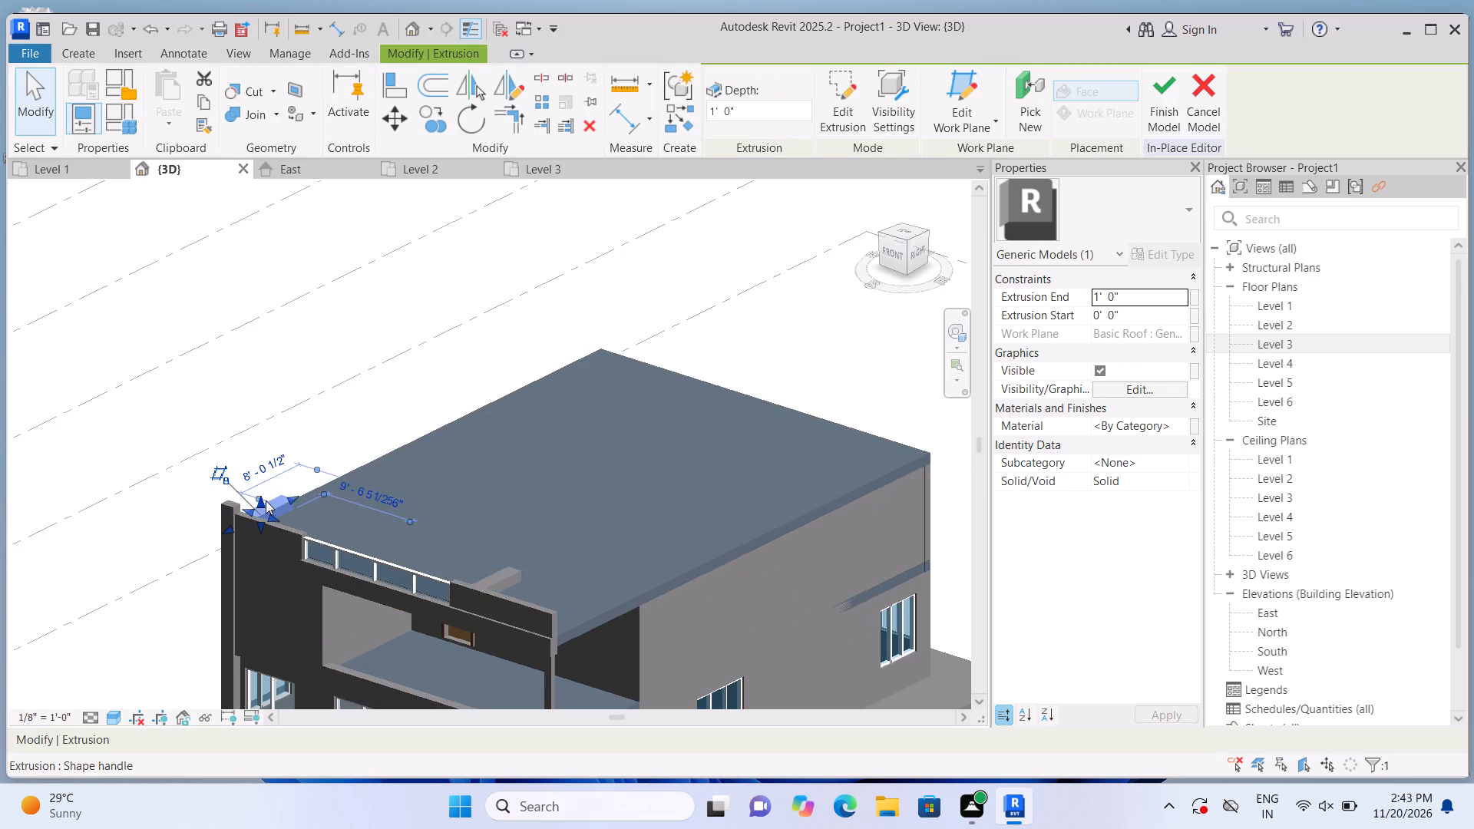
{"action": "left_click_drag", "start_coordinate": [260, 495], "coordinate": [269, 402]}
{"action": "scroll", "coordinate": [209, 530], "scroll_direction": "up", "scroll_amount": 2}
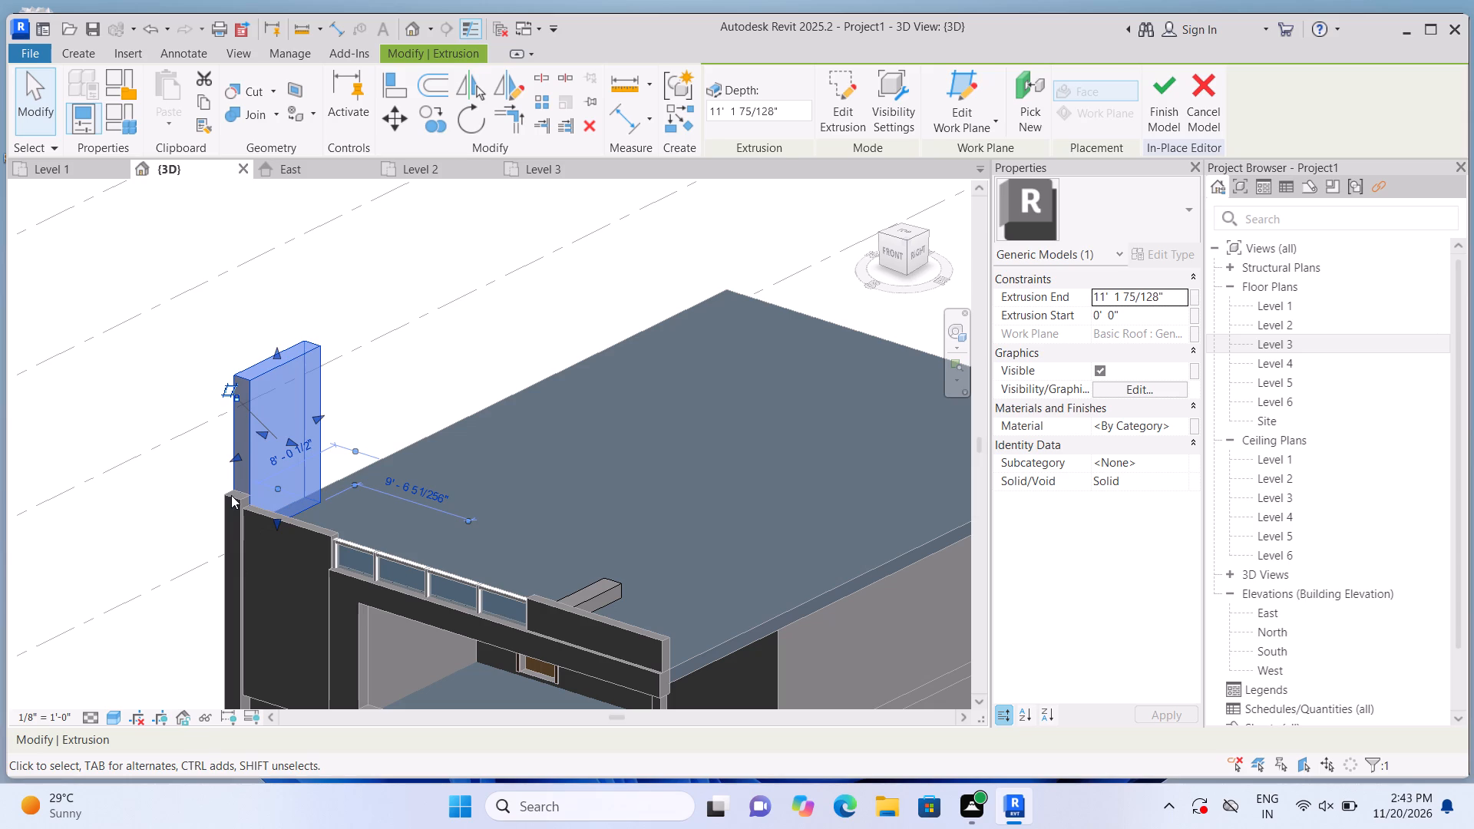
{"action": "left_click", "coordinate": [231, 495]}
{"action": "left_click", "coordinate": [232, 495]}
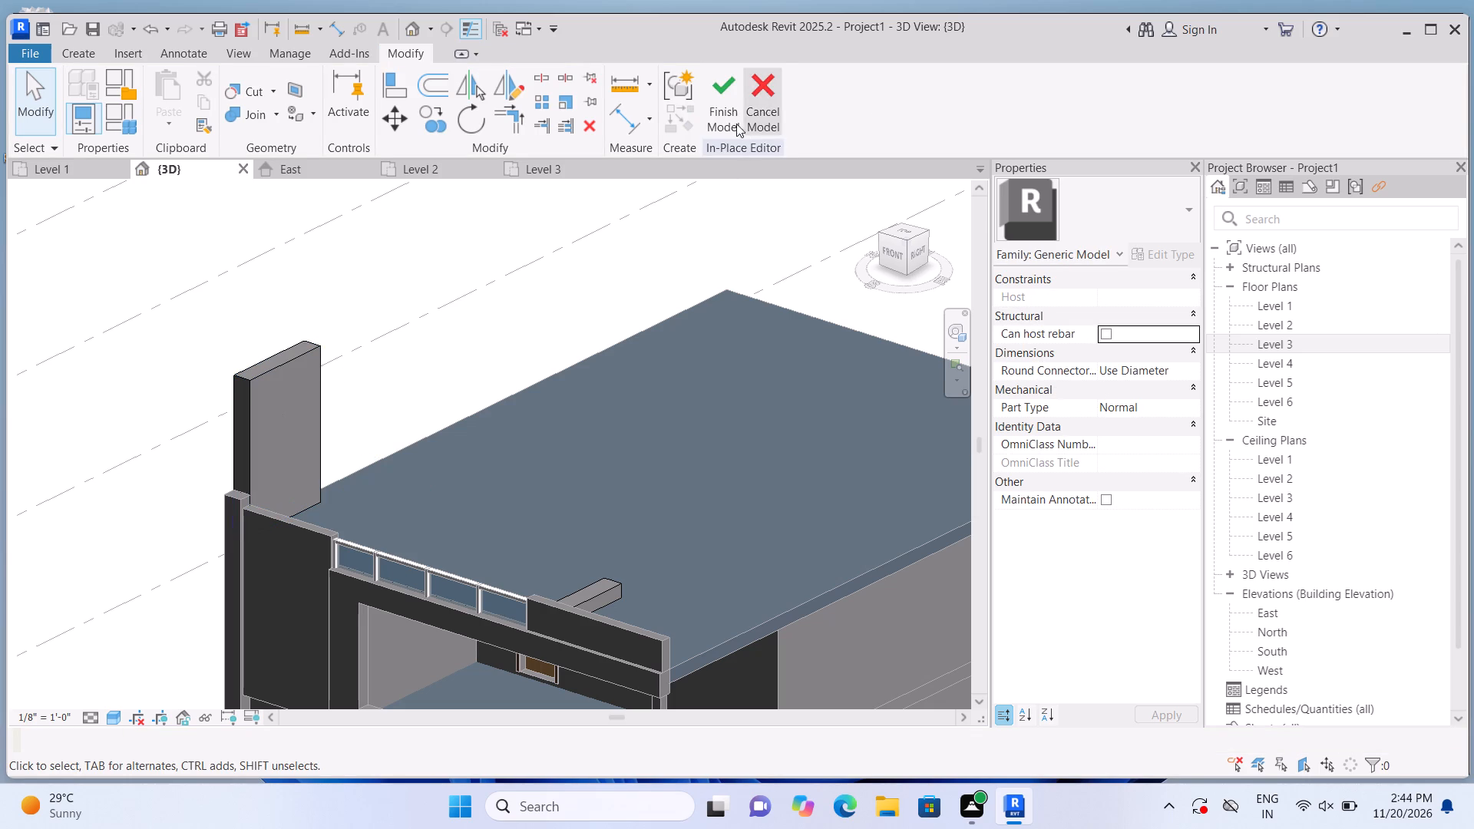
{"action": "left_click", "coordinate": [729, 117]}
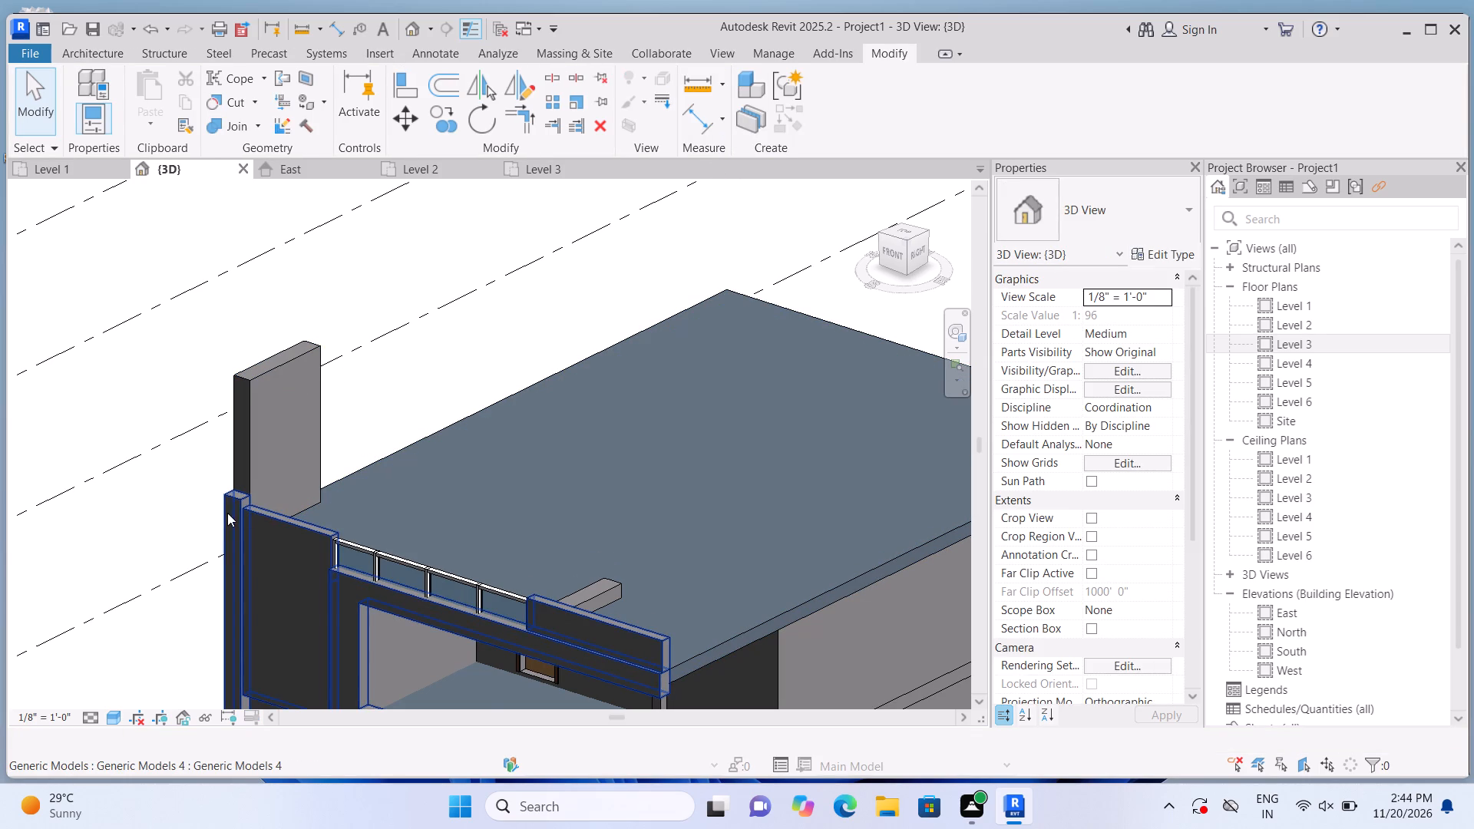
Edit the facade in place, stretch the corner column up to the top of the tall roof block, and finish the model.
{"action": "left_click", "coordinate": [227, 514]}
{"action": "left_click", "coordinate": [149, 537]}
{"action": "scroll", "coordinate": [179, 553], "scroll_direction": "up", "scroll_amount": 1}
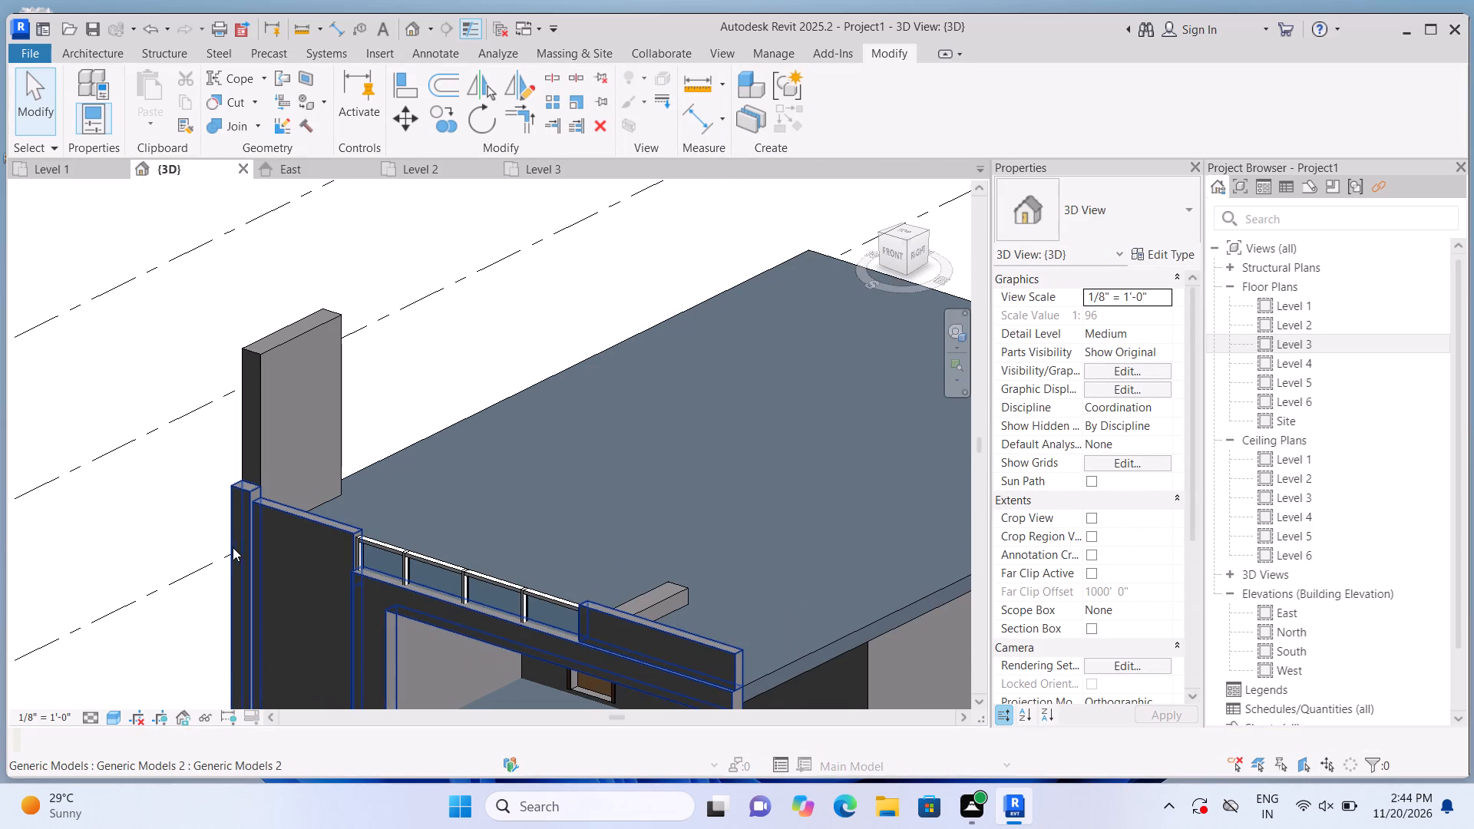
{"action": "left_click", "coordinate": [239, 546]}
{"action": "left_click", "coordinate": [840, 125]}
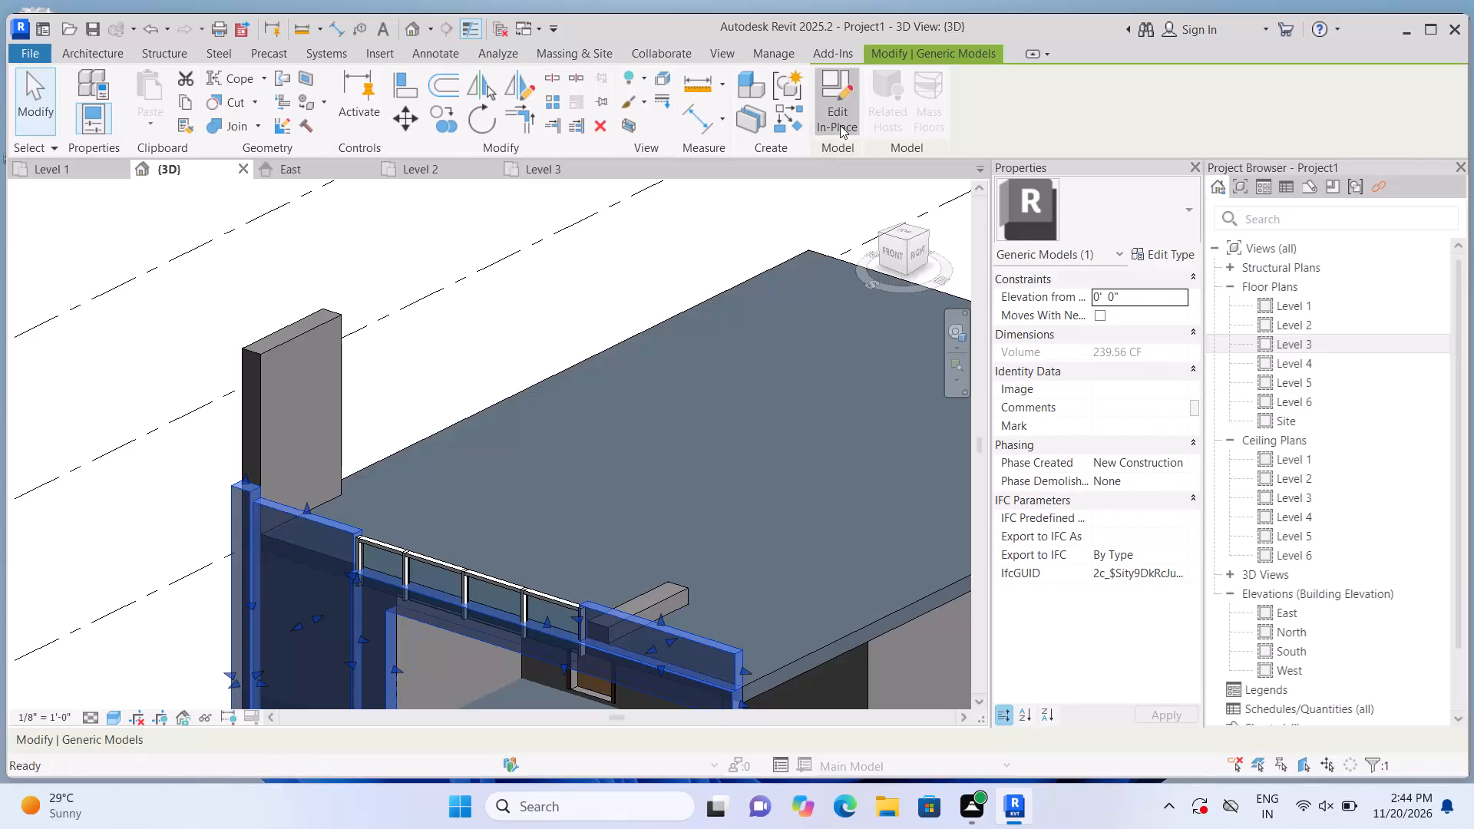
{"action": "left_click", "coordinate": [238, 541]}
{"action": "left_click_drag", "start_coordinate": [245, 477], "coordinate": [252, 443]}
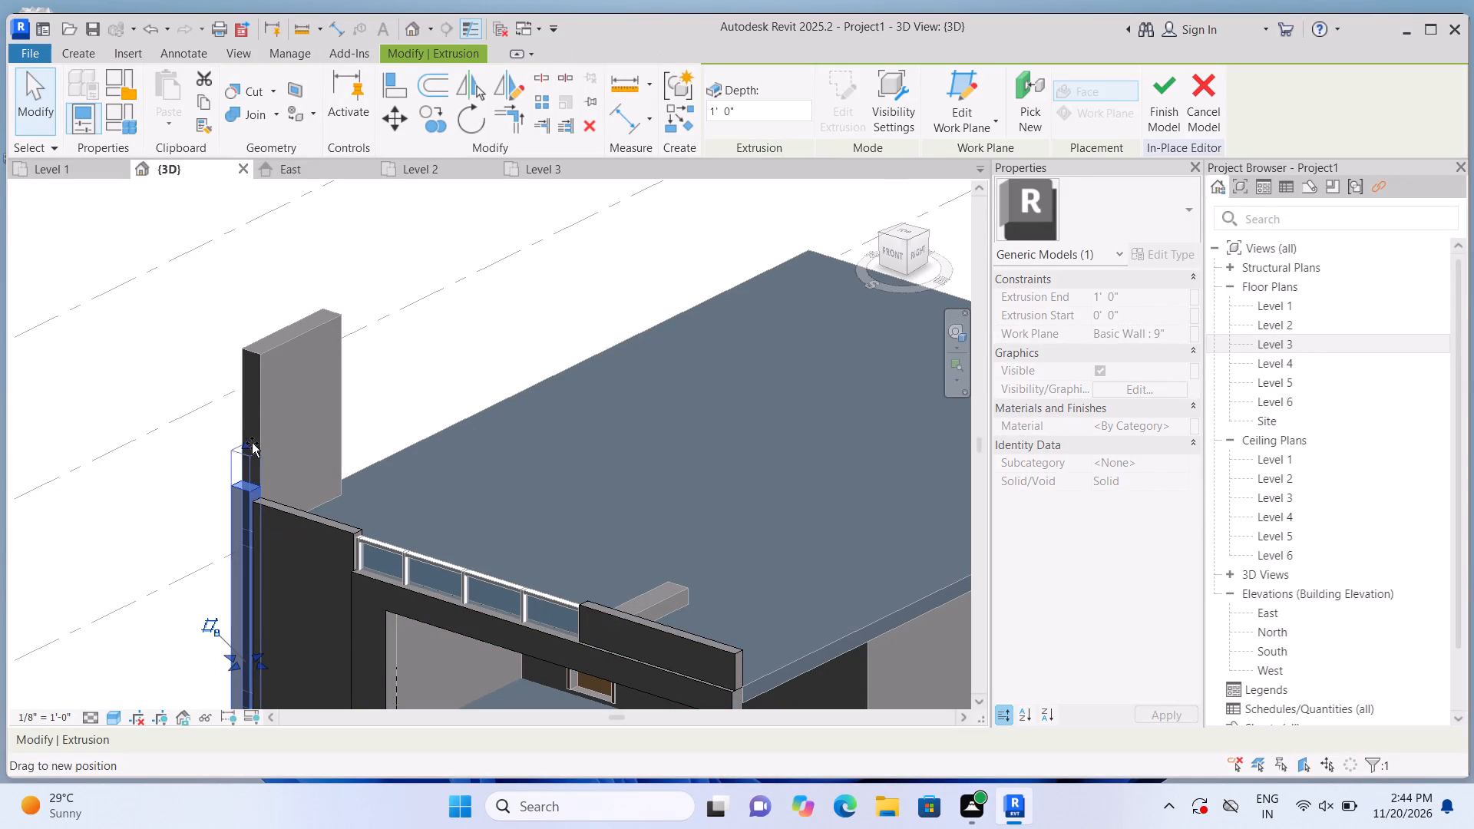
{"action": "left_click_drag", "start_coordinate": [252, 443], "coordinate": [265, 356]}
{"action": "left_click", "coordinate": [160, 498]}
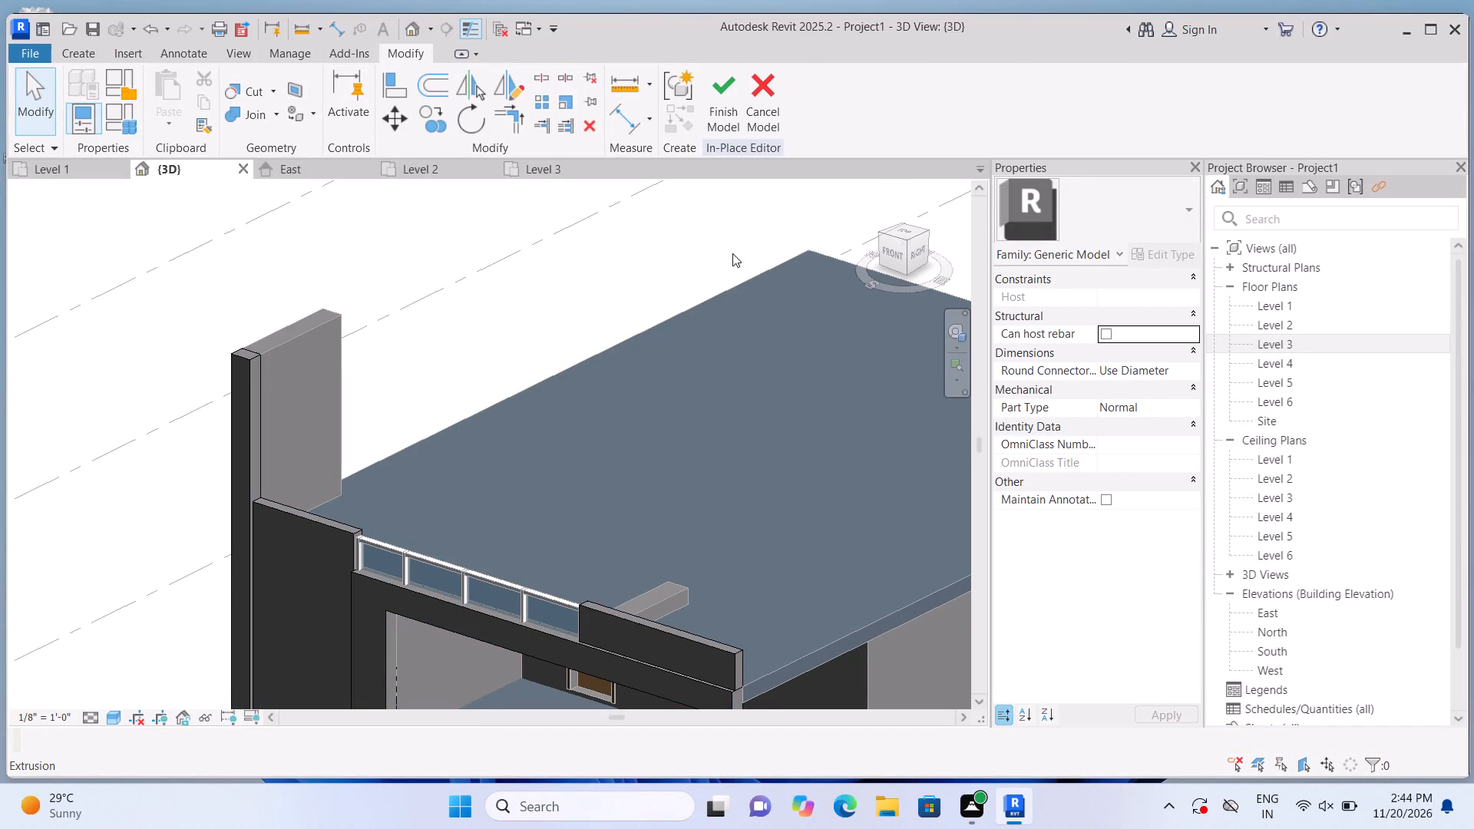
{"action": "left_click", "coordinate": [715, 122]}
Stretch the low block behind the beam-top parapet upward into a tall slab, somewhat taller than the corner block.
{"action": "left_click", "coordinate": [668, 592]}
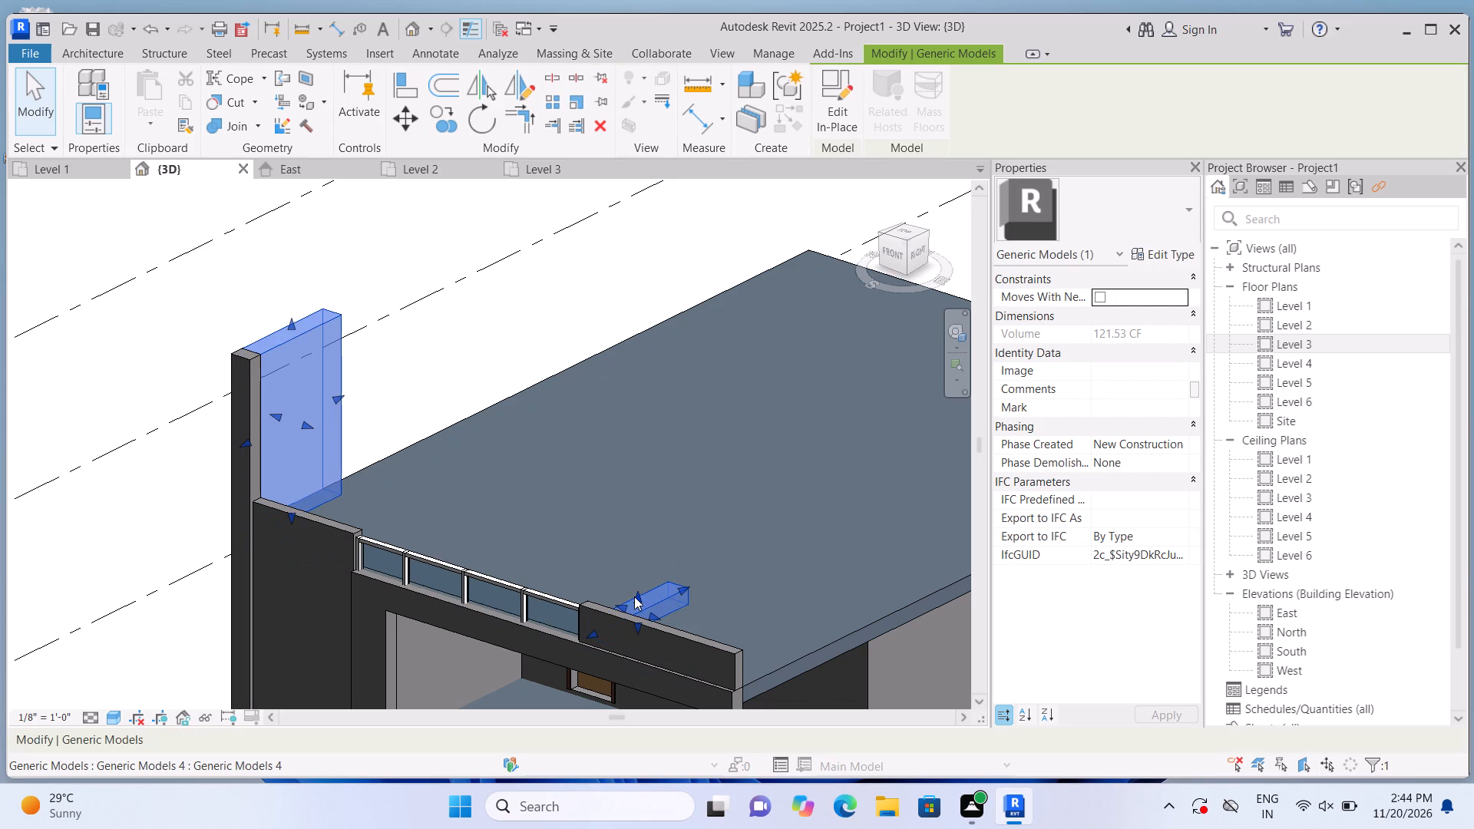
{"action": "left_click_drag", "start_coordinate": [633, 596], "coordinate": [633, 407]}
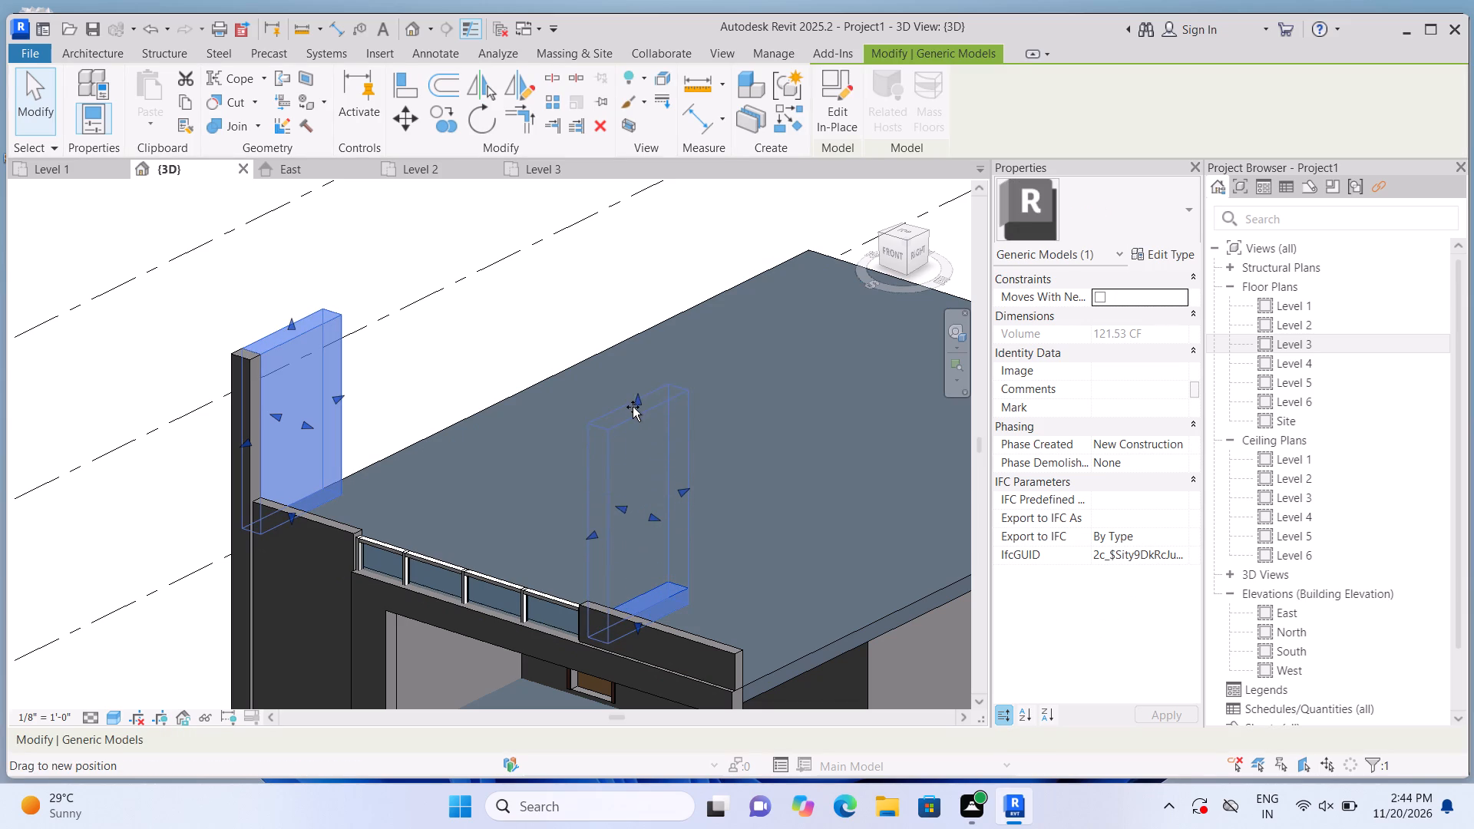
{"action": "left_click_drag", "start_coordinate": [633, 407], "coordinate": [641, 382]}
{"action": "left_click", "coordinate": [641, 382]}
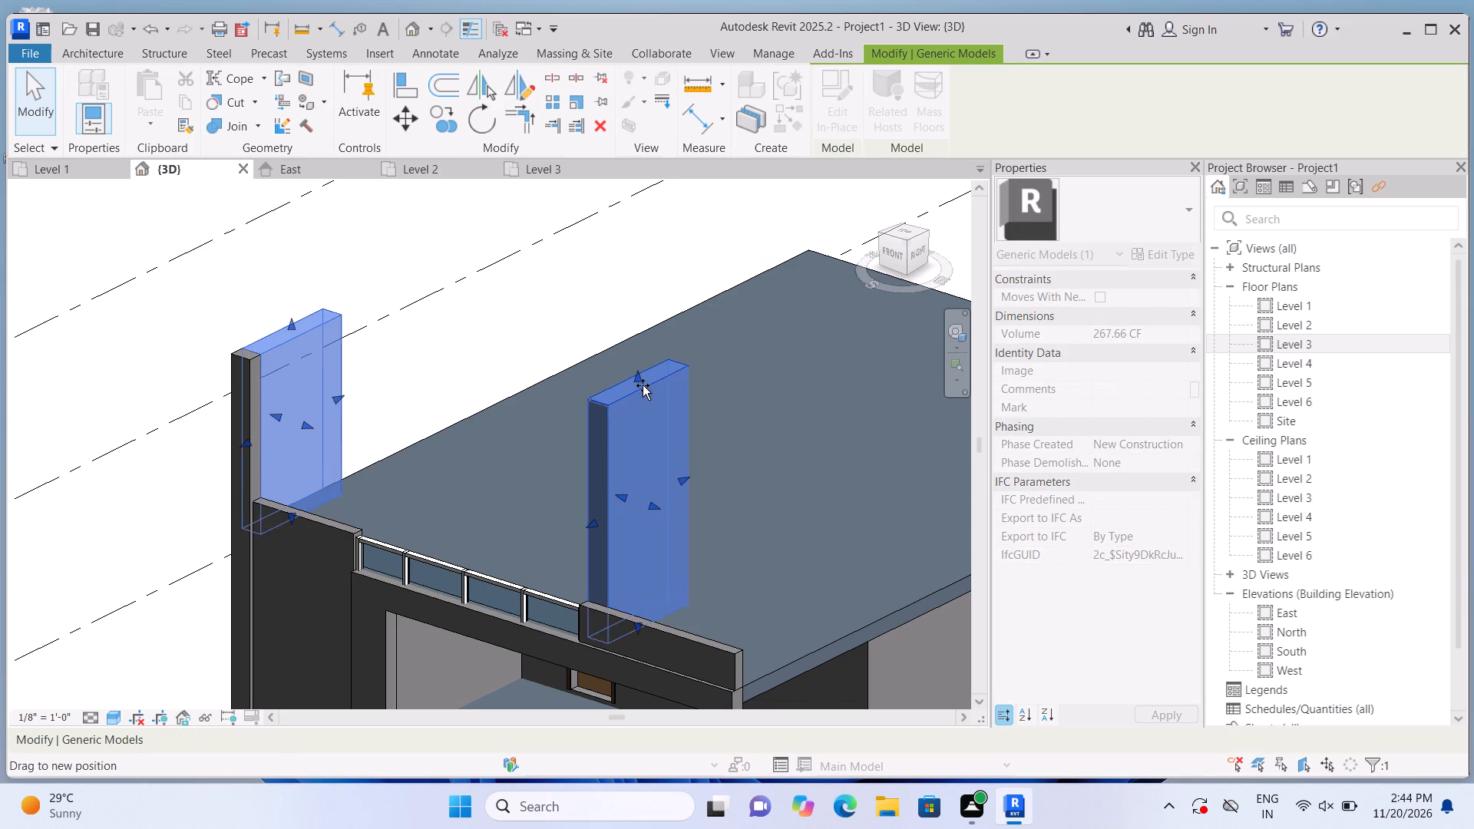
{"action": "left_click", "coordinate": [589, 295]}
{"action": "scroll", "coordinate": [600, 309], "scroll_direction": "down", "scroll_amount": 4}
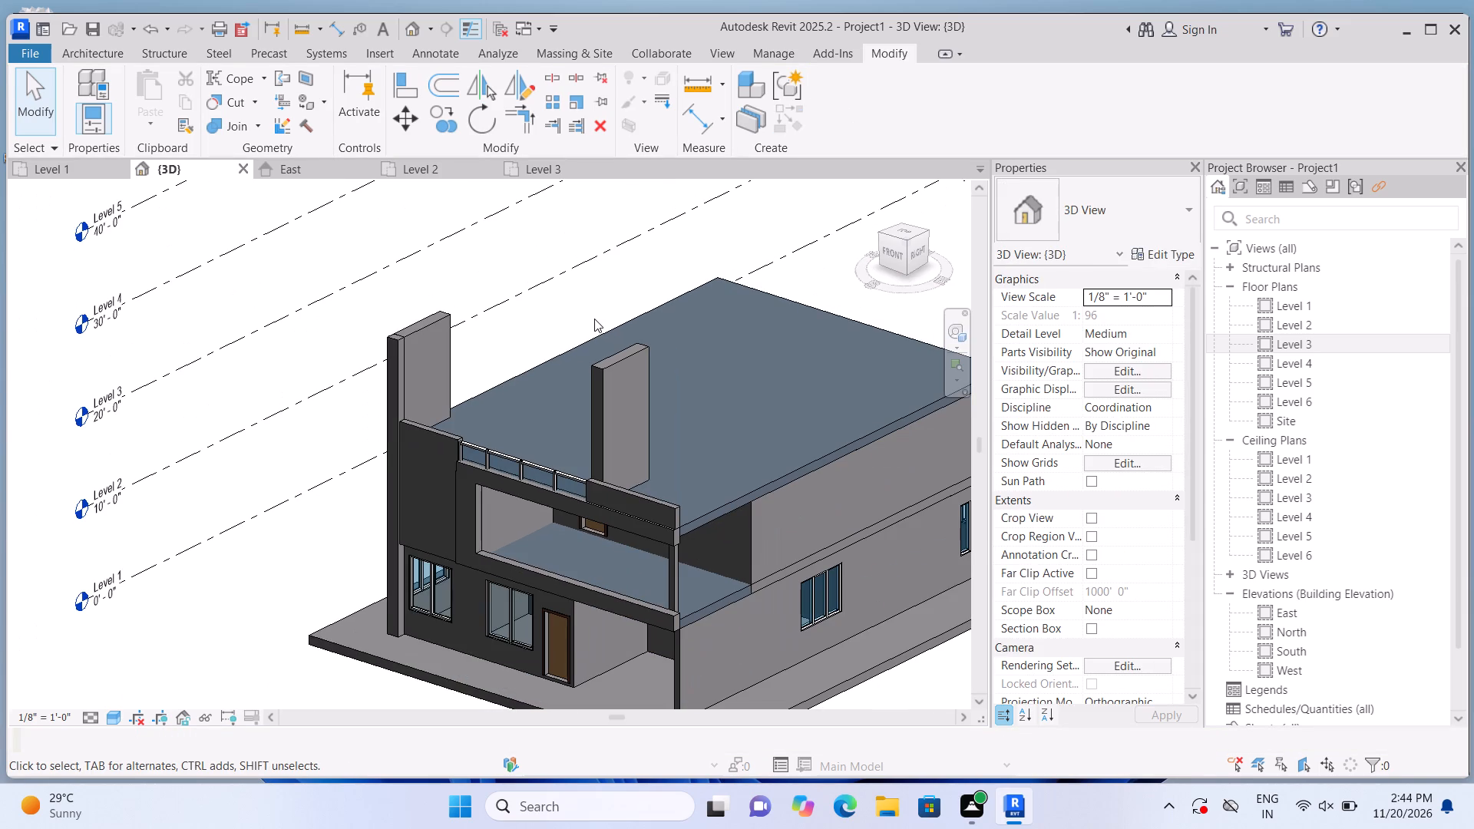
Lower the top of the tall corner roof slab slightly.
{"action": "scroll", "coordinate": [594, 319], "scroll_direction": "up", "scroll_amount": 1}
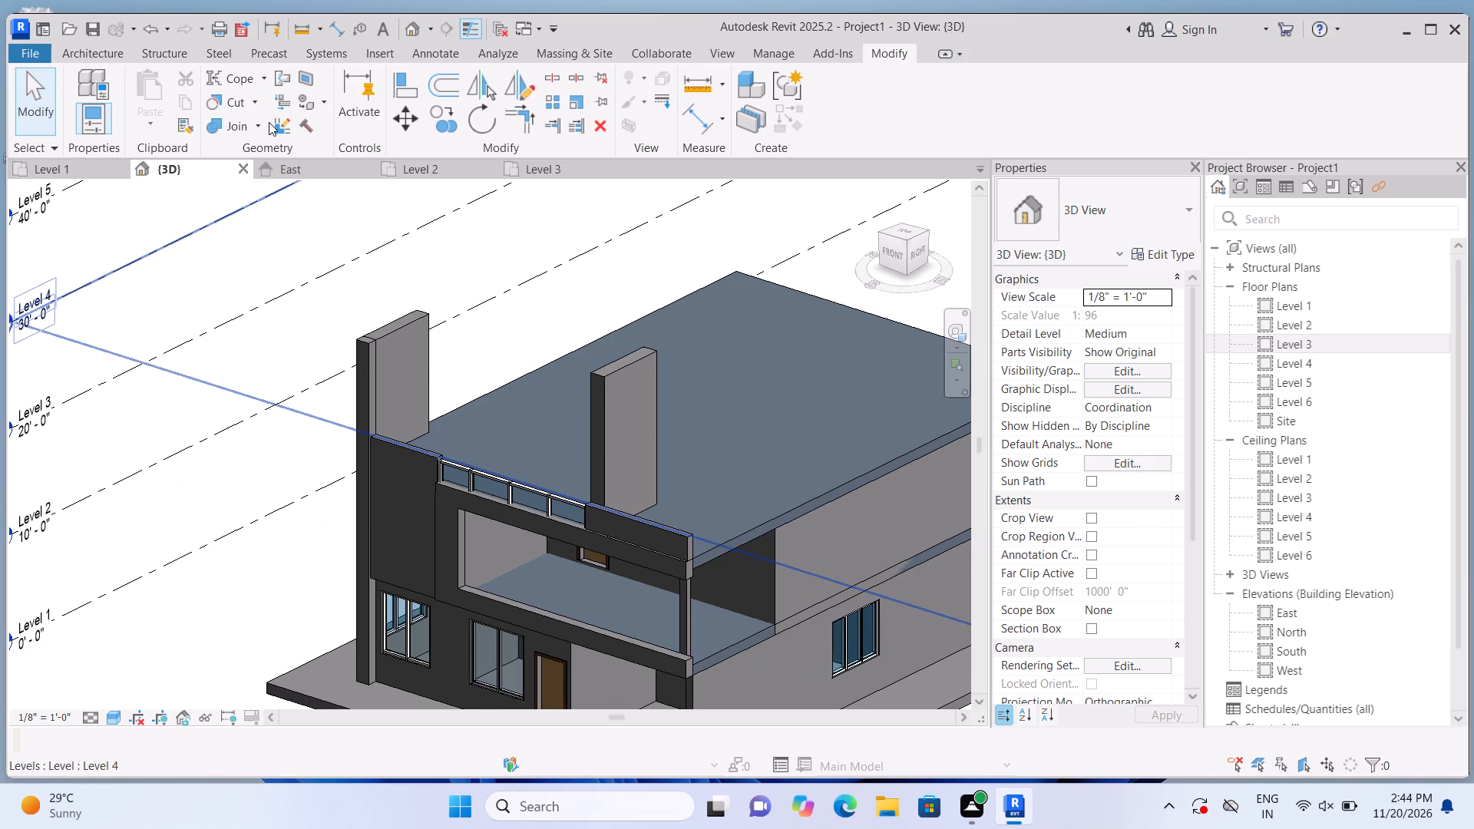
{"action": "left_click", "coordinate": [253, 123]}
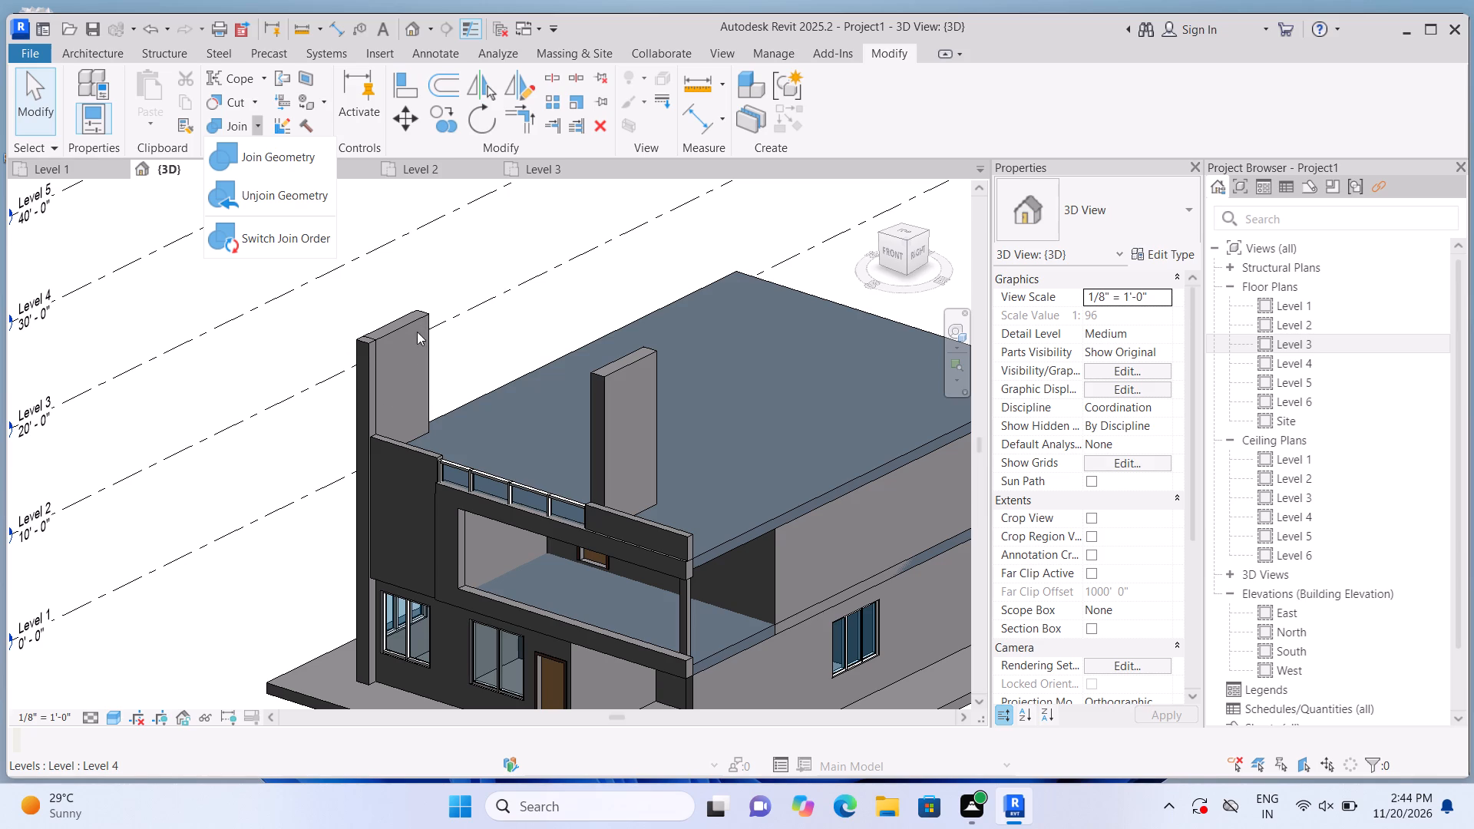
{"action": "left_click", "coordinate": [383, 354]}
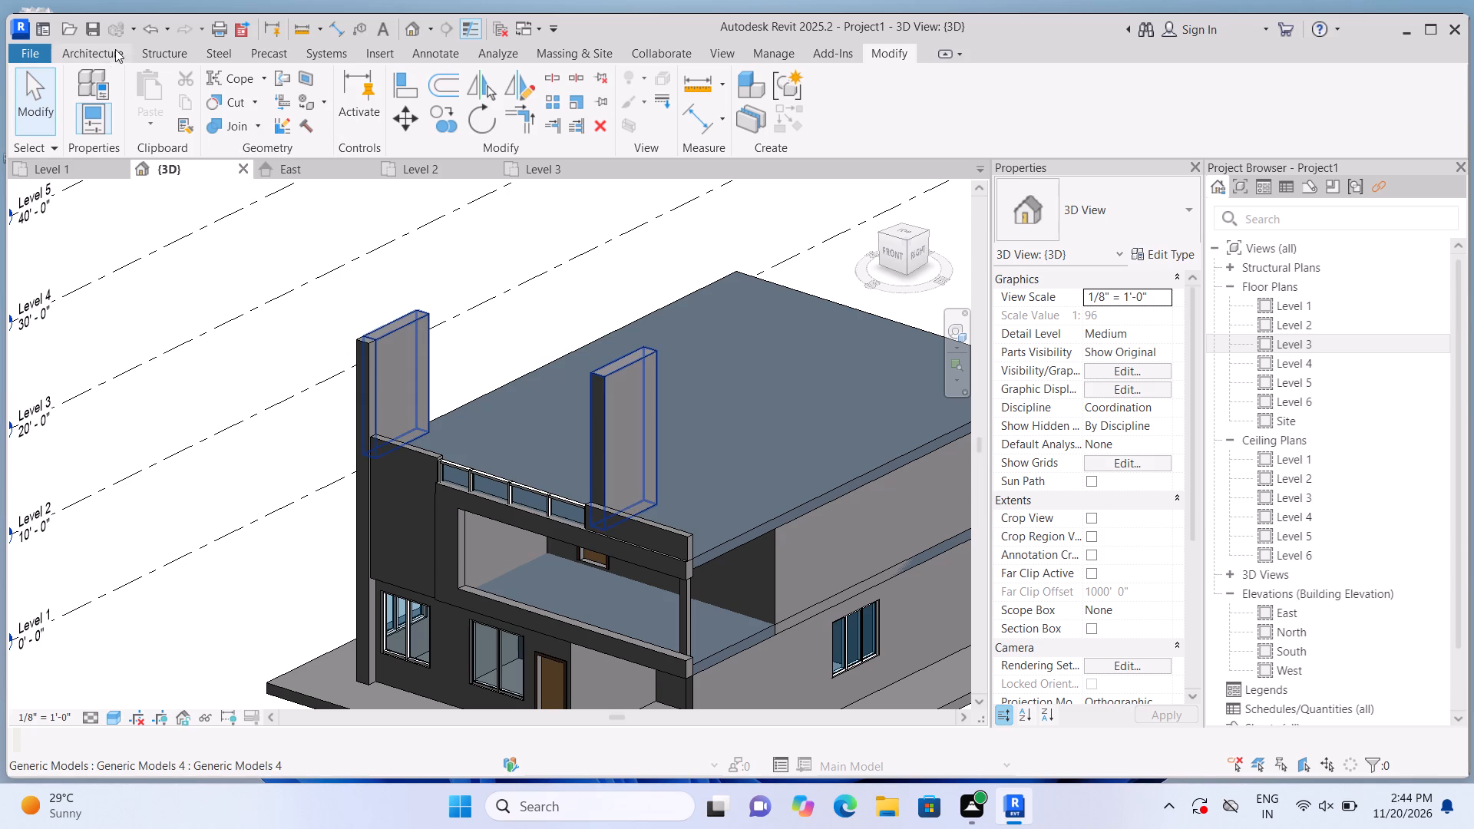
{"action": "left_click", "coordinate": [398, 345]}
{"action": "scroll", "coordinate": [388, 359], "scroll_direction": "up", "scroll_amount": 2}
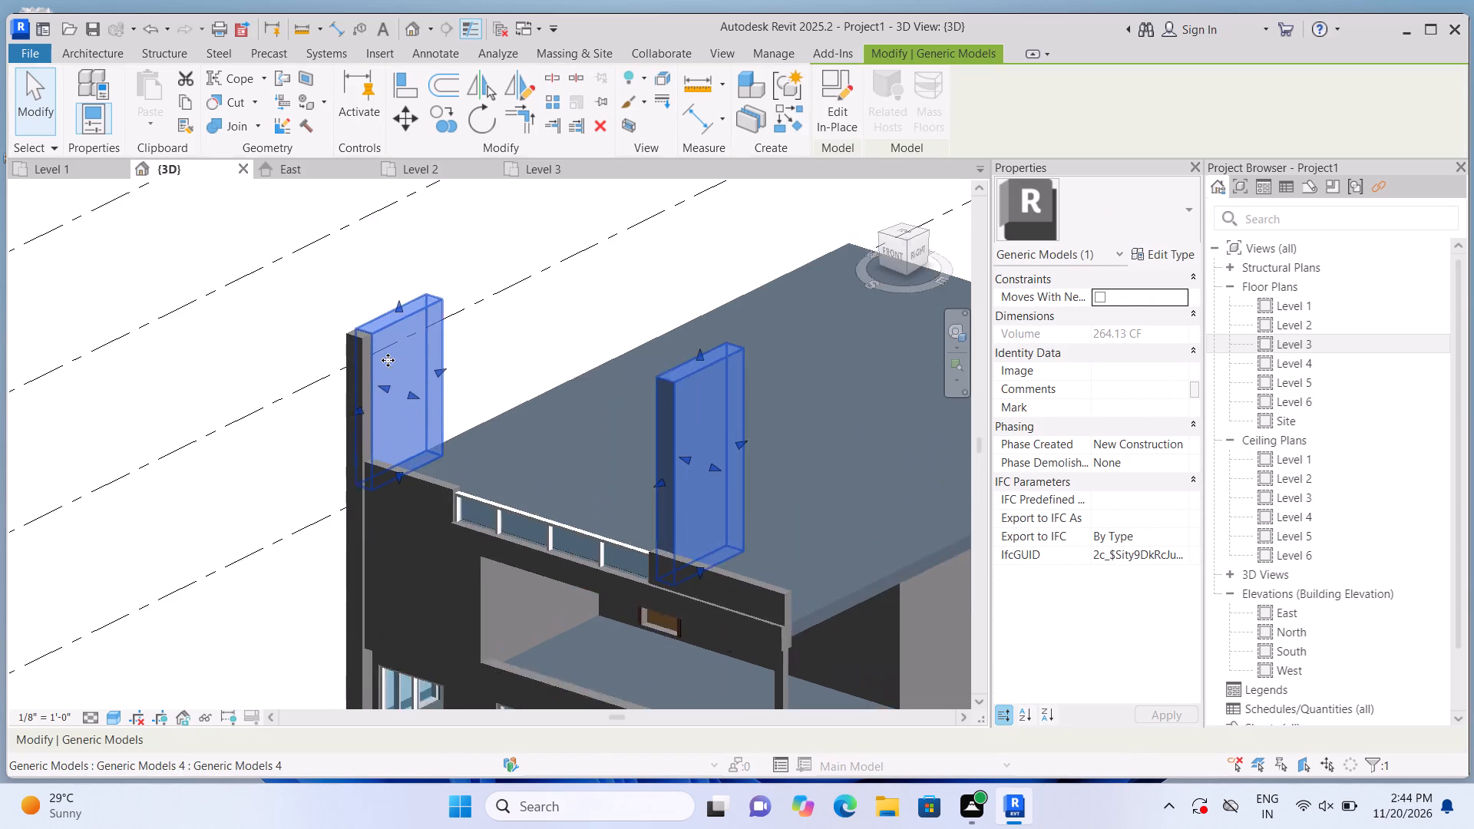
{"action": "scroll", "coordinate": [388, 360], "scroll_direction": "up", "scroll_amount": 1}
{"action": "left_click_drag", "start_coordinate": [402, 300], "coordinate": [410, 325]}
{"action": "left_click", "coordinate": [410, 325]}
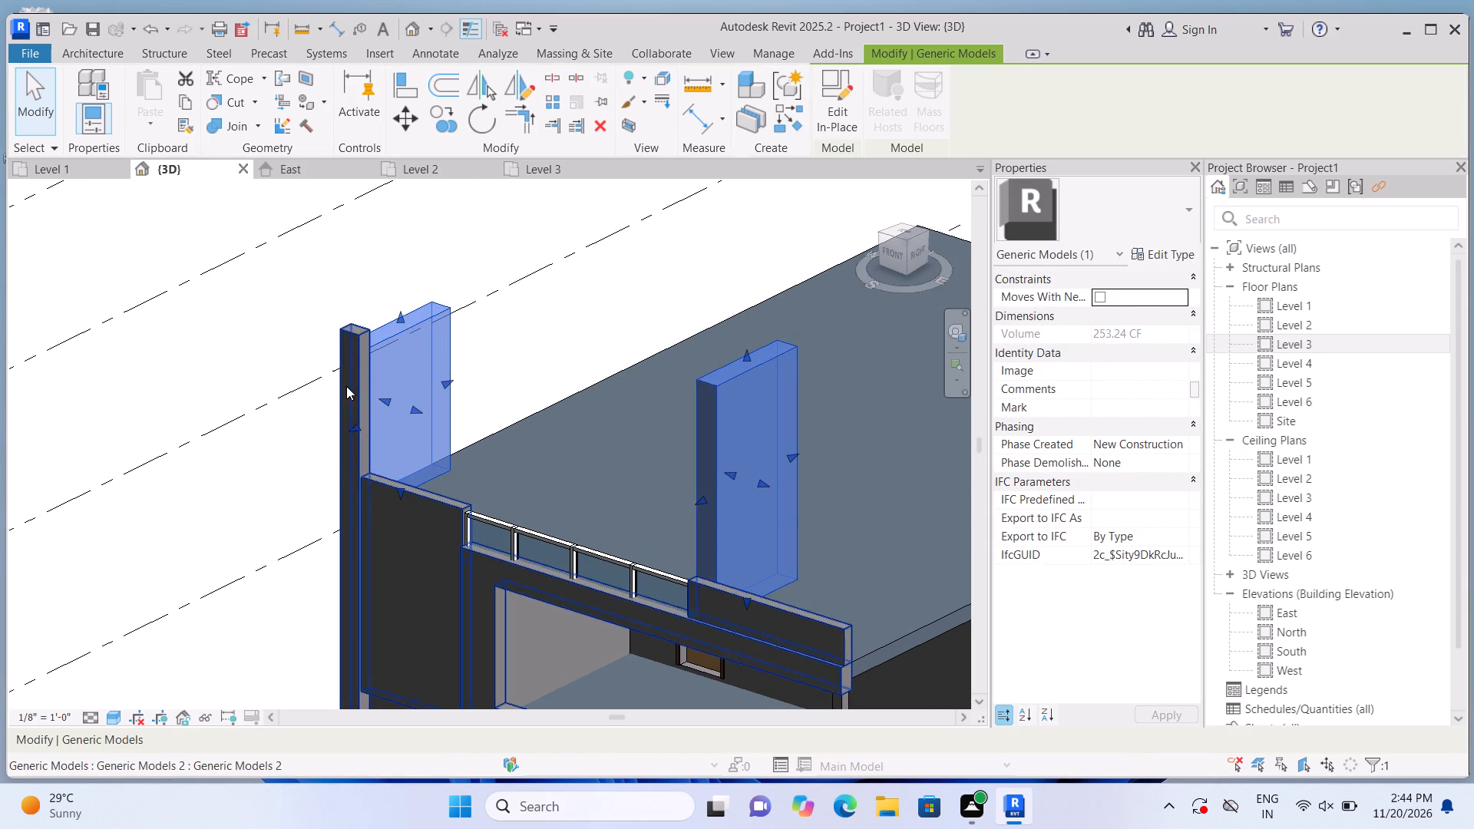
Lower the facade's corner column so its top meets the top corner of the adjoining roof slab.
{"action": "left_click", "coordinate": [345, 381]}
{"action": "left_click_drag", "start_coordinate": [354, 319], "coordinate": [361, 351]}
{"action": "double_click", "coordinate": [361, 351]}
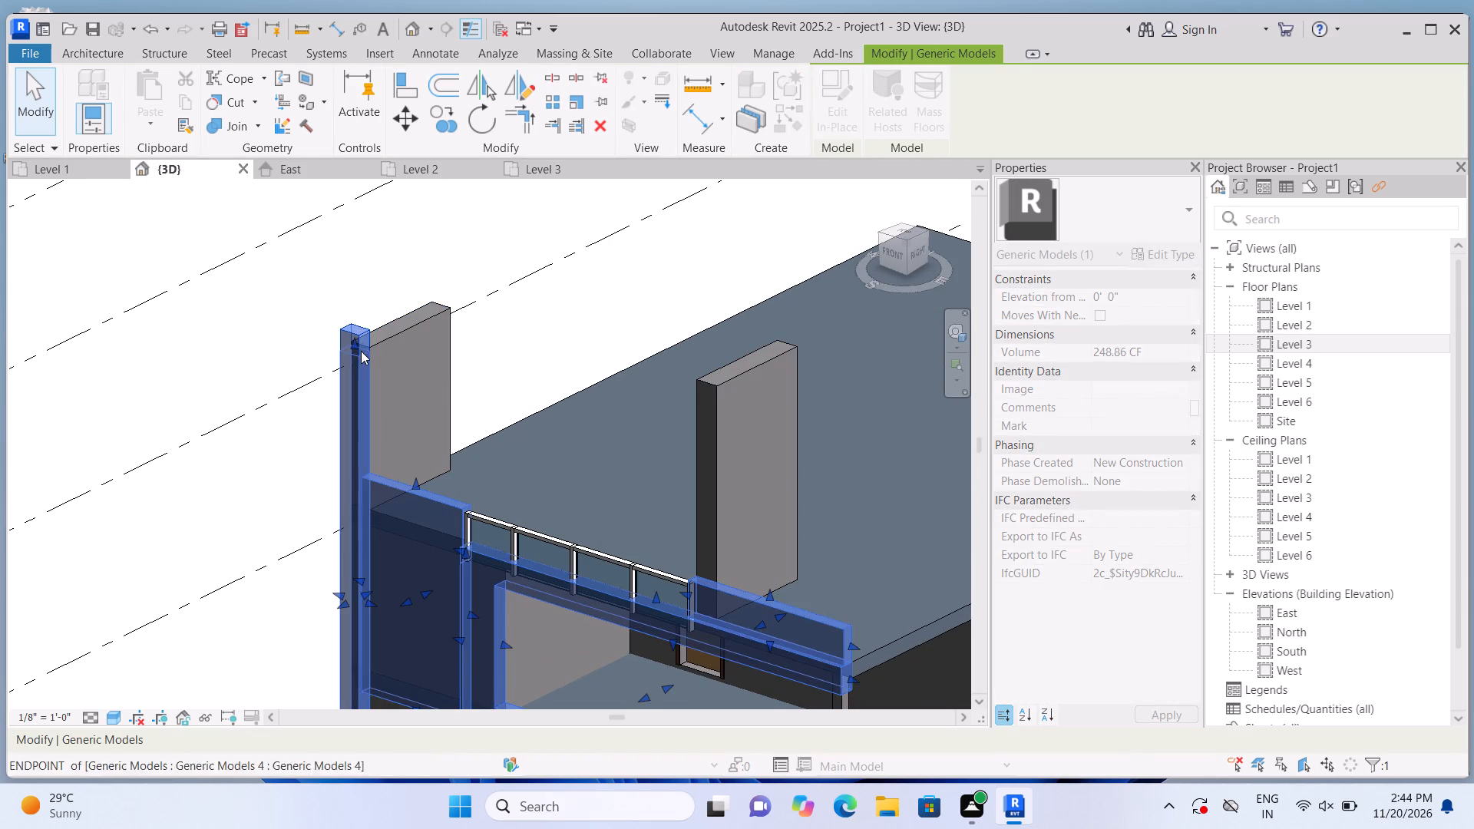
{"action": "left_click", "coordinate": [331, 378]}
{"action": "scroll", "coordinate": [338, 363], "scroll_direction": "down", "scroll_amount": 2}
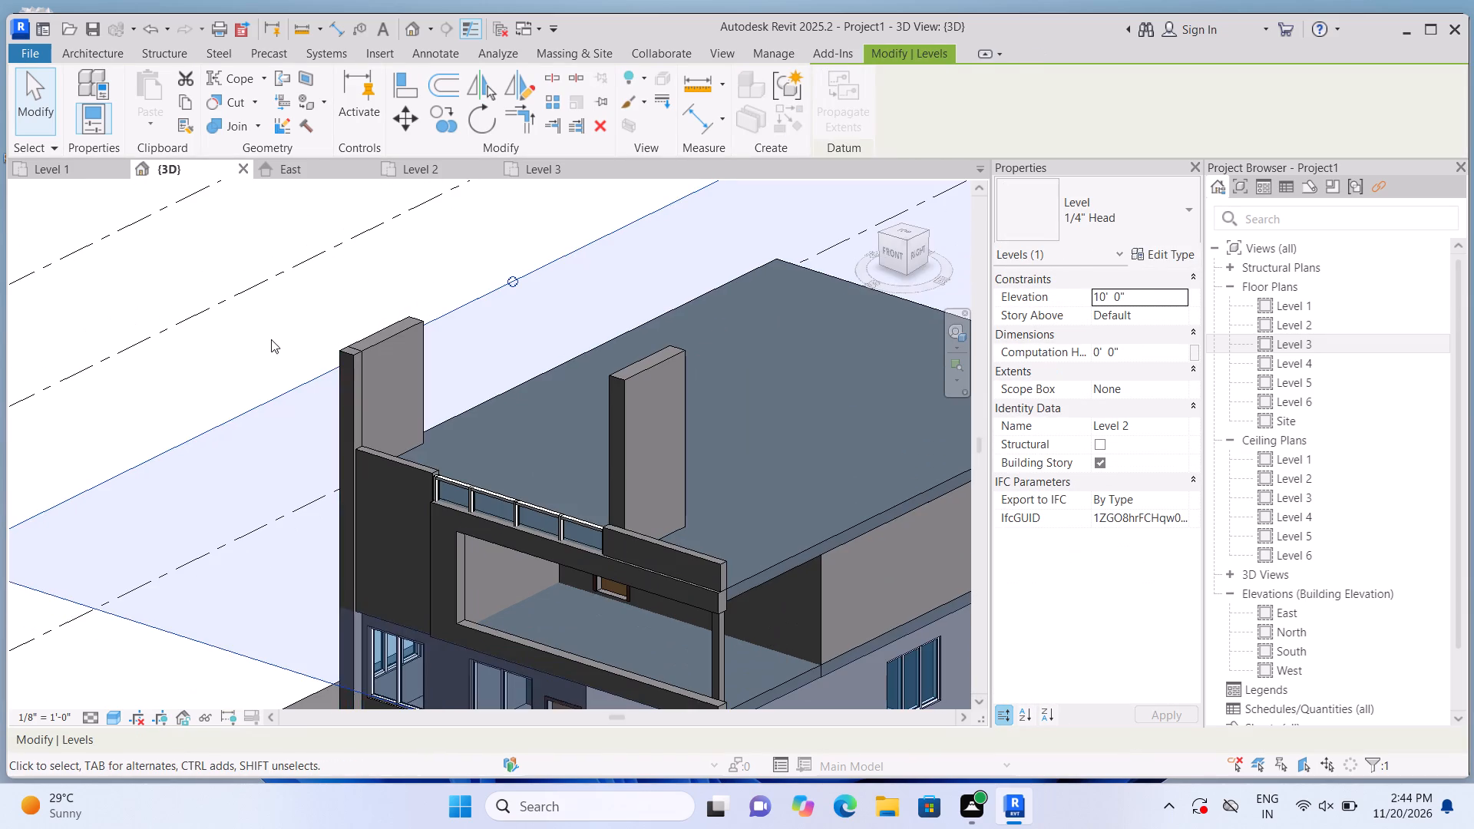
{"action": "left_click", "coordinate": [271, 339]}
{"action": "scroll", "coordinate": [273, 340], "scroll_direction": "down", "scroll_amount": 3}
{"action": "scroll", "coordinate": [273, 340], "scroll_direction": "up", "scroll_amount": 1}
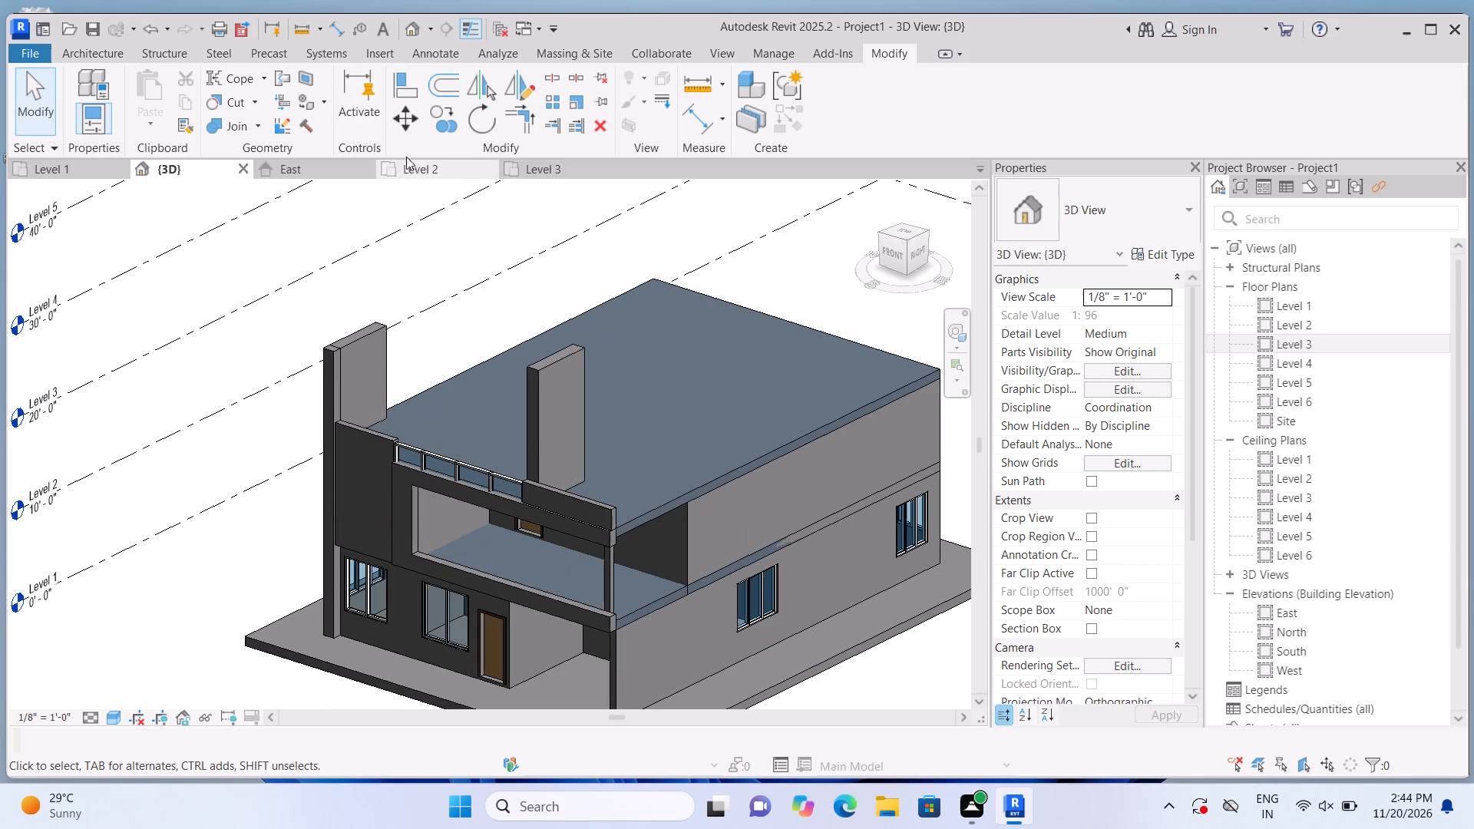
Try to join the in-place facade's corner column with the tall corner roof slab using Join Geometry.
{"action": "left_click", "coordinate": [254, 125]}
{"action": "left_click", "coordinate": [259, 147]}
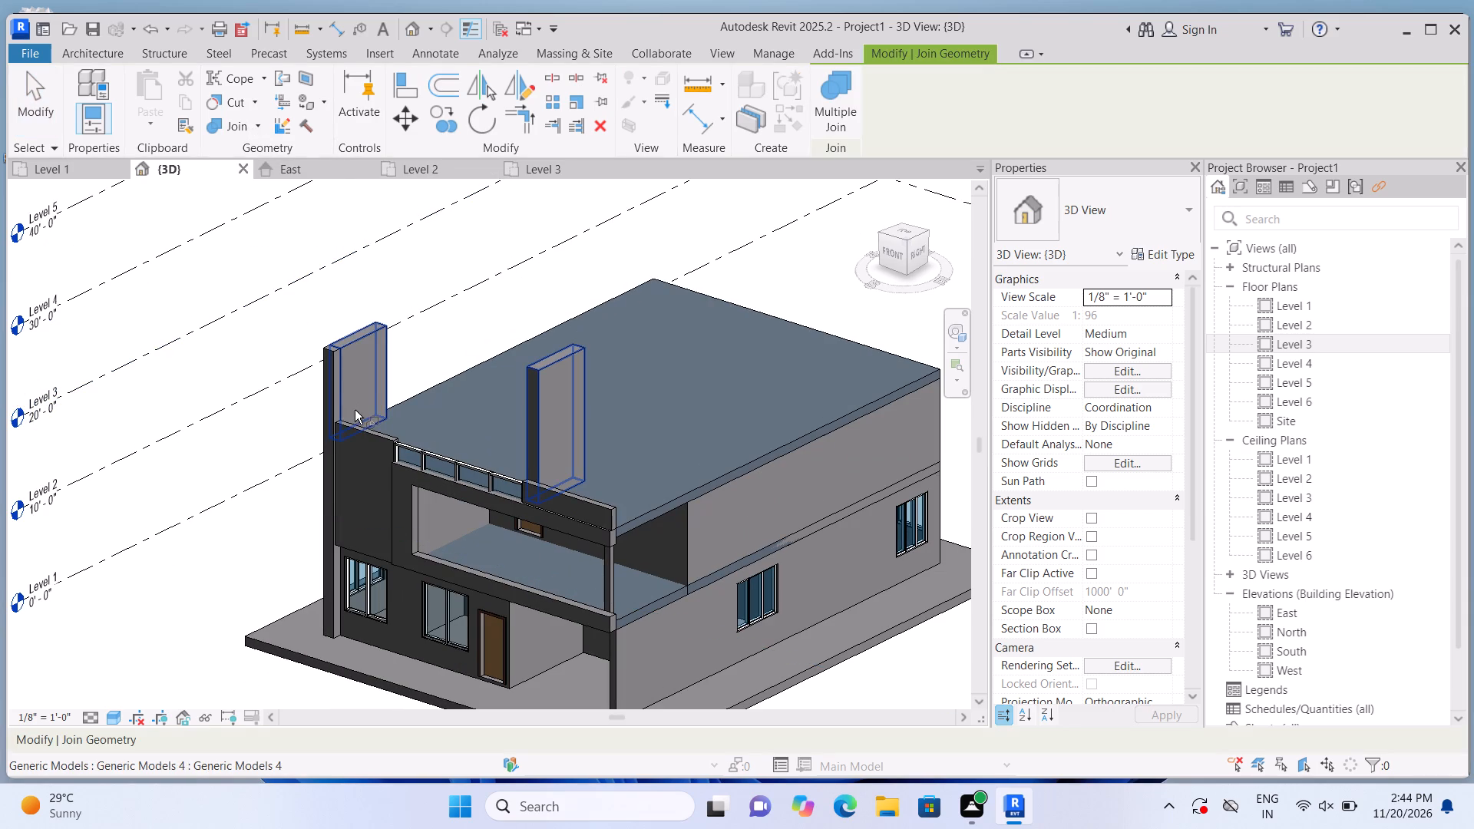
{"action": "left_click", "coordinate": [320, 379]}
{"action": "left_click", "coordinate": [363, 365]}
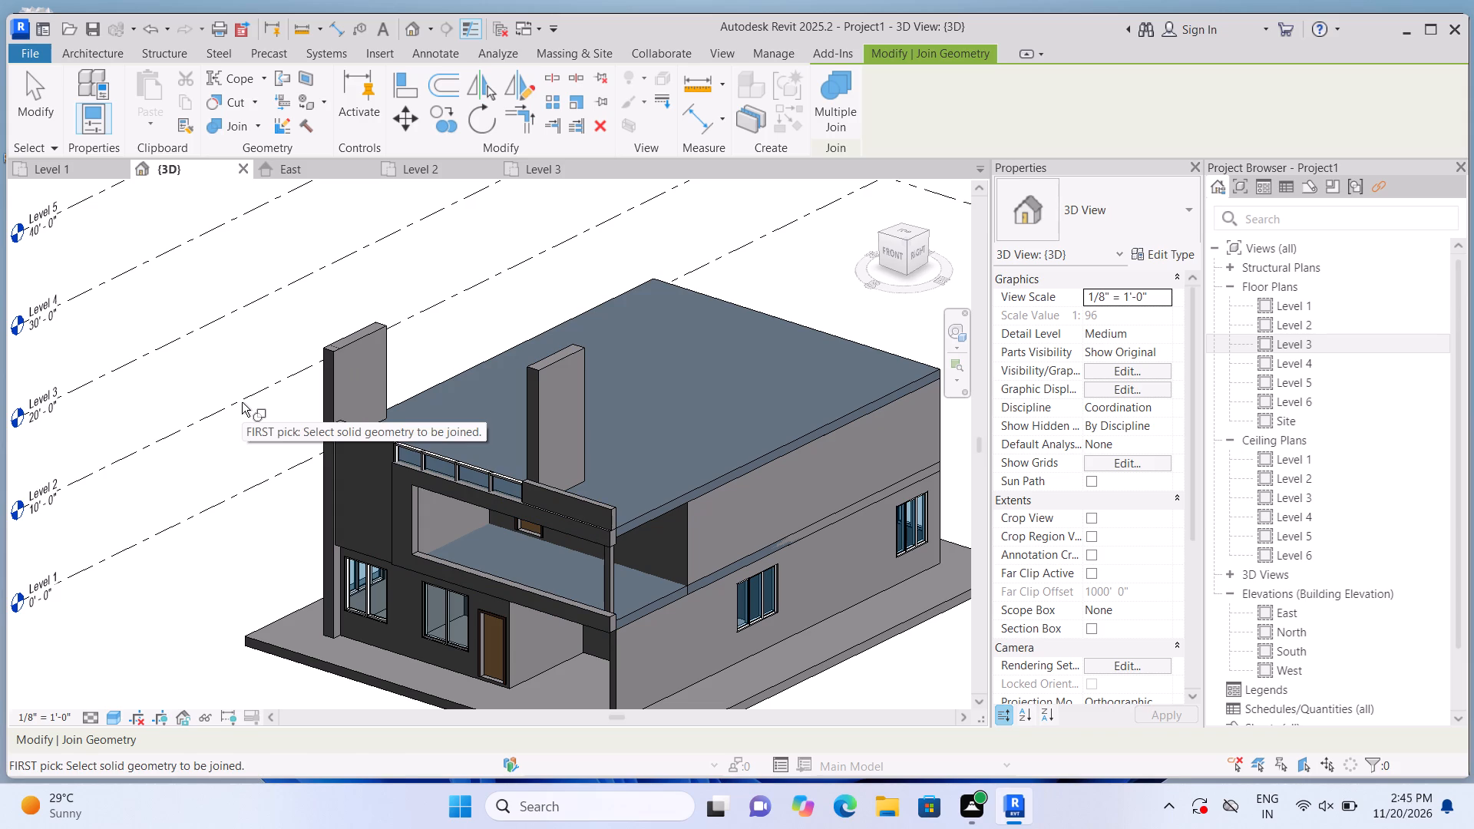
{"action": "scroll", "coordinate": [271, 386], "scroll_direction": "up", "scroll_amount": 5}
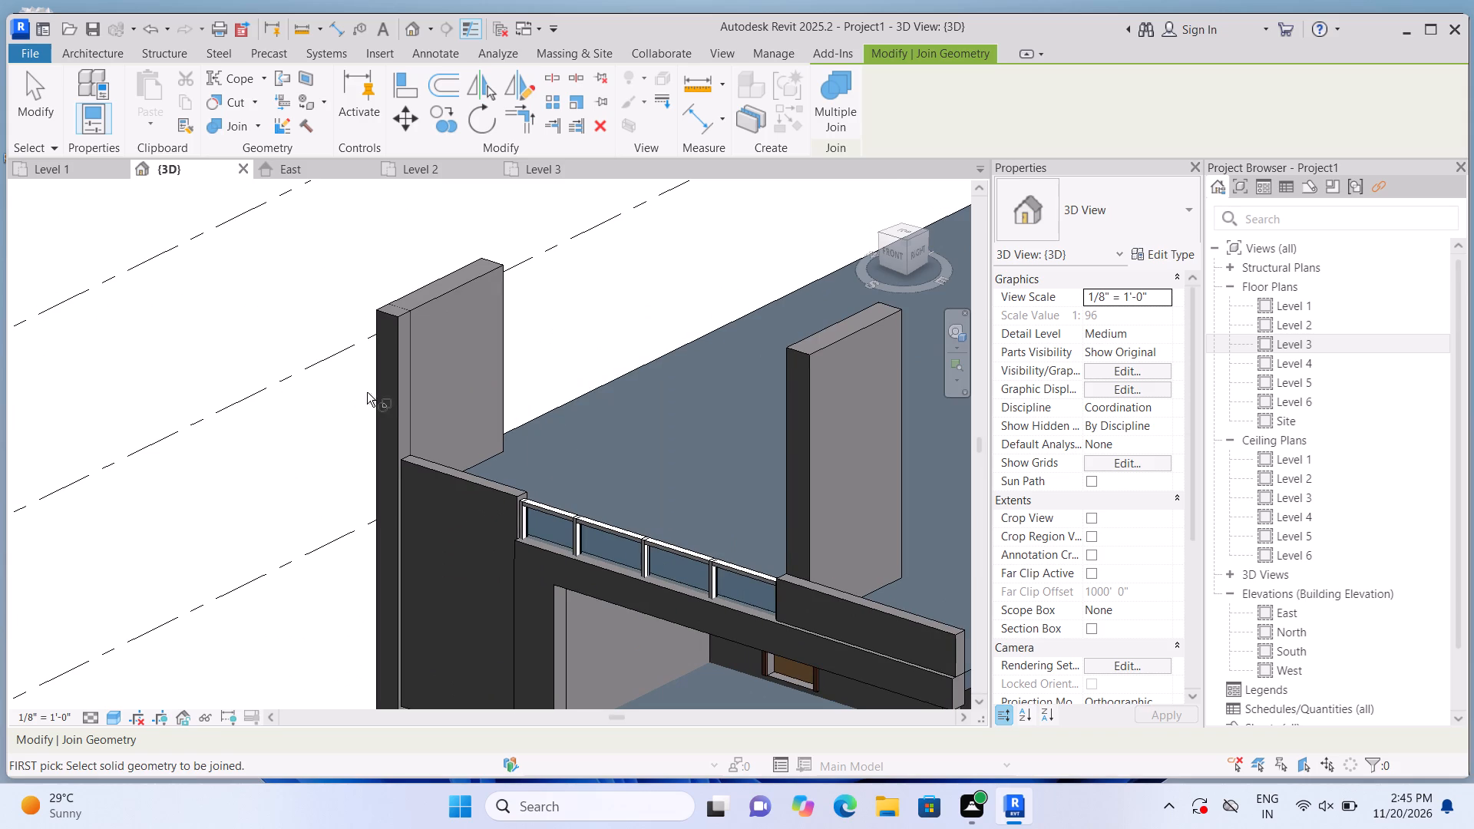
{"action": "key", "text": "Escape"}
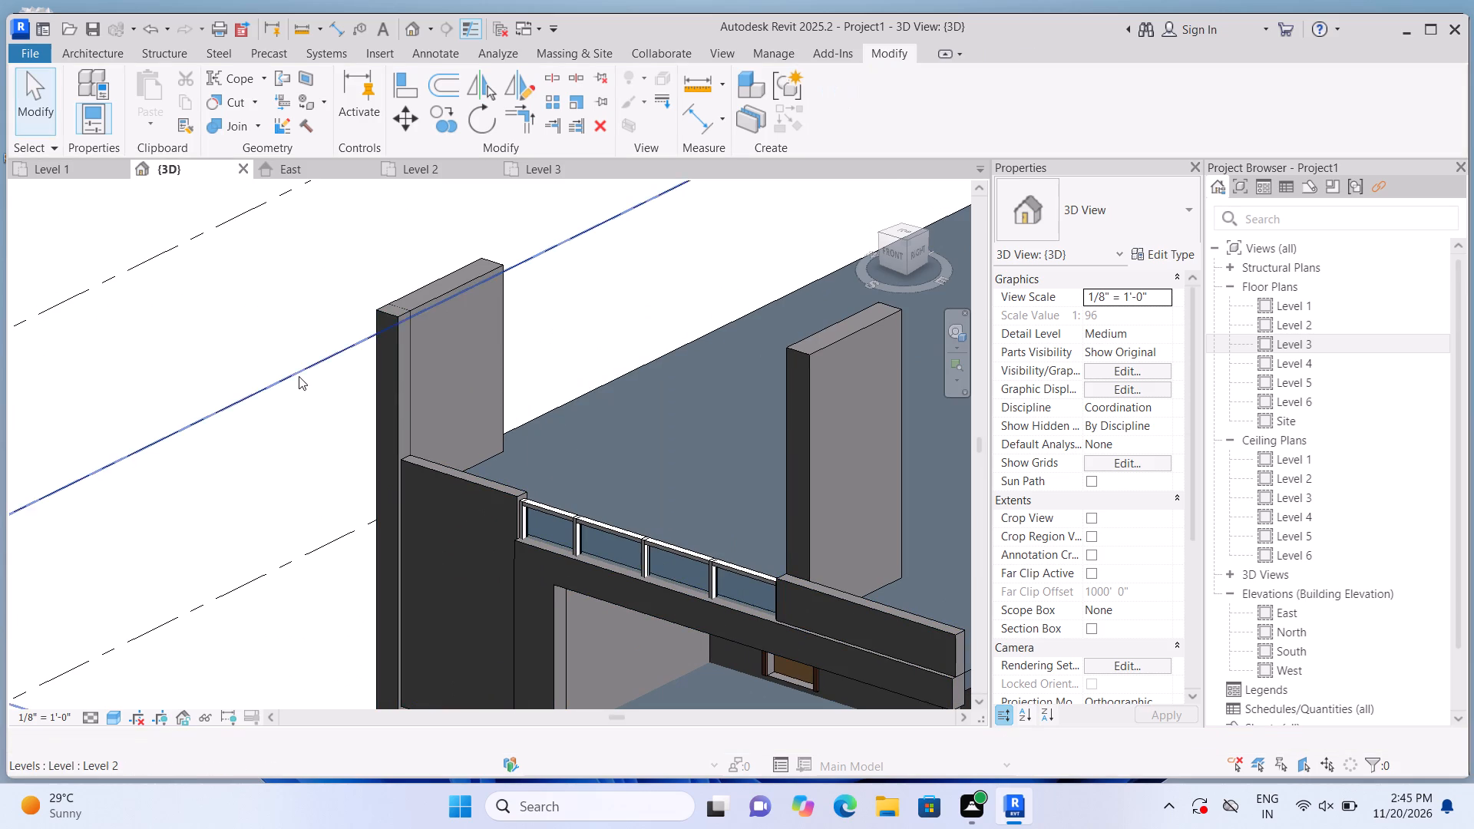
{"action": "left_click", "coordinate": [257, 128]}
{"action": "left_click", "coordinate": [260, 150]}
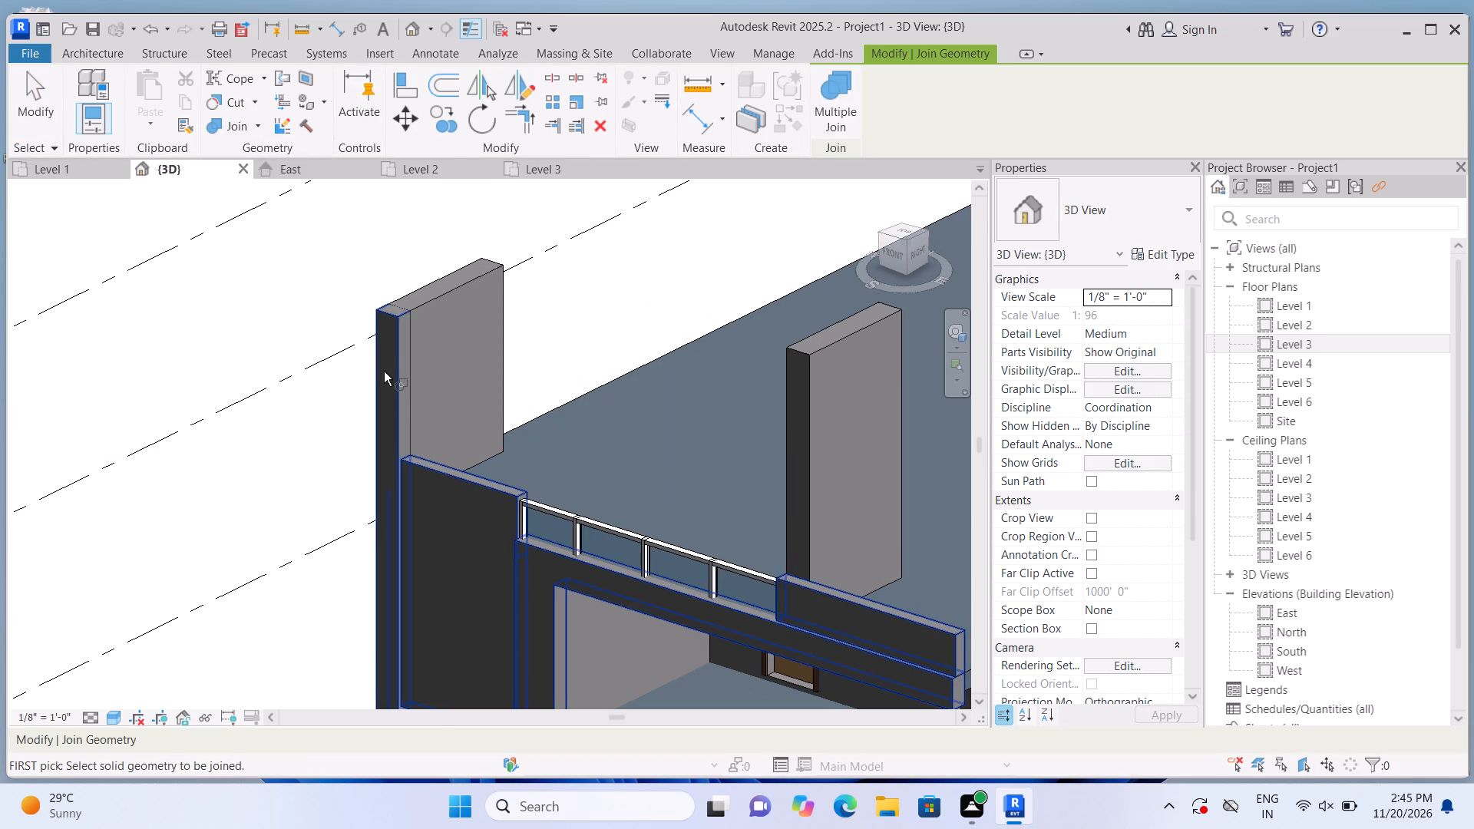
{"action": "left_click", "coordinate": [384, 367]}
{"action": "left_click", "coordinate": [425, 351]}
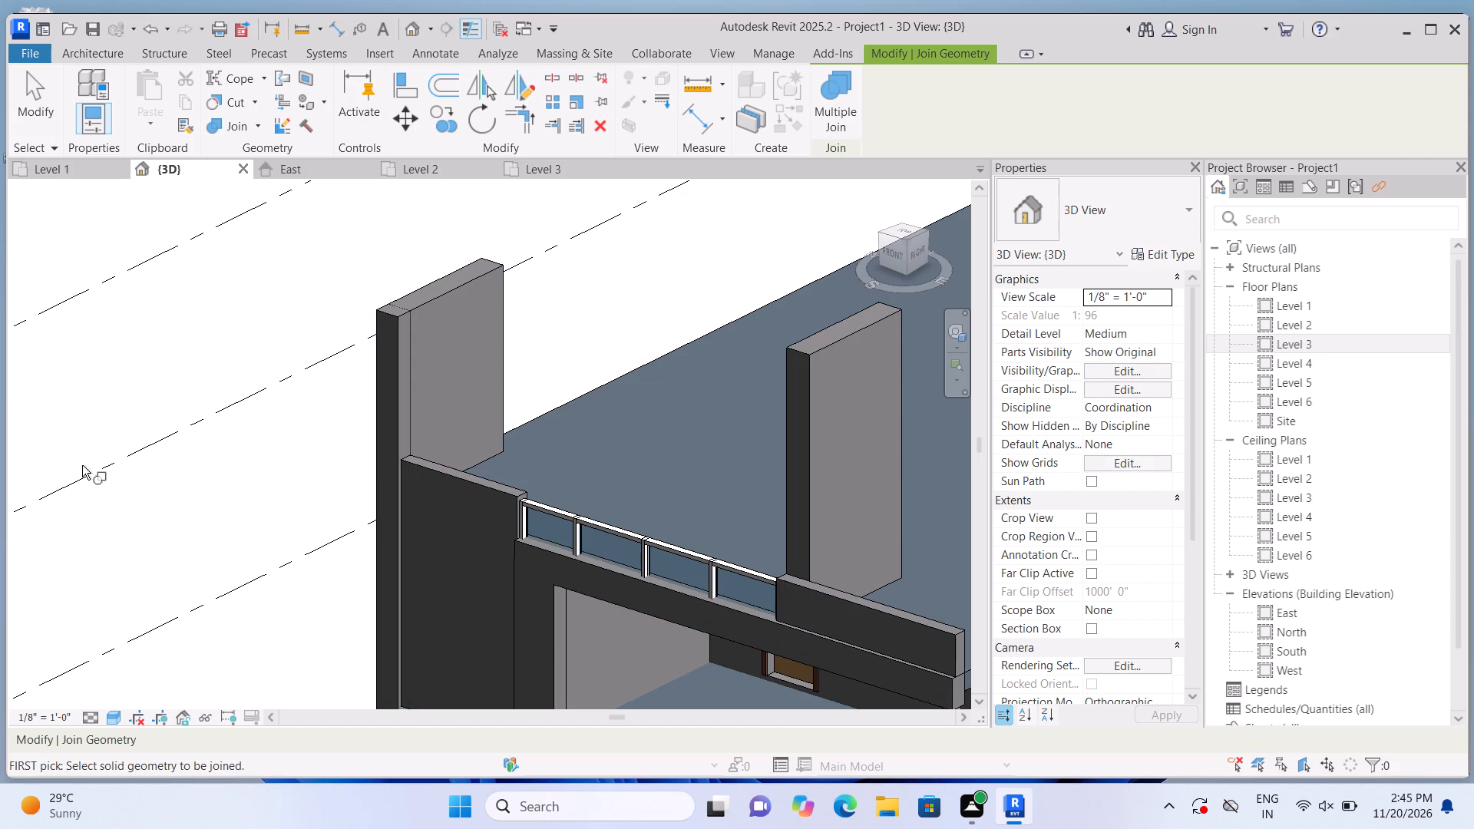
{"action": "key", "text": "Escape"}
Edit the facade in place and join its corner column extrusion with the tall corner roof slab.
{"action": "left_click", "coordinate": [567, 539]}
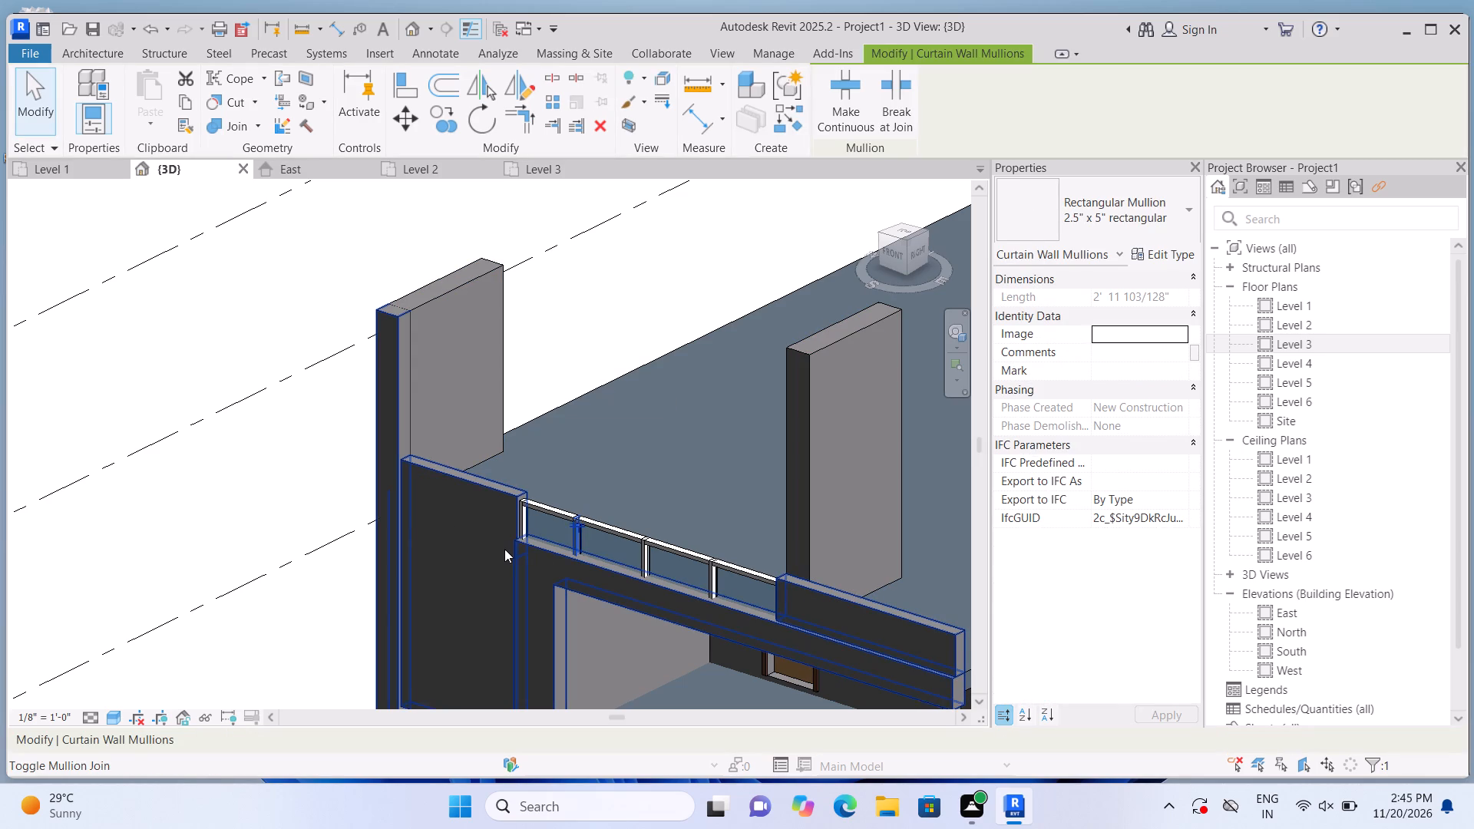
{"action": "key", "text": "Escape"}
{"action": "left_click", "coordinate": [499, 501]}
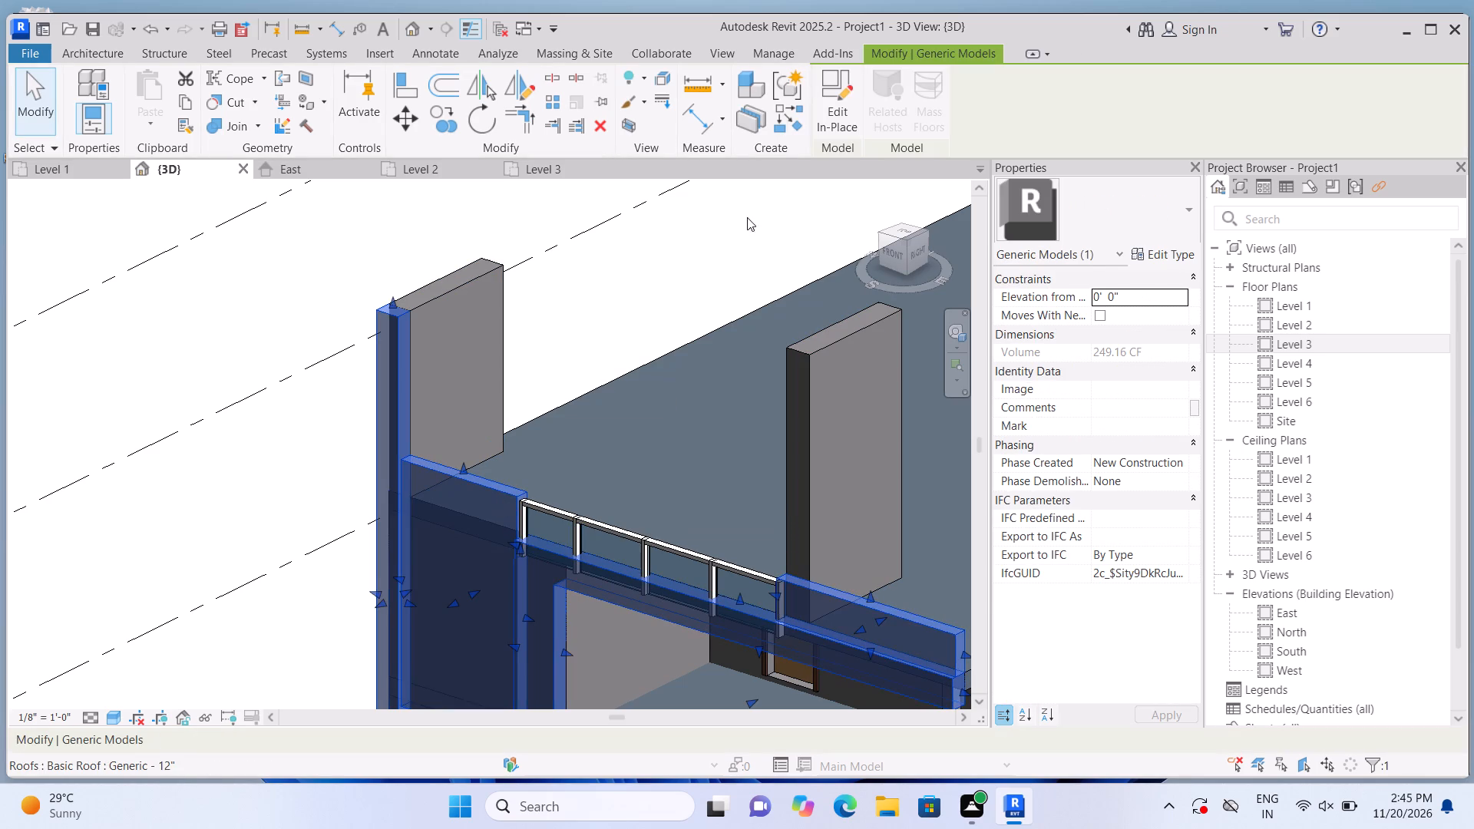
{"action": "left_click", "coordinate": [834, 114]}
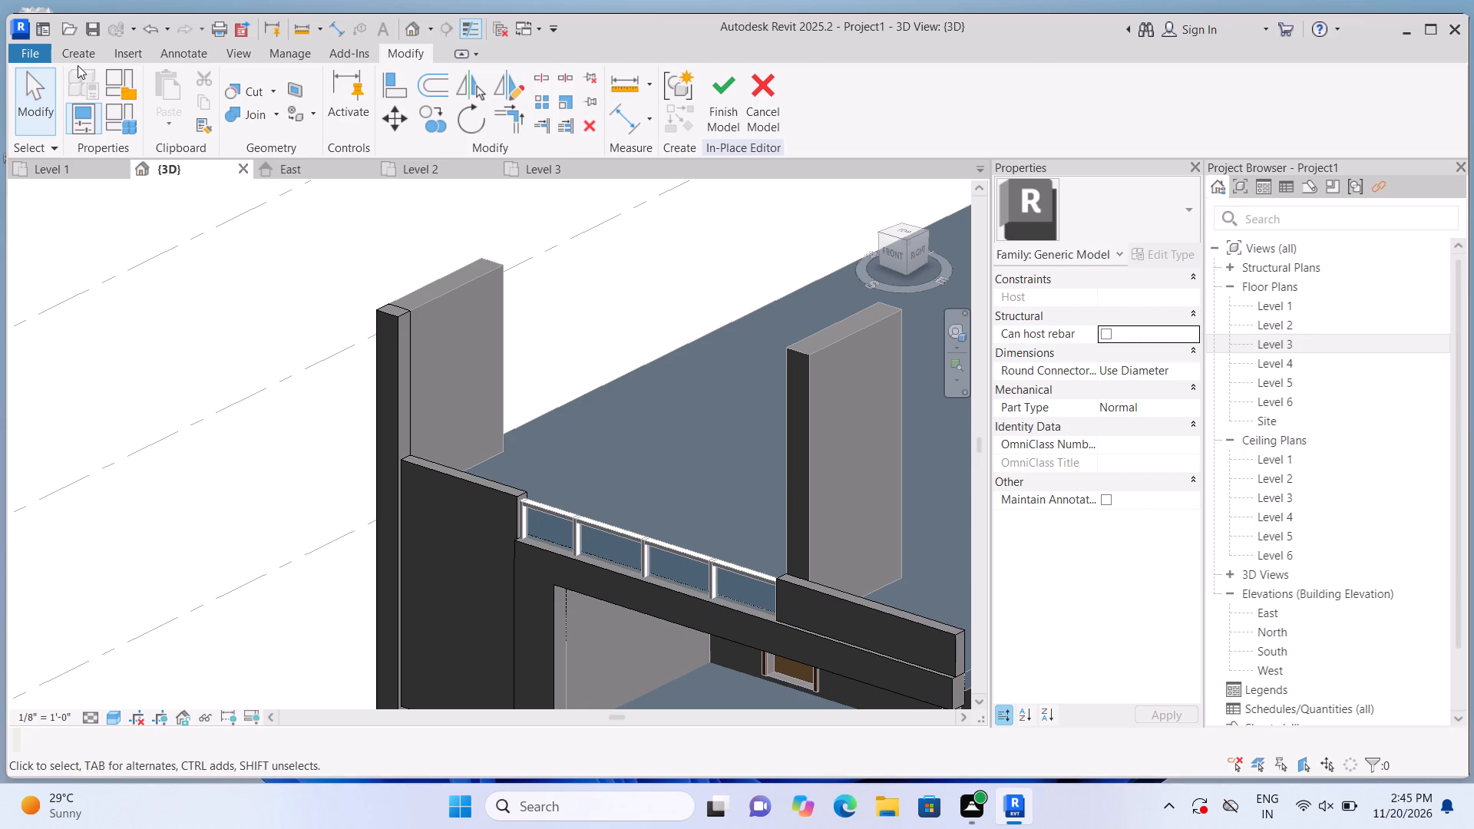
{"action": "left_click", "coordinate": [281, 112]}
{"action": "left_click", "coordinate": [285, 133]}
{"action": "left_click", "coordinate": [398, 388]}
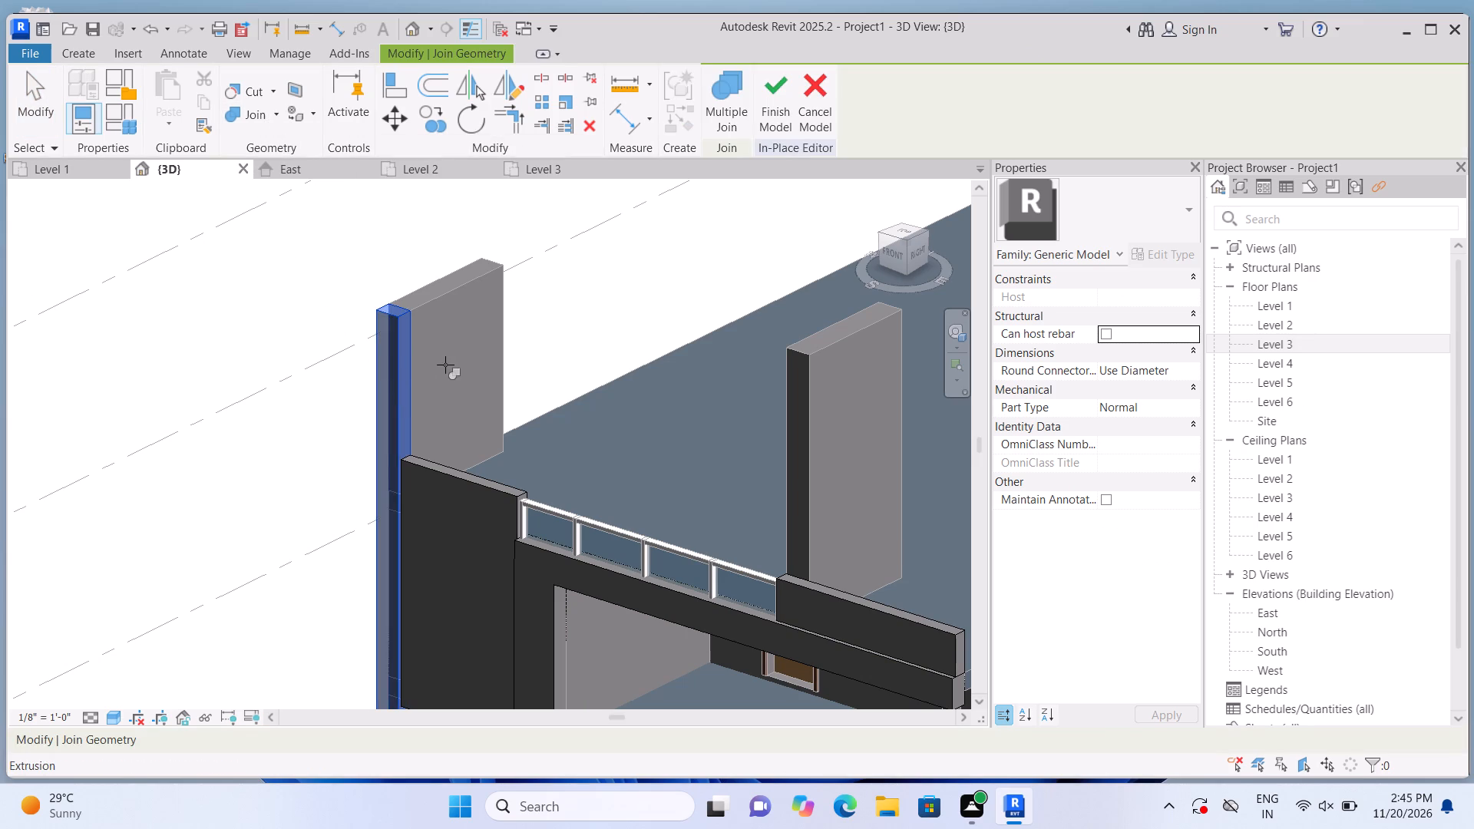
{"action": "left_click", "coordinate": [445, 365]}
{"action": "left_click", "coordinate": [415, 359]}
{"action": "left_click", "coordinate": [435, 352]}
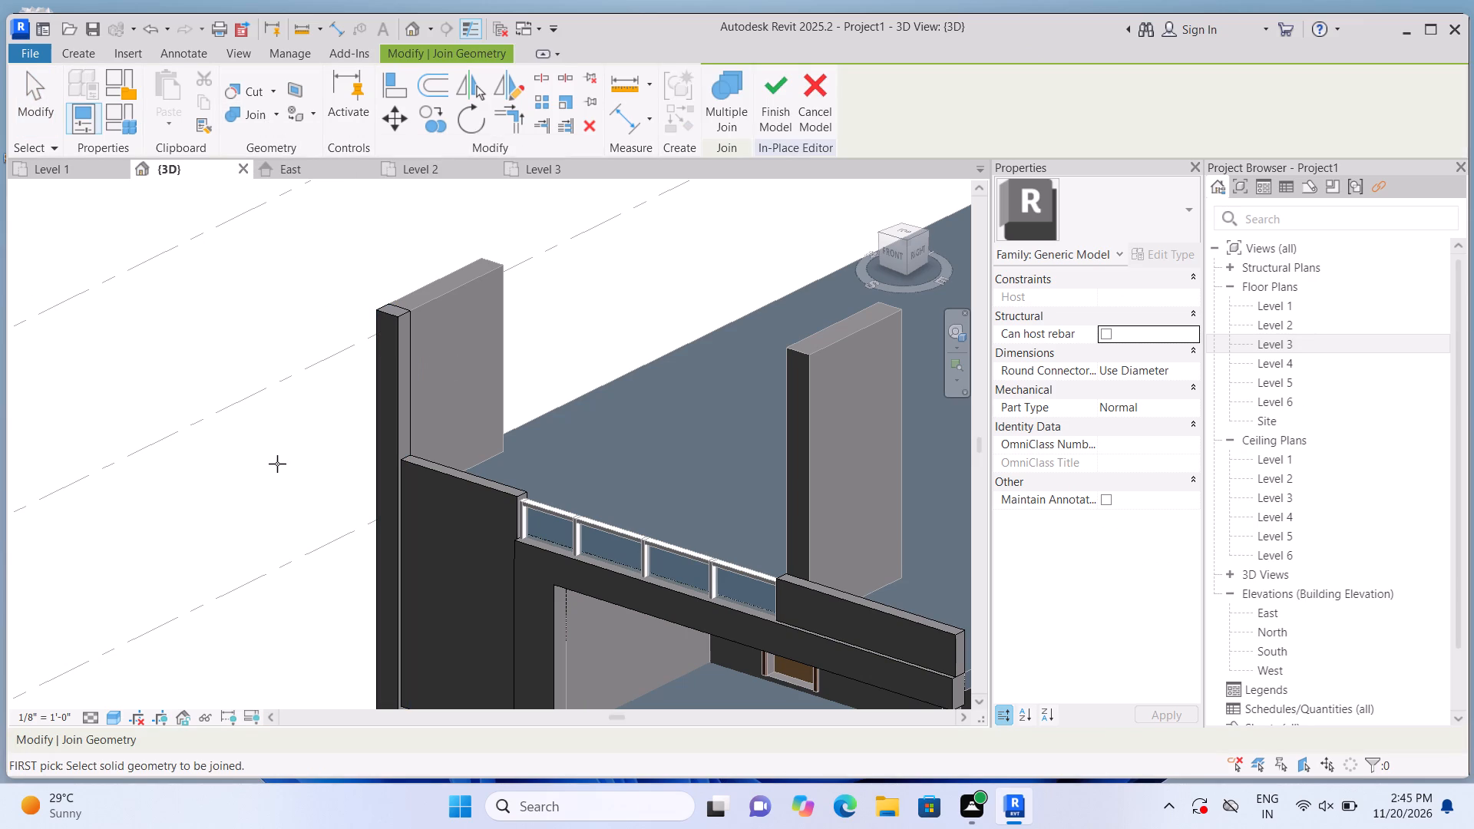
{"action": "key", "text": "Escape"}
Apply Join Geometry again between the corner column and the tall corner roof slab, and finish the in-place model.
{"action": "middle_click_drag", "start_coordinate": [277, 464], "coordinate": [243, 456], "text": "shift"}
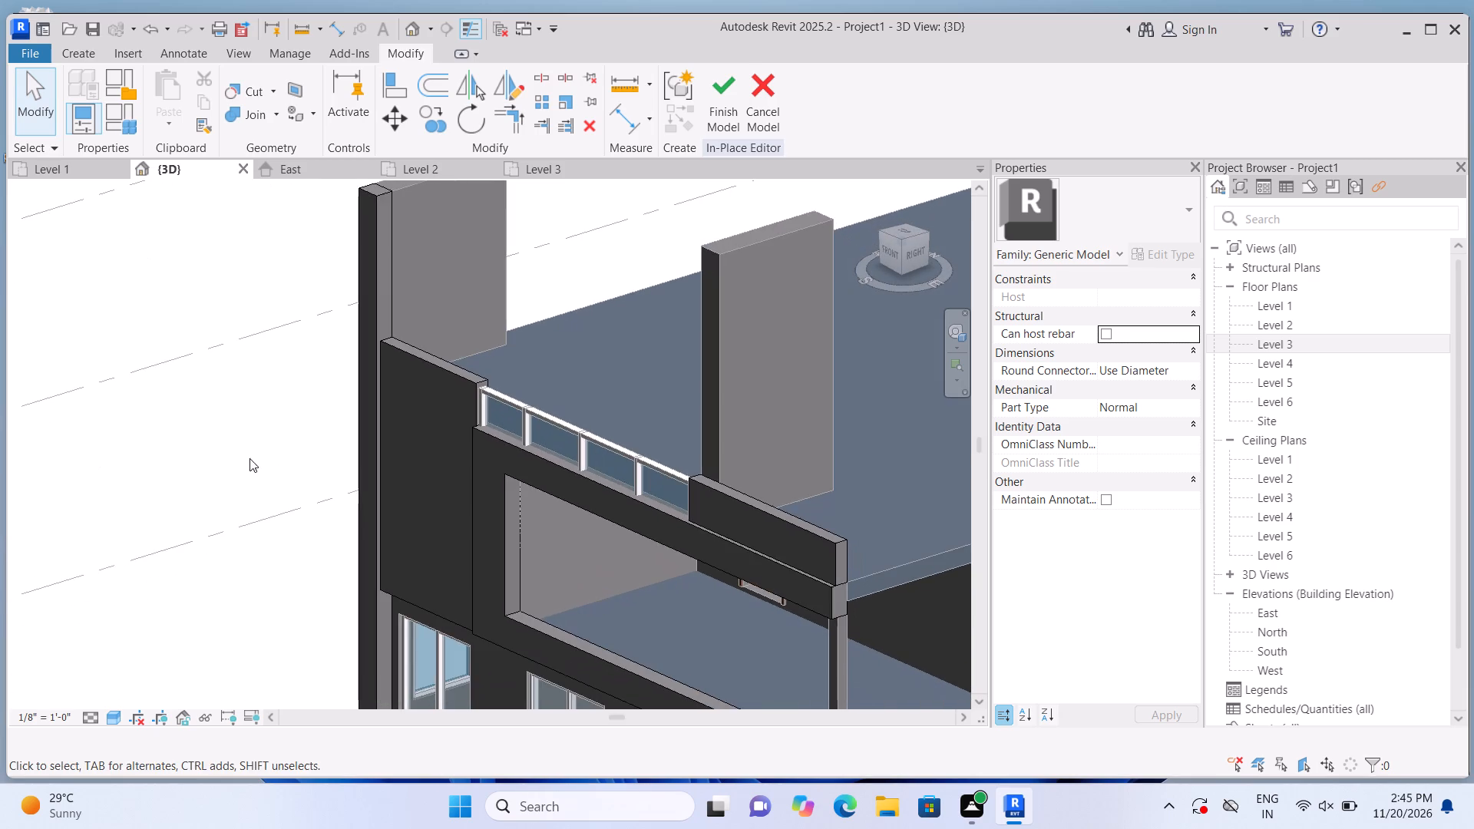
{"action": "middle_click_drag", "start_coordinate": [283, 389], "coordinate": [283, 652]}
{"action": "scroll", "coordinate": [348, 650], "scroll_direction": "up", "scroll_amount": 2}
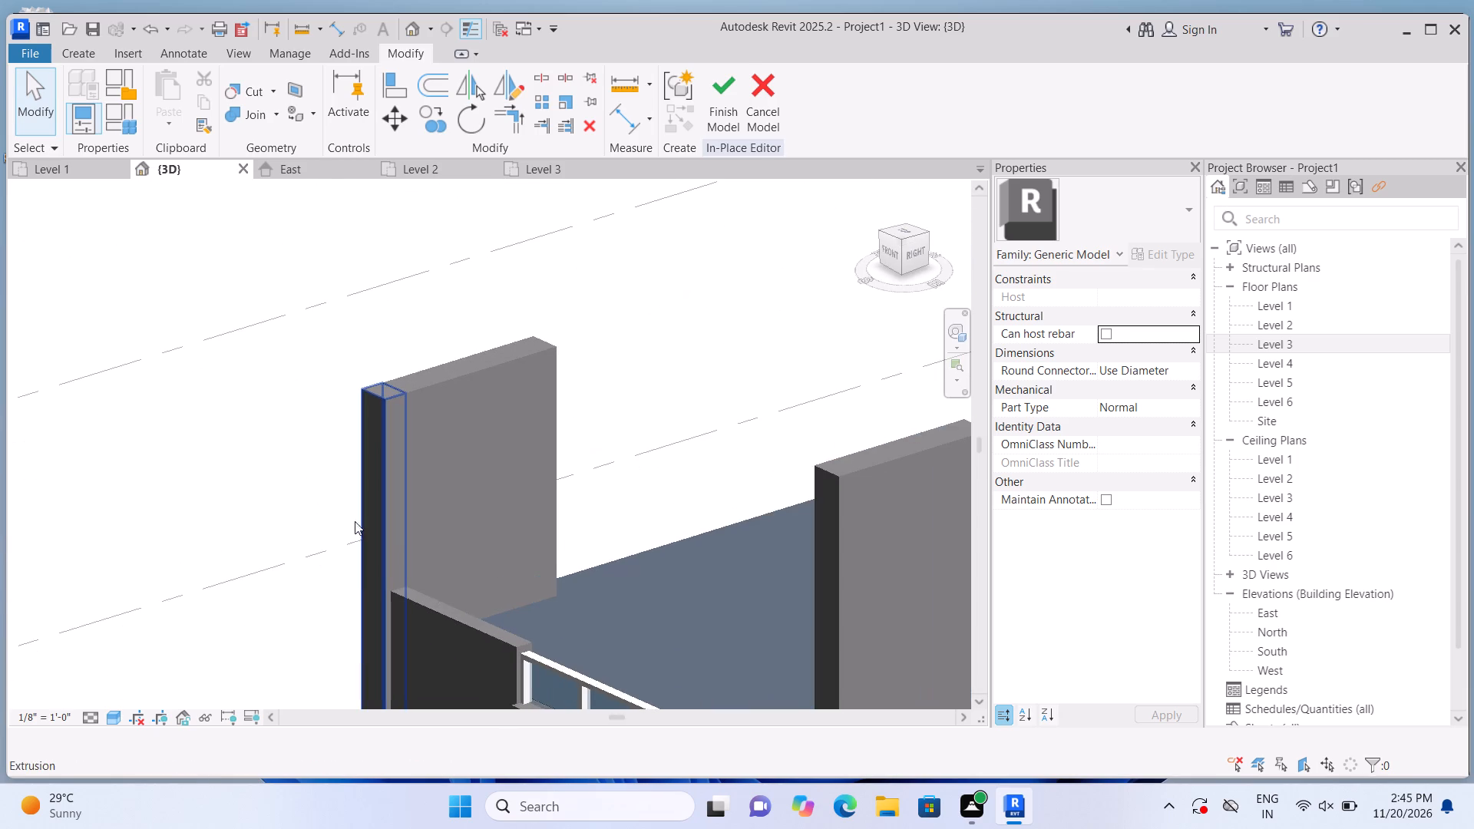
{"action": "left_click", "coordinate": [269, 112]}
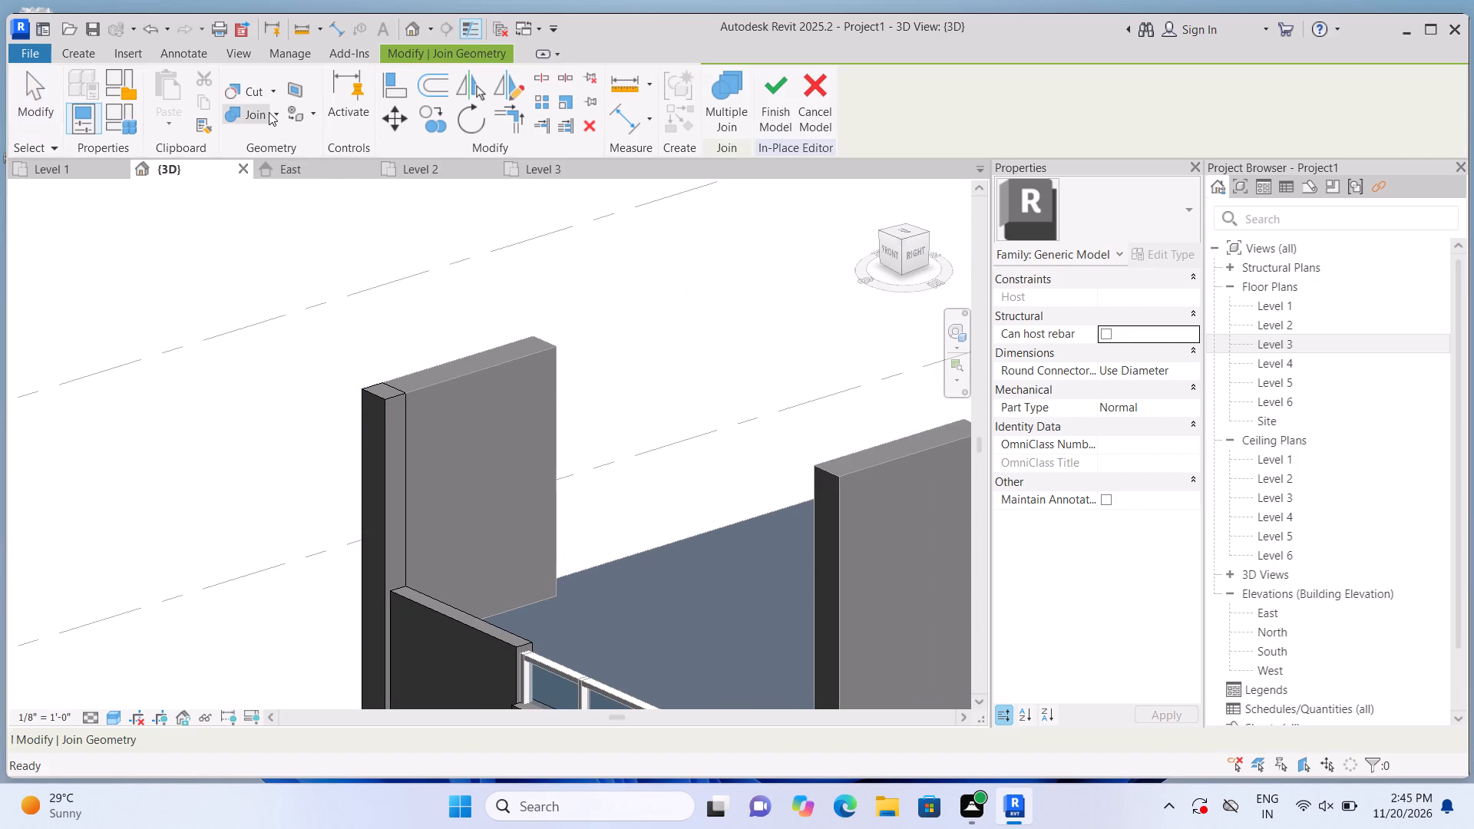
{"action": "left_click", "coordinate": [277, 111]}
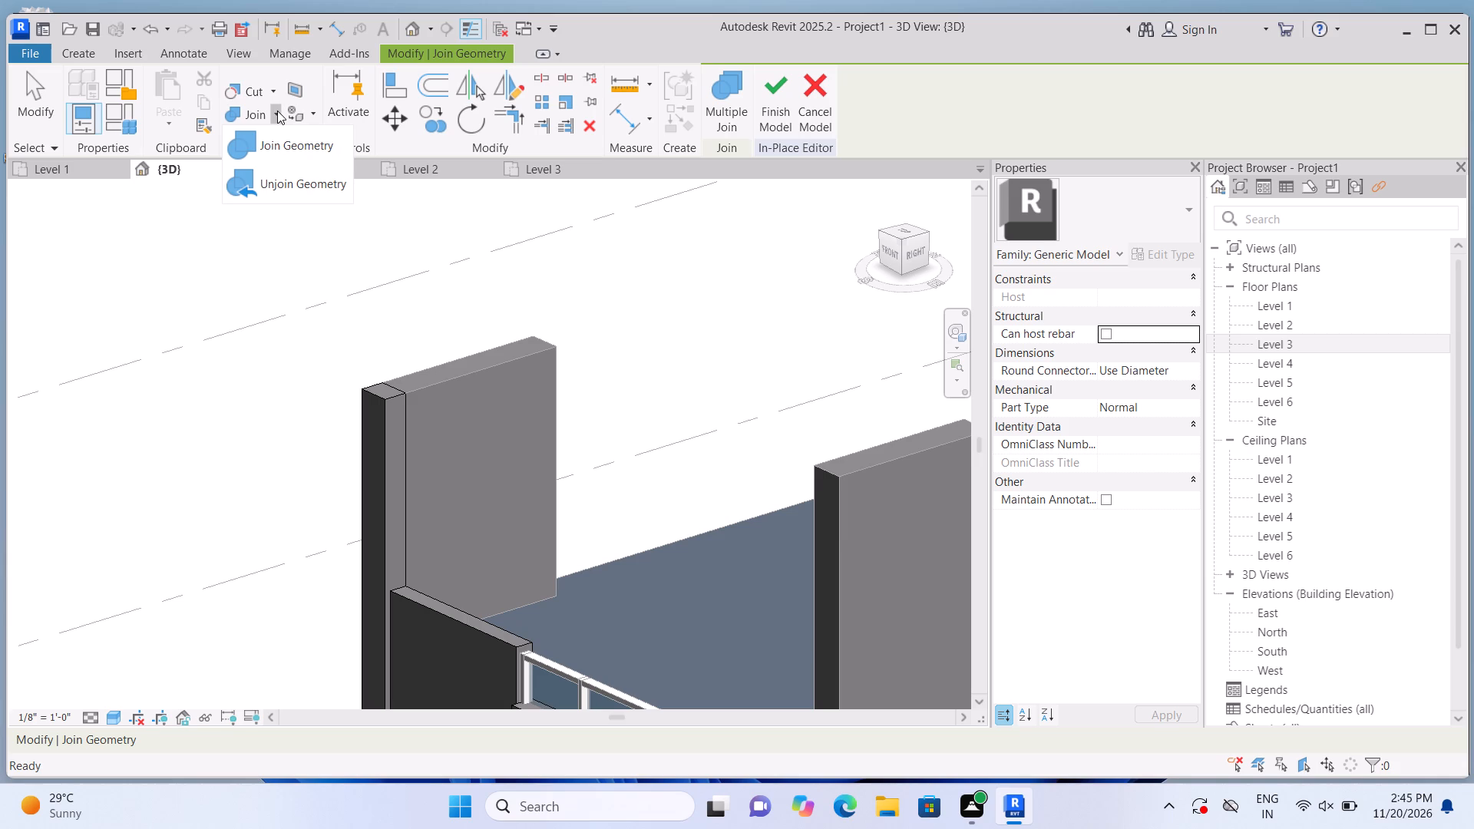
{"action": "left_click", "coordinate": [308, 152]}
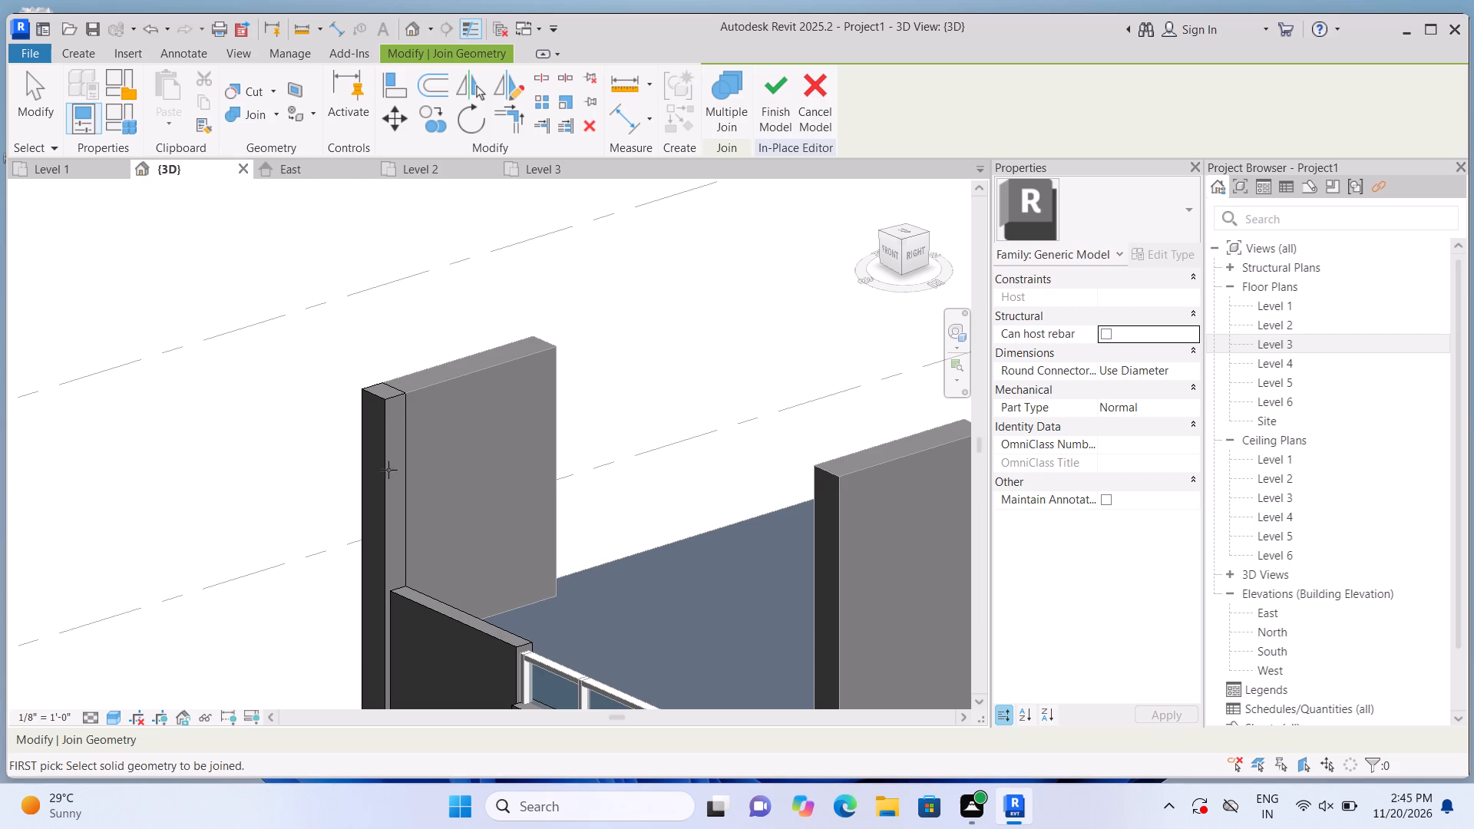
{"action": "left_click", "coordinate": [404, 489]}
{"action": "left_click", "coordinate": [439, 467]}
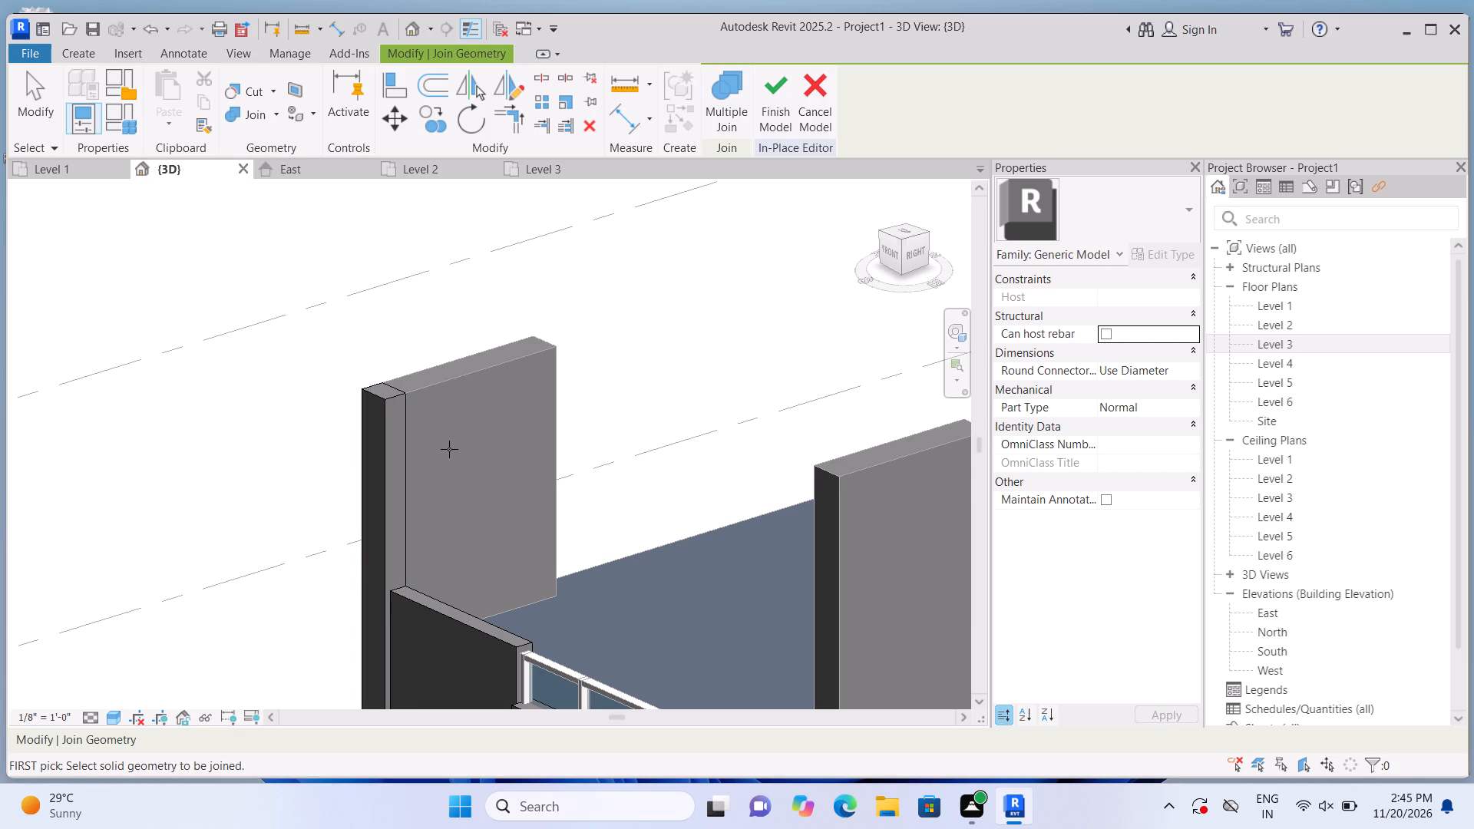
{"action": "left_click", "coordinate": [451, 439]}
{"action": "middle_click_drag", "start_coordinate": [392, 339], "coordinate": [354, 342], "text": "shift"}
{"action": "middle_click_drag", "start_coordinate": [358, 347], "coordinate": [362, 517]}
{"action": "scroll", "coordinate": [462, 496], "scroll_direction": "up", "scroll_amount": 4}
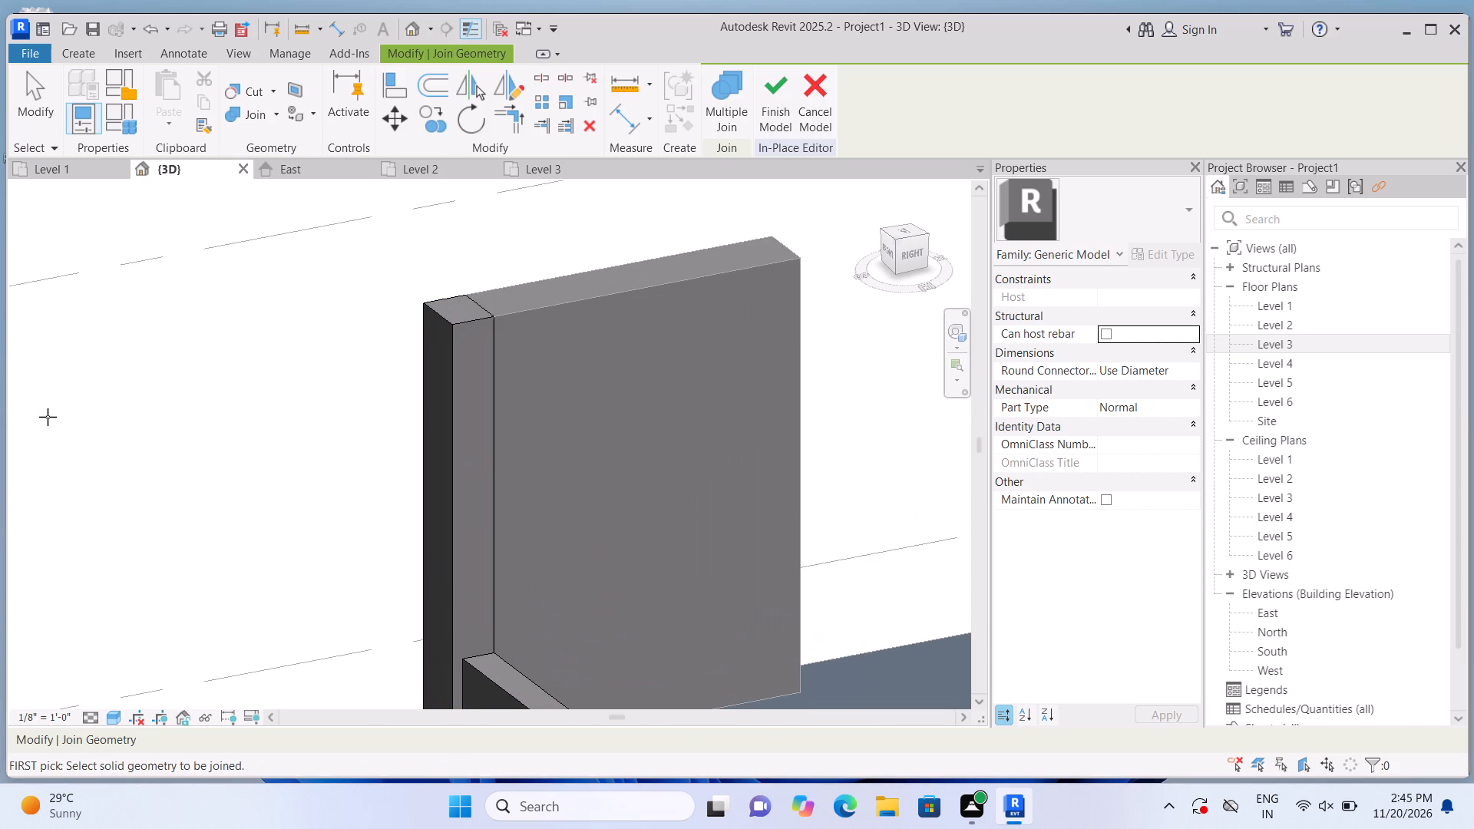
{"action": "scroll", "coordinate": [203, 375], "scroll_direction": "down", "scroll_amount": 1}
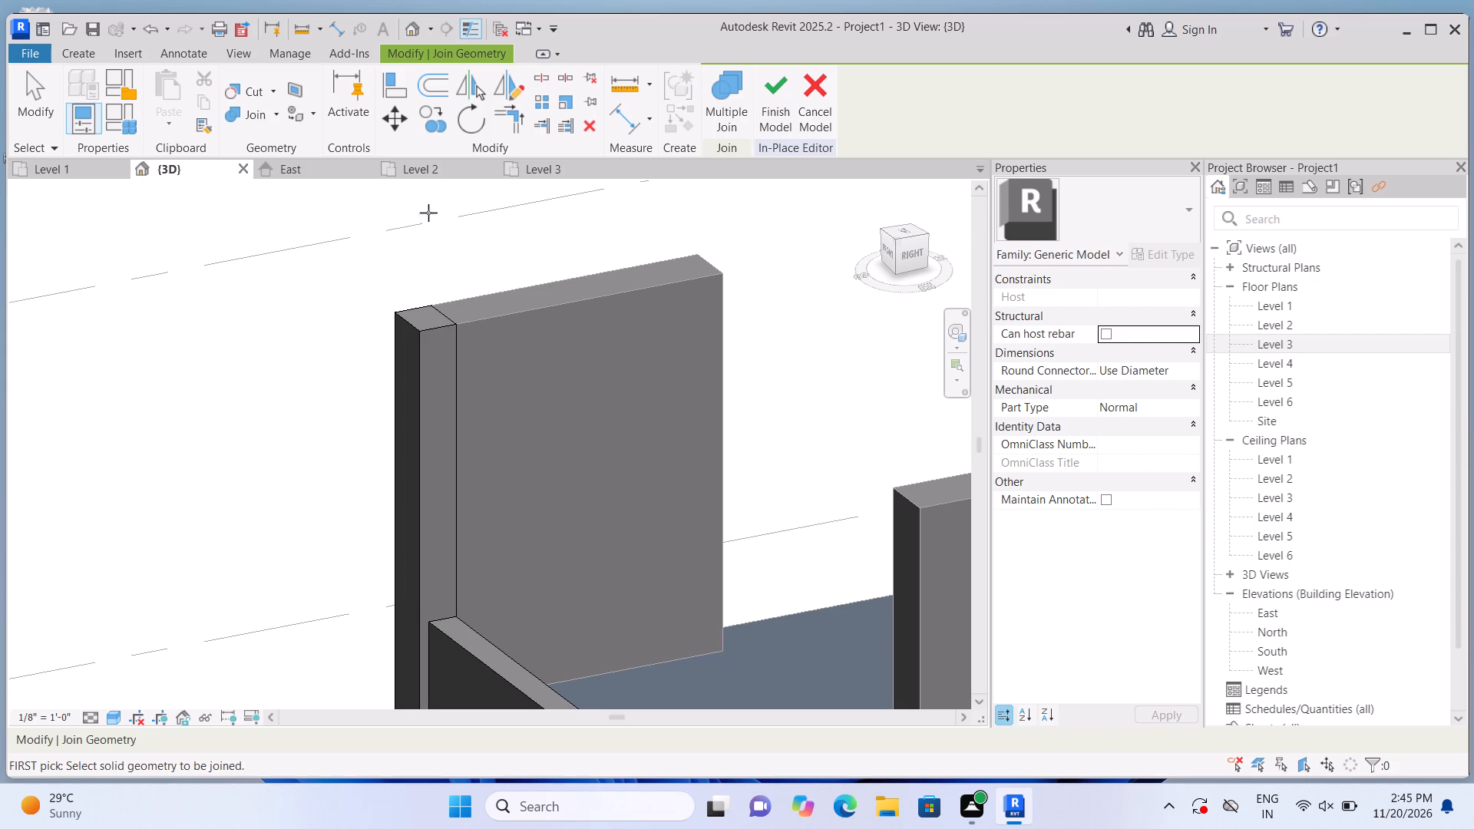
{"action": "key", "text": "Escape"}
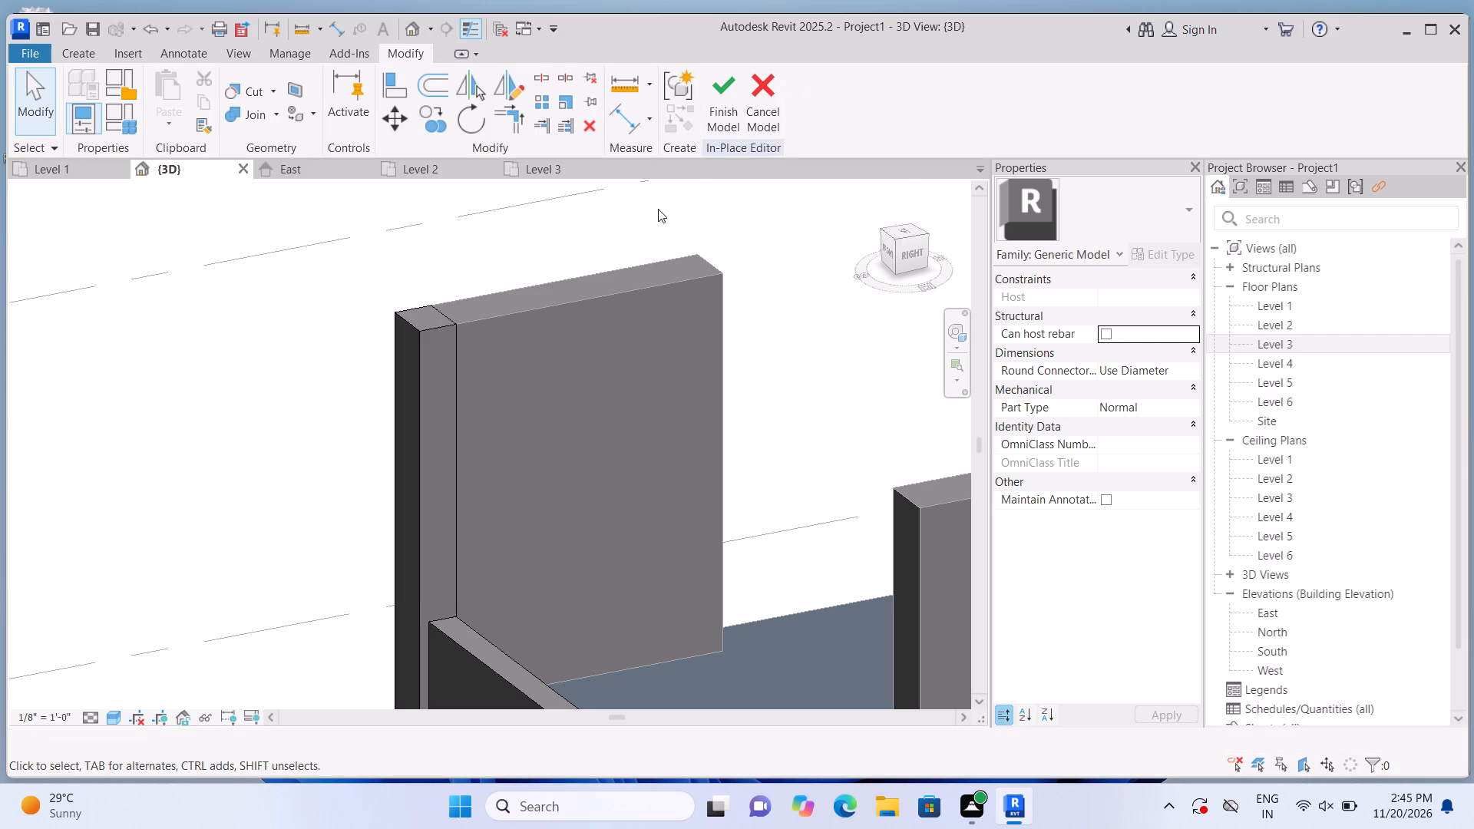
{"action": "left_click", "coordinate": [719, 135]}
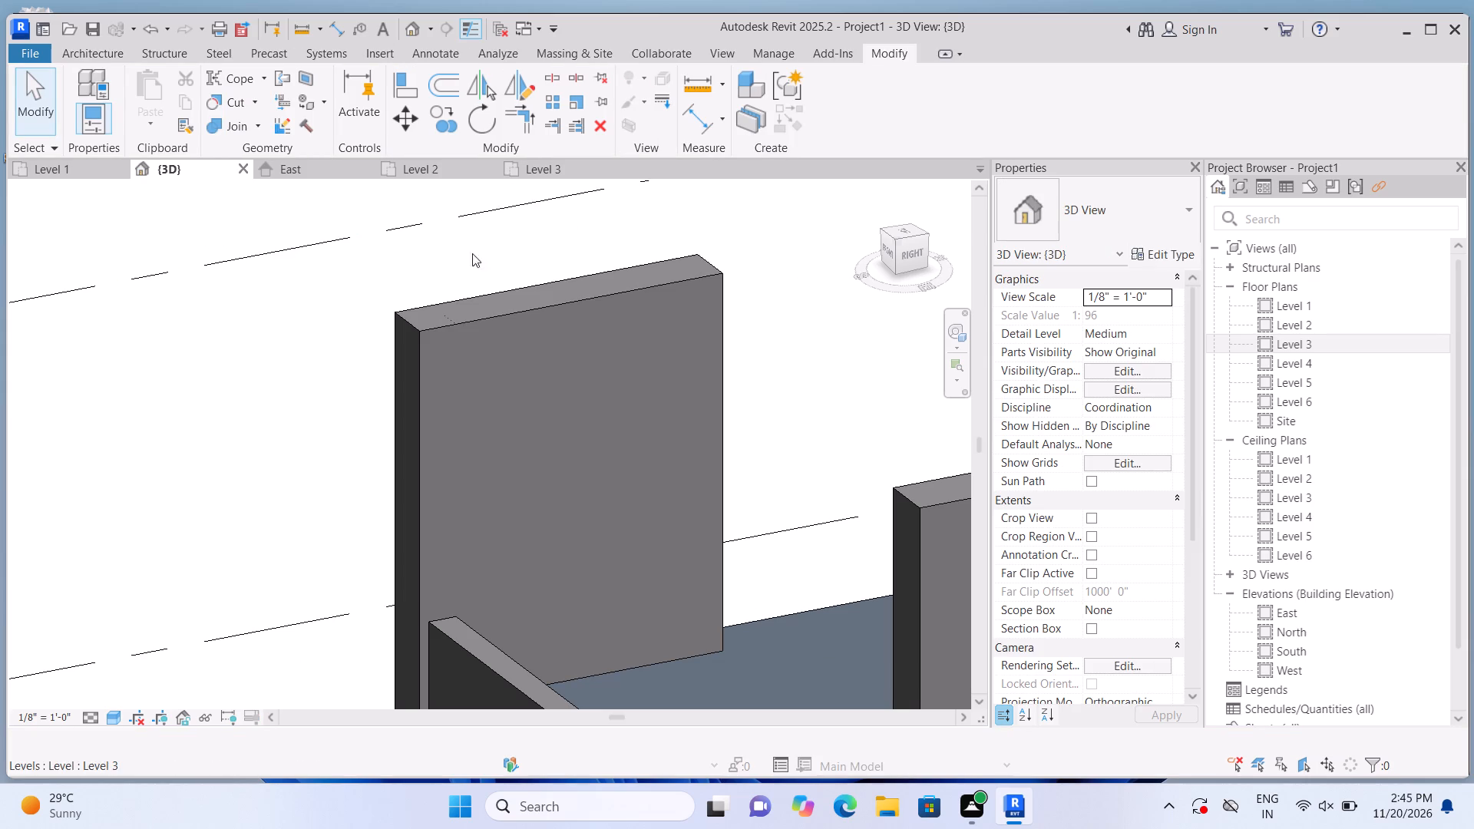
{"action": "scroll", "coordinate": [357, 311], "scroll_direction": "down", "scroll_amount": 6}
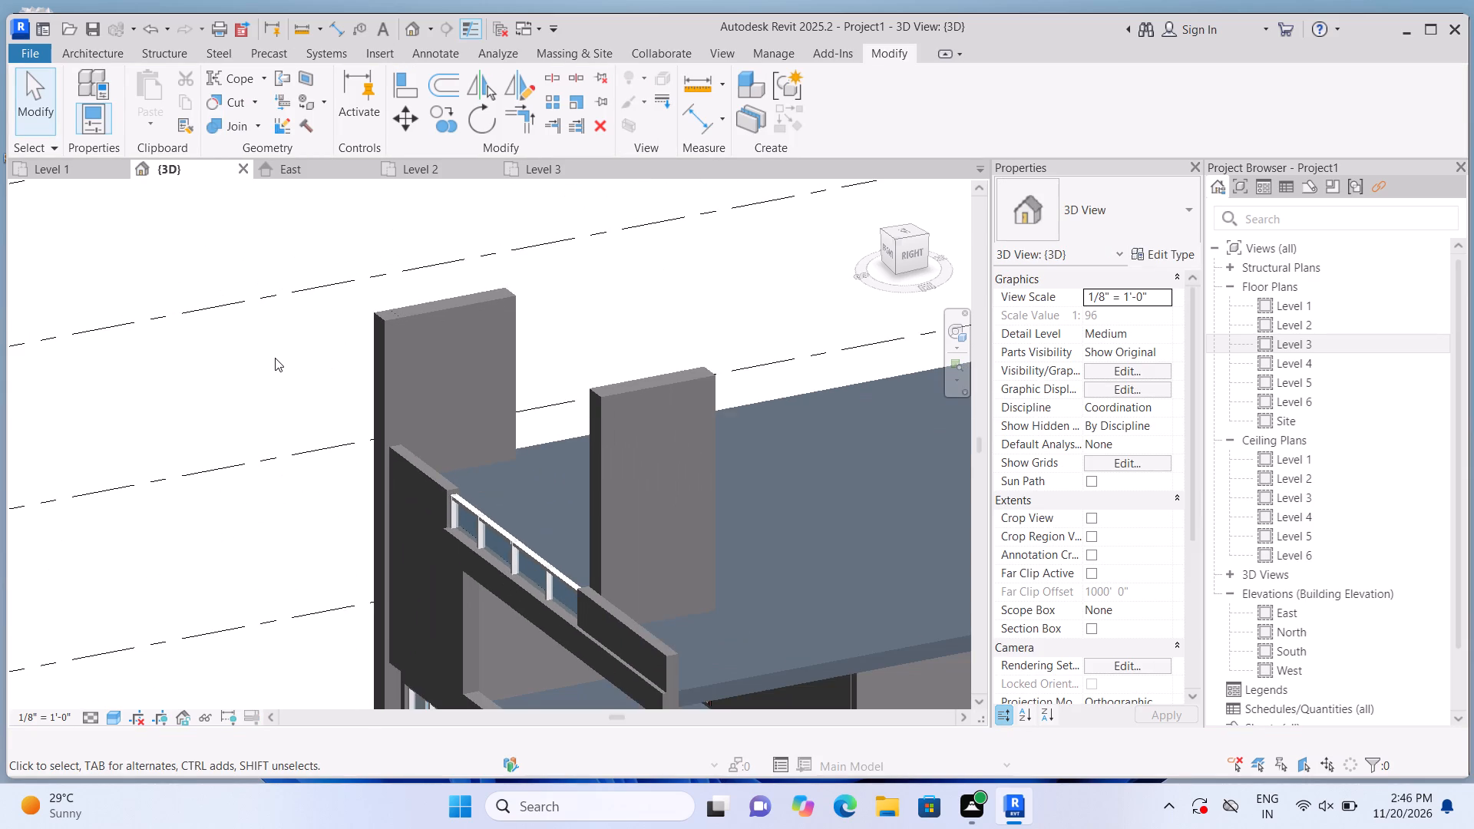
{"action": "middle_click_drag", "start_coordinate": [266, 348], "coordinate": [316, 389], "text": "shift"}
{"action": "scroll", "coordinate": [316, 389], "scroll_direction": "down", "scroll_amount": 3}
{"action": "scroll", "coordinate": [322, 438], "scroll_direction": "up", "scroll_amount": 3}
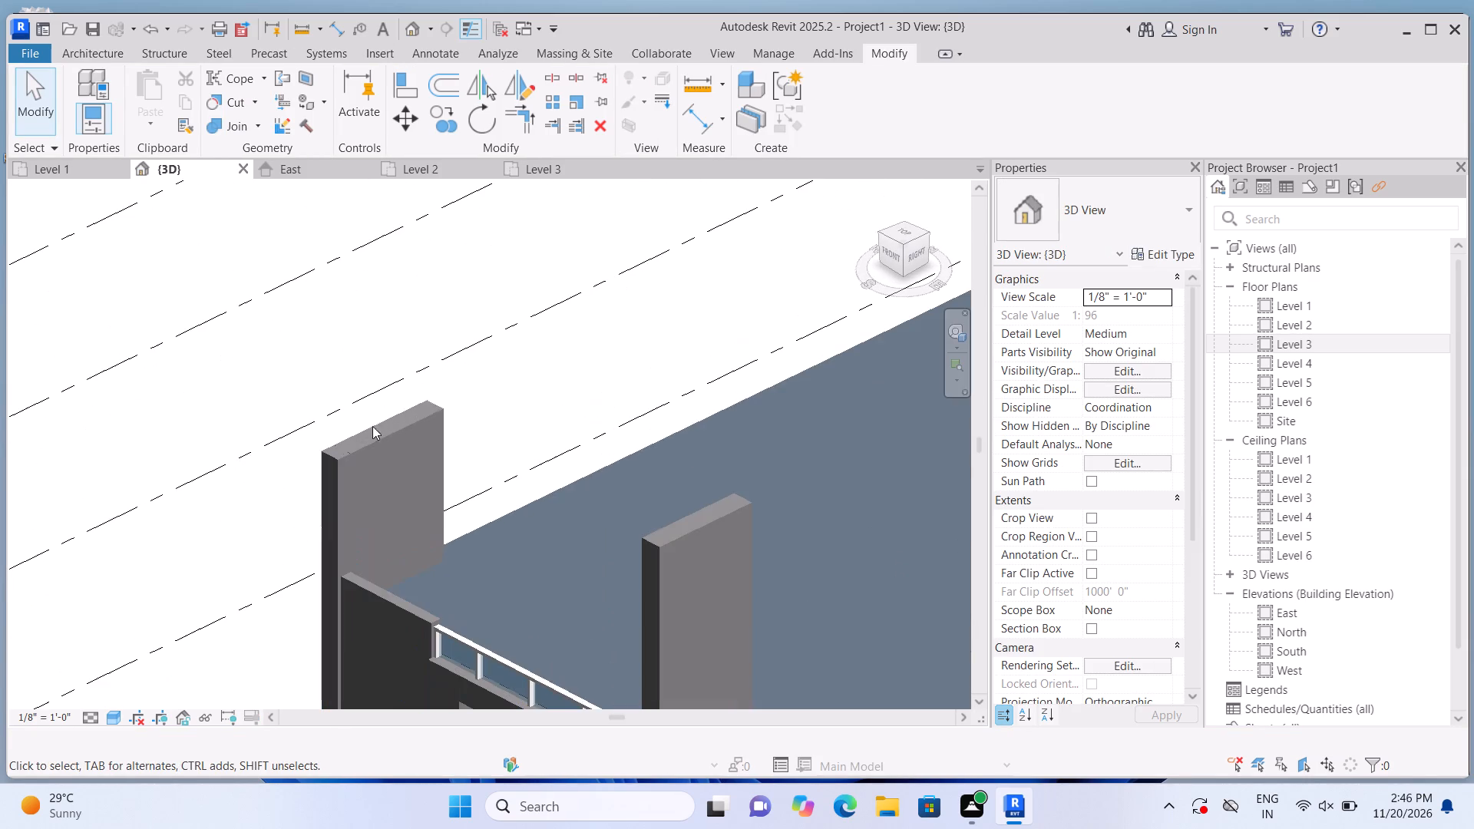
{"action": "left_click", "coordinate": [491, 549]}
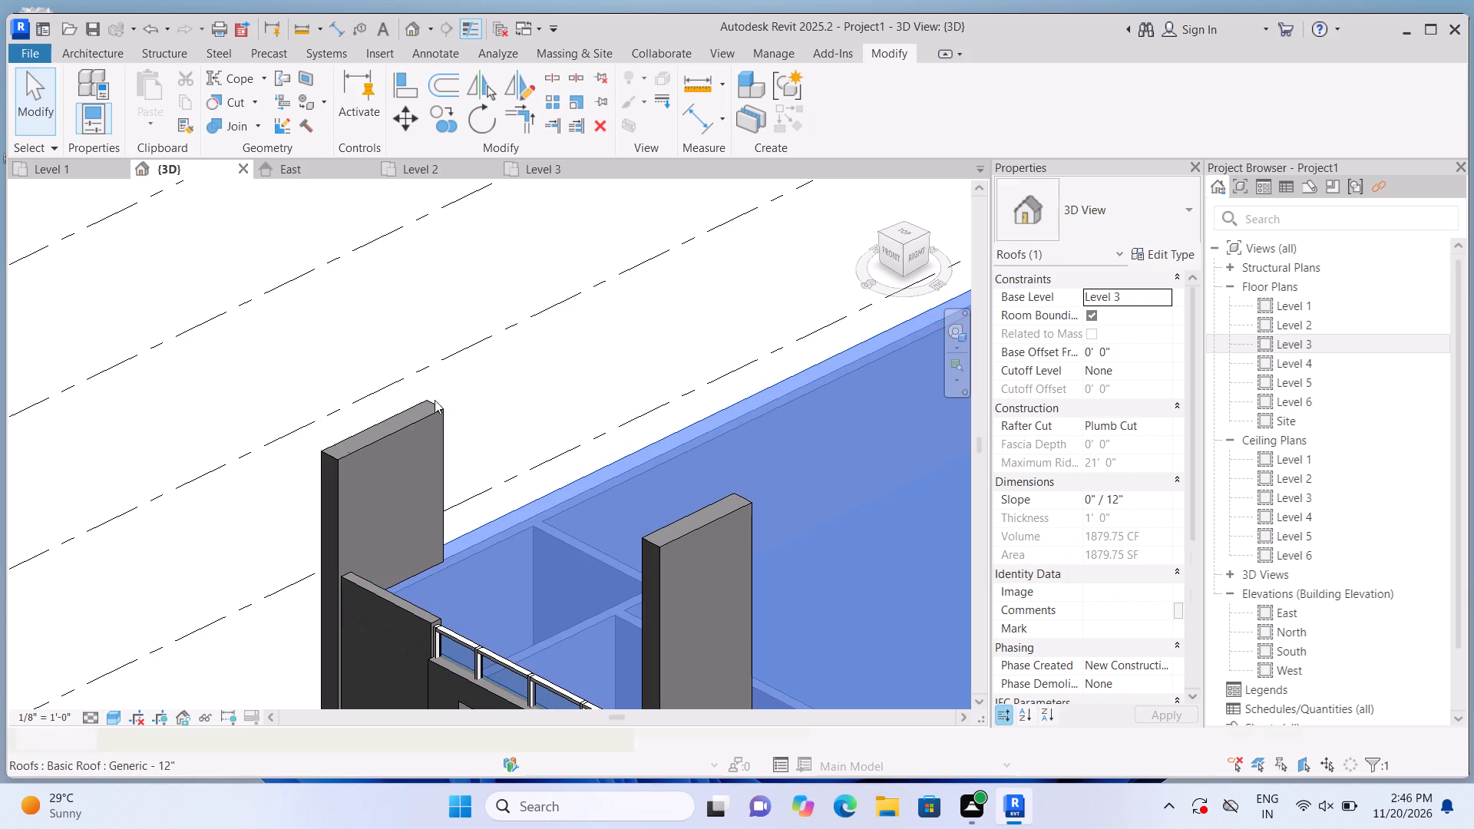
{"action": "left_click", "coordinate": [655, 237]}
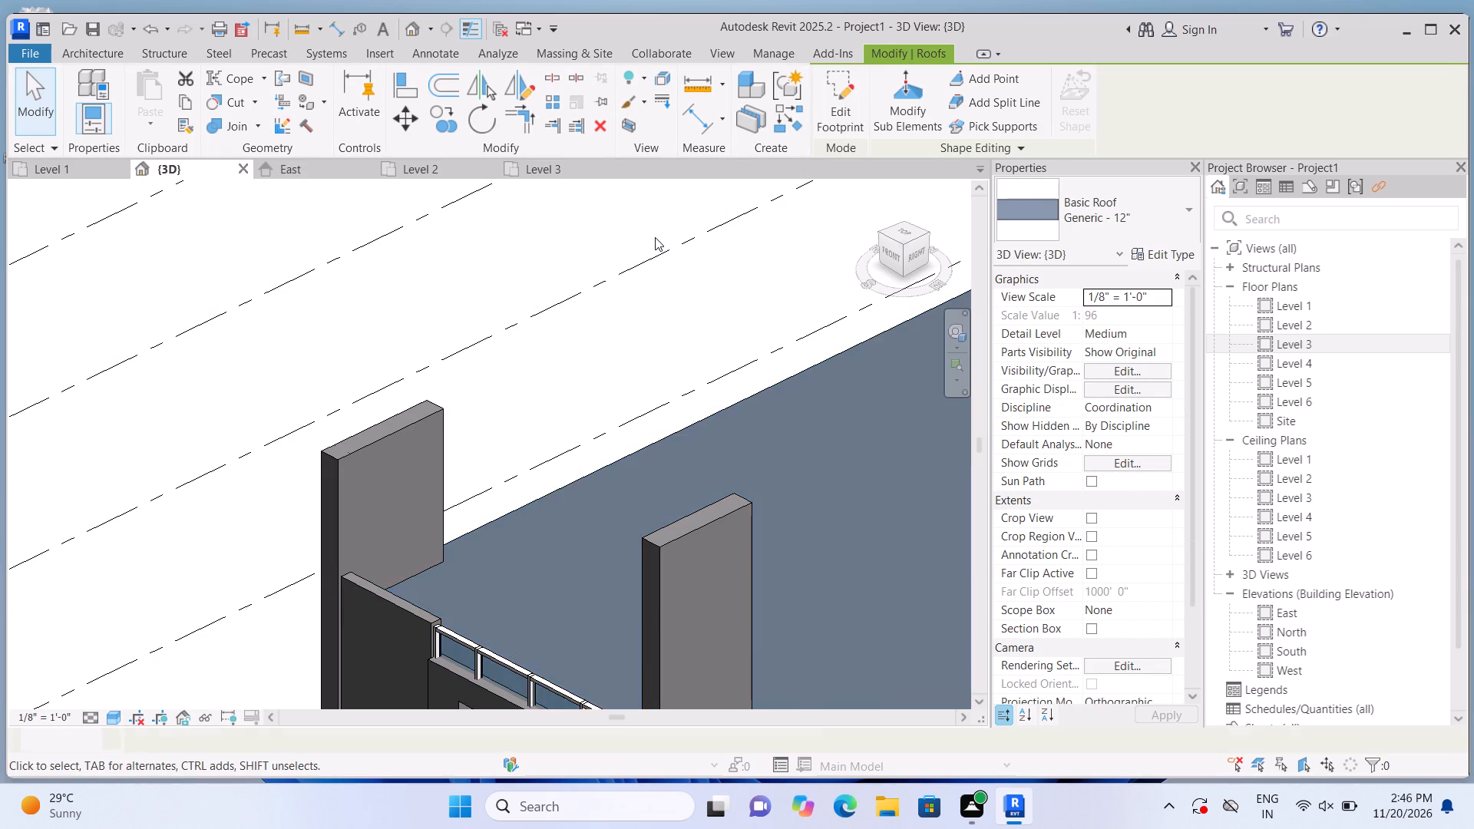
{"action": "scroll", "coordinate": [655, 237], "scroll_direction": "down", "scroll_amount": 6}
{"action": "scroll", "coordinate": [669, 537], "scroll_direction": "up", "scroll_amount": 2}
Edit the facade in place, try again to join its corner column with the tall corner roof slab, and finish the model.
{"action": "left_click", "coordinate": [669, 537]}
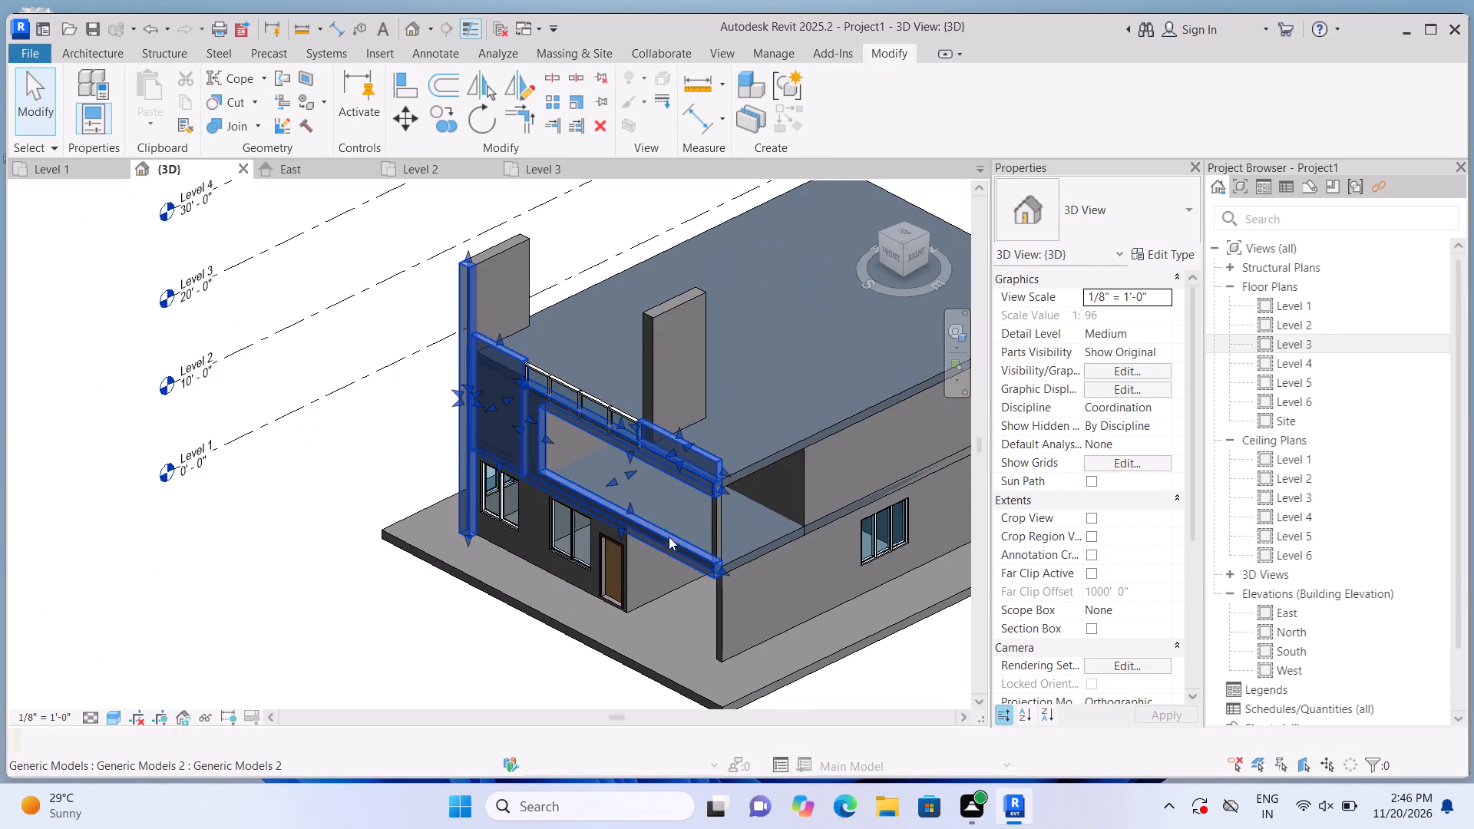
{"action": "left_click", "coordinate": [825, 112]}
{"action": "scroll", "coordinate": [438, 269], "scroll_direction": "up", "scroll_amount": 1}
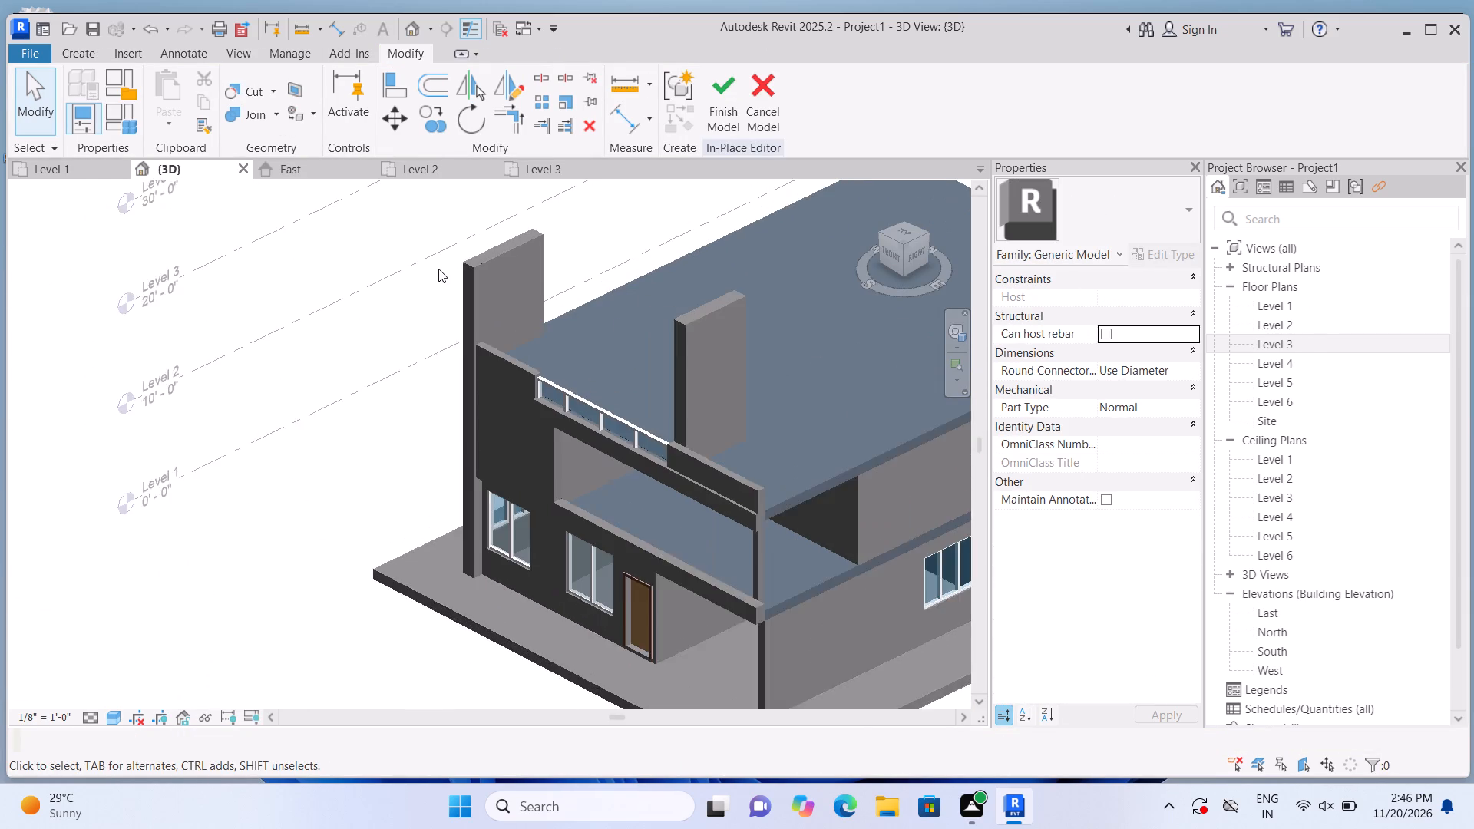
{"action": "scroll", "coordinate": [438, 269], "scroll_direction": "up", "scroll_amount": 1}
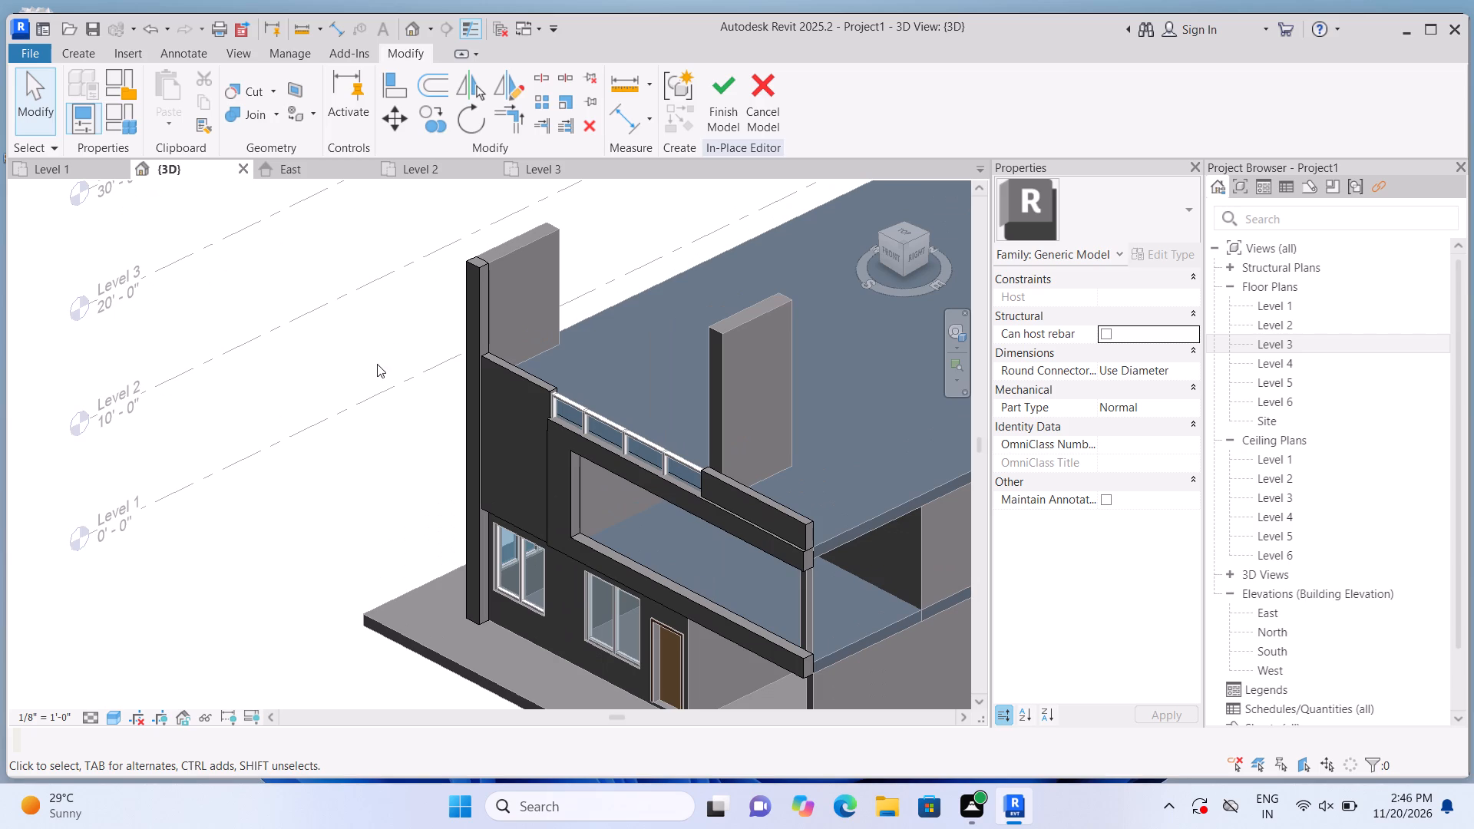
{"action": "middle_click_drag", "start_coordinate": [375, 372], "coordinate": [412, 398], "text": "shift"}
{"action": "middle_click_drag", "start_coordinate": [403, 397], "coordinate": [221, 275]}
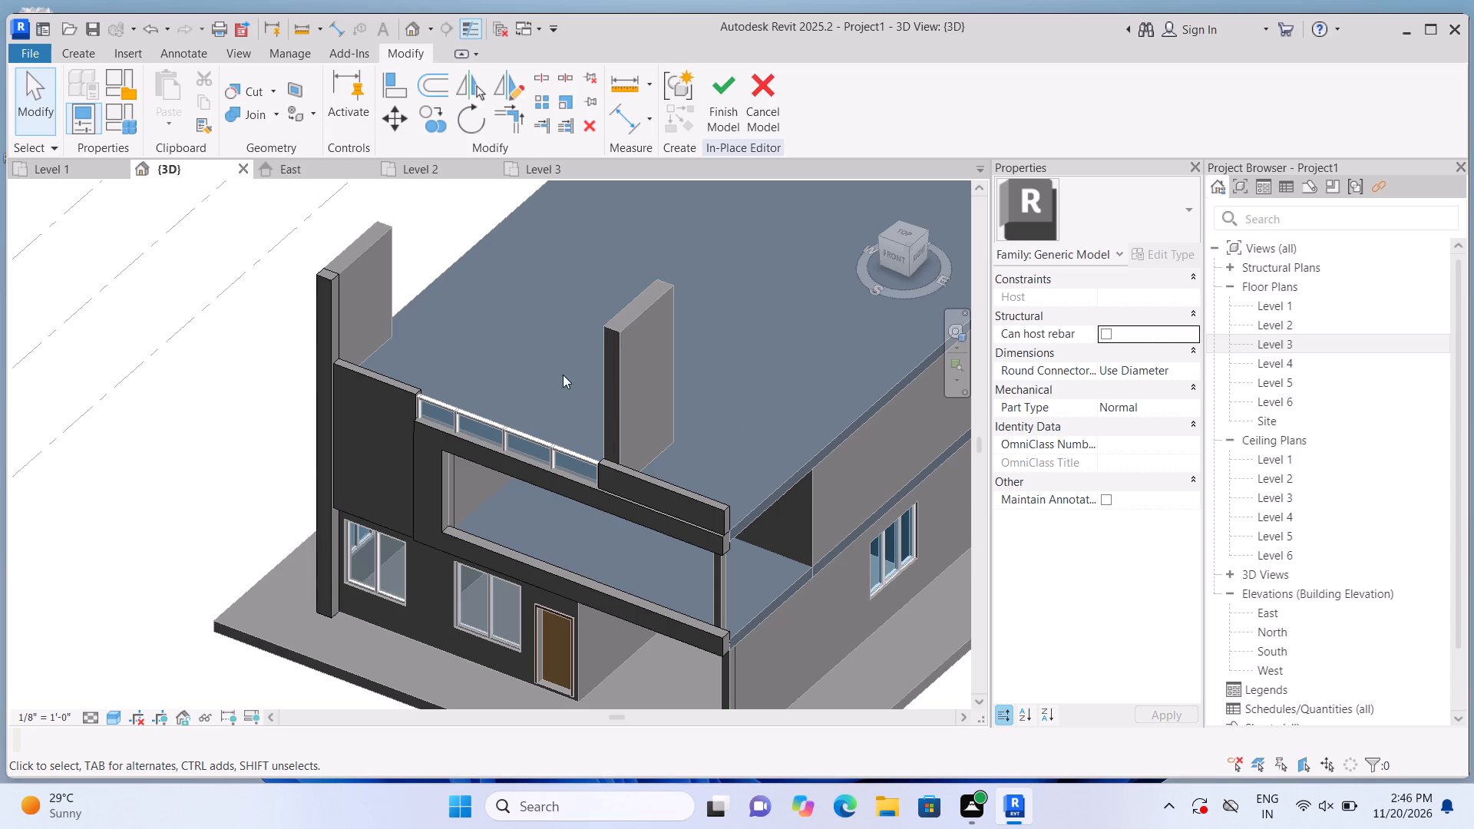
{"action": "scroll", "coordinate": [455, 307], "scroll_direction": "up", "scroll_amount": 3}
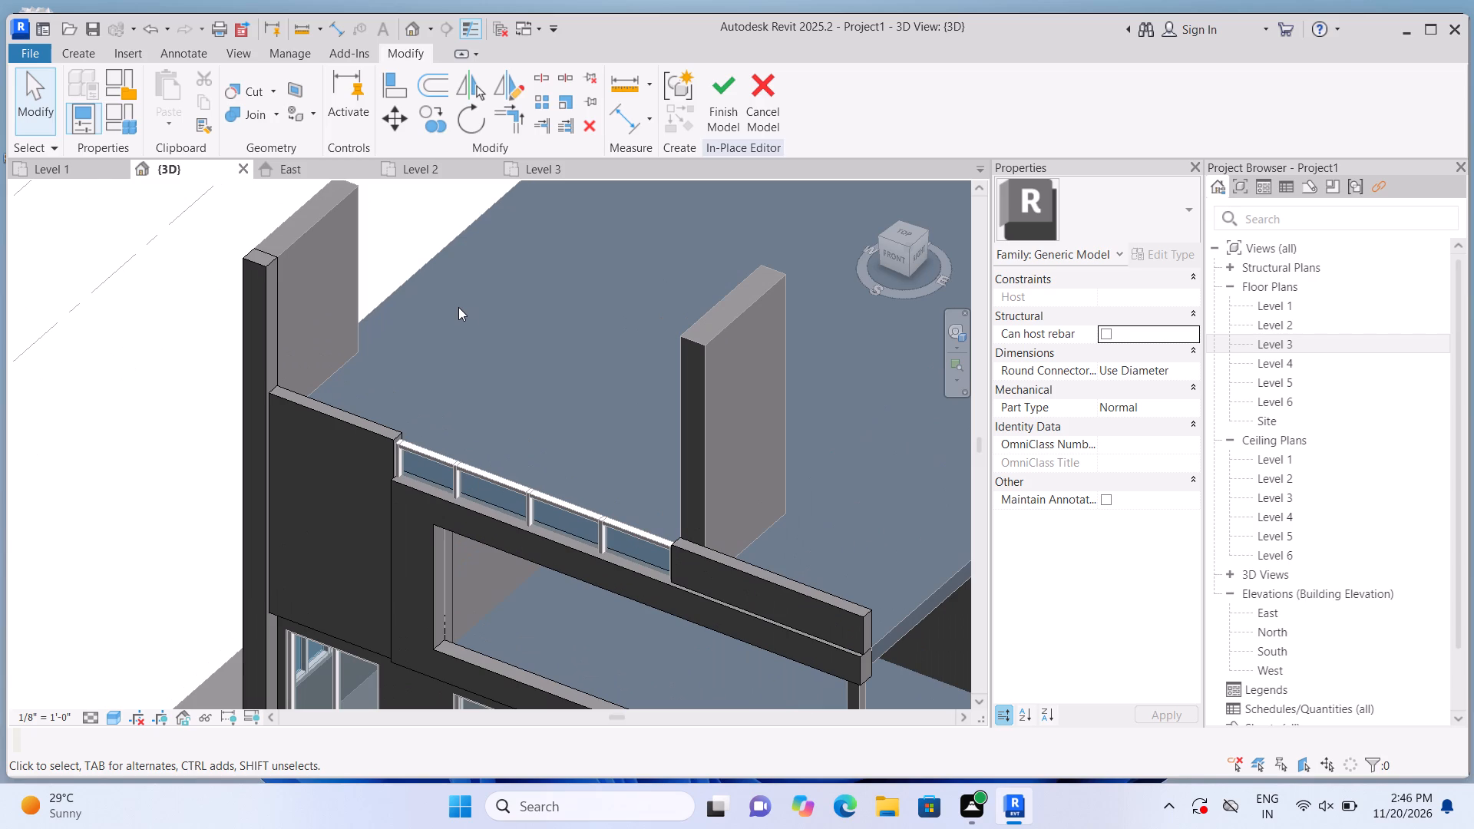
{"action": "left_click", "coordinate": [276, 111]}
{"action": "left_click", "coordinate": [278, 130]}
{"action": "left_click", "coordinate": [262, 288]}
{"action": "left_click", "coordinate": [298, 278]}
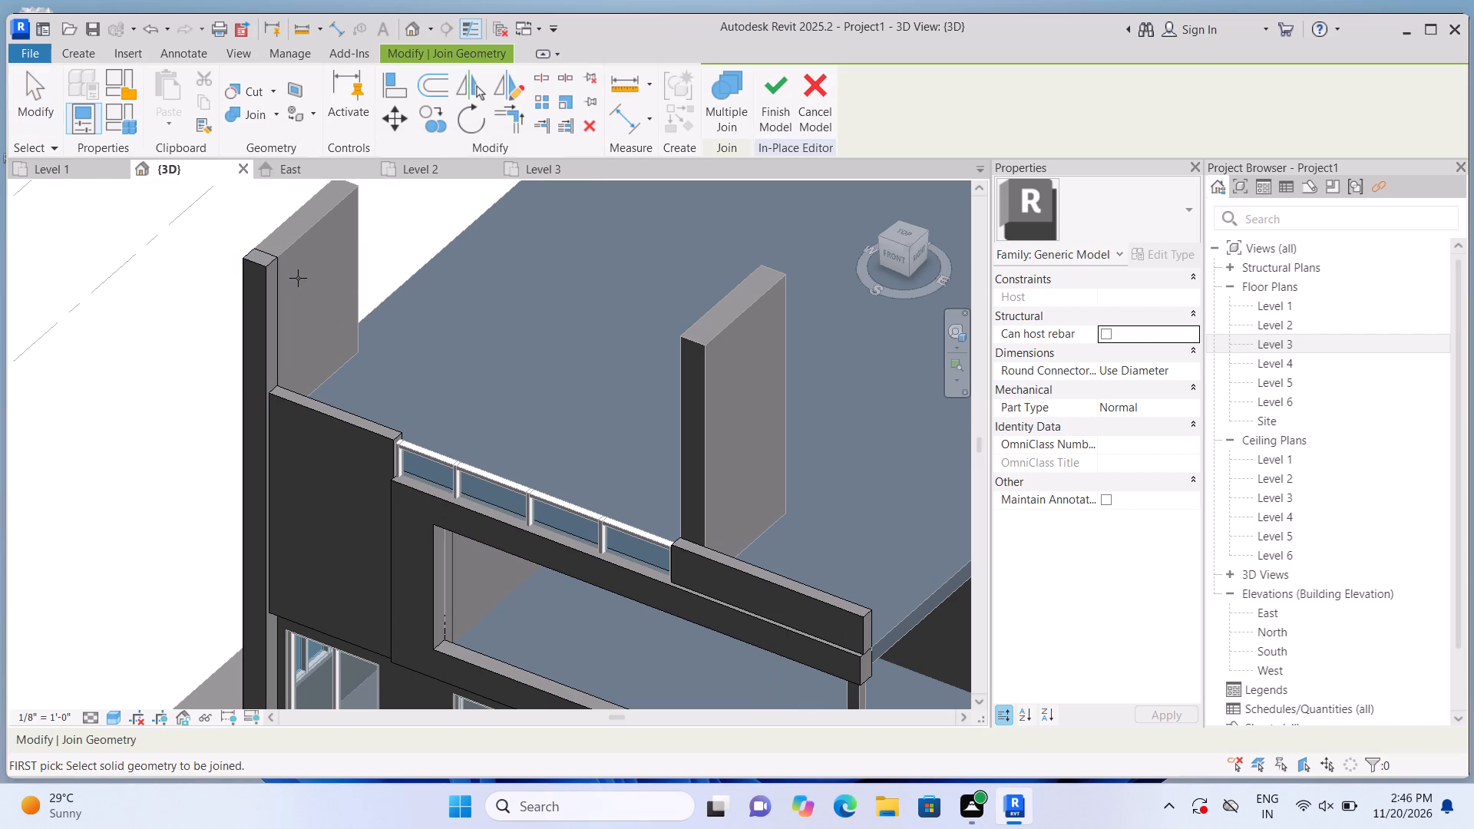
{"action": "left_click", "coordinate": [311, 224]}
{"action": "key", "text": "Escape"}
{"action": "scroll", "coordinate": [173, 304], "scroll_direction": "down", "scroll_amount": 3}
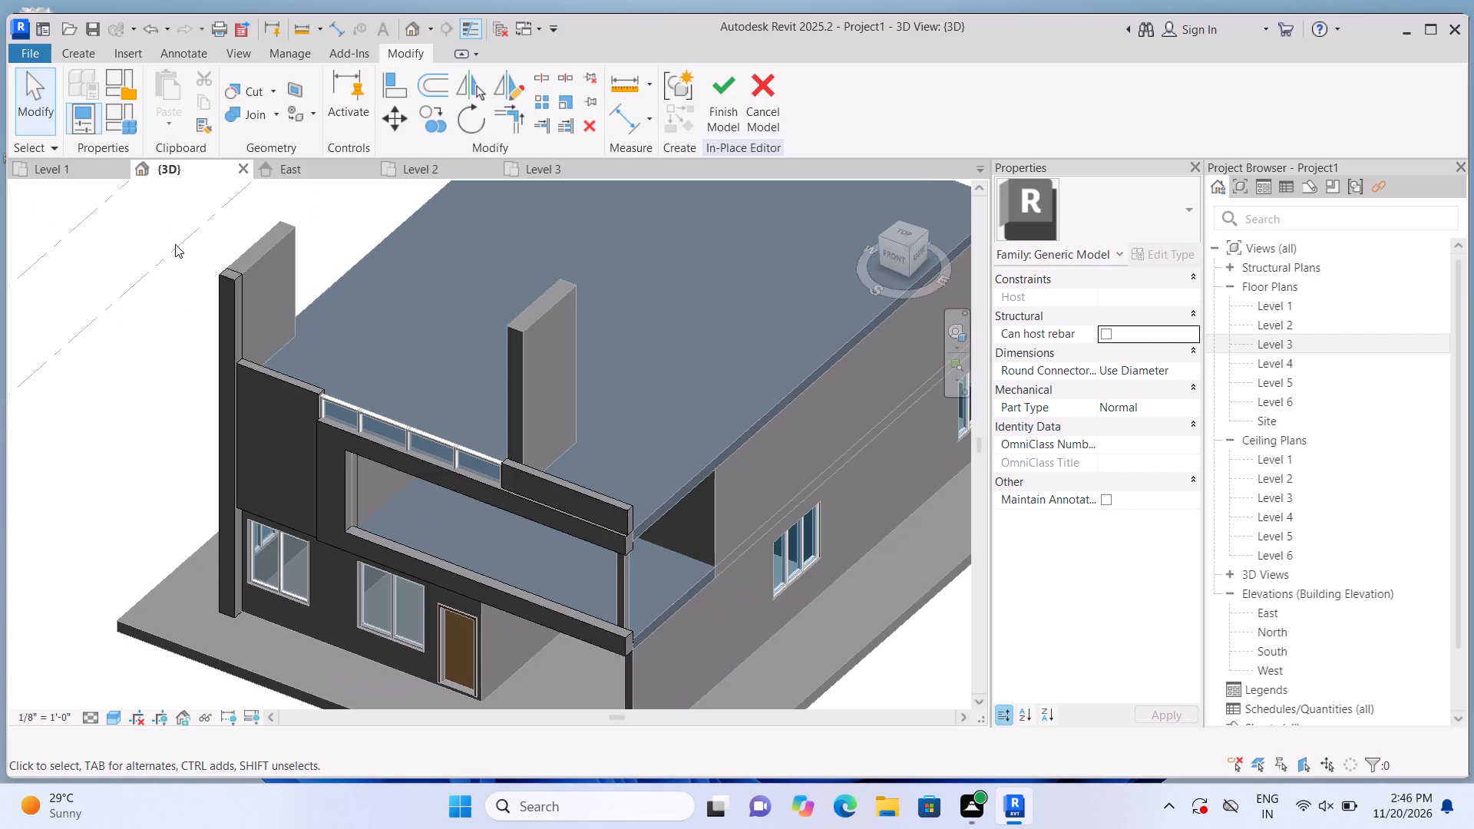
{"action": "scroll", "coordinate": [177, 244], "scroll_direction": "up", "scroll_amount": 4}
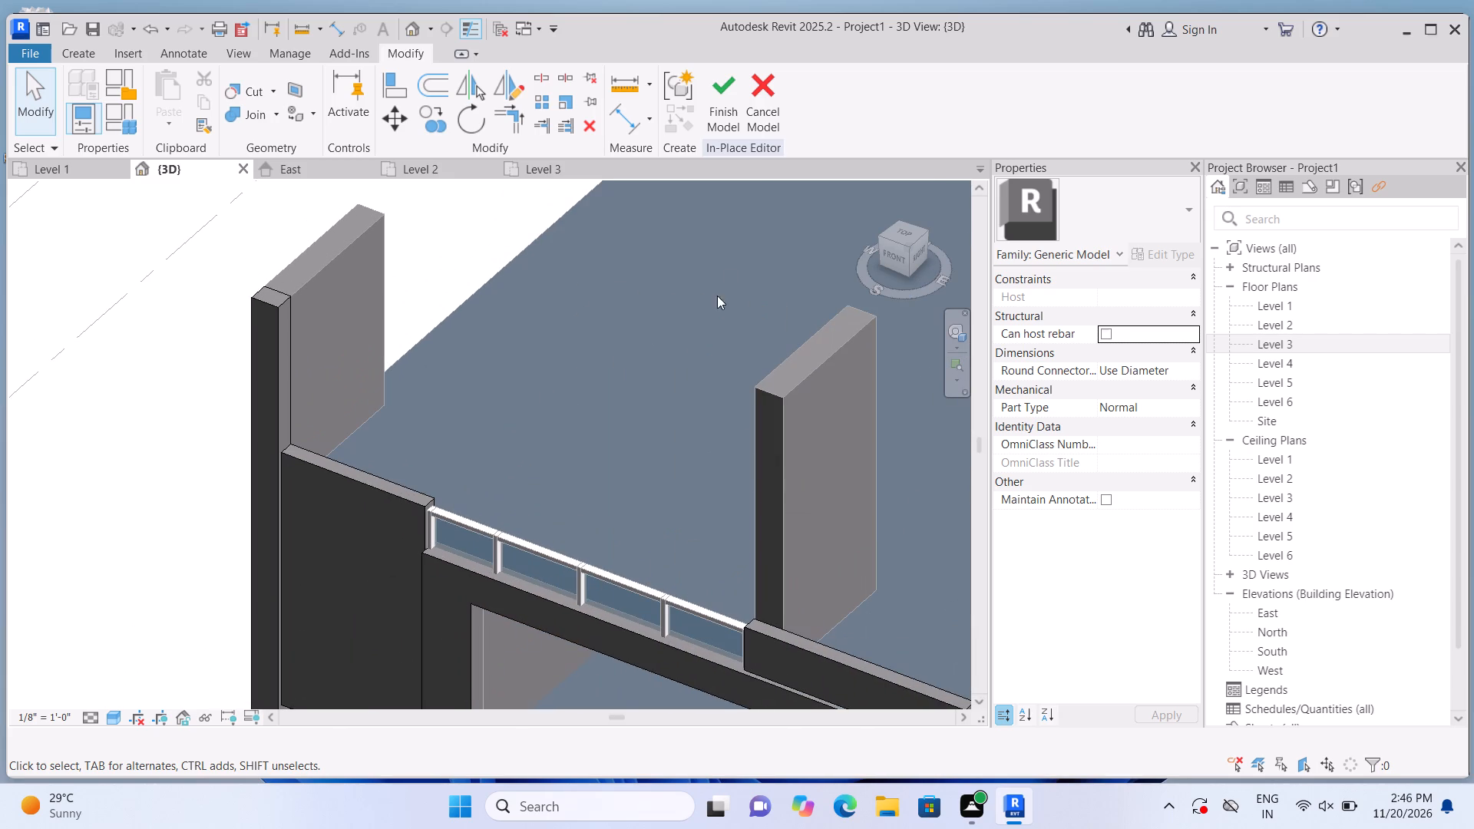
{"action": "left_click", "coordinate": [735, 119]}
Lower the top of the tall inner roof slab slightly using its shape handle.
{"action": "left_click", "coordinate": [800, 461]}
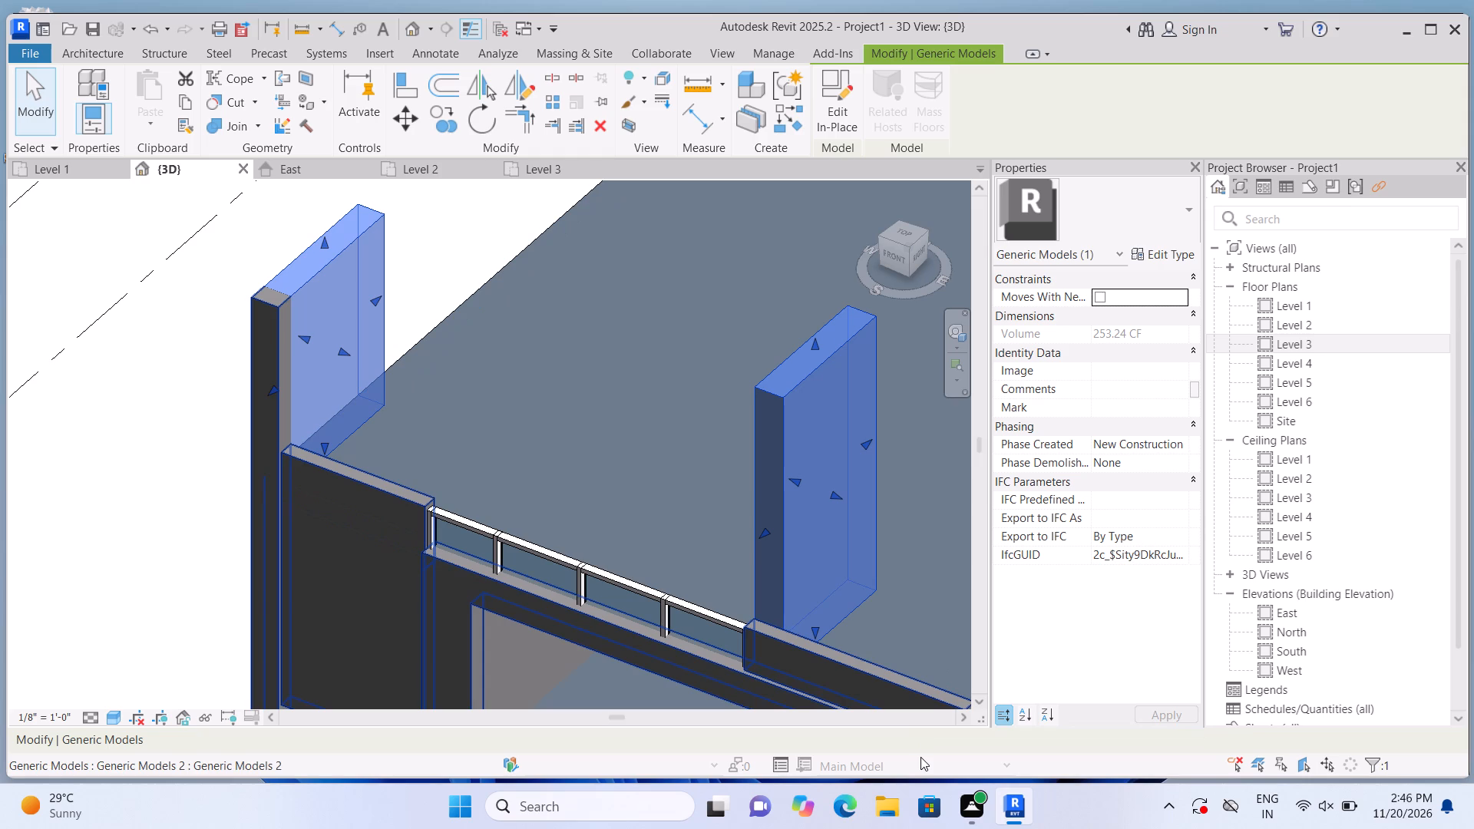
{"action": "scroll", "coordinate": [913, 746], "scroll_direction": "up", "scroll_amount": 2}
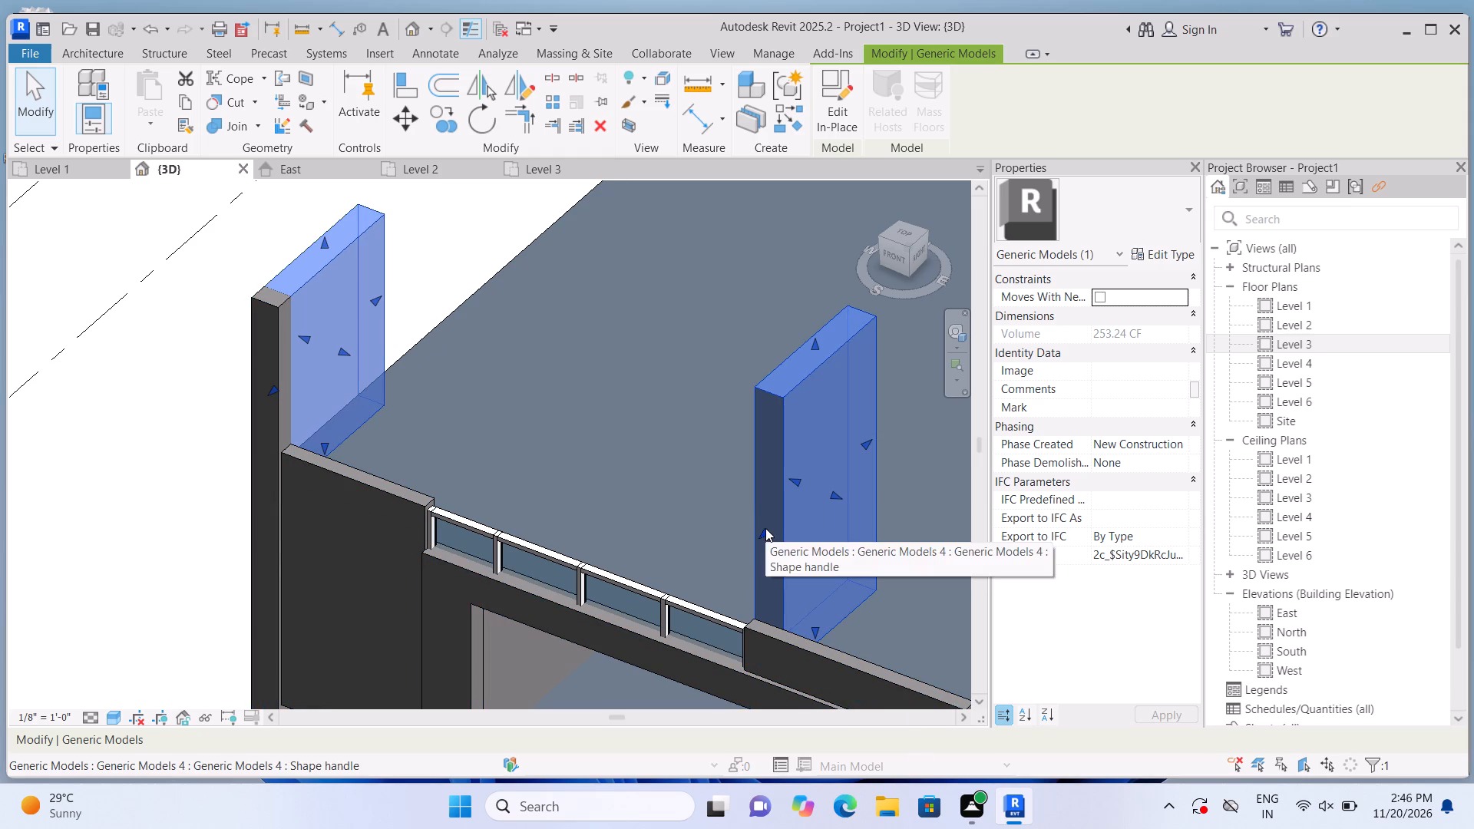
{"action": "left_click", "coordinate": [765, 528]}
{"action": "left_click", "coordinate": [468, 244]}
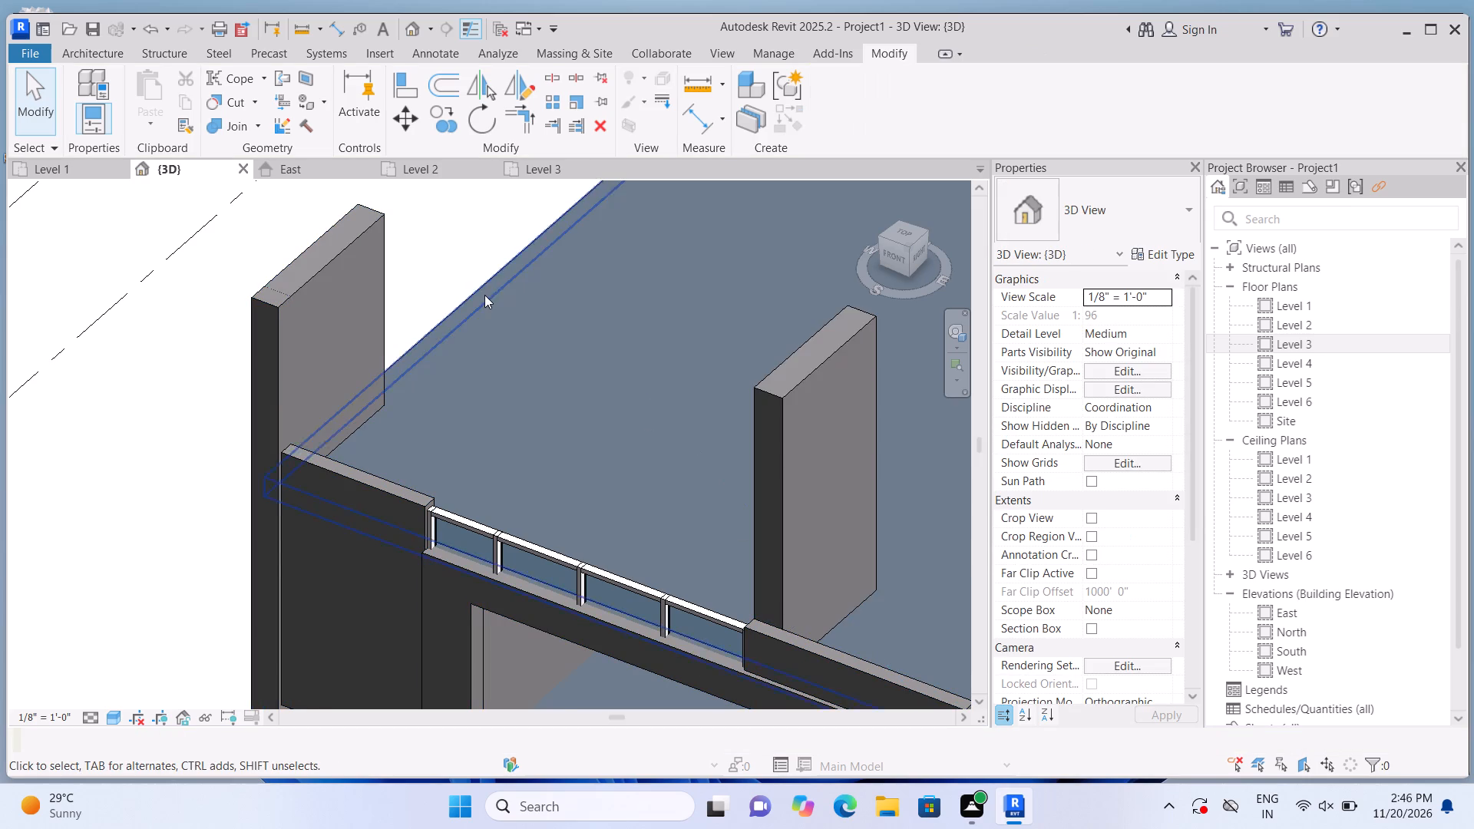
{"action": "scroll", "coordinate": [484, 295], "scroll_direction": "down", "scroll_amount": 2}
{"action": "scroll", "coordinate": [398, 220], "scroll_direction": "up", "scroll_amount": 2}
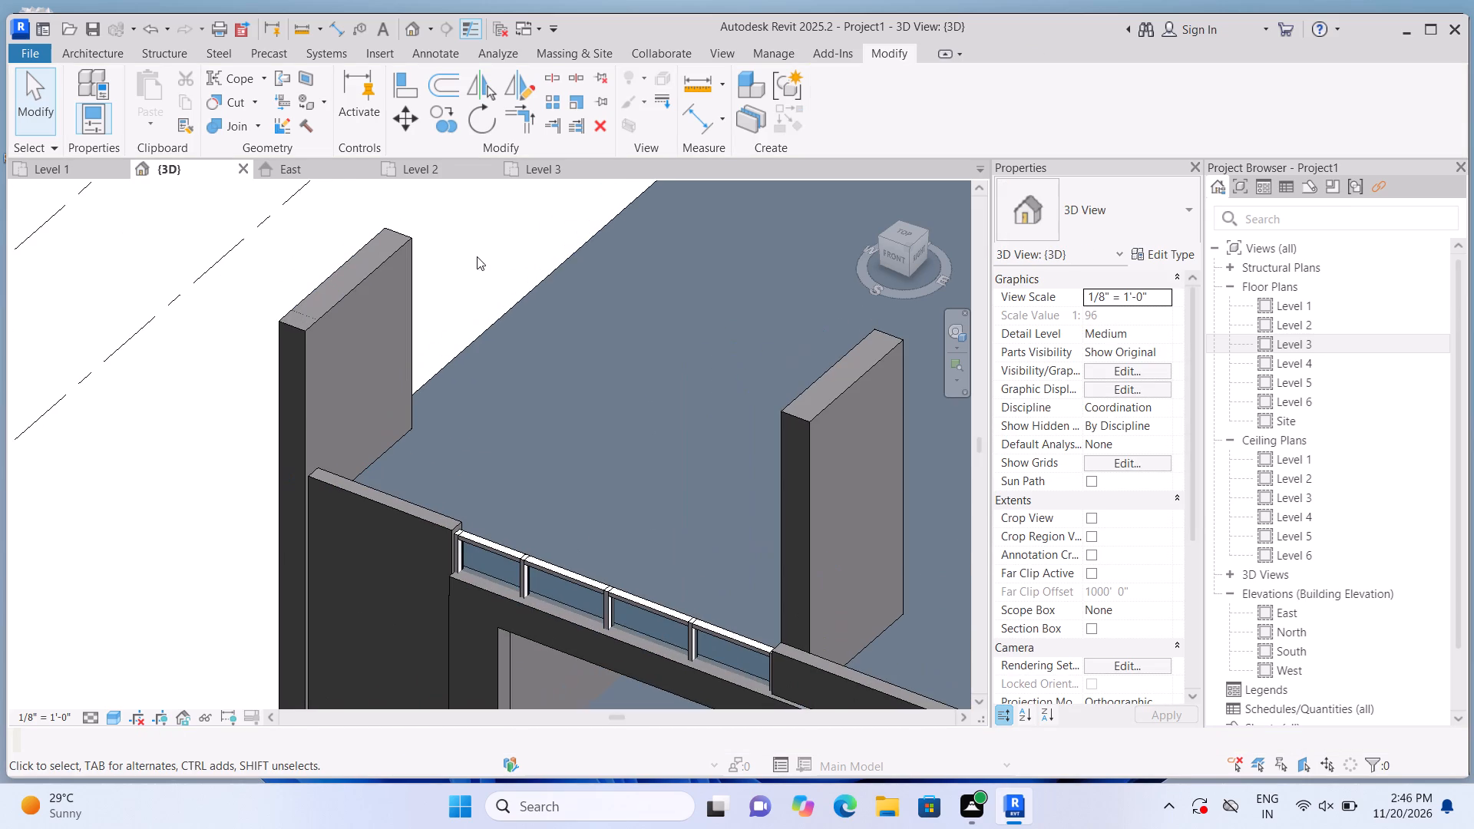
{"action": "left_click", "coordinate": [864, 442]}
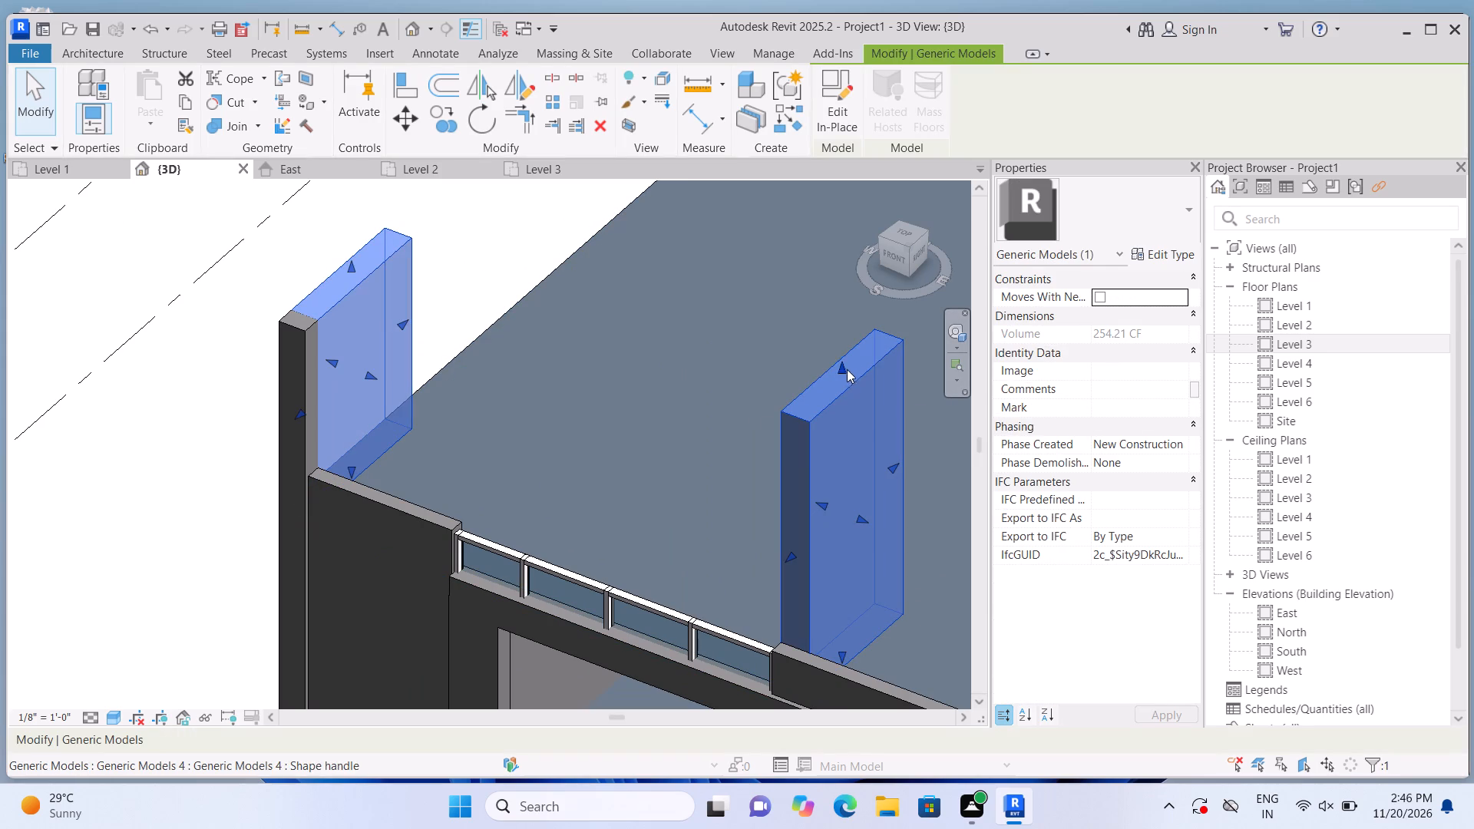
{"action": "left_click_drag", "start_coordinate": [841, 362], "coordinate": [848, 391]}
{"action": "left_click", "coordinate": [458, 252]}
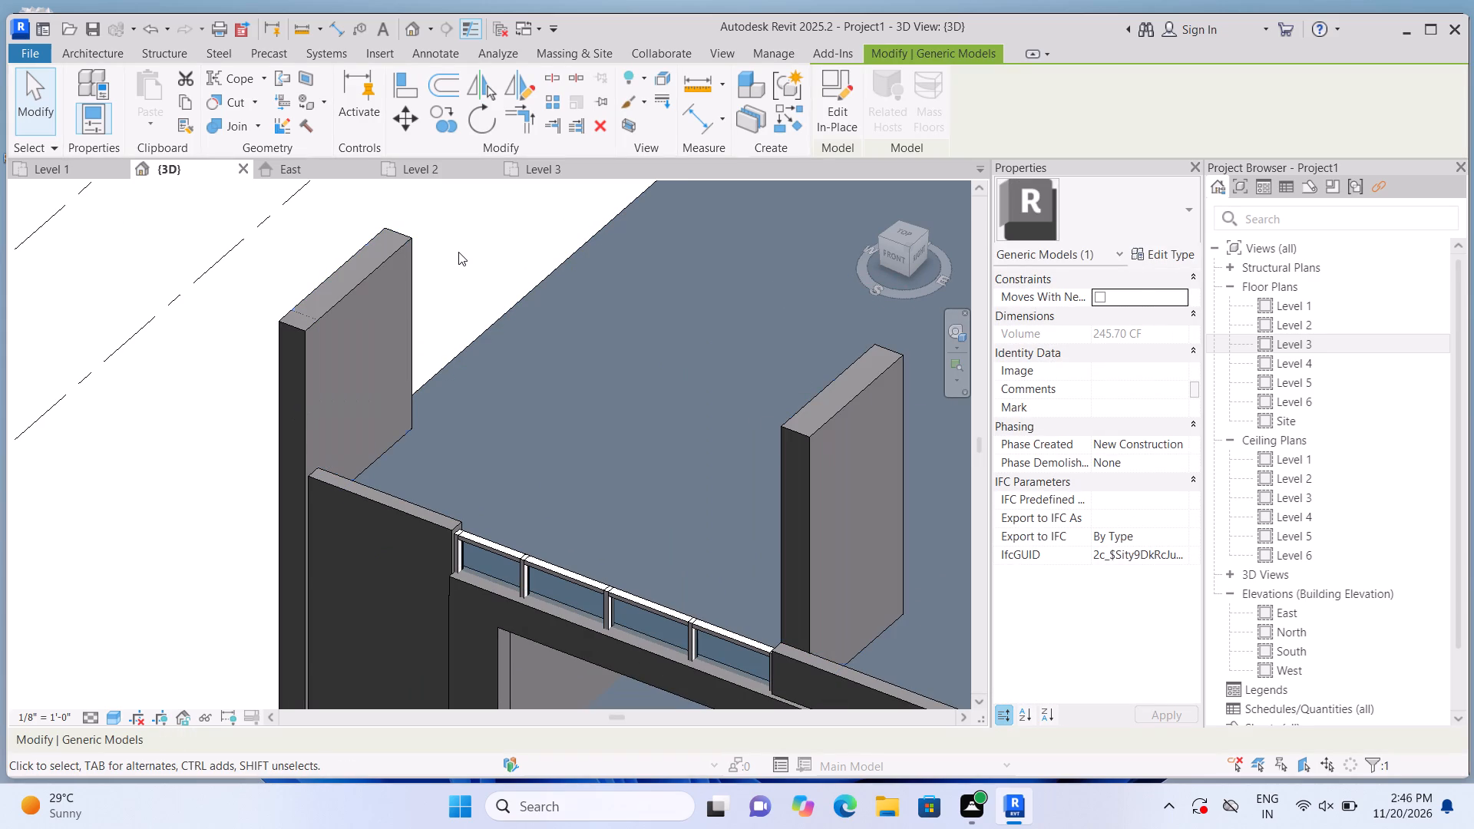
Start a new in-place model in the Generic Models category, accepting the default name.
{"action": "left_click", "coordinate": [121, 60]}
{"action": "left_click", "coordinate": [233, 124]}
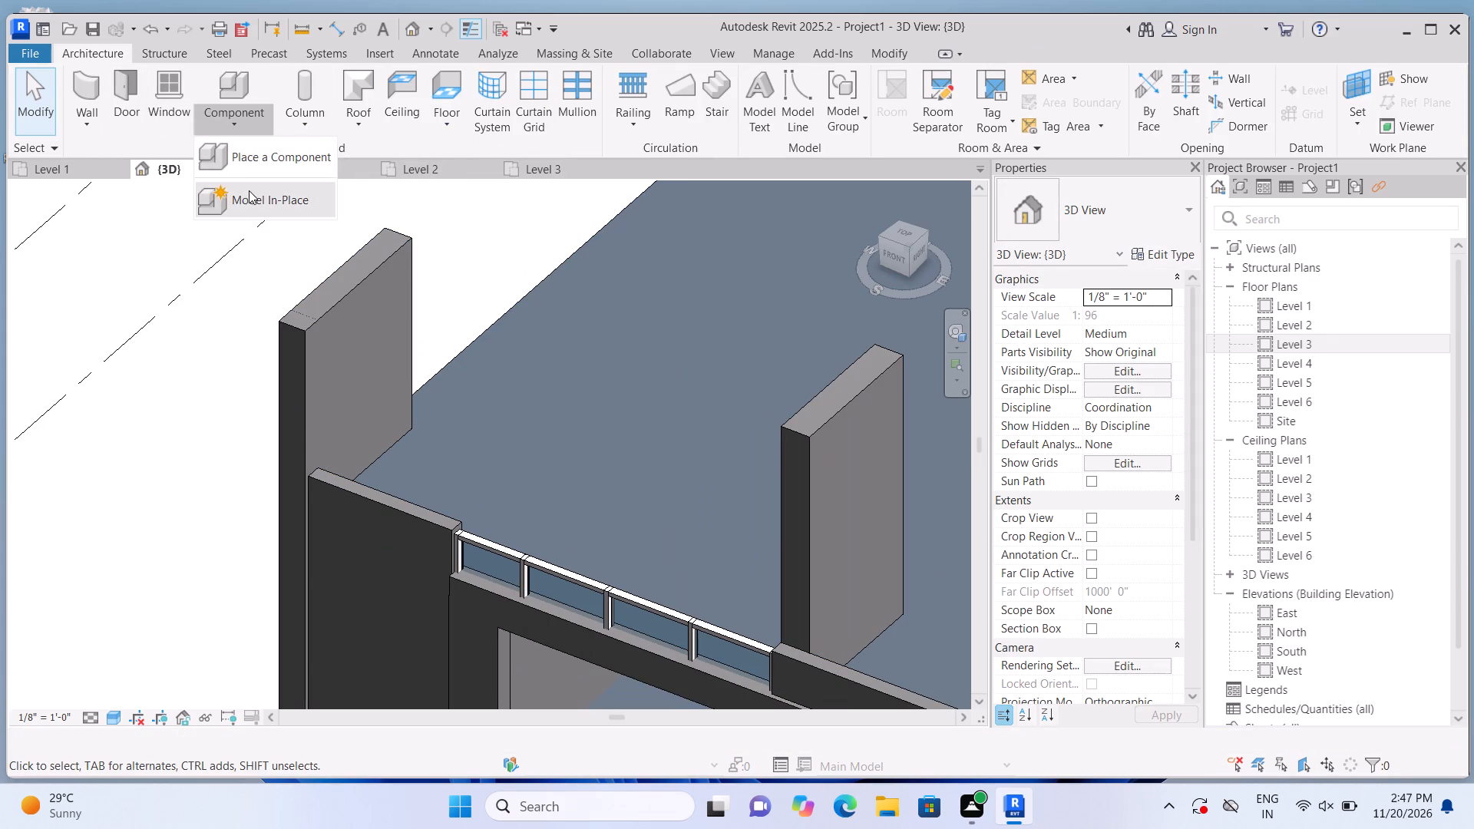
{"action": "left_click", "coordinate": [249, 192]}
{"action": "scroll", "coordinate": [712, 341], "scroll_direction": "down", "scroll_amount": 4}
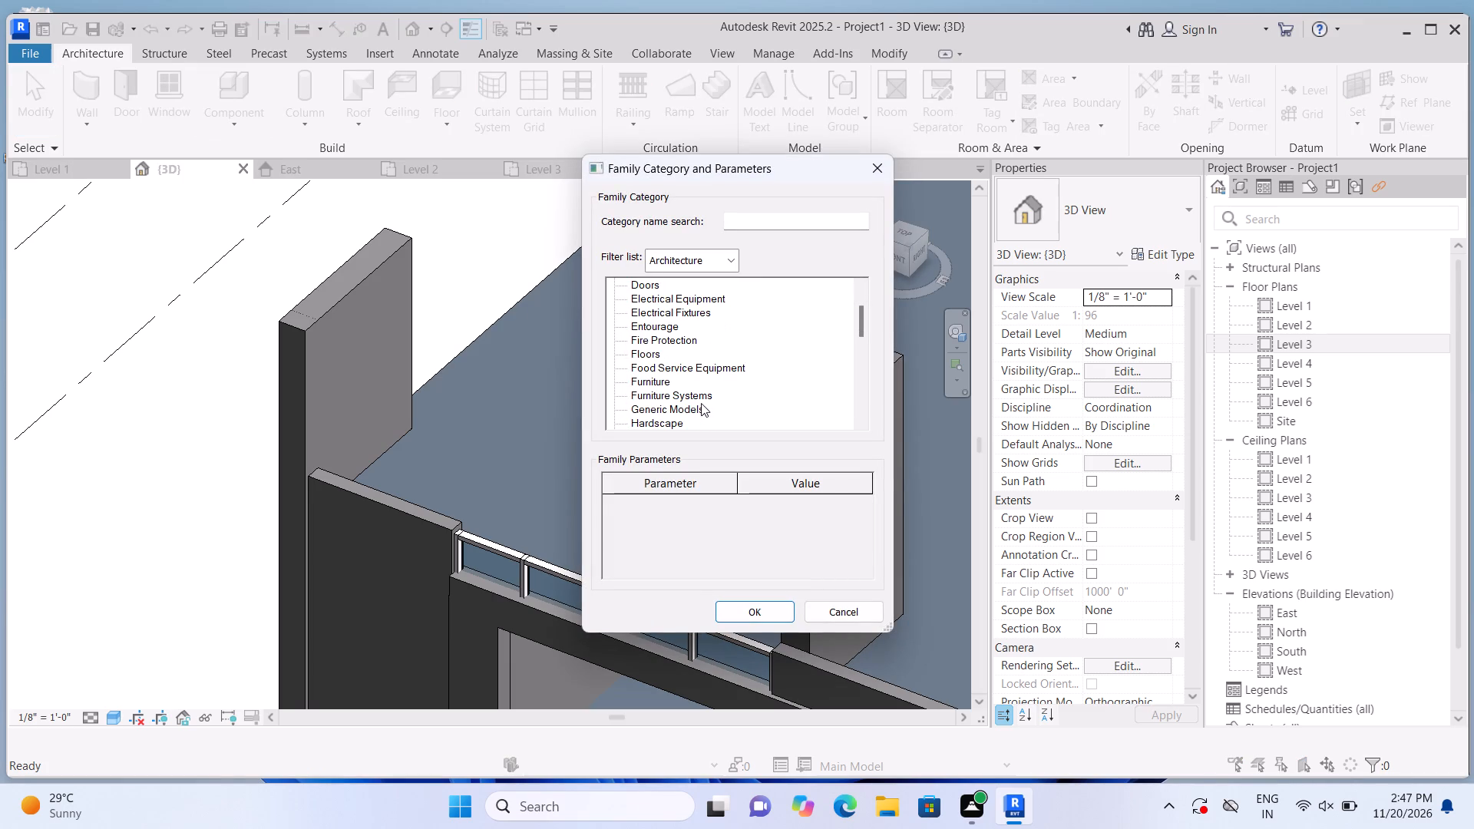
{"action": "left_click", "coordinate": [699, 408]}
{"action": "left_click", "coordinate": [762, 609]}
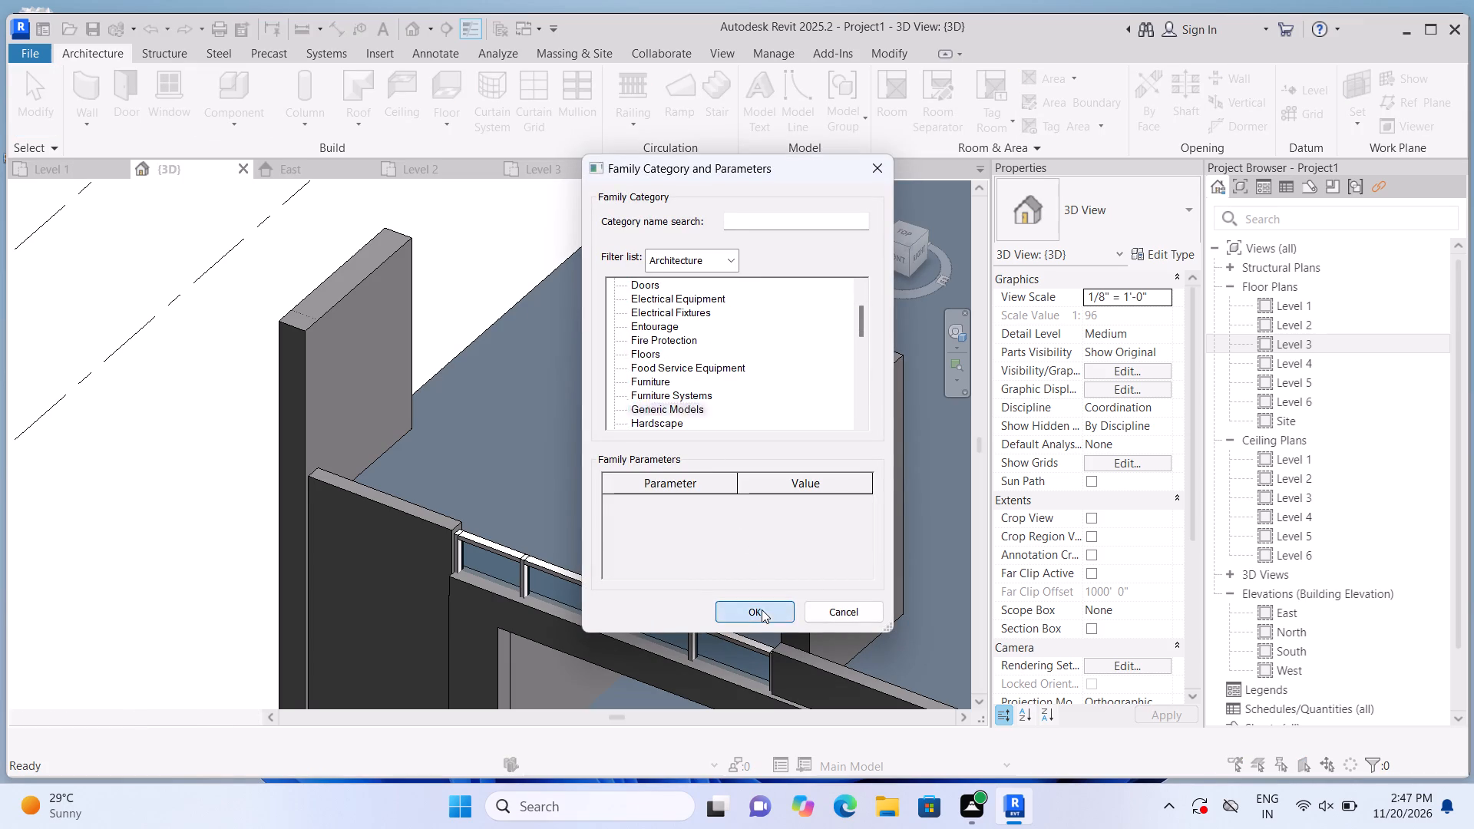
{"action": "left_click", "coordinate": [789, 433]}
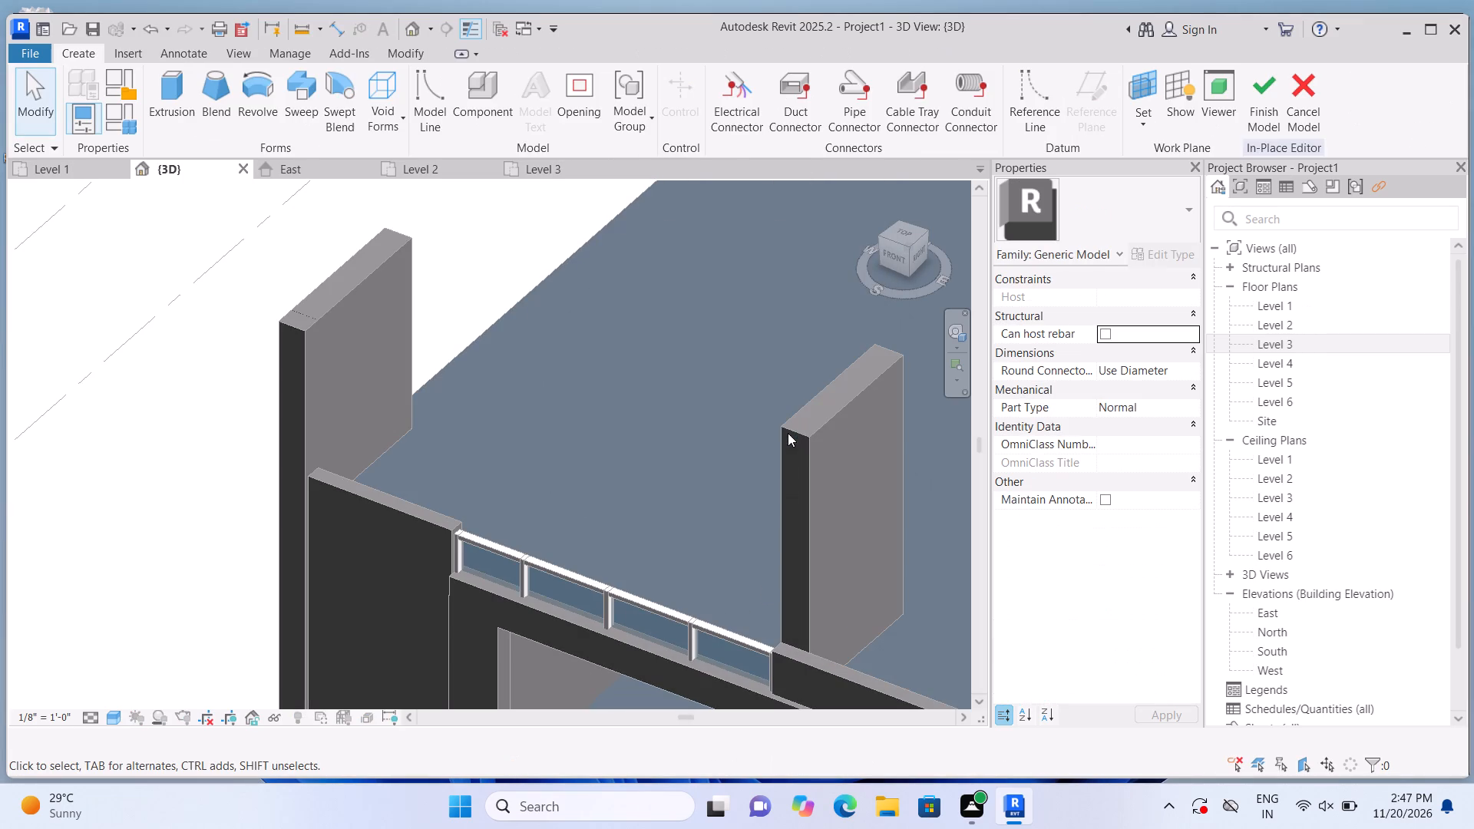
Extrude a rectangle 1' 0" deep on the top face of the tall corner slab, covering the slab and column tops.
{"action": "left_click", "coordinate": [178, 104]}
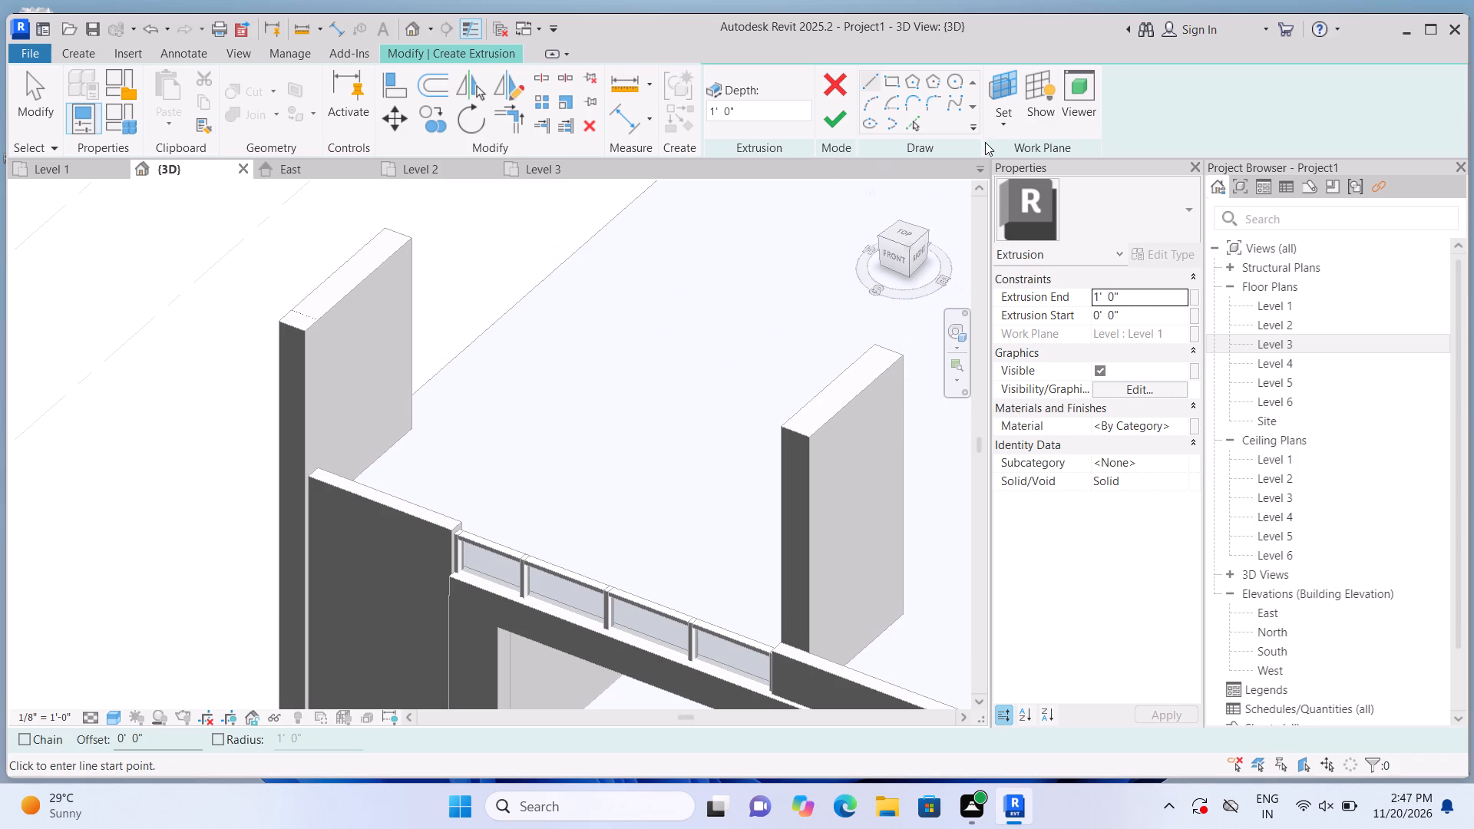
{"action": "left_click", "coordinate": [1014, 111]}
{"action": "left_click", "coordinate": [1032, 183]}
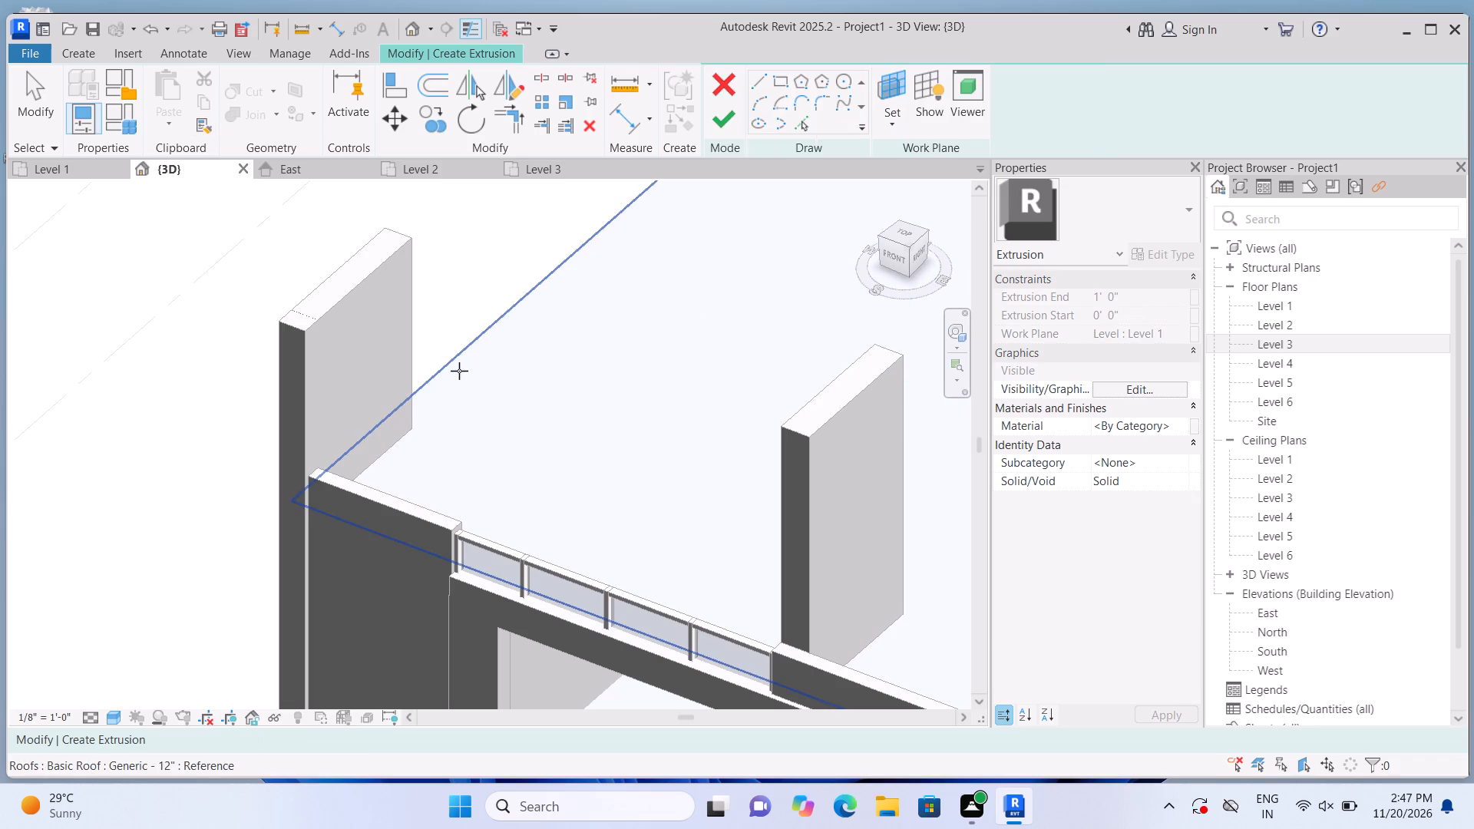
{"action": "left_click", "coordinate": [362, 271]}
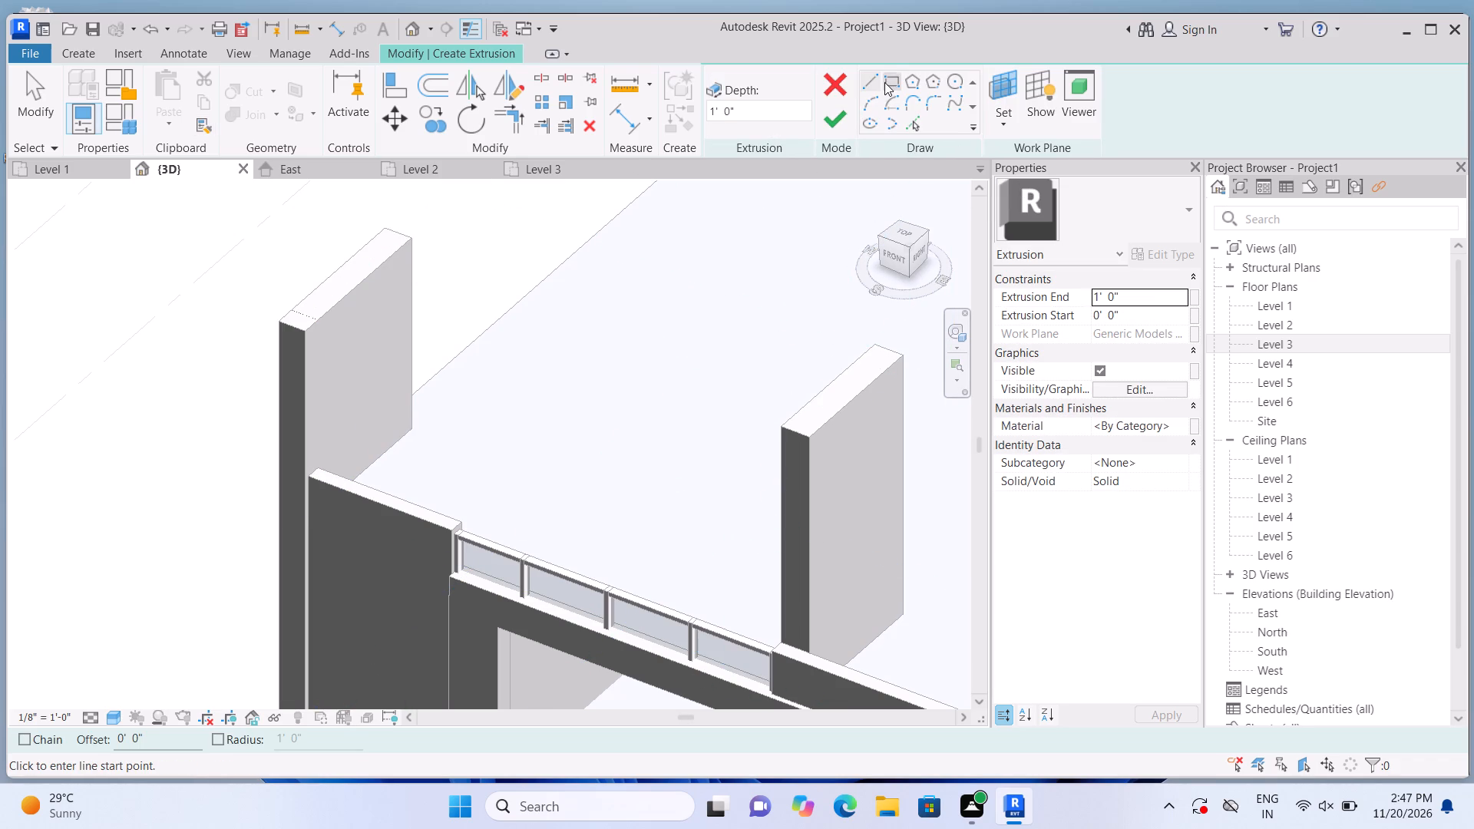
{"action": "left_click", "coordinate": [886, 81]}
{"action": "left_click", "coordinate": [284, 322]}
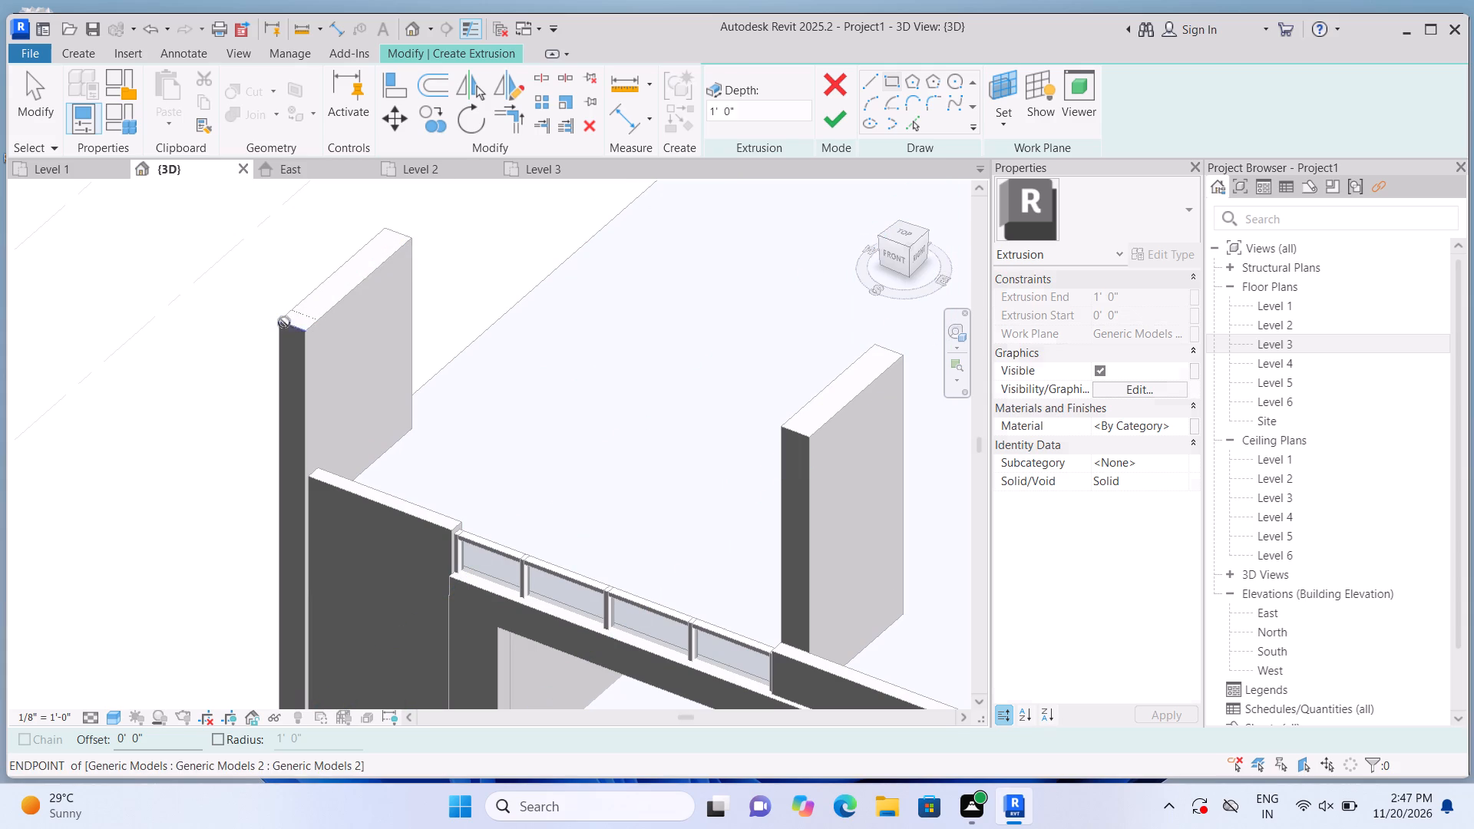
{"action": "left_click", "coordinate": [416, 237]}
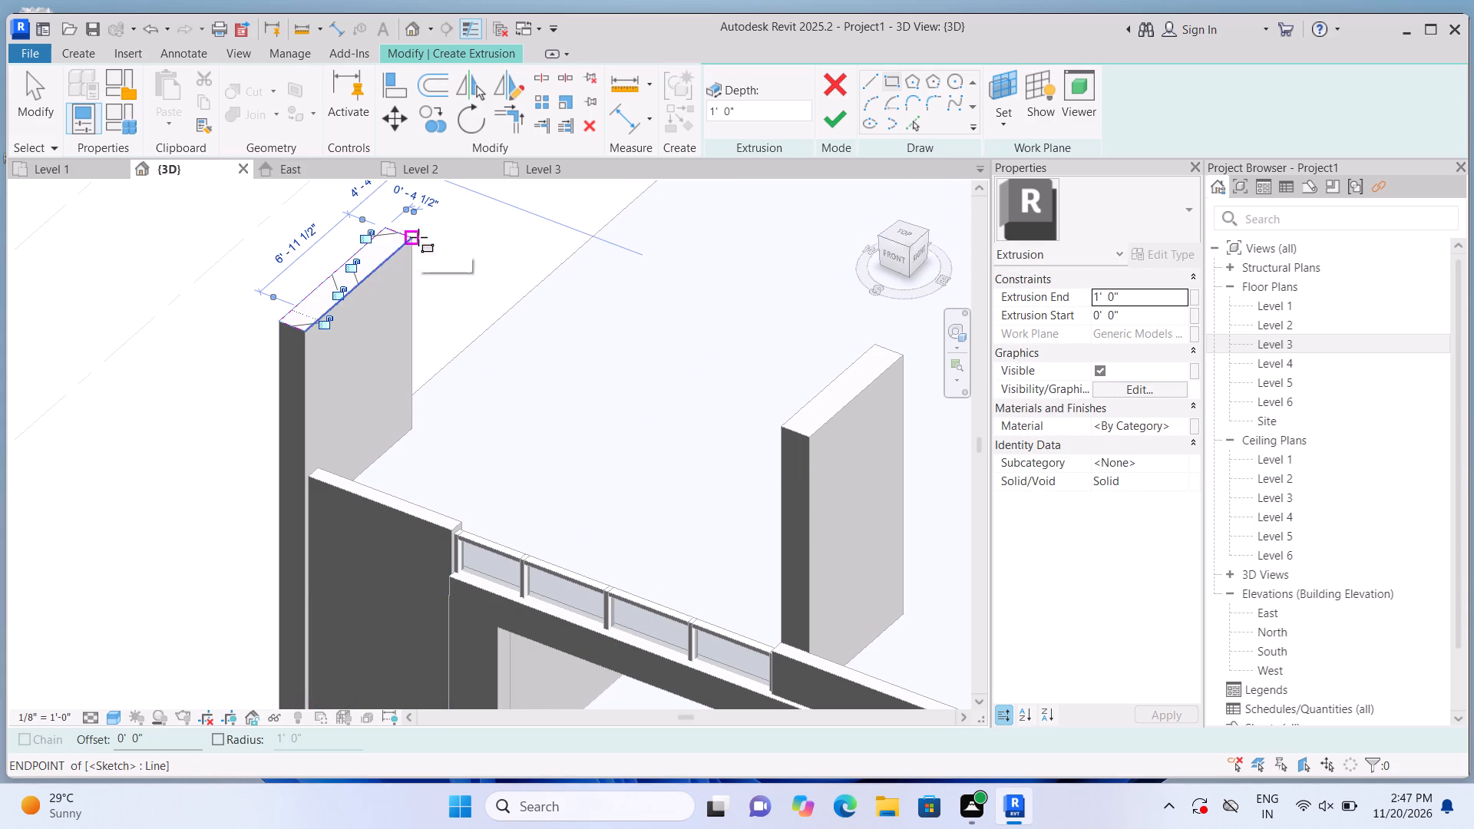
{"action": "left_click", "coordinate": [832, 124]}
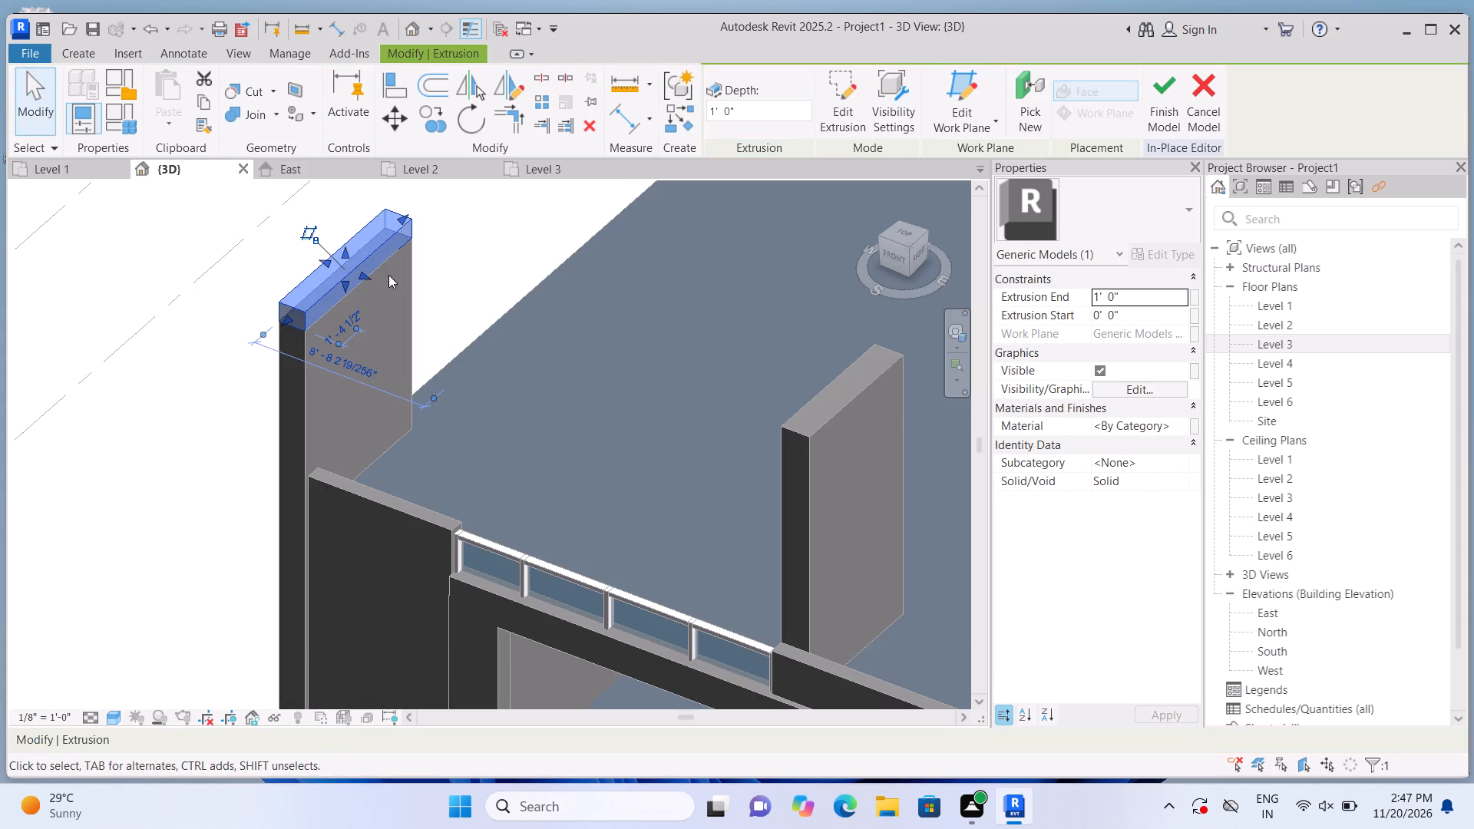
Stretch the new extrusion's inner side face across to the tall inner roof slab and finish the in-place model.
{"action": "left_click_drag", "start_coordinate": [359, 272], "coordinate": [411, 295]}
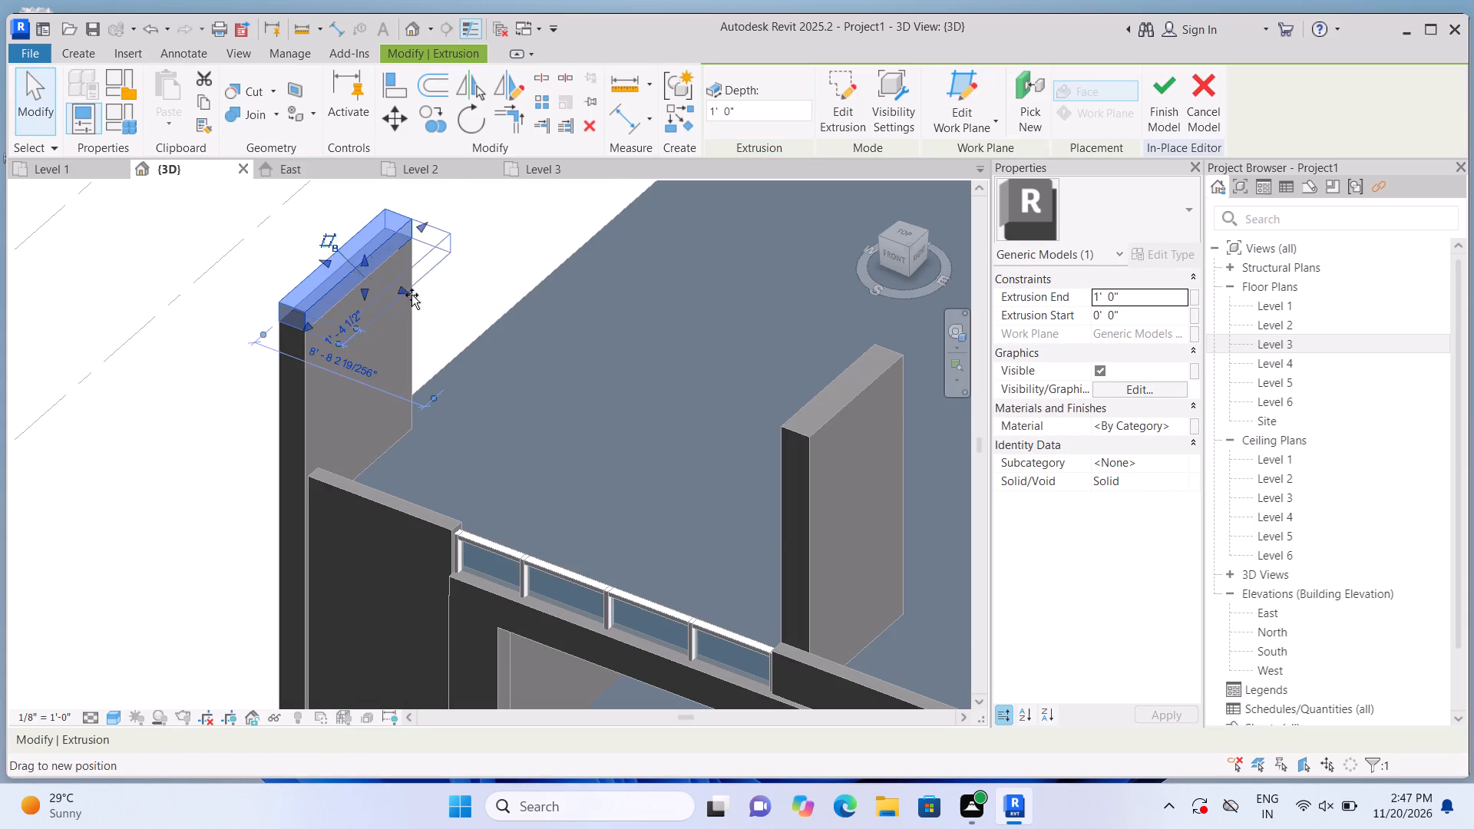
{"action": "left_click_drag", "start_coordinate": [411, 295], "coordinate": [864, 374]}
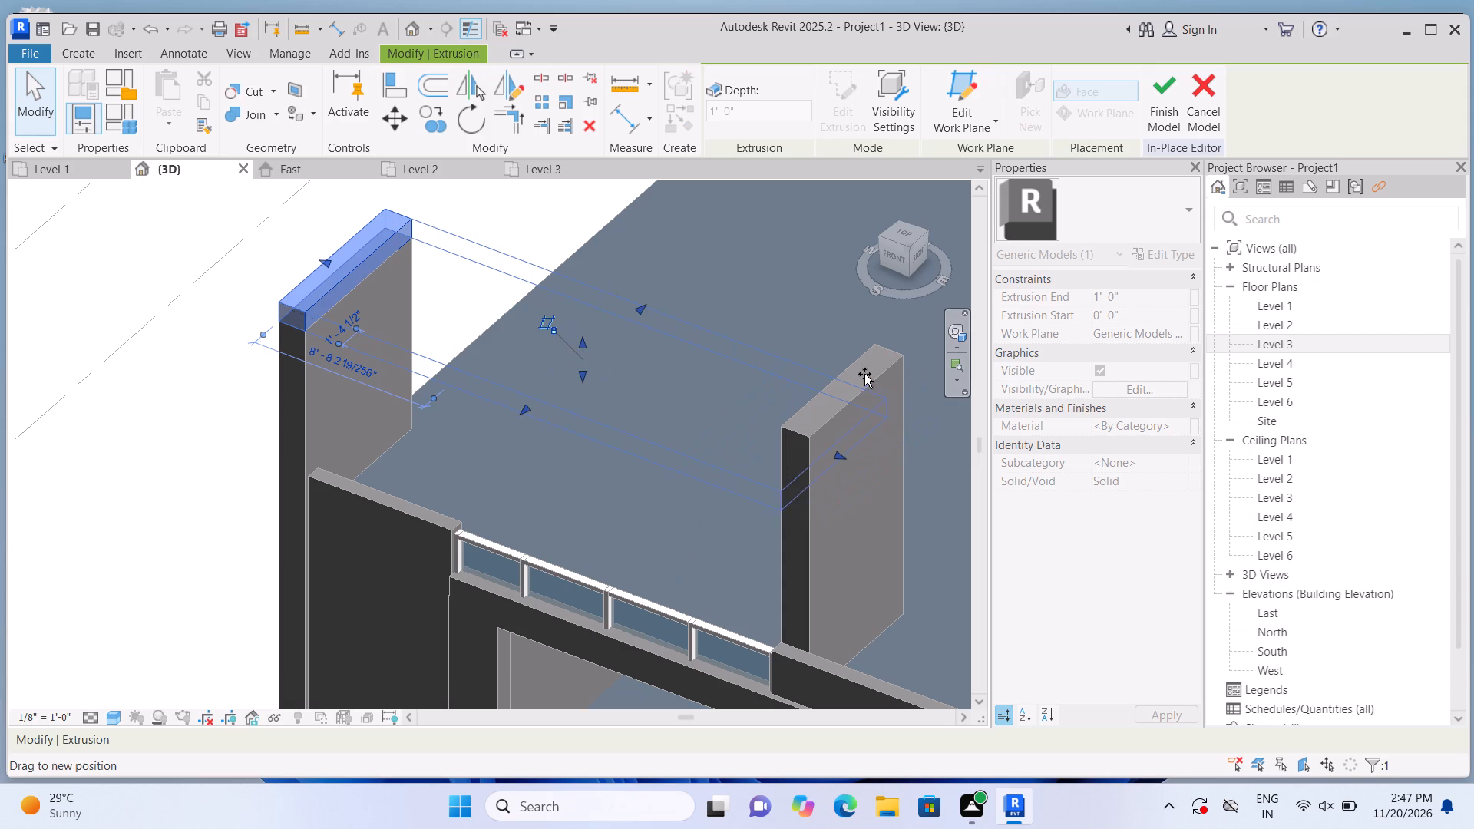
{"action": "left_click_drag", "start_coordinate": [864, 374], "coordinate": [863, 374]}
{"action": "scroll", "coordinate": [812, 384], "scroll_direction": "down", "scroll_amount": 4}
{"action": "scroll", "coordinate": [833, 445], "scroll_direction": "up", "scroll_amount": 2}
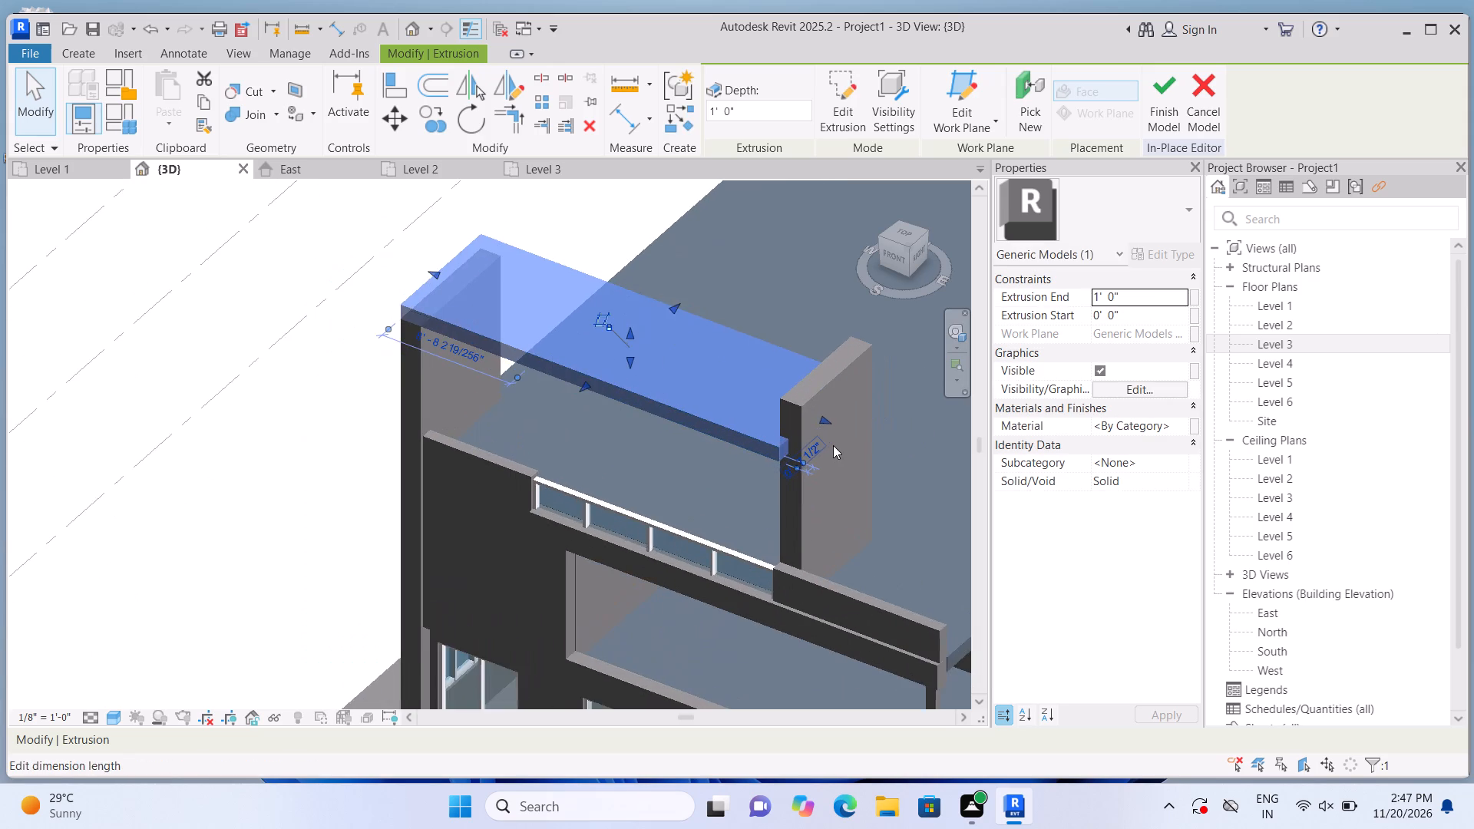
{"action": "scroll", "coordinate": [833, 445], "scroll_direction": "up", "scroll_amount": 1}
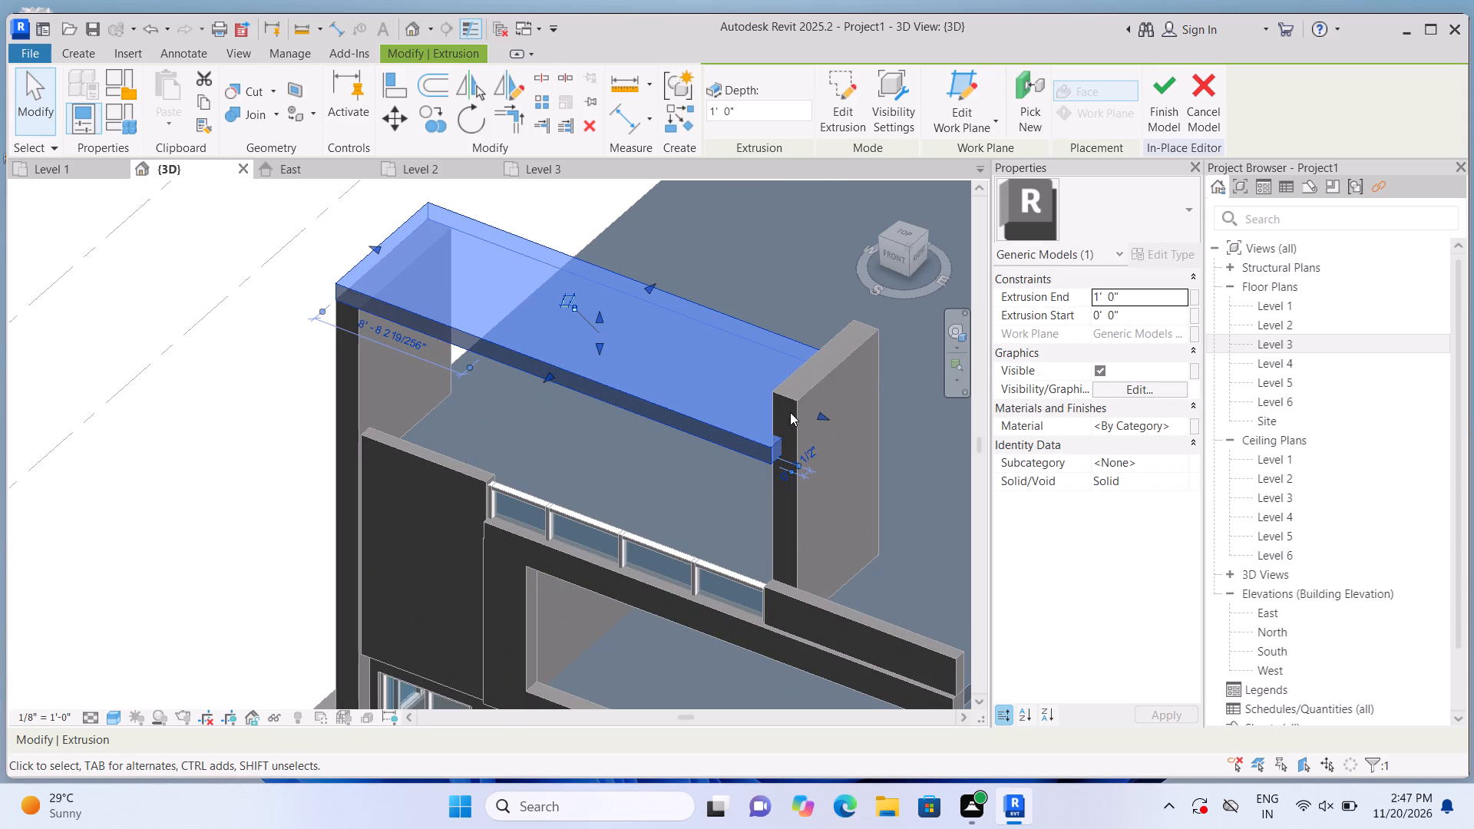
{"action": "key", "text": "Escape"}
{"action": "left_click", "coordinate": [722, 121]}
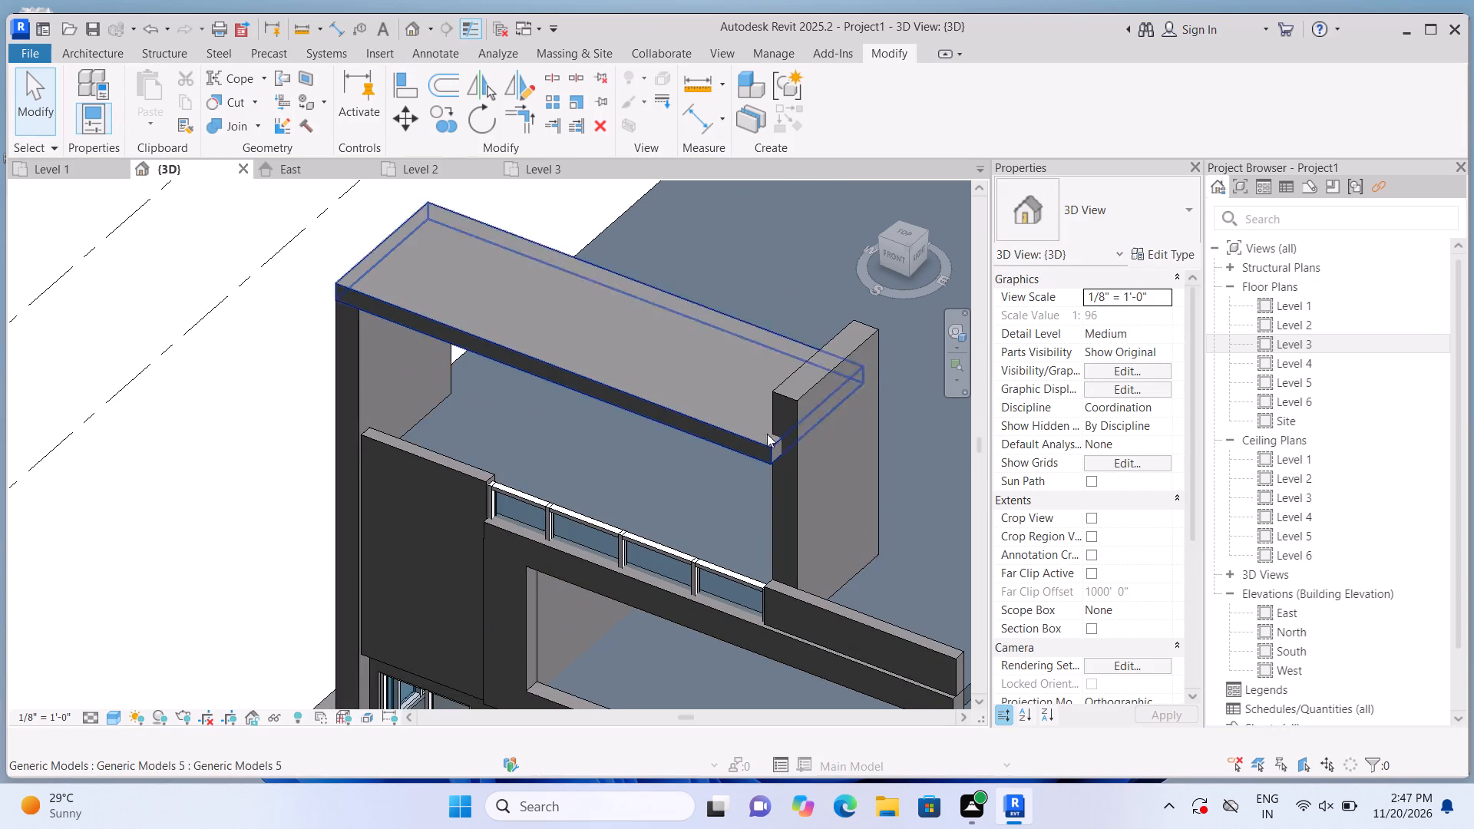
Lower the tops of the paired tall roof slabs to just below the canopy slab using their shape handle.
{"action": "scroll", "coordinate": [775, 446], "scroll_direction": "up", "scroll_amount": 1}
{"action": "left_click", "coordinate": [825, 438]}
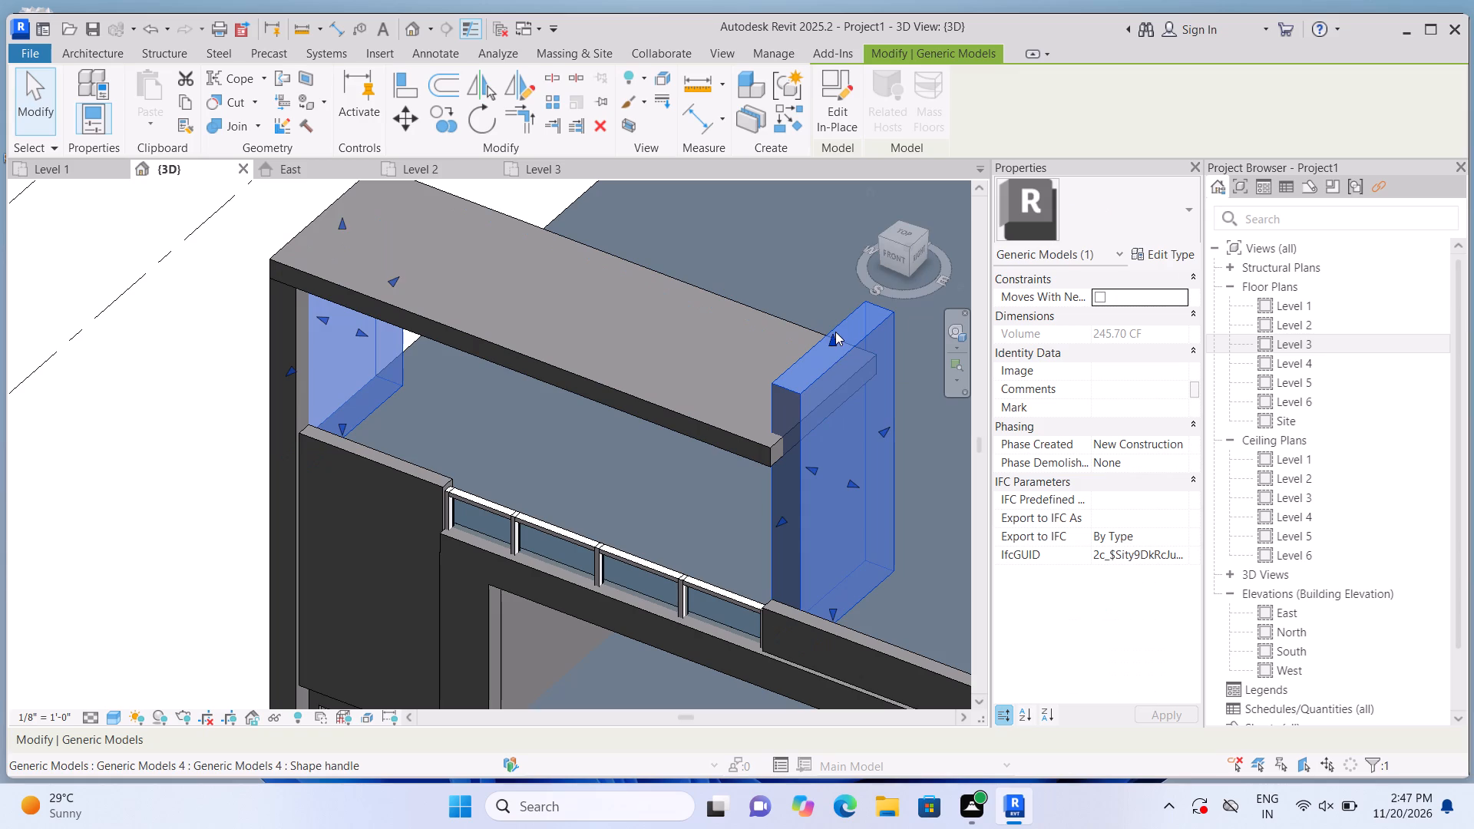
{"action": "left_click_drag", "start_coordinate": [835, 332], "coordinate": [838, 426]}
Stretch the canopy slab's inner end outward over the top of the tall inner roof slab.
{"action": "scroll", "coordinate": [837, 426], "scroll_direction": "up", "scroll_amount": 3}
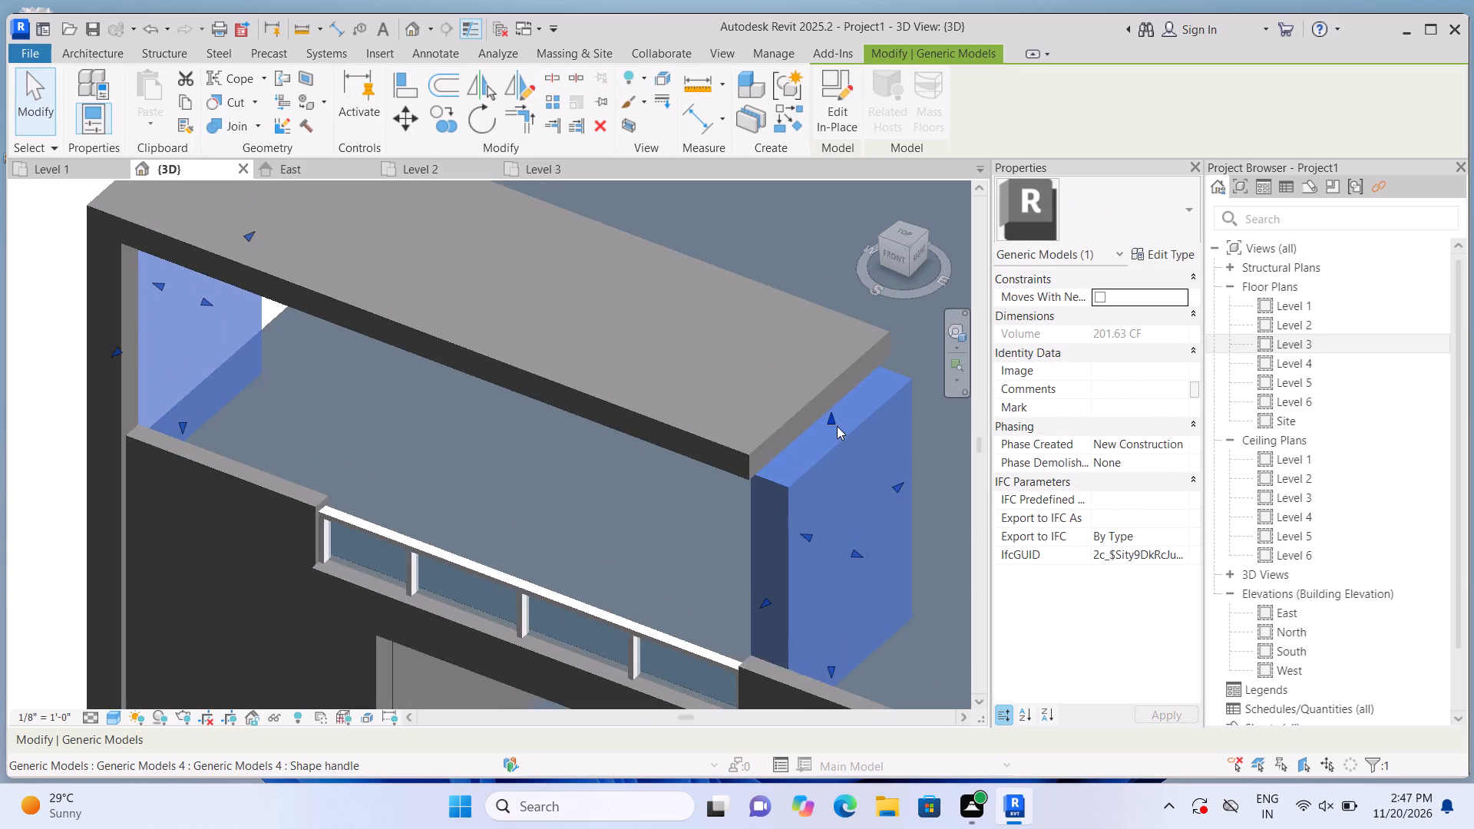
{"action": "left_click", "coordinate": [797, 403]}
{"action": "left_click_drag", "start_coordinate": [823, 399], "coordinate": [856, 414]}
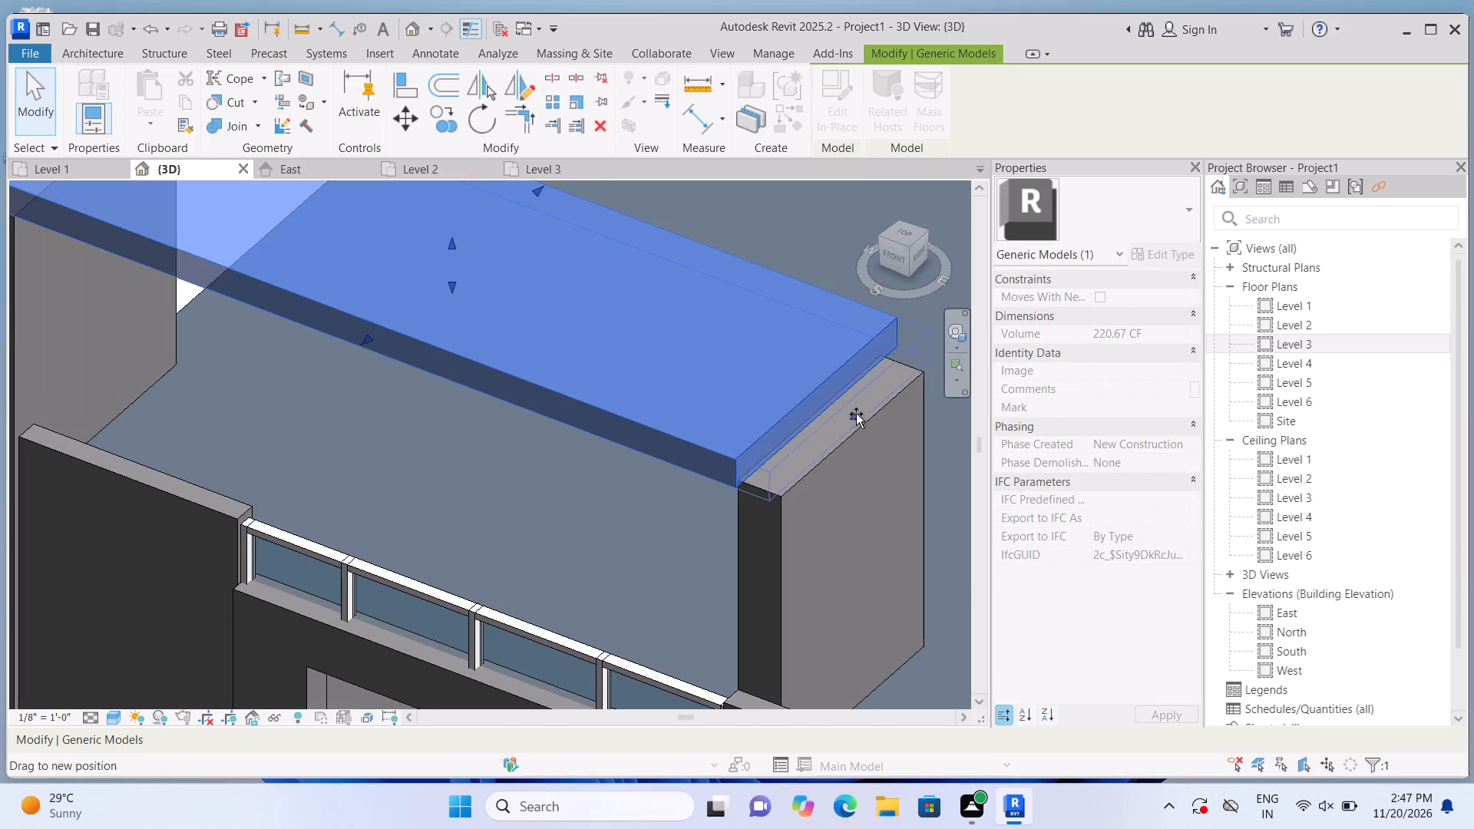
{"action": "left_click_drag", "start_coordinate": [856, 414], "coordinate": [855, 414]}
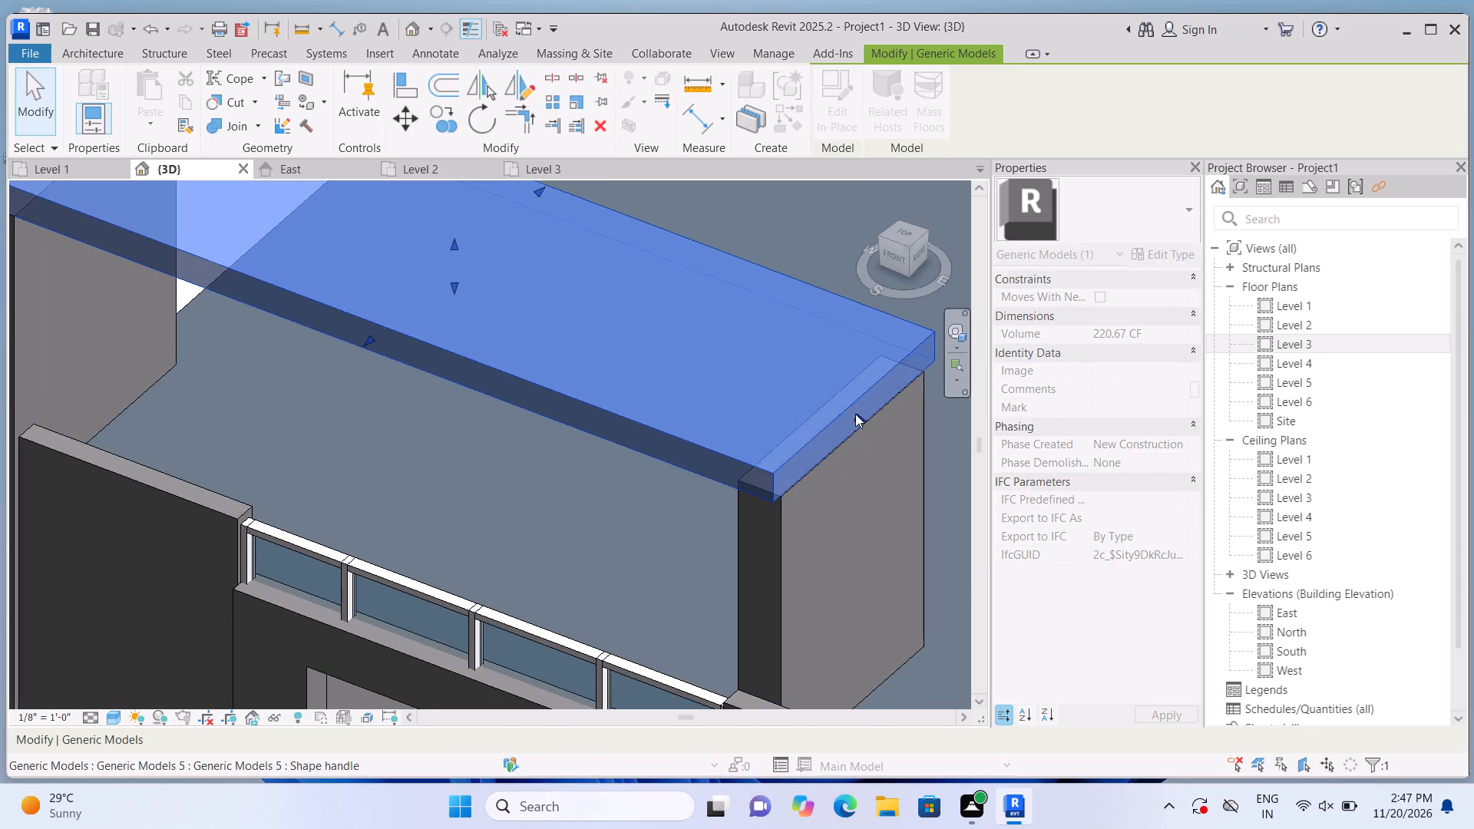
{"action": "scroll", "coordinate": [848, 439], "scroll_direction": "down", "scroll_amount": 3}
{"action": "left_click", "coordinate": [154, 481]}
{"action": "scroll", "coordinate": [154, 481], "scroll_direction": "down", "scroll_amount": 3}
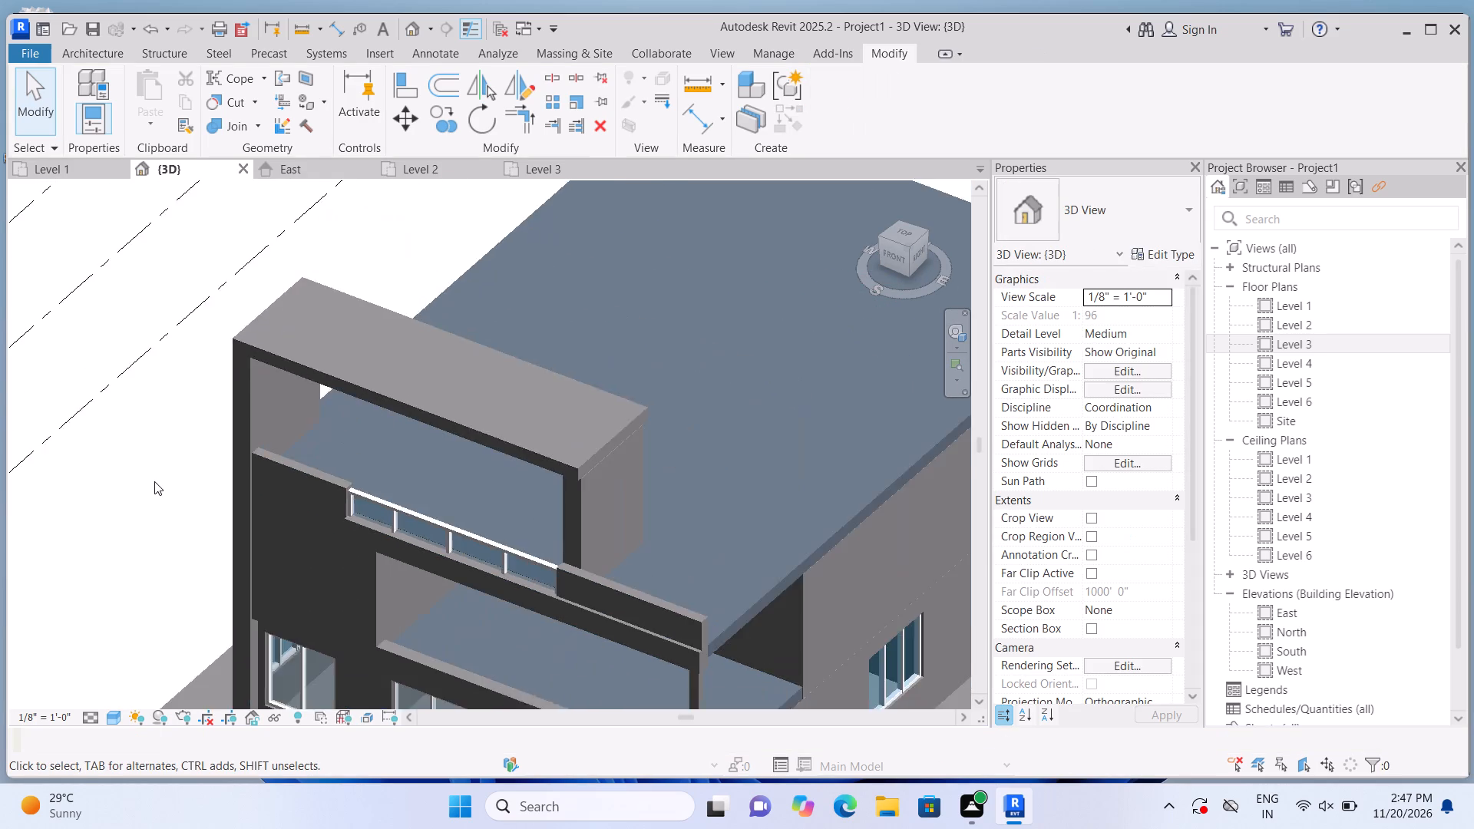
{"action": "scroll", "coordinate": [154, 481], "scroll_direction": "down", "scroll_amount": 4}
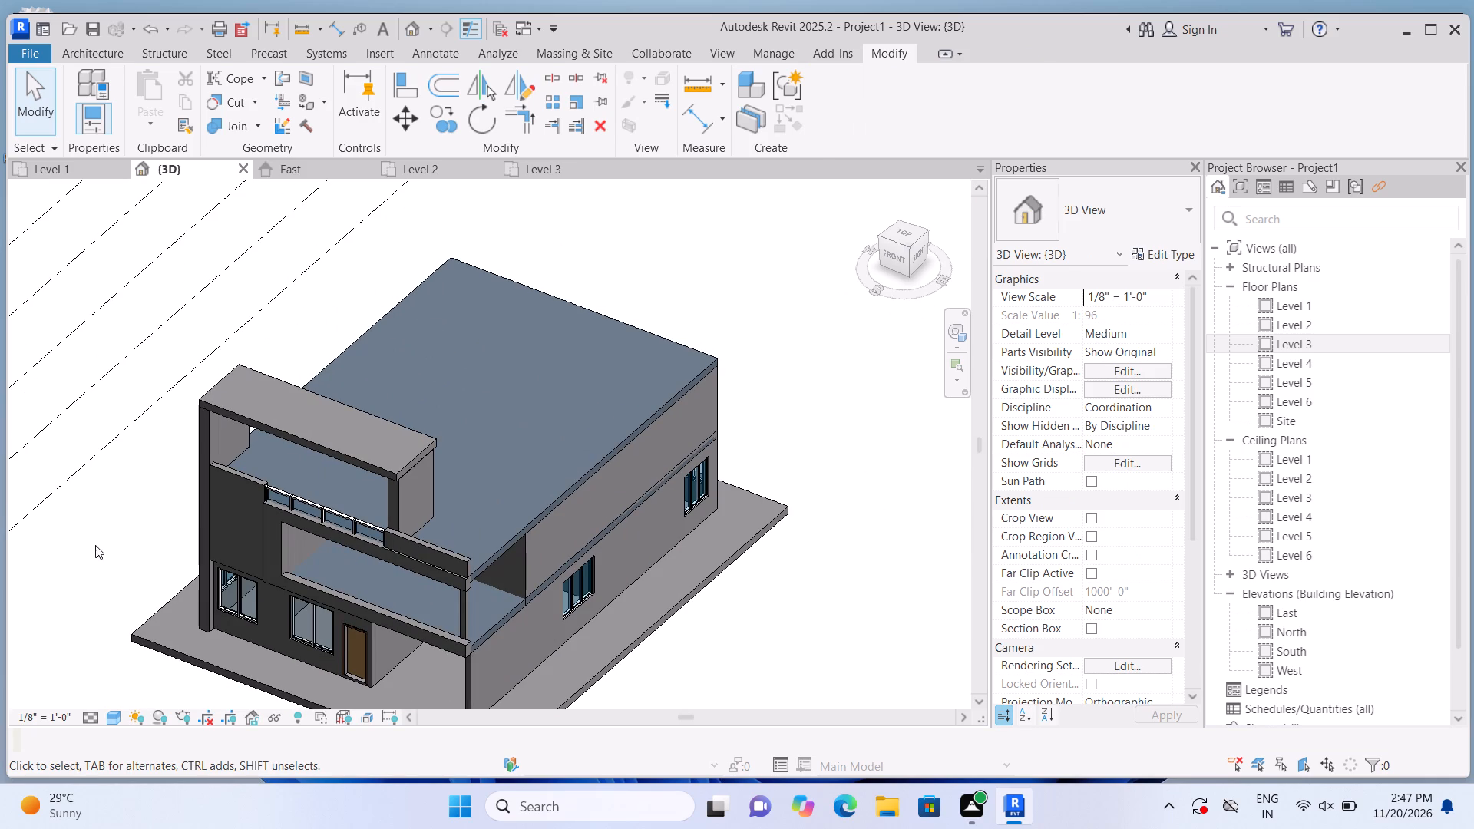
Pull the canopy slab's front face slightly forward toward the front of the corner column.
{"action": "middle_click_drag", "start_coordinate": [157, 558], "coordinate": [141, 465], "text": "shift"}
{"action": "middle_click_drag", "start_coordinate": [92, 514], "coordinate": [246, 543], "text": "shift"}
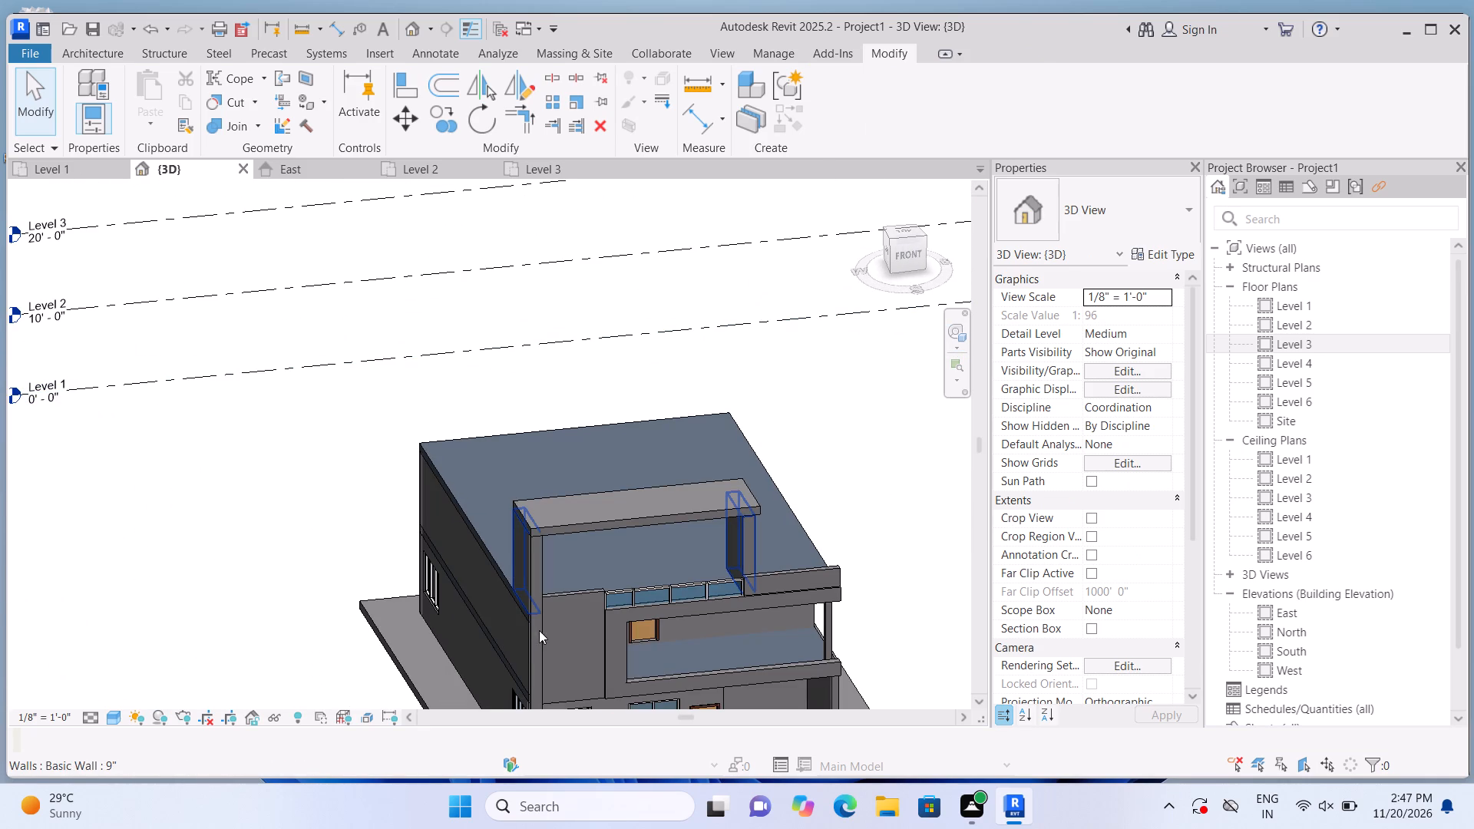
{"action": "left_click_drag", "start_coordinate": [484, 606], "coordinate": [471, 576]}
{"action": "scroll", "coordinate": [664, 618], "scroll_direction": "up", "scroll_amount": 2}
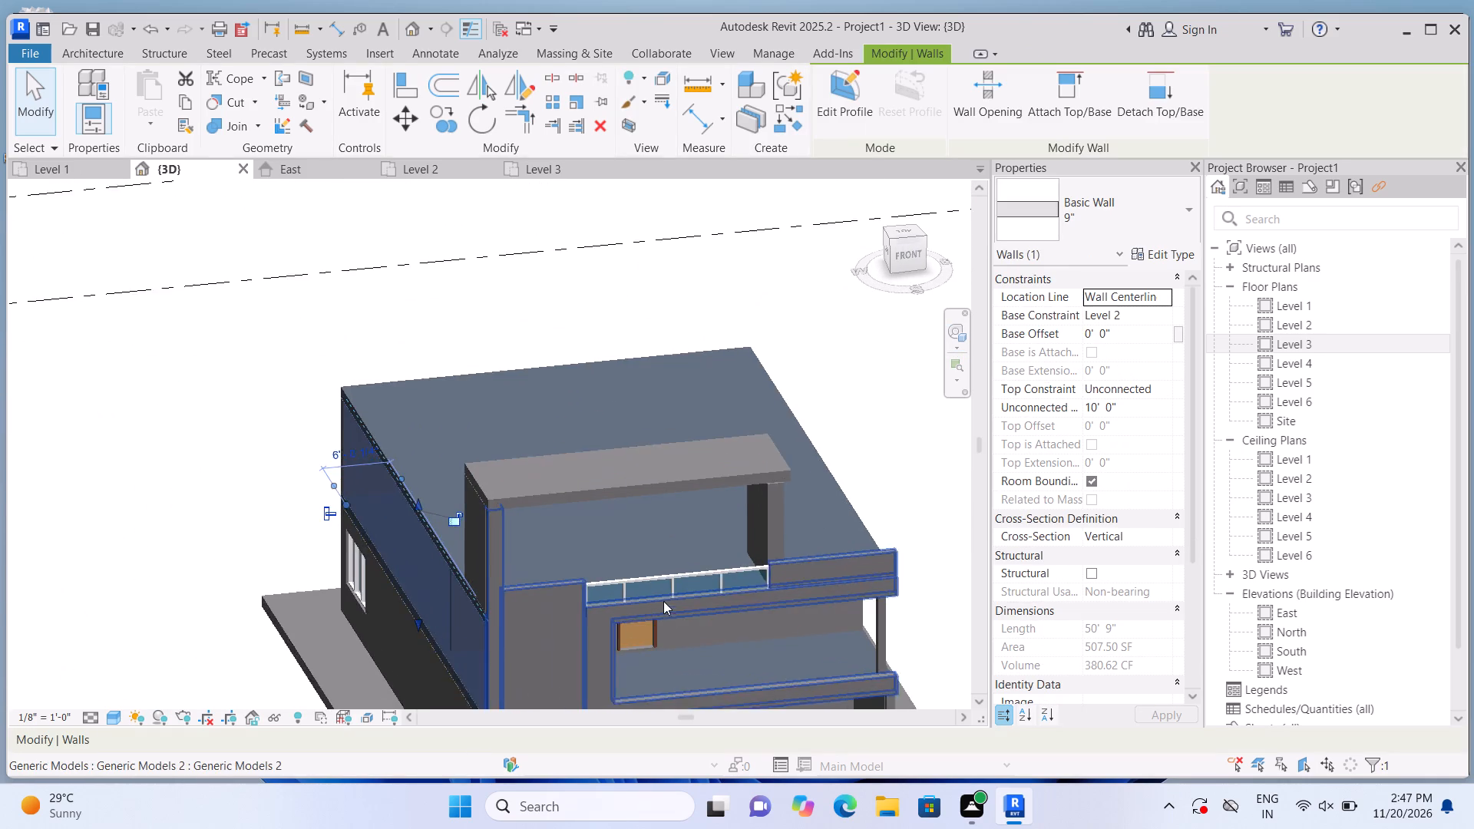
{"action": "scroll", "coordinate": [663, 601], "scroll_direction": "up", "scroll_amount": 4}
{"action": "left_click", "coordinate": [820, 443]}
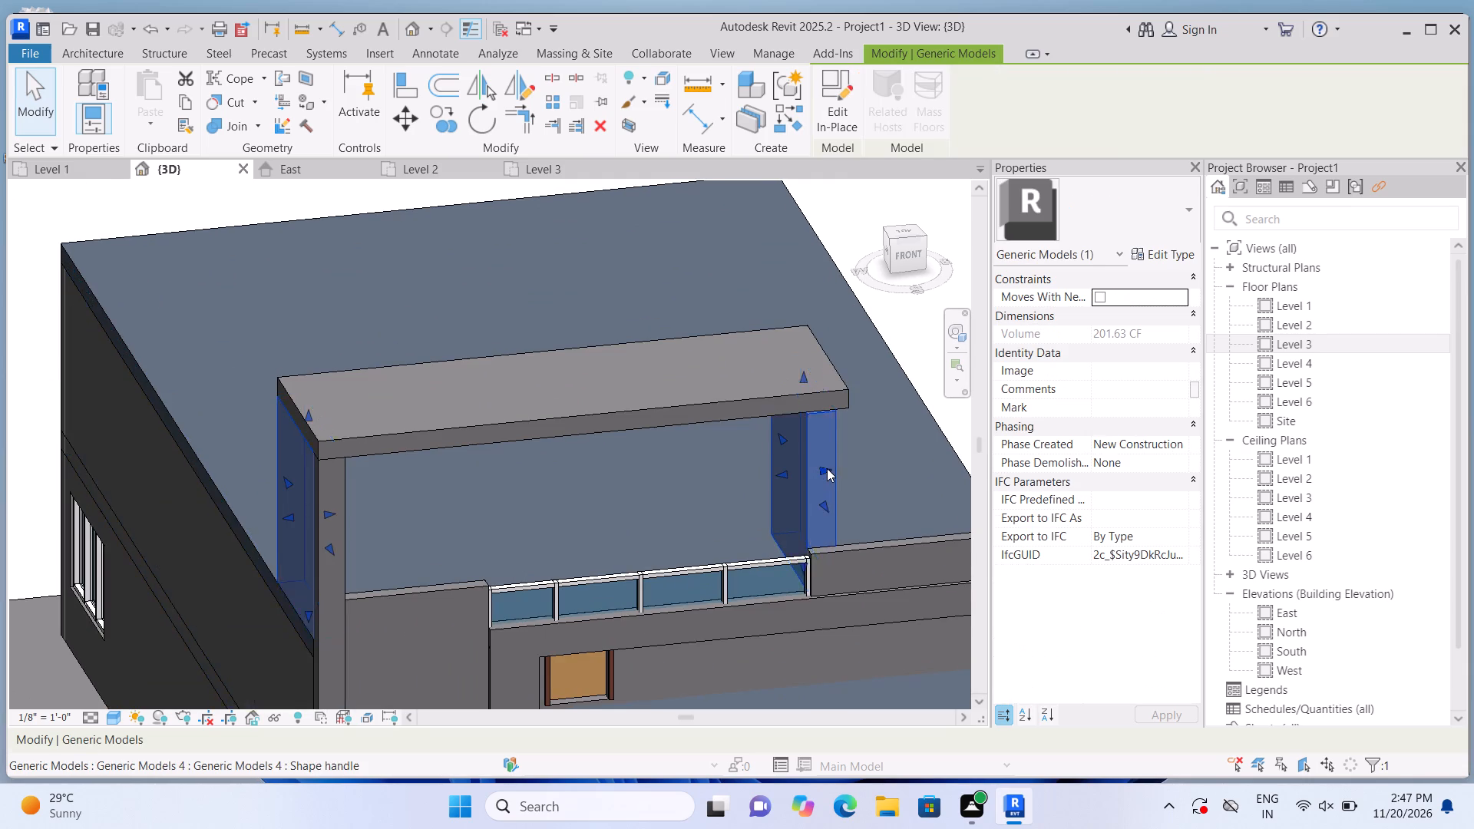
{"action": "scroll", "coordinate": [827, 468], "scroll_direction": "up", "scroll_amount": 2}
{"action": "left_click", "coordinate": [822, 514]}
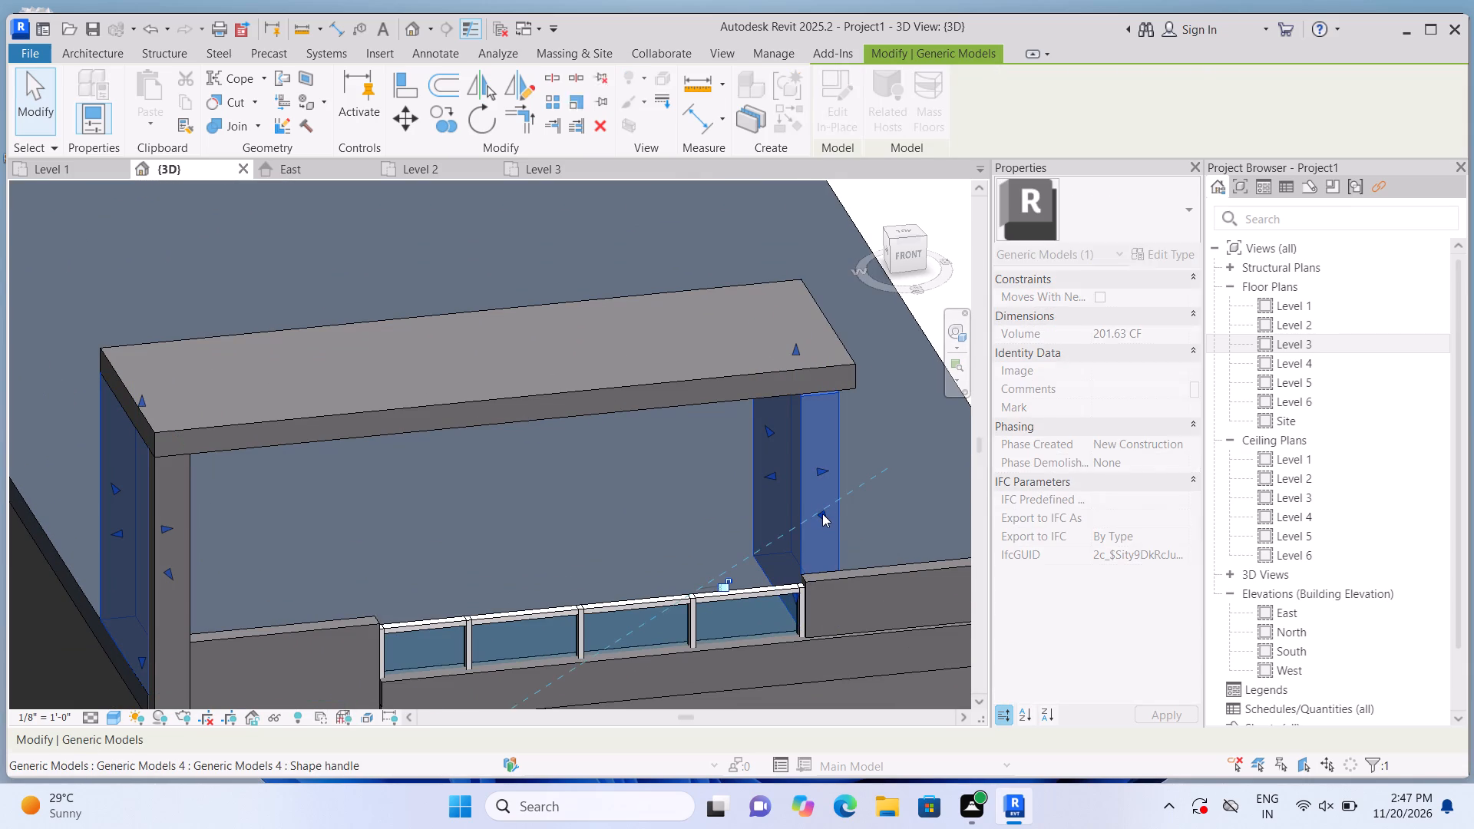
{"action": "left_click", "coordinate": [814, 376]}
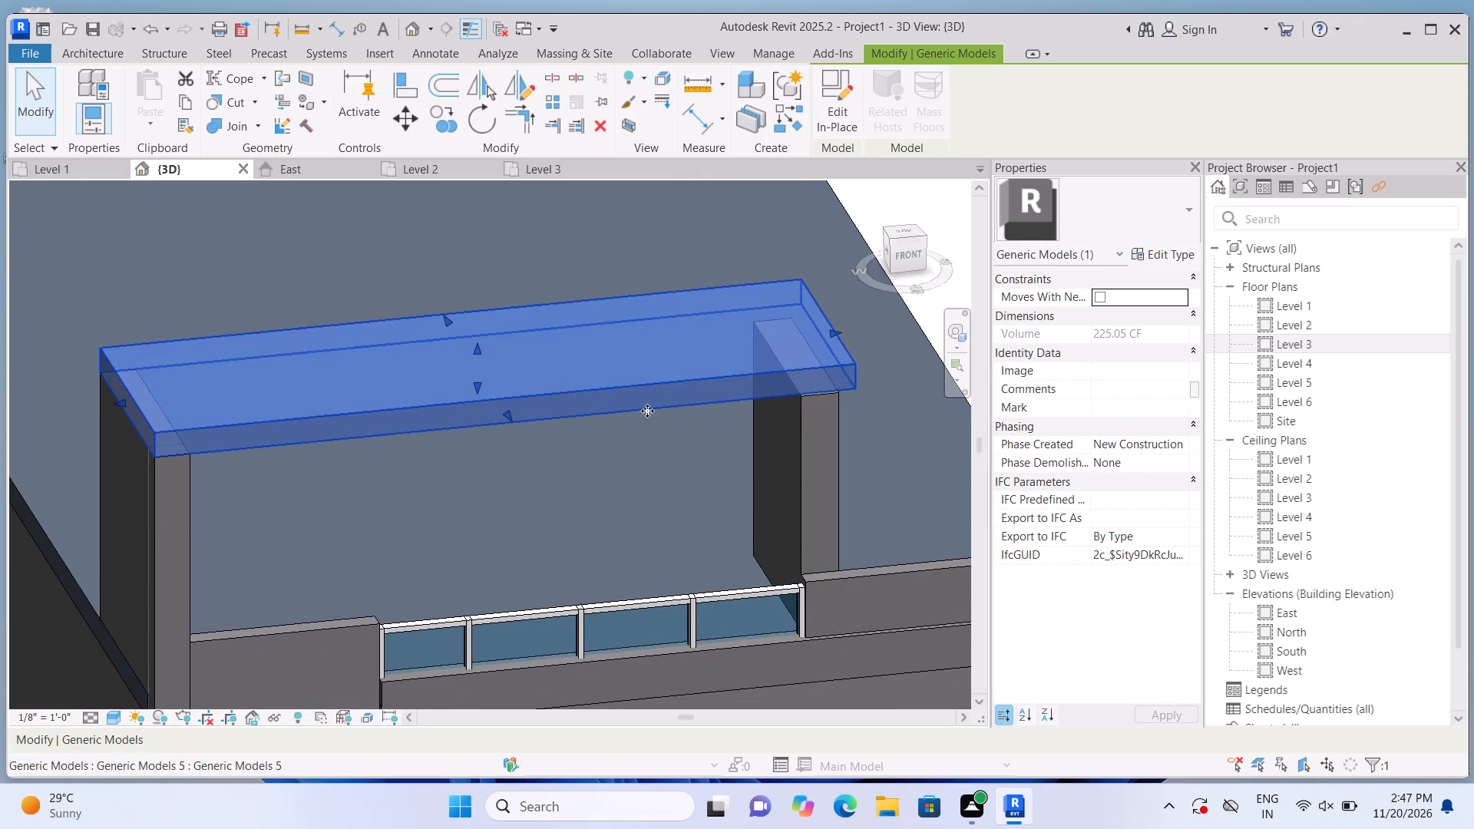
{"action": "left_click", "coordinate": [506, 418]}
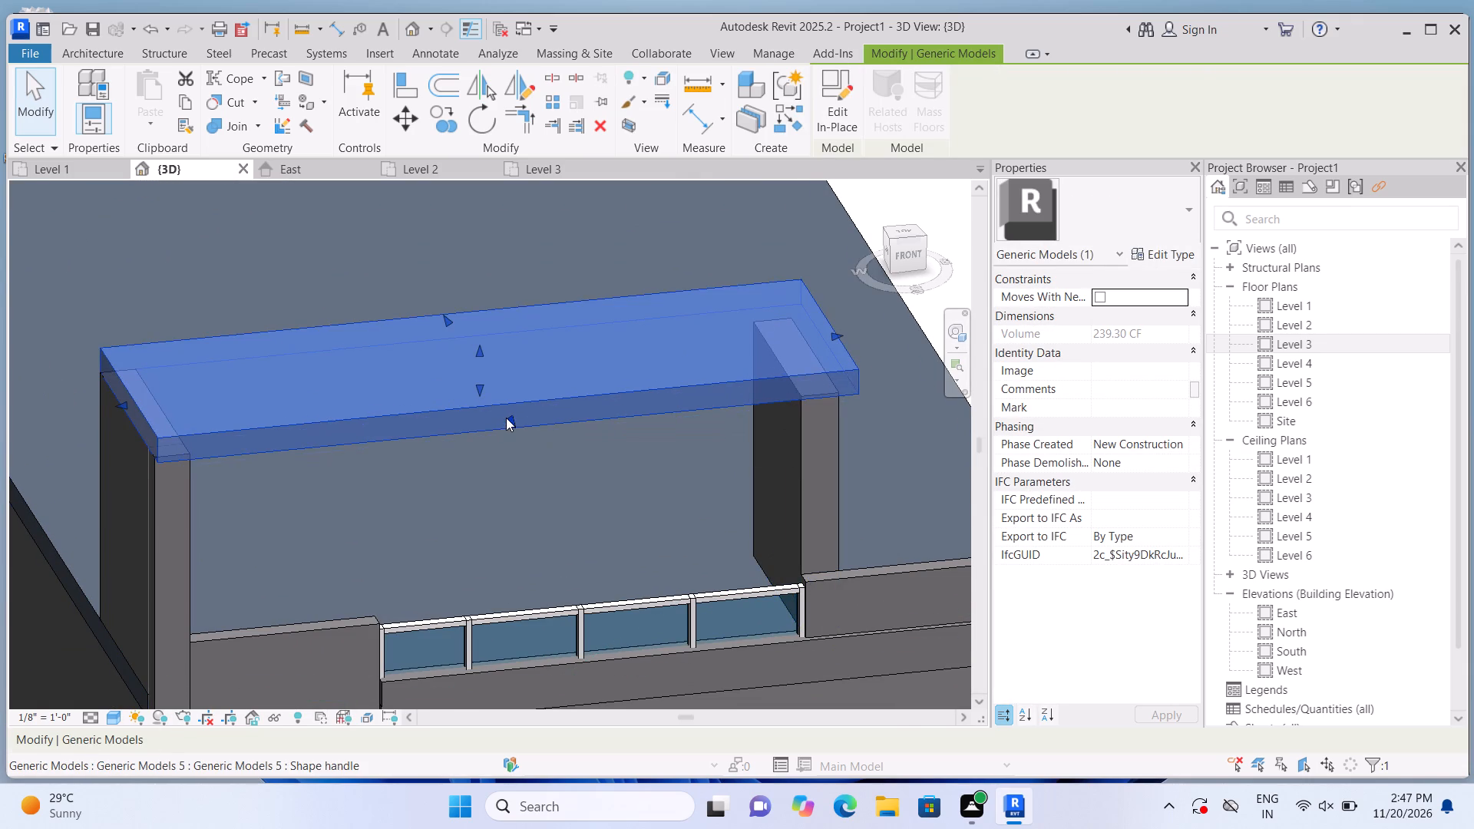
{"action": "scroll", "coordinate": [506, 418], "scroll_direction": "down", "scroll_amount": 4}
{"action": "left_click", "coordinate": [828, 391]}
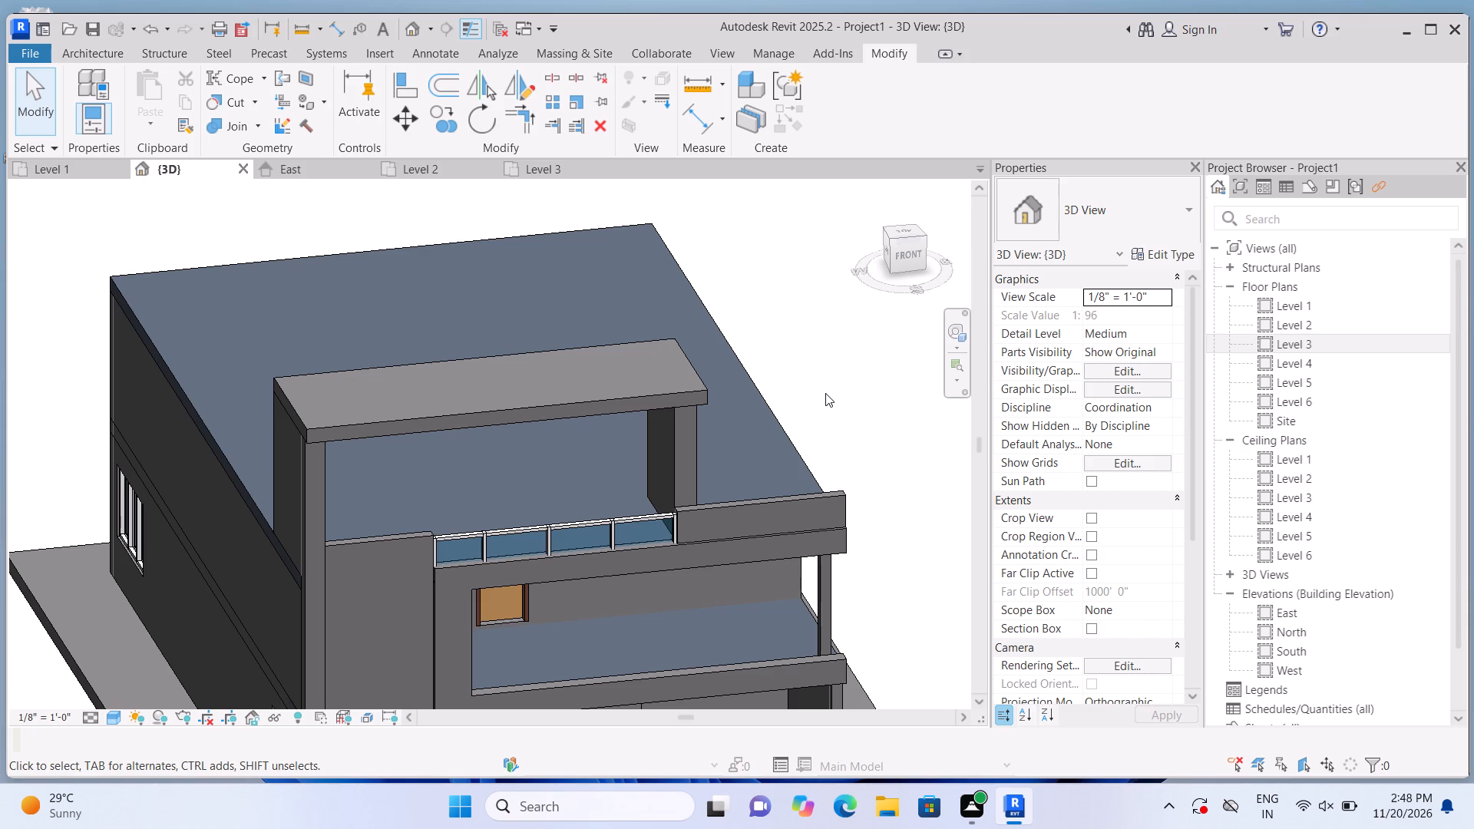
Pull the canopy slab's overhanging inner end back toward the outer face of the tall inner roof slab.
{"action": "scroll", "coordinate": [712, 413], "scroll_direction": "up", "scroll_amount": 1}
{"action": "left_click", "coordinate": [686, 388]}
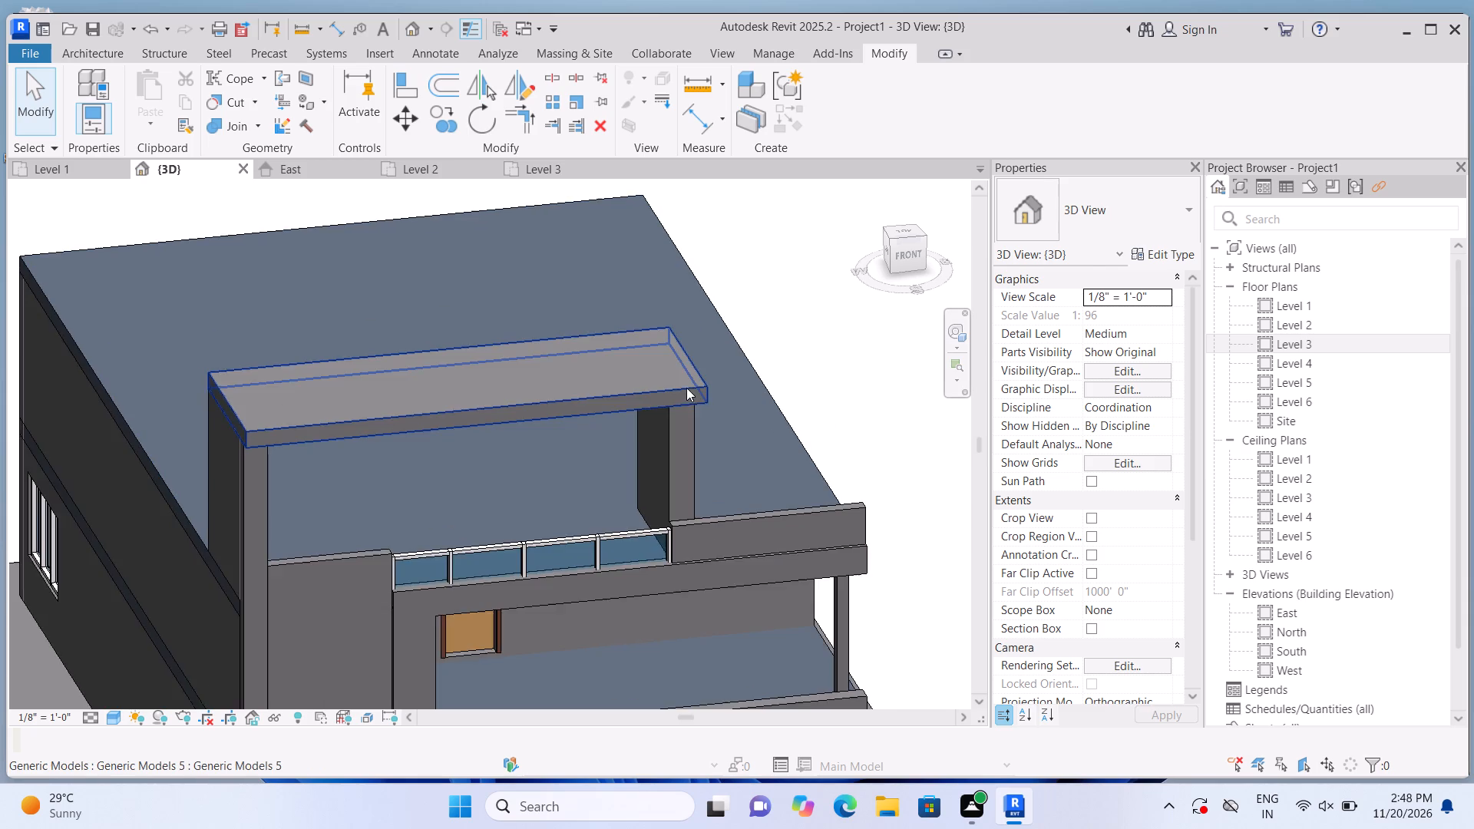
{"action": "scroll", "coordinate": [686, 383], "scroll_direction": "up", "scroll_amount": 5}
{"action": "left_click_drag", "start_coordinate": [693, 353], "coordinate": [668, 366]}
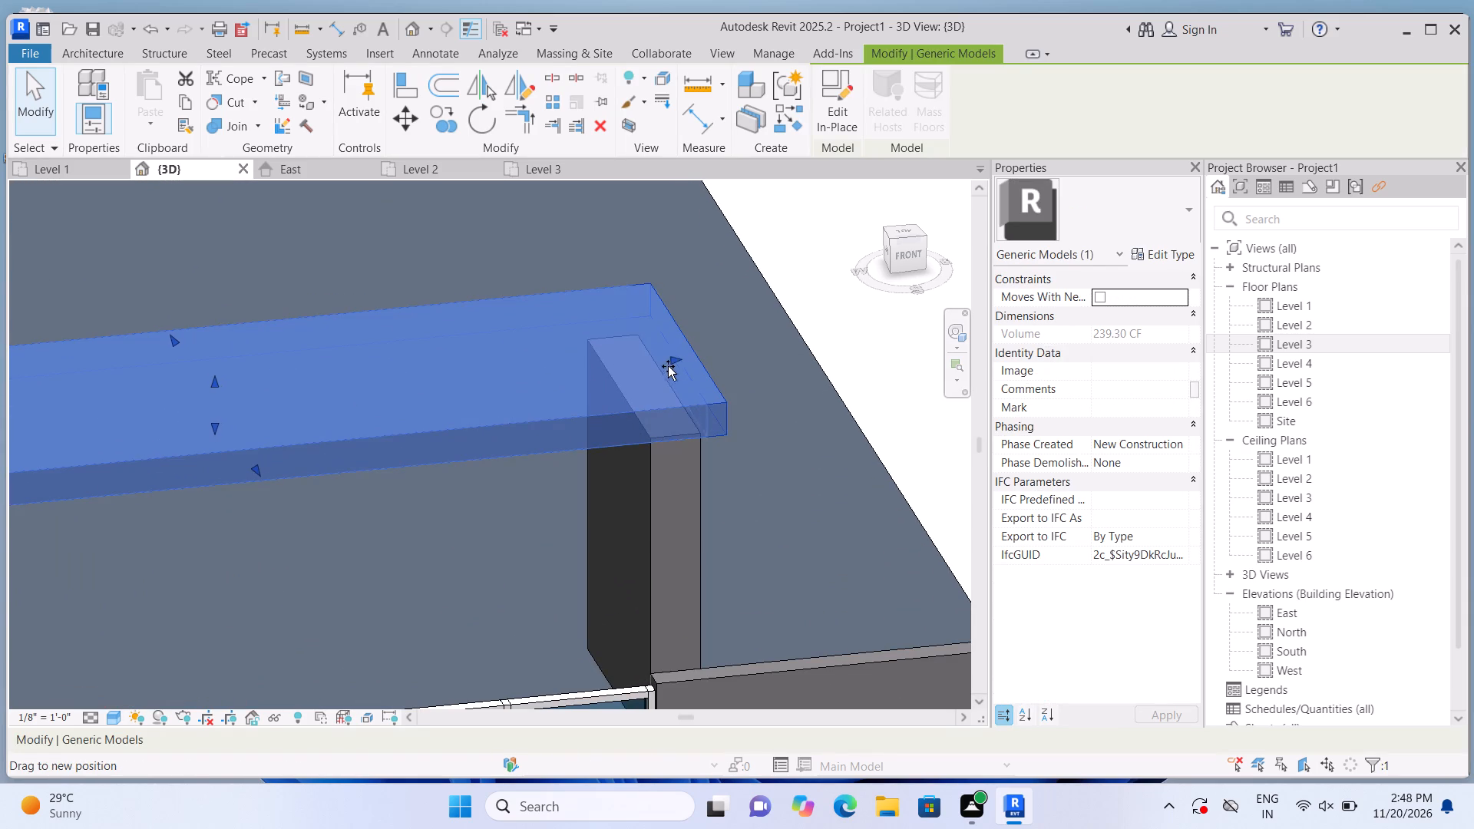
{"action": "left_click_drag", "start_coordinate": [668, 366], "coordinate": [666, 369]}
{"action": "left_click", "coordinate": [666, 369]}
{"action": "left_click", "coordinate": [813, 283]}
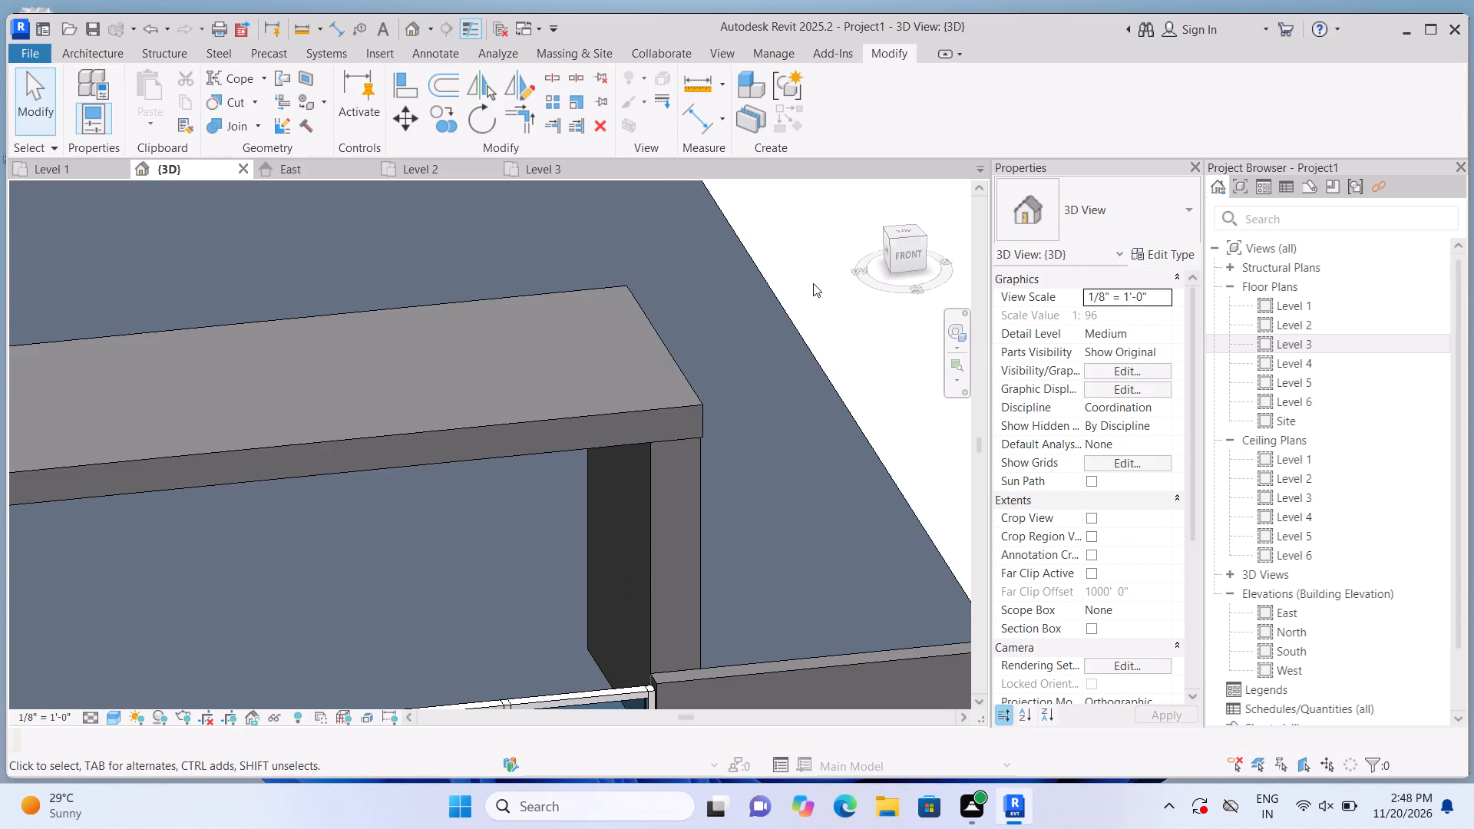
Raise the tops of the paired tall roof slabs to close the gap beneath the canopy slab.
{"action": "scroll", "coordinate": [814, 304], "scroll_direction": "down", "scroll_amount": 6}
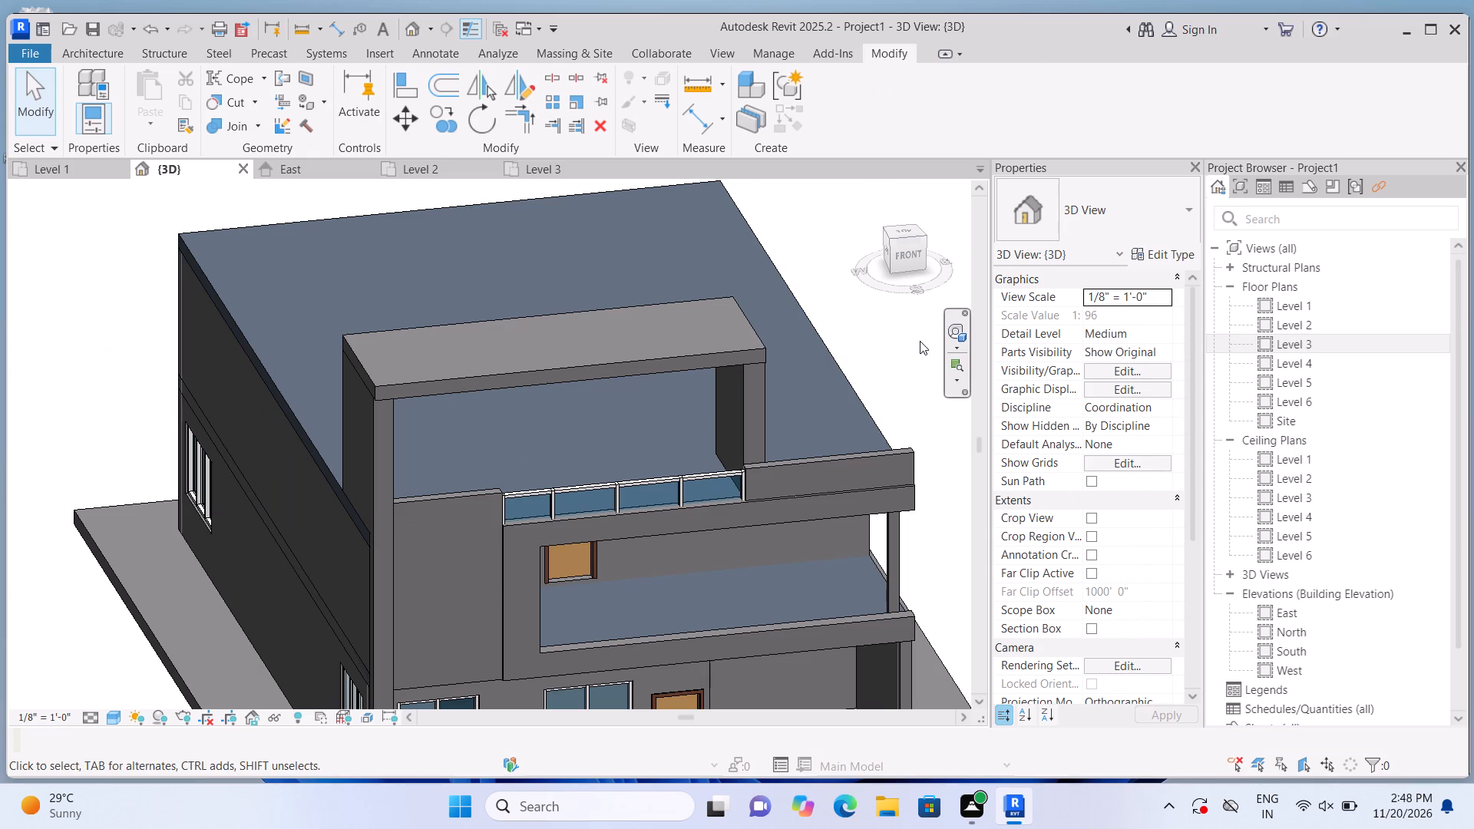
{"action": "middle_click_drag", "start_coordinate": [899, 348], "coordinate": [791, 274], "text": "shift"}
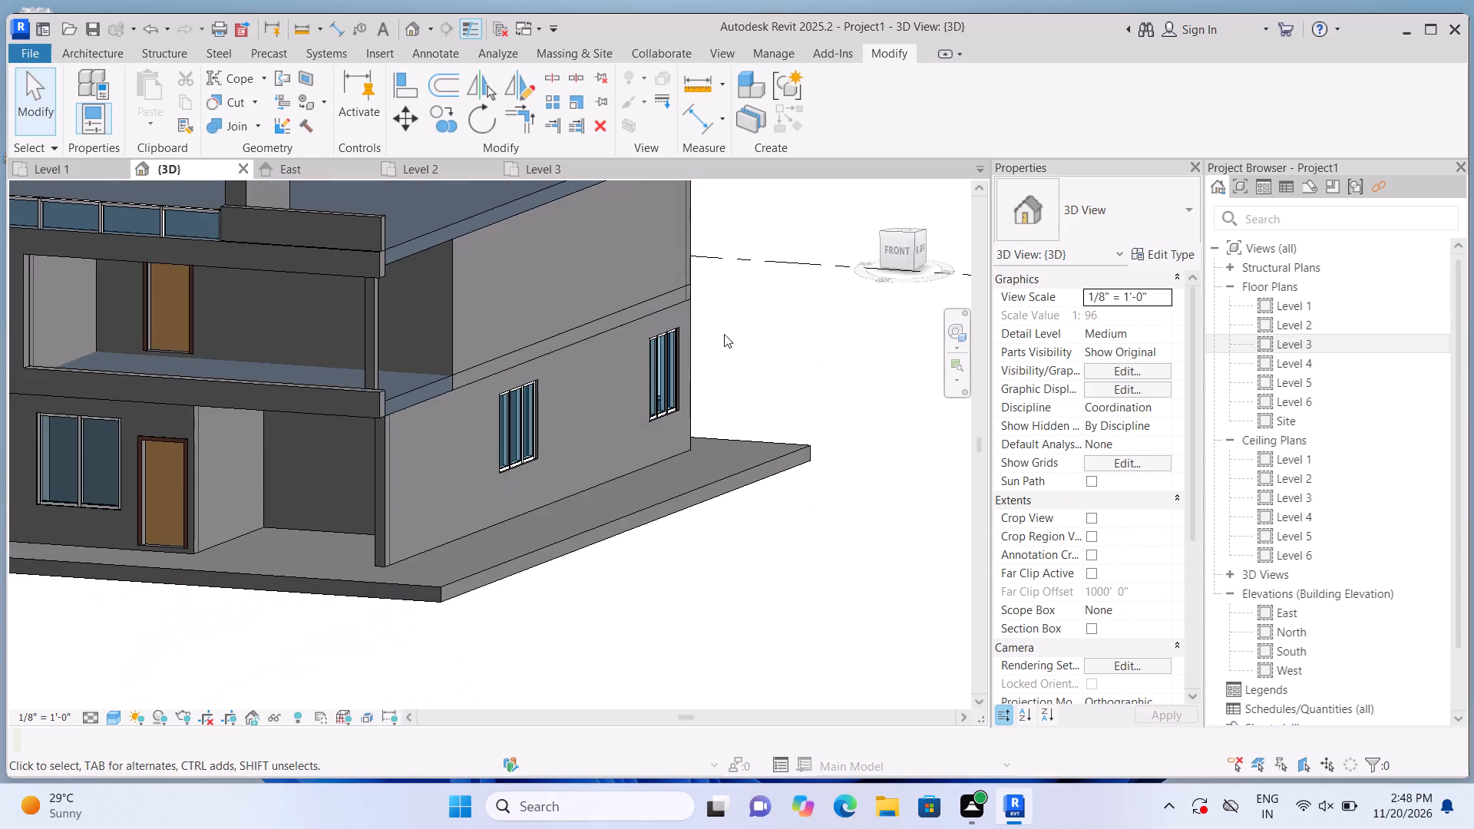
{"action": "scroll", "coordinate": [689, 364], "scroll_direction": "down", "scroll_amount": 4}
{"action": "middle_click_drag", "start_coordinate": [480, 401], "coordinate": [527, 603]}
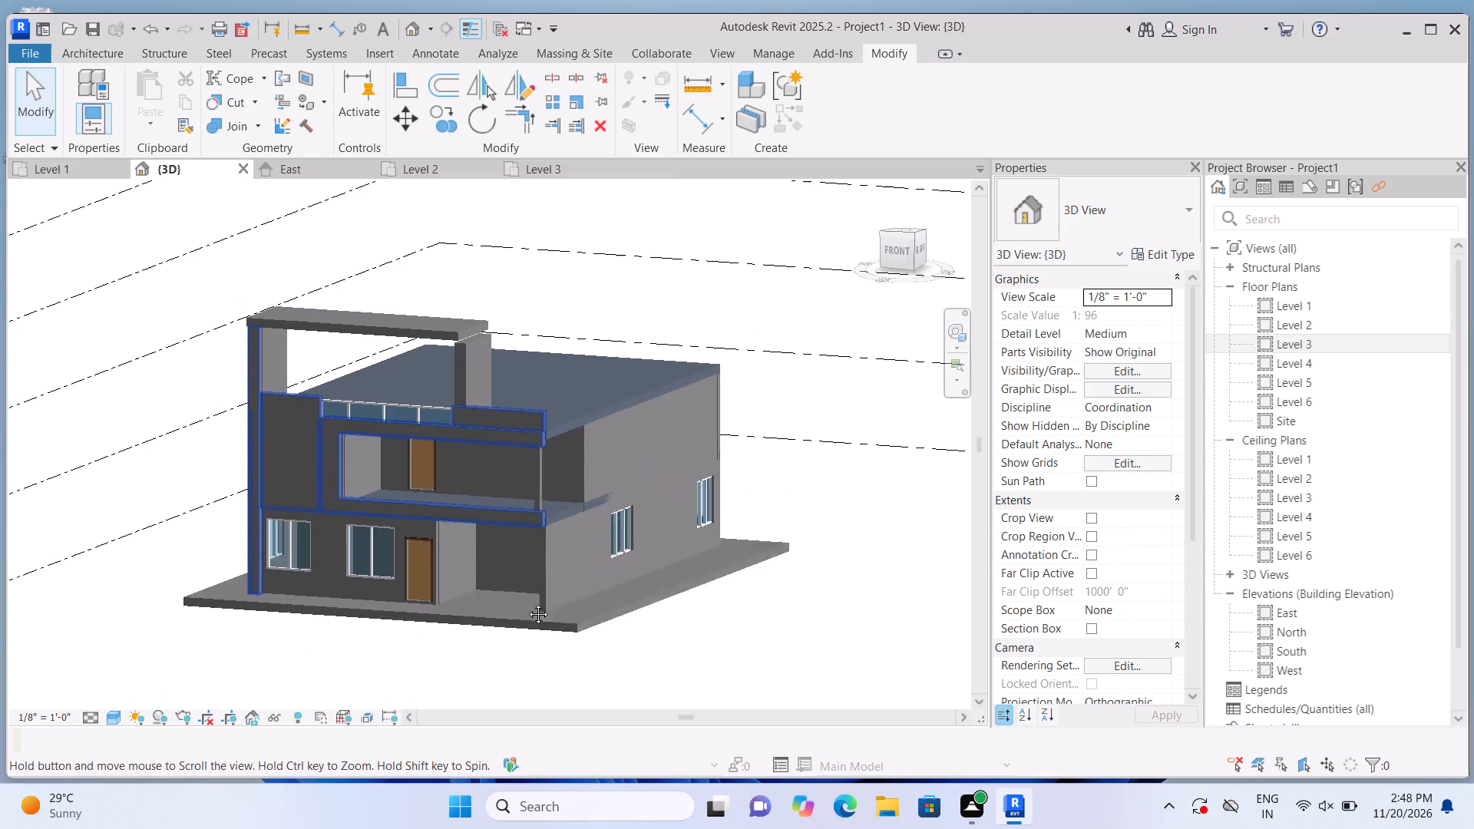
{"action": "middle_click_drag", "start_coordinate": [527, 603], "coordinate": [527, 603]}
{"action": "scroll", "coordinate": [530, 603], "scroll_direction": "up", "scroll_amount": 2}
{"action": "scroll", "coordinate": [491, 505], "scroll_direction": "down", "scroll_amount": 2}
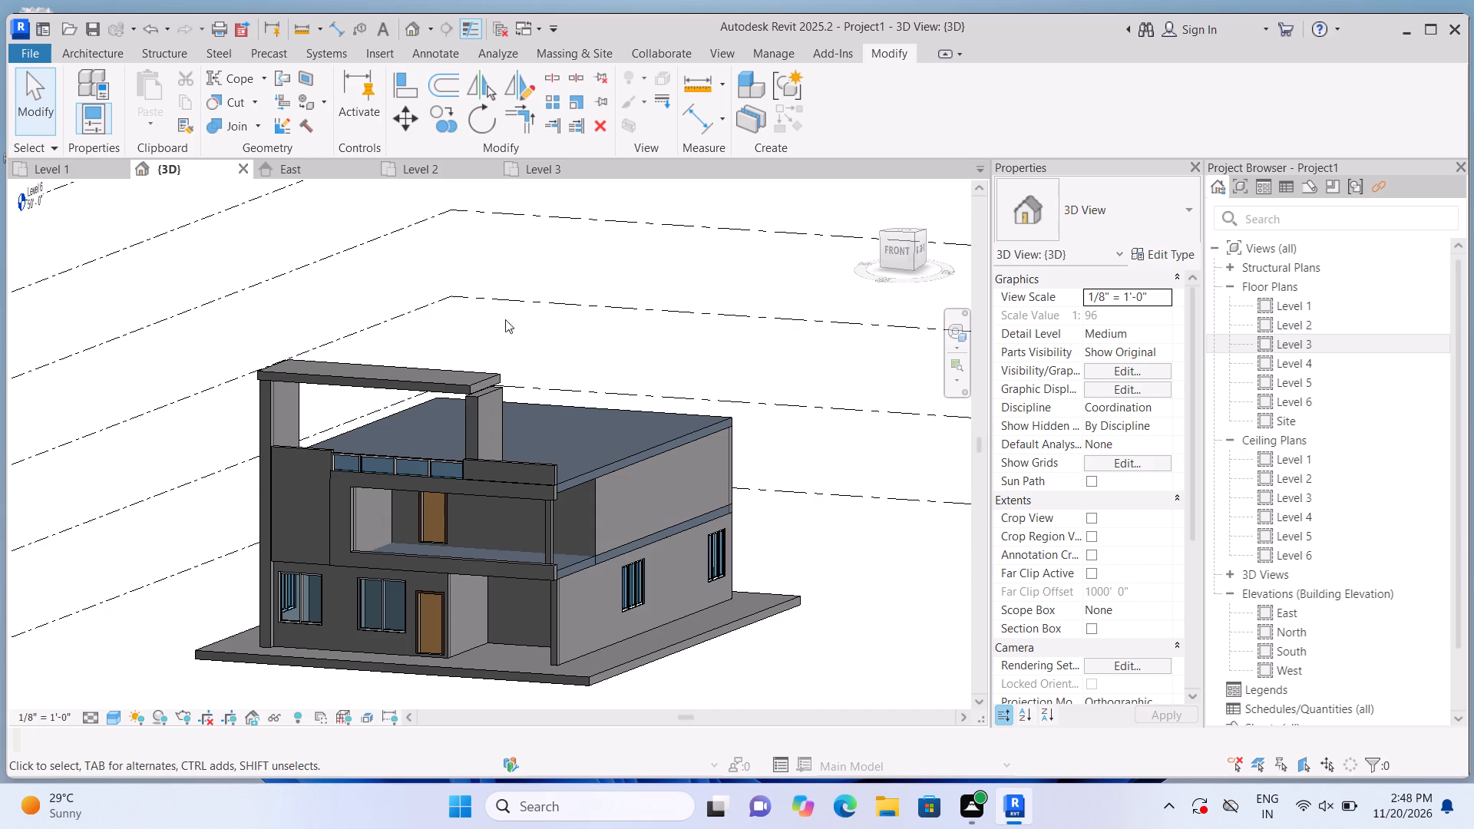
{"action": "scroll", "coordinate": [388, 410], "scroll_direction": "up", "scroll_amount": 3}
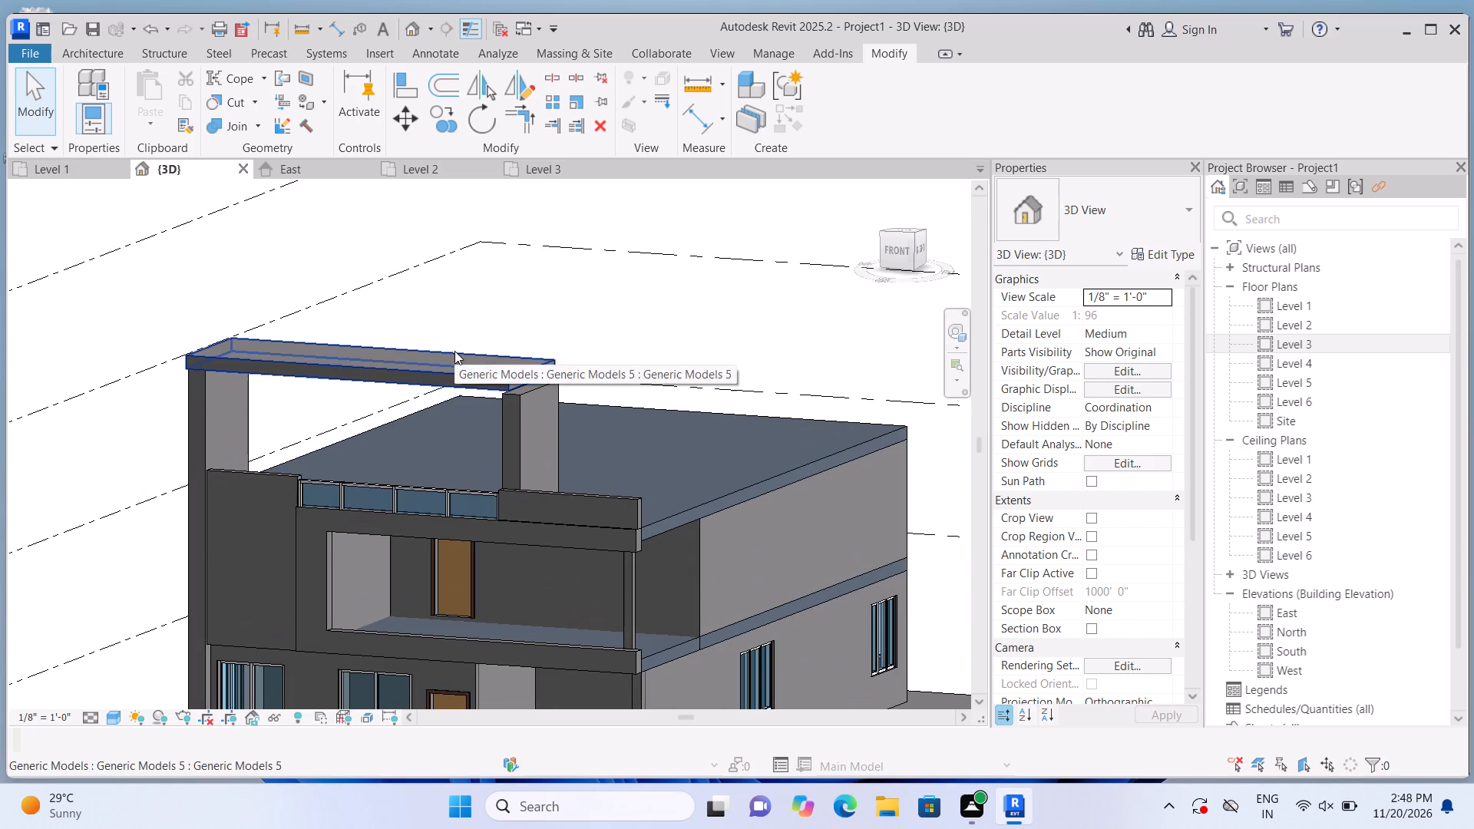
{"action": "left_click", "coordinate": [454, 351]}
{"action": "scroll", "coordinate": [518, 395], "scroll_direction": "up", "scroll_amount": 1}
{"action": "left_click", "coordinate": [529, 409]}
{"action": "scroll", "coordinate": [534, 401], "scroll_direction": "up", "scroll_amount": 1}
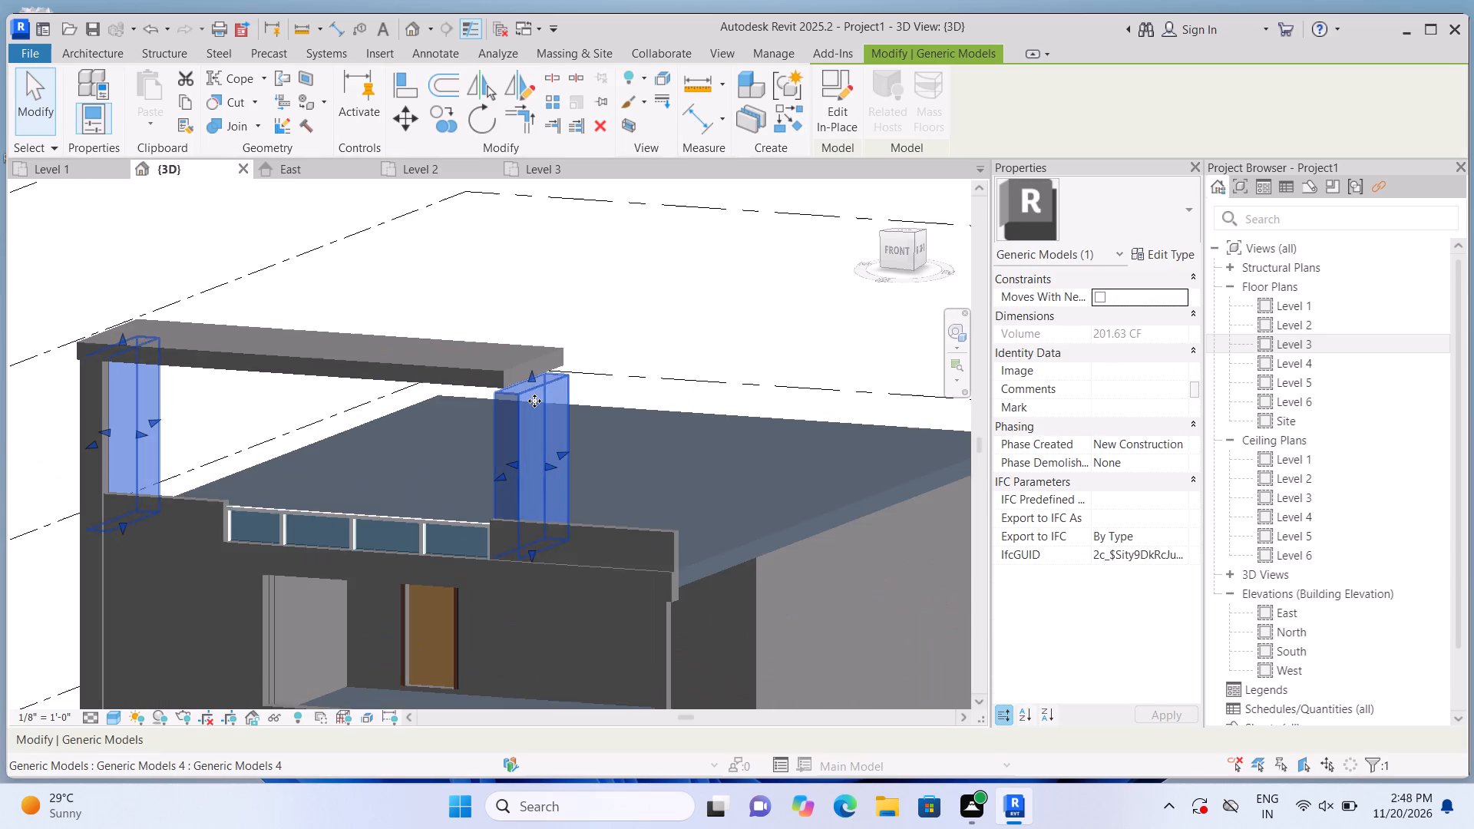
{"action": "left_click", "coordinate": [527, 373]}
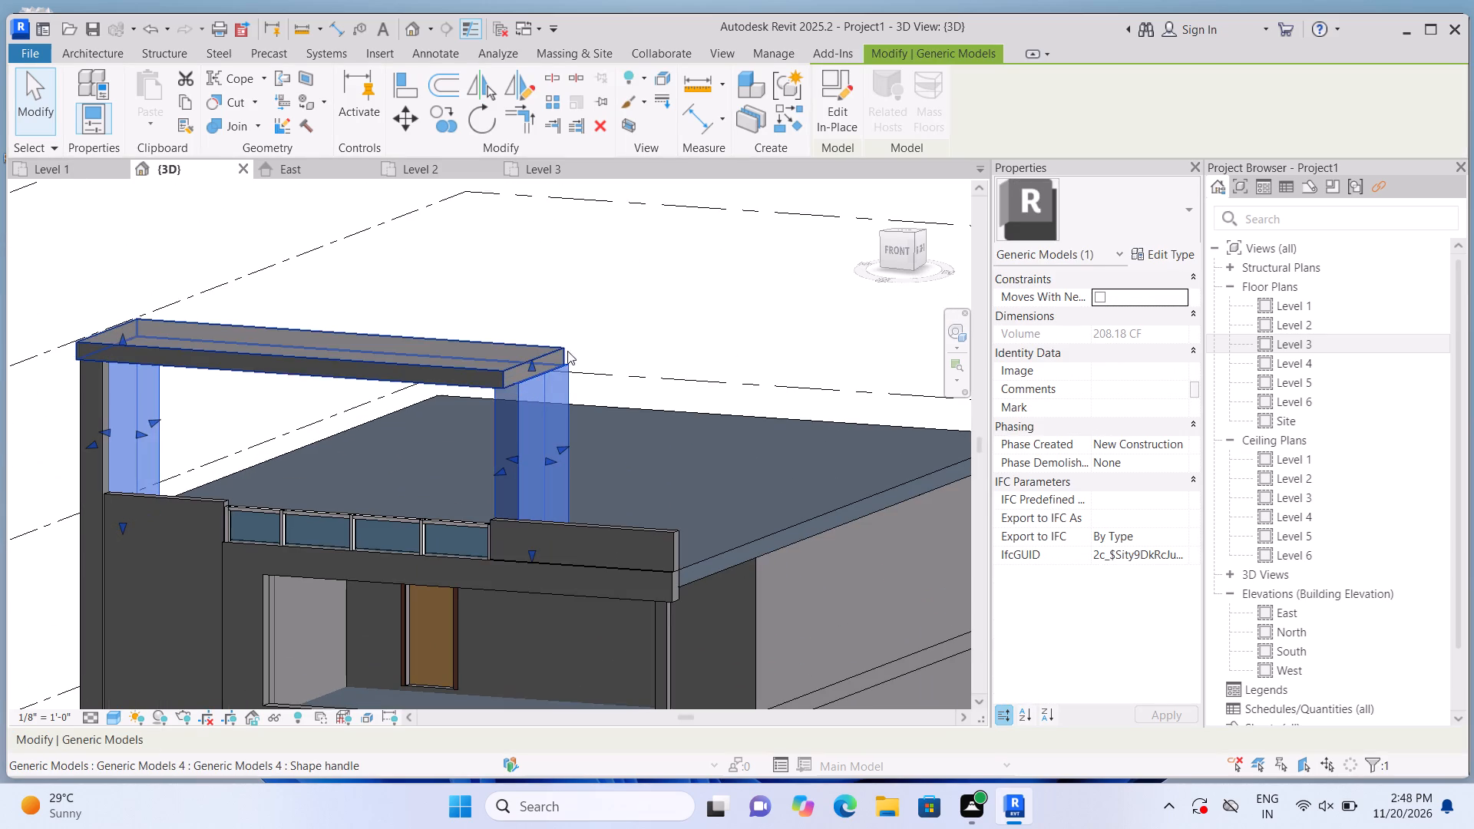
{"action": "left_click", "coordinate": [573, 339]}
Extend the canopy slab's inner end slightly to sit flush with the tall inner roof slab's outer face.
{"action": "scroll", "coordinate": [546, 370], "scroll_direction": "up", "scroll_amount": 1}
{"action": "left_click", "coordinate": [491, 362]}
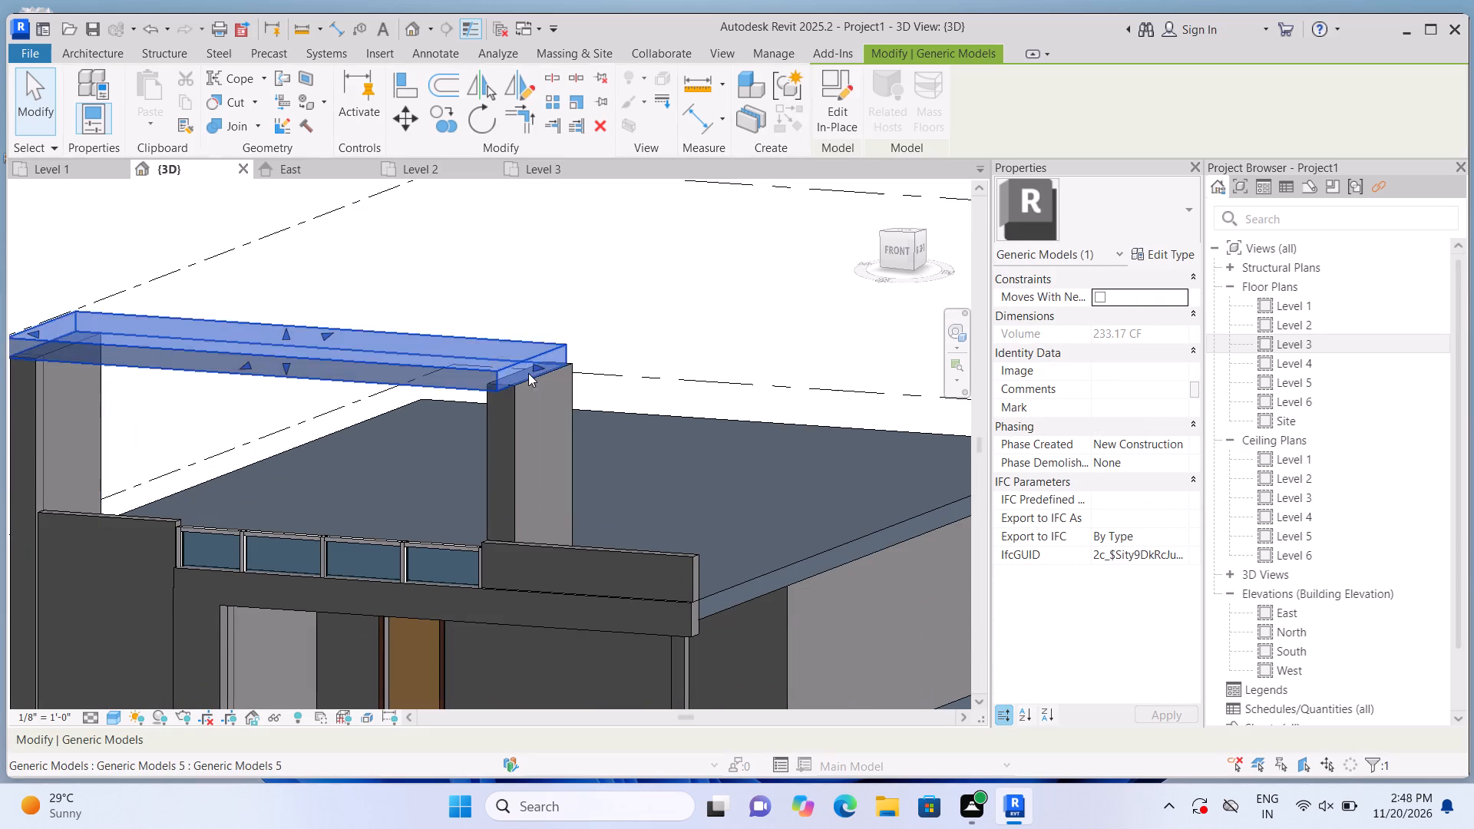
{"action": "scroll", "coordinate": [530, 373], "scroll_direction": "up", "scroll_amount": 1}
{"action": "scroll", "coordinate": [532, 373], "scroll_direction": "down", "scroll_amount": 1}
{"action": "left_click", "coordinate": [572, 333]}
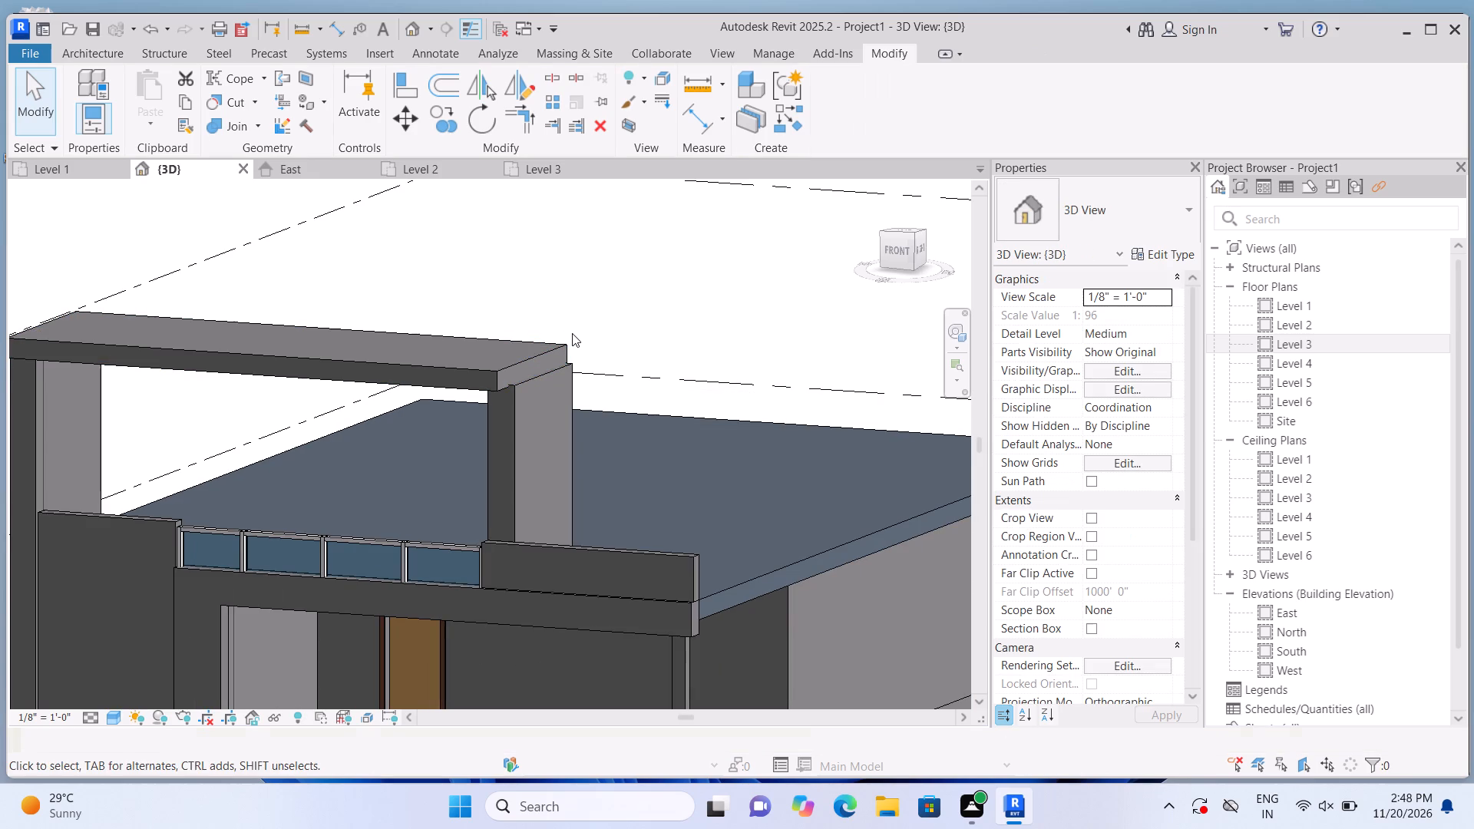
{"action": "scroll", "coordinate": [386, 450], "scroll_direction": "down", "scroll_amount": 1}
{"action": "middle_click_drag", "start_coordinate": [390, 460], "coordinate": [441, 484], "text": "shift"}
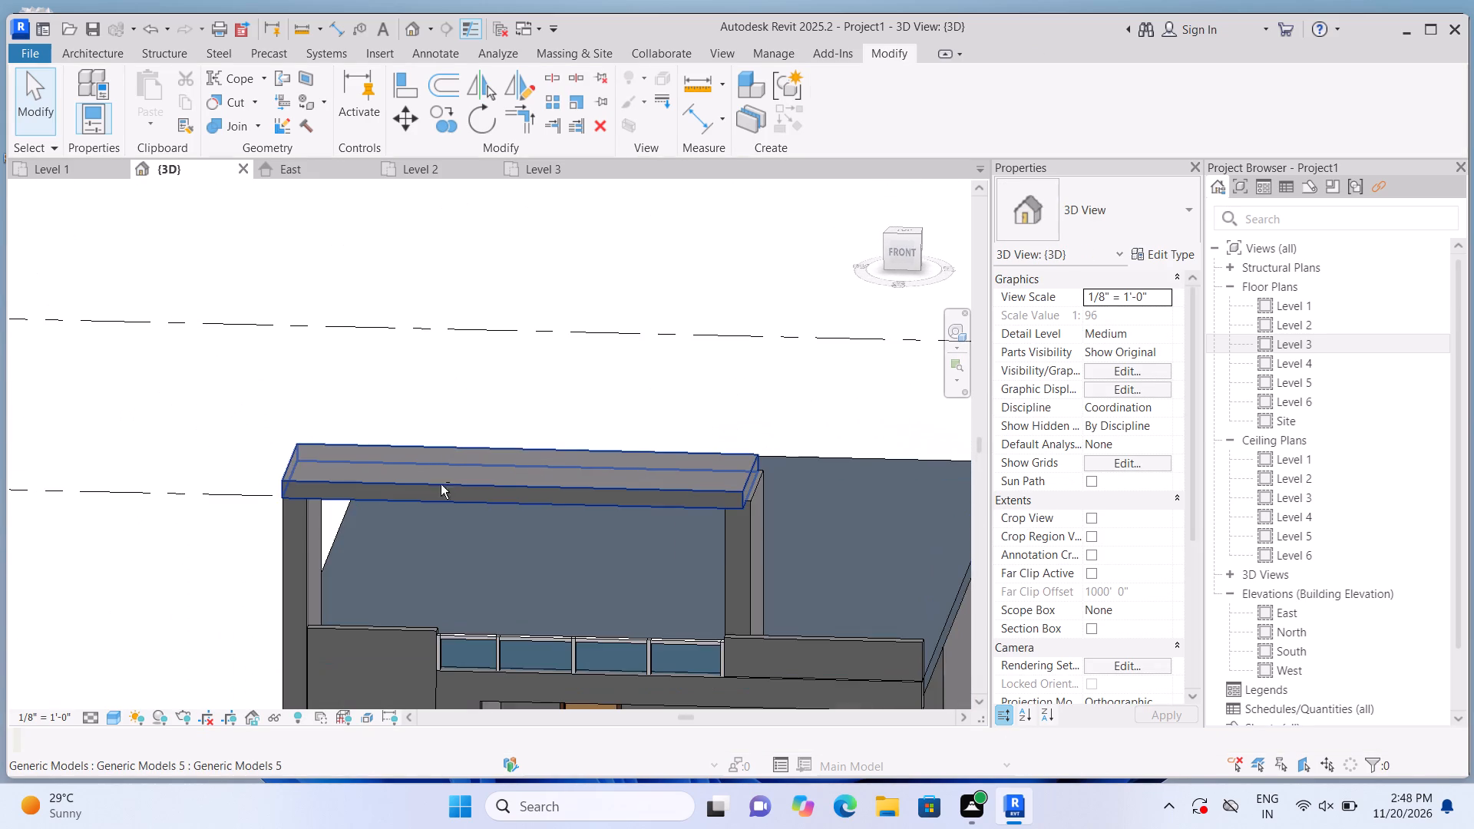
{"action": "scroll", "coordinate": [641, 504], "scroll_direction": "up", "scroll_amount": 1}
{"action": "scroll", "coordinate": [797, 484], "scroll_direction": "up", "scroll_amount": 4}
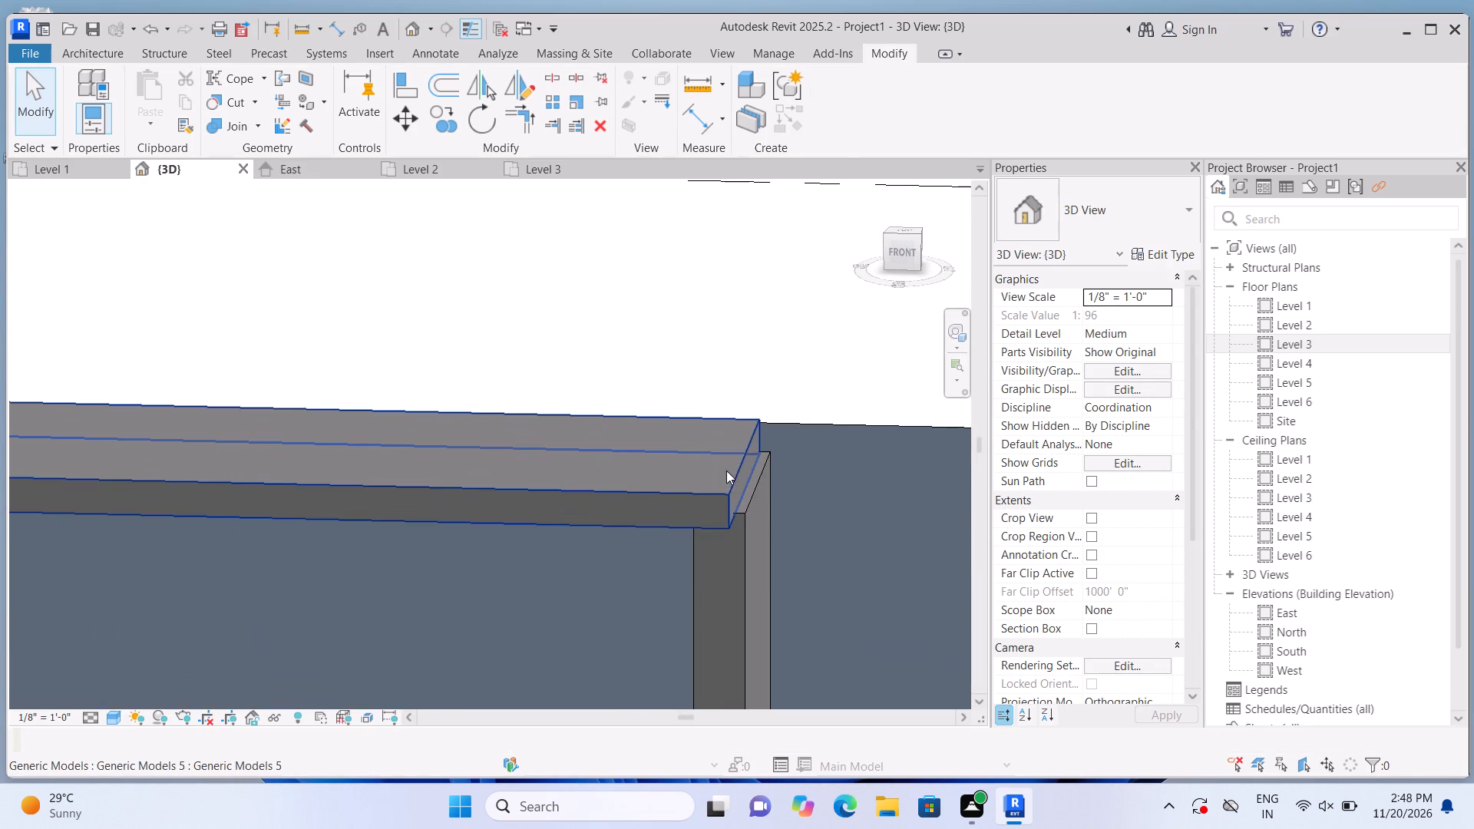
{"action": "left_click", "coordinate": [724, 472]}
{"action": "left_click", "coordinate": [748, 467]}
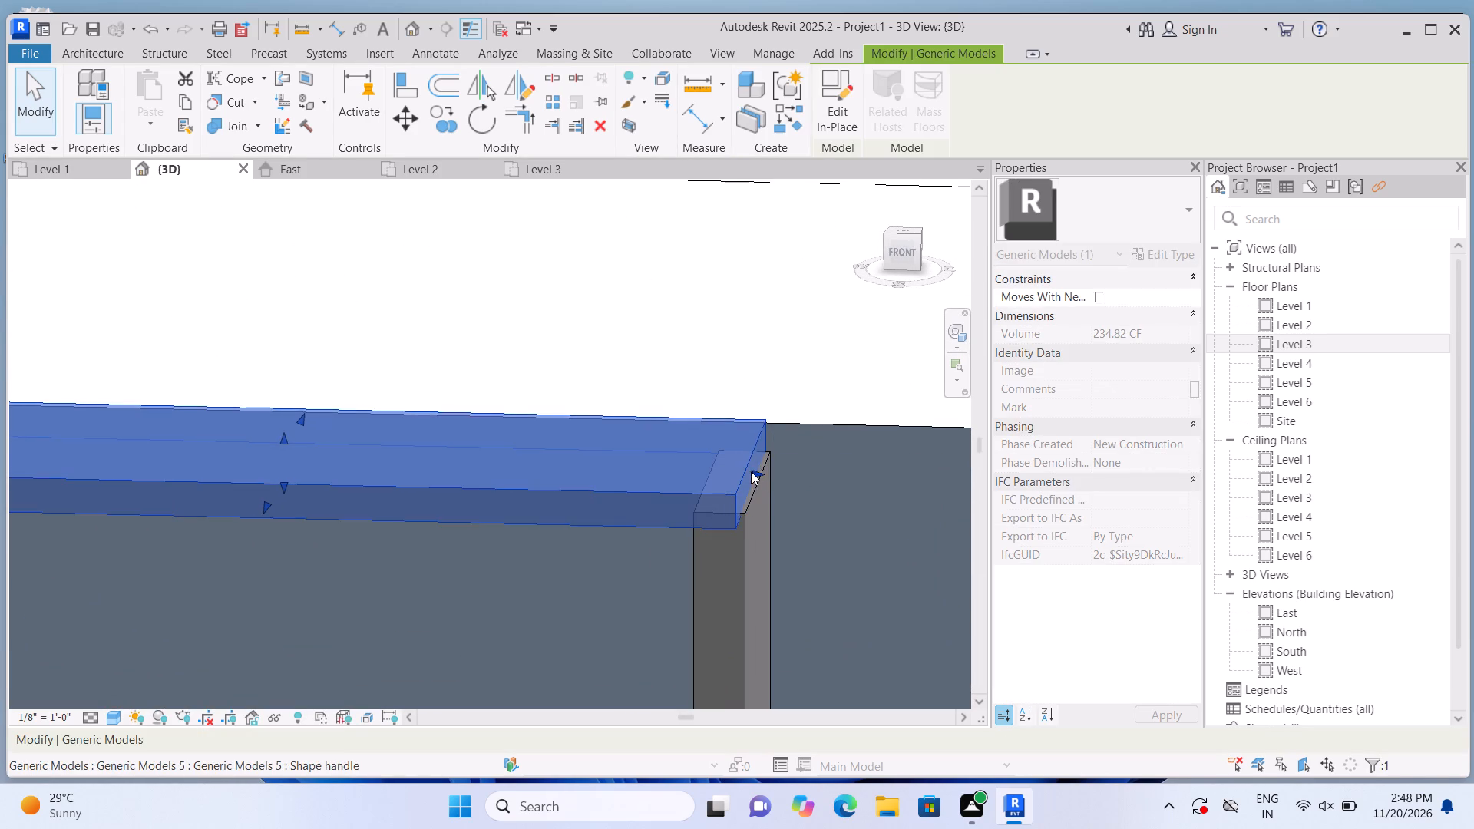
{"action": "left_click", "coordinate": [757, 471]}
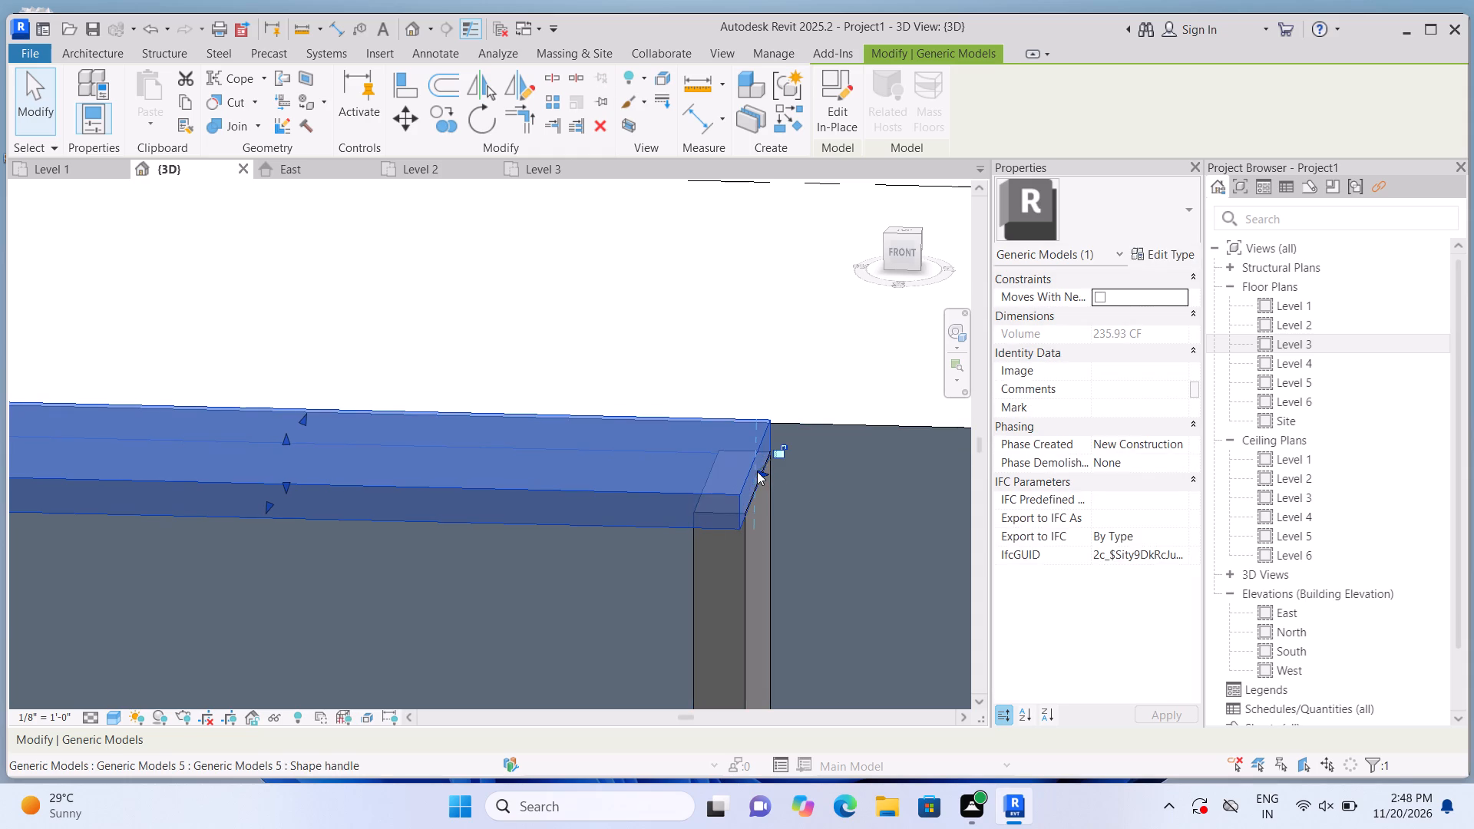
{"action": "left_click", "coordinate": [743, 362]}
{"action": "left_click", "coordinate": [746, 365]}
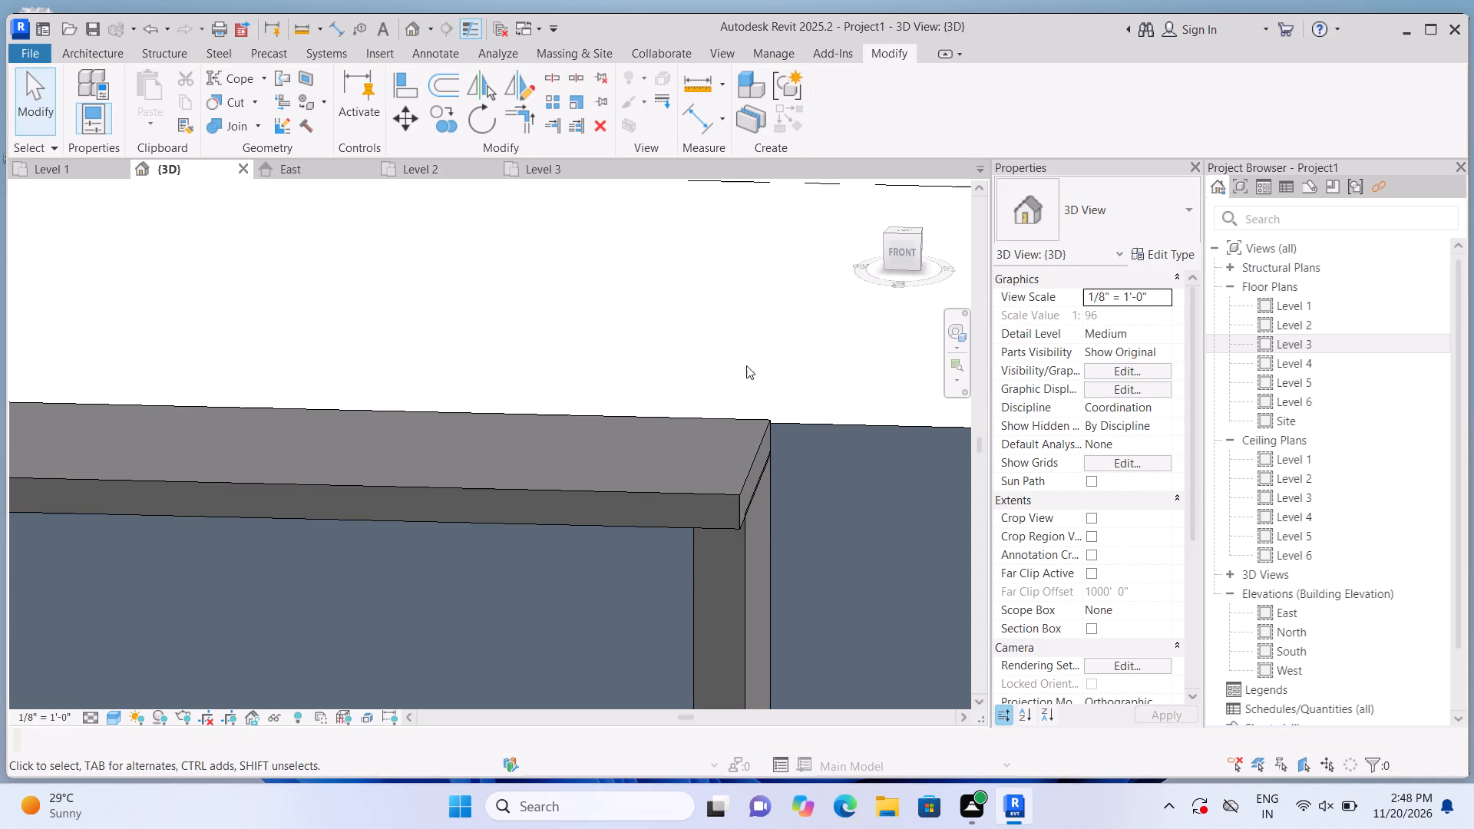
Examine the canopy, roof slabs and whole building from the front, side and front corner.
{"action": "scroll", "coordinate": [746, 365], "scroll_direction": "down", "scroll_amount": 5}
{"action": "middle_click_drag", "start_coordinate": [757, 363], "coordinate": [724, 405], "text": "shift"}
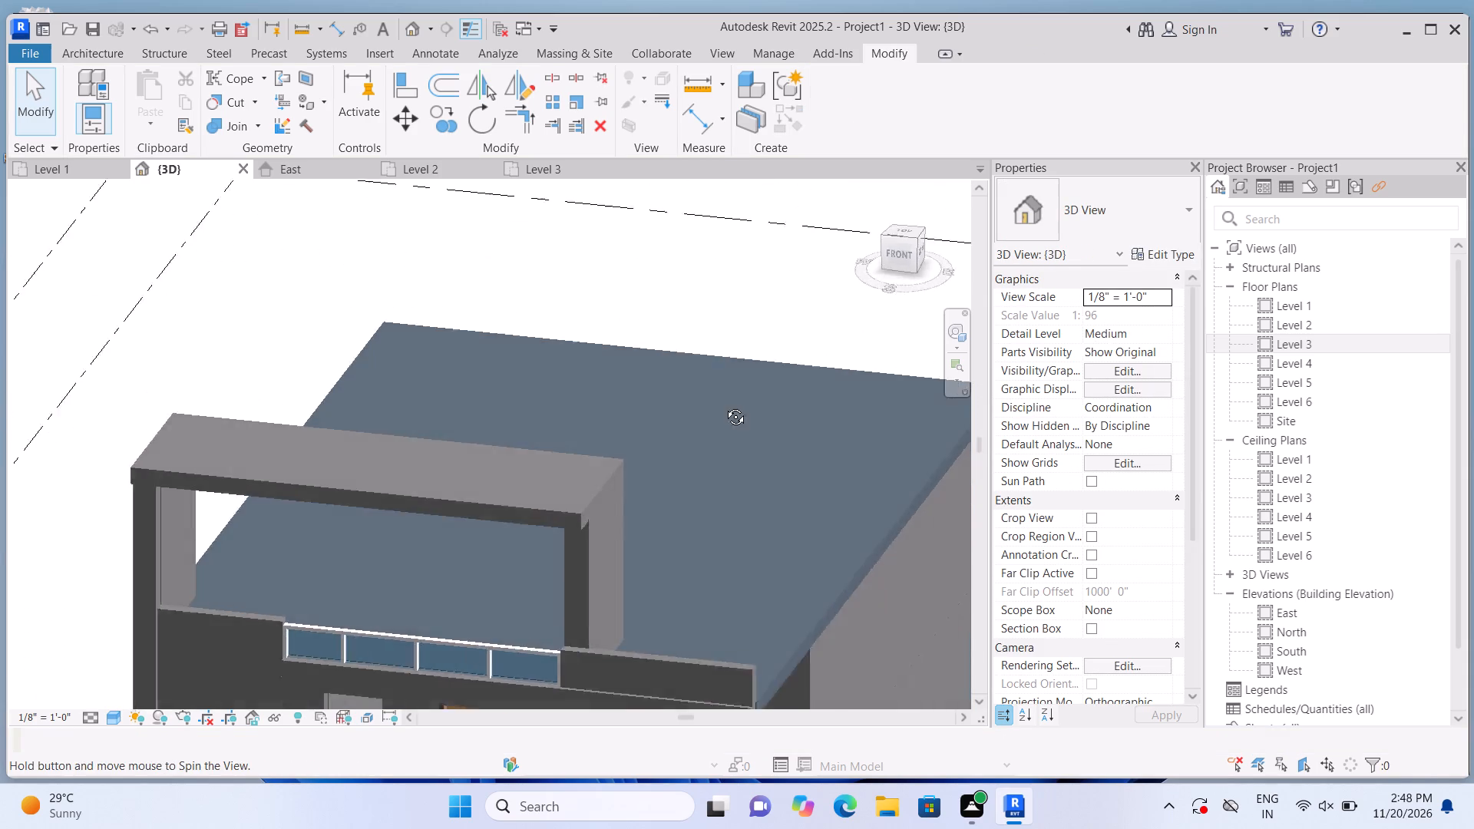
{"action": "middle_click_drag", "start_coordinate": [724, 405], "coordinate": [594, 464], "text": "shift"}
{"action": "scroll", "coordinate": [618, 474], "scroll_direction": "down", "scroll_amount": 3}
{"action": "middle_click_drag", "start_coordinate": [603, 477], "coordinate": [517, 470], "text": "shift"}
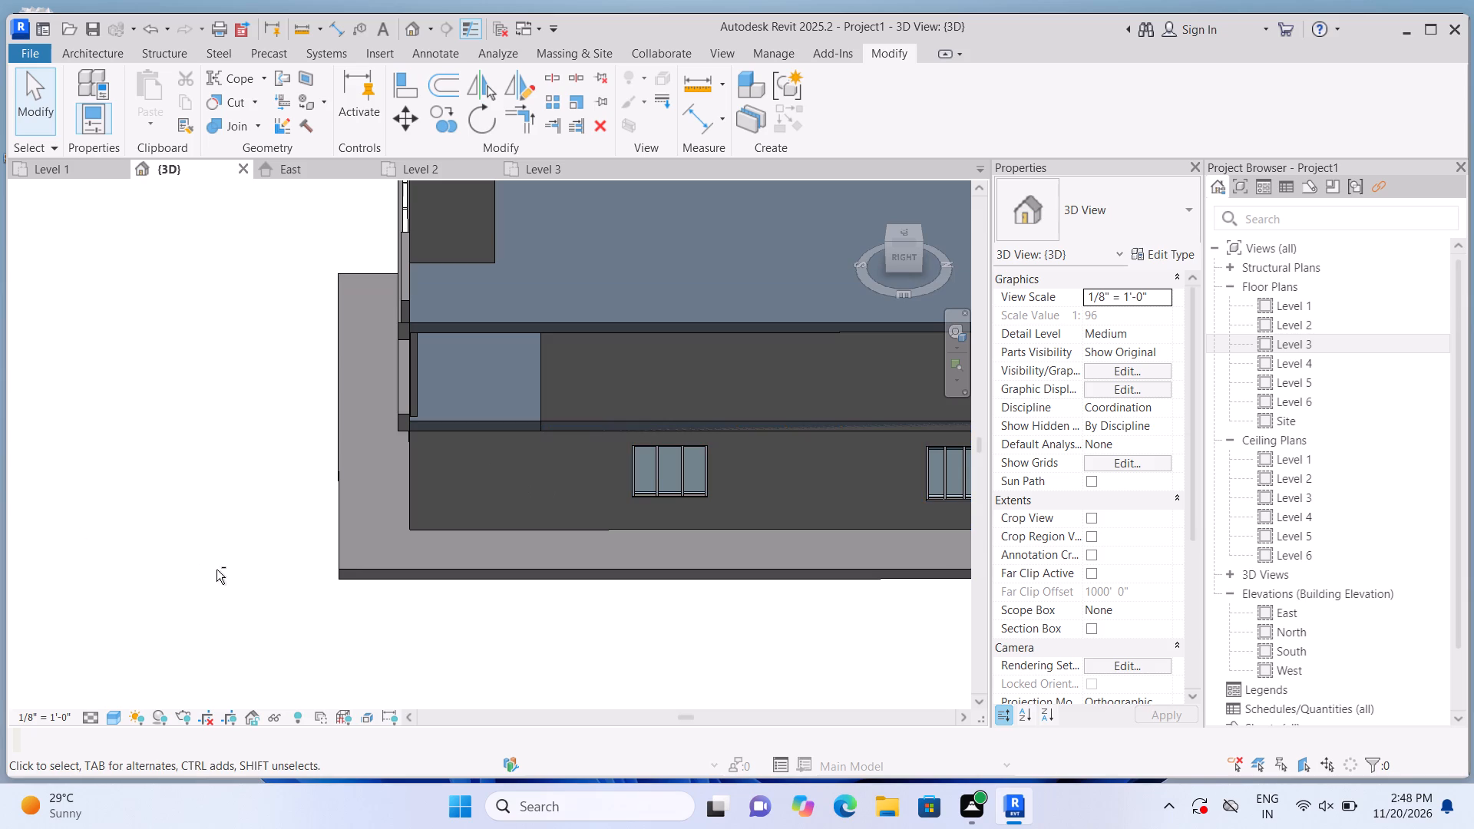
{"action": "scroll", "coordinate": [372, 603], "scroll_direction": "down", "scroll_amount": 2}
{"action": "middle_click_drag", "start_coordinate": [125, 561], "coordinate": [180, 596], "text": "shift"}
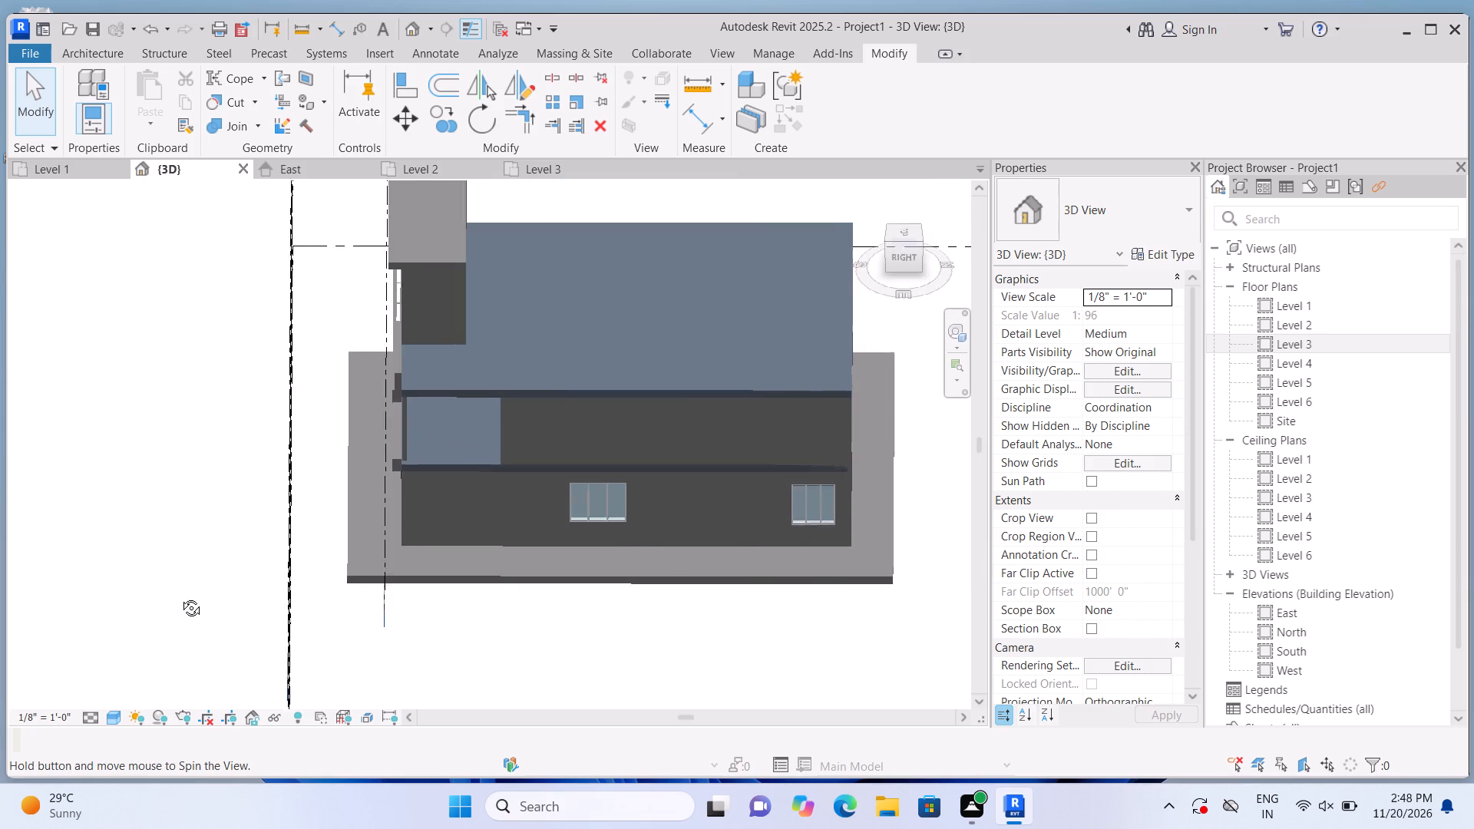
{"action": "middle_click_drag", "start_coordinate": [180, 596], "coordinate": [281, 603], "text": "shift"}
{"action": "scroll", "coordinate": [341, 607], "scroll_direction": "up", "scroll_amount": 1}
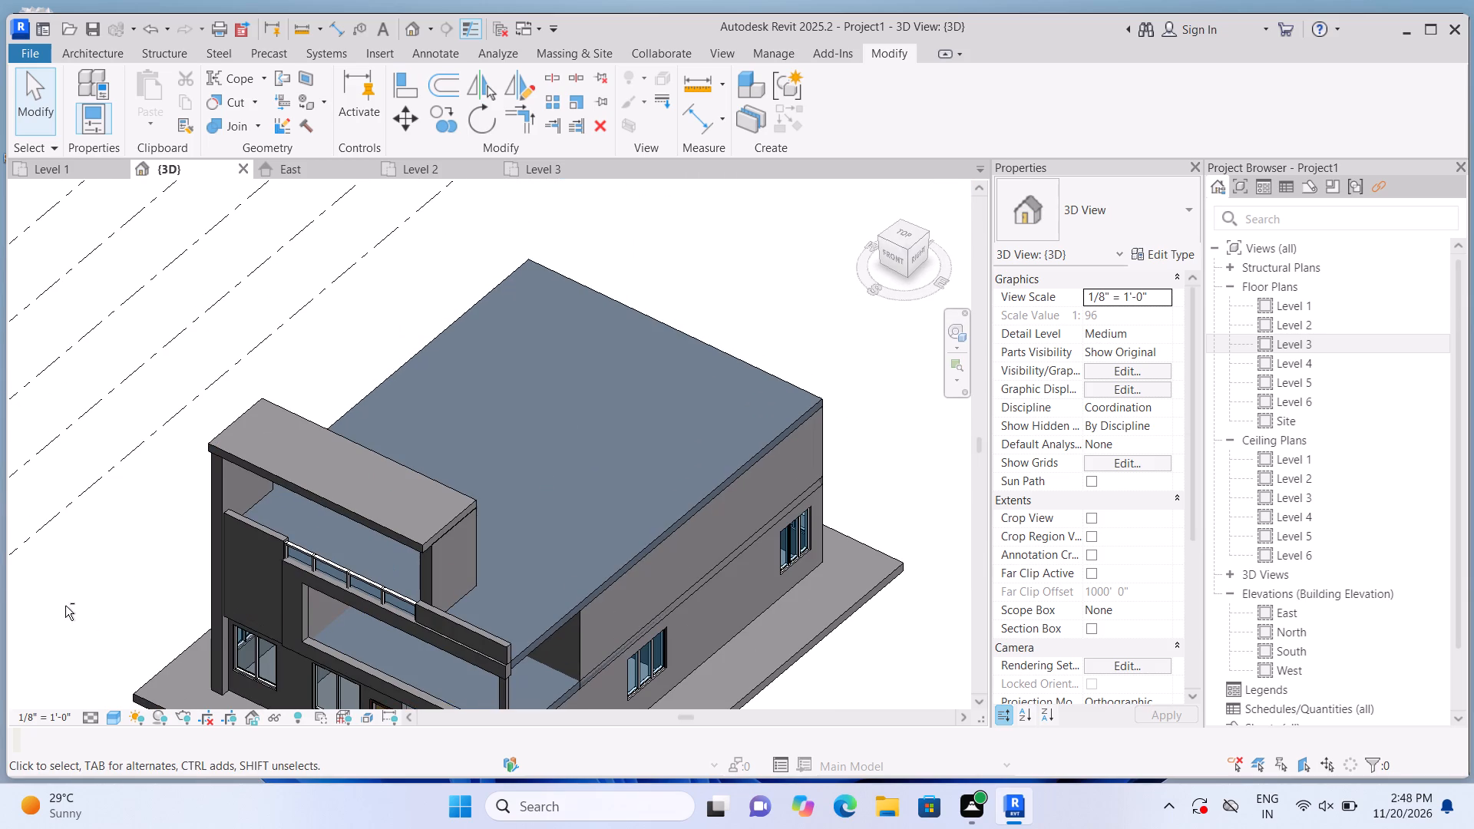
{"action": "middle_click_drag", "start_coordinate": [85, 571], "coordinate": [88, 555], "text": "shift"}
{"action": "scroll", "coordinate": [171, 360], "scroll_direction": "down", "scroll_amount": 2}
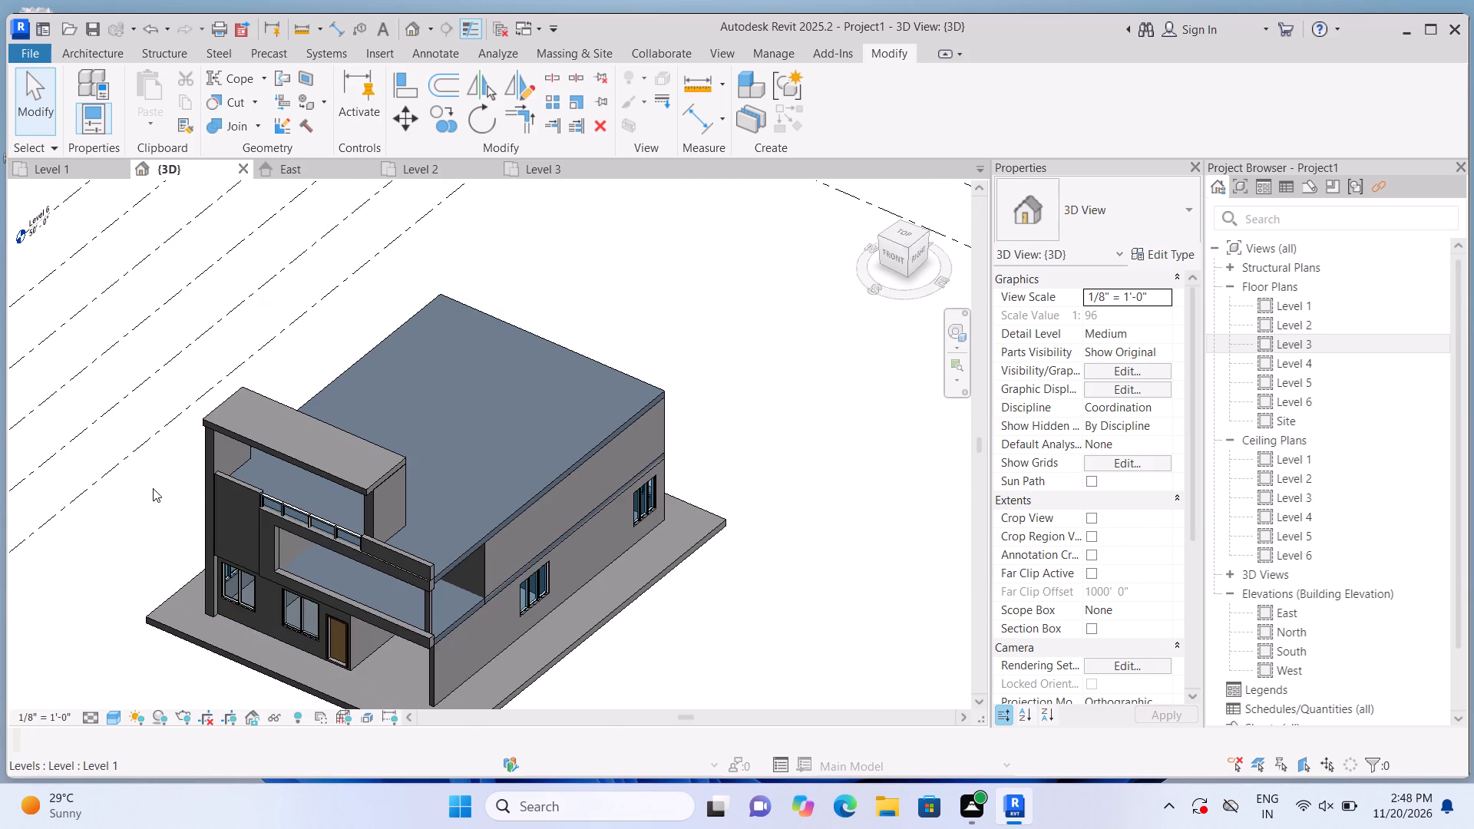
Pull the canopy slab's front face back in small adjustments toward the front faces of the tall roof slabs.
{"action": "scroll", "coordinate": [120, 563], "scroll_direction": "up", "scroll_amount": 1, "text": "shift"}
{"action": "middle_click_drag", "start_coordinate": [121, 563], "coordinate": [150, 452], "text": "shift"}
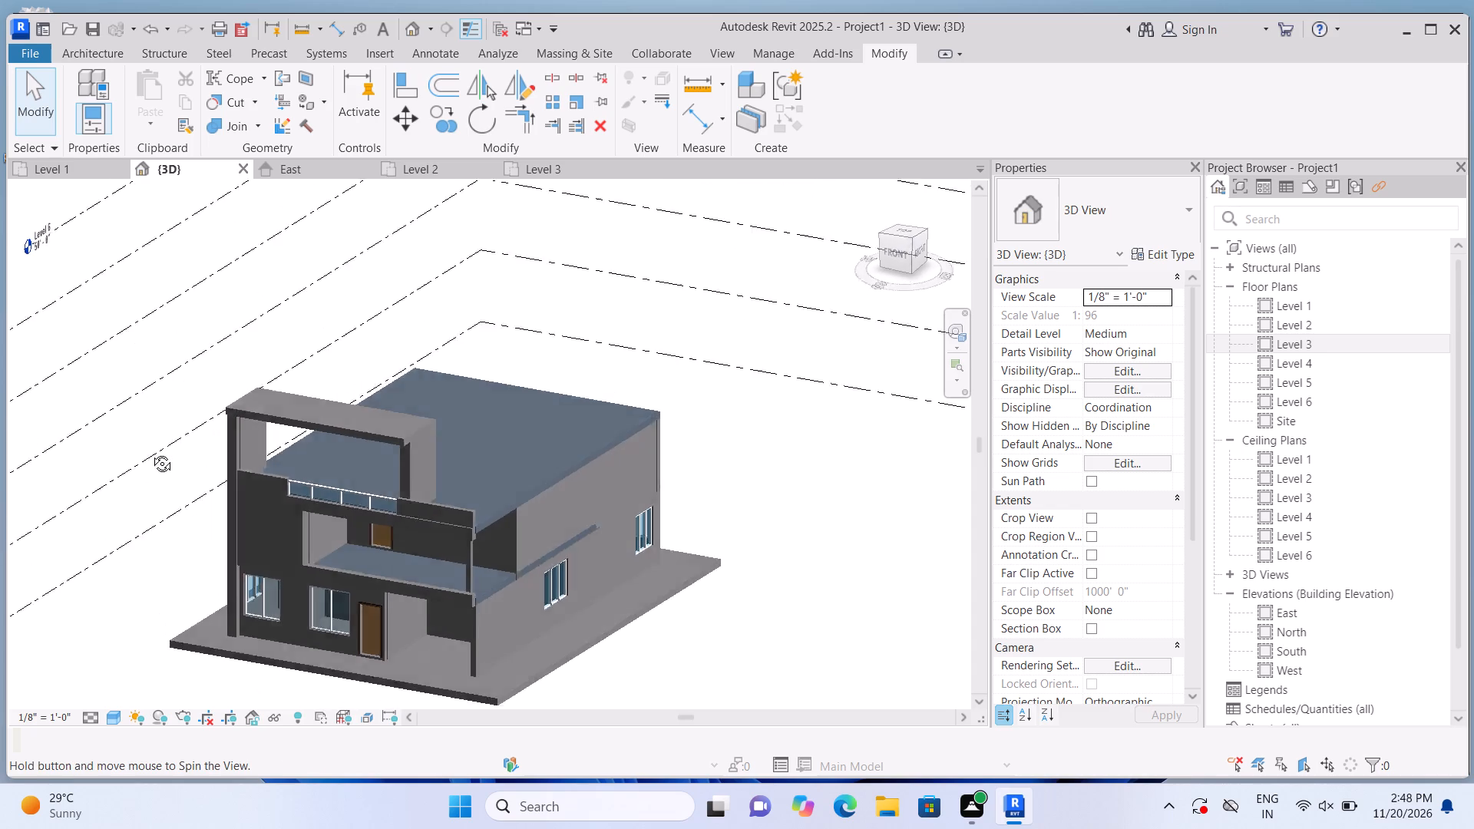
{"action": "middle_click_drag", "start_coordinate": [150, 452], "coordinate": [151, 451], "text": "shift"}
{"action": "scroll", "coordinate": [322, 473], "scroll_direction": "up", "scroll_amount": 5}
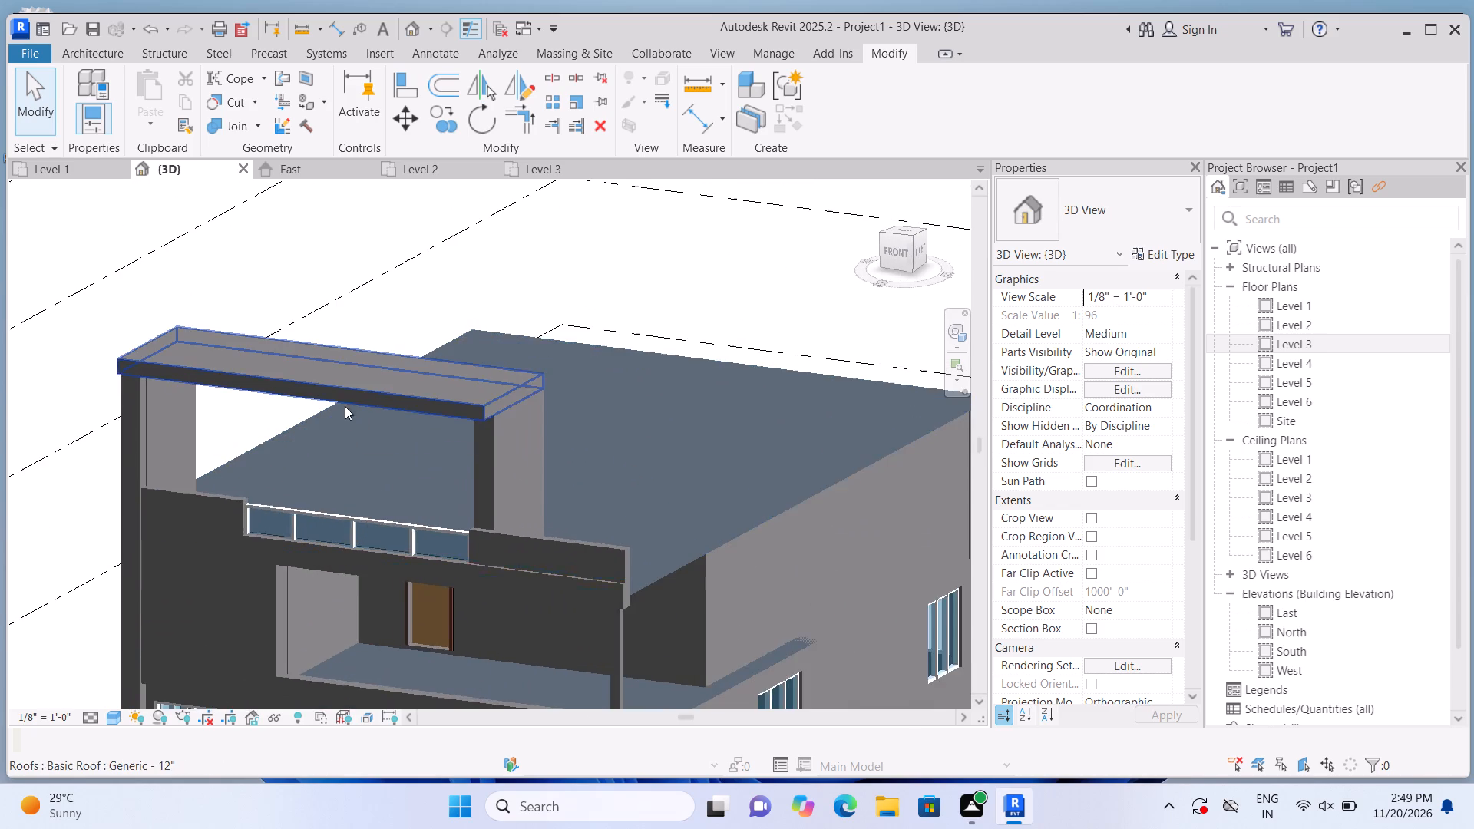
{"action": "left_click", "coordinate": [347, 389]}
{"action": "scroll", "coordinate": [338, 396], "scroll_direction": "up", "scroll_amount": 2}
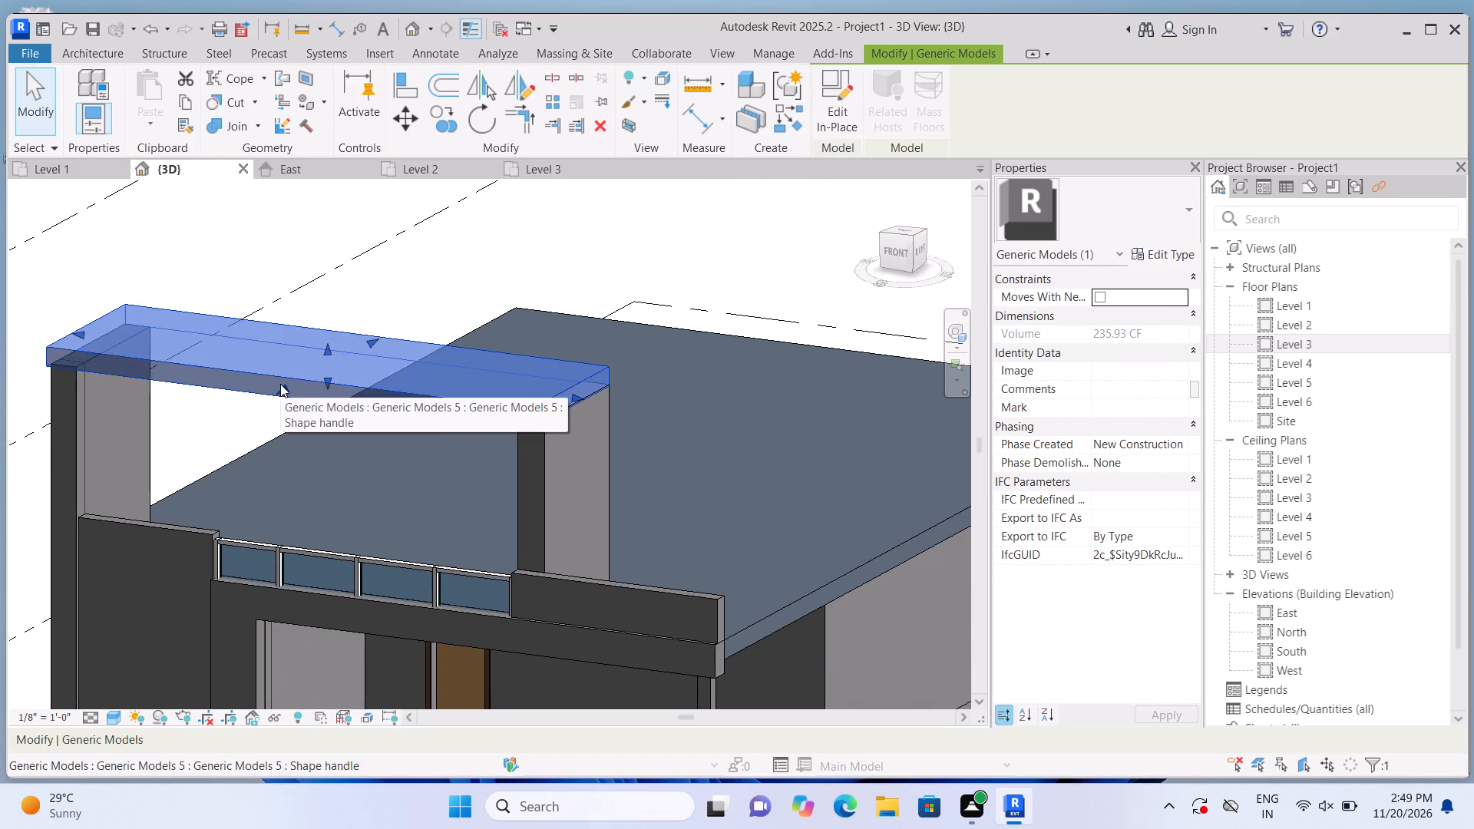
{"action": "left_click_drag", "start_coordinate": [280, 384], "coordinate": [283, 369]}
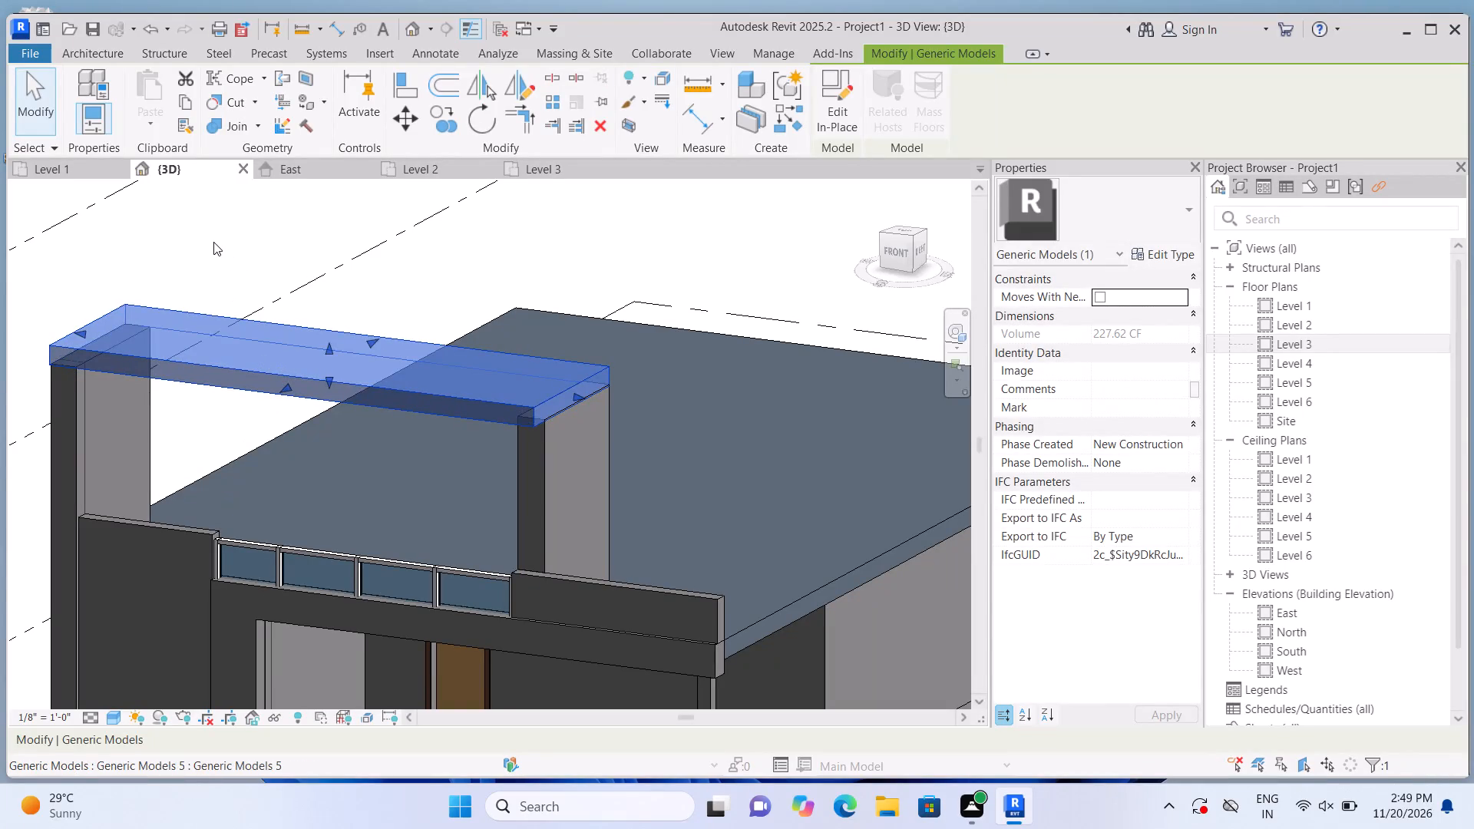
{"action": "left_click", "coordinate": [213, 242]}
{"action": "left_click", "coordinate": [160, 372]}
{"action": "scroll", "coordinate": [55, 389], "scroll_direction": "up", "scroll_amount": 4}
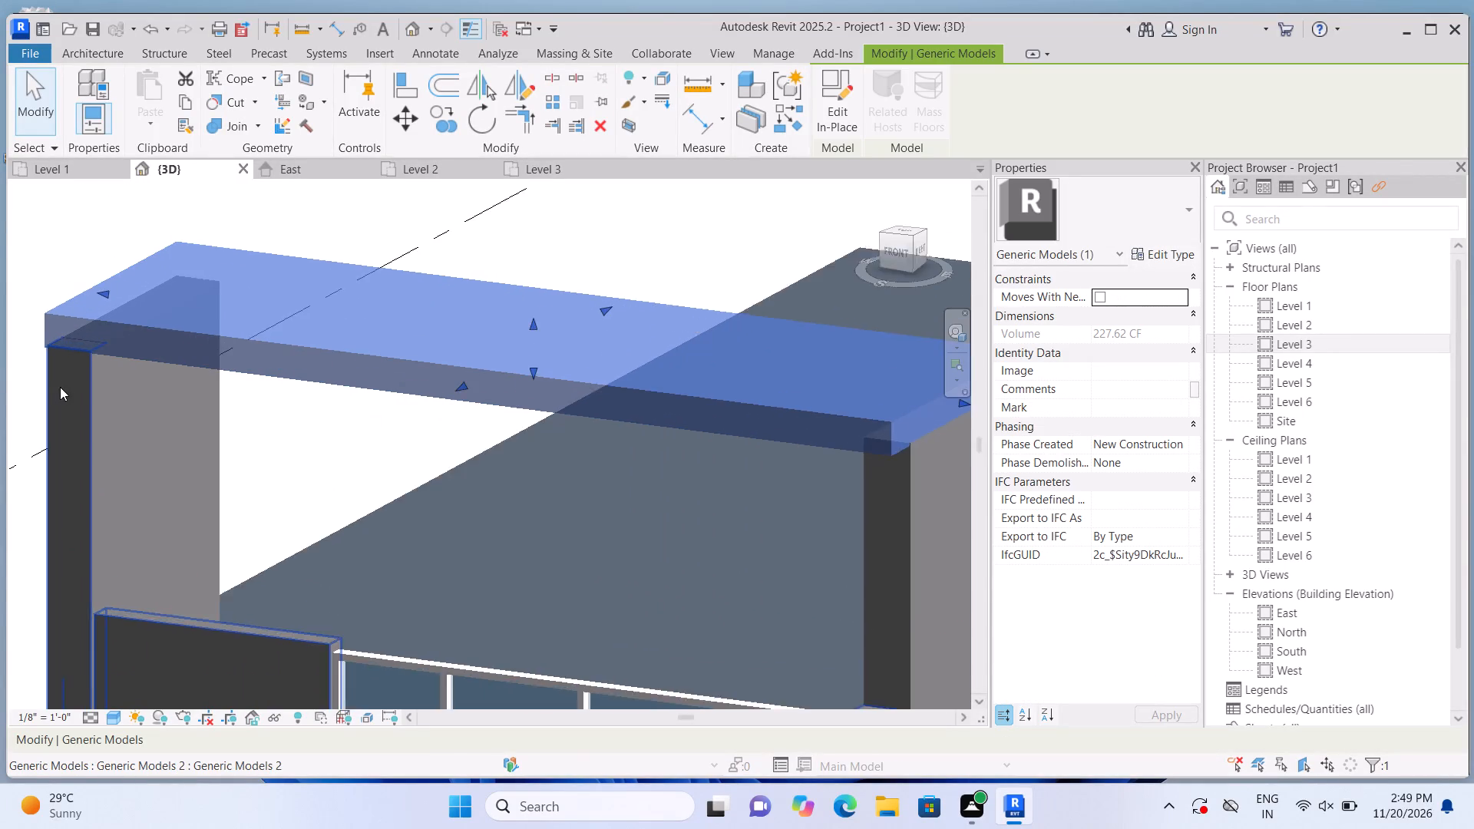
{"action": "scroll", "coordinate": [60, 387], "scroll_direction": "up", "scroll_amount": 1}
{"action": "left_click_drag", "start_coordinate": [519, 384], "coordinate": [522, 376]}
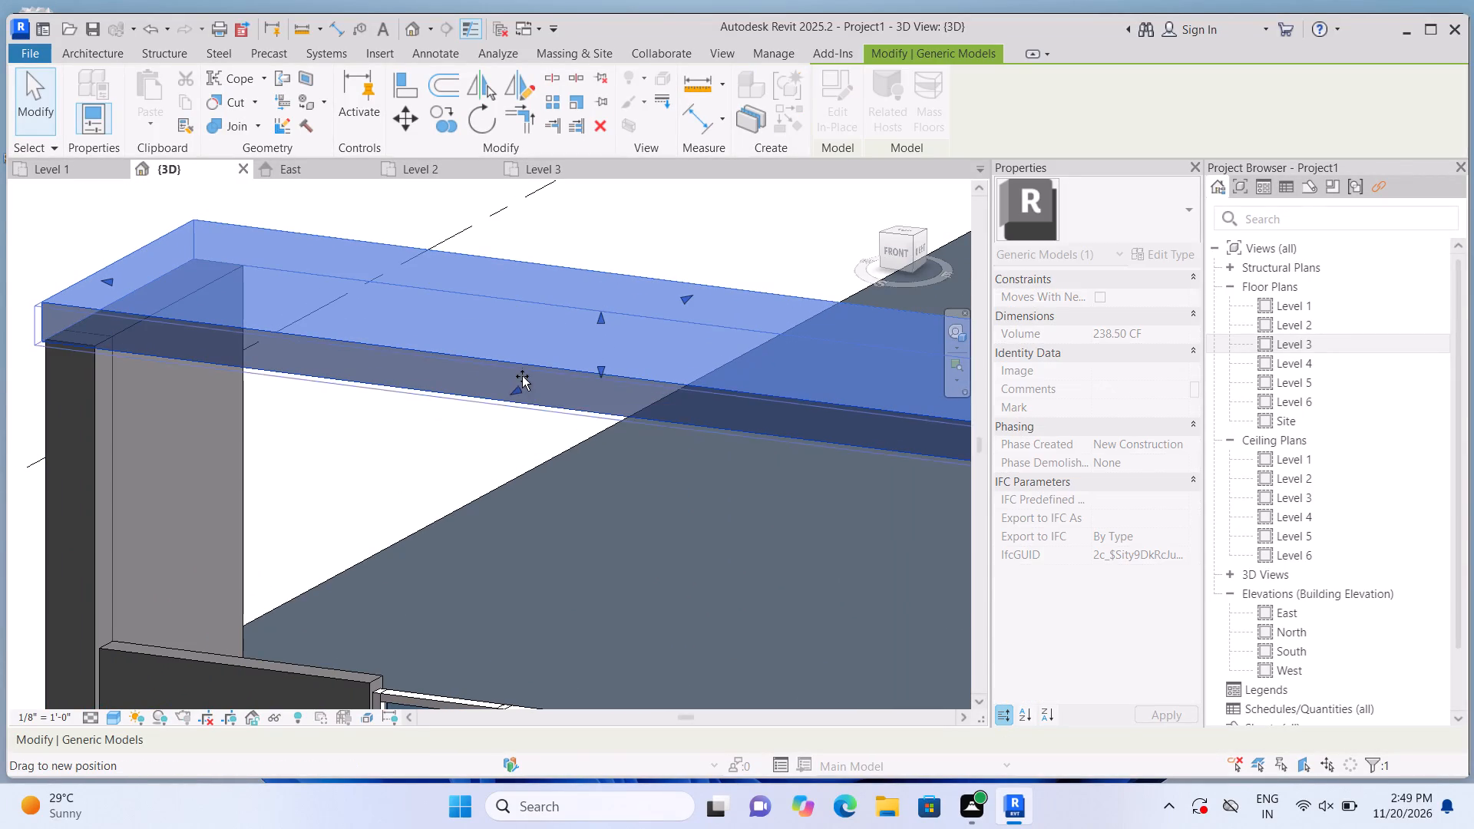
{"action": "left_click_drag", "start_coordinate": [522, 376], "coordinate": [526, 368]}
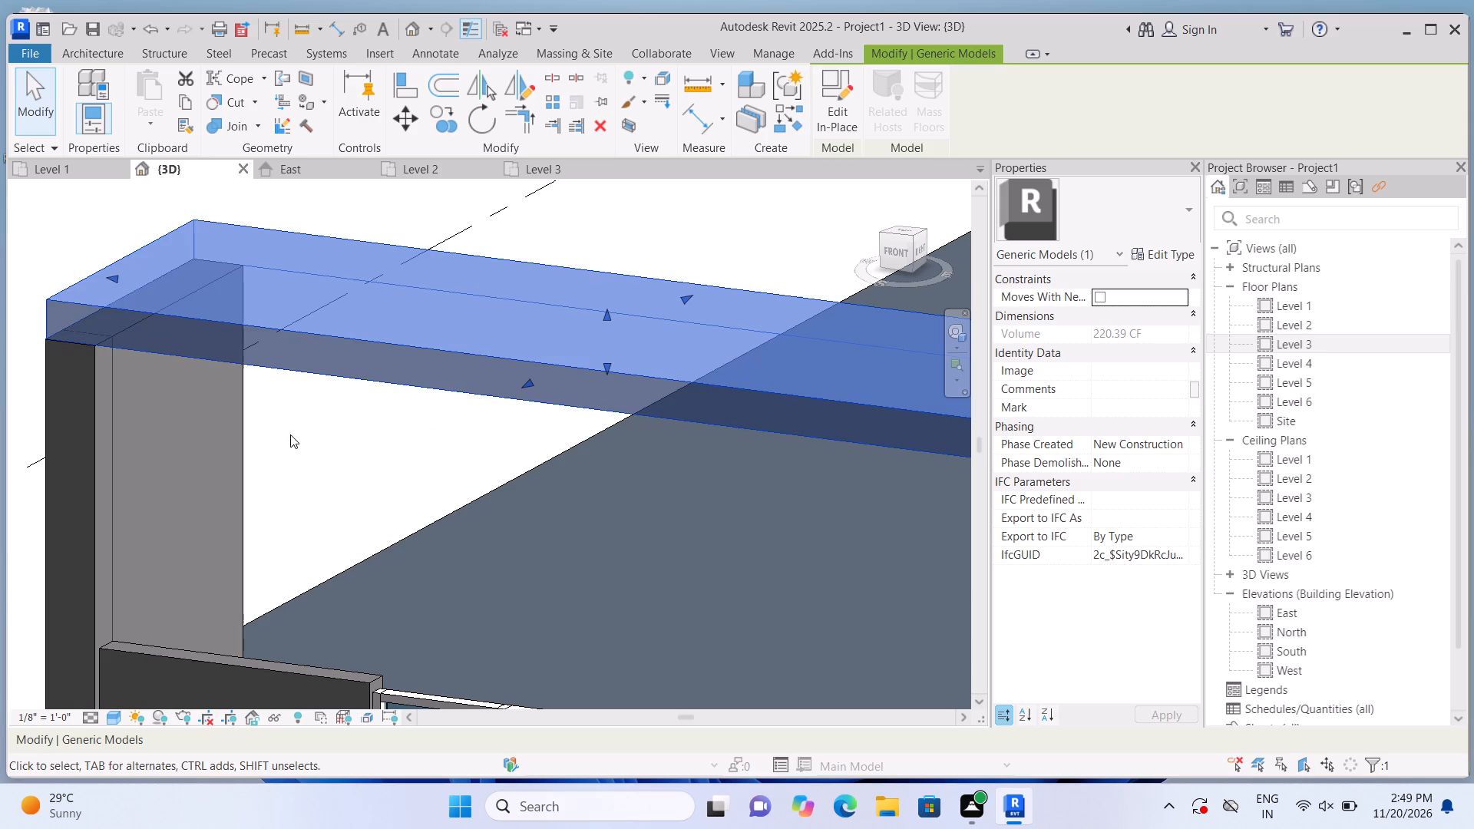
{"action": "left_click", "coordinate": [57, 217]}
Move the paired tall roof slabs' front faces slightly outward to align with the canopy slab's front face.
{"action": "scroll", "coordinate": [64, 285], "scroll_direction": "down", "scroll_amount": 4}
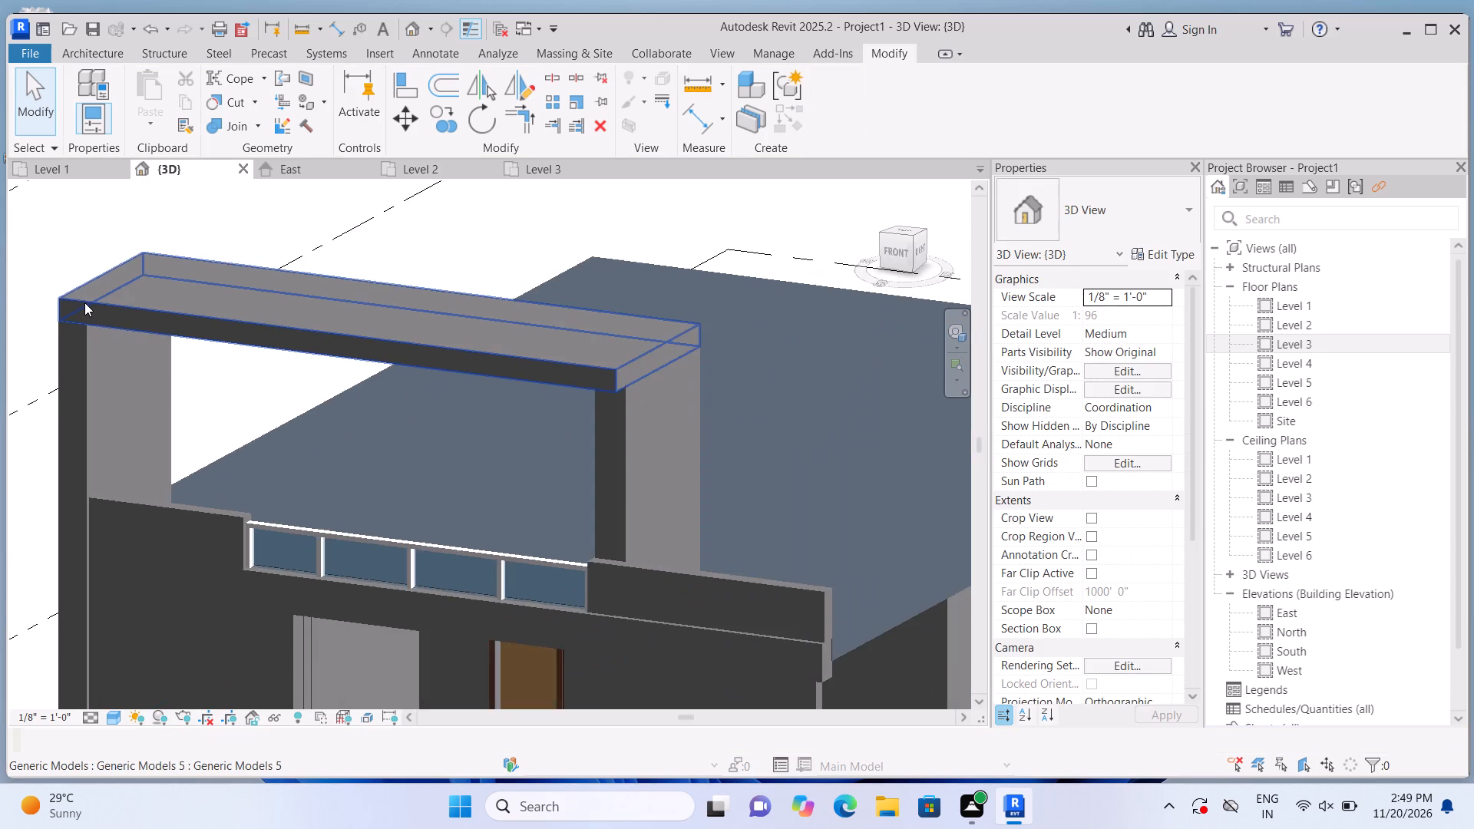
{"action": "scroll", "coordinate": [88, 306], "scroll_direction": "down", "scroll_amount": 2}
{"action": "scroll", "coordinate": [478, 352], "scroll_direction": "up", "scroll_amount": 8}
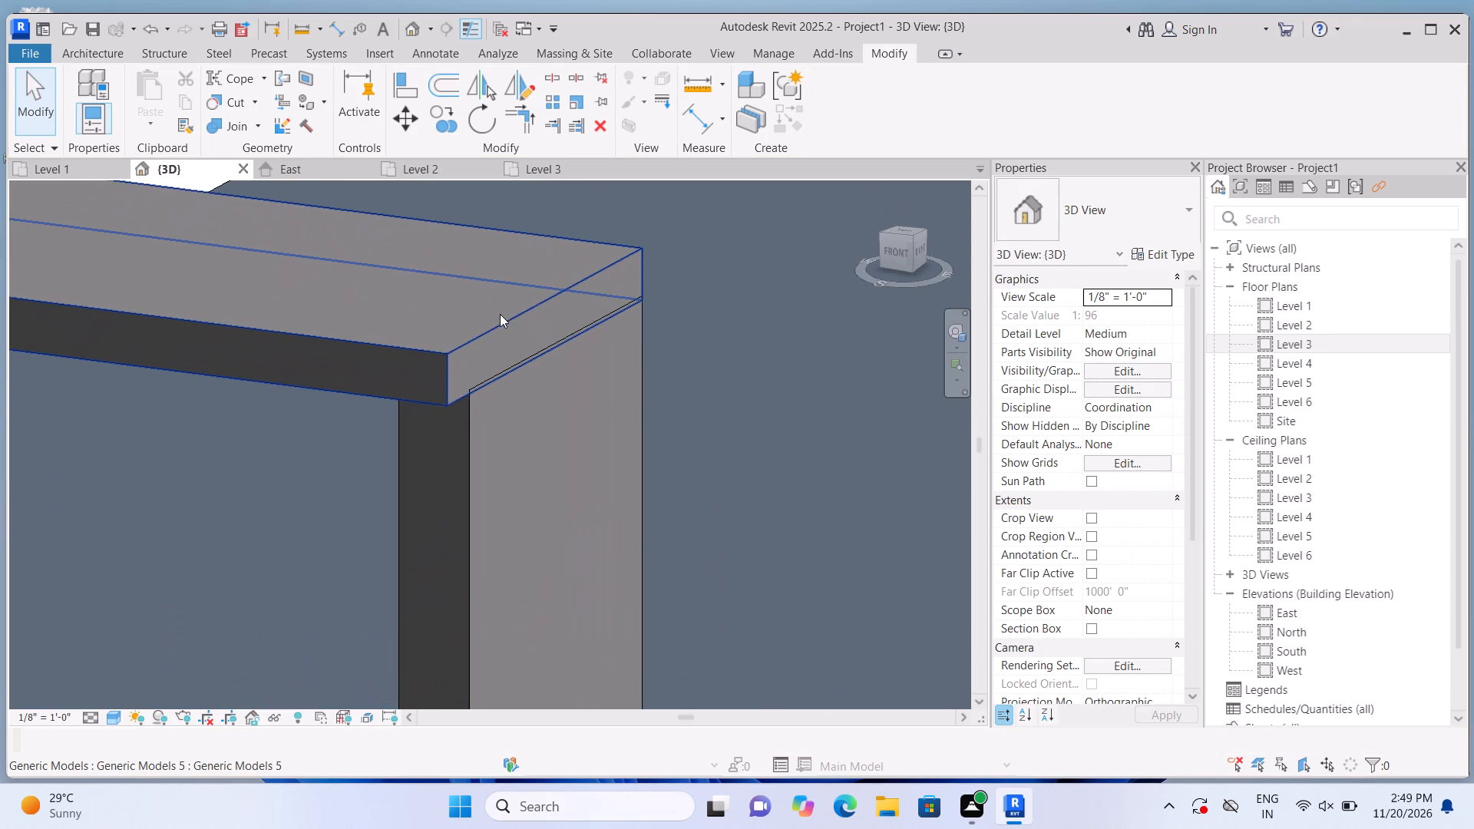
{"action": "left_click", "coordinate": [501, 310]}
{"action": "scroll", "coordinate": [521, 324], "scroll_direction": "down", "scroll_amount": 7}
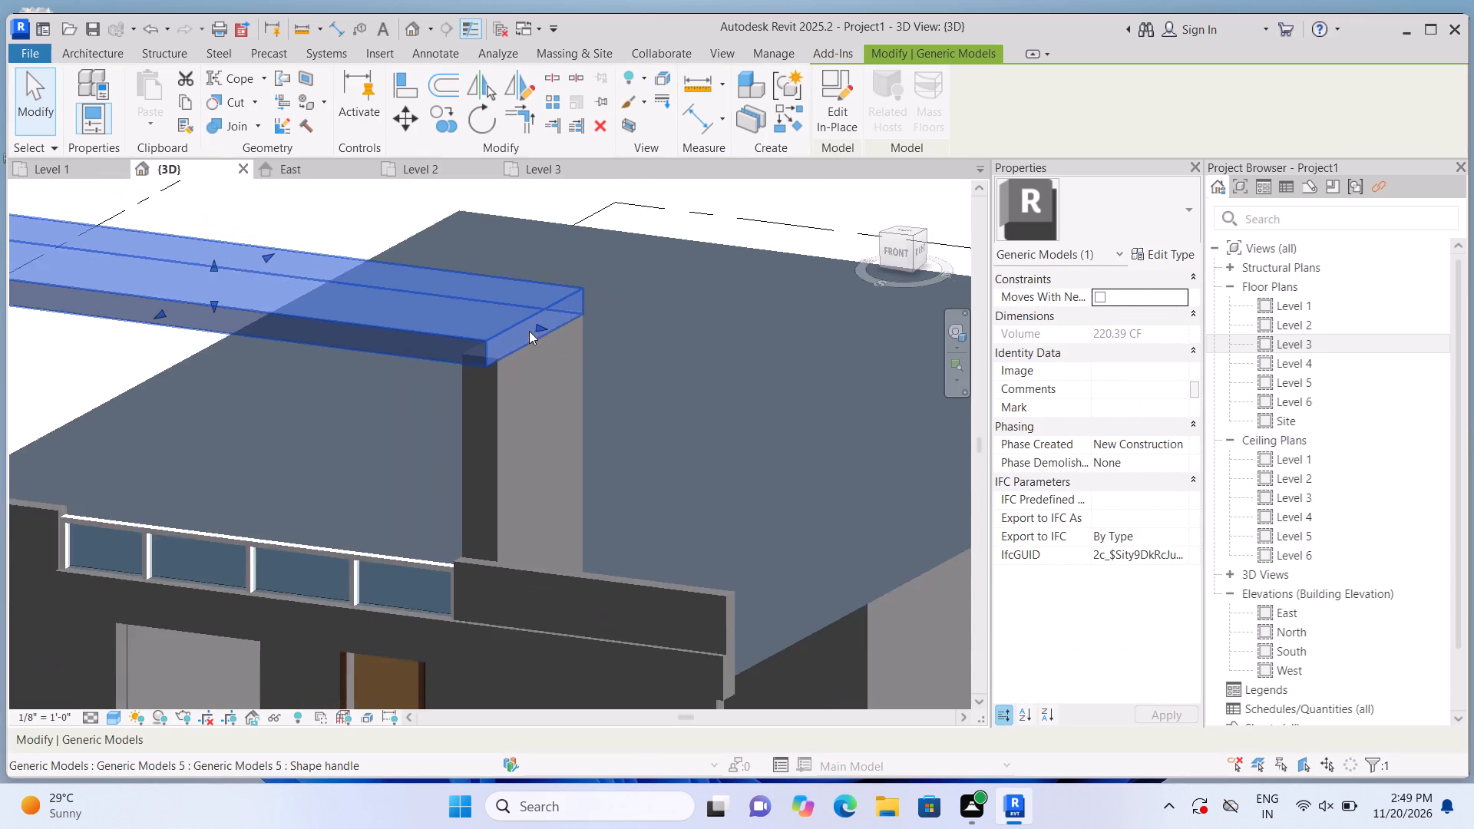
{"action": "scroll", "coordinate": [529, 331], "scroll_direction": "down", "scroll_amount": 1}
{"action": "left_click", "coordinate": [501, 411]}
{"action": "scroll", "coordinate": [494, 427], "scroll_direction": "up", "scroll_amount": 4}
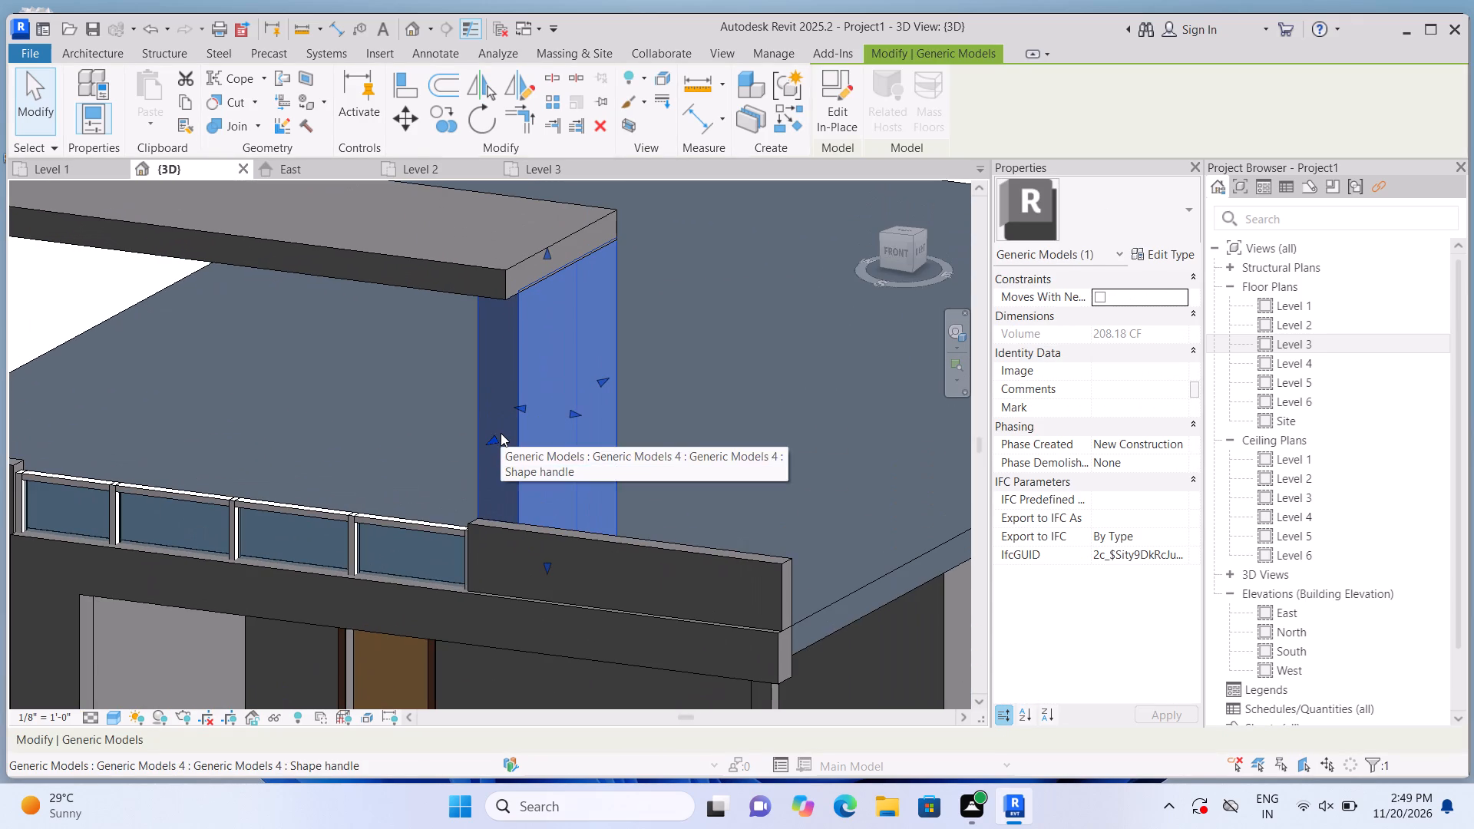
{"action": "left_click", "coordinate": [488, 440]}
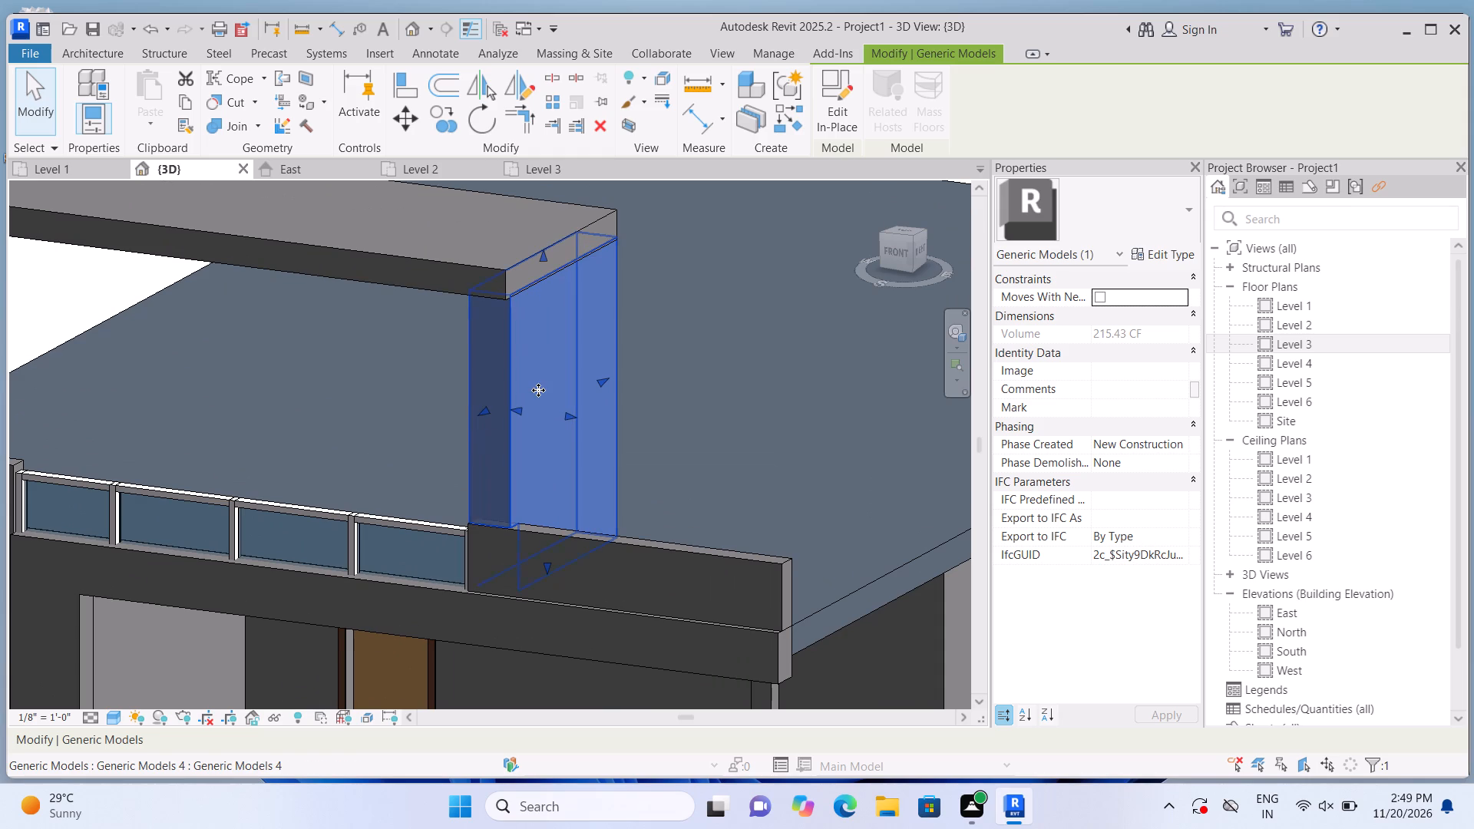
{"action": "scroll", "coordinate": [538, 390], "scroll_direction": "down", "scroll_amount": 5}
{"action": "left_click", "coordinate": [27, 467]}
Examine the front alignment of the tall roof slabs, canopy slab and parapet, close up and across the whole facade.
{"action": "scroll", "coordinate": [144, 491], "scroll_direction": "up", "scroll_amount": 1}
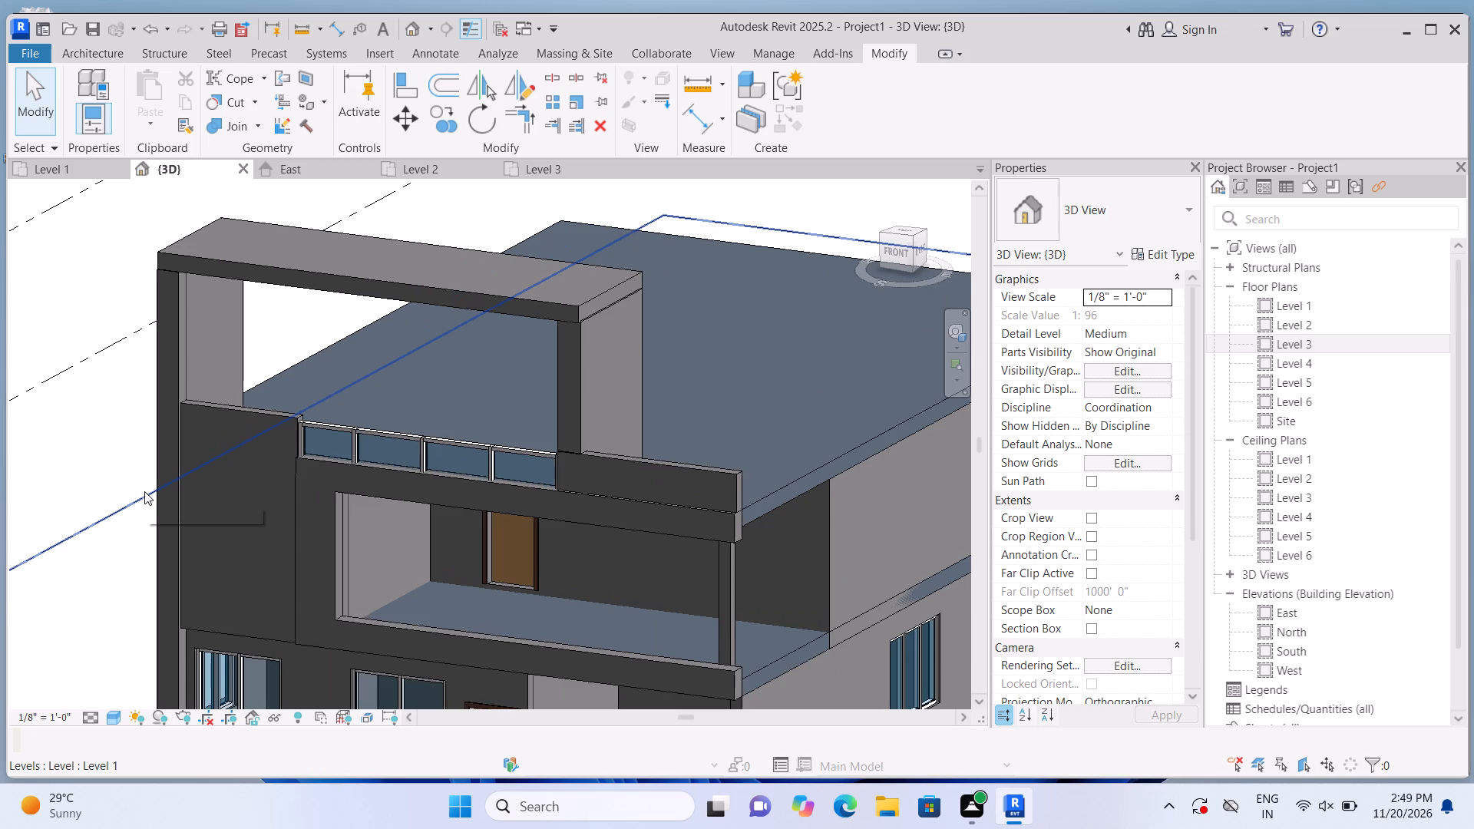
{"action": "scroll", "coordinate": [522, 339], "scroll_direction": "up", "scroll_amount": 4}
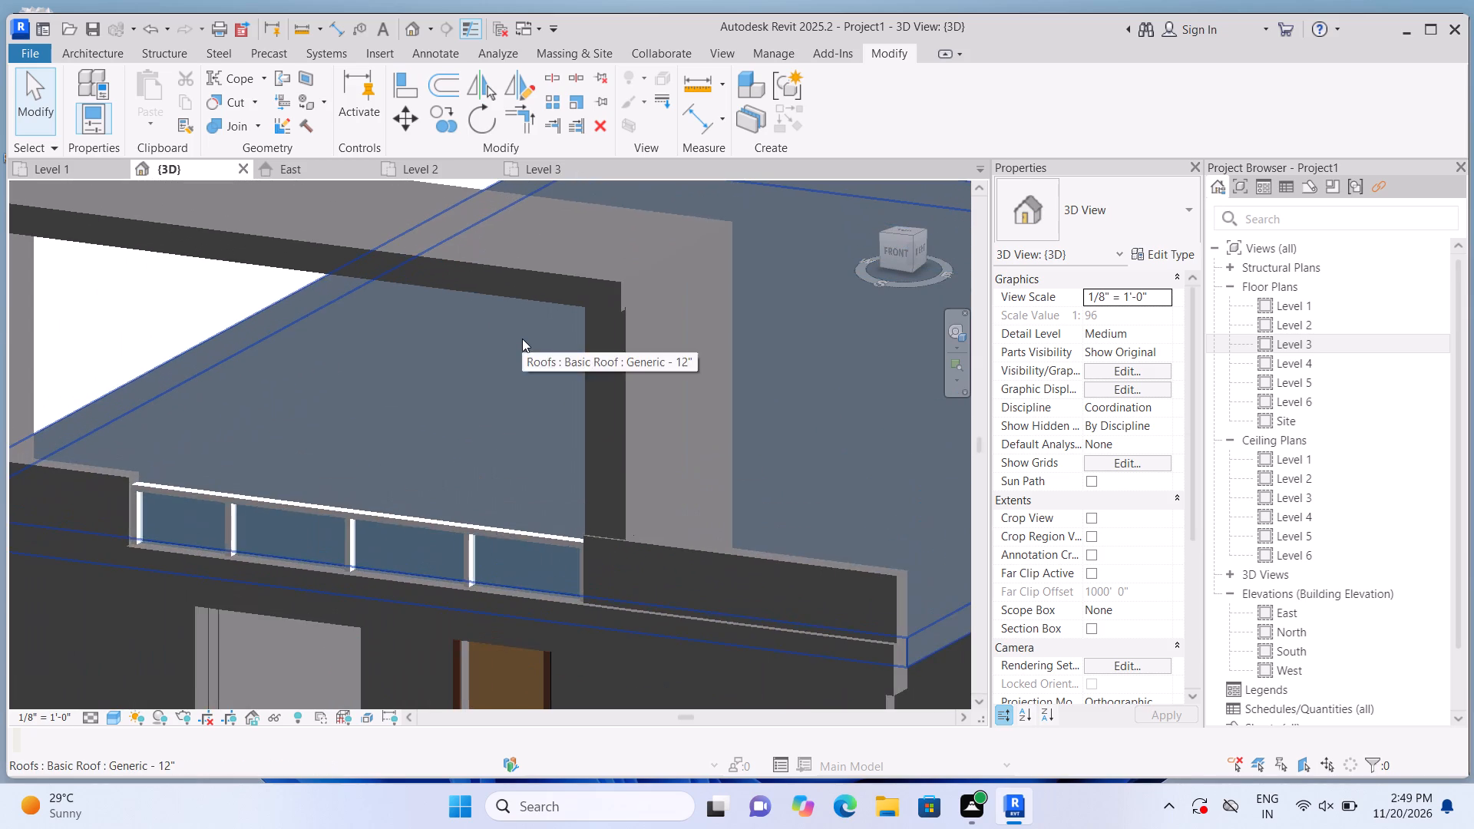
{"action": "left_click", "coordinate": [593, 432]}
{"action": "scroll", "coordinate": [605, 448], "scroll_direction": "down", "scroll_amount": 2}
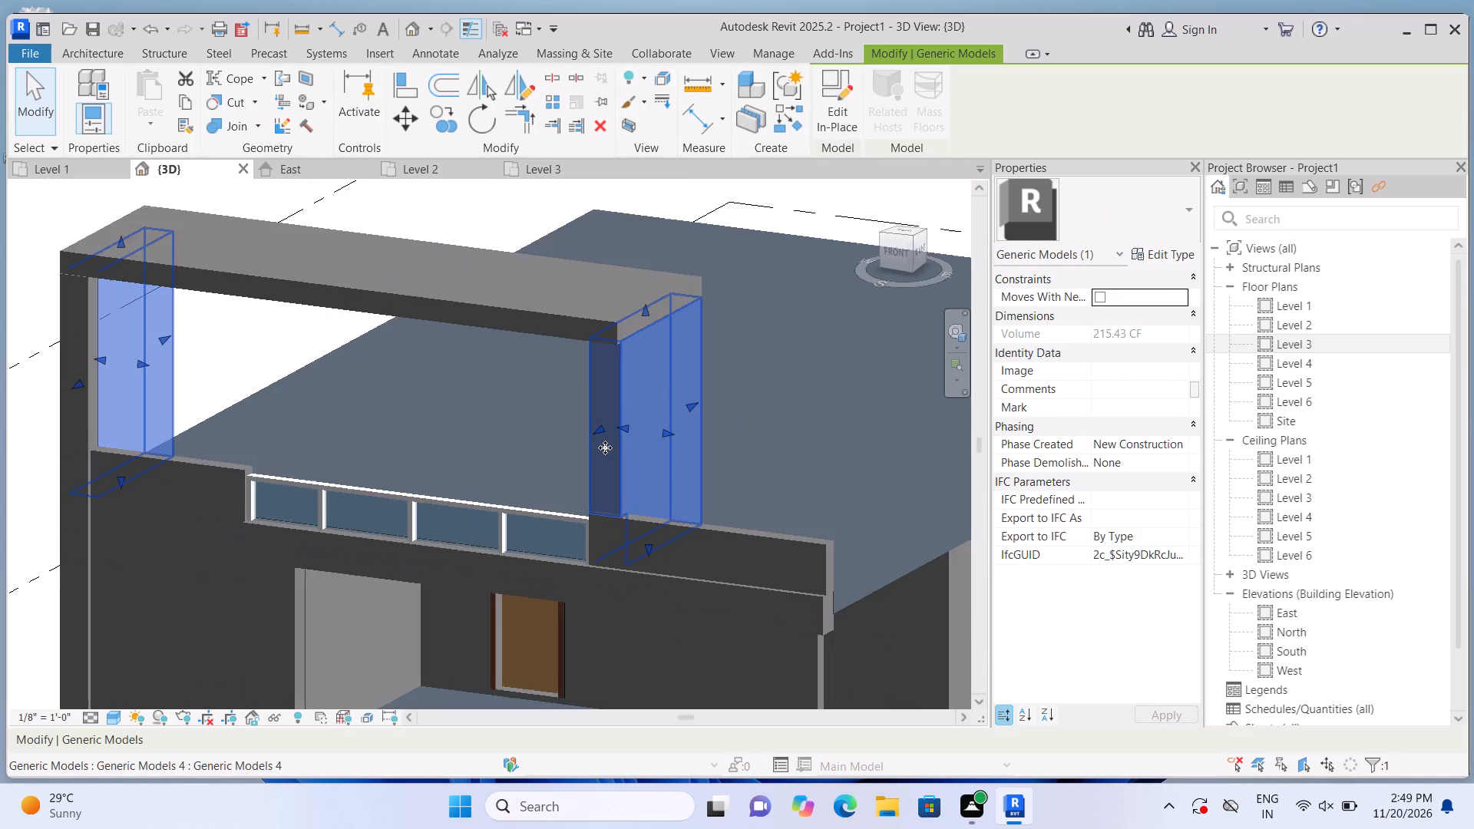
{"action": "scroll", "coordinate": [605, 448], "scroll_direction": "down", "scroll_amount": 2}
{"action": "left_click", "coordinate": [523, 235]}
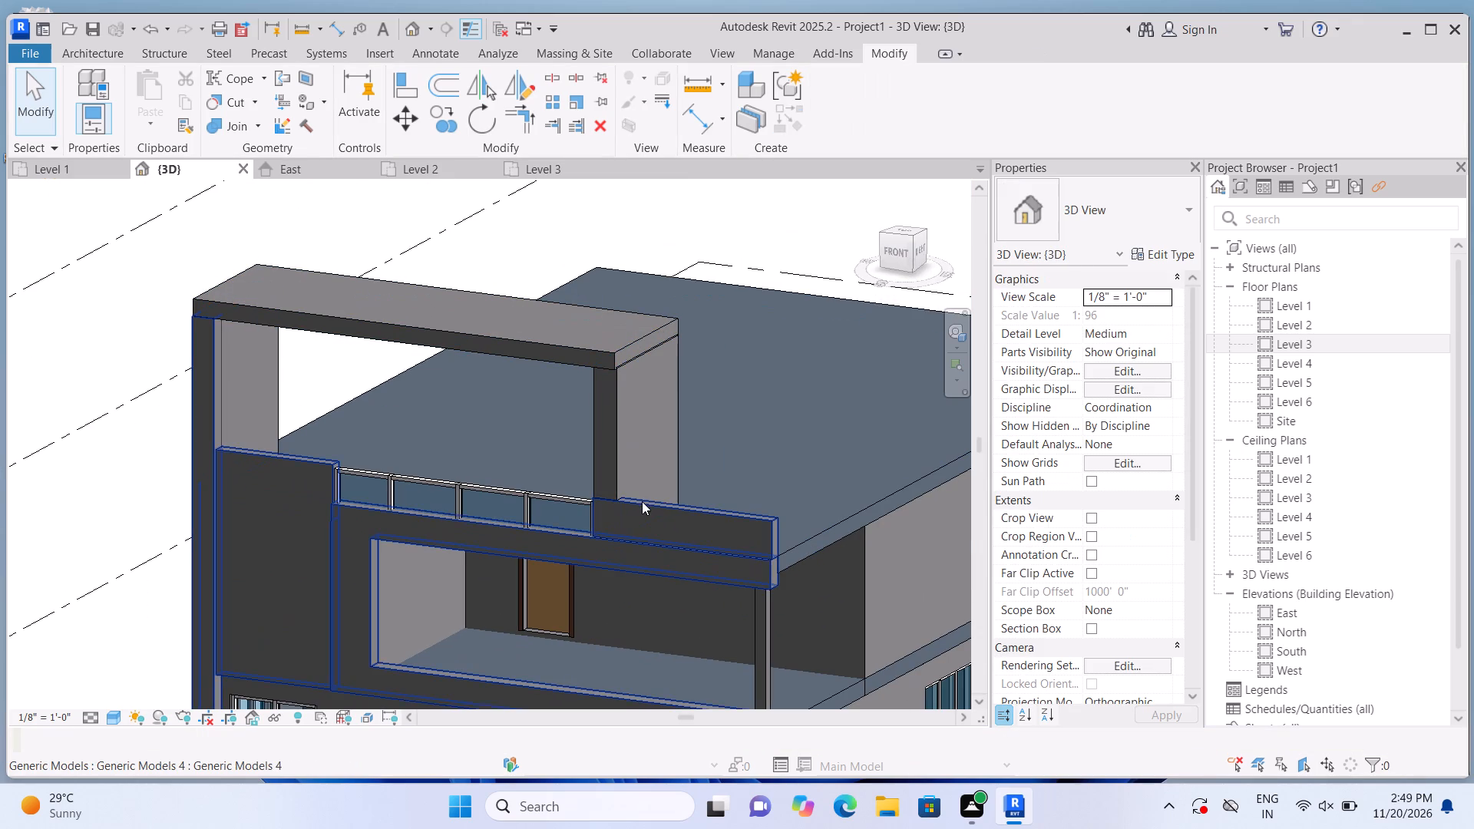
{"action": "scroll", "coordinate": [67, 341], "scroll_direction": "down", "scroll_amount": 4}
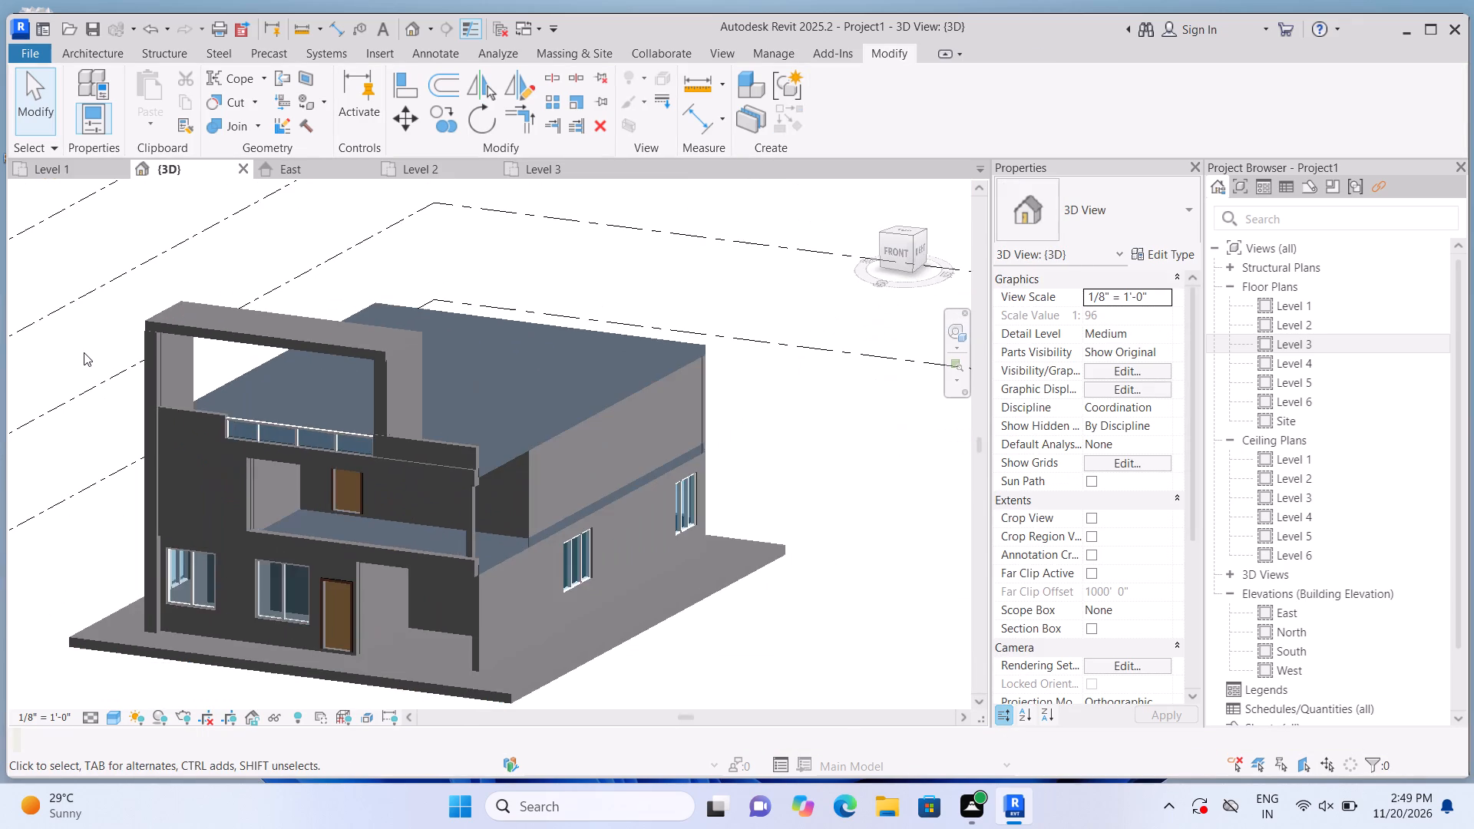
{"action": "scroll", "coordinate": [71, 361], "scroll_direction": "up", "scroll_amount": 2}
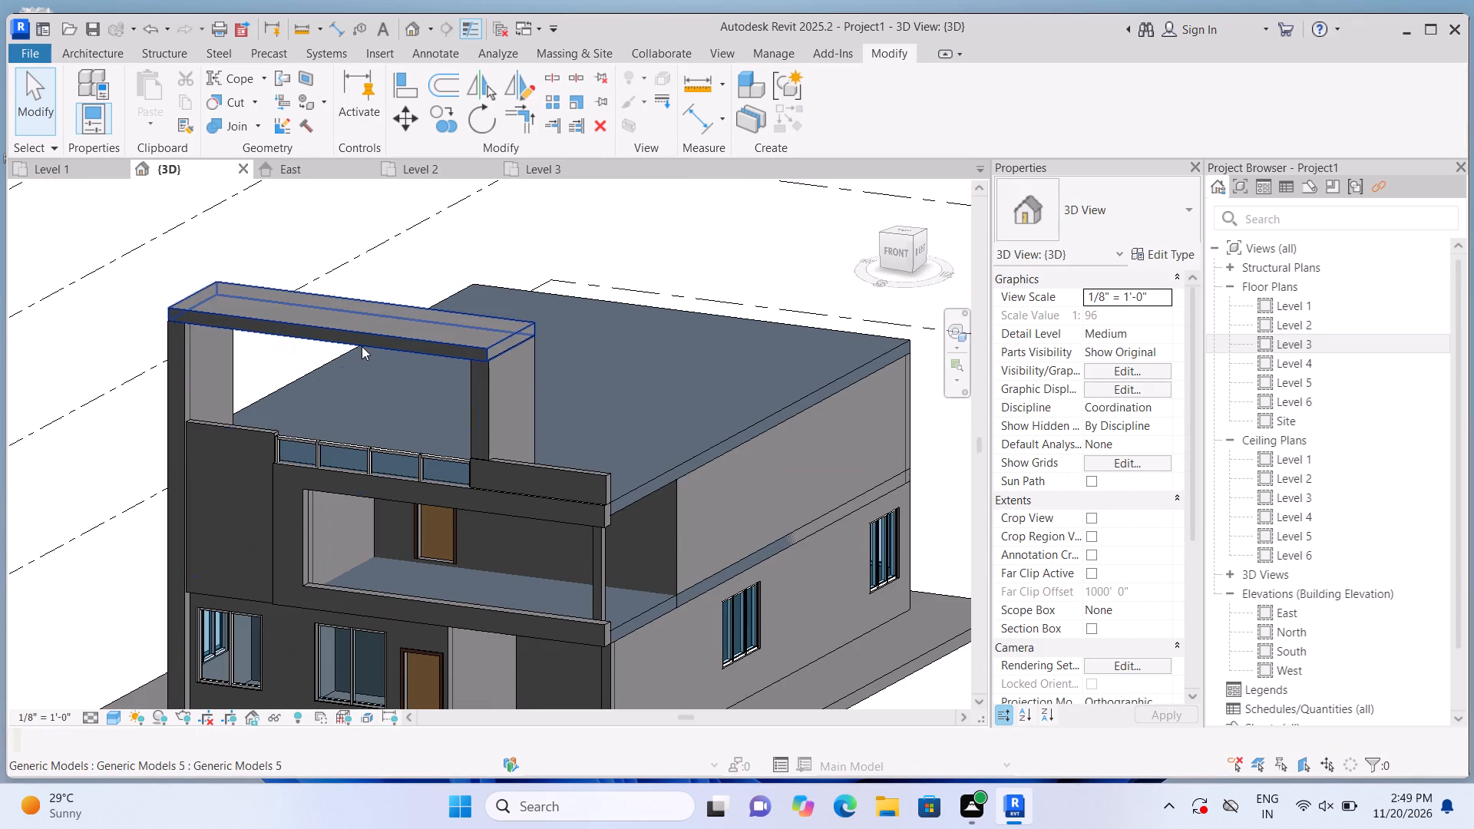
Join the facade frame's parapet geometry with the paired tall roof slabs.
{"action": "left_click", "coordinate": [256, 121]}
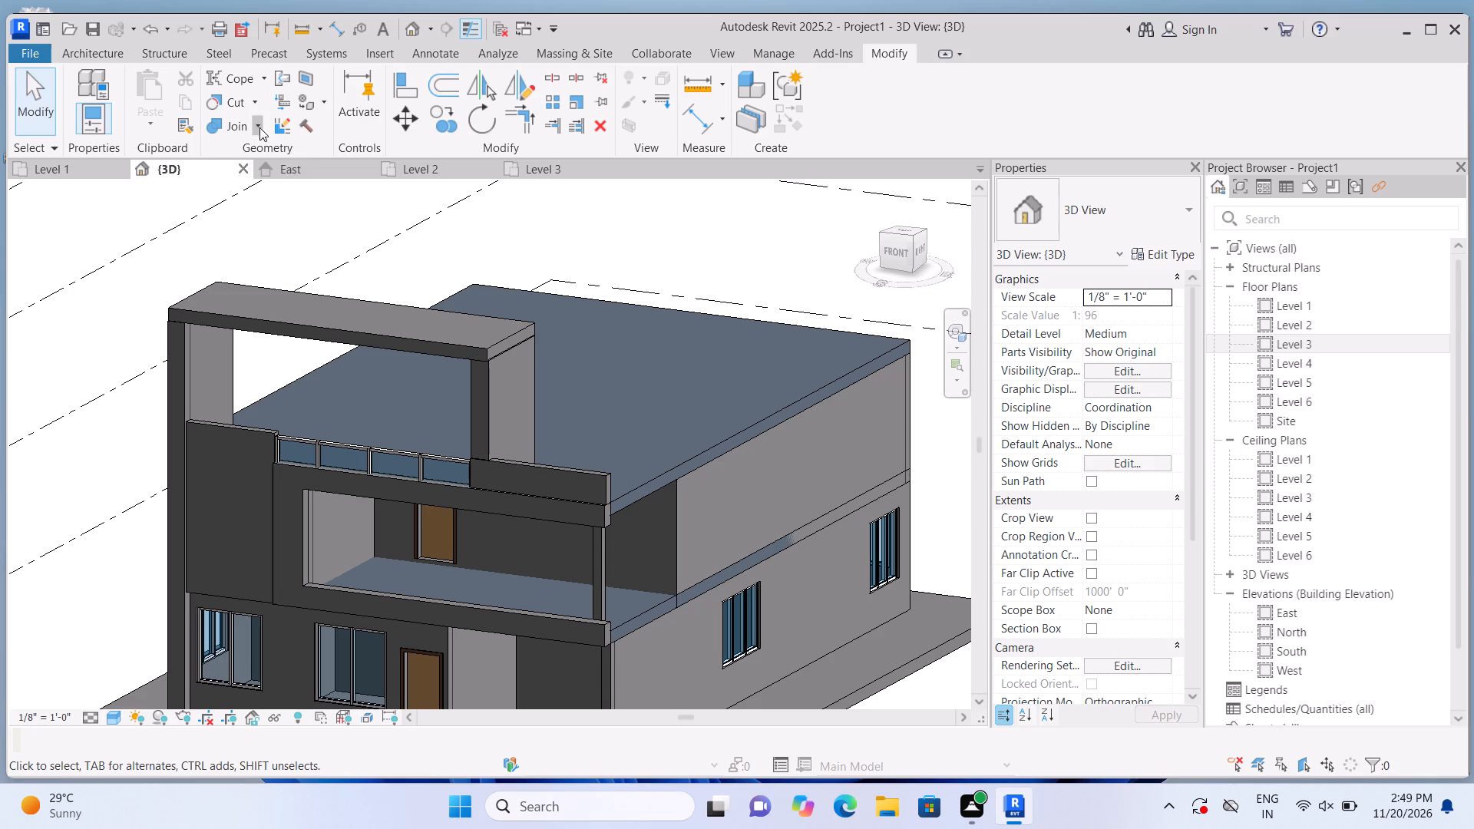
{"action": "left_click", "coordinate": [264, 148]}
{"action": "left_click", "coordinate": [552, 490]}
{"action": "left_click", "coordinate": [515, 426]}
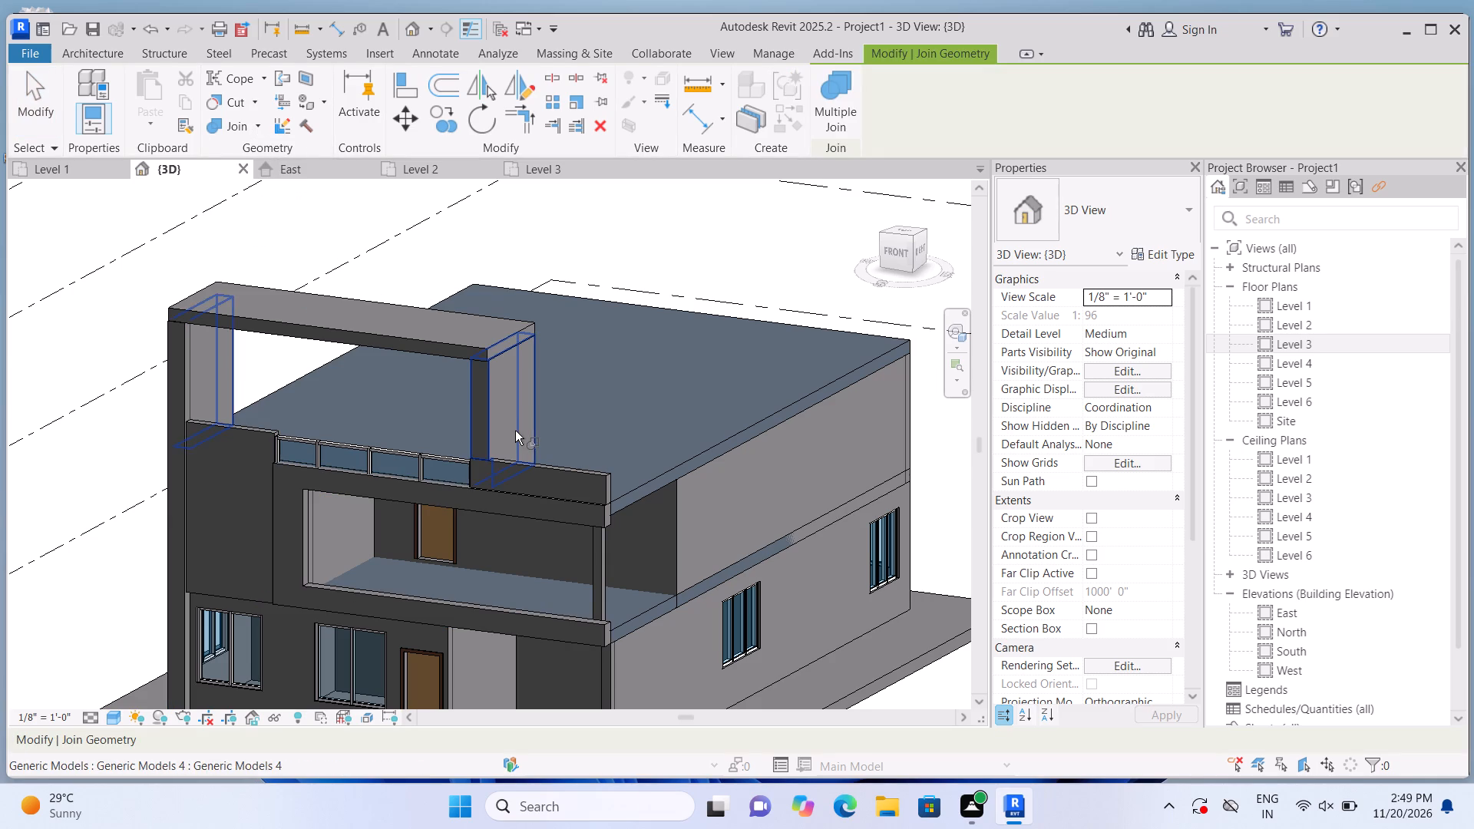
Join the paired tall roof slabs' geometry with the canopy slab at both the outer and inner supports.
{"action": "scroll", "coordinate": [223, 470], "scroll_direction": "up", "scroll_amount": 5}
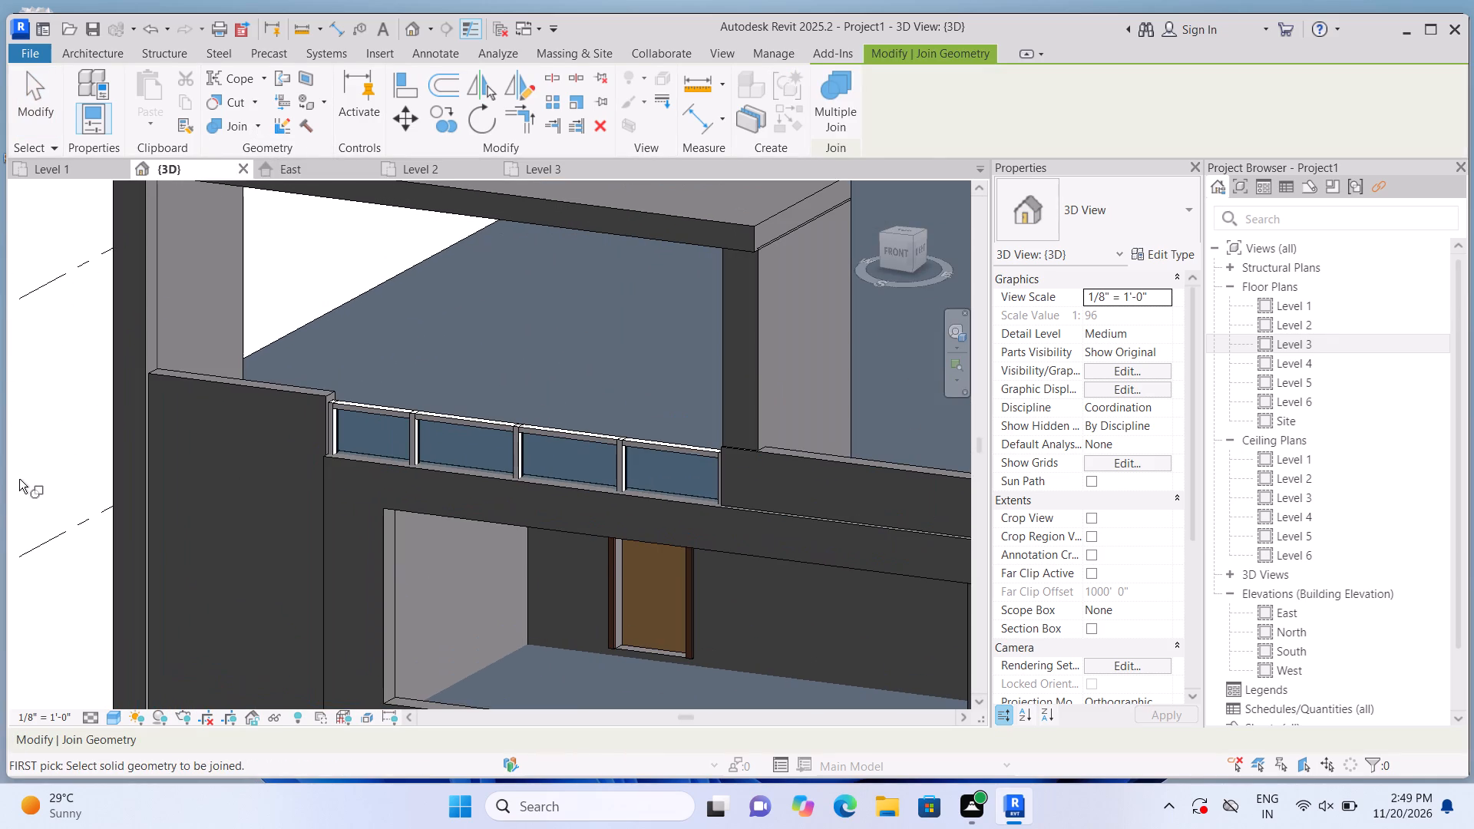
{"action": "scroll", "coordinate": [146, 495], "scroll_direction": "down", "scroll_amount": 5}
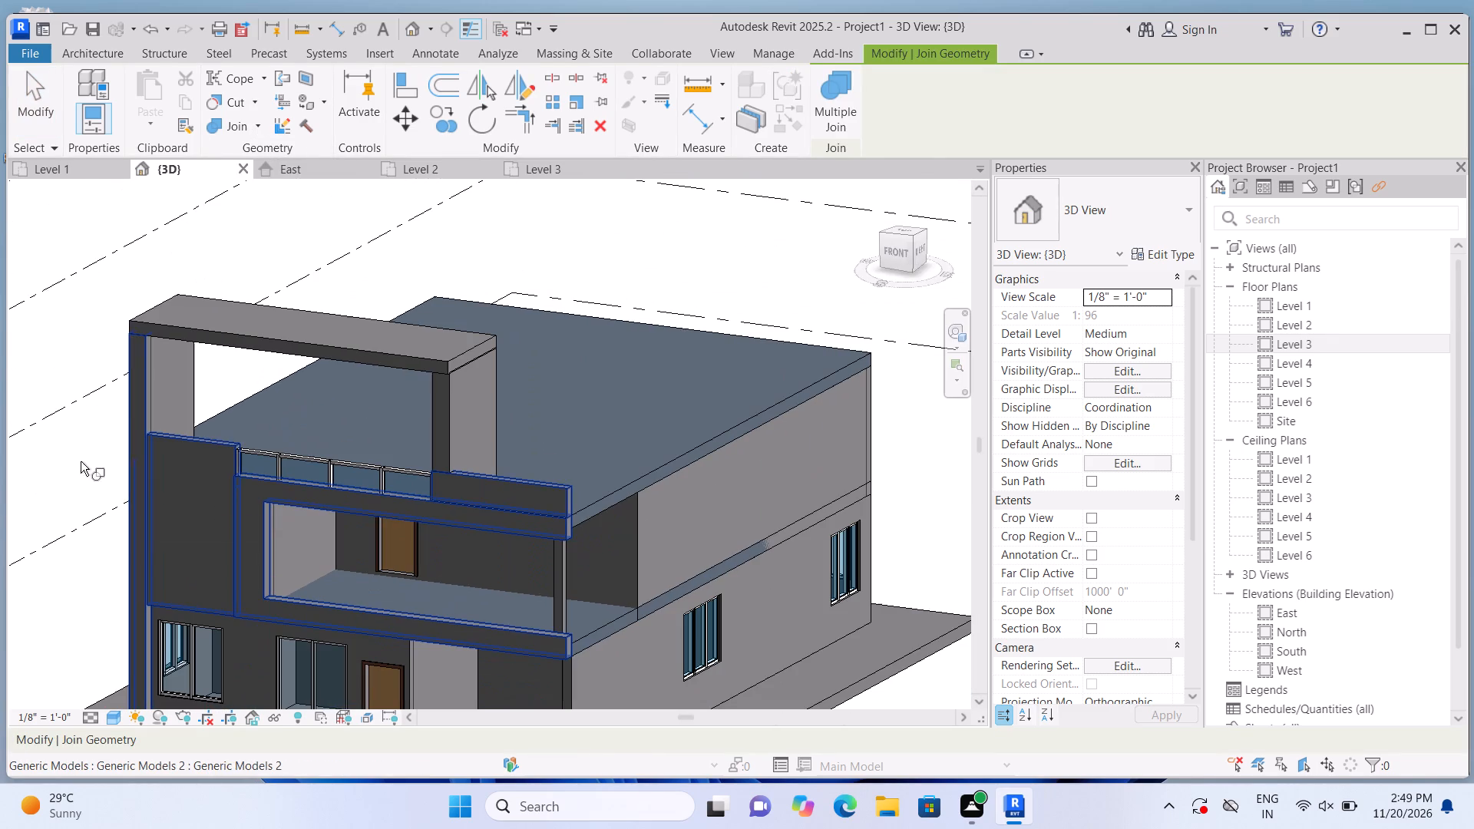
{"action": "left_click", "coordinate": [155, 383]}
{"action": "left_click", "coordinate": [249, 326]}
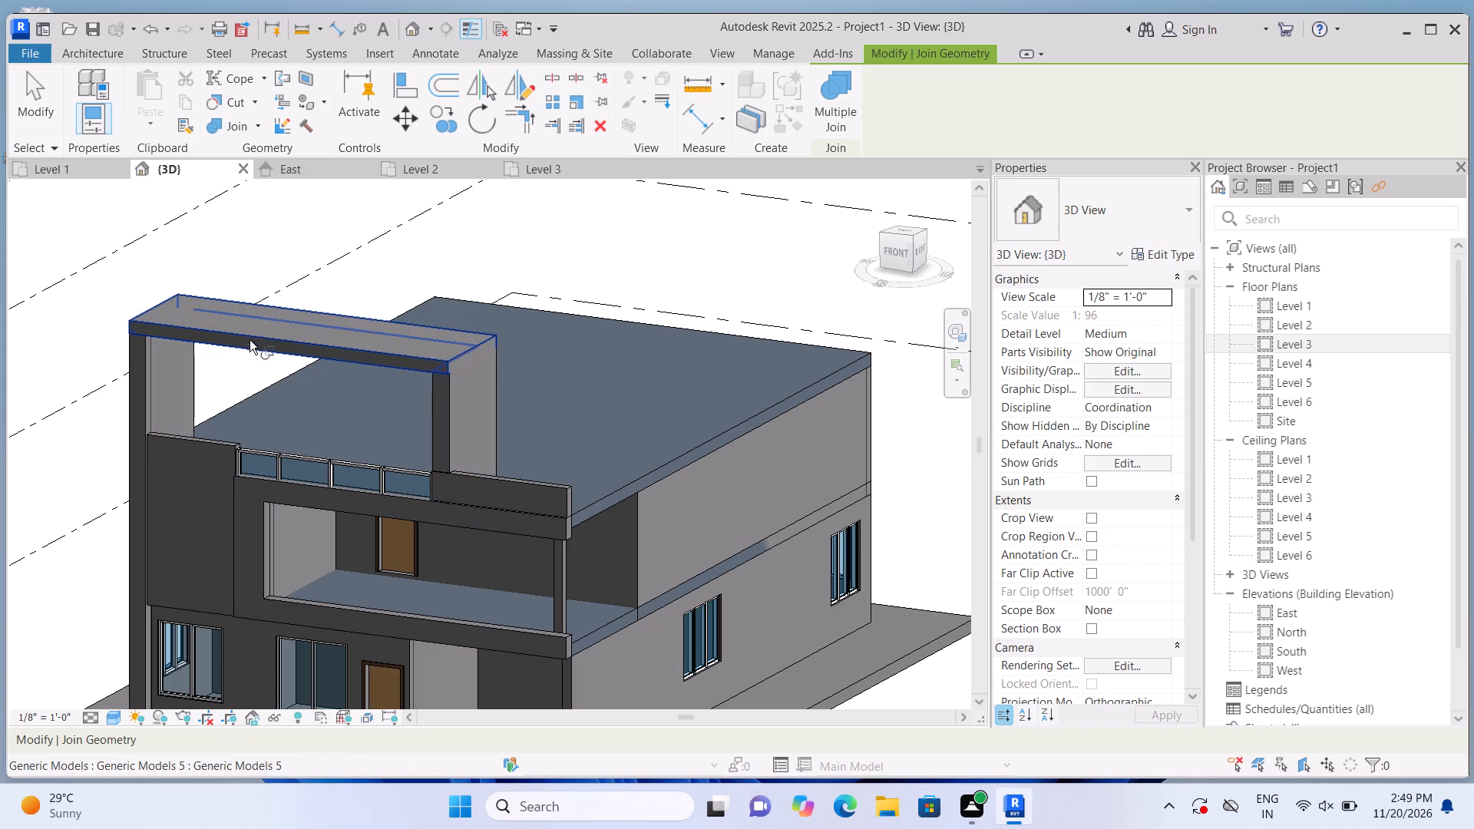
{"action": "left_click", "coordinate": [430, 404]}
{"action": "left_click", "coordinate": [409, 339]}
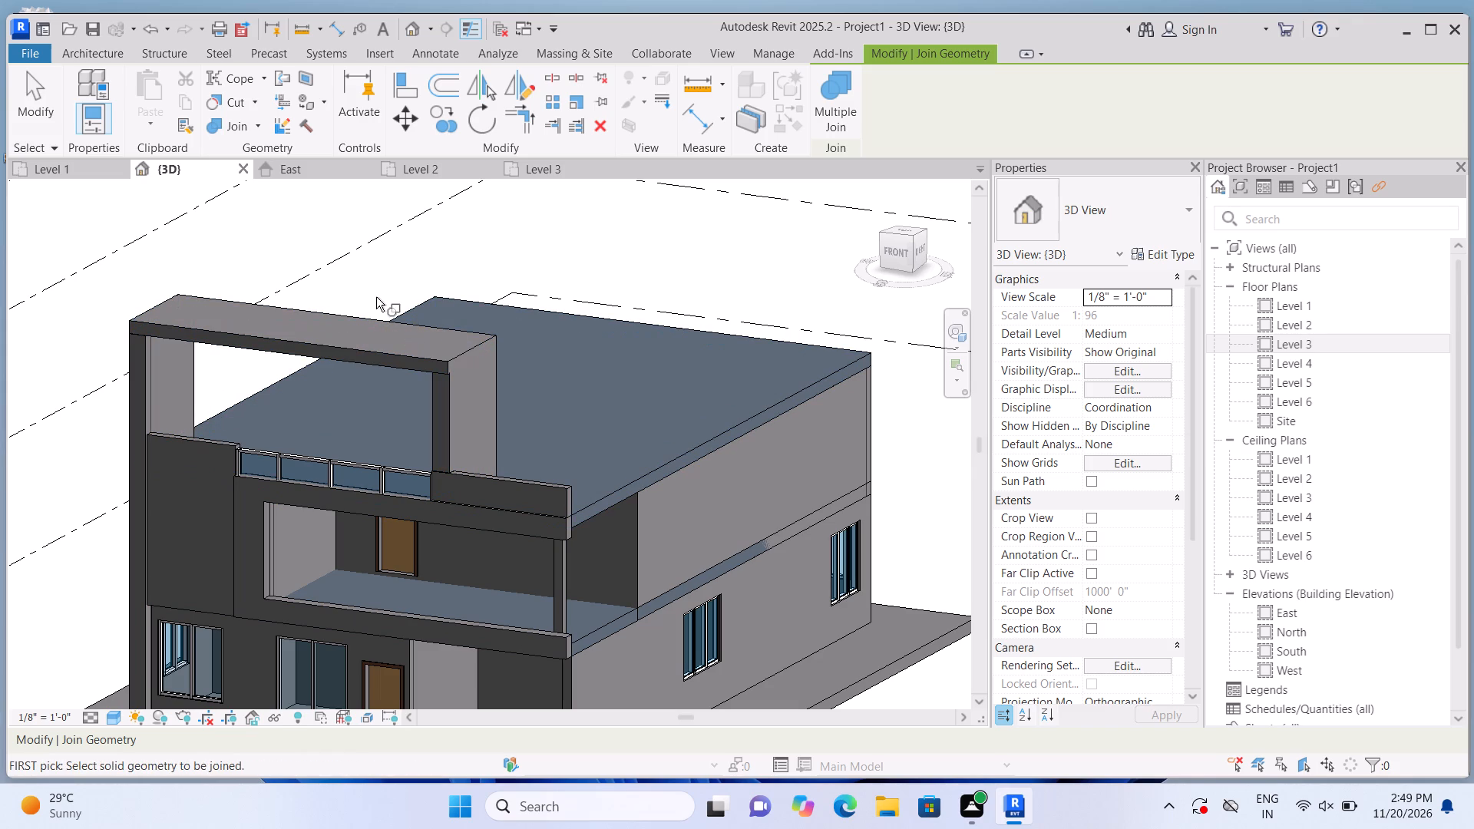
{"action": "key", "text": "Escape"}
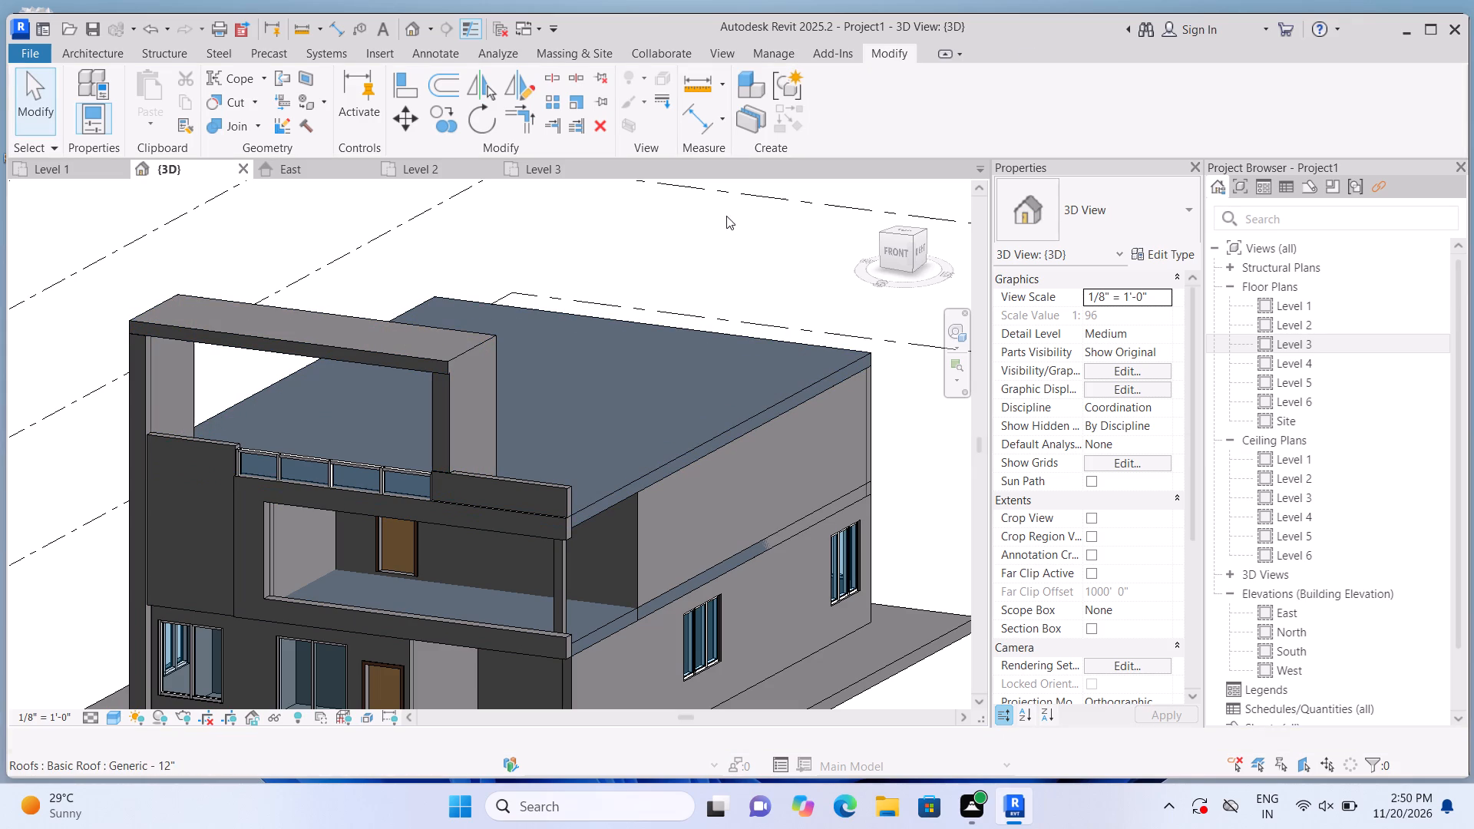
{"action": "left_click", "coordinate": [264, 126]}
{"action": "left_click", "coordinate": [257, 121]}
{"action": "left_click", "coordinate": [264, 155]}
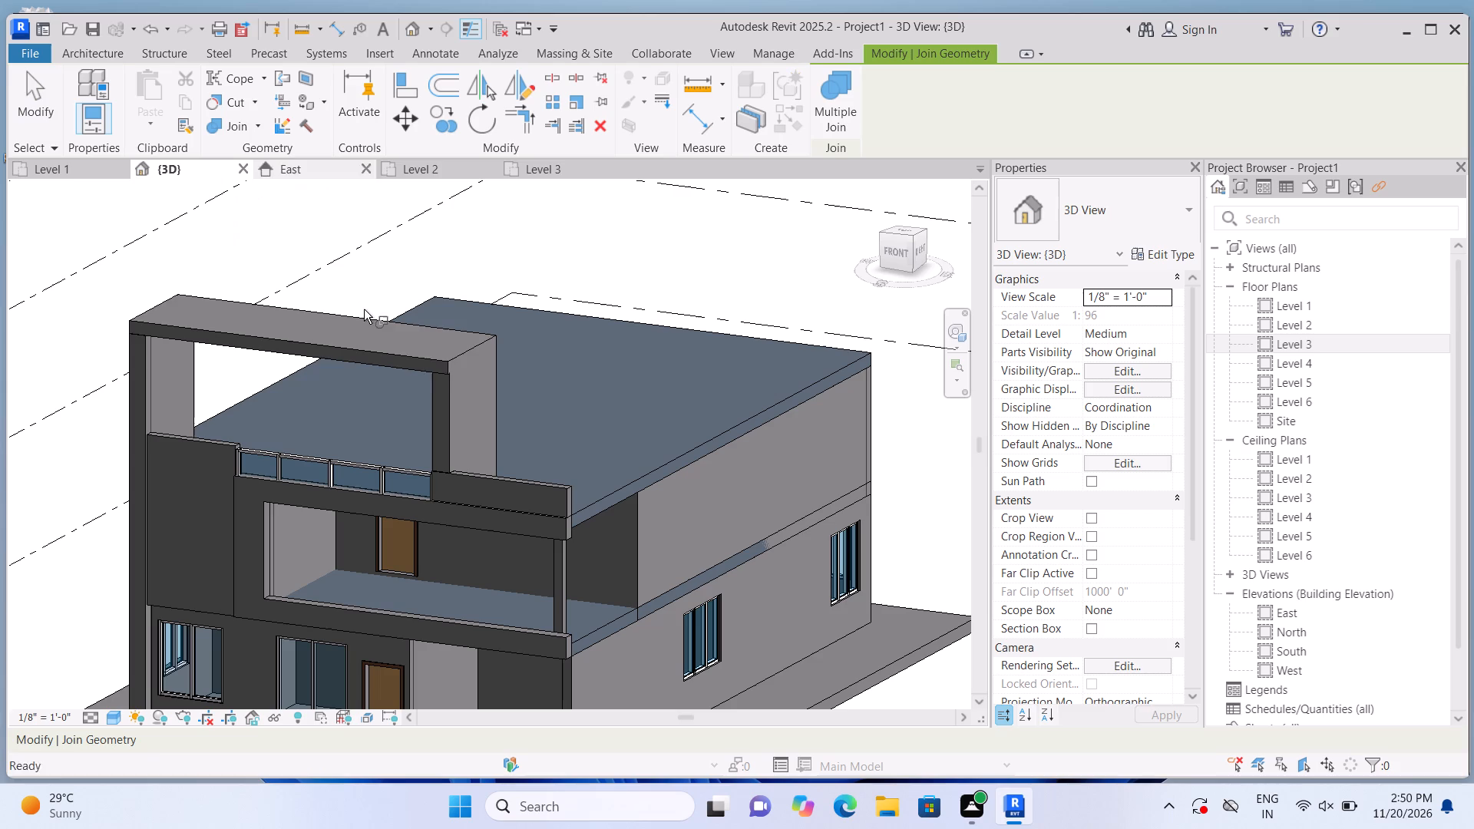
{"action": "left_click", "coordinate": [449, 398]}
{"action": "left_click", "coordinate": [425, 340]}
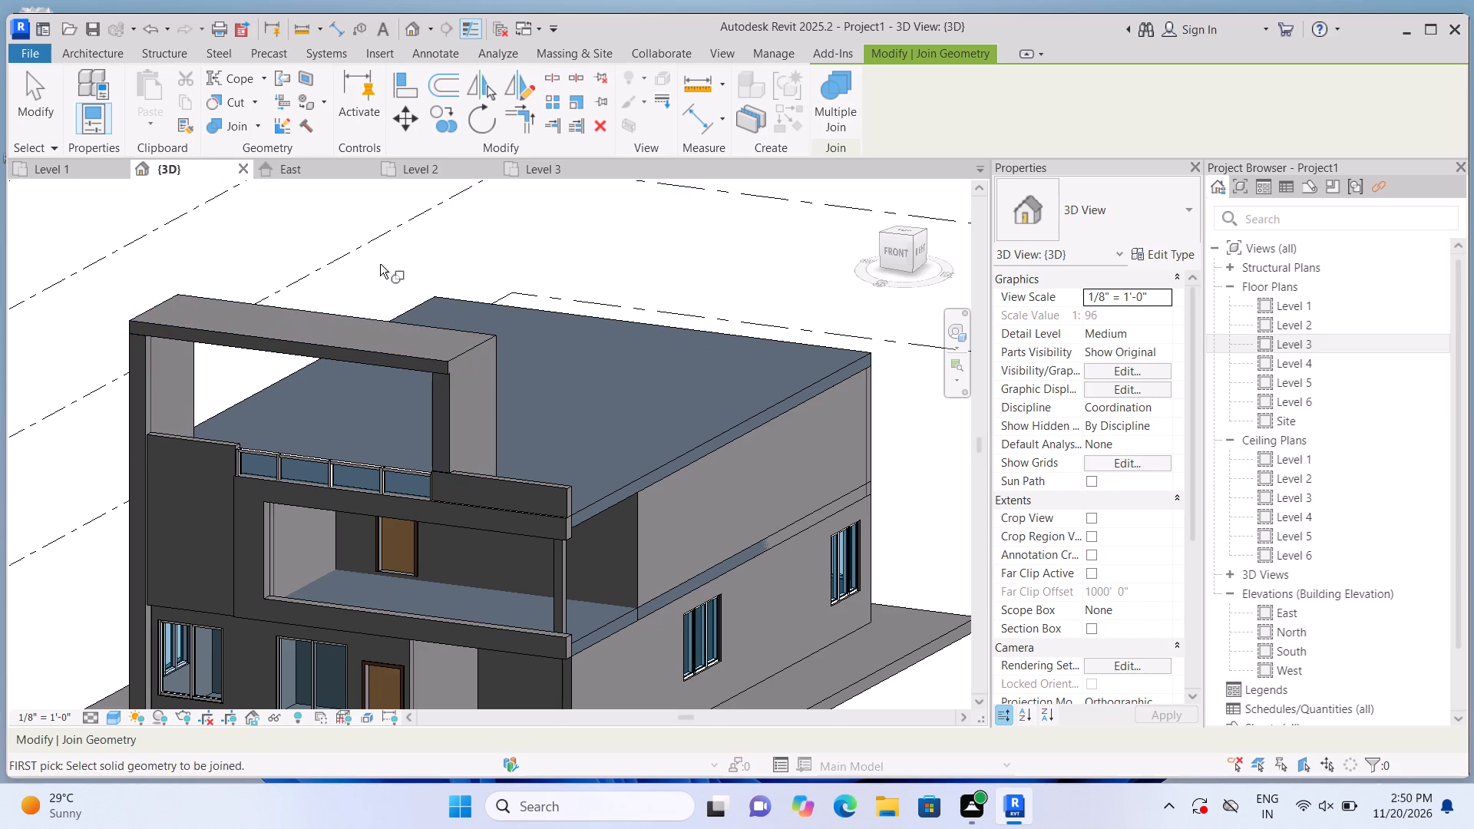
{"action": "key", "text": "Escape"}
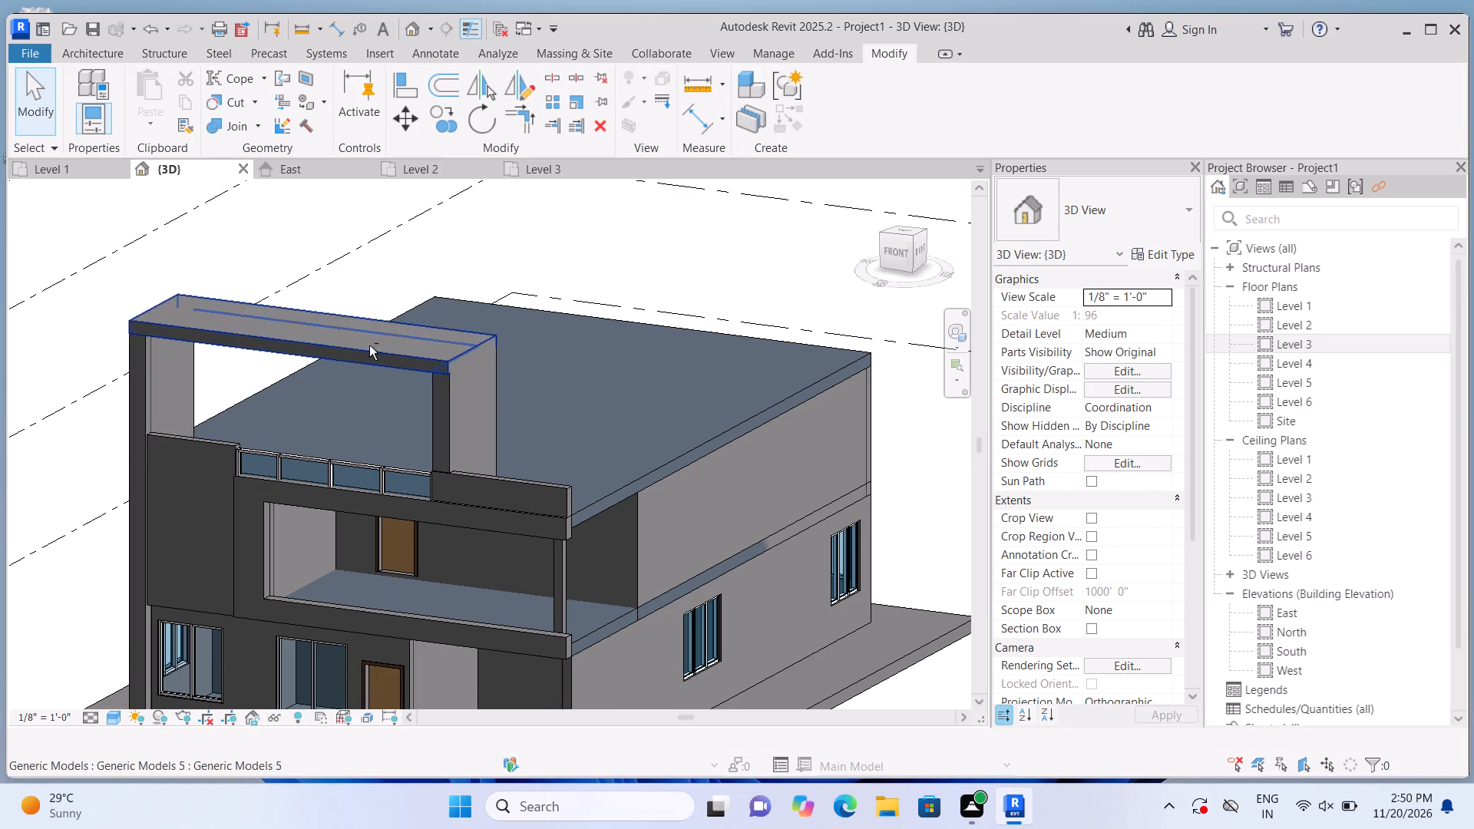
Pull the canopy slab's inner end back to sit flush with the tall inner roof slab's outer face.
{"action": "scroll", "coordinate": [211, 361], "scroll_direction": "down", "scroll_amount": 6}
{"action": "middle_click_drag", "start_coordinate": [31, 462], "coordinate": [52, 477], "text": "shift"}
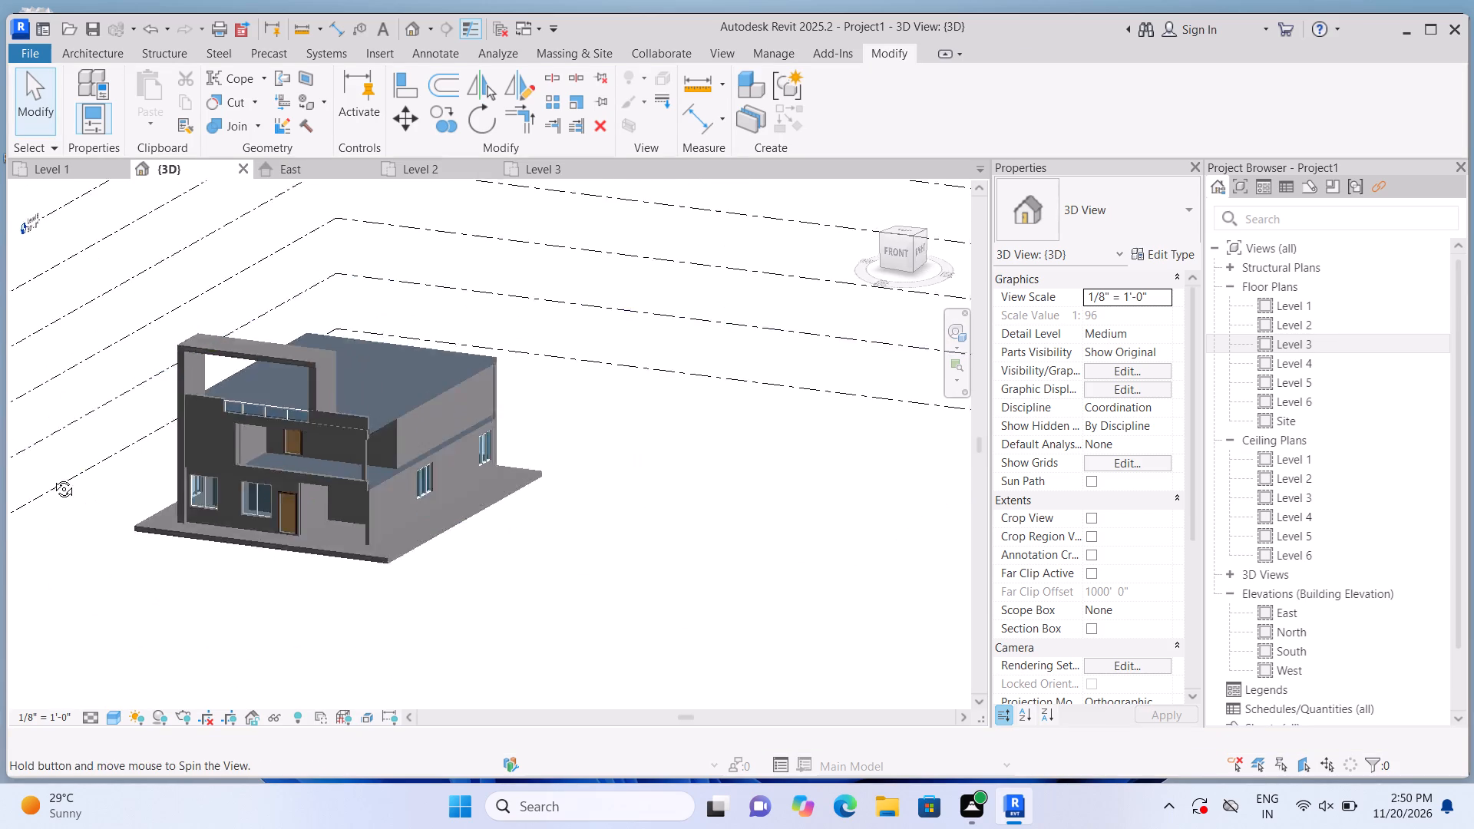
{"action": "middle_click_drag", "start_coordinate": [52, 477], "coordinate": [269, 541], "text": "shift"}
{"action": "scroll", "coordinate": [681, 704], "scroll_direction": "up", "scroll_amount": 4}
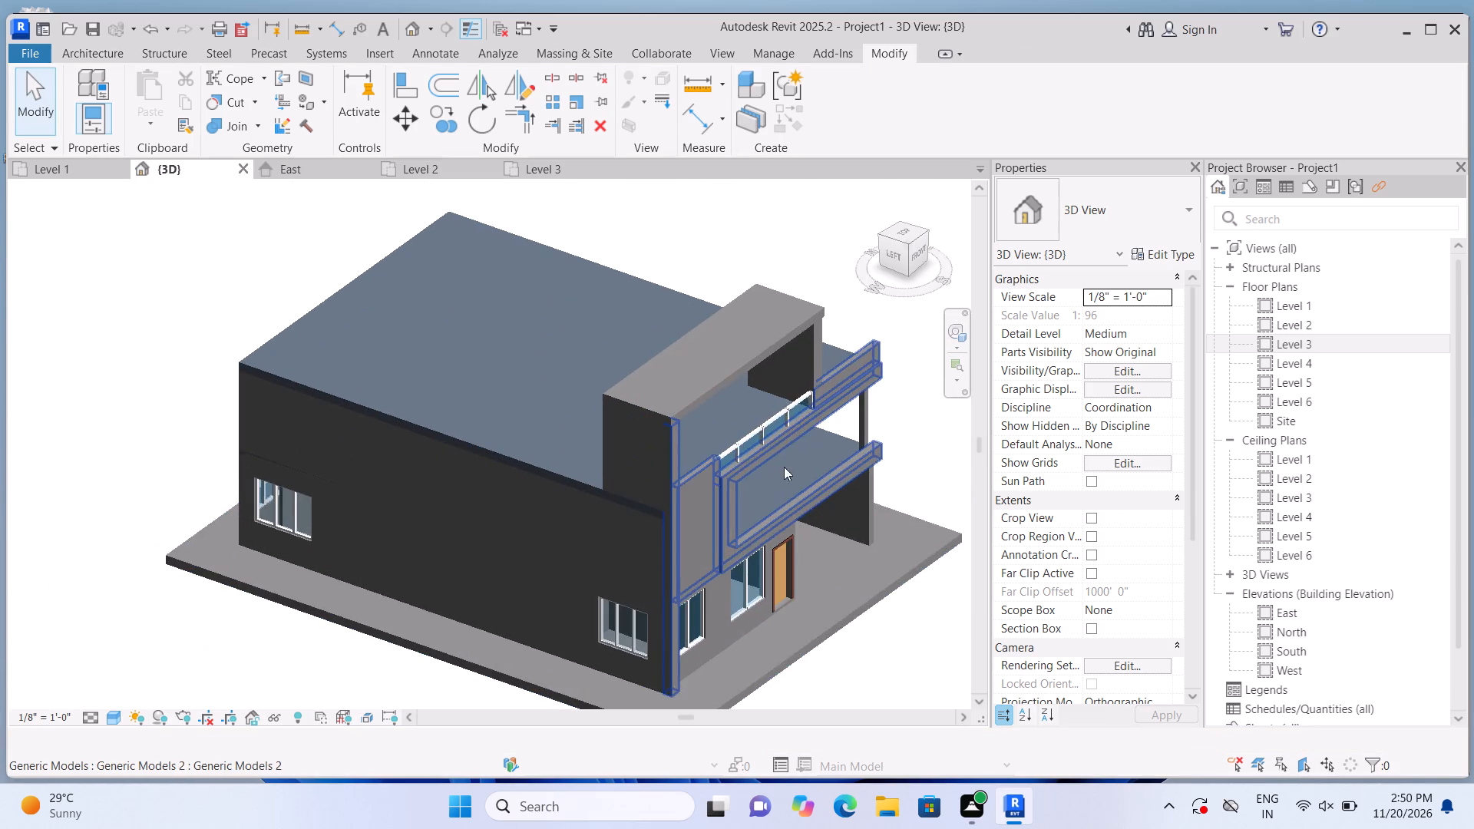
{"action": "scroll", "coordinate": [795, 400], "scroll_direction": "up", "scroll_amount": 5}
{"action": "scroll", "coordinate": [799, 379], "scroll_direction": "down", "scroll_amount": 3}
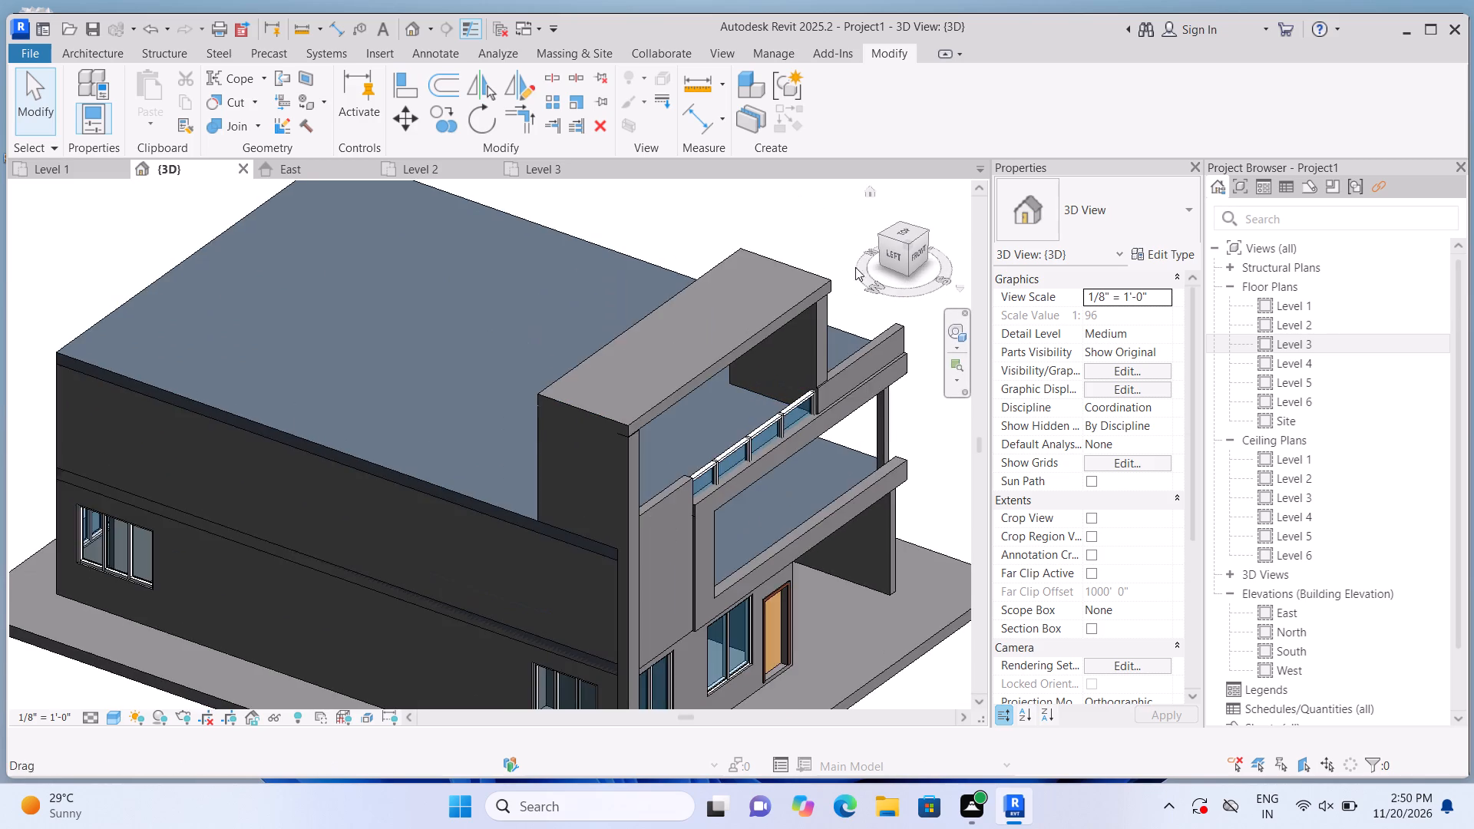
{"action": "scroll", "coordinate": [848, 257], "scroll_direction": "up", "scroll_amount": 4}
{"action": "left_click", "coordinate": [797, 326]}
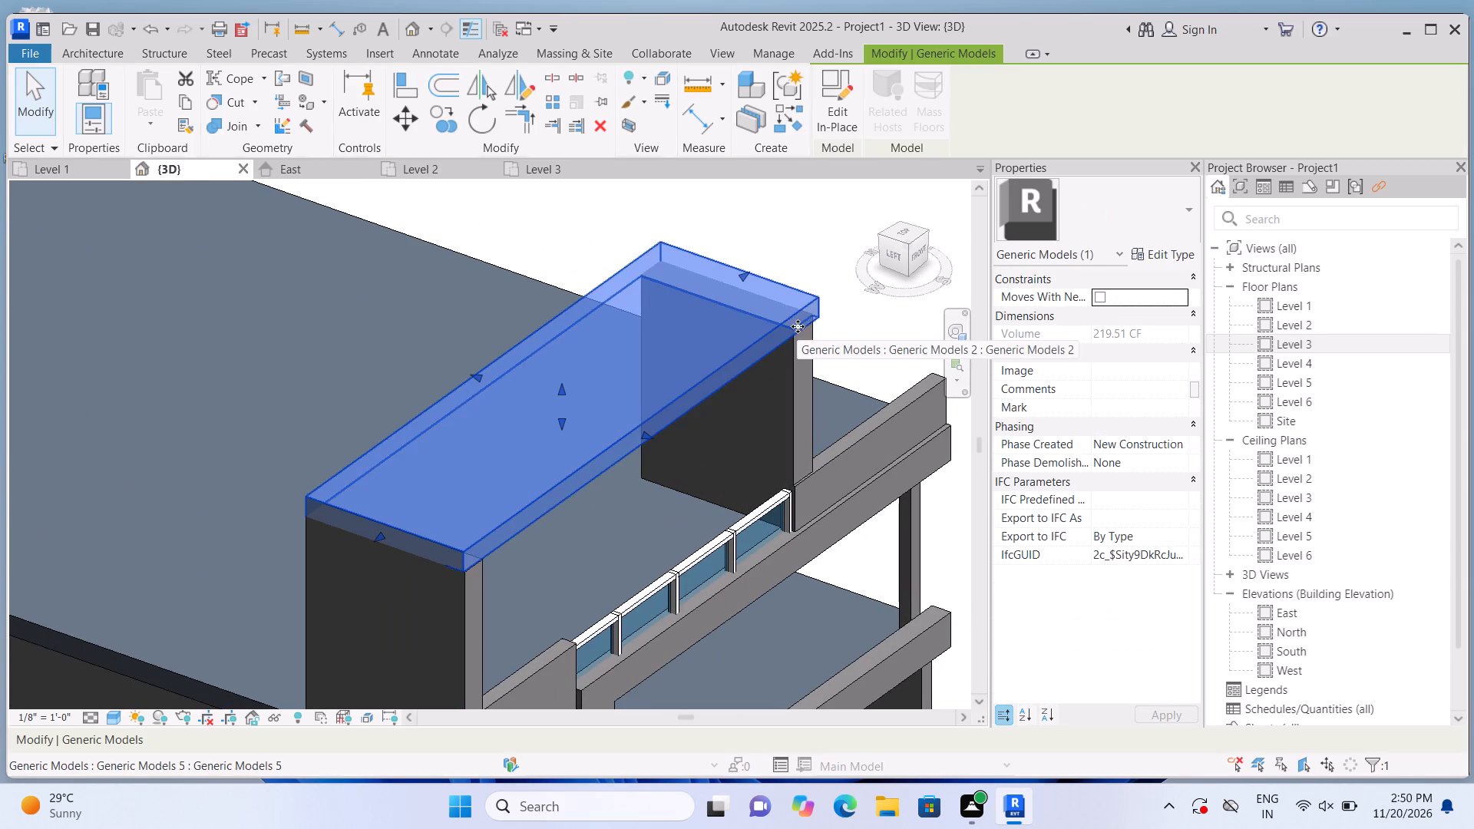
{"action": "left_click_drag", "start_coordinate": [741, 271], "coordinate": [737, 284]}
{"action": "left_click", "coordinate": [737, 284]}
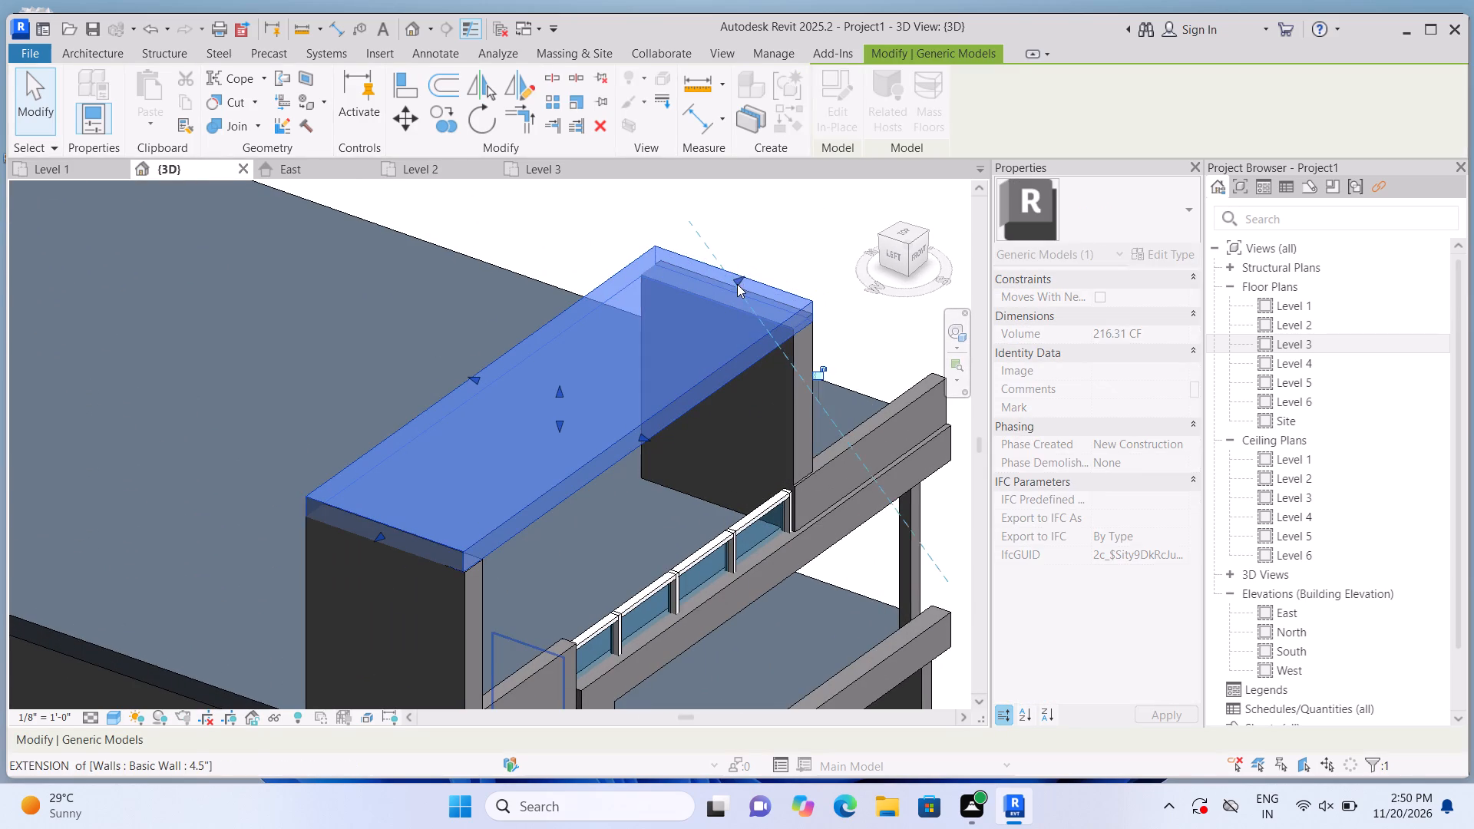
{"action": "scroll", "coordinate": [801, 282], "scroll_direction": "up", "scroll_amount": 1}
{"action": "left_click", "coordinate": [806, 282]}
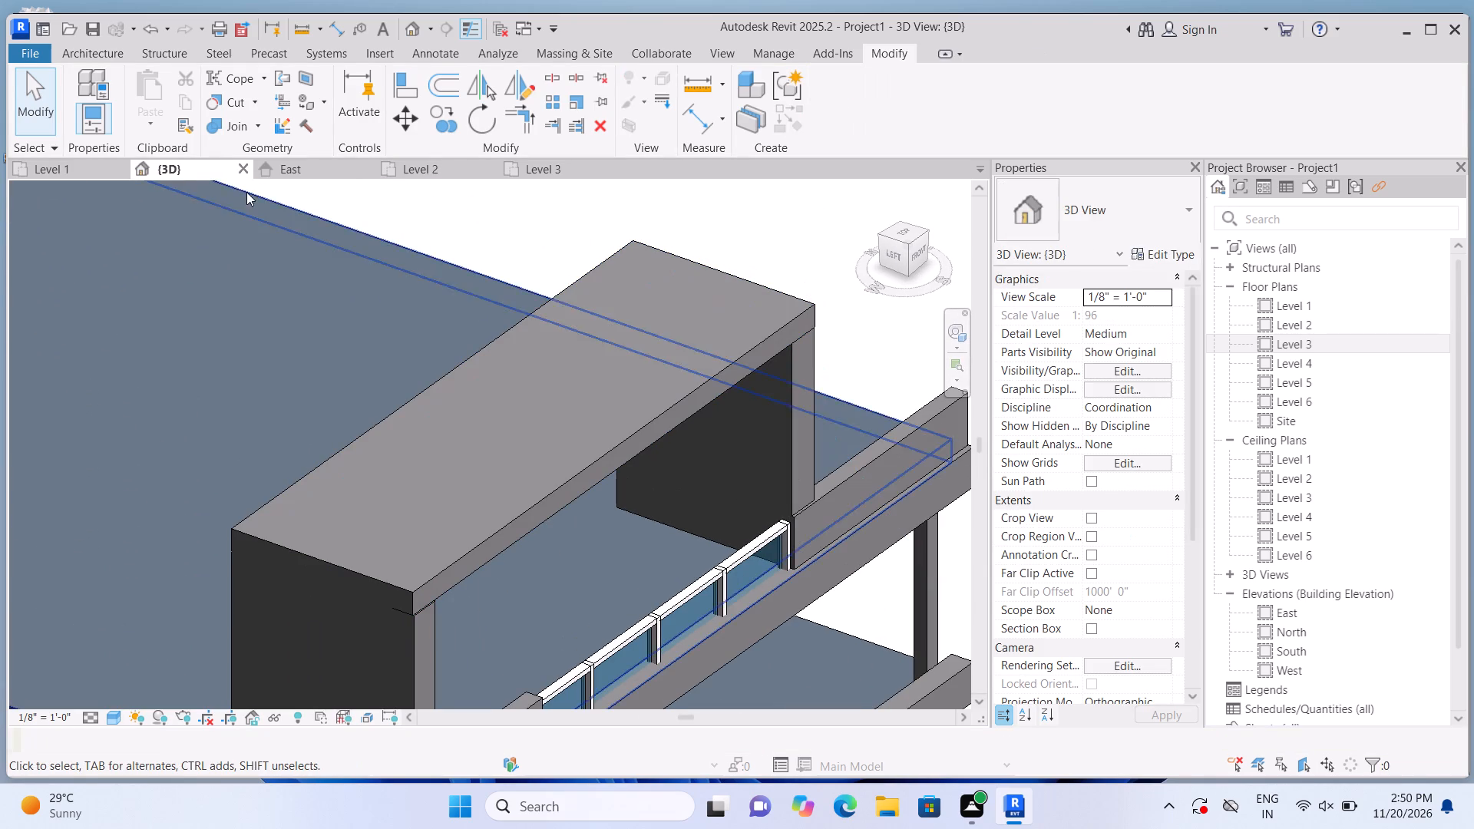
{"action": "scroll", "coordinate": [494, 312], "scroll_direction": "down", "scroll_amount": 1}
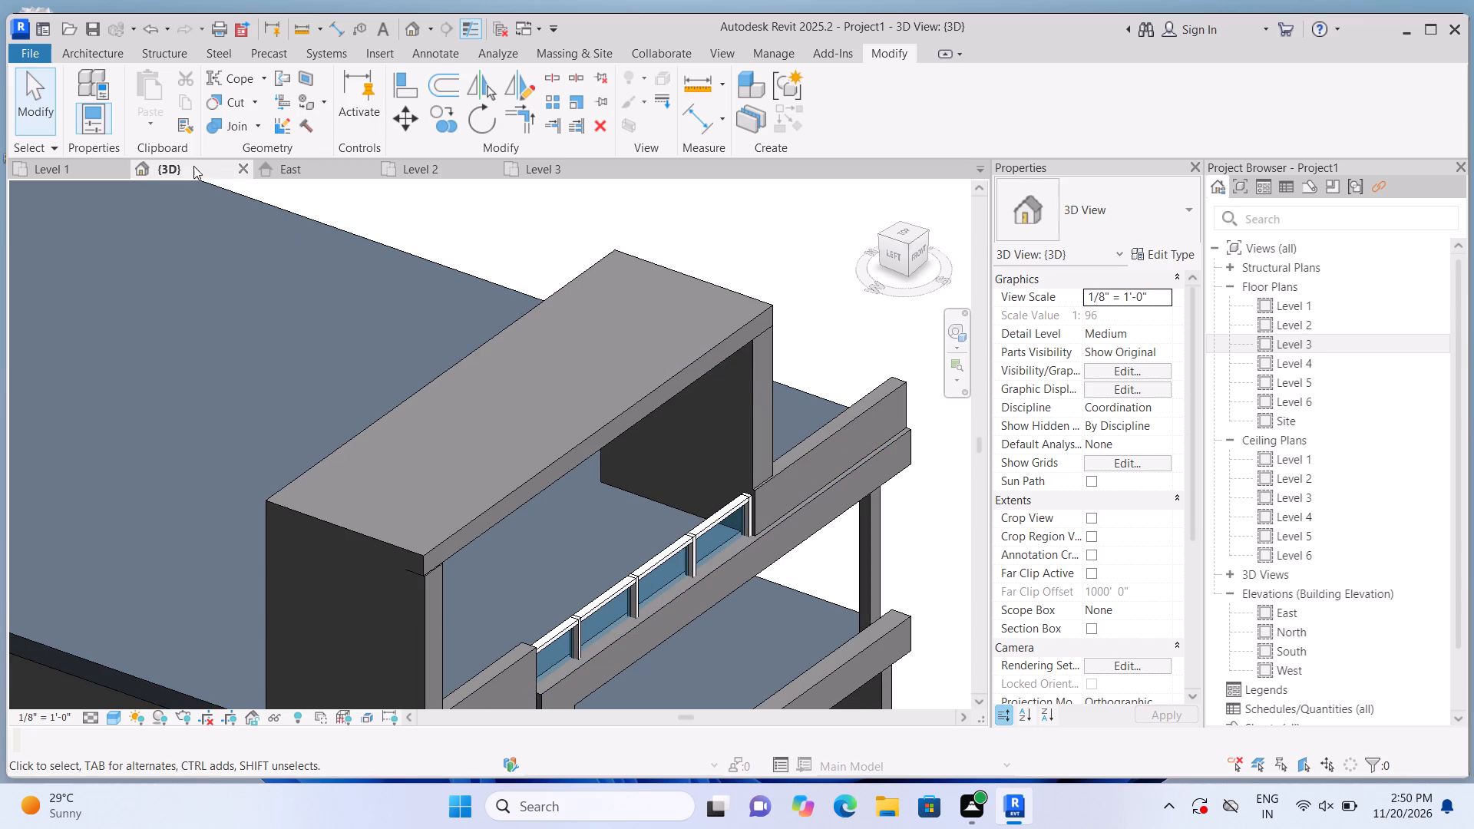
Join the canopy slab's geometry with the tall inner roof slab.
{"action": "left_click", "coordinate": [263, 121]}
{"action": "left_click", "coordinate": [273, 156]}
{"action": "left_click", "coordinate": [610, 370]}
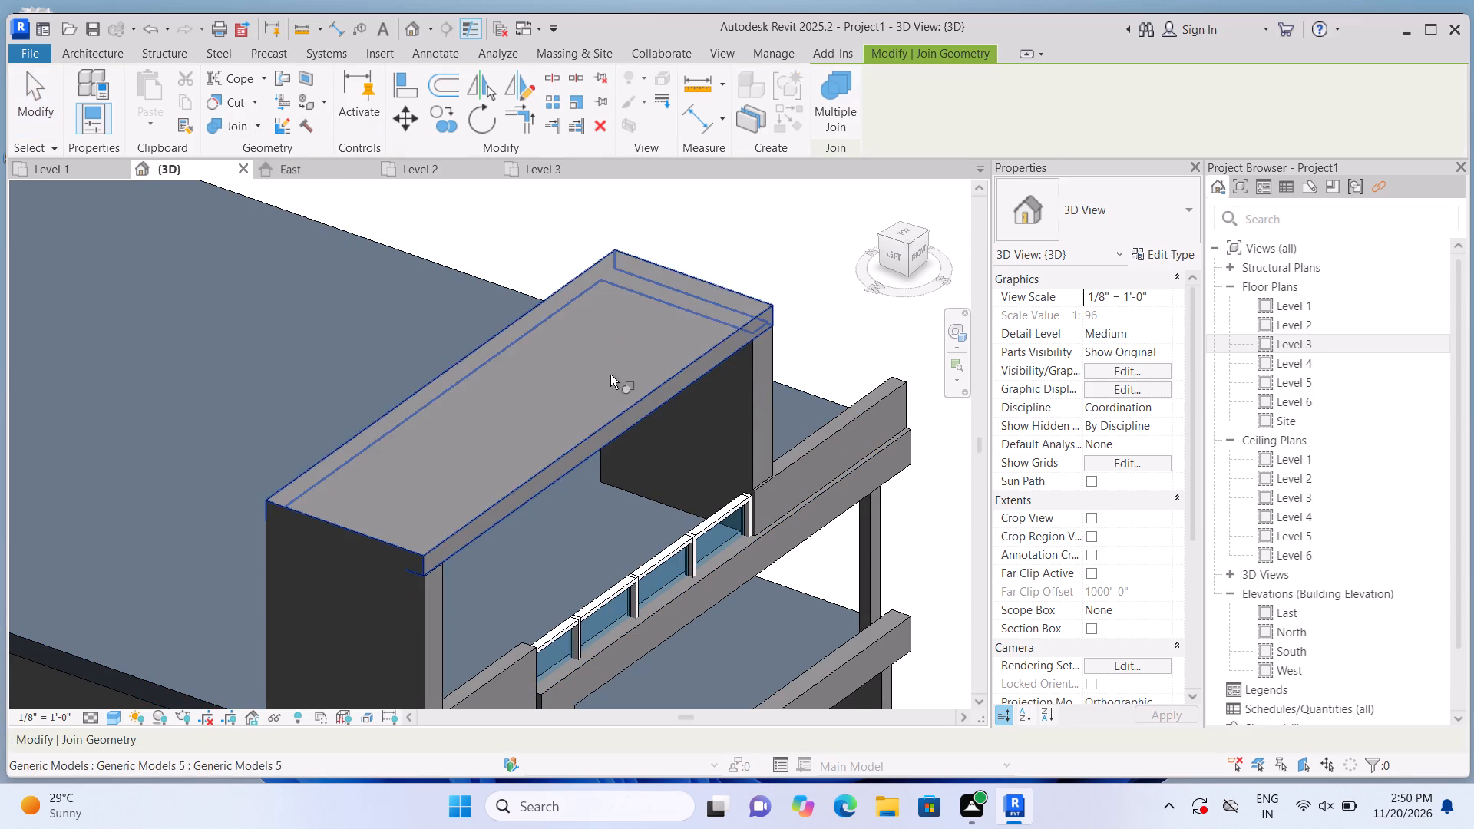
{"action": "left_click", "coordinate": [742, 394]}
{"action": "left_click", "coordinate": [742, 395]}
{"action": "left_click", "coordinate": [693, 337]}
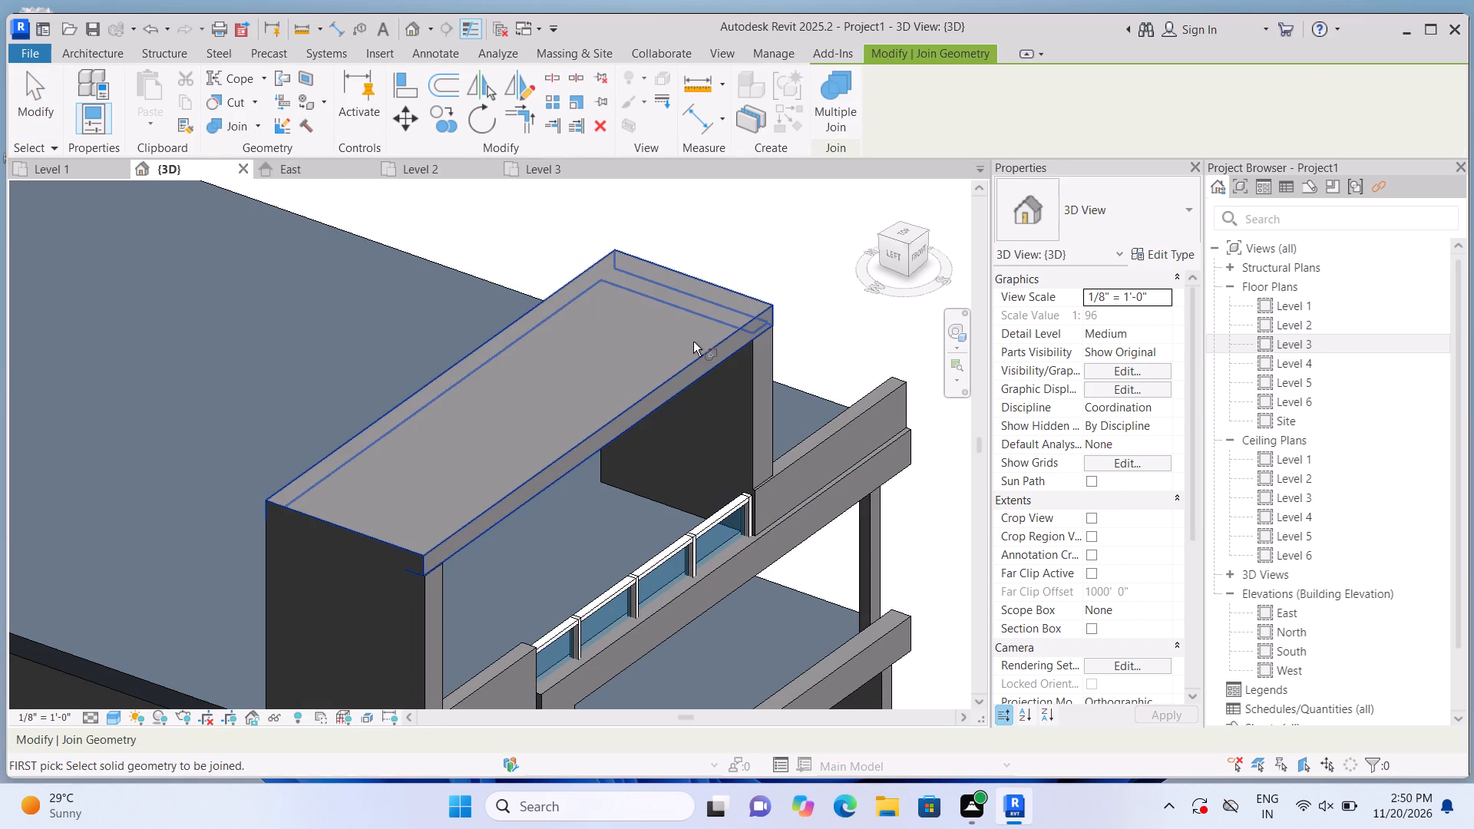
{"action": "left_click", "coordinate": [716, 330]}
{"action": "key", "text": "Escape"}
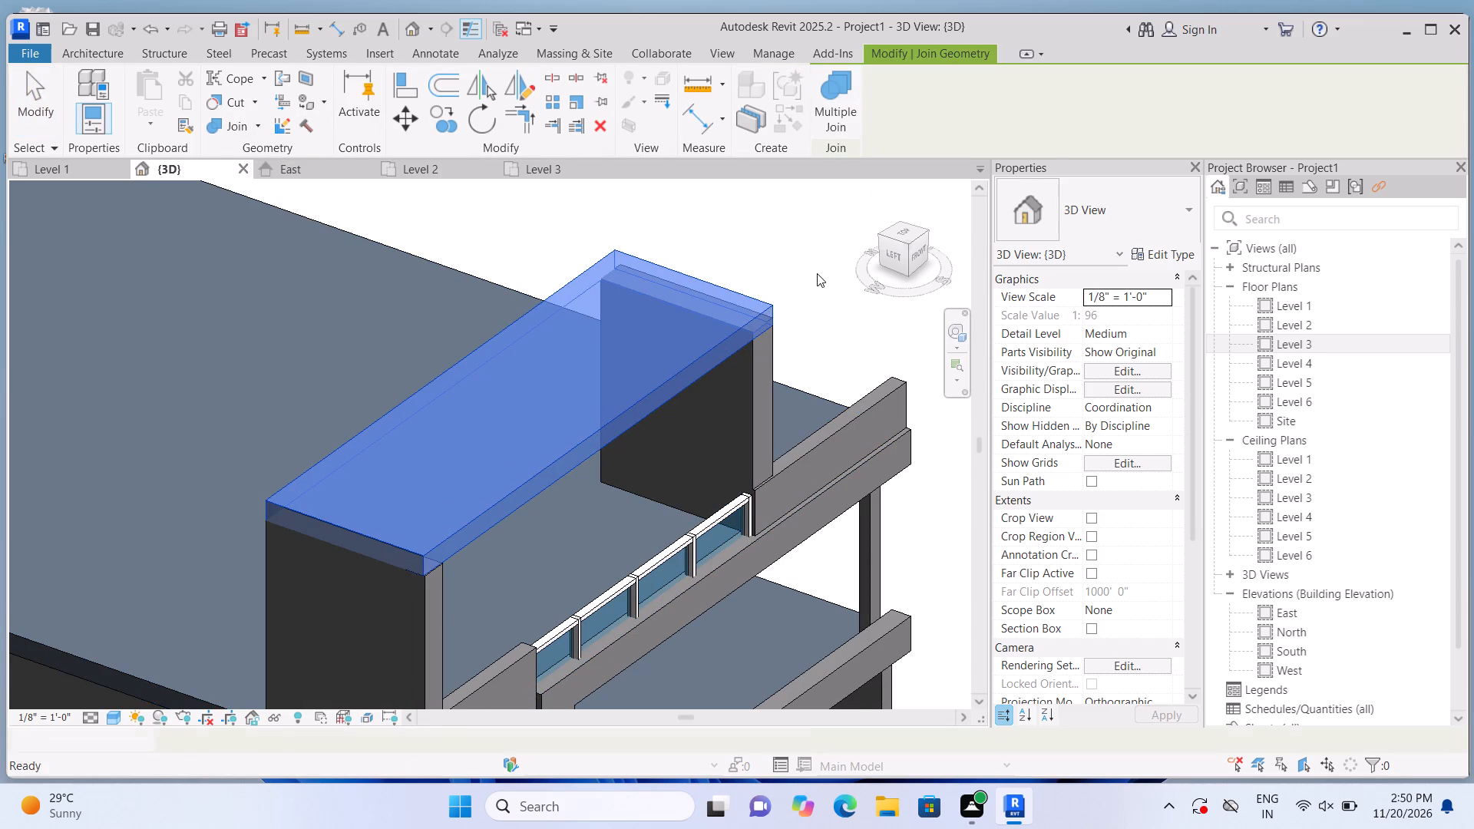
{"action": "key", "text": "Escape"}
{"action": "key", "text": "Escape"}
{"action": "left_click", "coordinate": [817, 273]}
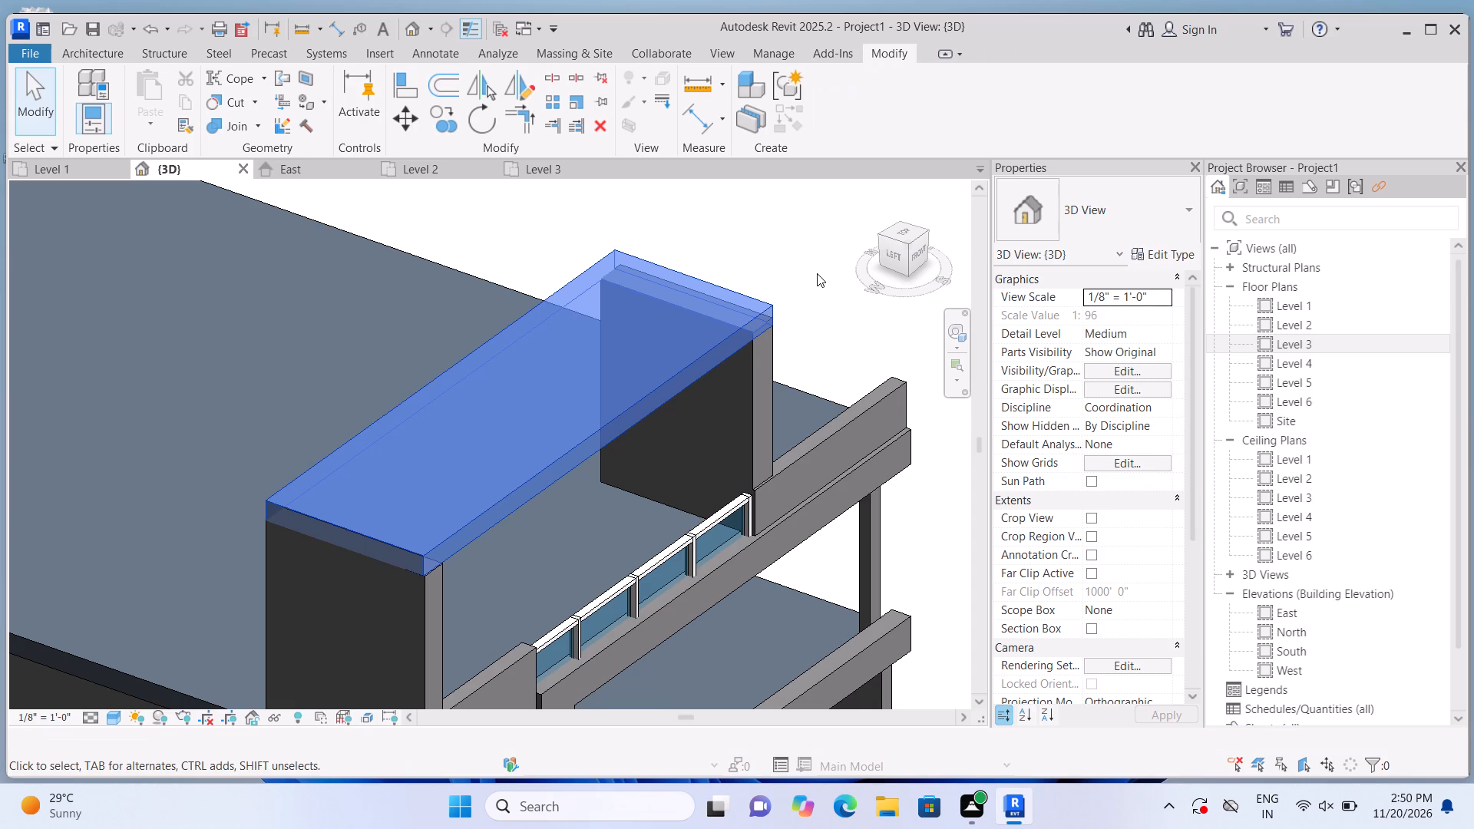
Examine the canopy slab's joint with the tall inner roof slab up close, and the whole building from its right side.
{"action": "scroll", "coordinate": [817, 273], "scroll_direction": "down", "scroll_amount": 4}
{"action": "scroll", "coordinate": [817, 273], "scroll_direction": "up", "scroll_amount": 4}
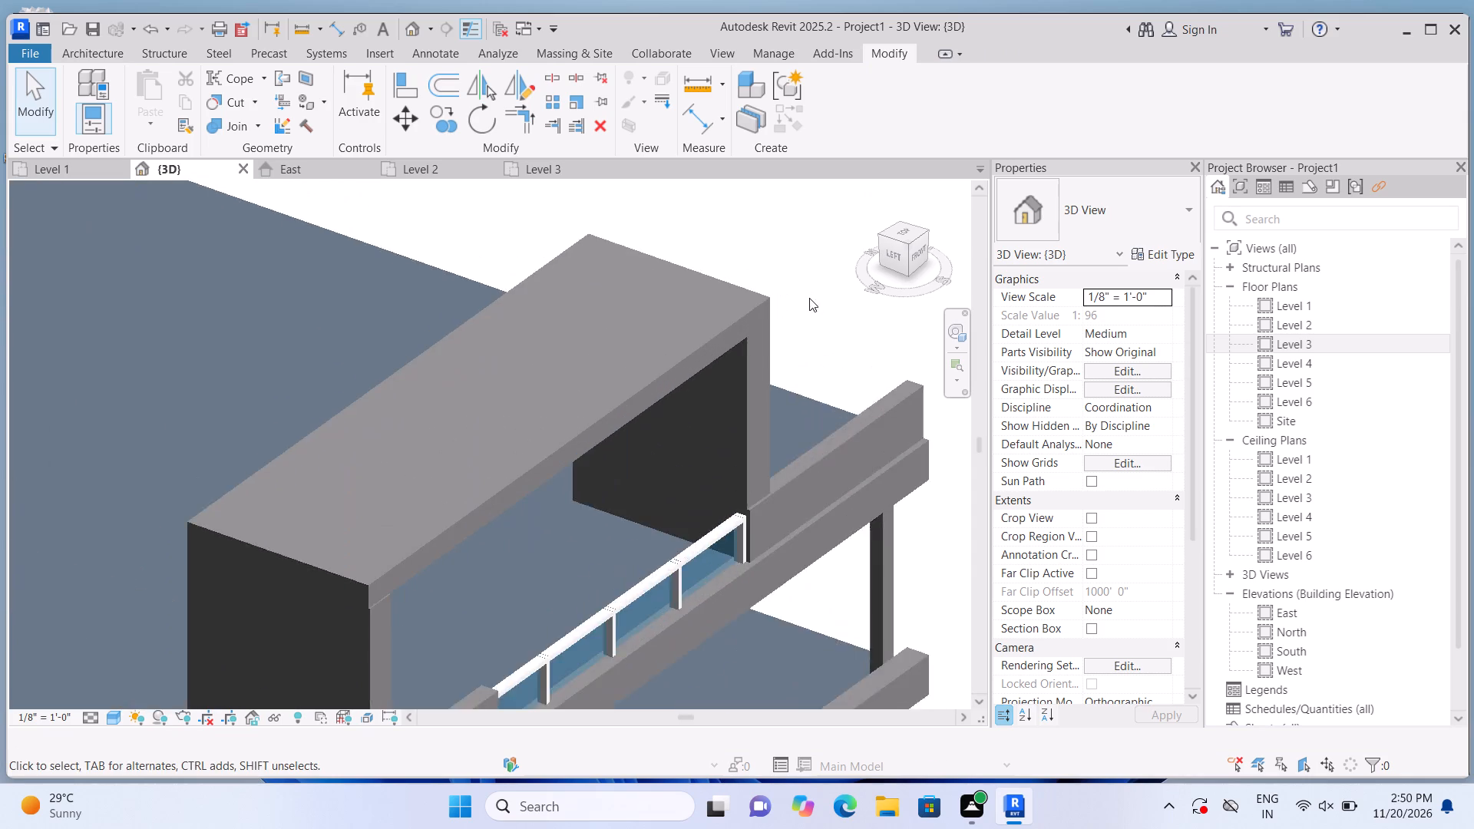
{"action": "scroll", "coordinate": [809, 298], "scroll_direction": "up", "scroll_amount": 10}
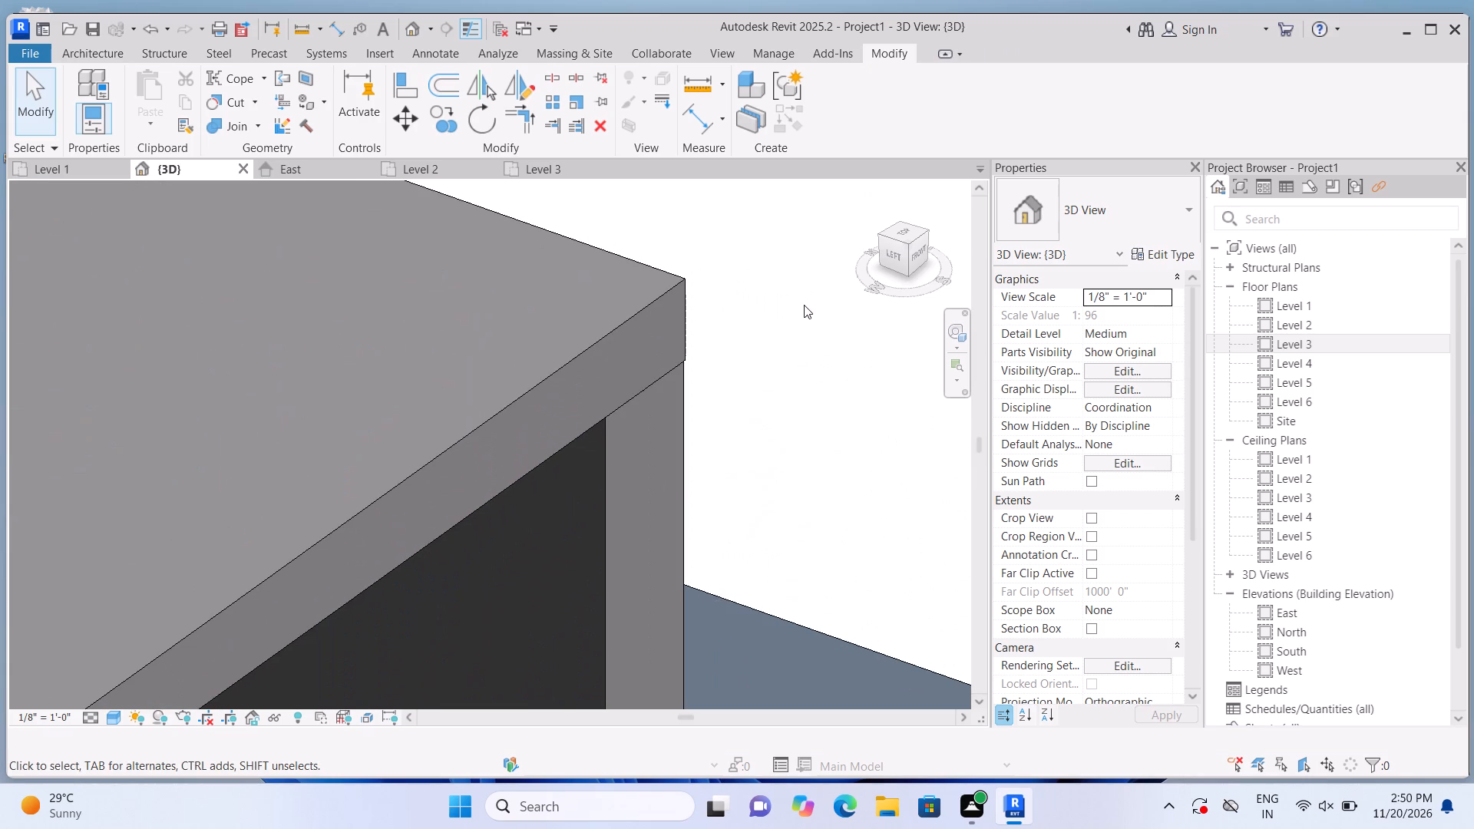
{"action": "scroll", "coordinate": [804, 305], "scroll_direction": "down", "scroll_amount": 15}
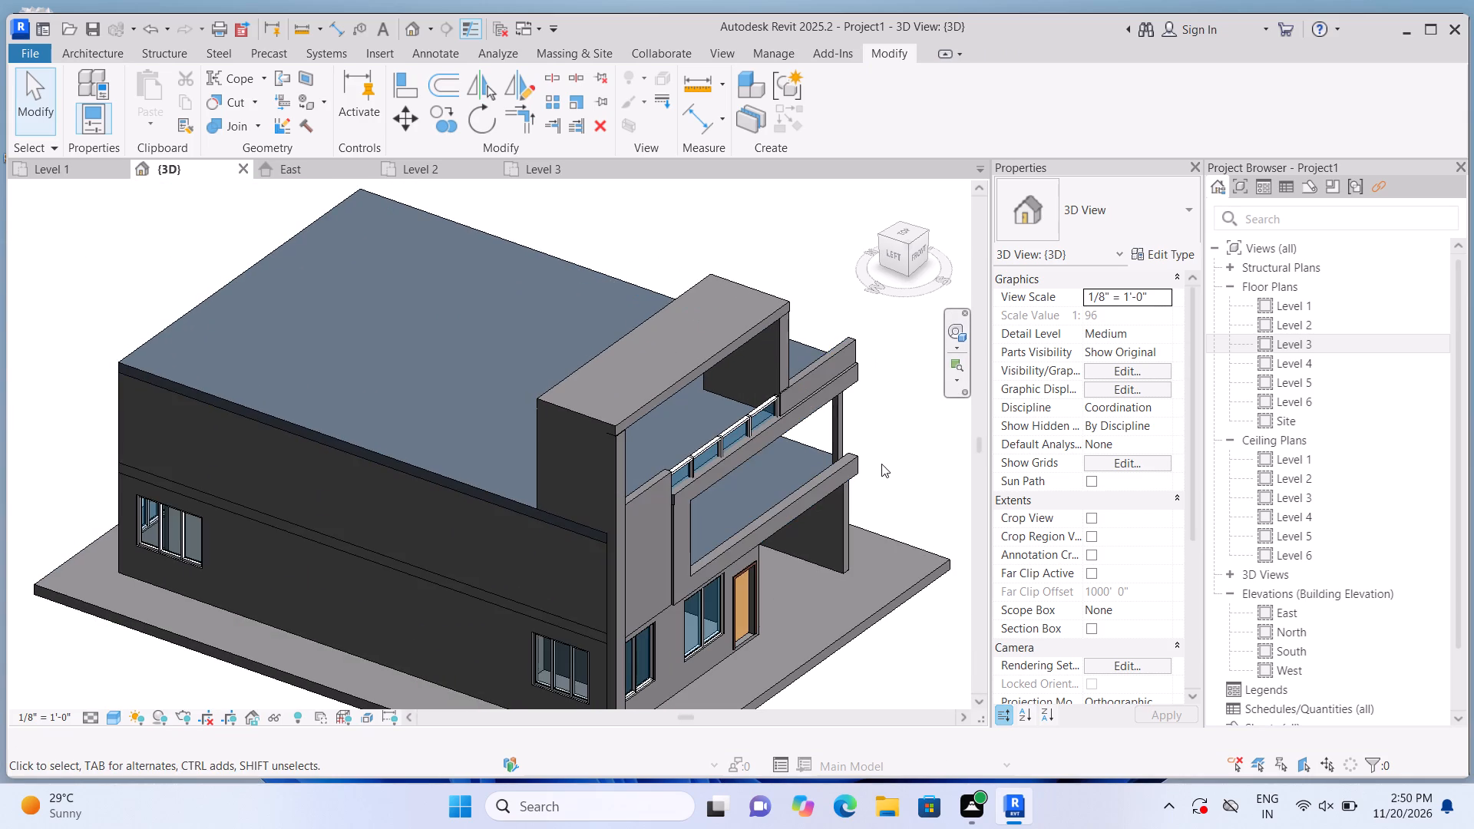
{"action": "middle_click_drag", "start_coordinate": [877, 465], "coordinate": [477, 421], "text": "shift"}
{"action": "scroll", "coordinate": [521, 467], "scroll_direction": "down", "scroll_amount": 9}
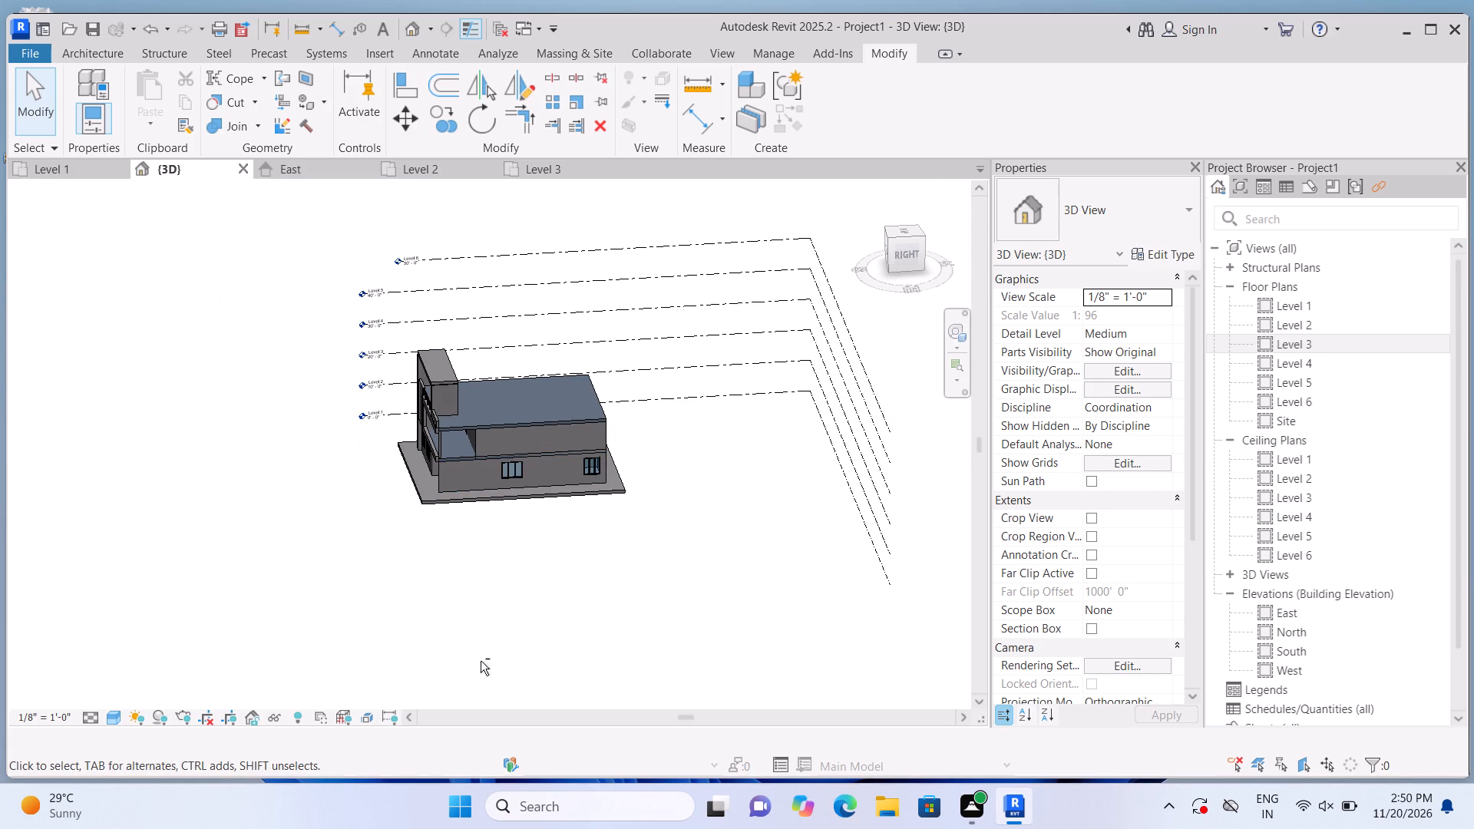
{"action": "scroll", "coordinate": [434, 559], "scroll_direction": "up", "scroll_amount": 1, "text": "shift"}
{"action": "scroll", "coordinate": [183, 599], "scroll_direction": "up", "scroll_amount": 1, "text": "shift"}
{"action": "scroll", "coordinate": [329, 534], "scroll_direction": "up", "scroll_amount": 1}
{"action": "scroll", "coordinate": [513, 581], "scroll_direction": "up", "scroll_amount": 1}
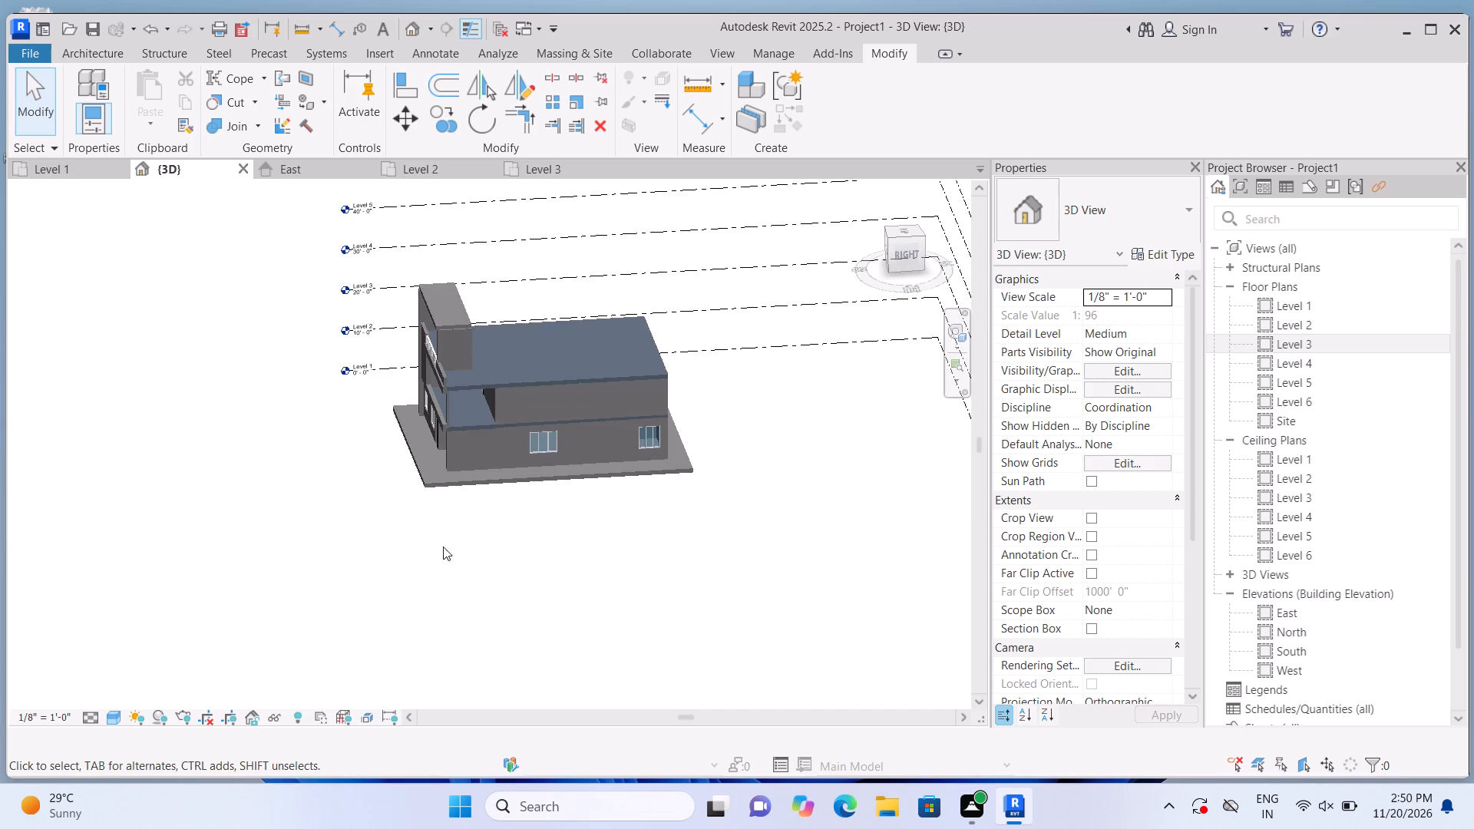
{"action": "scroll", "coordinate": [435, 539], "scroll_direction": "up", "scroll_amount": 1}
{"action": "scroll", "coordinate": [387, 490], "scroll_direction": "up", "scroll_amount": 1}
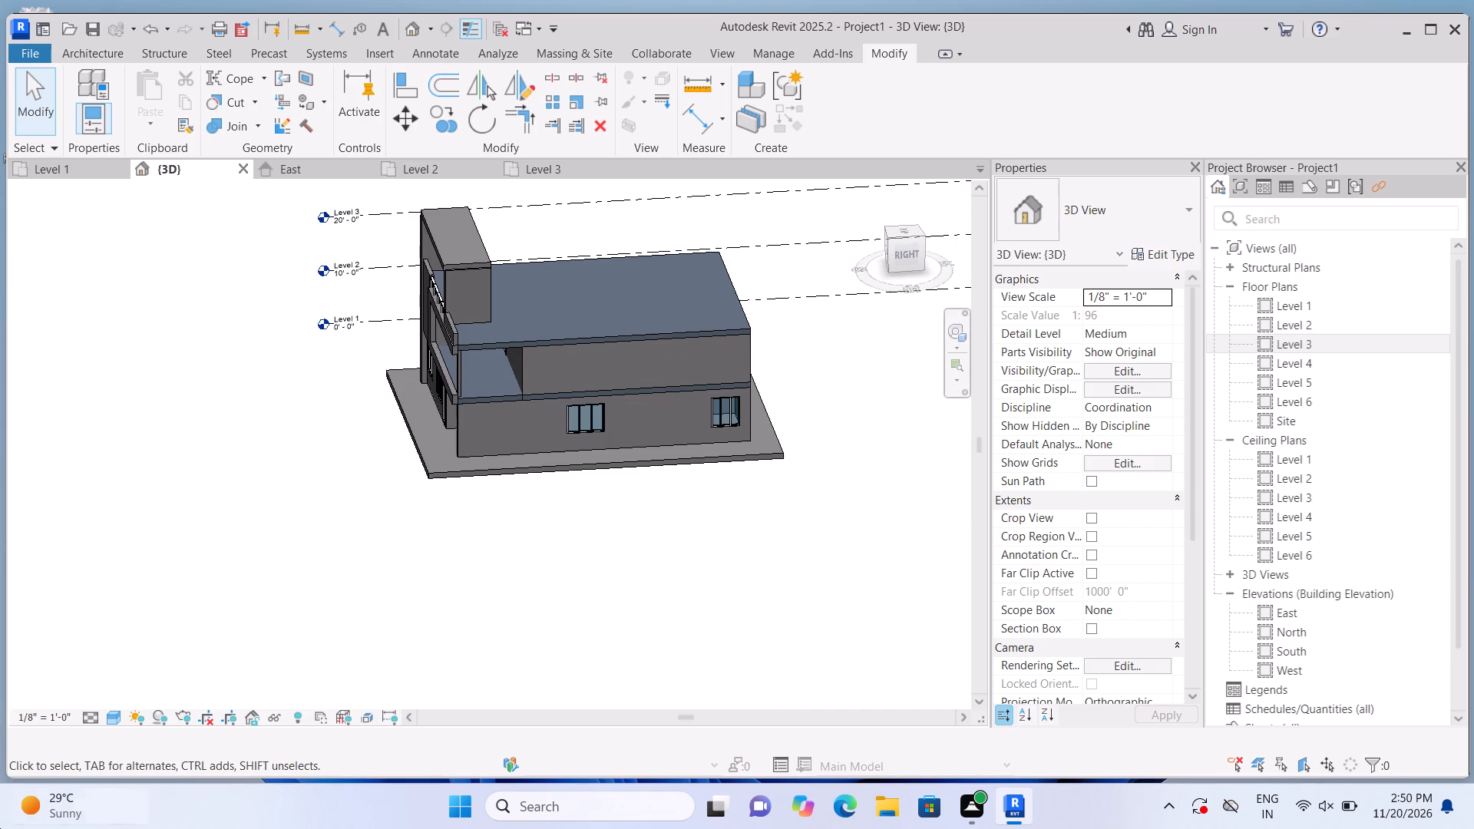
{"action": "left_click_drag", "start_coordinate": [0, 828], "coordinate": [106, 828]}
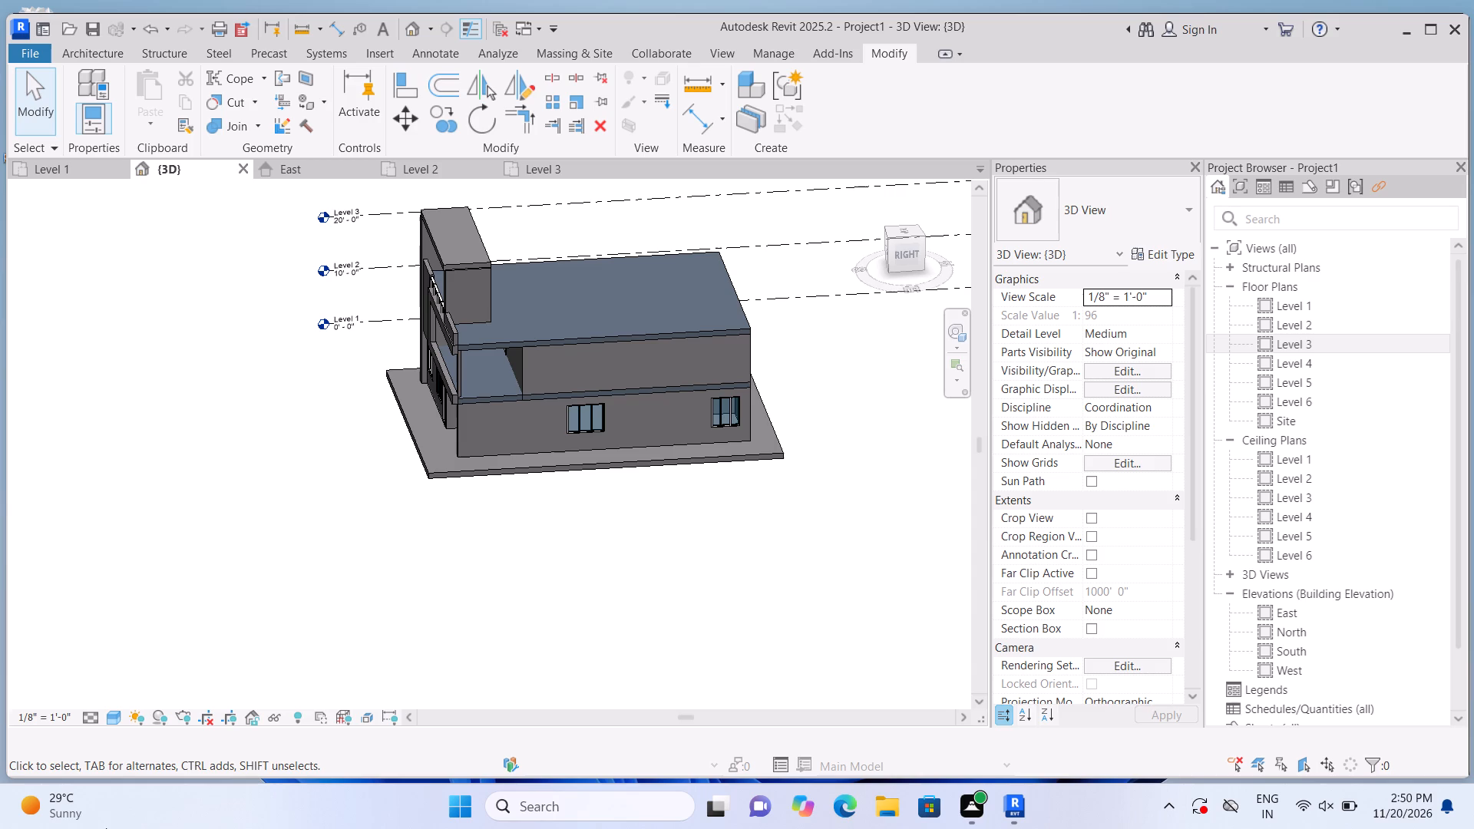
{"action": "left_click_drag", "start_coordinate": [106, 828], "coordinate": [107, 828]}
{"action": "scroll", "coordinate": [74, 482], "scroll_direction": "down", "scroll_amount": 4}
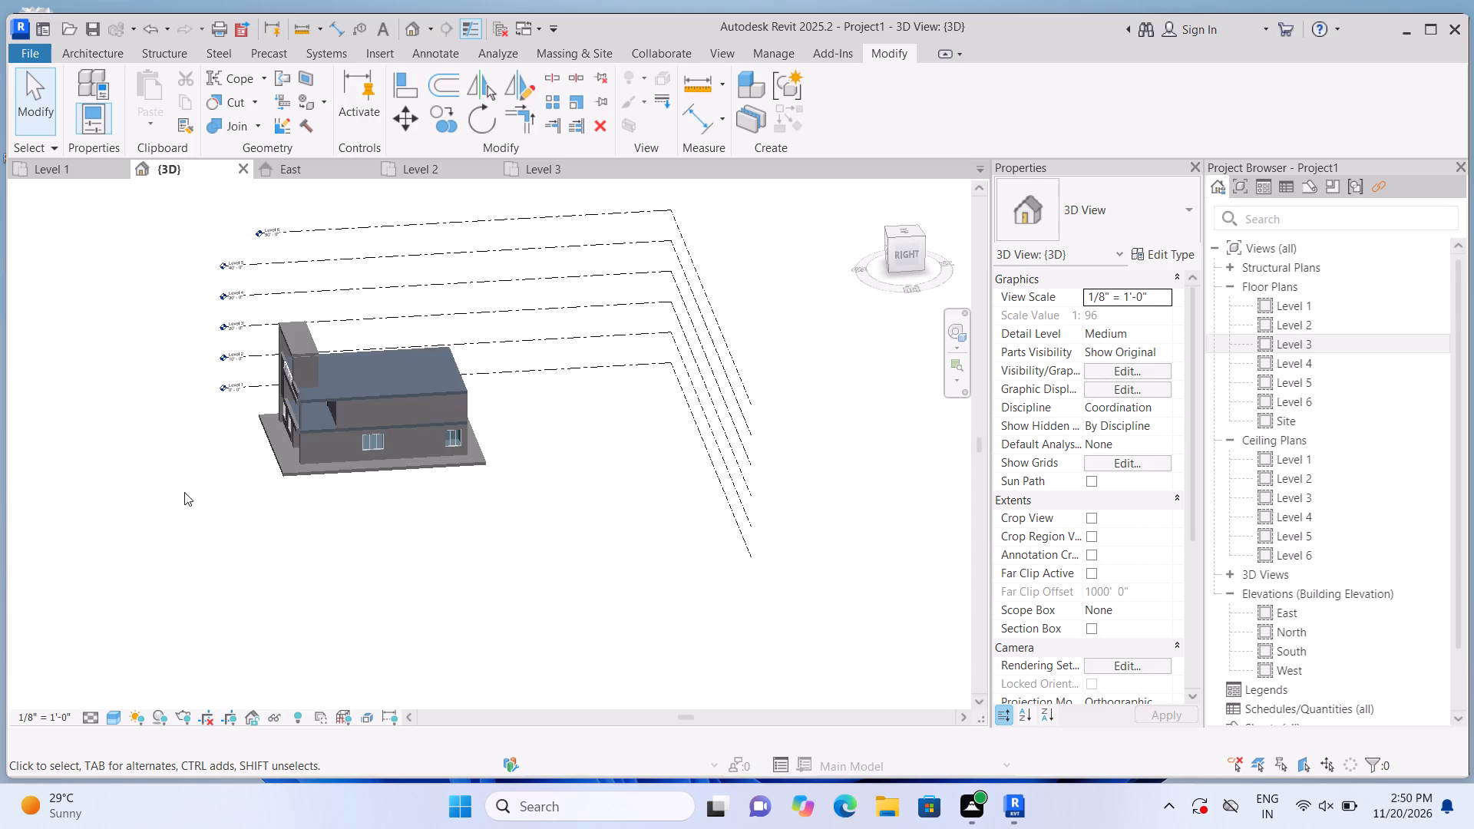
{"action": "scroll", "coordinate": [184, 492], "scroll_direction": "up", "scroll_amount": 3}
{"action": "left_click_drag", "start_coordinate": [183, 491], "coordinate": [253, 566]}
{"action": "scroll", "coordinate": [302, 429], "scroll_direction": "up", "scroll_amount": 2}
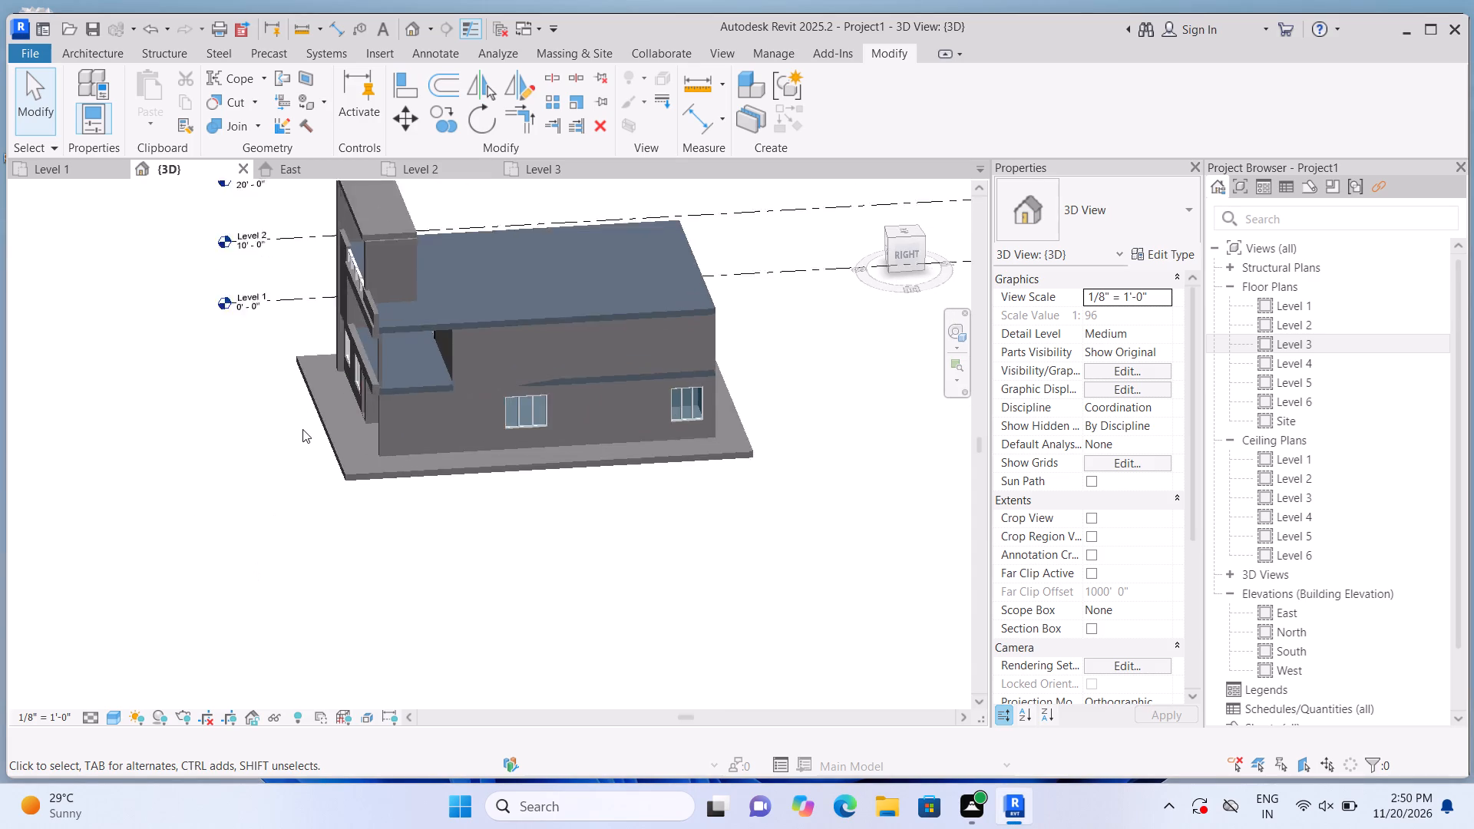
{"action": "scroll", "coordinate": [302, 429], "scroll_direction": "up", "scroll_amount": 3}
{"action": "scroll", "coordinate": [428, 560], "scroll_direction": "down", "scroll_amount": 4}
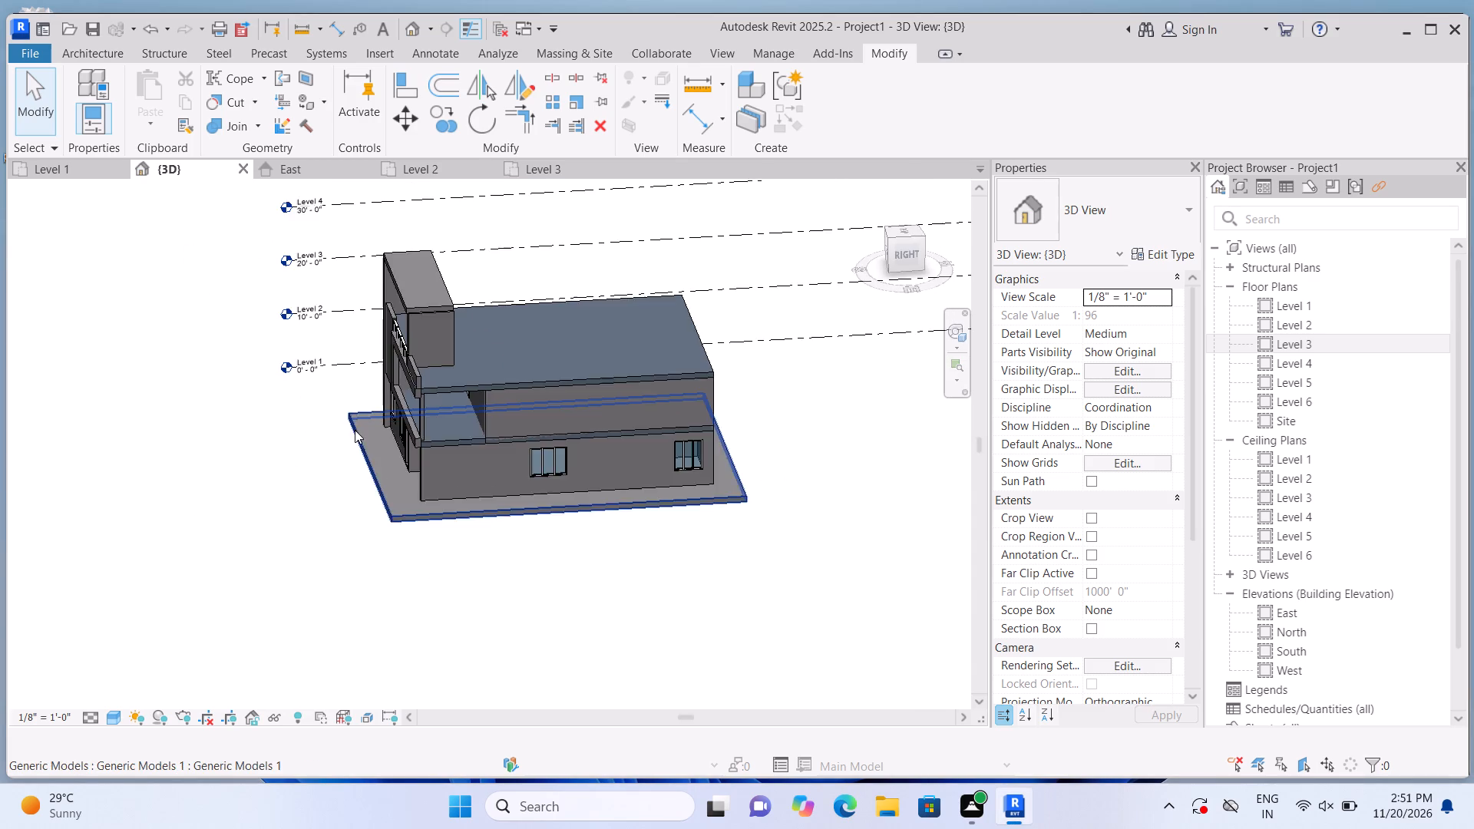
{"action": "scroll", "coordinate": [355, 428], "scroll_direction": "up", "scroll_amount": 2}
{"action": "scroll", "coordinate": [166, 421], "scroll_direction": "up", "scroll_amount": 1}
{"action": "scroll", "coordinate": [368, 542], "scroll_direction": "up", "scroll_amount": 1}
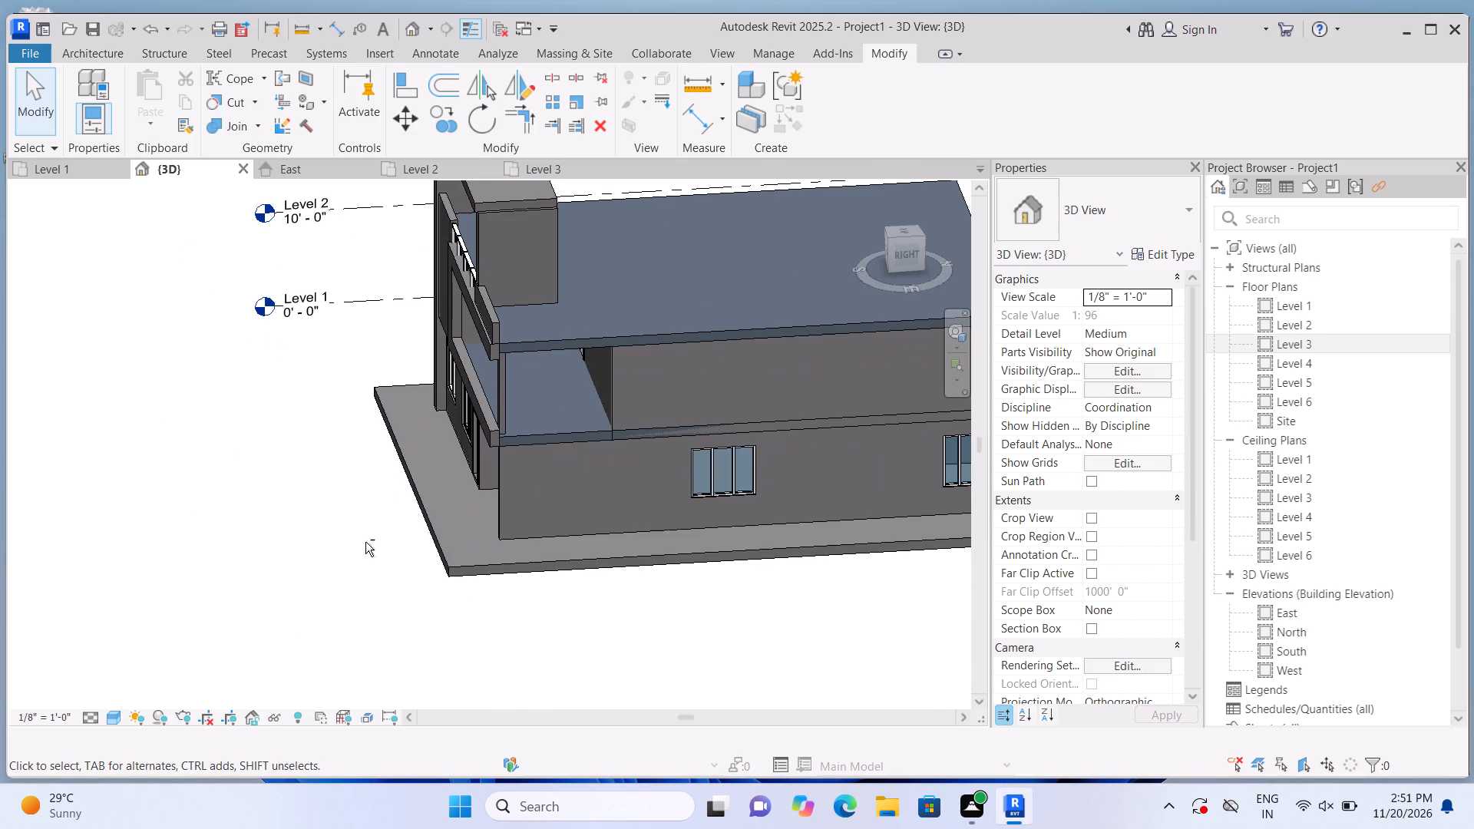
{"action": "scroll", "coordinate": [286, 562], "scroll_direction": "up", "scroll_amount": 2}
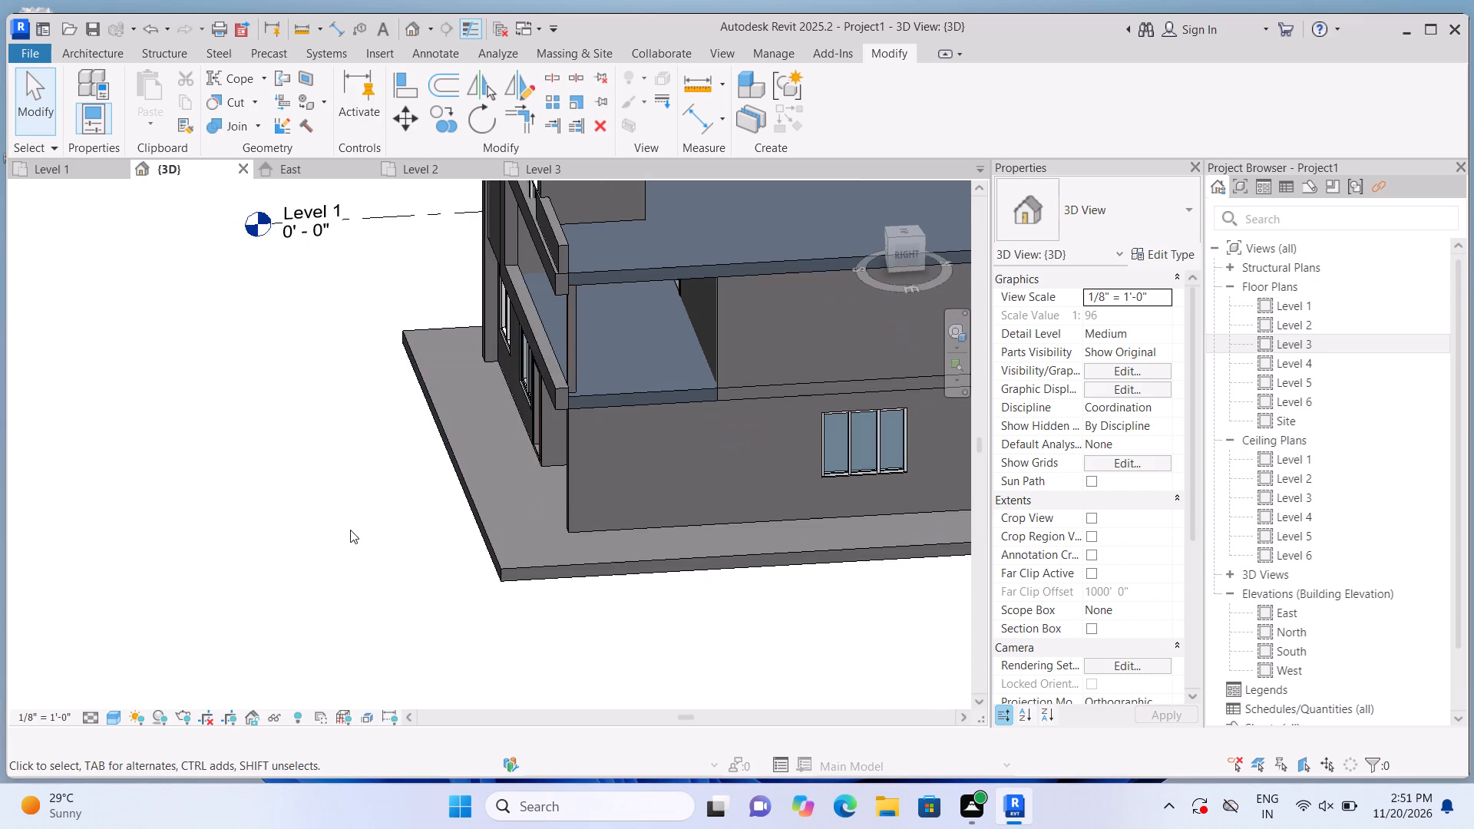
{"action": "scroll", "coordinate": [347, 527], "scroll_direction": "down", "scroll_amount": 1}
{"action": "scroll", "coordinate": [347, 527], "scroll_direction": "up", "scroll_amount": 1, "text": "shift"}
{"action": "scroll", "coordinate": [475, 624], "scroll_direction": "down", "scroll_amount": 4}
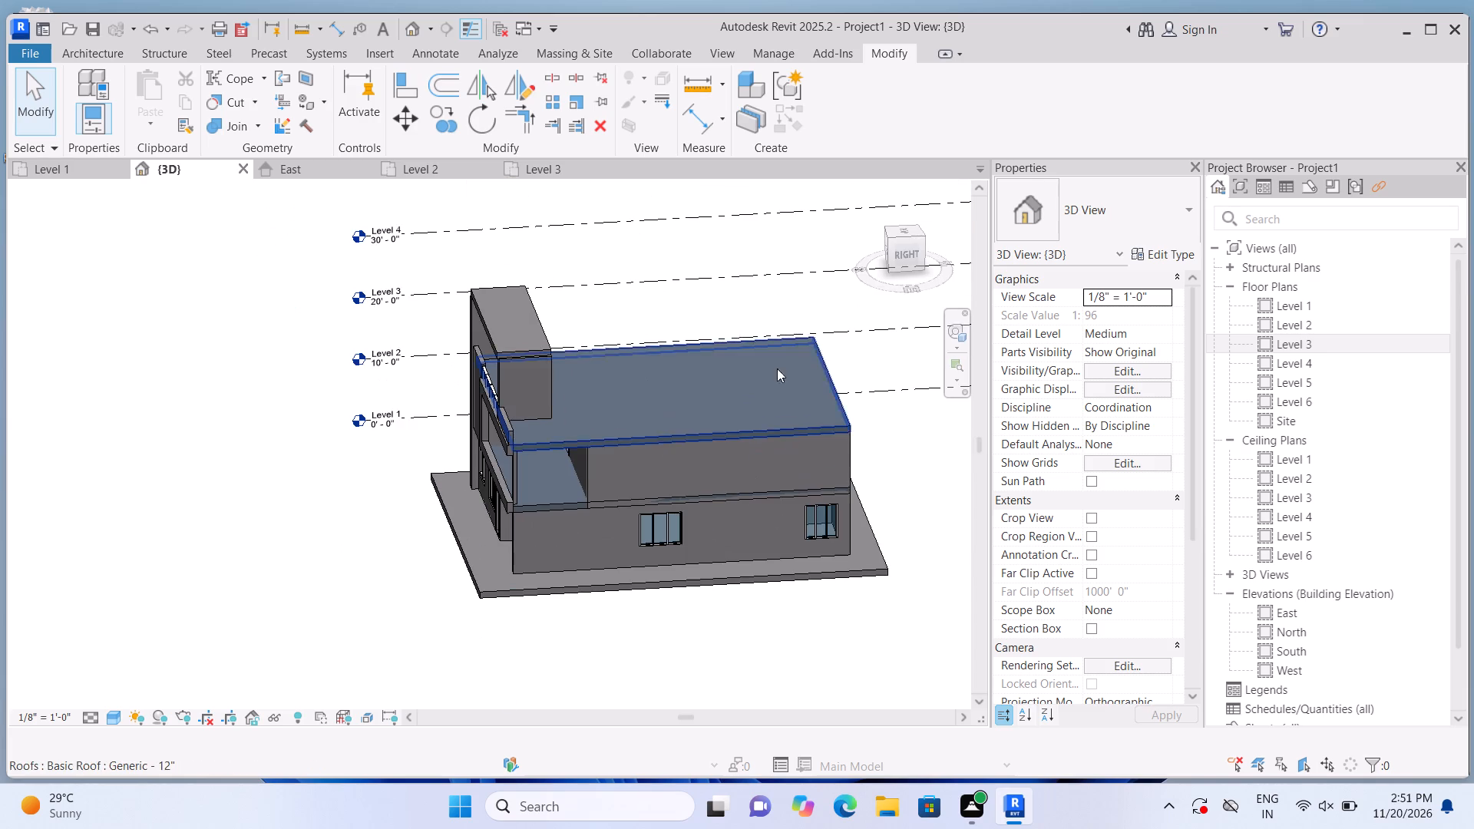
Extend the canopy slab's inner end over the tall inner roof slab, flush with that slab's outer face.
{"action": "left_click", "coordinate": [871, 189]}
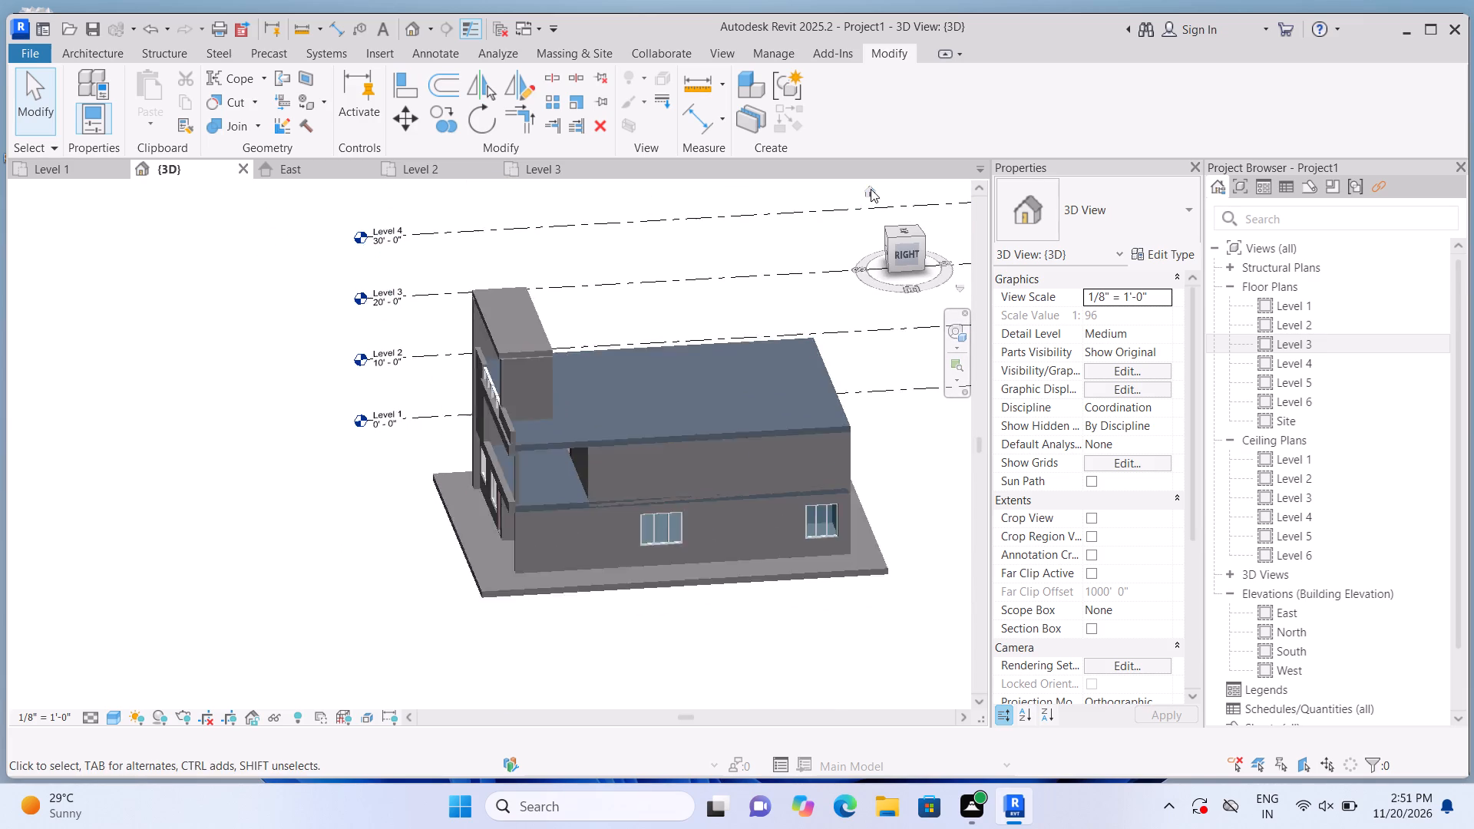
{"action": "scroll", "coordinate": [250, 498], "scroll_direction": "up", "scroll_amount": 5}
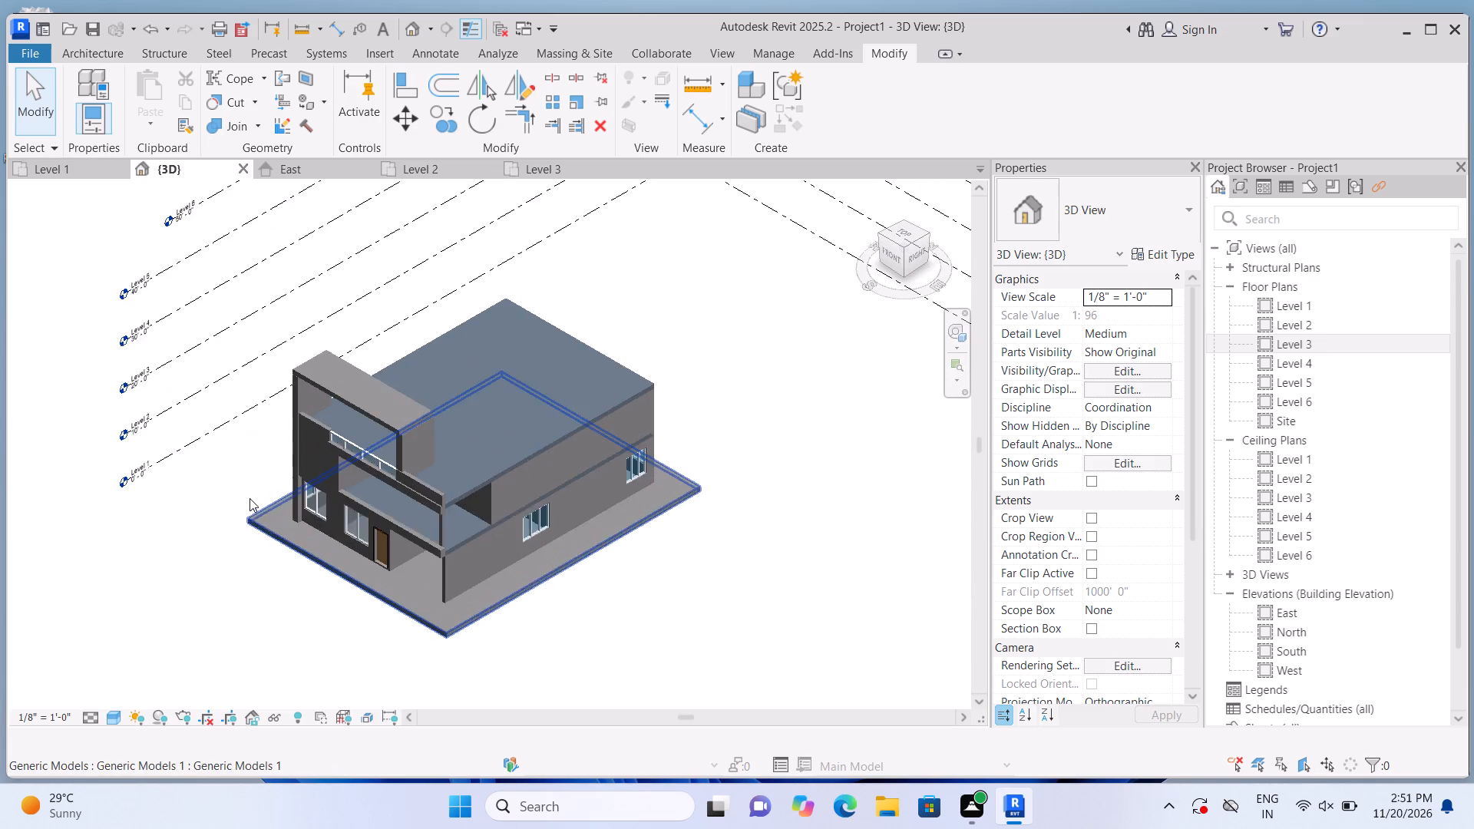
{"action": "scroll", "coordinate": [250, 498], "scroll_direction": "up", "scroll_amount": 6}
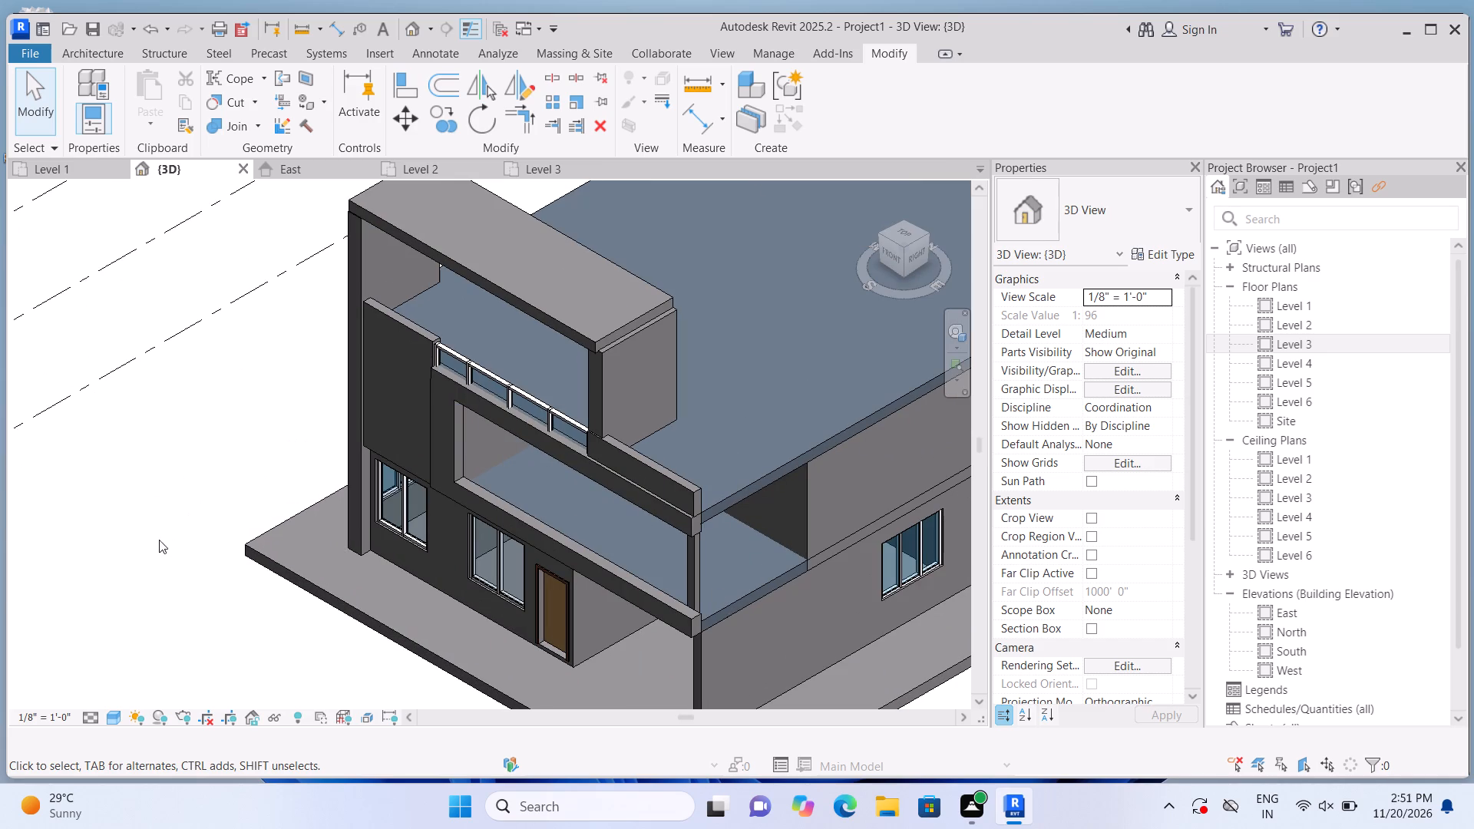
{"action": "scroll", "coordinate": [149, 553], "scroll_direction": "up", "scroll_amount": 1}
{"action": "scroll", "coordinate": [697, 358], "scroll_direction": "down", "scroll_amount": 4}
{"action": "scroll", "coordinate": [750, 263], "scroll_direction": "up", "scroll_amount": 4}
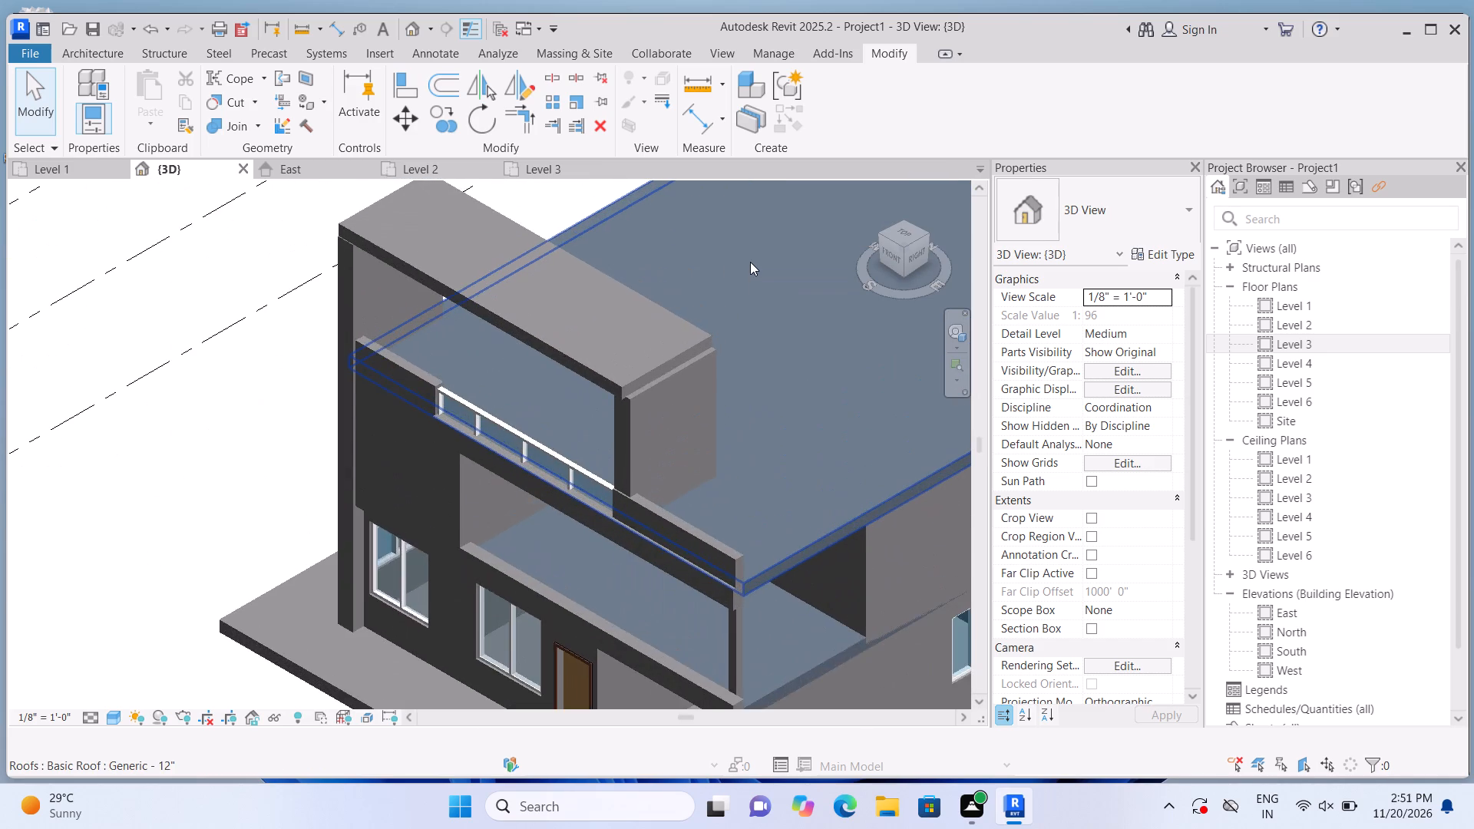
{"action": "scroll", "coordinate": [757, 269], "scroll_direction": "up", "scroll_amount": 1}
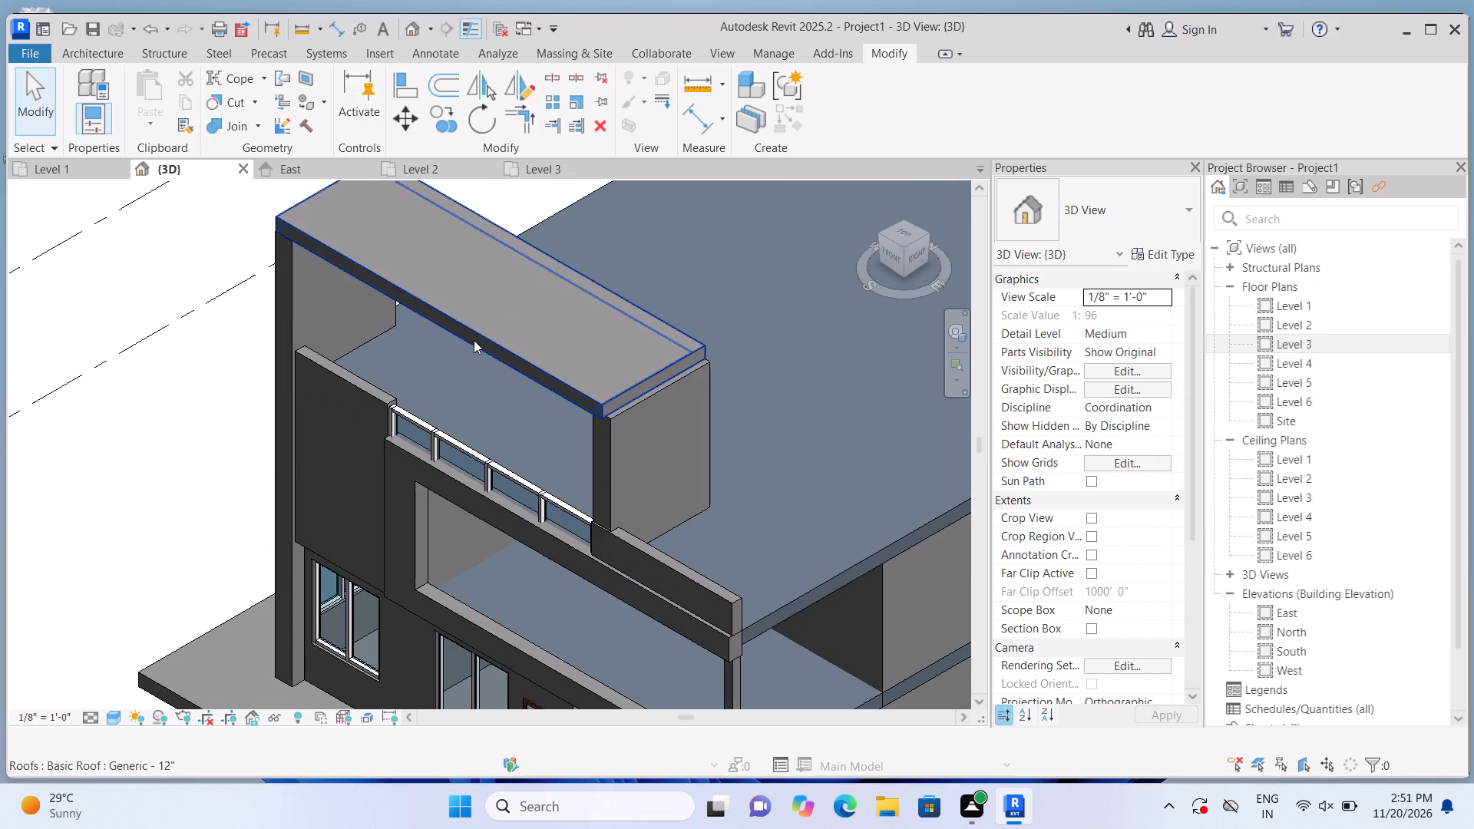
{"action": "left_click", "coordinate": [474, 340]}
{"action": "scroll", "coordinate": [525, 355], "scroll_direction": "up", "scroll_amount": 2}
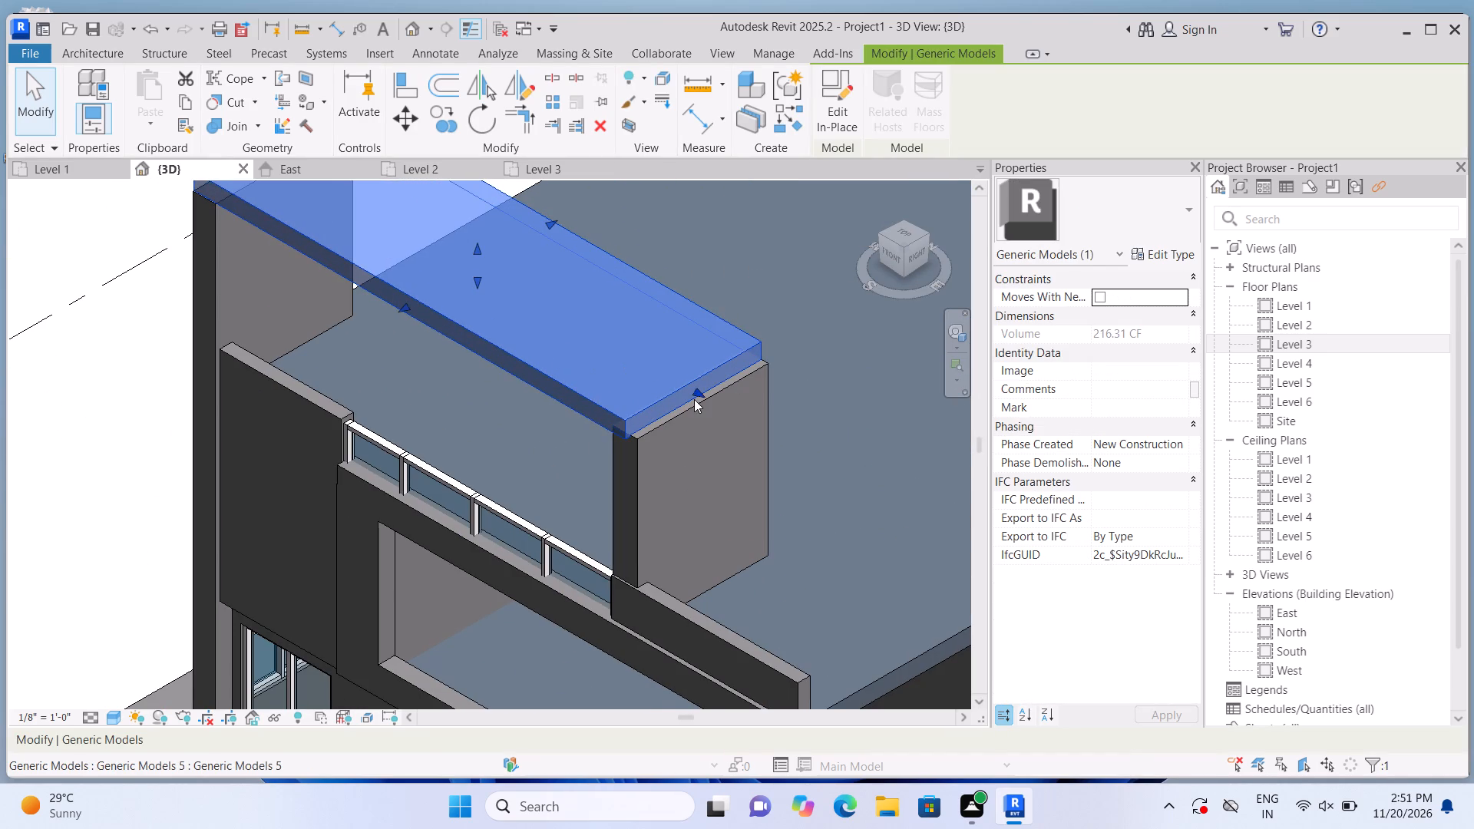
{"action": "left_click_drag", "start_coordinate": [696, 391], "coordinate": [704, 398]}
{"action": "left_click", "coordinate": [704, 398]}
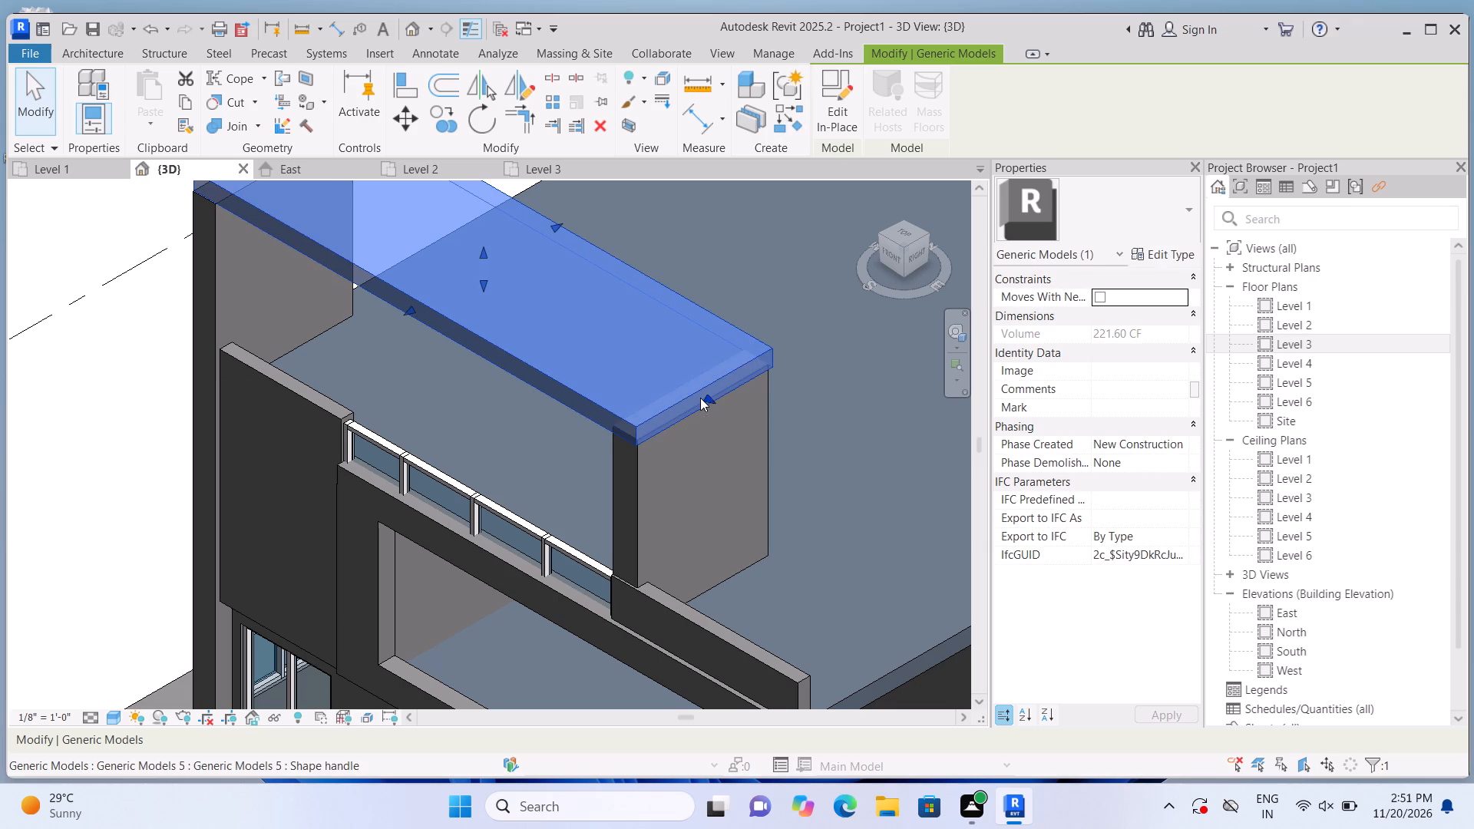
{"action": "scroll", "coordinate": [712, 411], "scroll_direction": "up", "scroll_amount": 7}
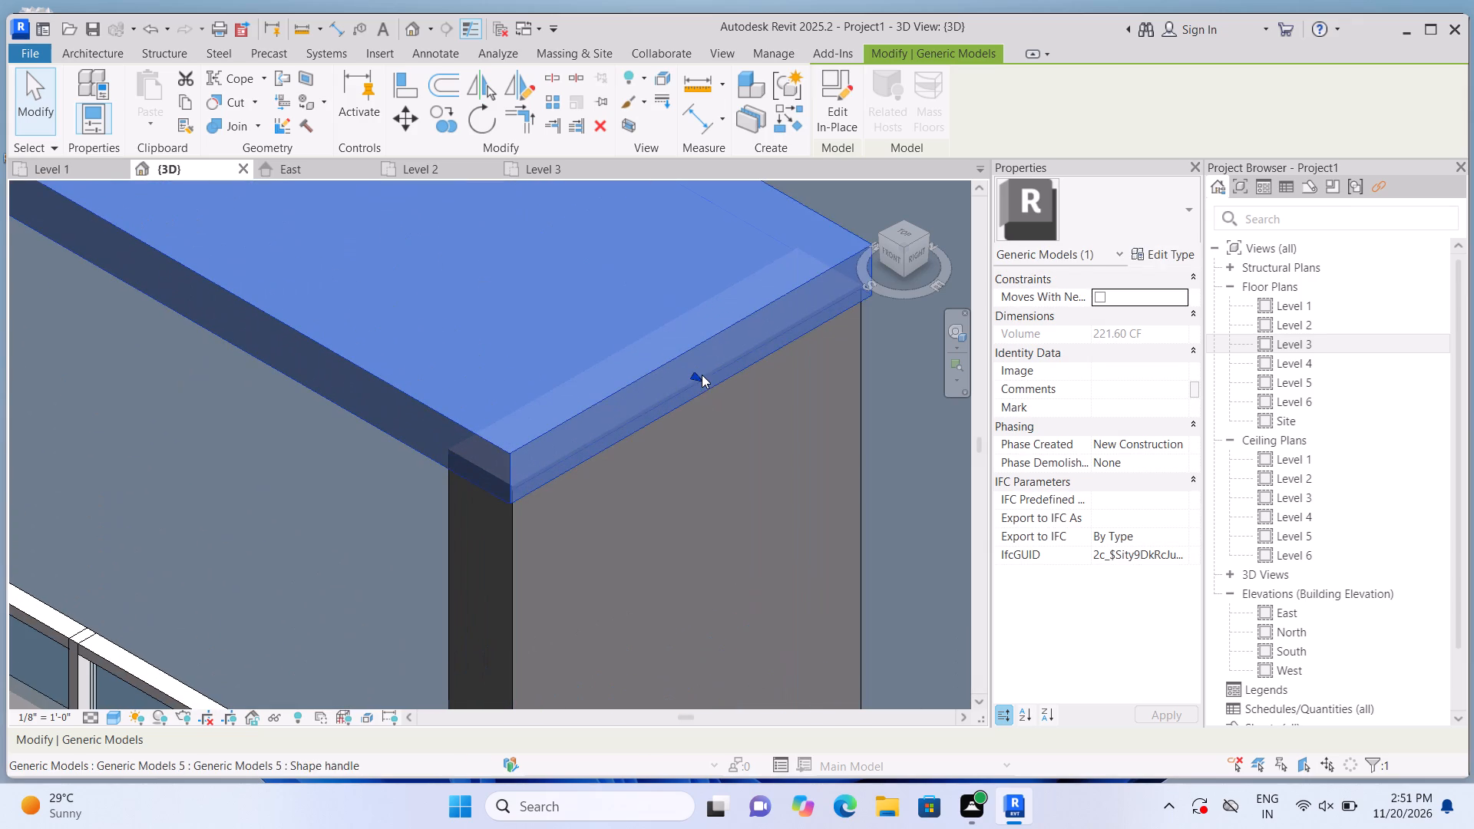
{"action": "left_click_drag", "start_coordinate": [702, 375], "coordinate": [686, 355]}
Pull the canopy slab's front edge back to line up with the front face of the tall inner roof slab.
{"action": "scroll", "coordinate": [503, 421], "scroll_direction": "down", "scroll_amount": 7}
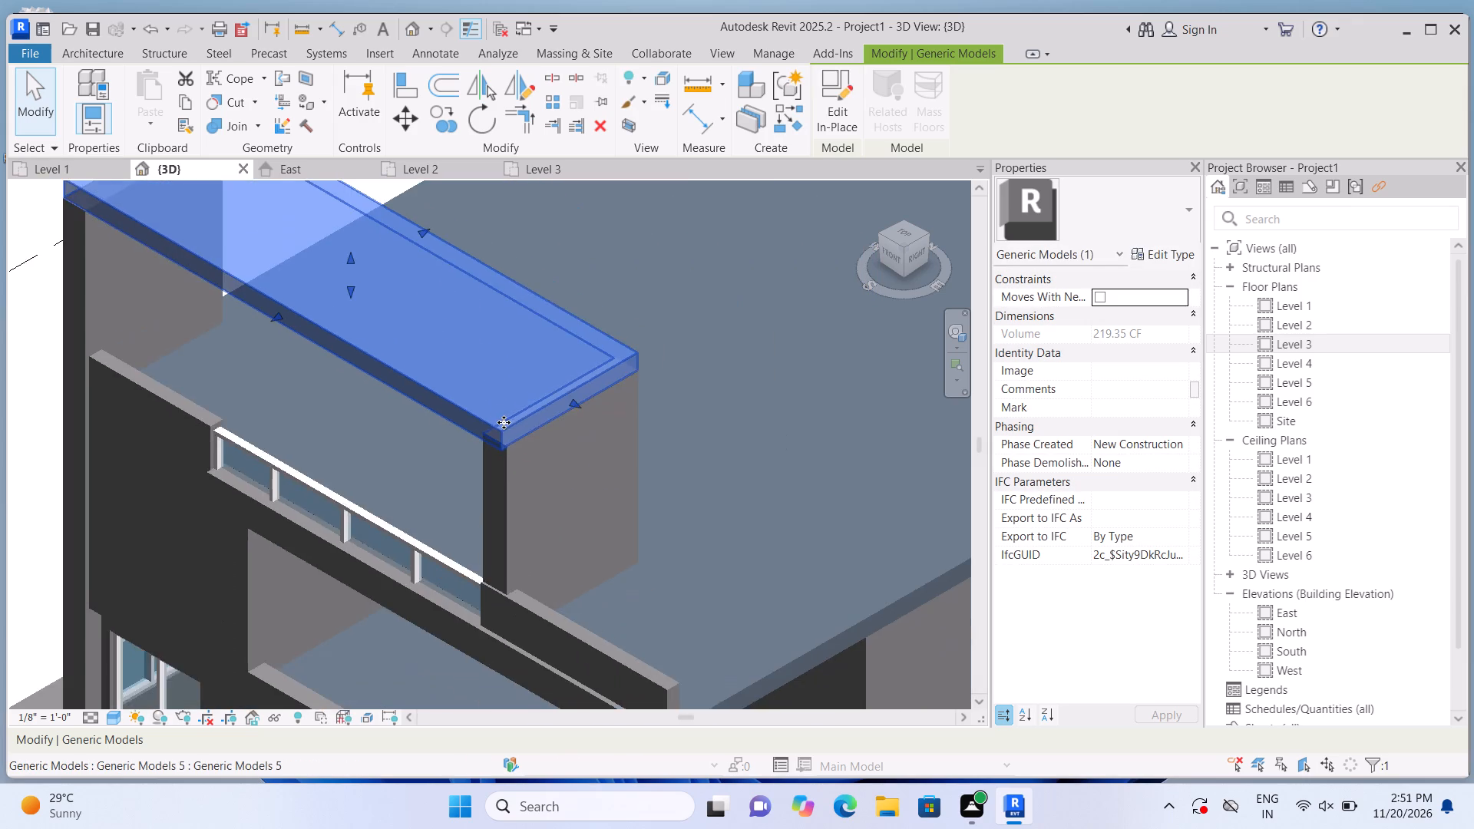
{"action": "scroll", "coordinate": [211, 282], "scroll_direction": "up", "scroll_amount": 2}
{"action": "left_click_drag", "start_coordinate": [293, 324], "coordinate": [315, 309]}
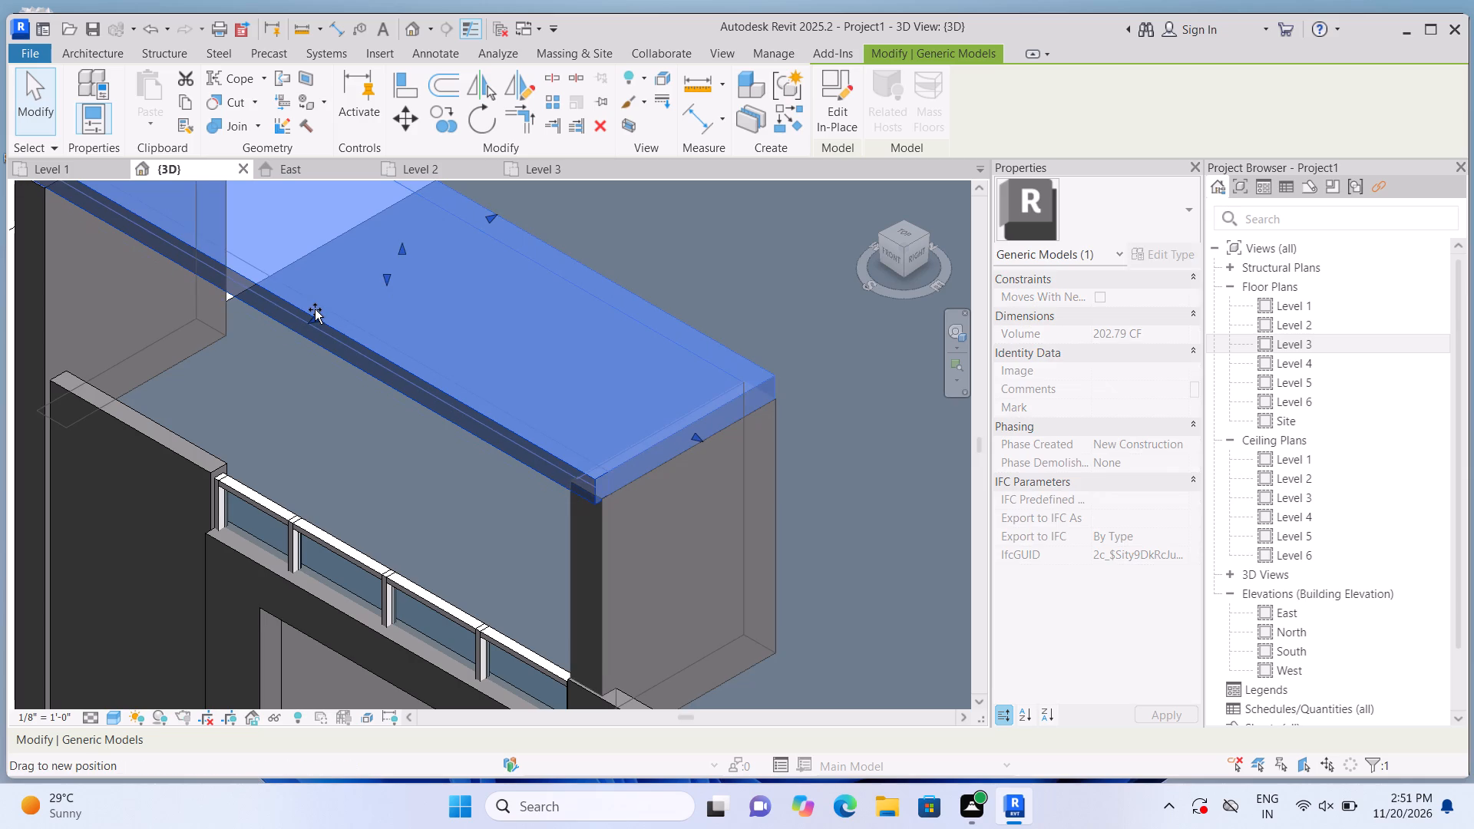
{"action": "left_click_drag", "start_coordinate": [315, 309], "coordinate": [327, 303]}
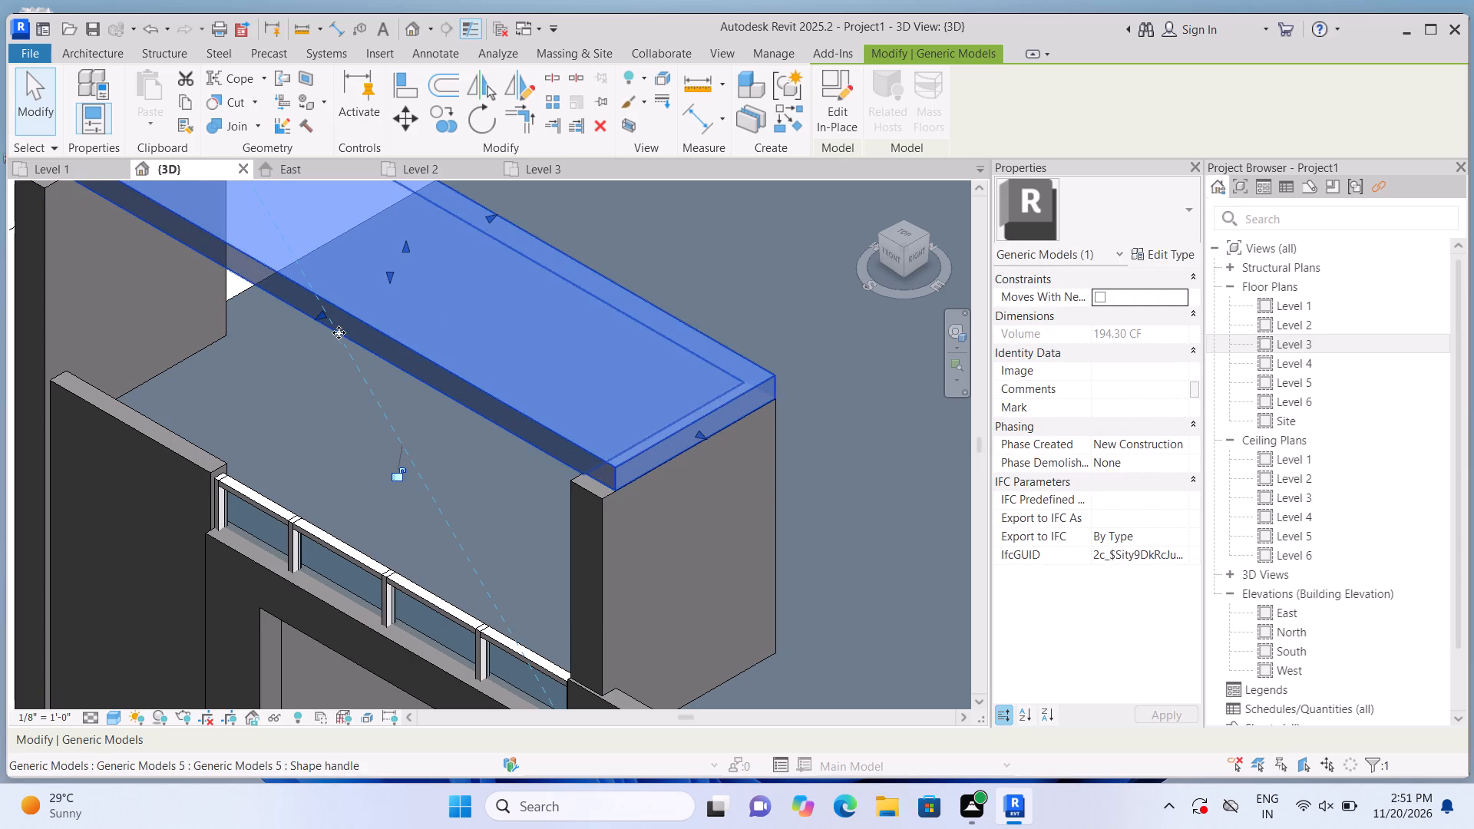
{"action": "left_click", "coordinate": [321, 311]}
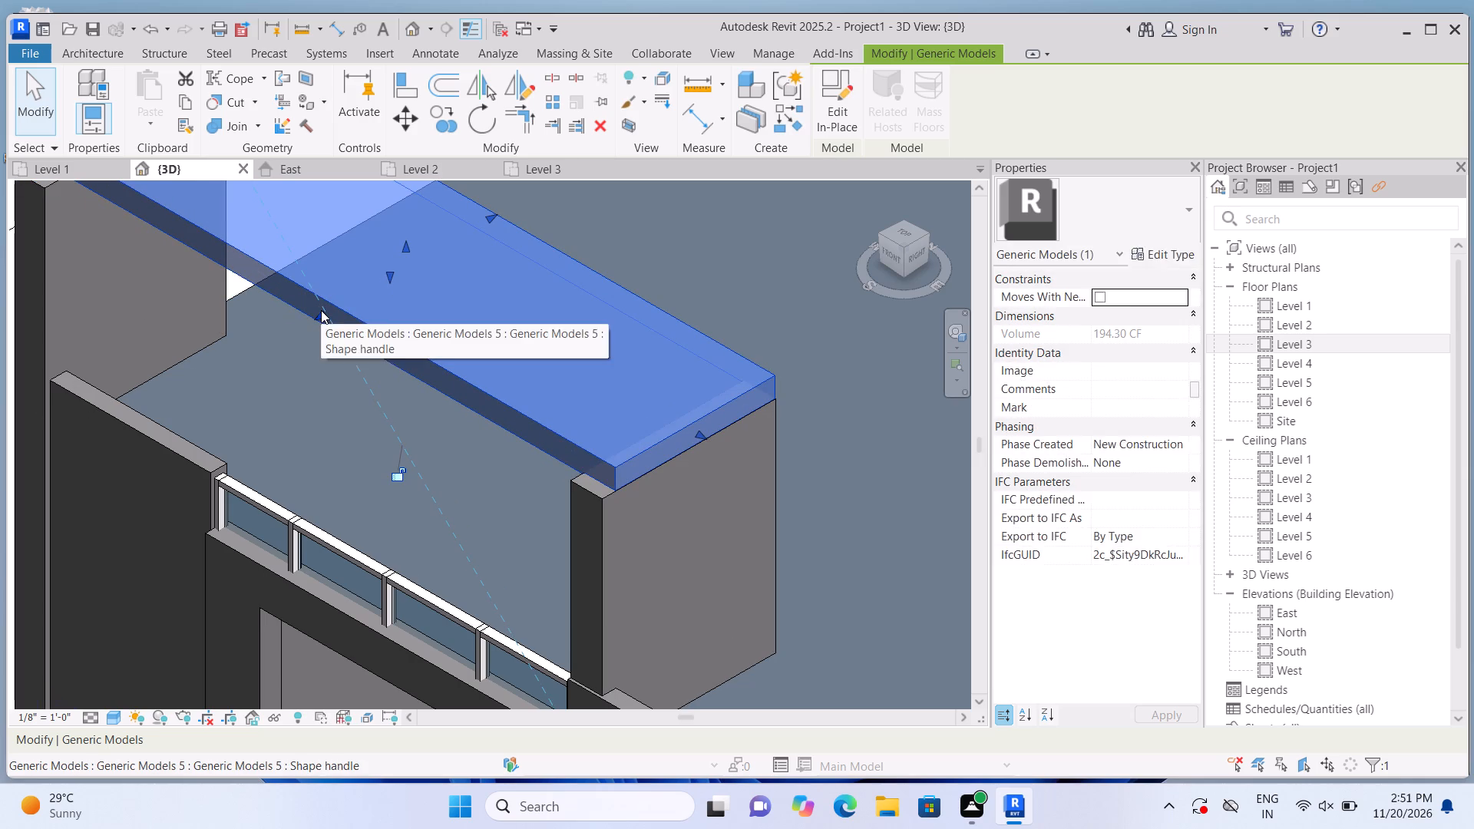
{"action": "left_click_drag", "start_coordinate": [321, 310], "coordinate": [320, 319]}
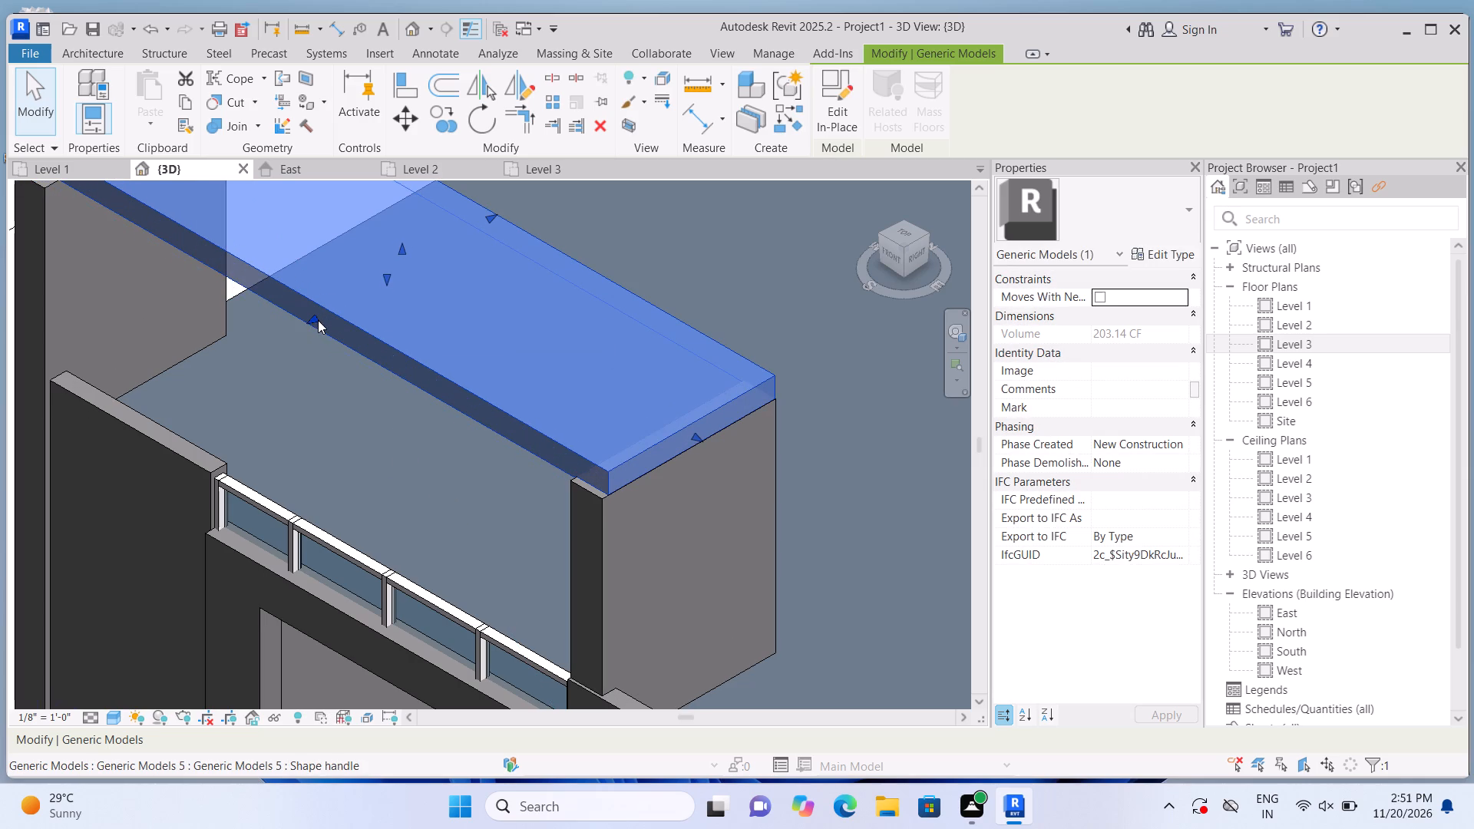
{"action": "left_click", "coordinate": [314, 320]}
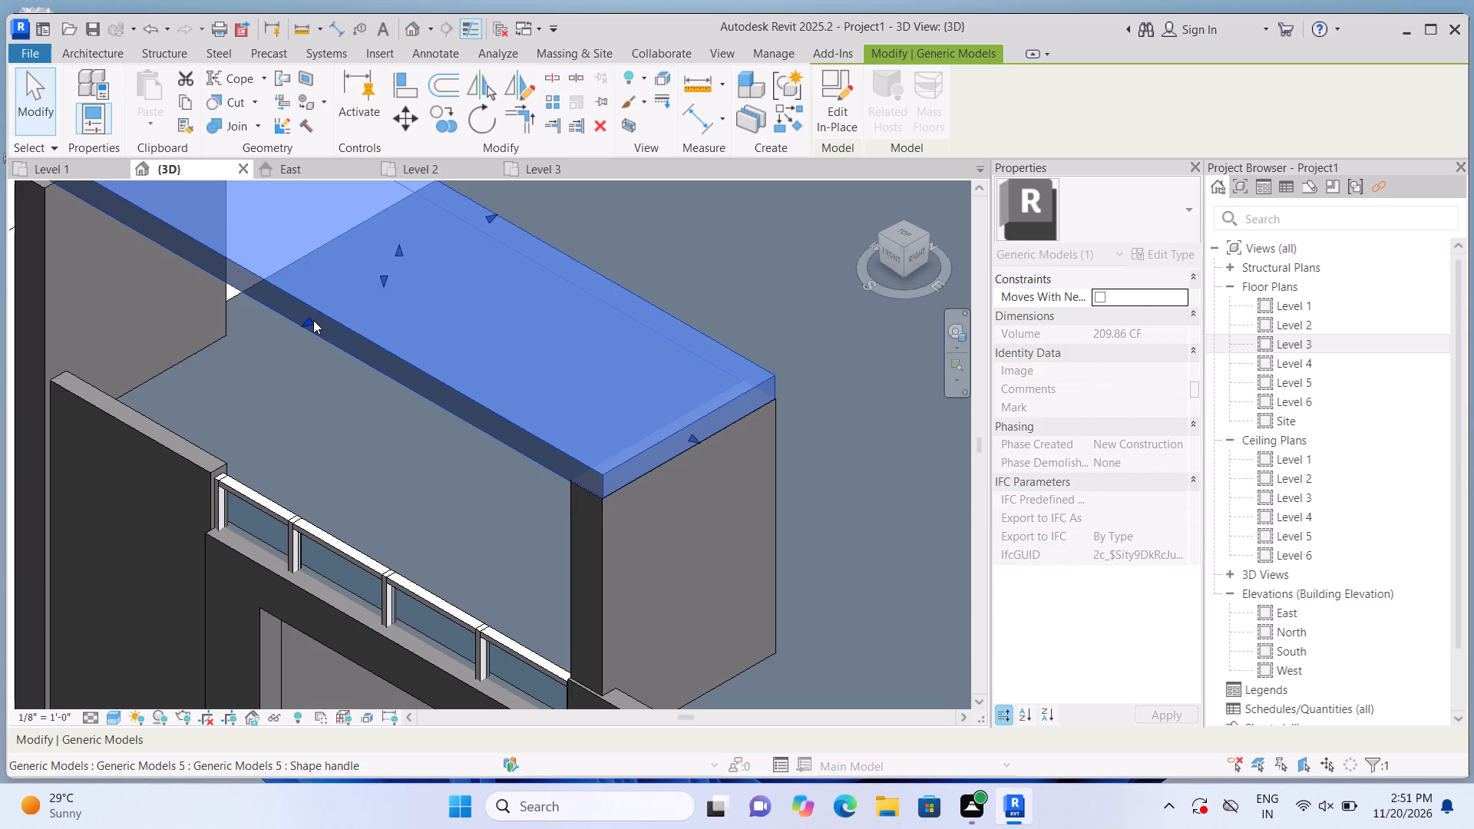
{"action": "scroll", "coordinate": [313, 320], "scroll_direction": "down", "scroll_amount": 4}
{"action": "left_click", "coordinate": [82, 383]}
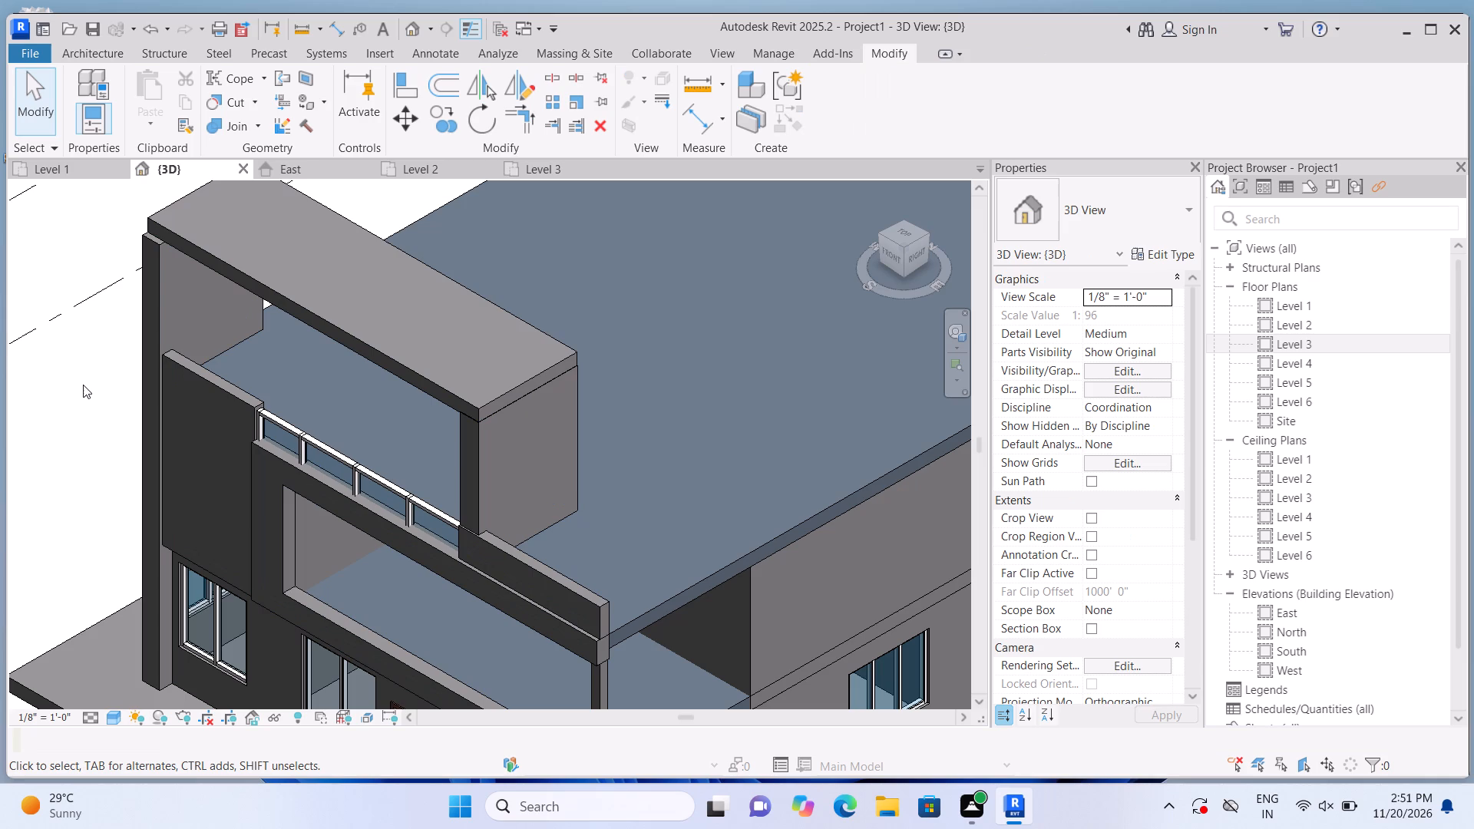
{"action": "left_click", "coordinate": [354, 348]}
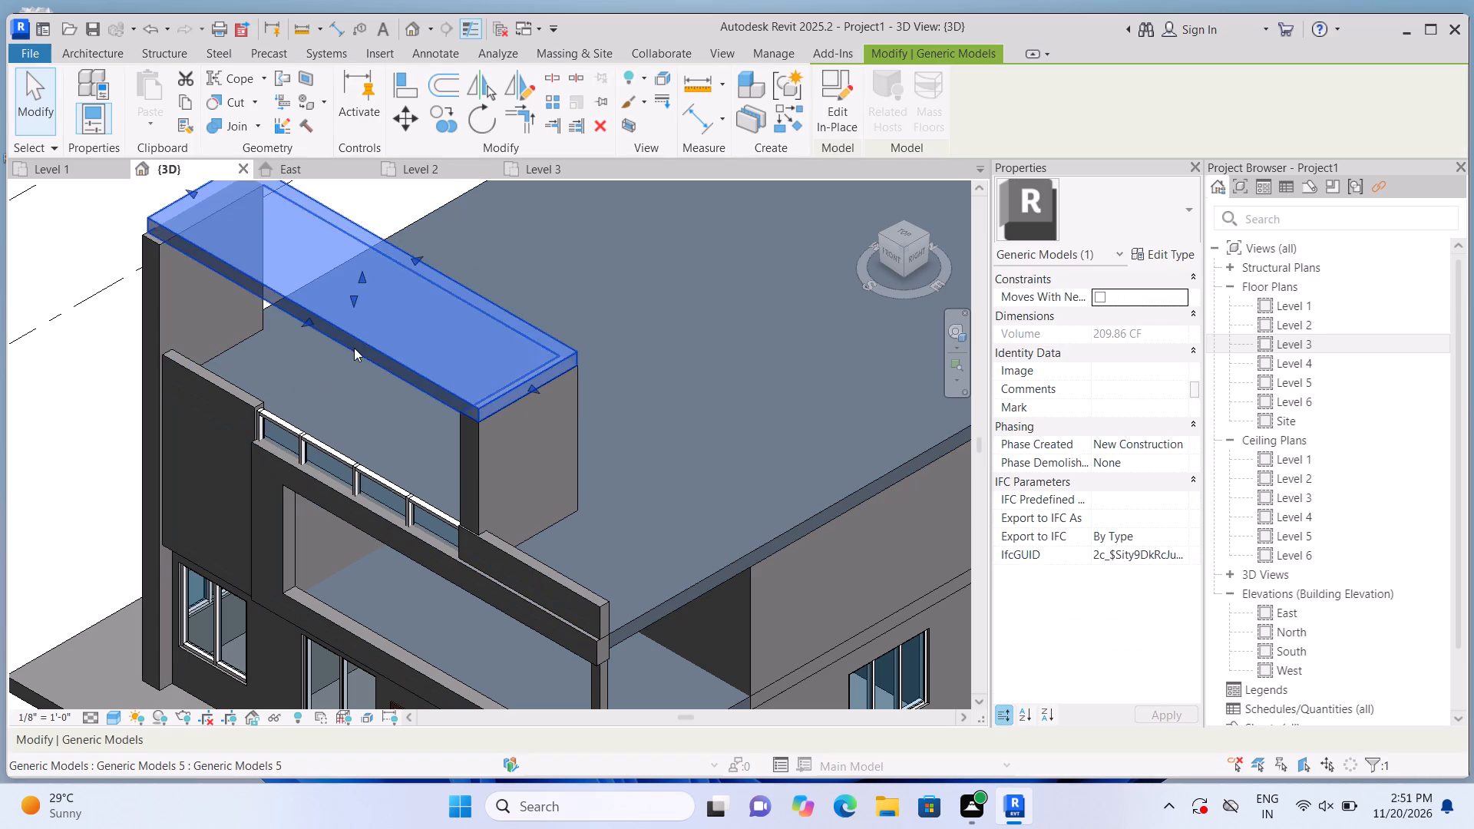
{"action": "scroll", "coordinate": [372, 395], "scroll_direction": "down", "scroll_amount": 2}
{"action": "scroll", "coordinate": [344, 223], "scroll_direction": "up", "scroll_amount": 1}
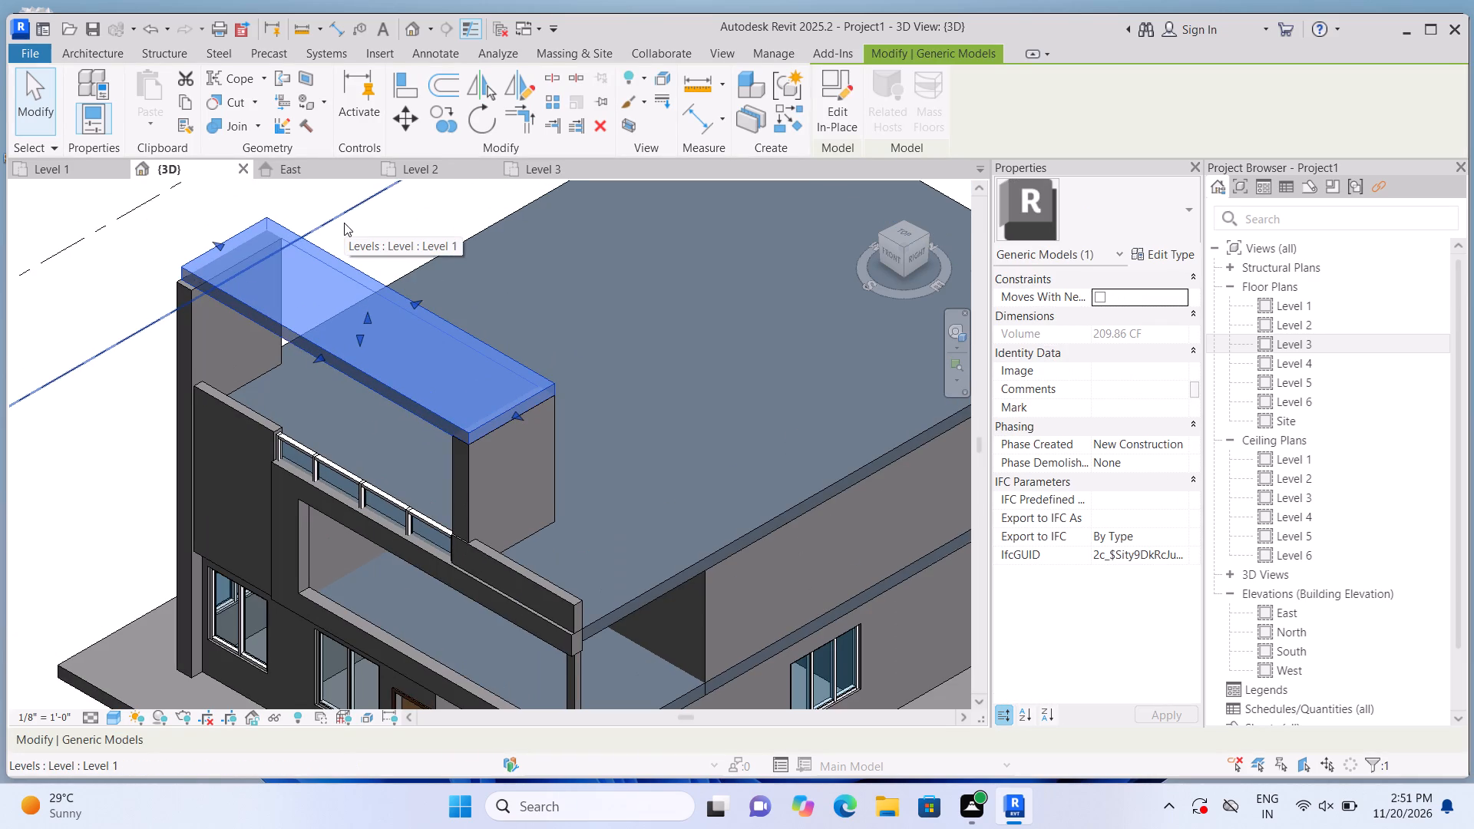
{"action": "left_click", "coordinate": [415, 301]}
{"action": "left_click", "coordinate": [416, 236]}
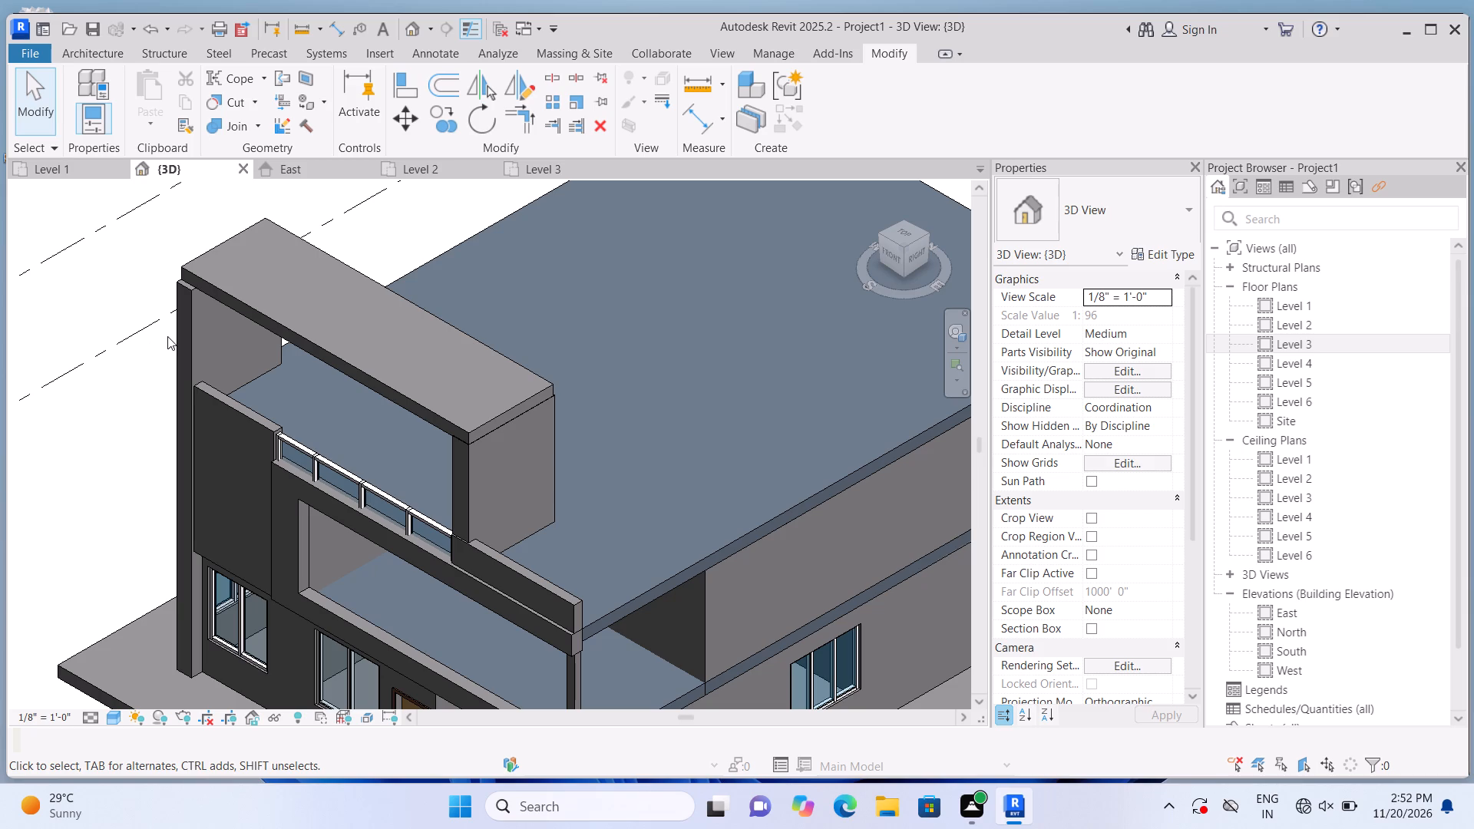
Examine up close how the canopy slab's outer end meets the facade frame's tall post, and the surrounding facade.
{"action": "scroll", "coordinate": [183, 259], "scroll_direction": "up", "scroll_amount": 5}
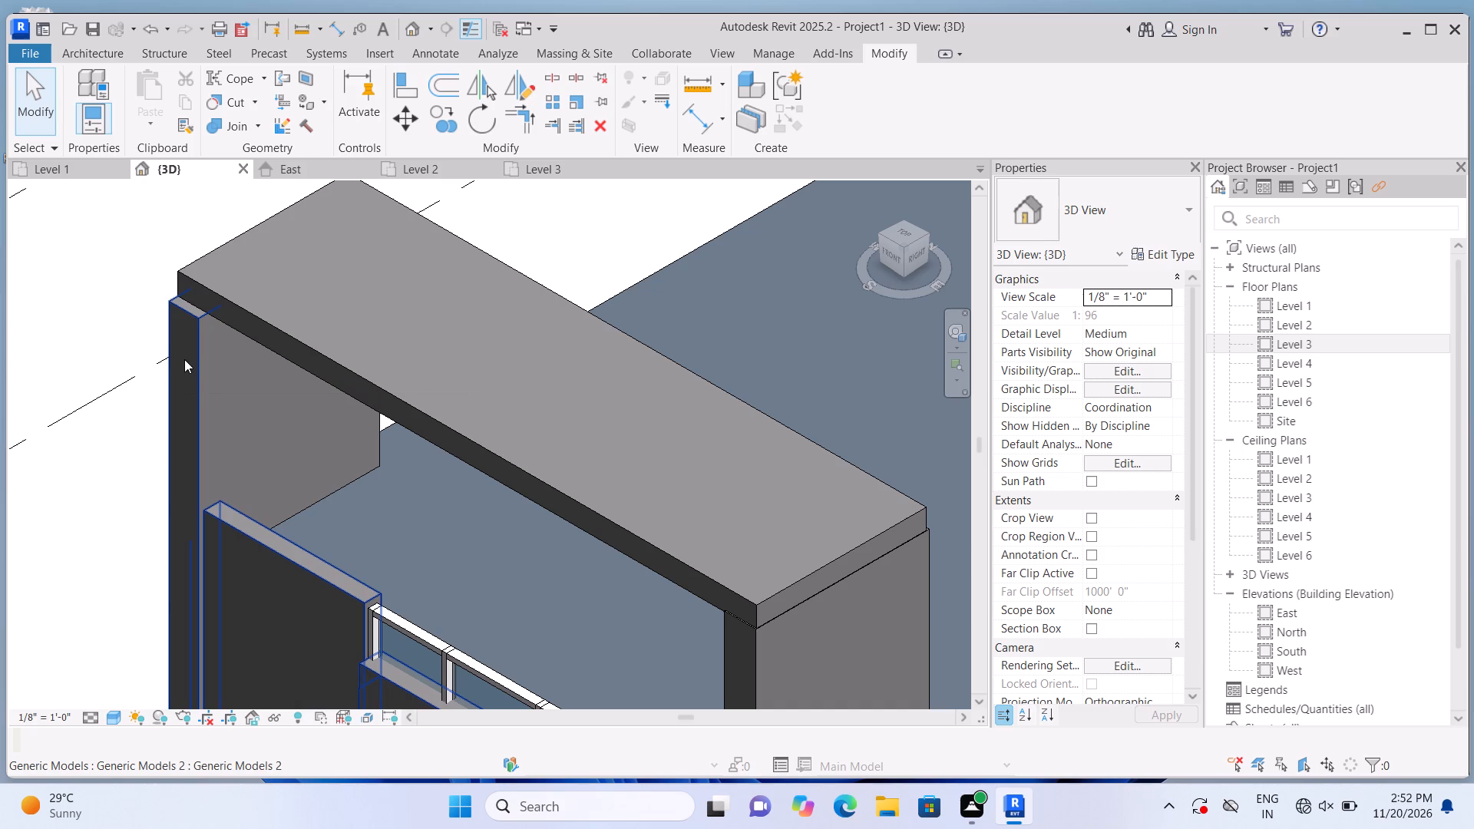
{"action": "scroll", "coordinate": [276, 339], "scroll_direction": "down", "scroll_amount": 7}
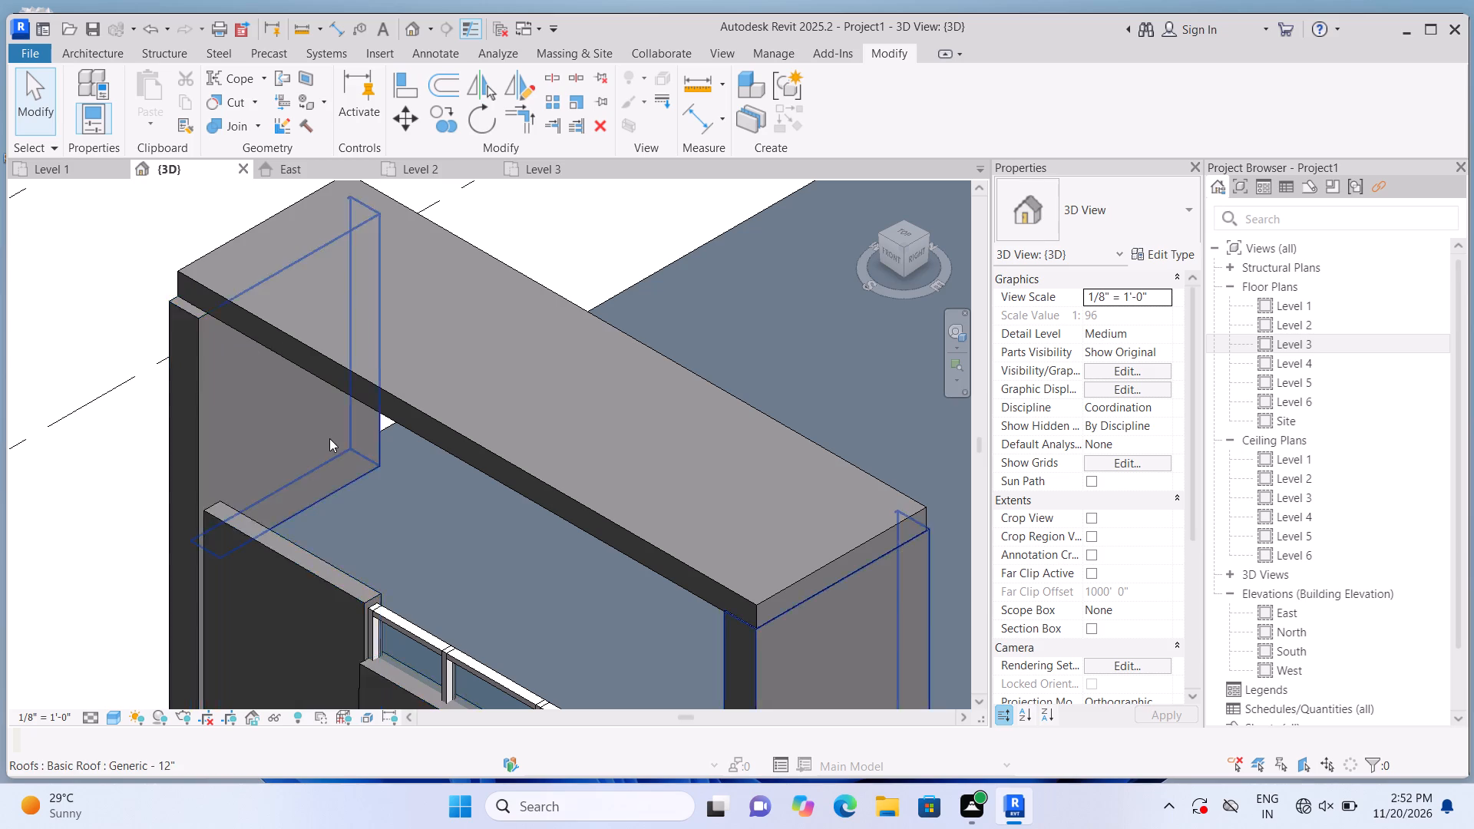
{"action": "scroll", "coordinate": [329, 438], "scroll_direction": "down", "scroll_amount": 4}
{"action": "scroll", "coordinate": [440, 528], "scroll_direction": "up", "scroll_amount": 3}
{"action": "scroll", "coordinate": [352, 471], "scroll_direction": "up", "scroll_amount": 7}
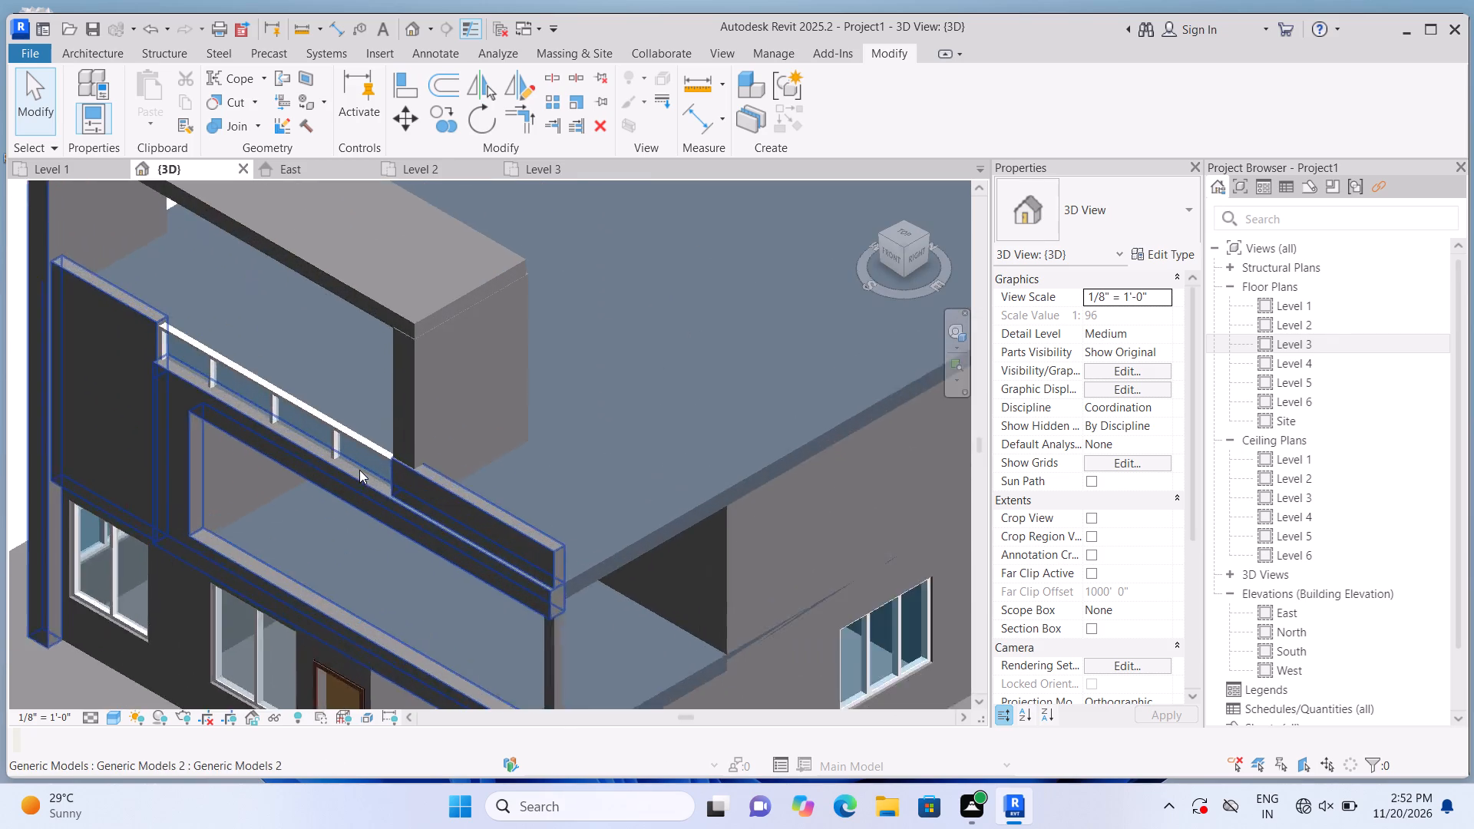
{"action": "scroll", "coordinate": [359, 470], "scroll_direction": "up", "scroll_amount": 2}
{"action": "scroll", "coordinate": [359, 470], "scroll_direction": "down", "scroll_amount": 8}
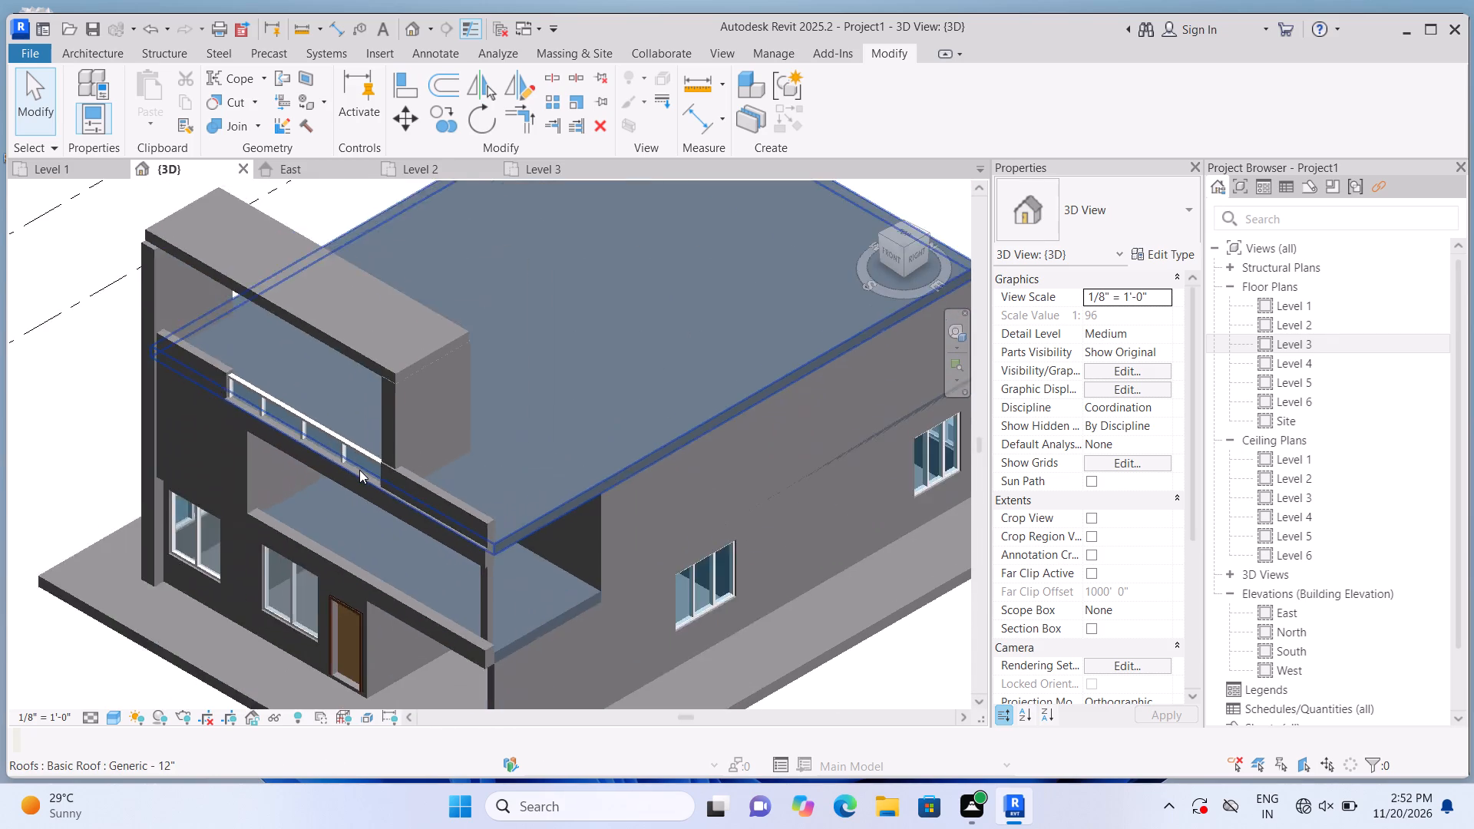
{"action": "scroll", "coordinate": [359, 470], "scroll_direction": "down", "scroll_amount": 2}
{"action": "scroll", "coordinate": [217, 279], "scroll_direction": "up", "scroll_amount": 10}
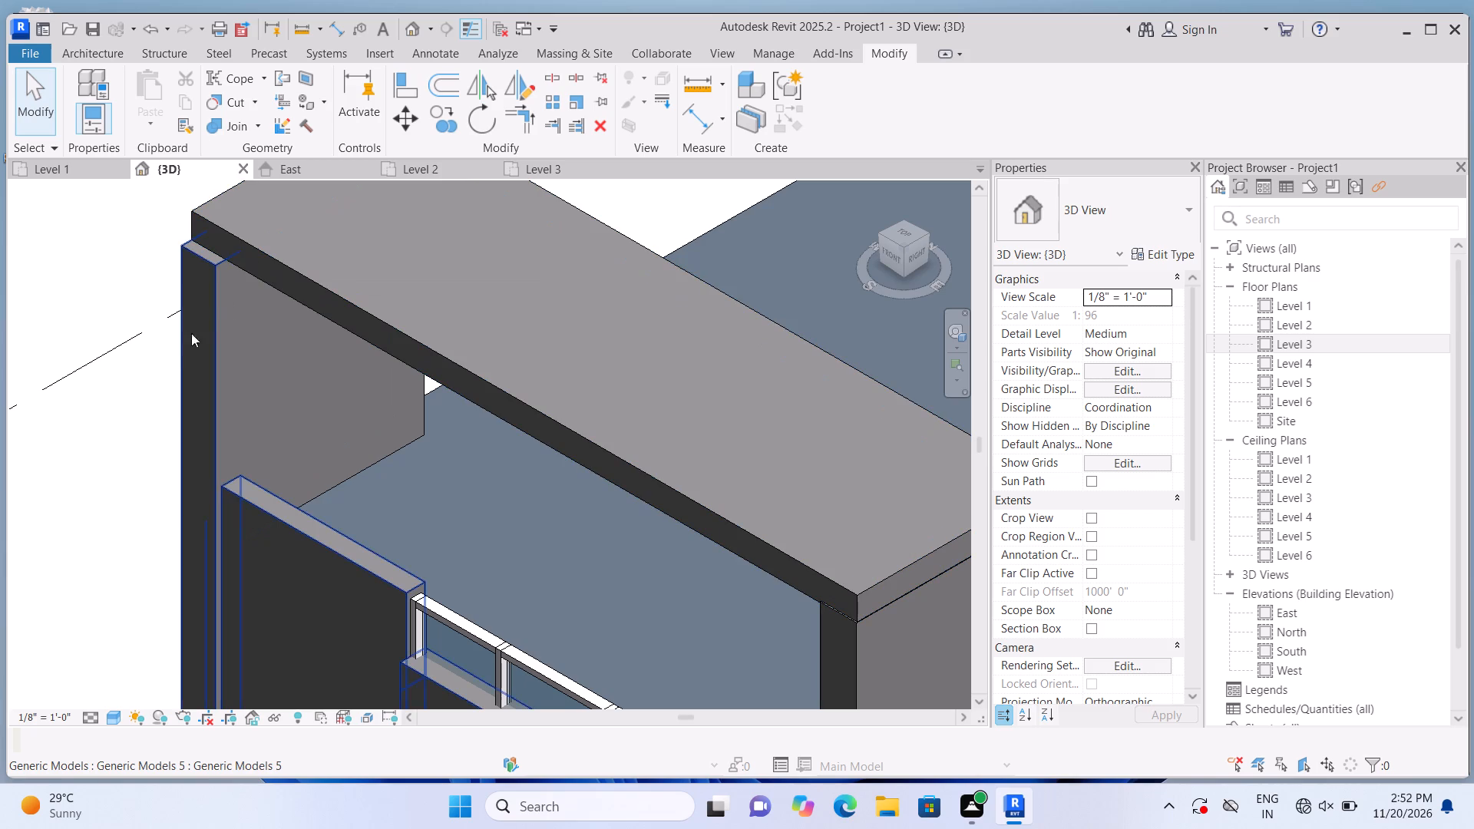
{"action": "scroll", "coordinate": [127, 375], "scroll_direction": "down", "scroll_amount": 4}
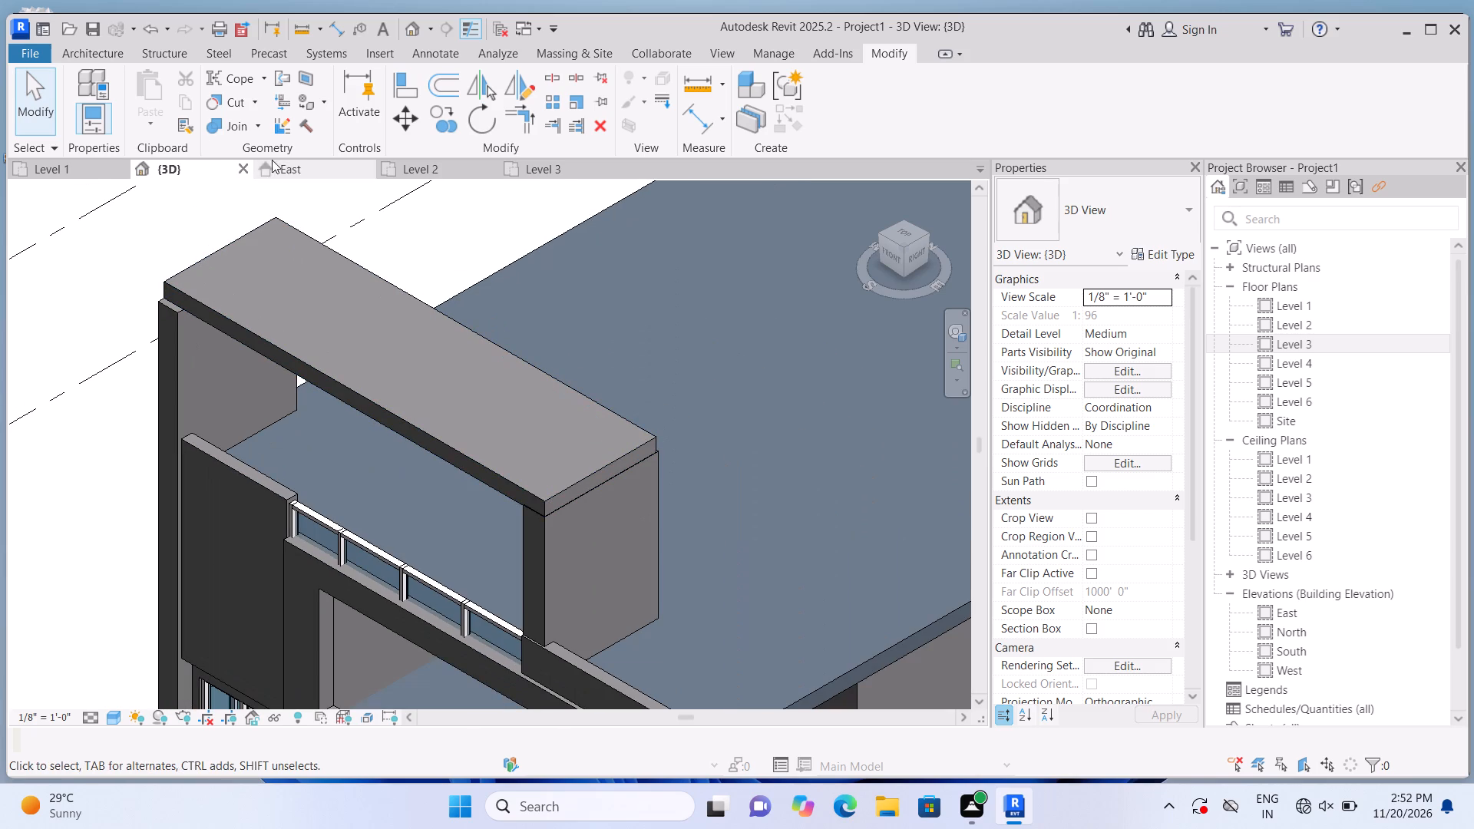
Join the canopy slab's geometry with the facade frame's tall post and with the tall inner roof slab.
{"action": "left_click", "coordinate": [260, 121]}
{"action": "left_click", "coordinate": [257, 170]}
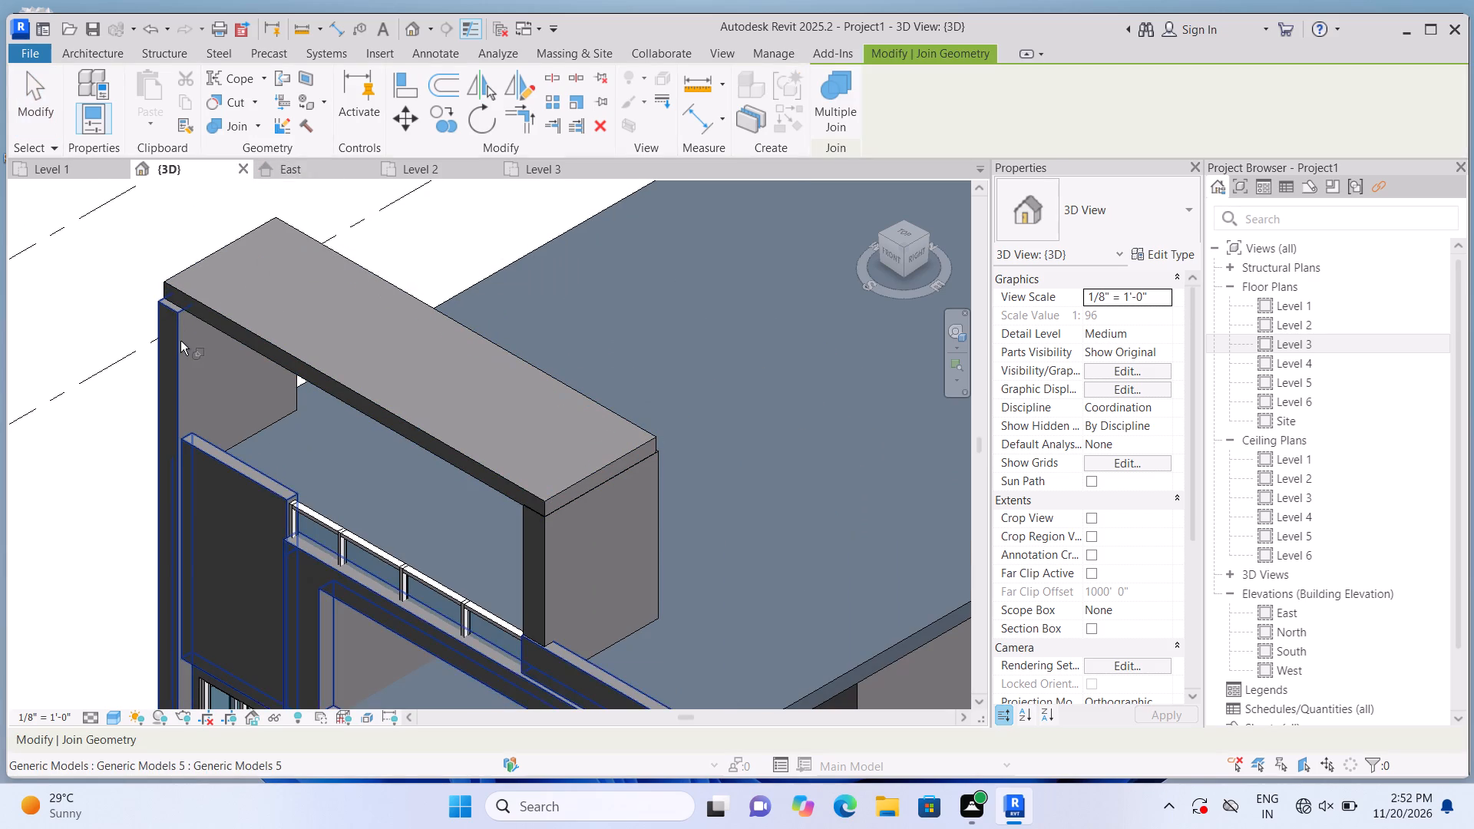
{"action": "left_click", "coordinate": [180, 336]}
{"action": "left_click", "coordinate": [228, 306]}
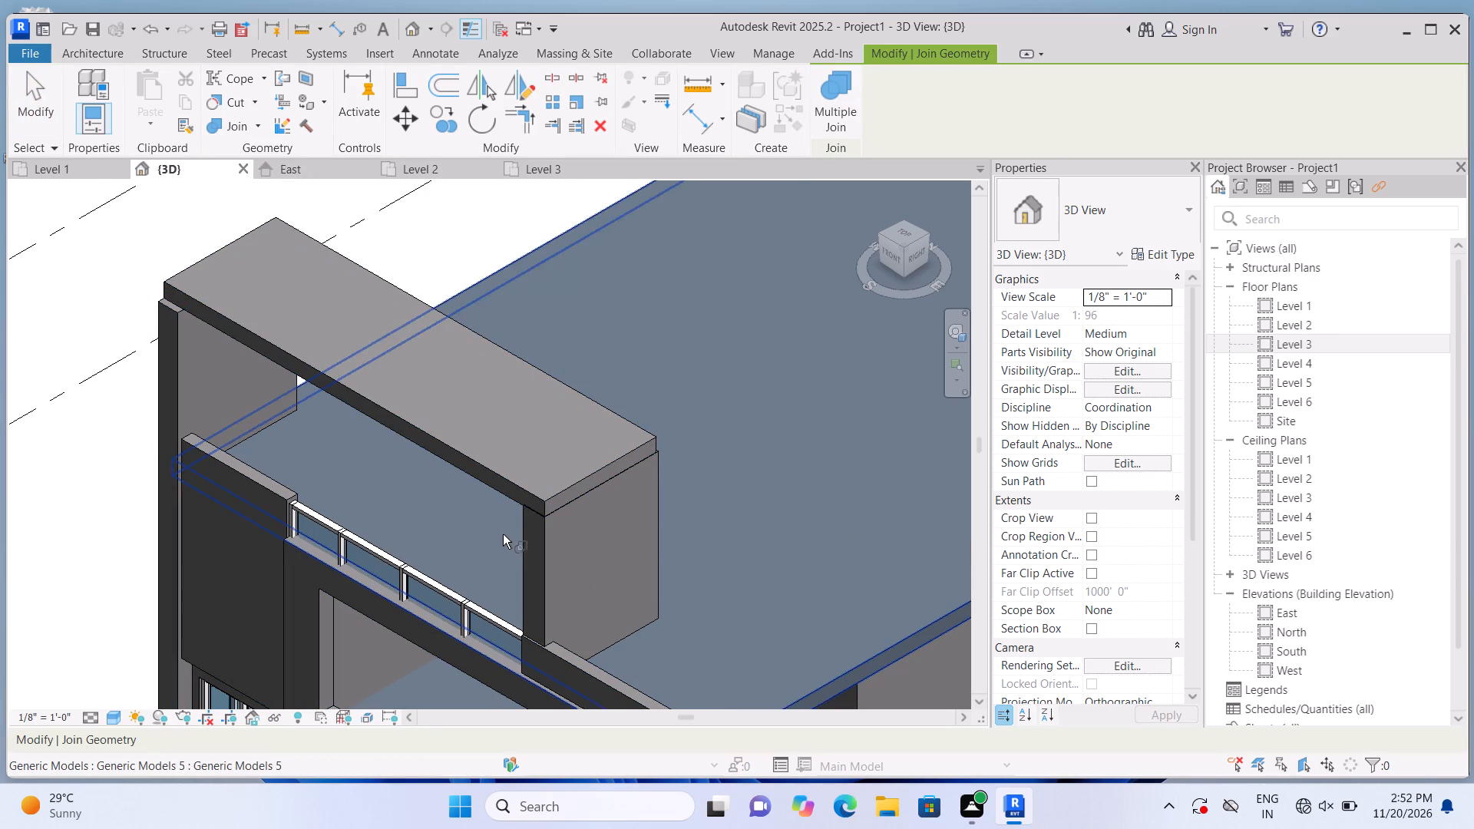
{"action": "left_click", "coordinate": [543, 566]}
{"action": "left_click", "coordinate": [526, 437]}
{"action": "left_click", "coordinate": [421, 394]}
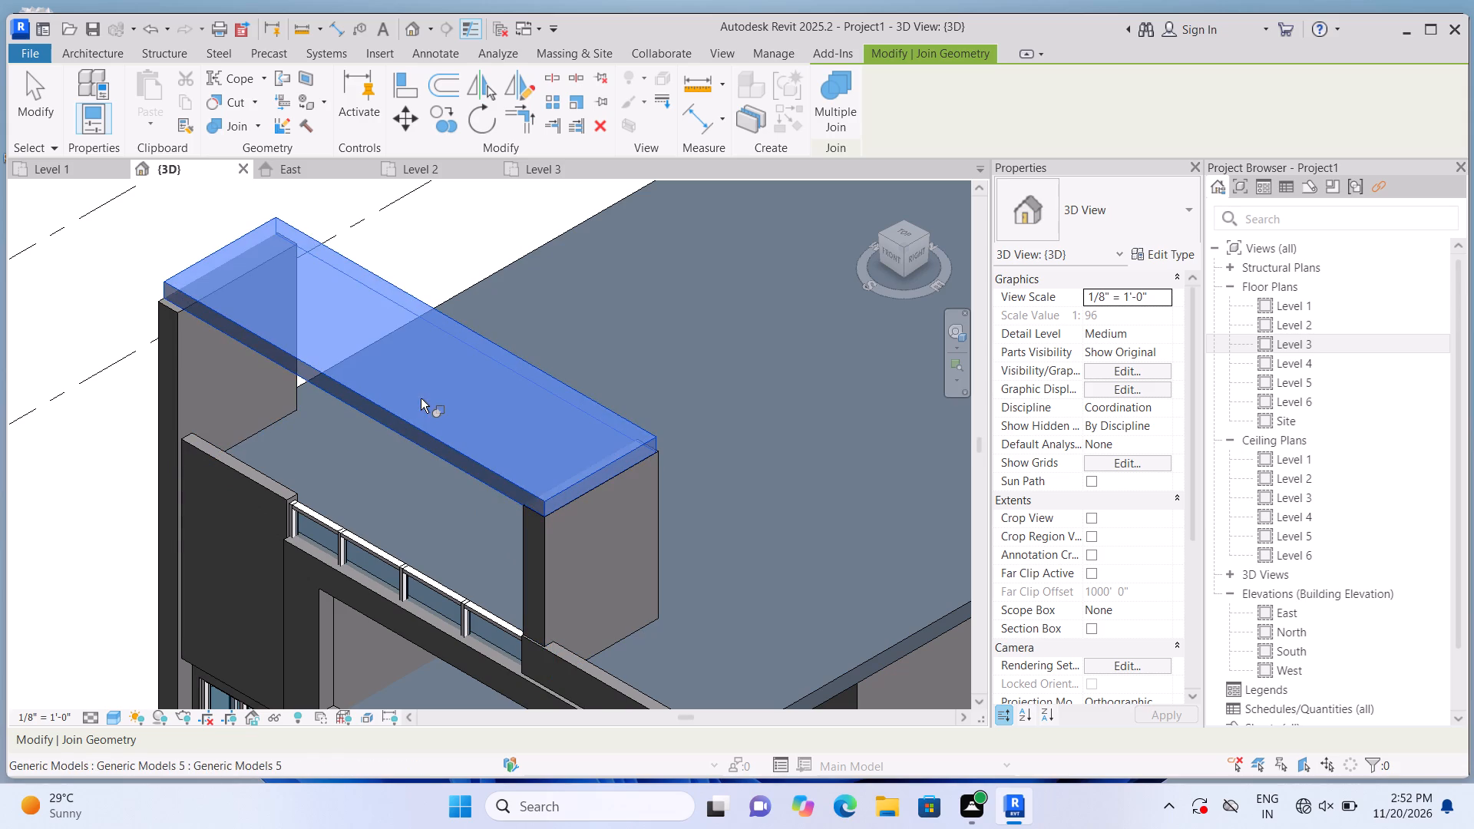
{"action": "left_click", "coordinate": [42, 464]}
{"action": "scroll", "coordinate": [43, 464], "scroll_direction": "down", "scroll_amount": 2}
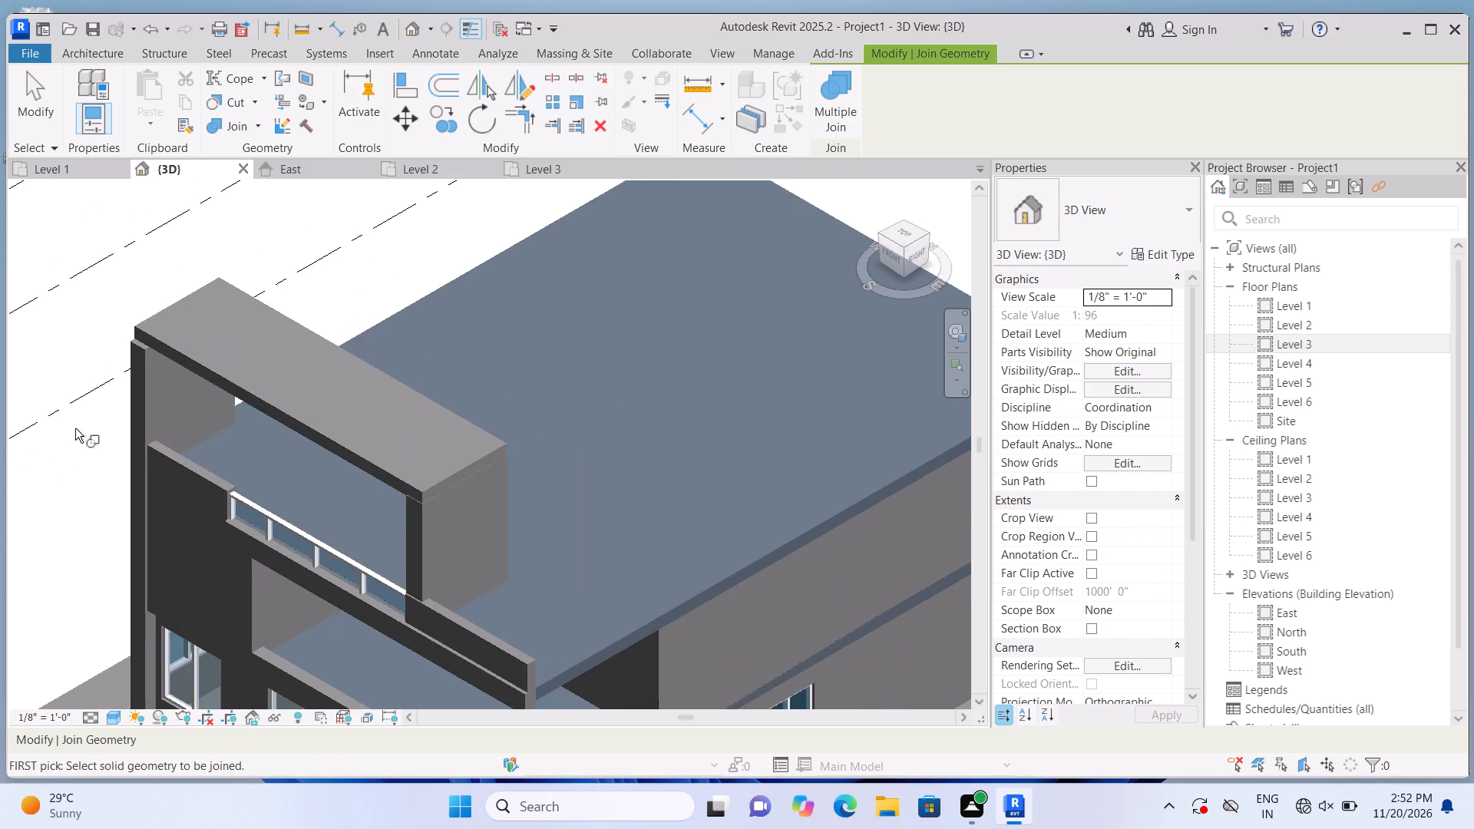
{"action": "scroll", "coordinate": [127, 353], "scroll_direction": "up", "scroll_amount": 3}
{"action": "key", "text": "Escape"}
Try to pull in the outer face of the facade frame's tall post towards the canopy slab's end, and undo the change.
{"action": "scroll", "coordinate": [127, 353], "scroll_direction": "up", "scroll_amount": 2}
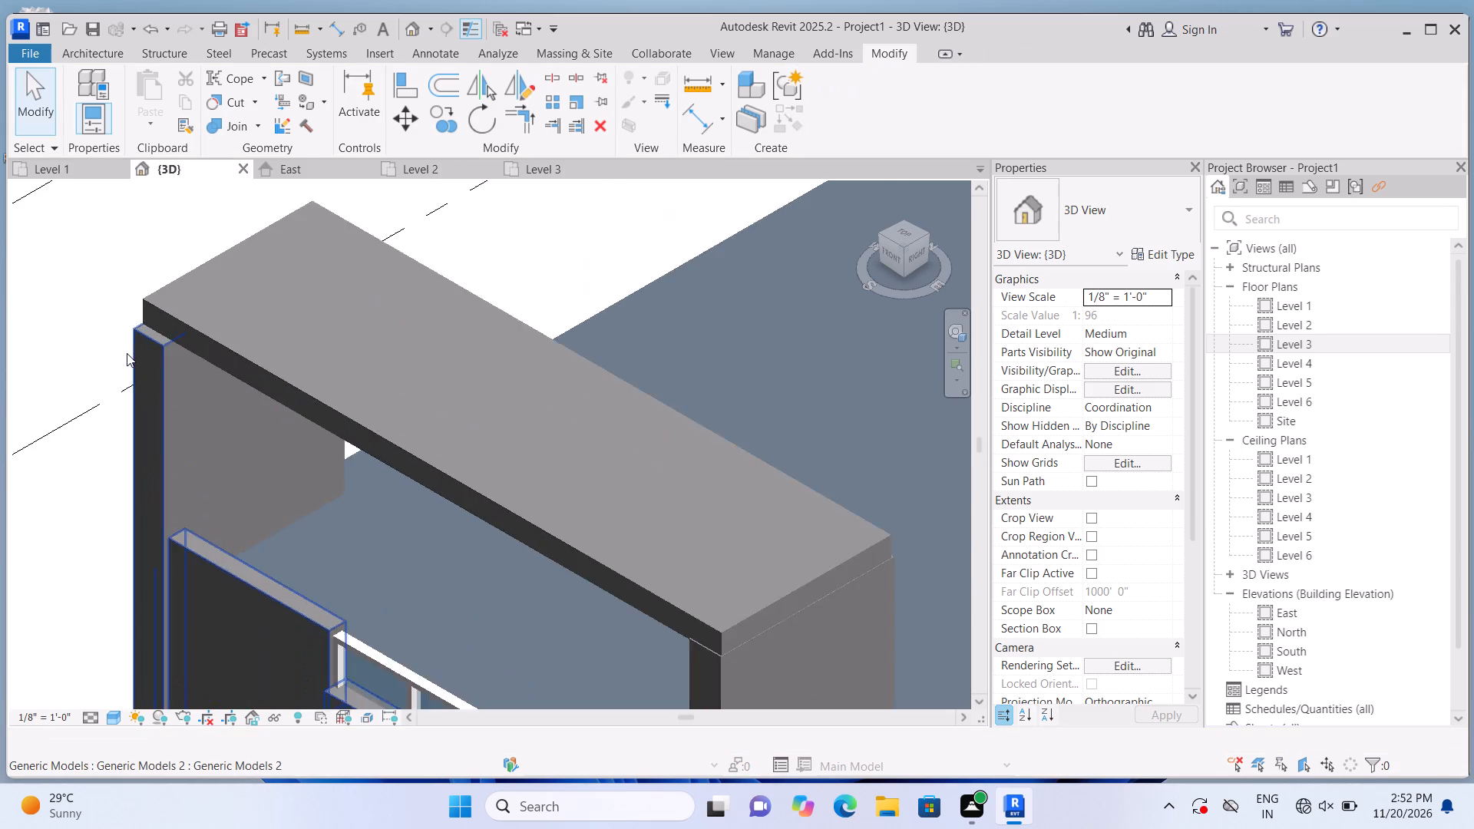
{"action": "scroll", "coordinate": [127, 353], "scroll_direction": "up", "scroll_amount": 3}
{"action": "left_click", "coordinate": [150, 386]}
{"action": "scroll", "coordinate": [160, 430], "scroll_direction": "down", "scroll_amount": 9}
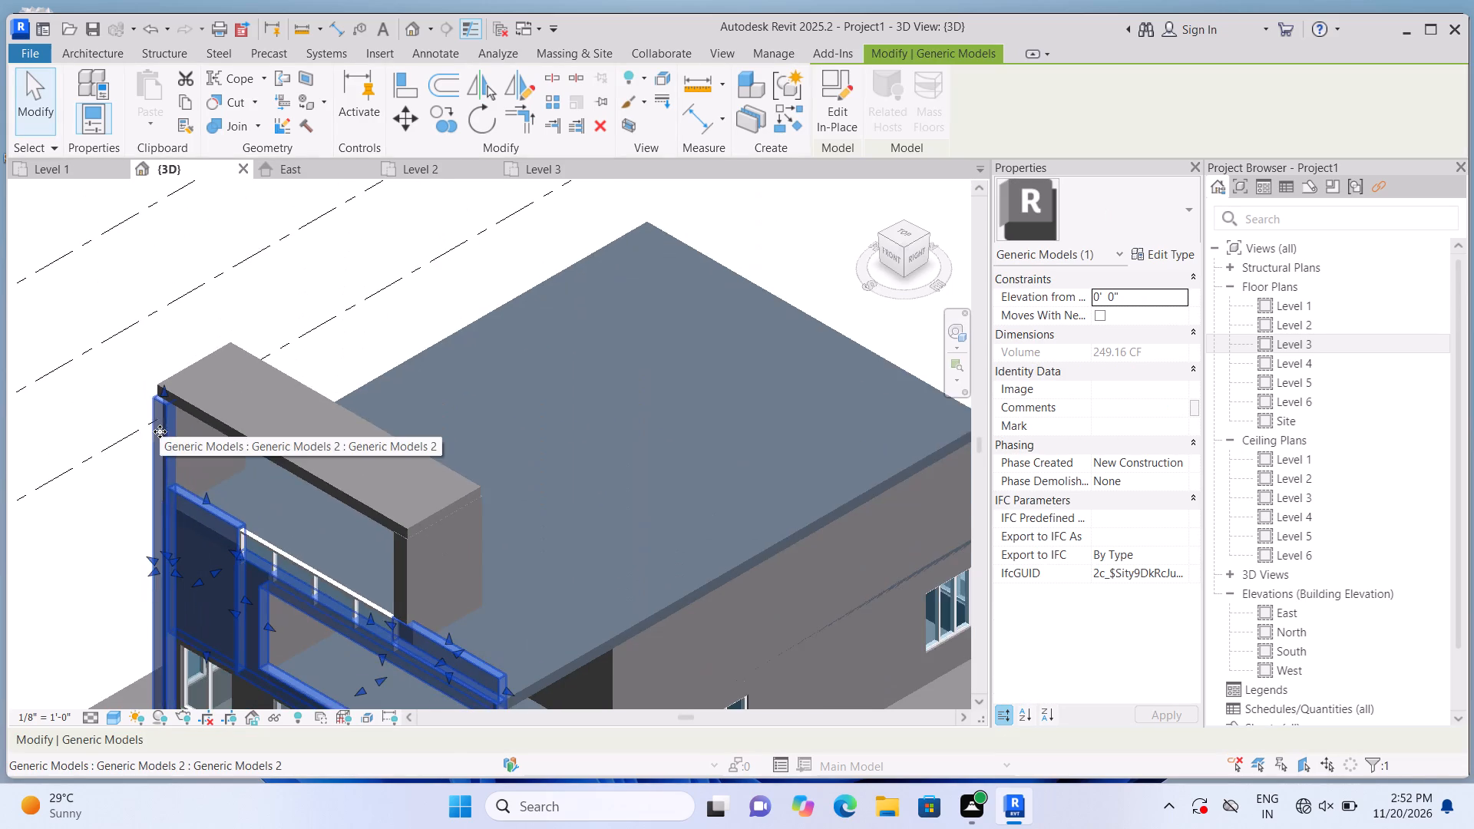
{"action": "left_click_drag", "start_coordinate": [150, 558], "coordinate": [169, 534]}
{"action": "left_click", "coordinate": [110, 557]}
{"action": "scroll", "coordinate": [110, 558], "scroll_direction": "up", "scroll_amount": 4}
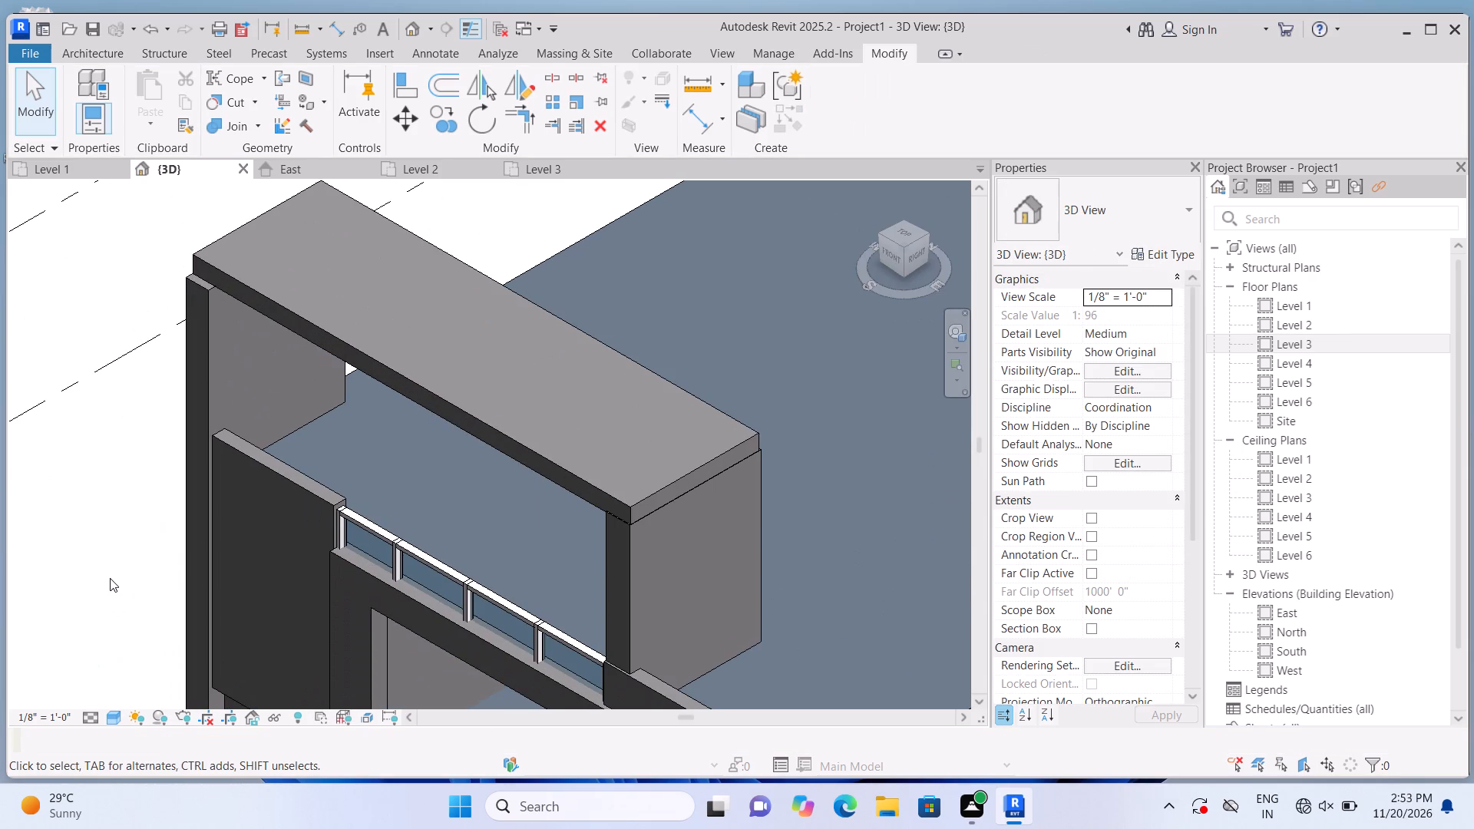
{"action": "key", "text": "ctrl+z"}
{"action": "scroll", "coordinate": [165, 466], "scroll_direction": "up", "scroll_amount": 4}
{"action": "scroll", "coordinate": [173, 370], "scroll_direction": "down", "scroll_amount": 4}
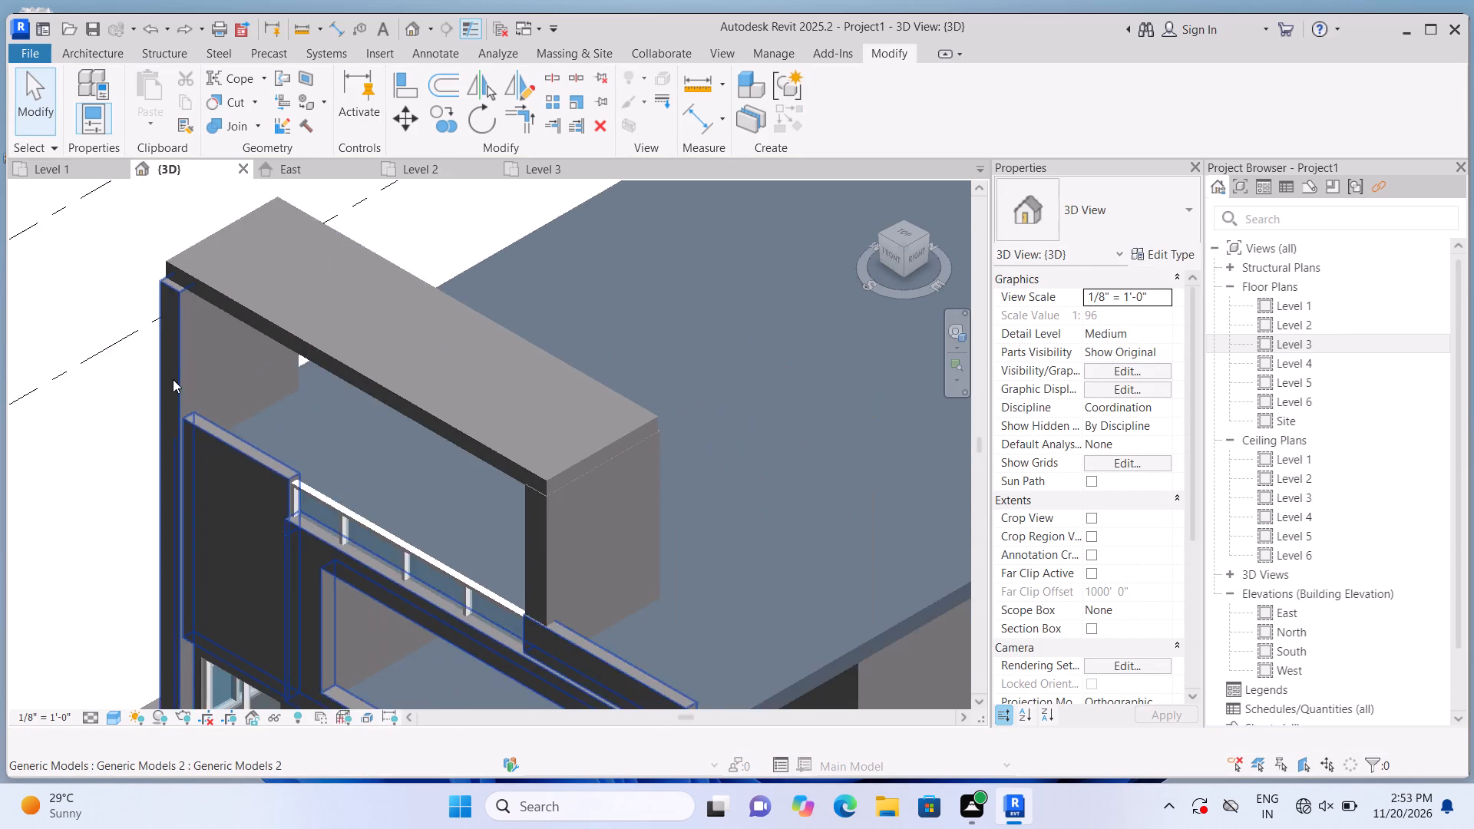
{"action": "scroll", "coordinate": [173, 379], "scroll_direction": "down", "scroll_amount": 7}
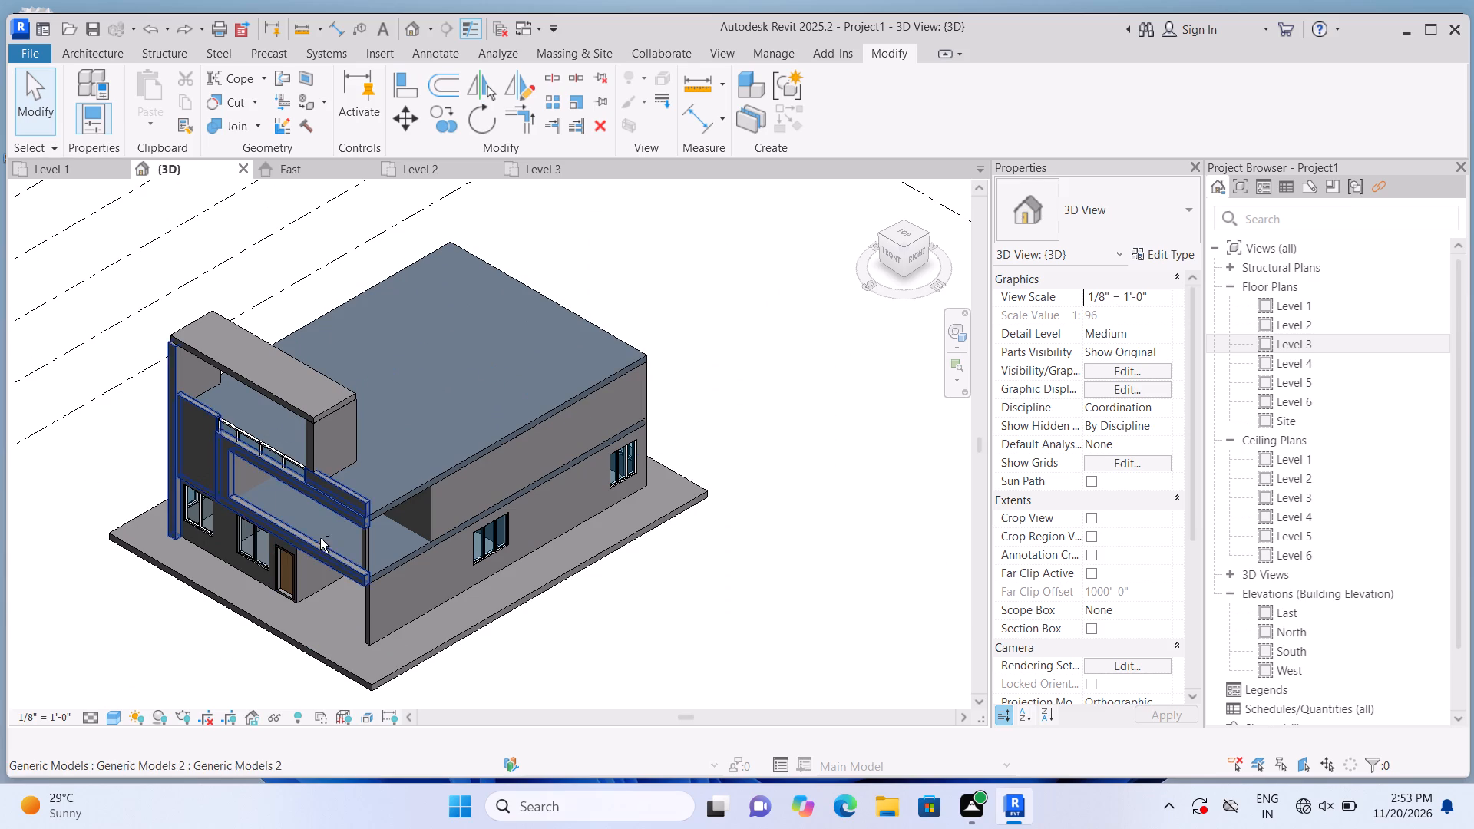
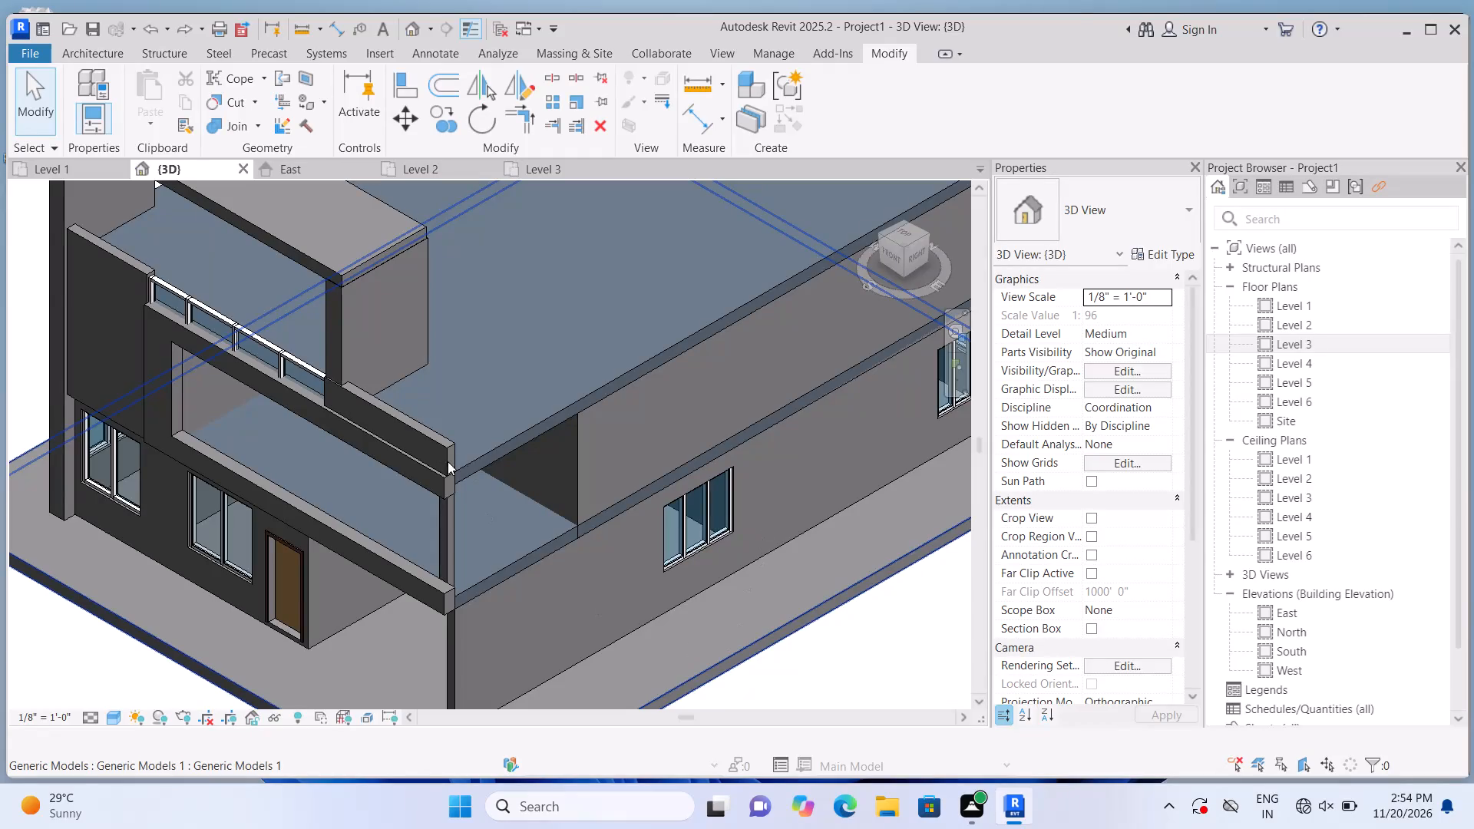
Shift the canopy slab's front edge slightly forward, roughly in line with the front face of the facade frame's tall post.
{"action": "scroll", "coordinate": [436, 370], "scroll_direction": "down", "scroll_amount": 1}
{"action": "scroll", "coordinate": [236, 270], "scroll_direction": "down", "scroll_amount": 5}
{"action": "scroll", "coordinate": [164, 188], "scroll_direction": "up", "scroll_amount": 8}
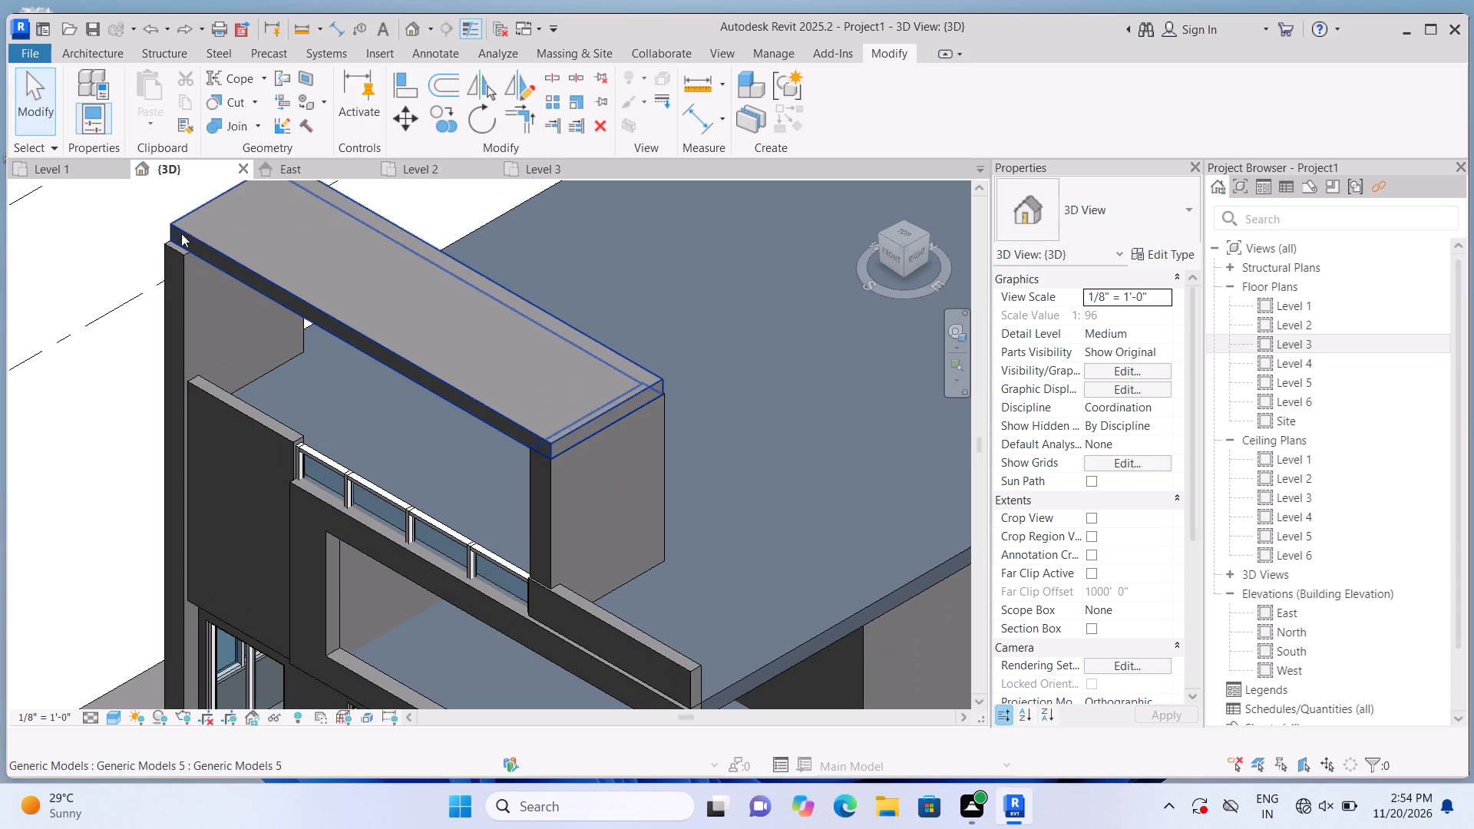
{"action": "left_click", "coordinate": [250, 283]}
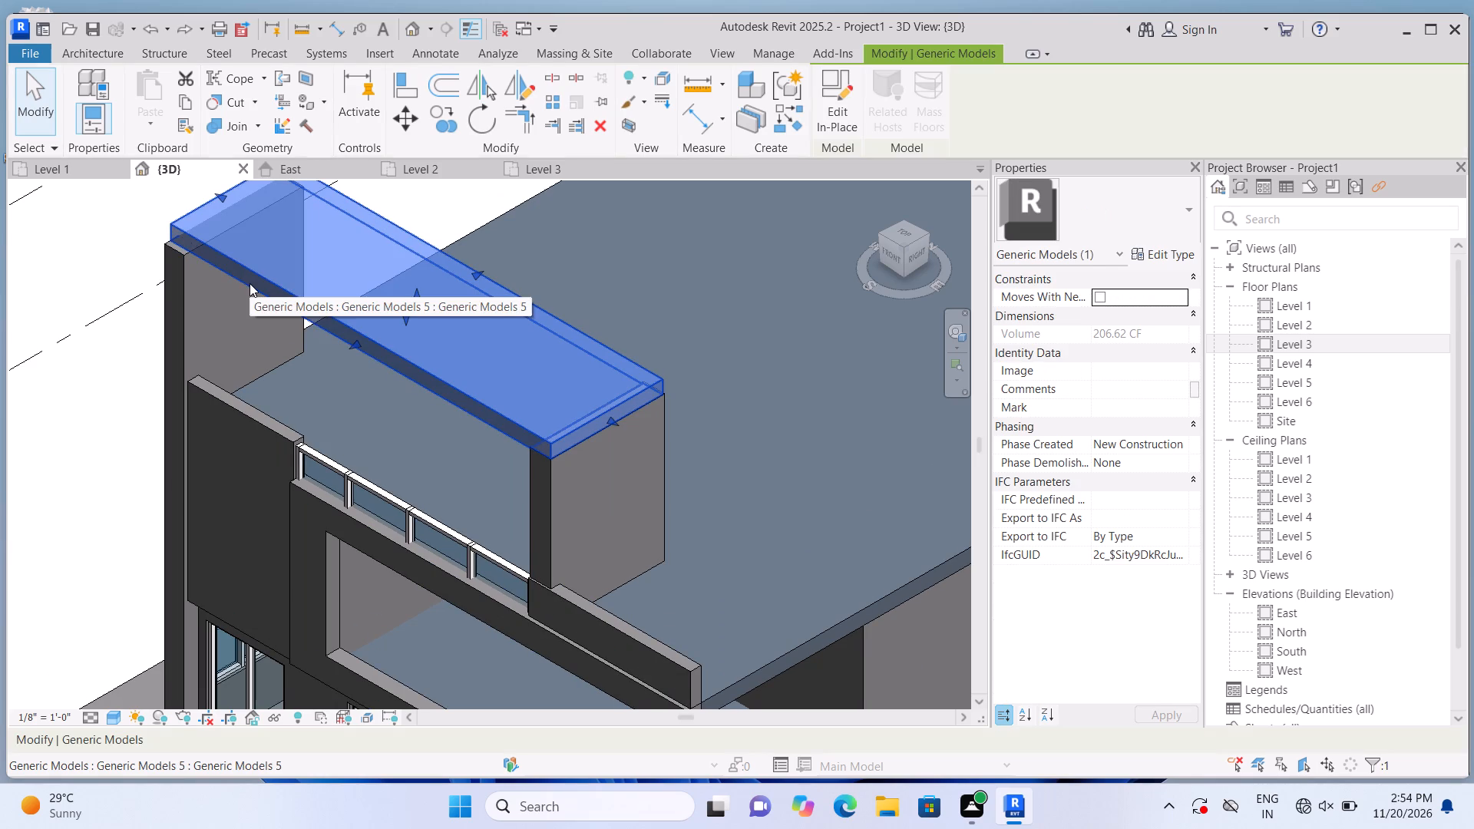
{"action": "left_click", "coordinate": [349, 345]}
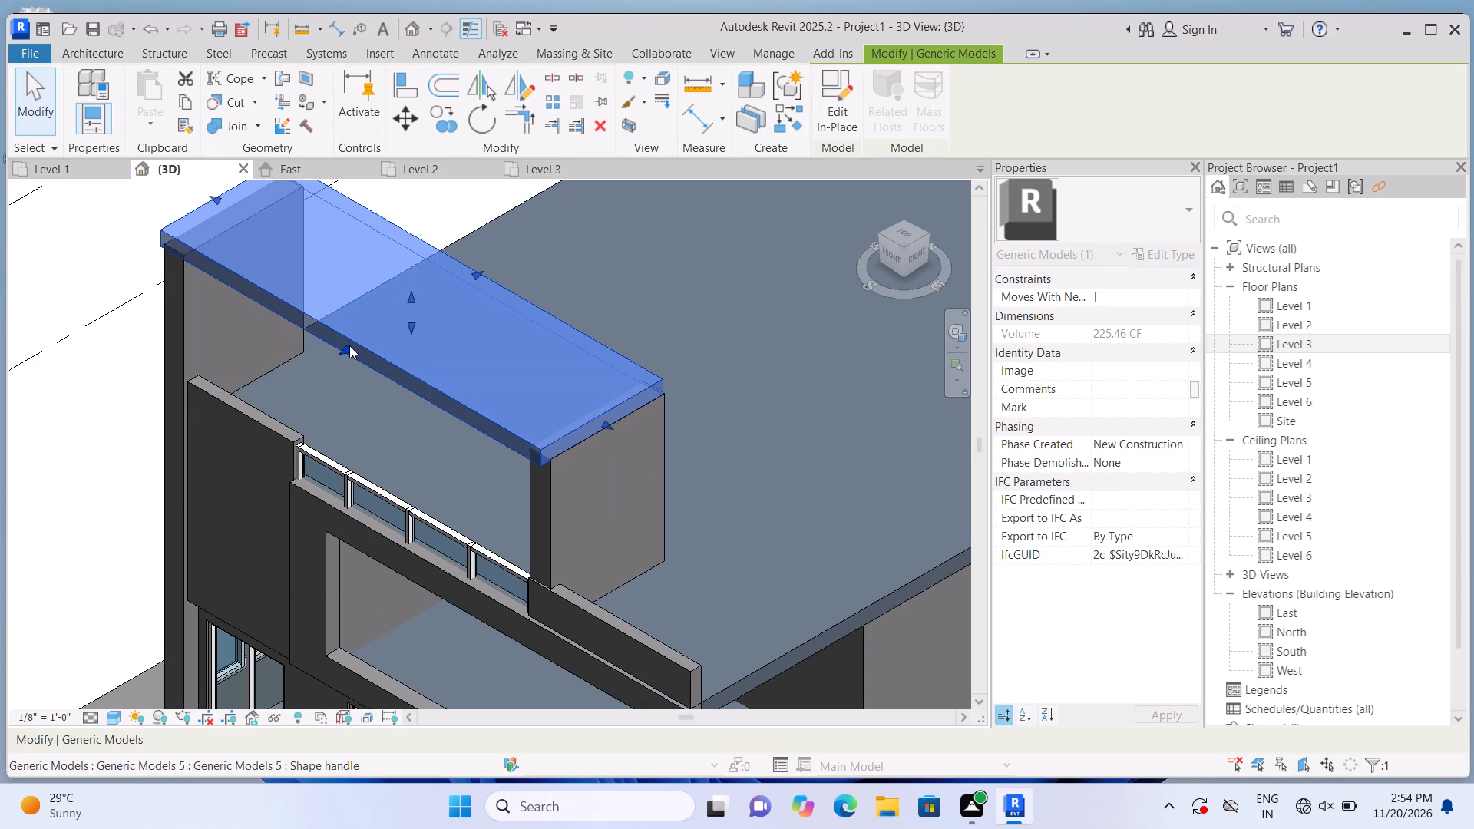
{"action": "left_click", "coordinate": [69, 395]}
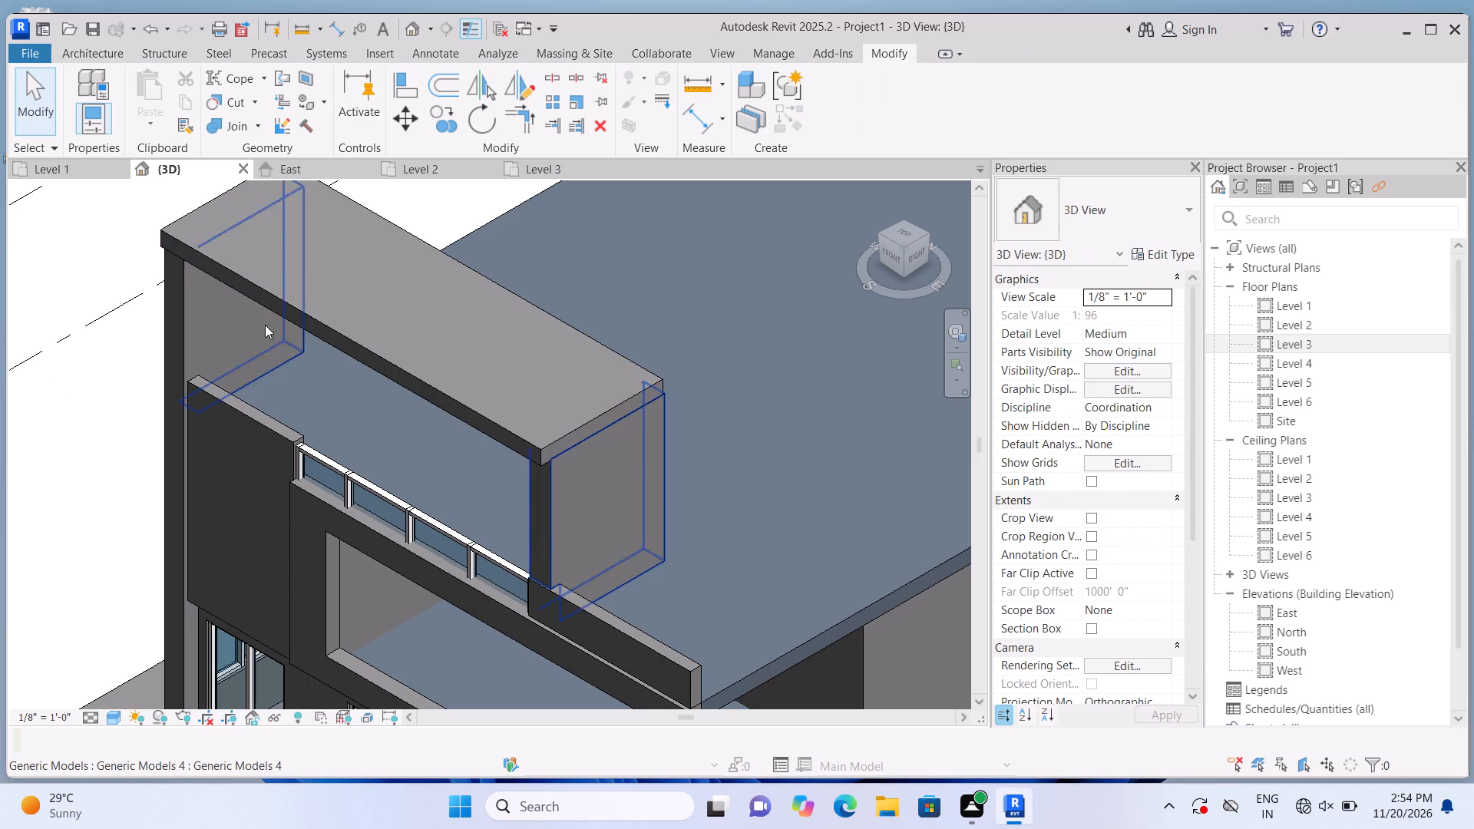
{"action": "left_click", "coordinate": [296, 312]}
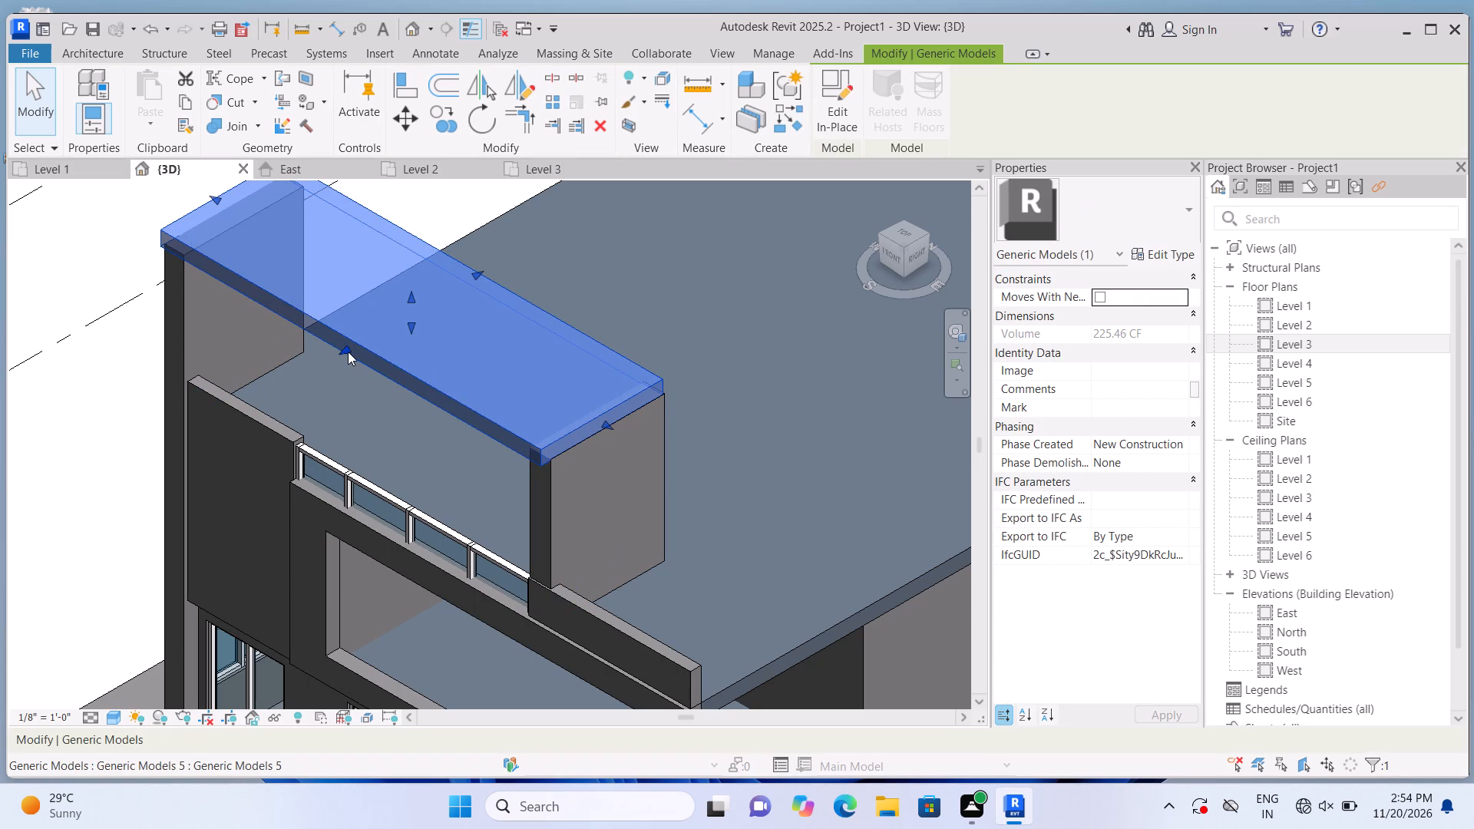
{"action": "left_click_drag", "start_coordinate": [348, 352], "coordinate": [368, 339]}
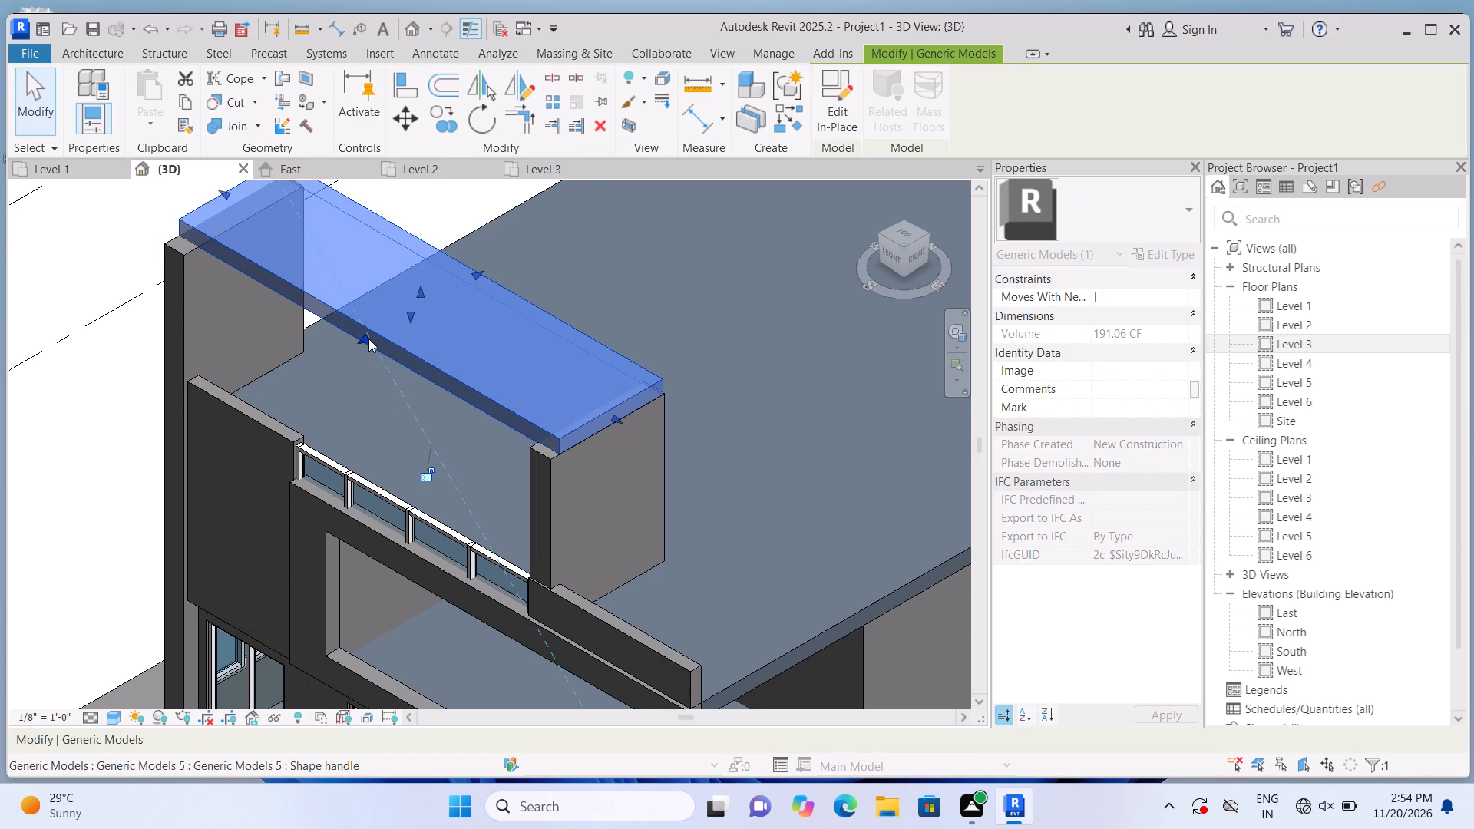
{"action": "left_click_drag", "start_coordinate": [362, 337], "coordinate": [353, 345]}
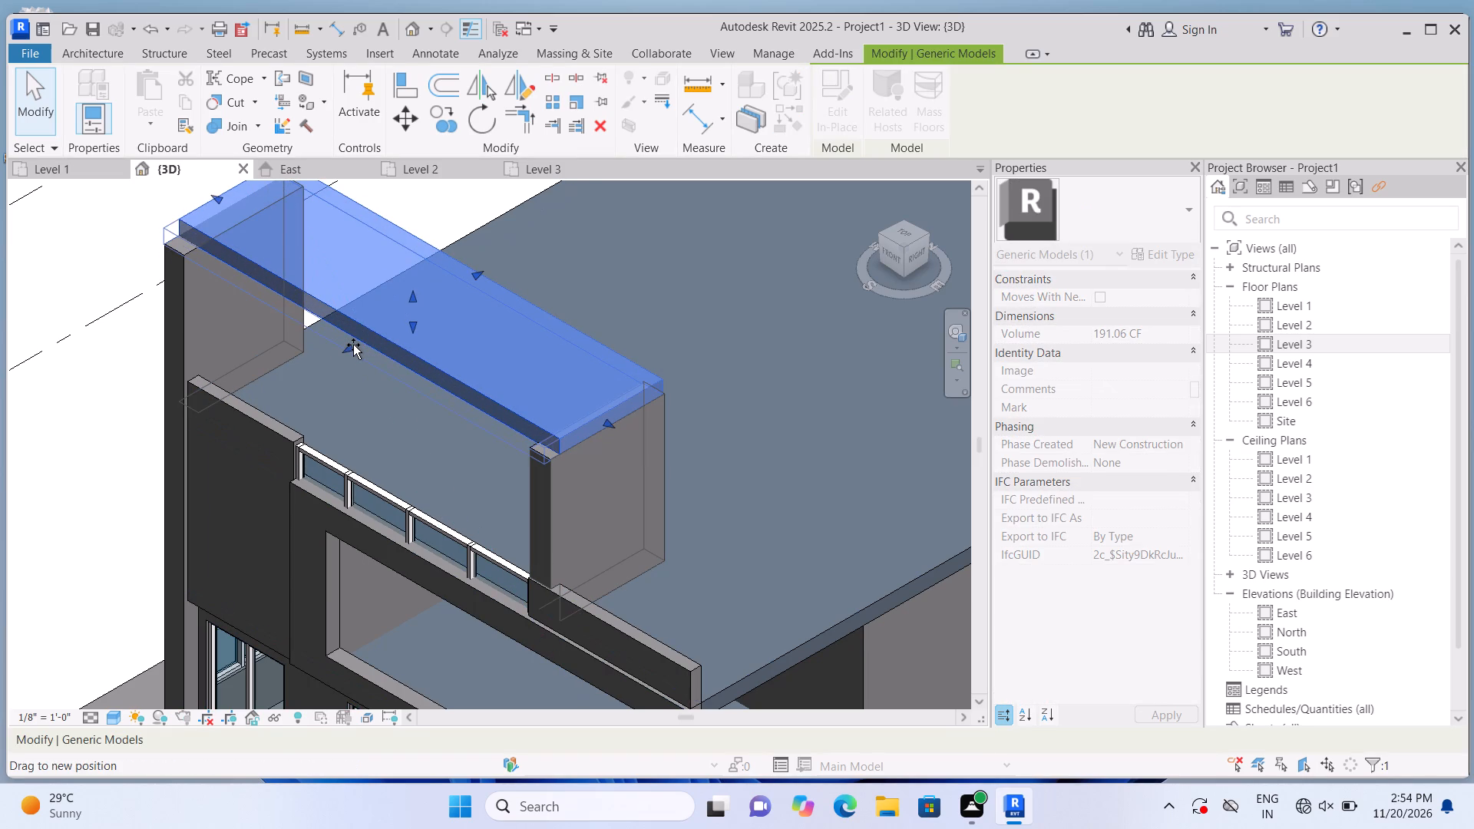
{"action": "left_click_drag", "start_coordinate": [353, 345], "coordinate": [356, 334]}
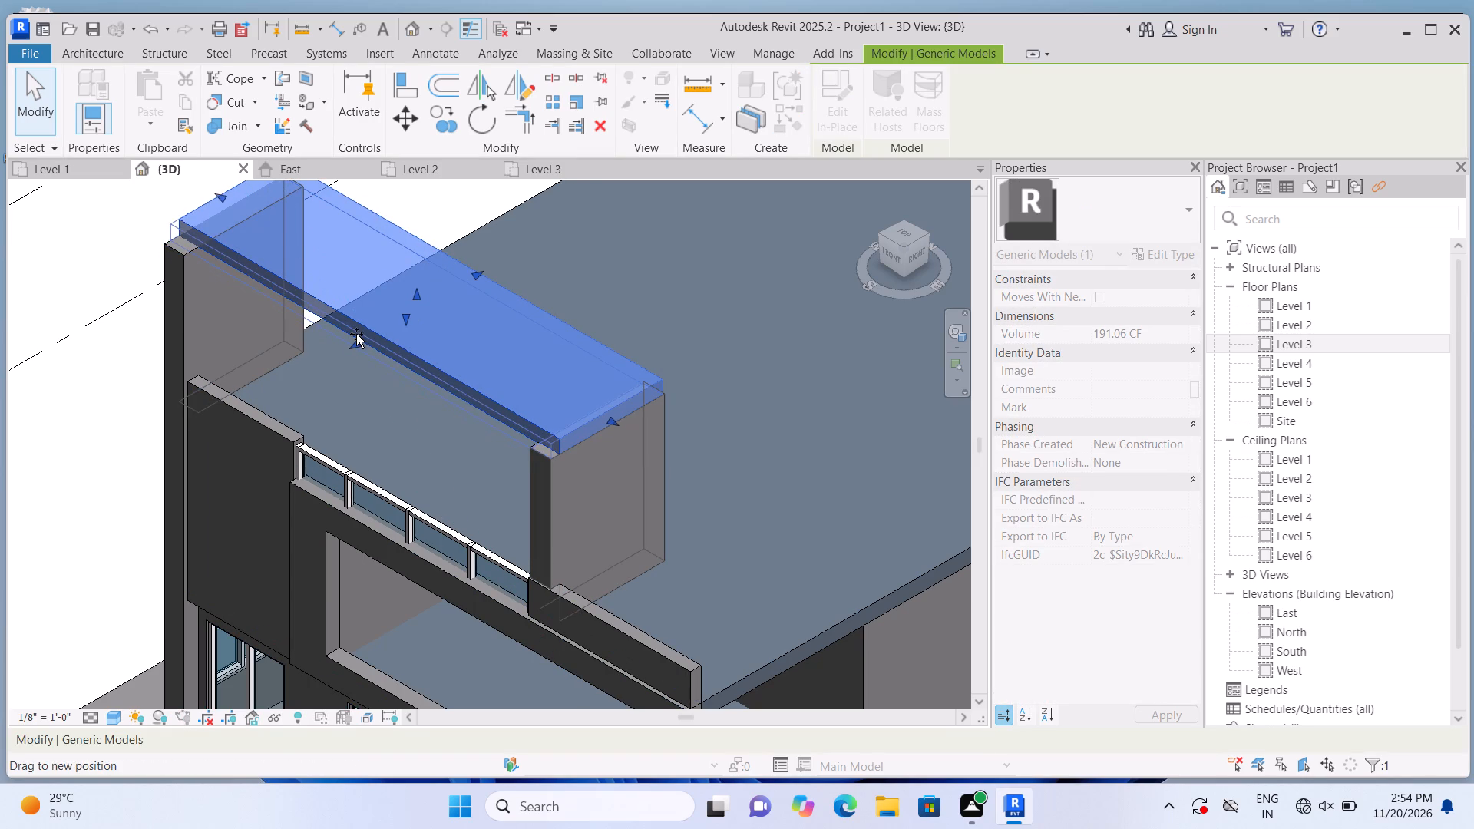
{"action": "left_click_drag", "start_coordinate": [356, 334], "coordinate": [352, 334]}
Fine-tune the canopy slab's front edge up close so it sits flush with the front face of the facade frame's tall post.
{"action": "scroll", "coordinate": [250, 229], "scroll_direction": "up", "scroll_amount": 4}
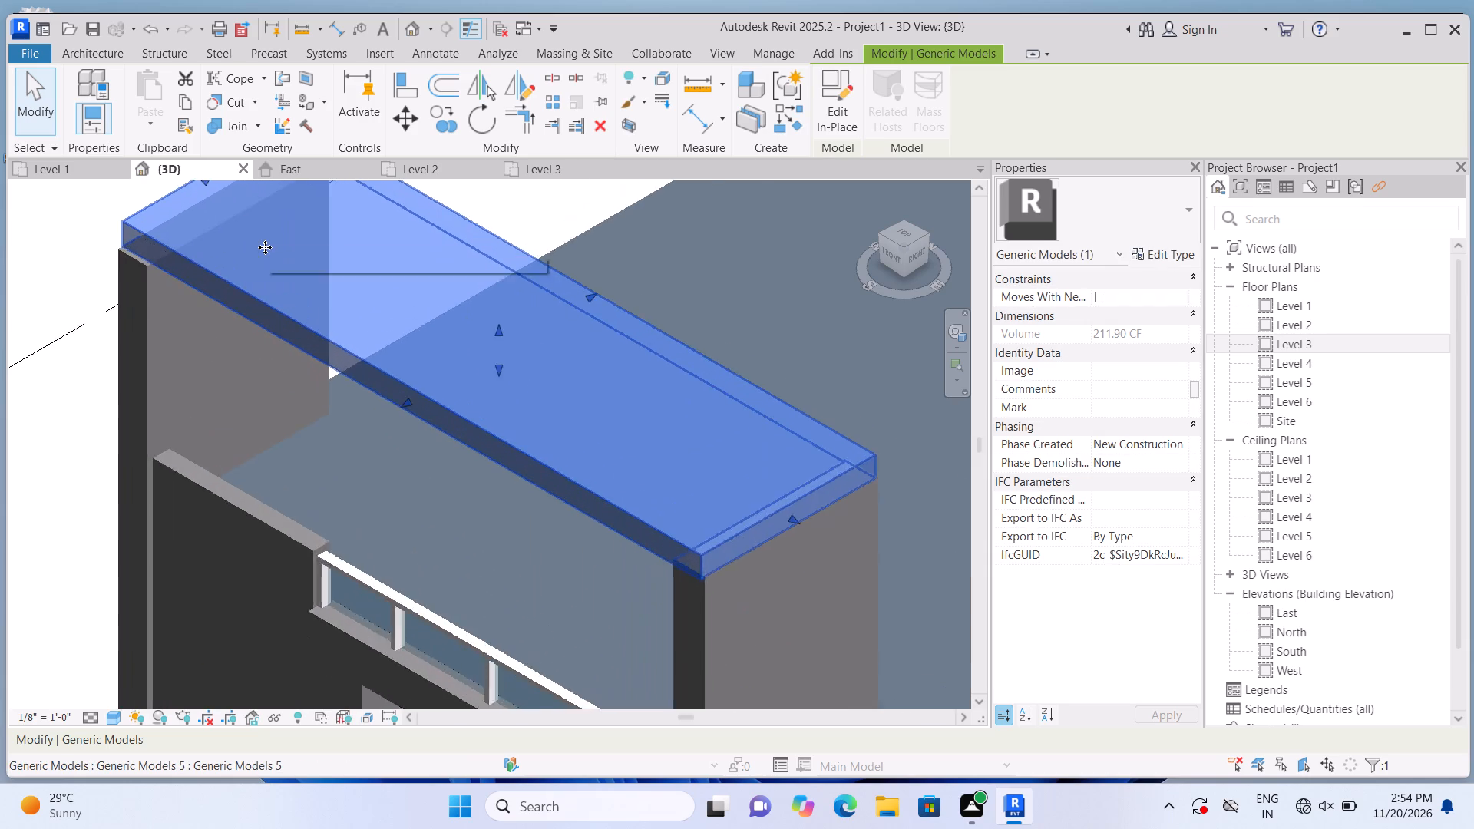
{"action": "scroll", "coordinate": [263, 247], "scroll_direction": "up", "scroll_amount": 1}
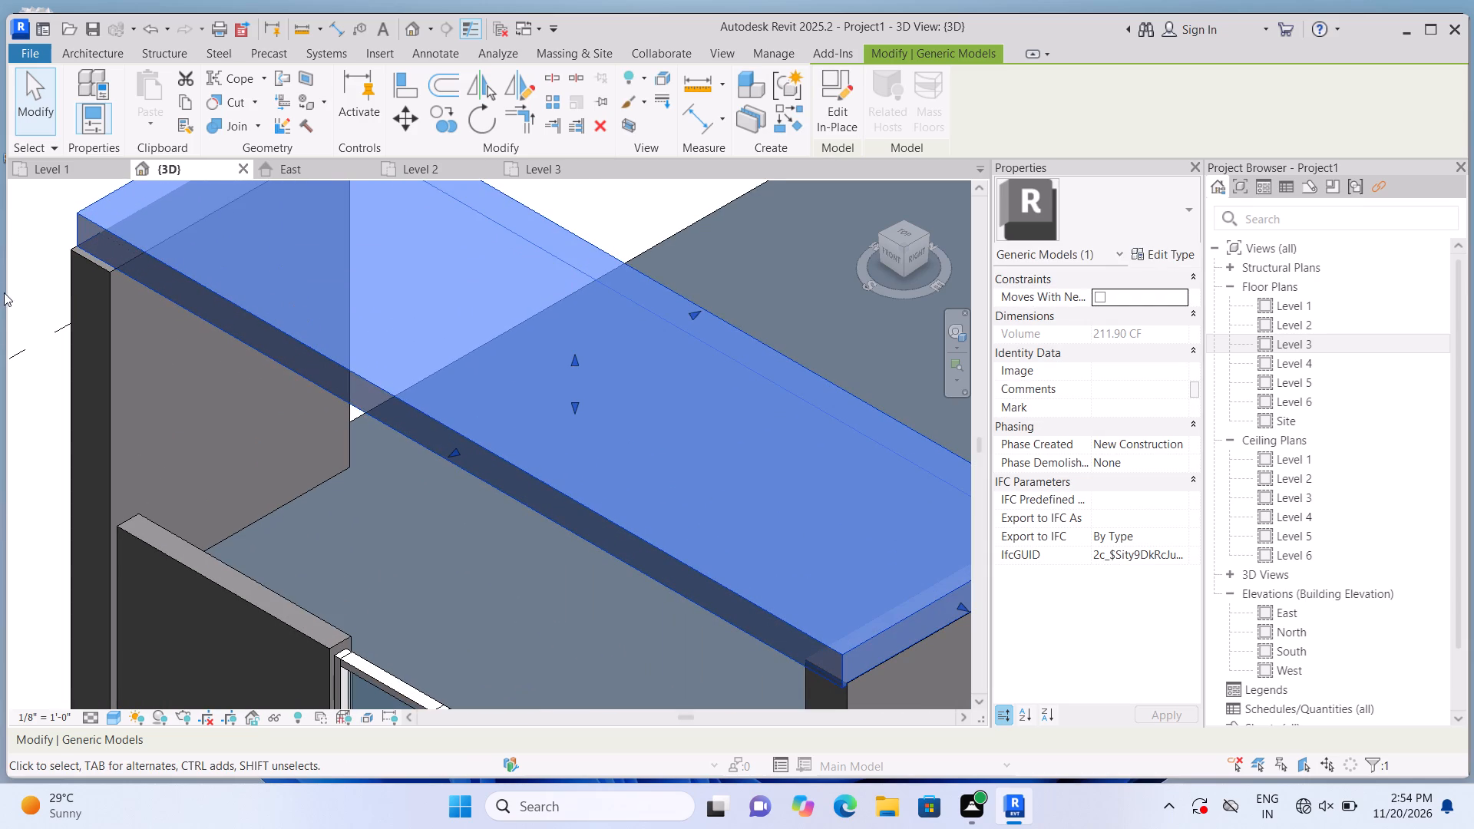
{"action": "left_click", "coordinate": [458, 449]}
{"action": "left_click", "coordinate": [450, 453]}
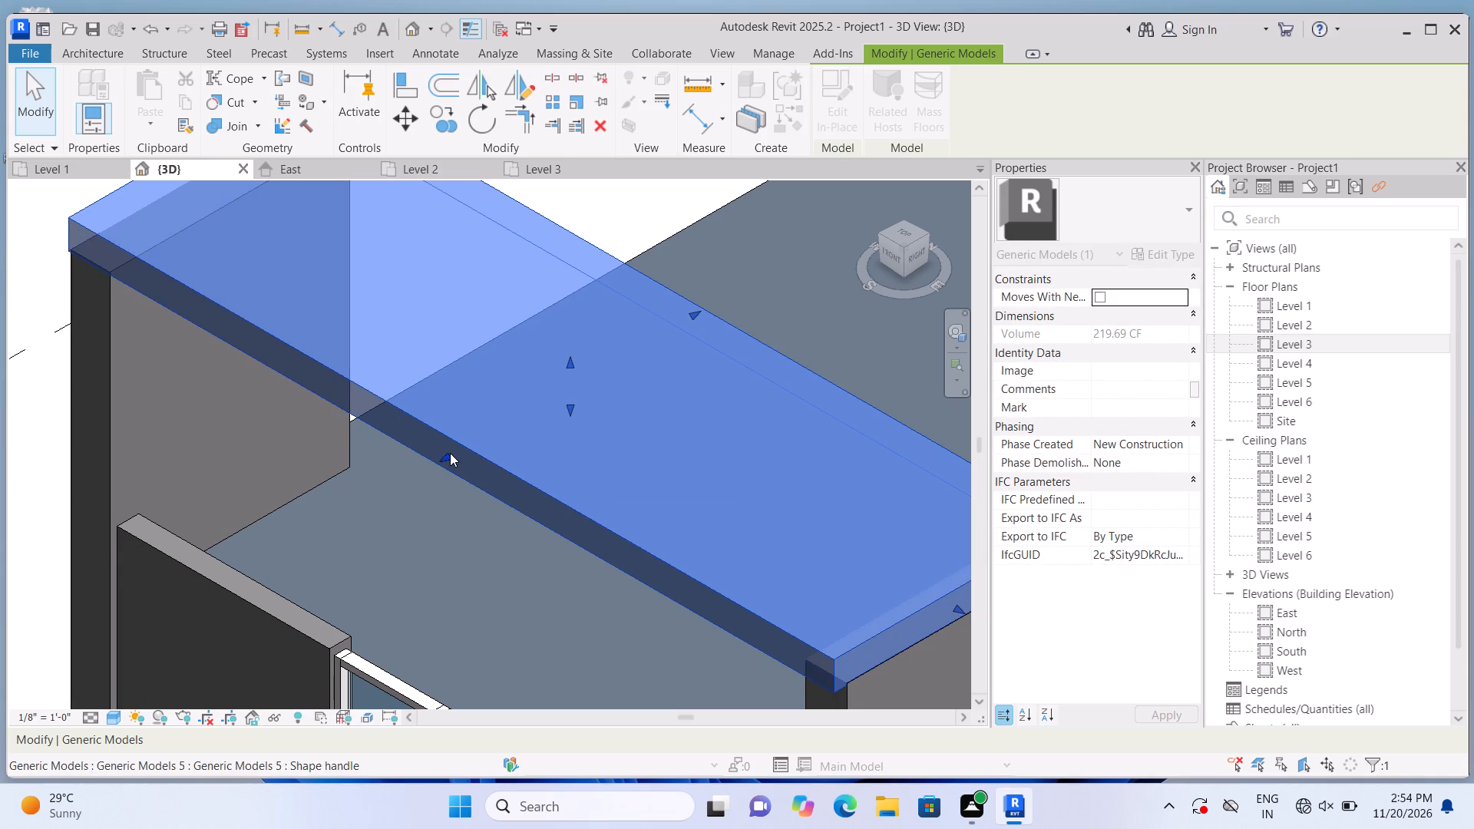
{"action": "left_click", "coordinate": [46, 461]}
{"action": "scroll", "coordinate": [80, 256], "scroll_direction": "up", "scroll_amount": 2}
{"action": "left_click", "coordinate": [158, 241]}
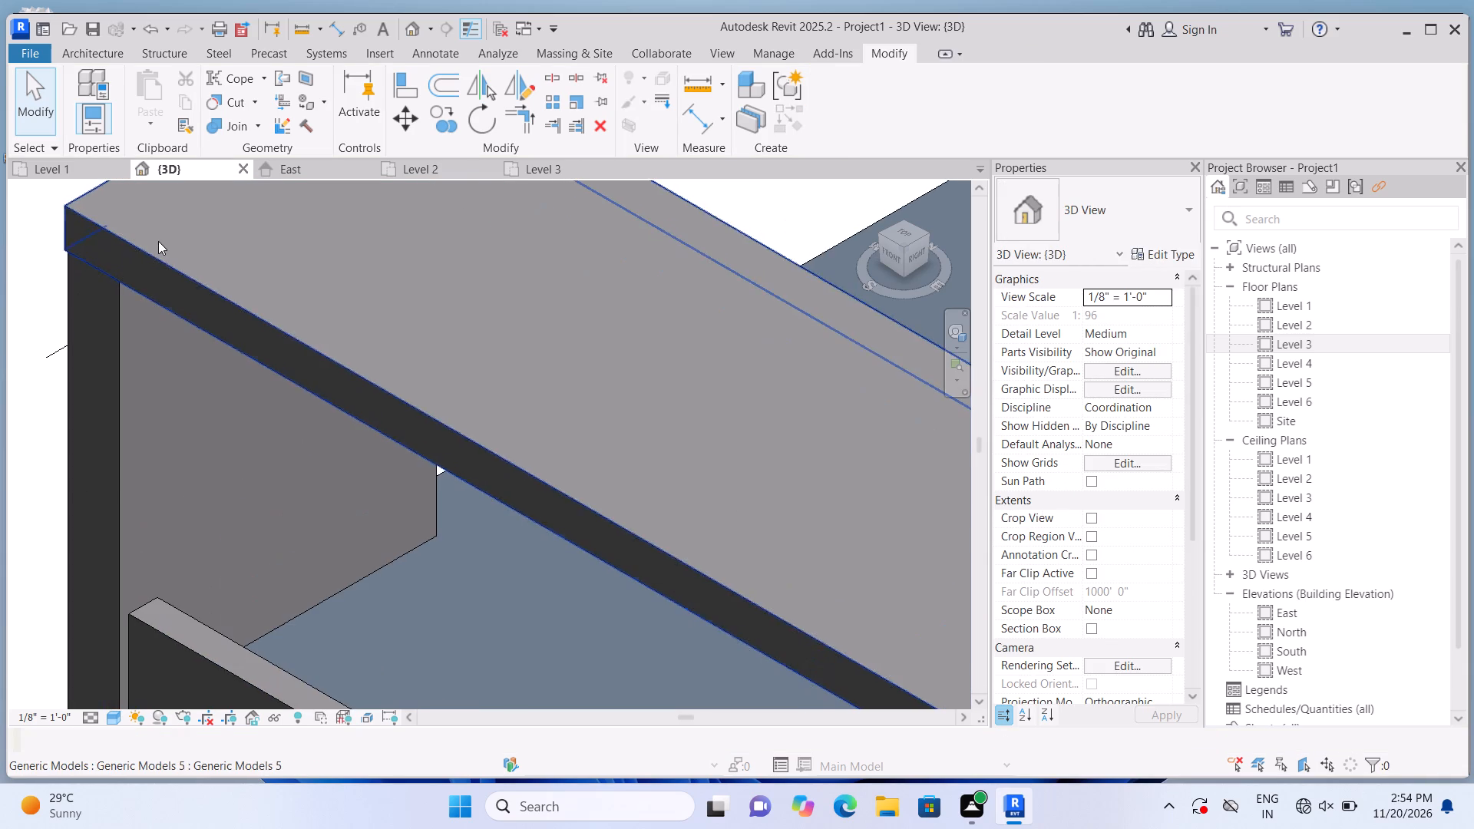
{"action": "scroll", "coordinate": [140, 253], "scroll_direction": "up", "scroll_amount": 2}
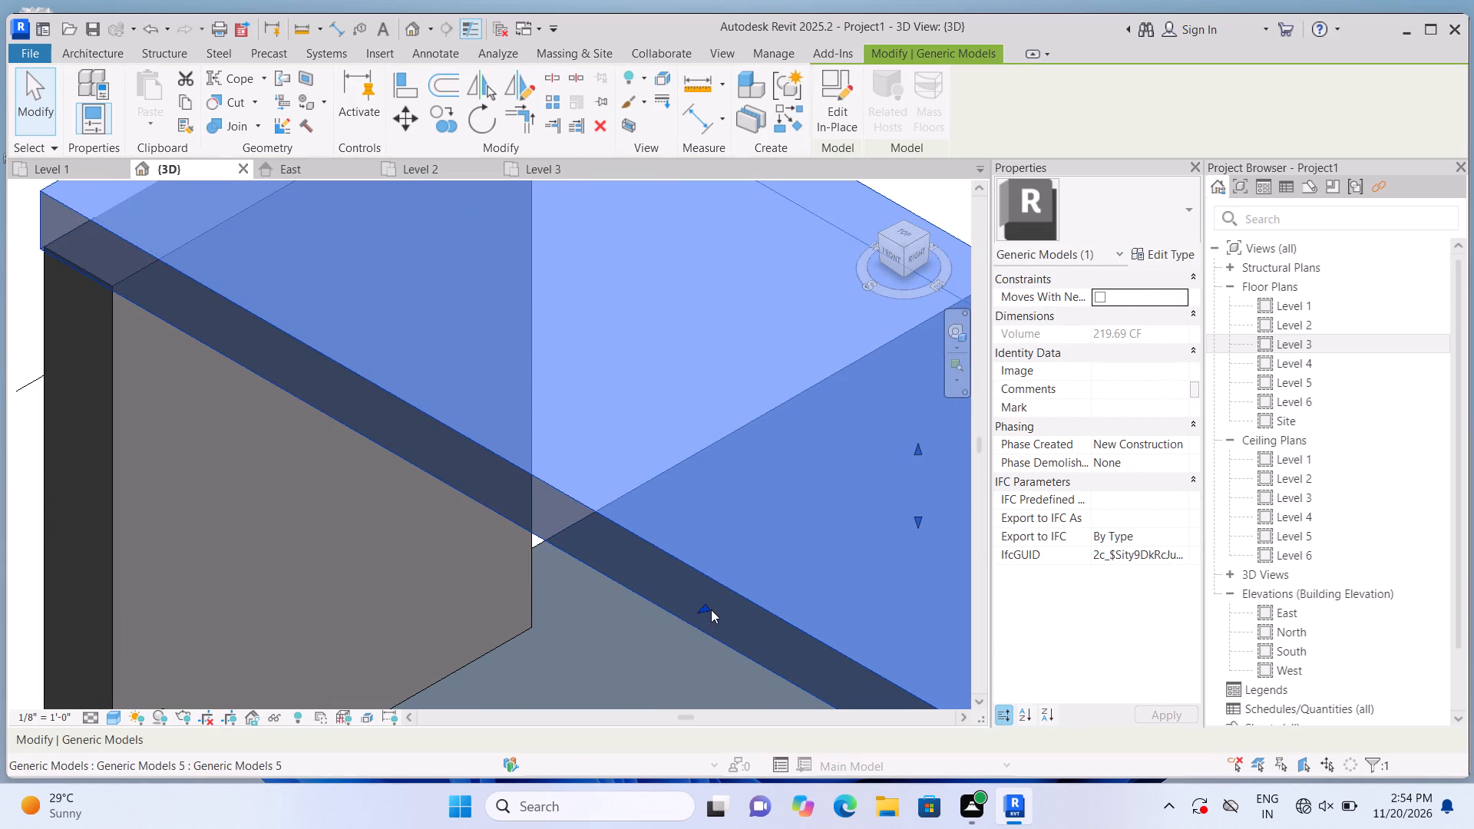
{"action": "left_click_drag", "start_coordinate": [706, 604], "coordinate": [711, 596]}
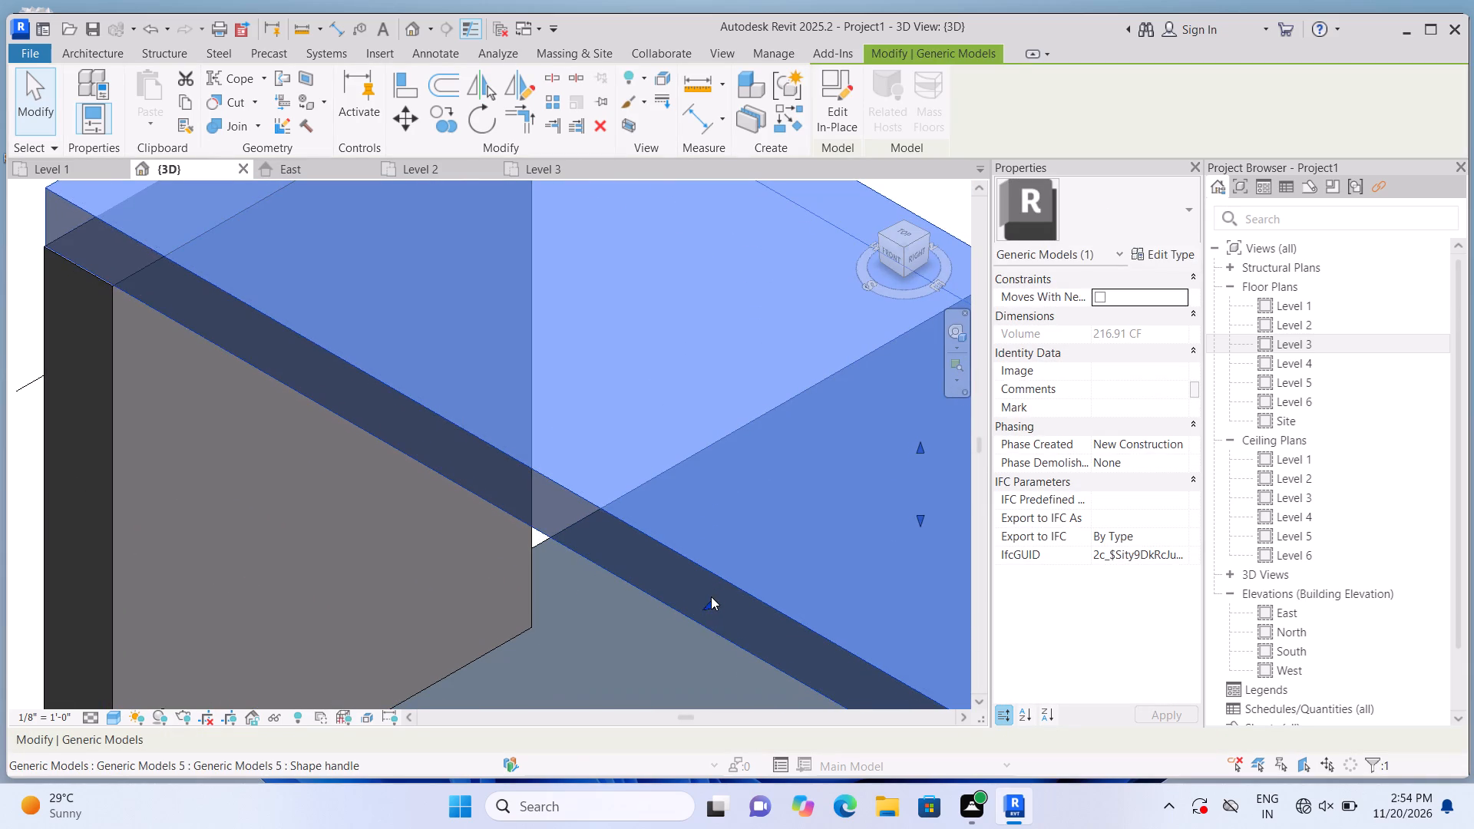
{"action": "scroll", "coordinate": [710, 606], "scroll_direction": "down", "scroll_amount": 2}
{"action": "left_click", "coordinate": [154, 359]}
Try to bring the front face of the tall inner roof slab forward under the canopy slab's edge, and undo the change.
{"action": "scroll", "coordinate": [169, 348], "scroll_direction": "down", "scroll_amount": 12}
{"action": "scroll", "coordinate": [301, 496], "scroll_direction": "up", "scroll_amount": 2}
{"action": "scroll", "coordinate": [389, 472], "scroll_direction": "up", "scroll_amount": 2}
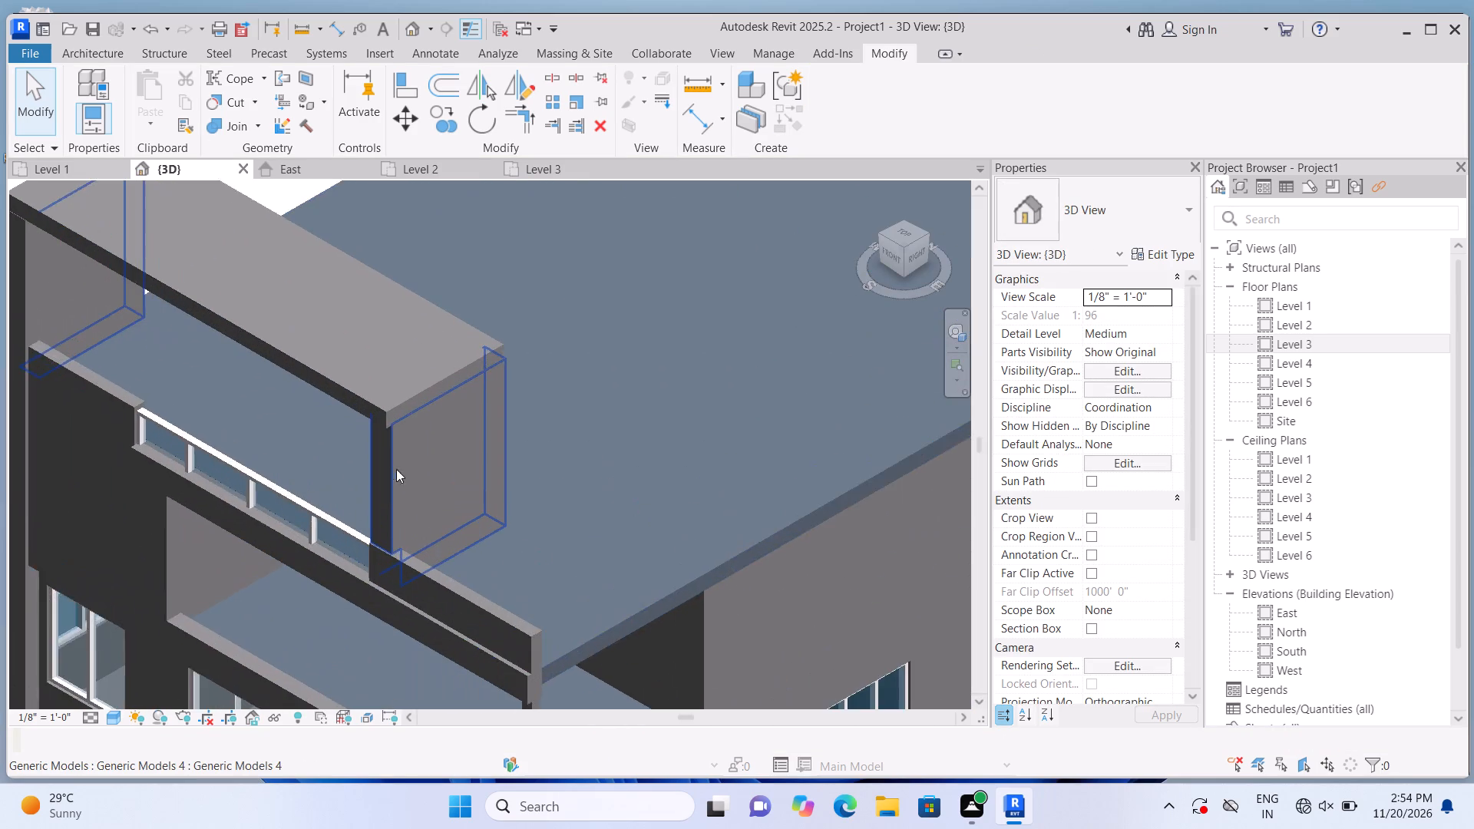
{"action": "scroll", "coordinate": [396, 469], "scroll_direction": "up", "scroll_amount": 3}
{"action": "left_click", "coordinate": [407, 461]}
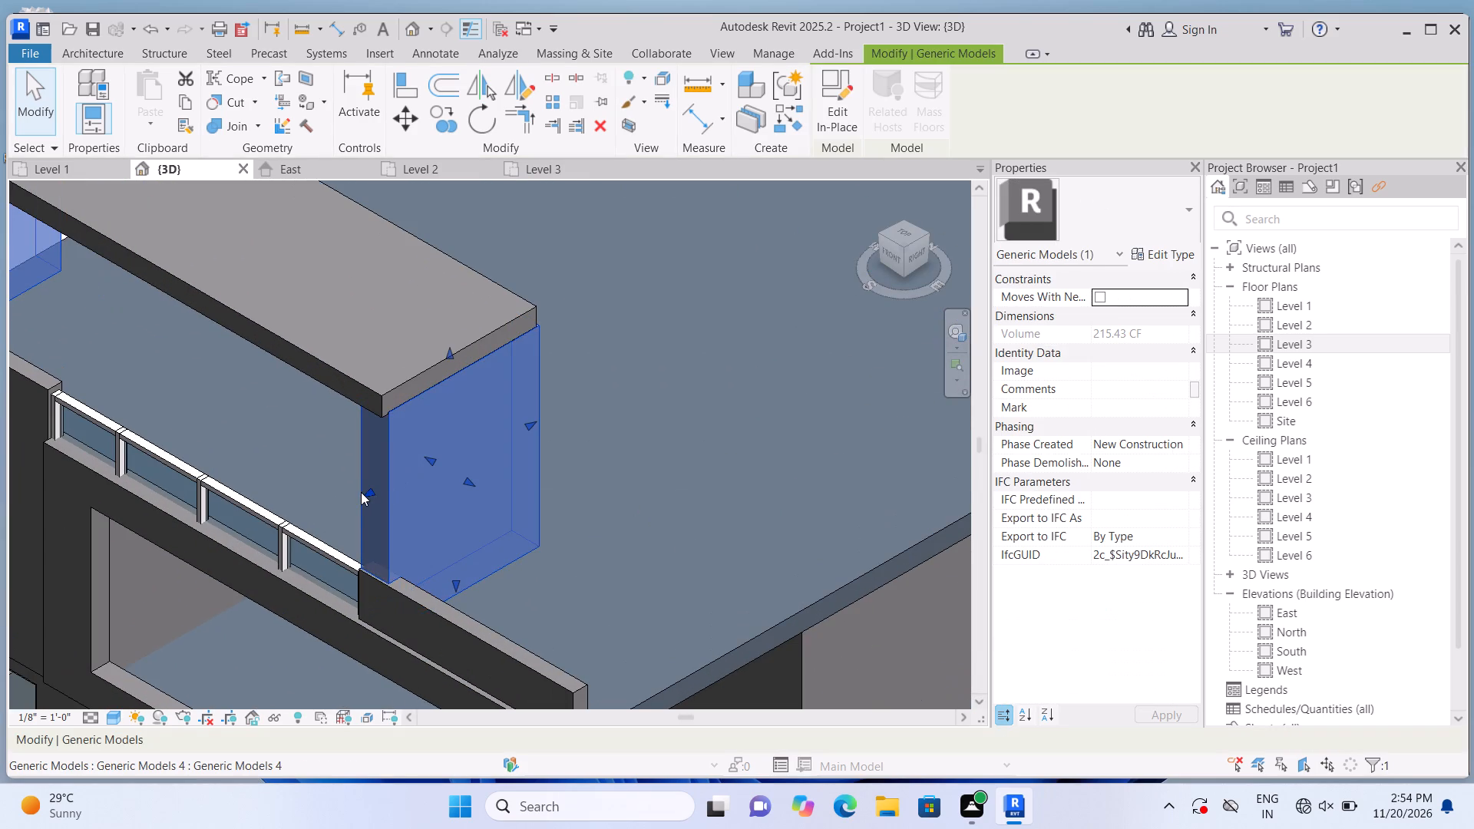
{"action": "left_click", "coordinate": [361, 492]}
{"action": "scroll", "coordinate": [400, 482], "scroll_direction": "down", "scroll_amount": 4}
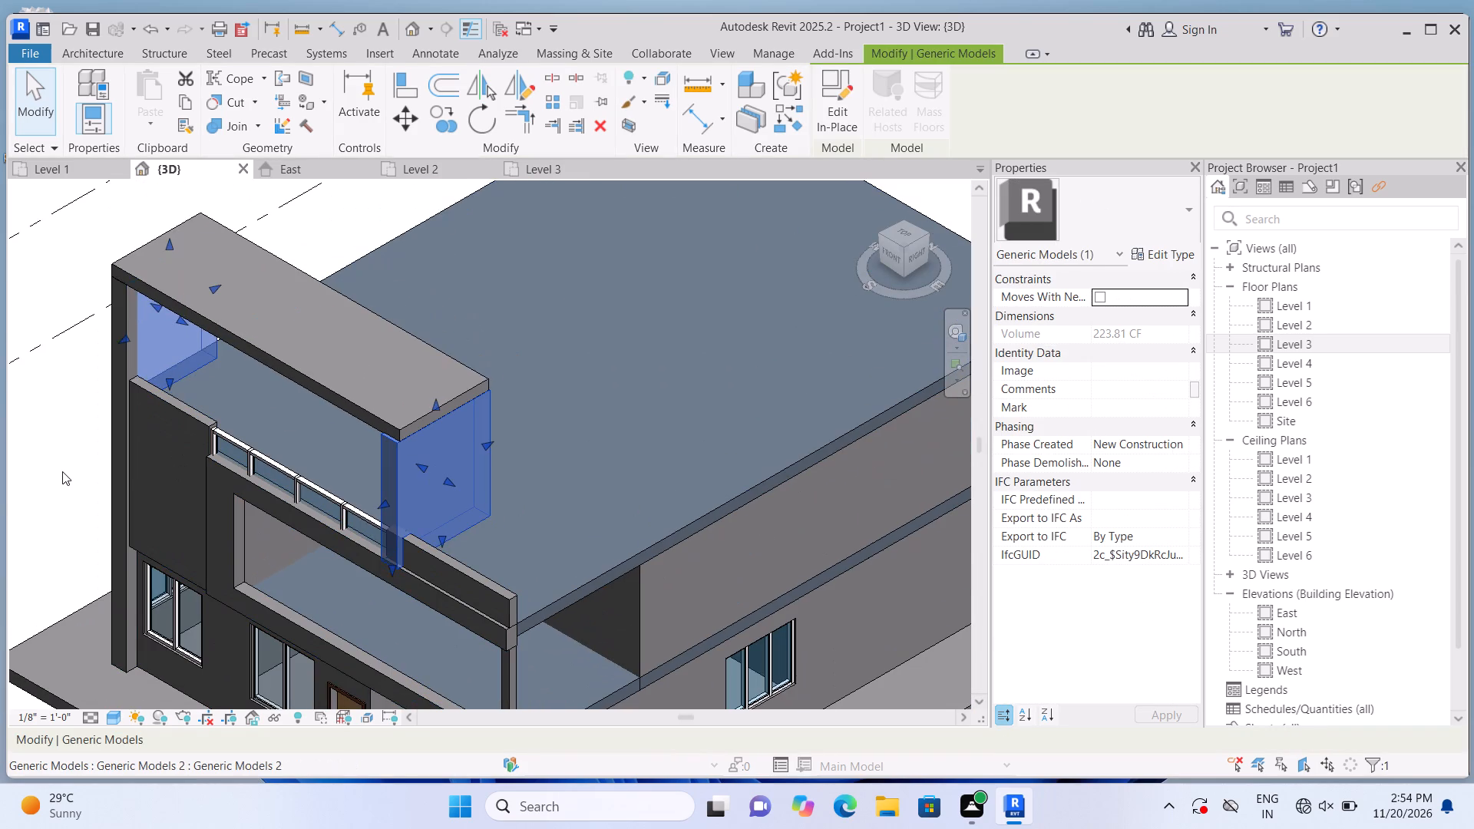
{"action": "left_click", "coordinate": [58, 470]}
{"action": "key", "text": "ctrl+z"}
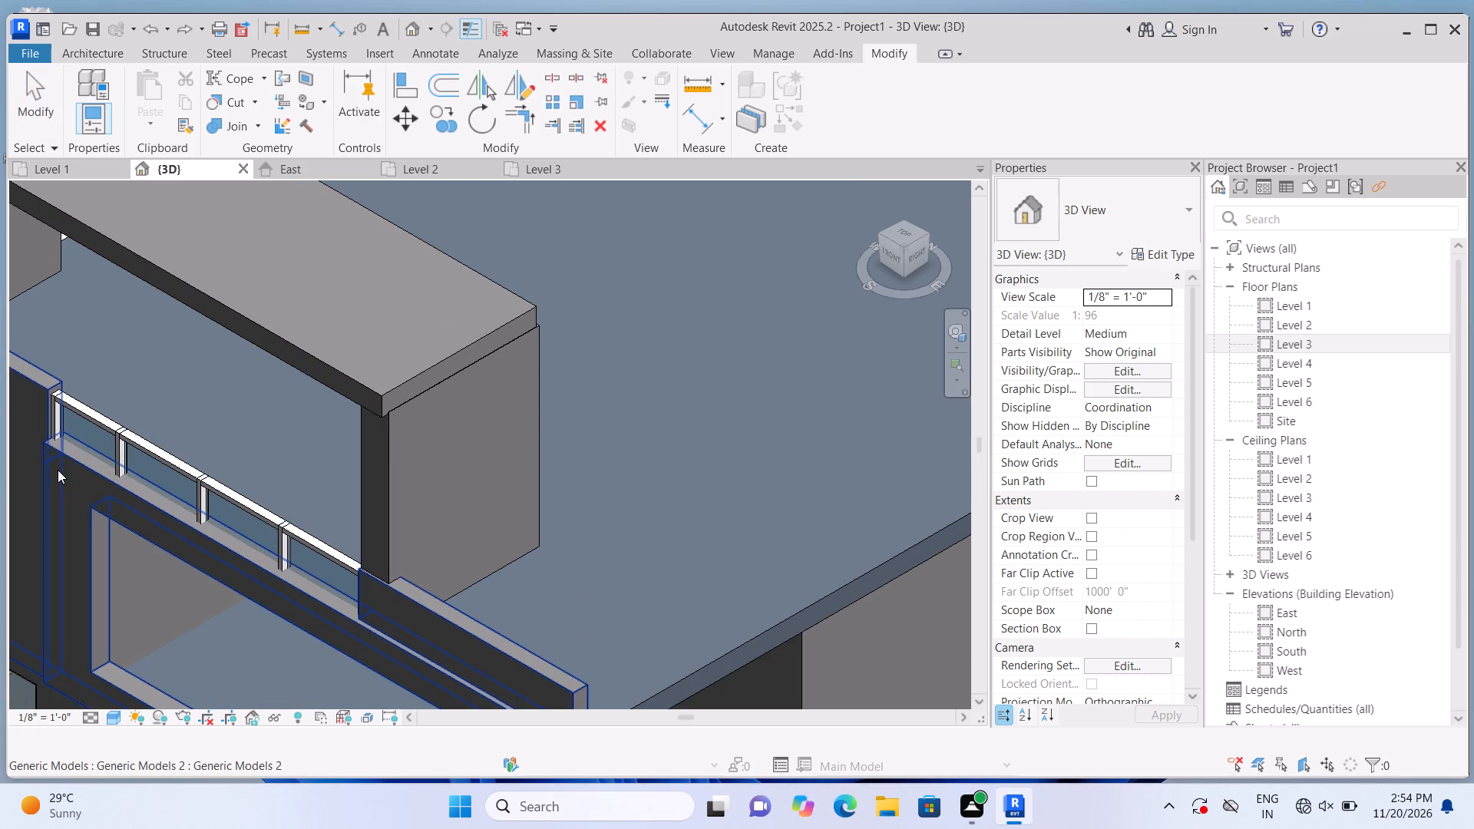
Examine how the canopy slab meets the tall roof slabs and the facade frame's post, up close and from farther away.
{"action": "scroll", "coordinate": [97, 484], "scroll_direction": "down", "scroll_amount": 7}
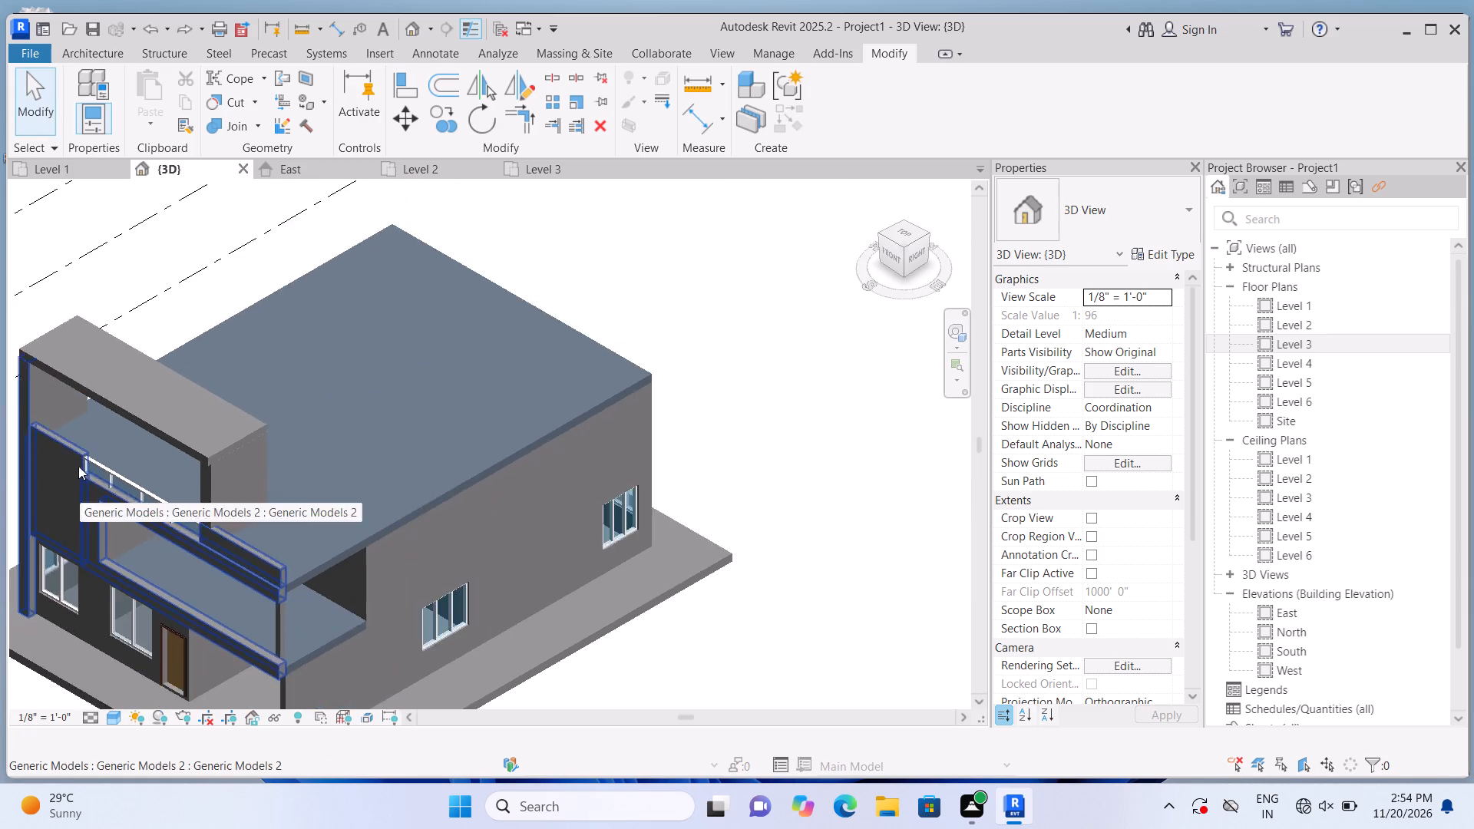
{"action": "scroll", "coordinate": [93, 466], "scroll_direction": "down", "scroll_amount": 3}
{"action": "scroll", "coordinate": [32, 362], "scroll_direction": "up", "scroll_amount": 4}
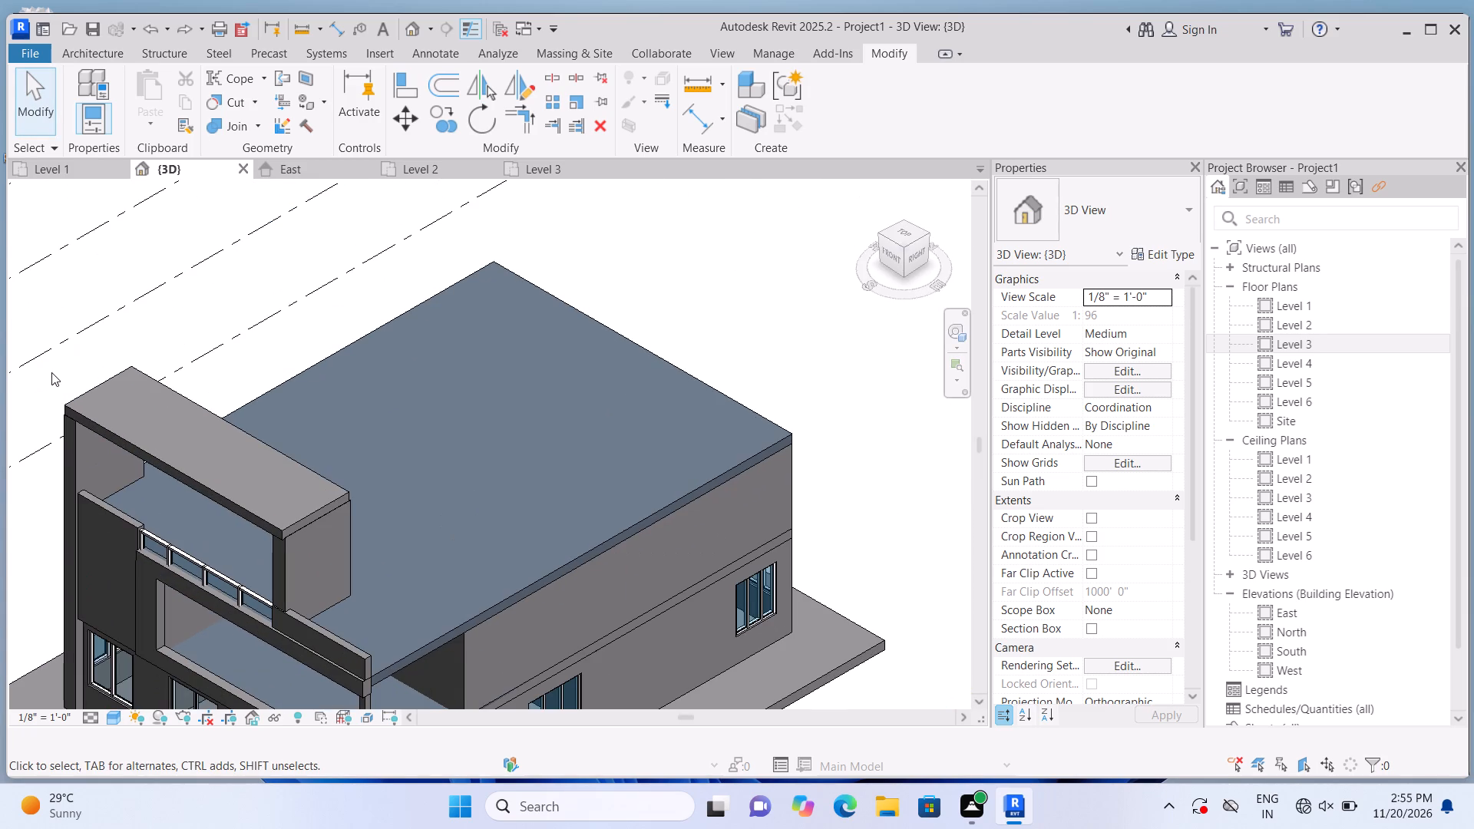
{"action": "scroll", "coordinate": [170, 548], "scroll_direction": "up", "scroll_amount": 2}
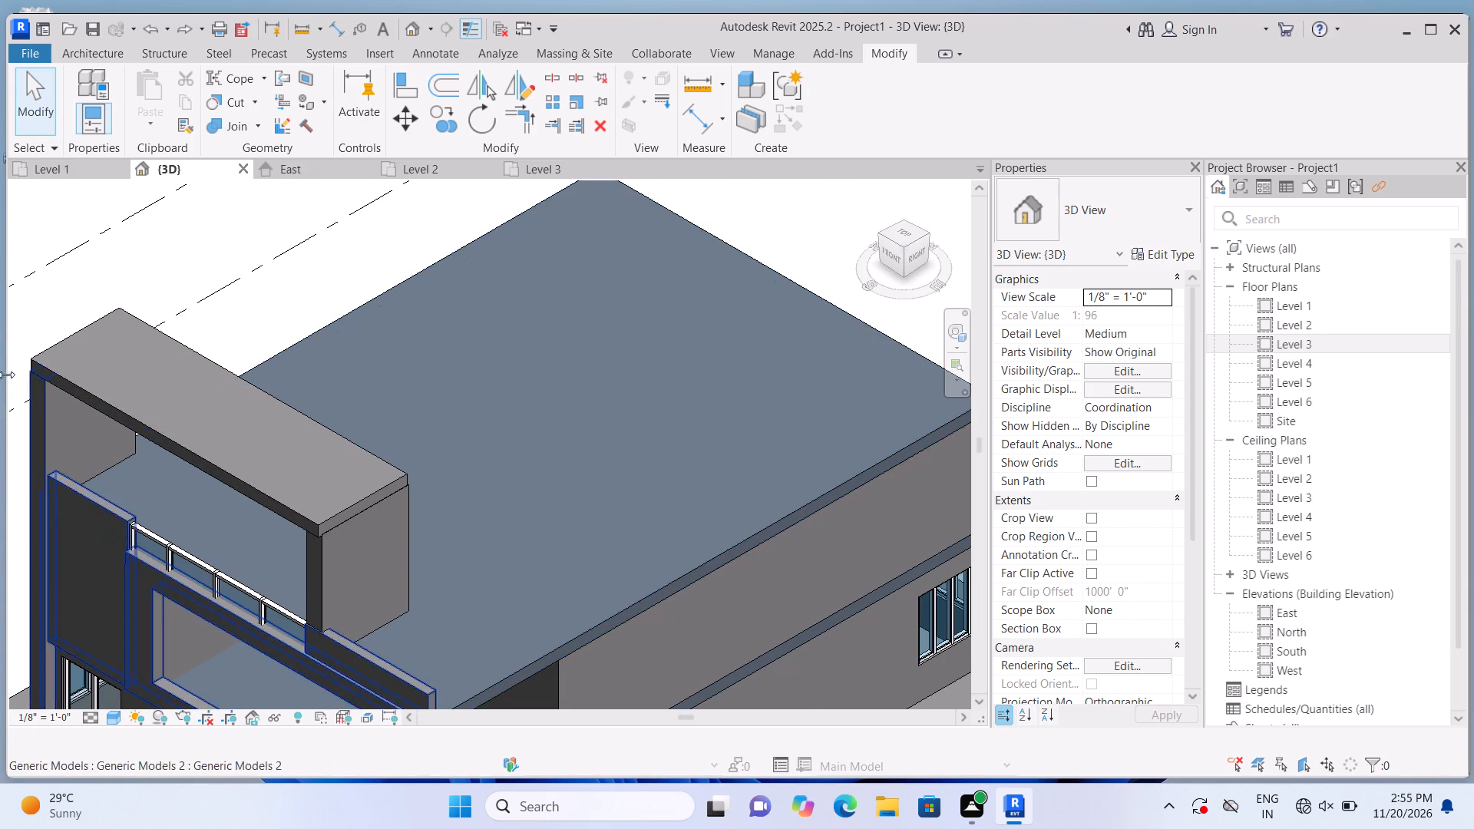
{"action": "scroll", "coordinate": [32, 364], "scroll_direction": "up", "scroll_amount": 9}
{"action": "scroll", "coordinate": [223, 259], "scroll_direction": "down", "scroll_amount": 5}
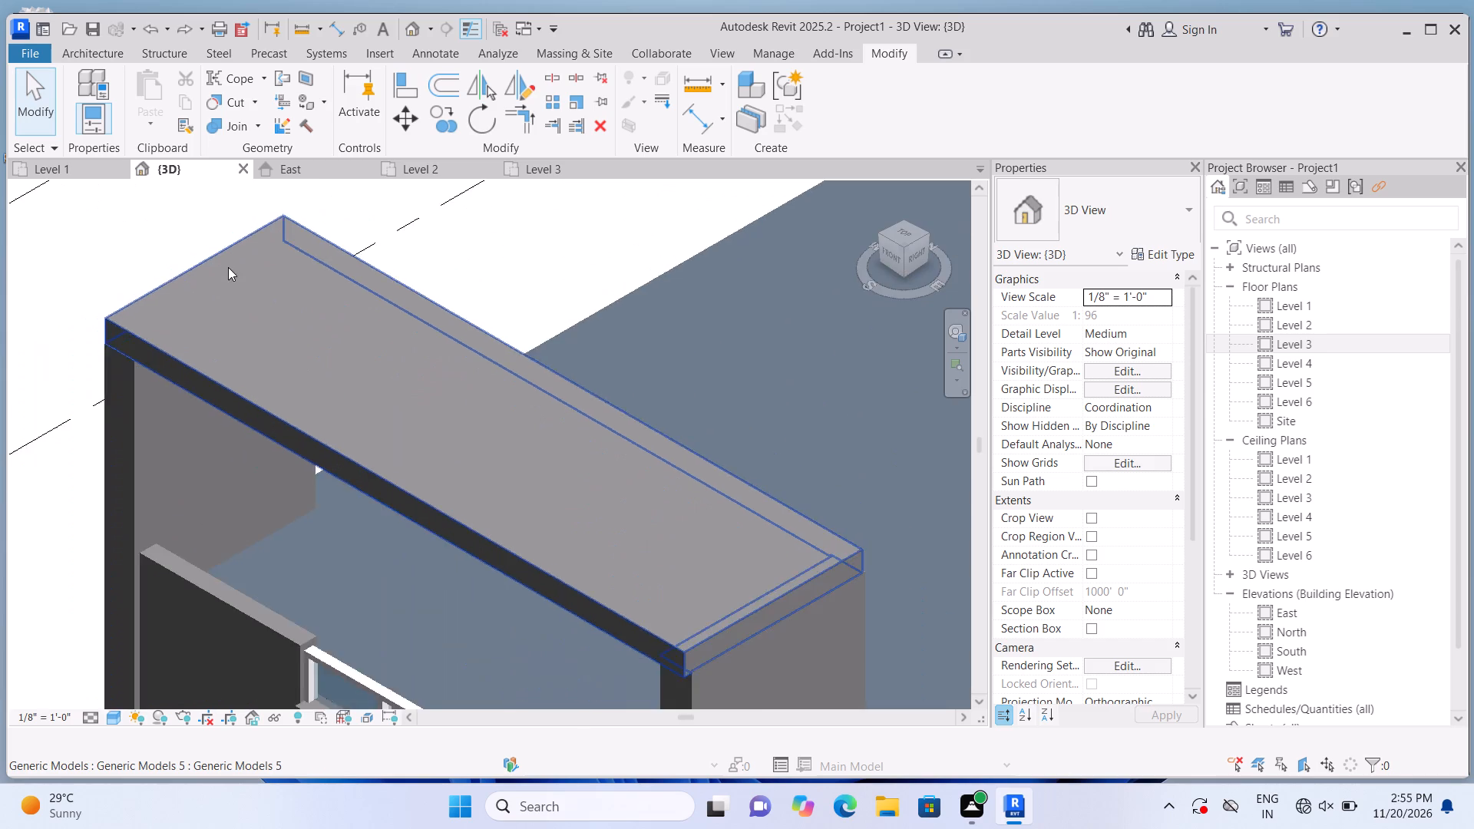
{"action": "scroll", "coordinate": [228, 267], "scroll_direction": "down", "scroll_amount": 4}
{"action": "scroll", "coordinate": [74, 520], "scroll_direction": "up", "scroll_amount": 2}
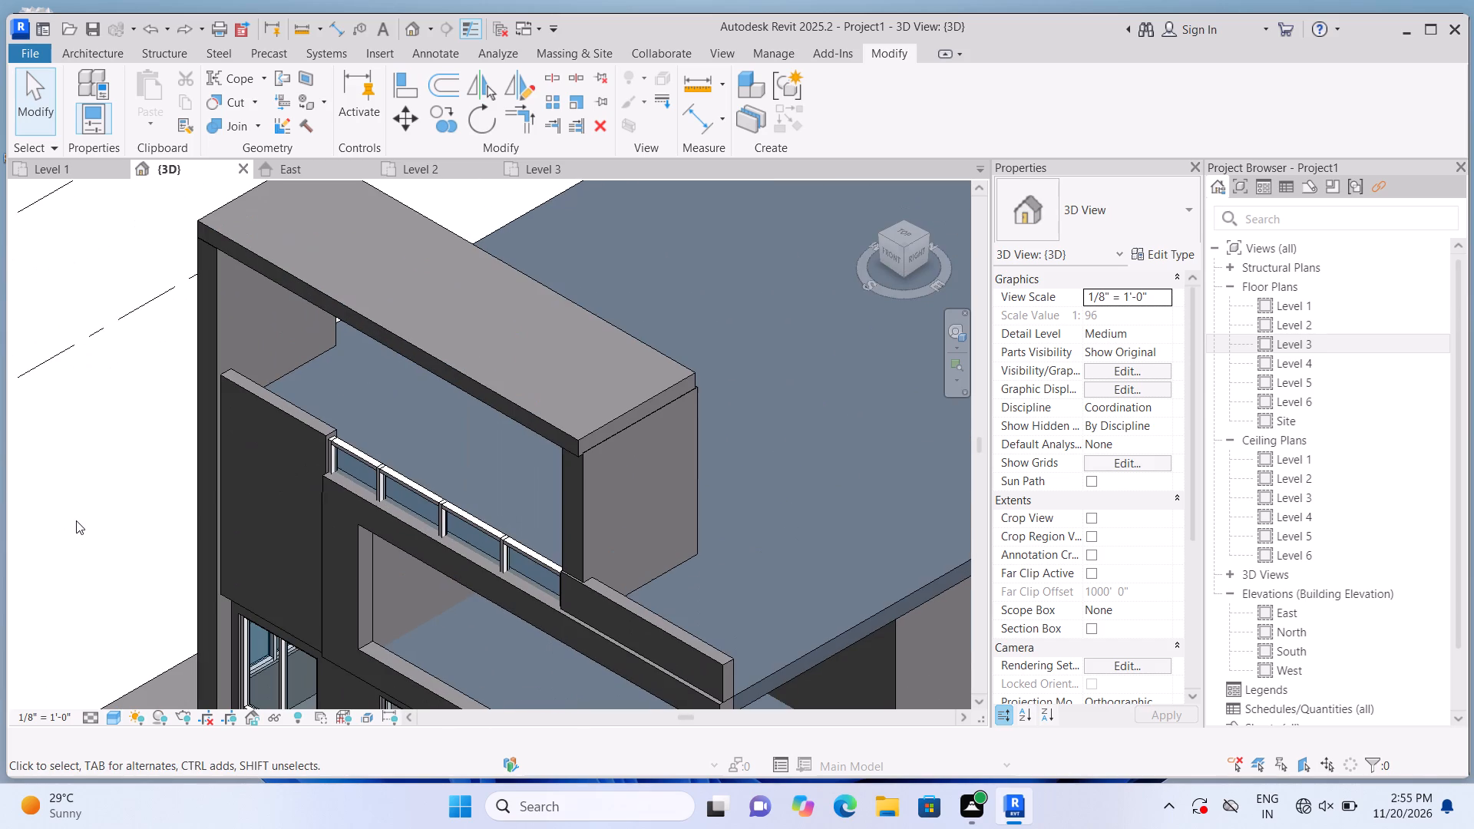
{"action": "scroll", "coordinate": [106, 309], "scroll_direction": "up", "scroll_amount": 6}
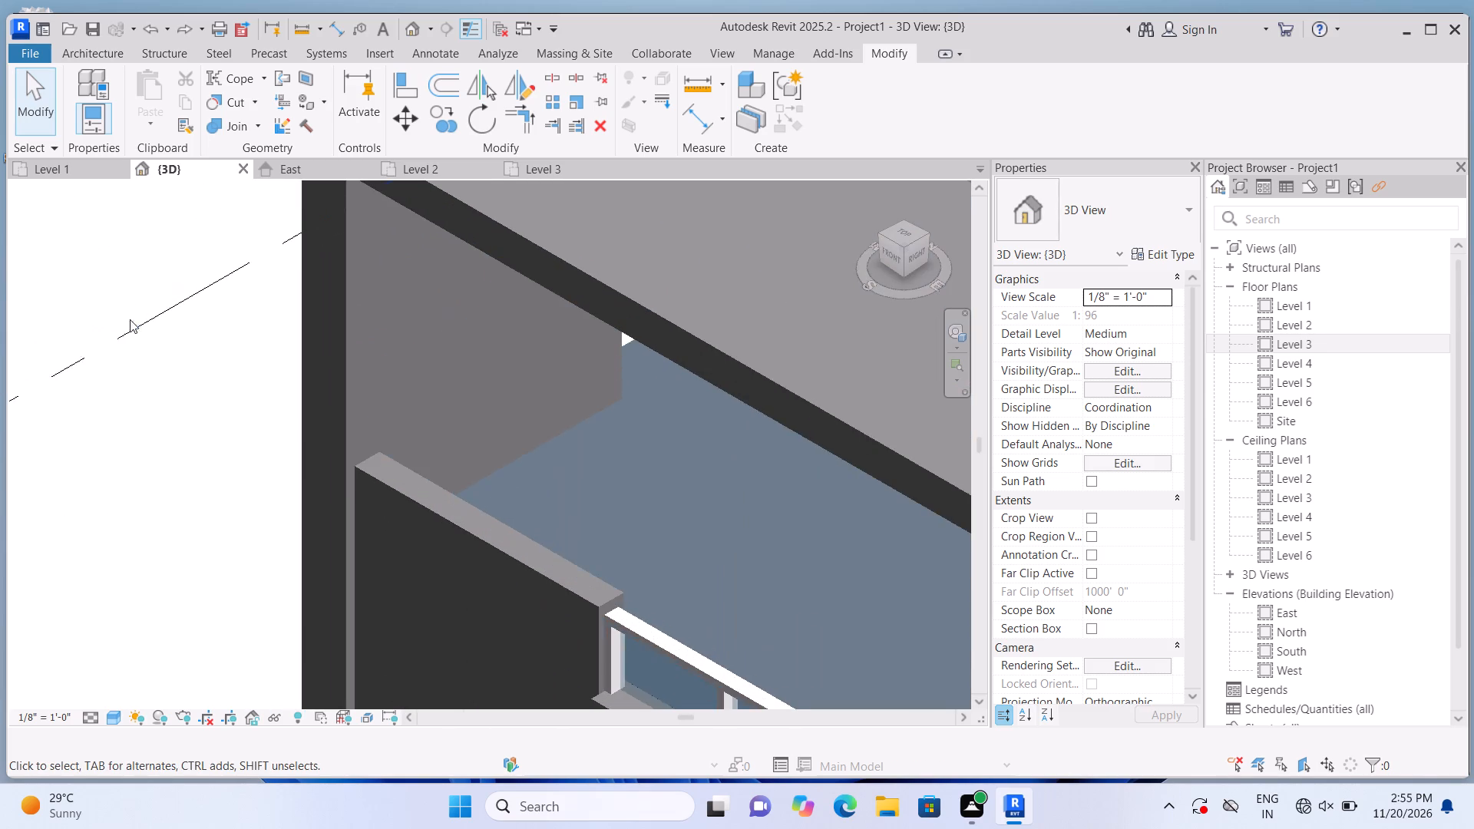
{"action": "scroll", "coordinate": [101, 451], "scroll_direction": "down", "scroll_amount": 5}
{"action": "scroll", "coordinate": [114, 207], "scroll_direction": "up", "scroll_amount": 2}
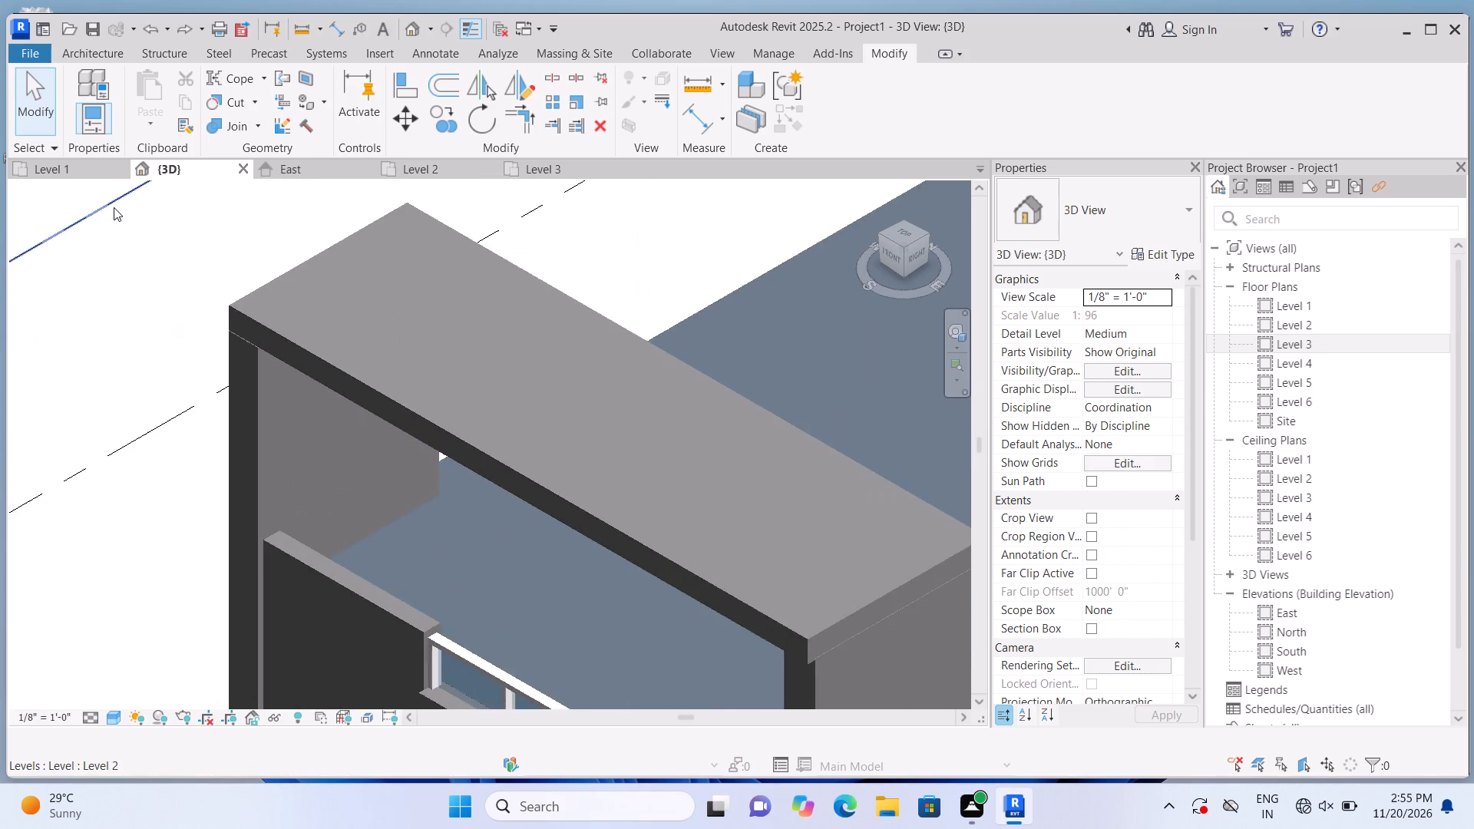
{"action": "scroll", "coordinate": [114, 207], "scroll_direction": "up", "scroll_amount": 3}
{"action": "scroll", "coordinate": [114, 207], "scroll_direction": "down", "scroll_amount": 8}
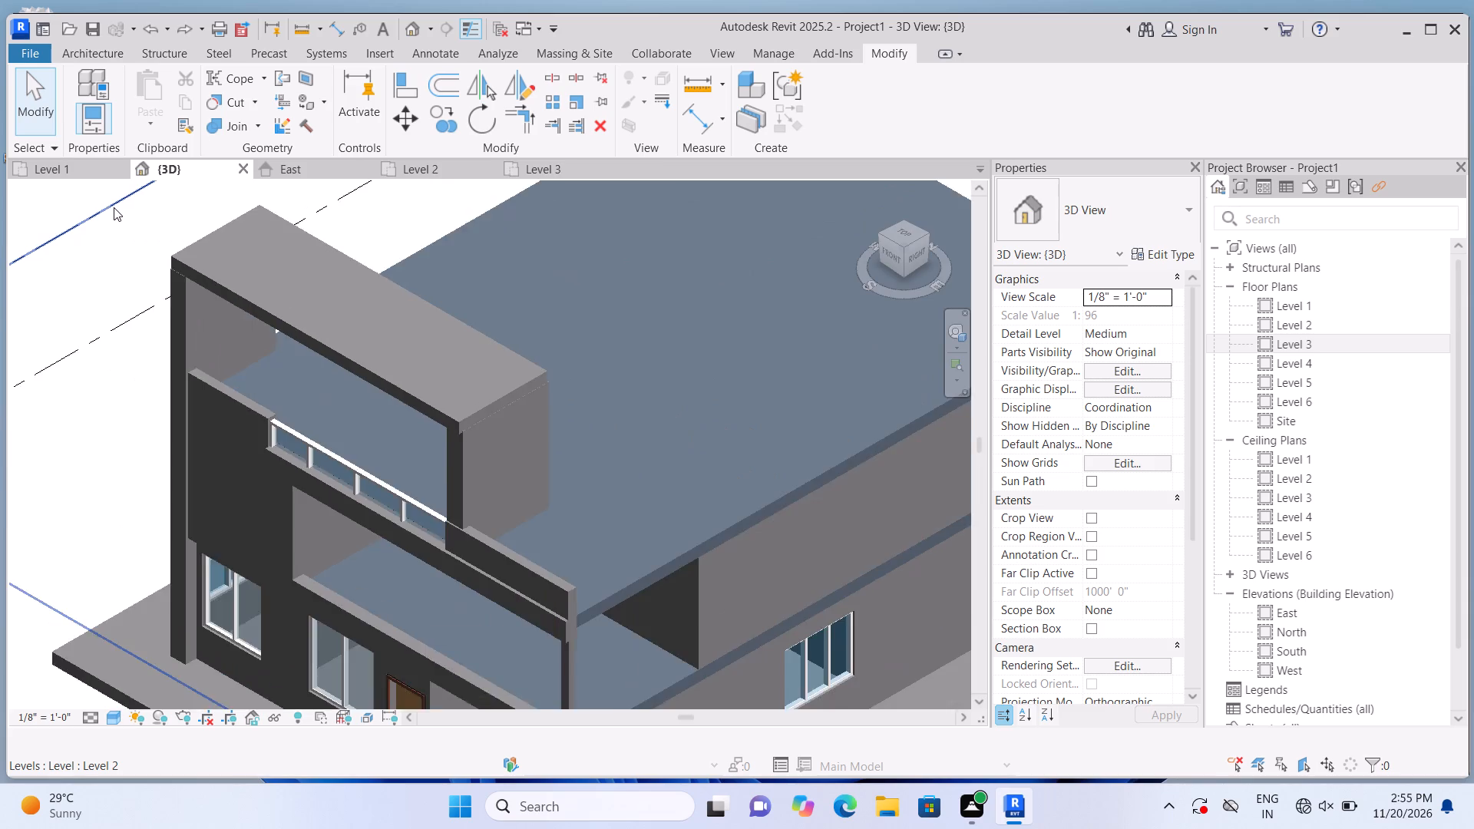
{"action": "scroll", "coordinate": [114, 207], "scroll_direction": "down", "scroll_amount": 2}
{"action": "scroll", "coordinate": [355, 458], "scroll_direction": "up", "scroll_amount": 2}
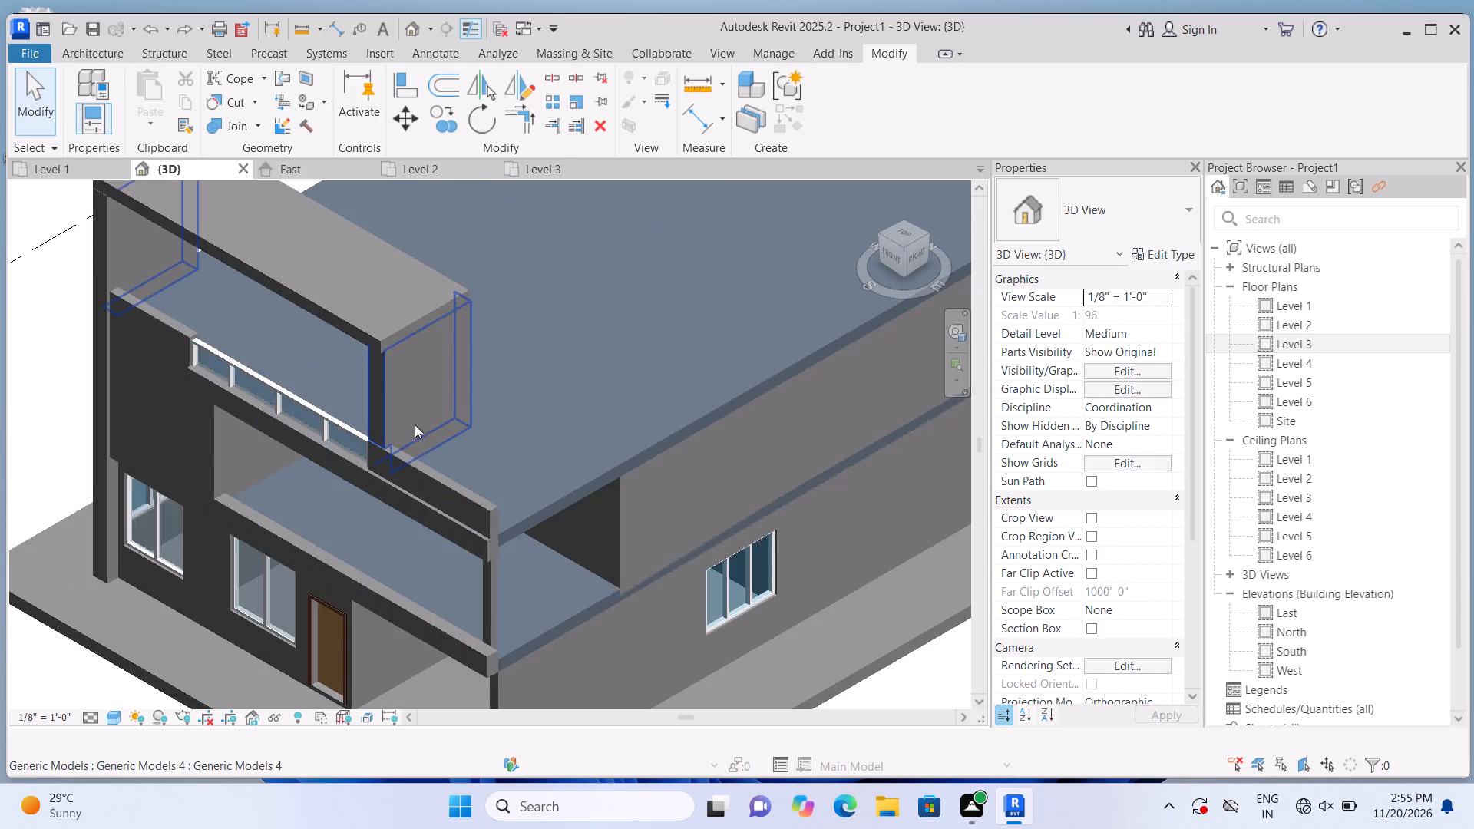
{"action": "scroll", "coordinate": [432, 395], "scroll_direction": "up", "scroll_amount": 7}
{"action": "scroll", "coordinate": [431, 393], "scroll_direction": "down", "scroll_amount": 6}
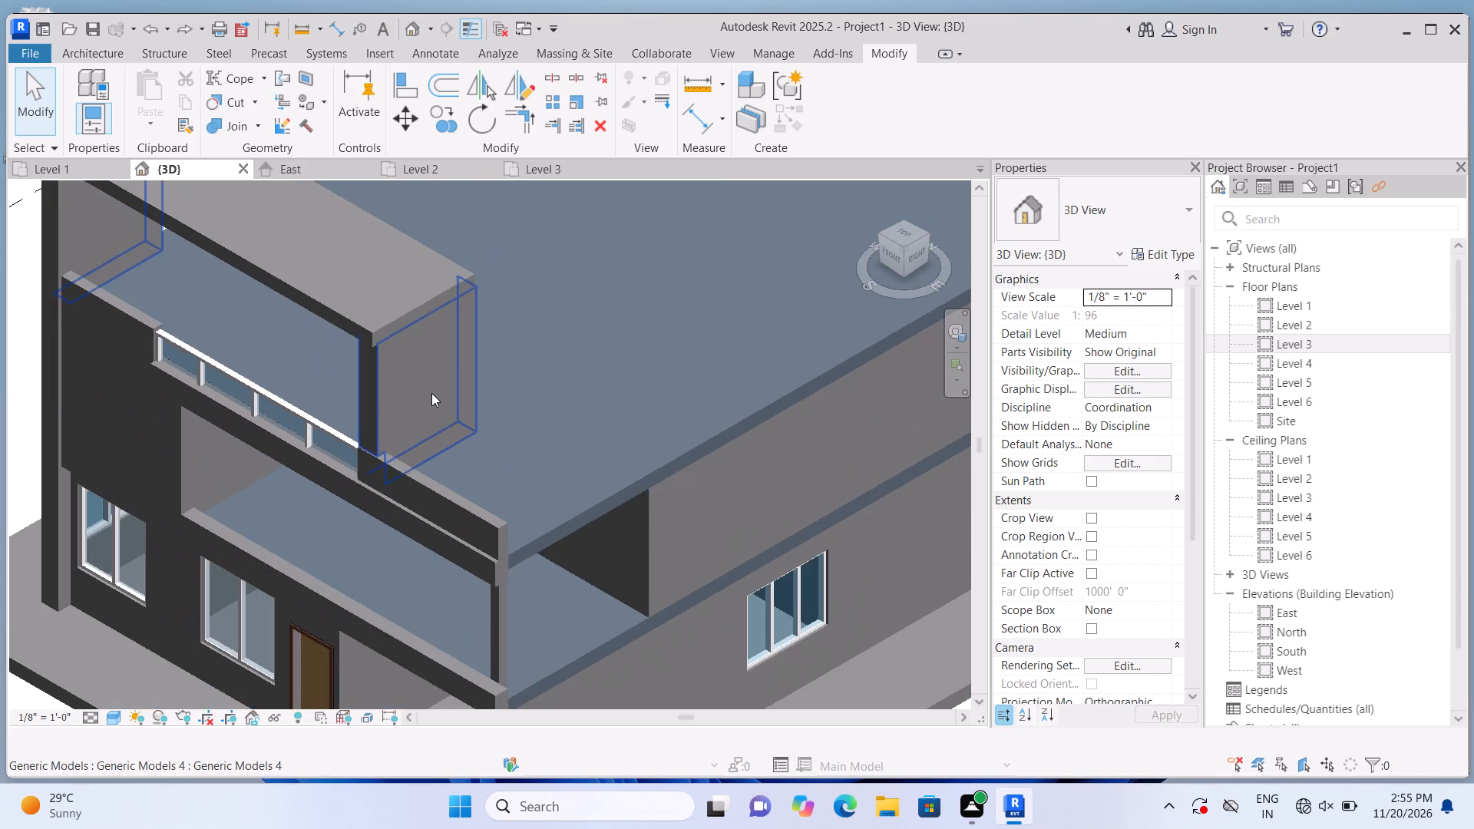
{"action": "scroll", "coordinate": [431, 393], "scroll_direction": "down", "scroll_amount": 1}
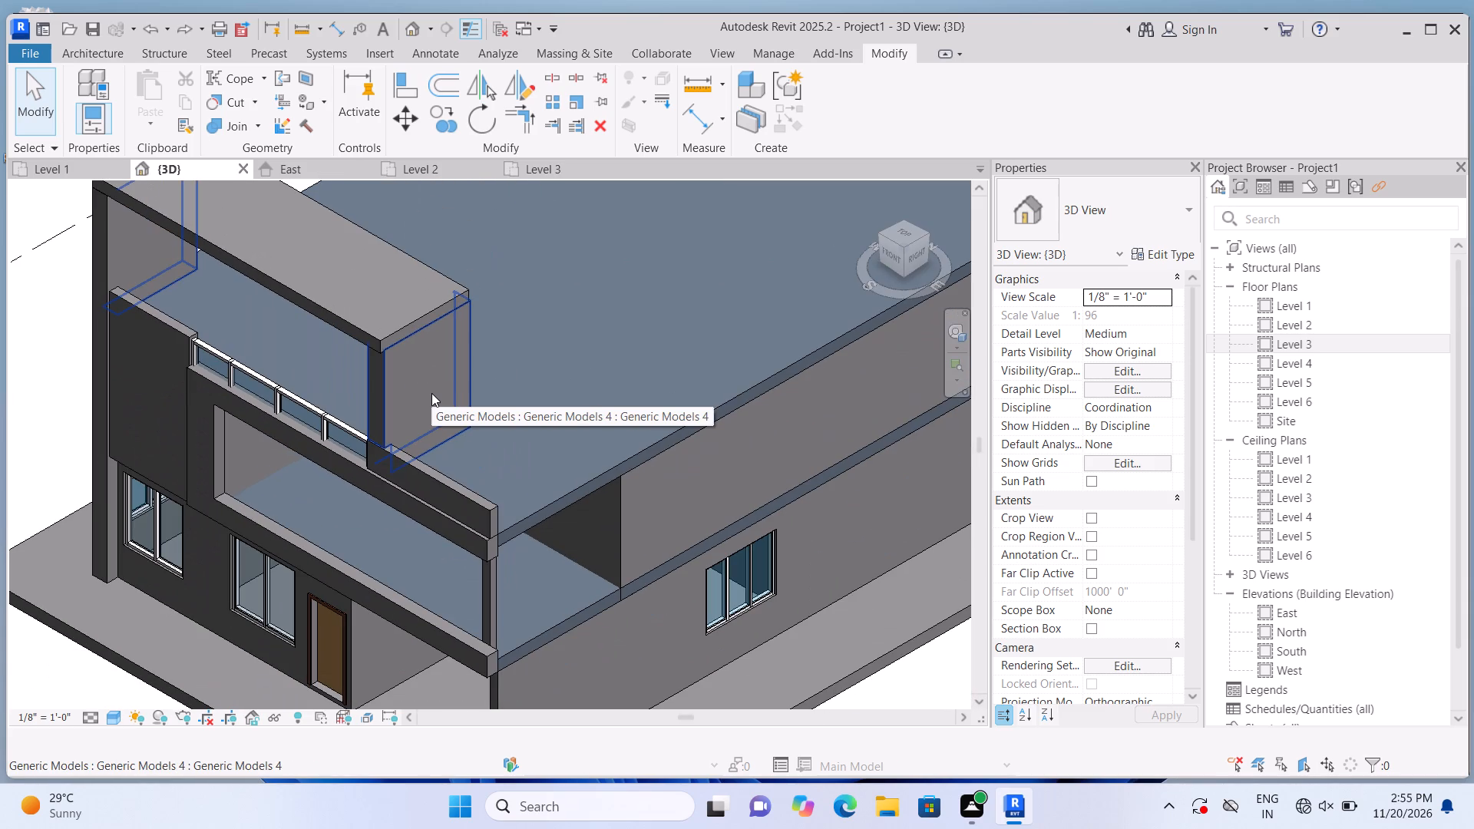
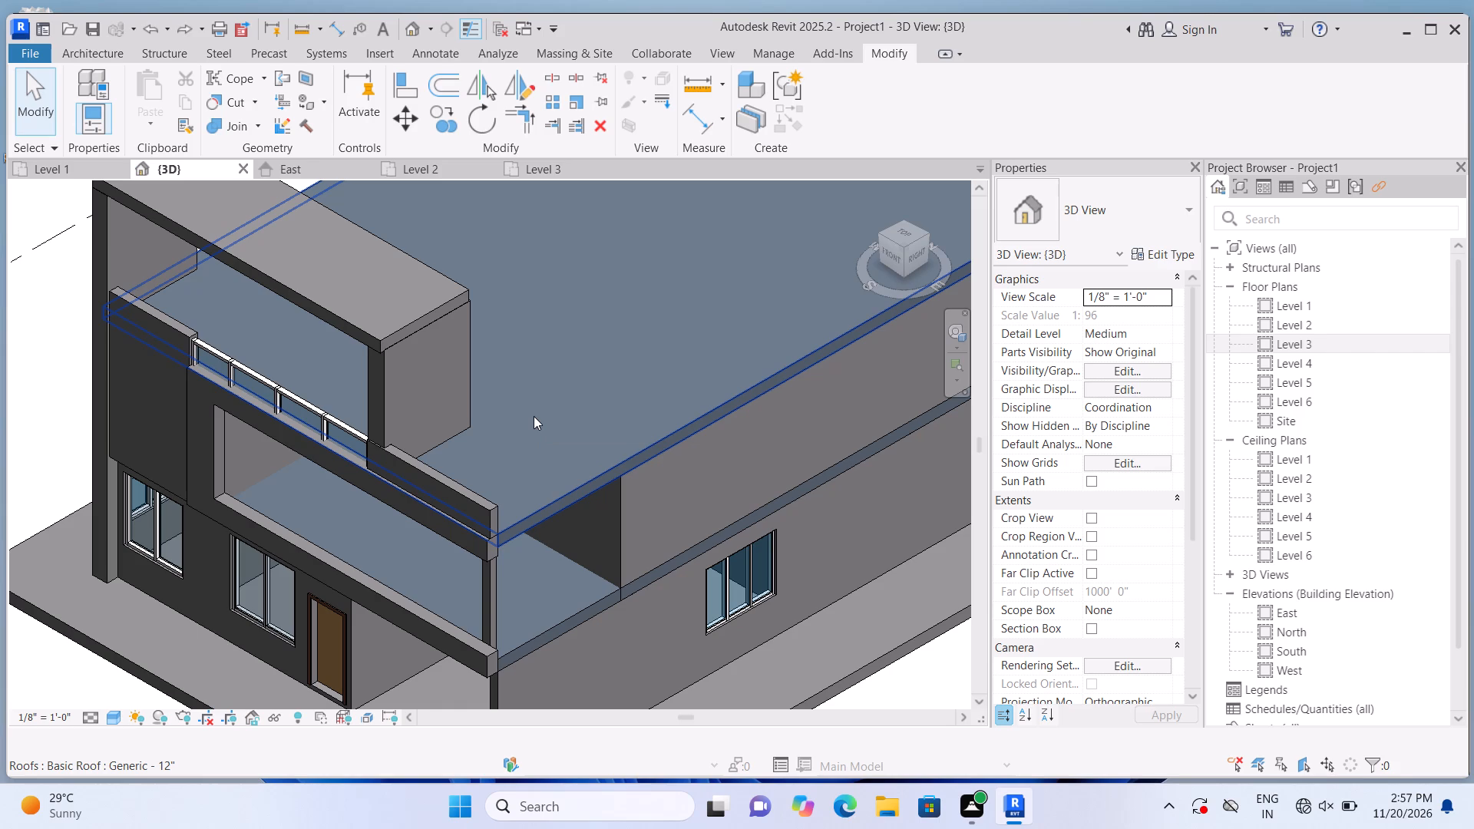
Delete the two tall roof slabs and the canopy slab above them, leaving the facade frame and glazed parapet.
{"action": "scroll", "coordinate": [649, 414], "scroll_direction": "down", "scroll_amount": 12}
{"action": "scroll", "coordinate": [600, 404], "scroll_direction": "up", "scroll_amount": 14}
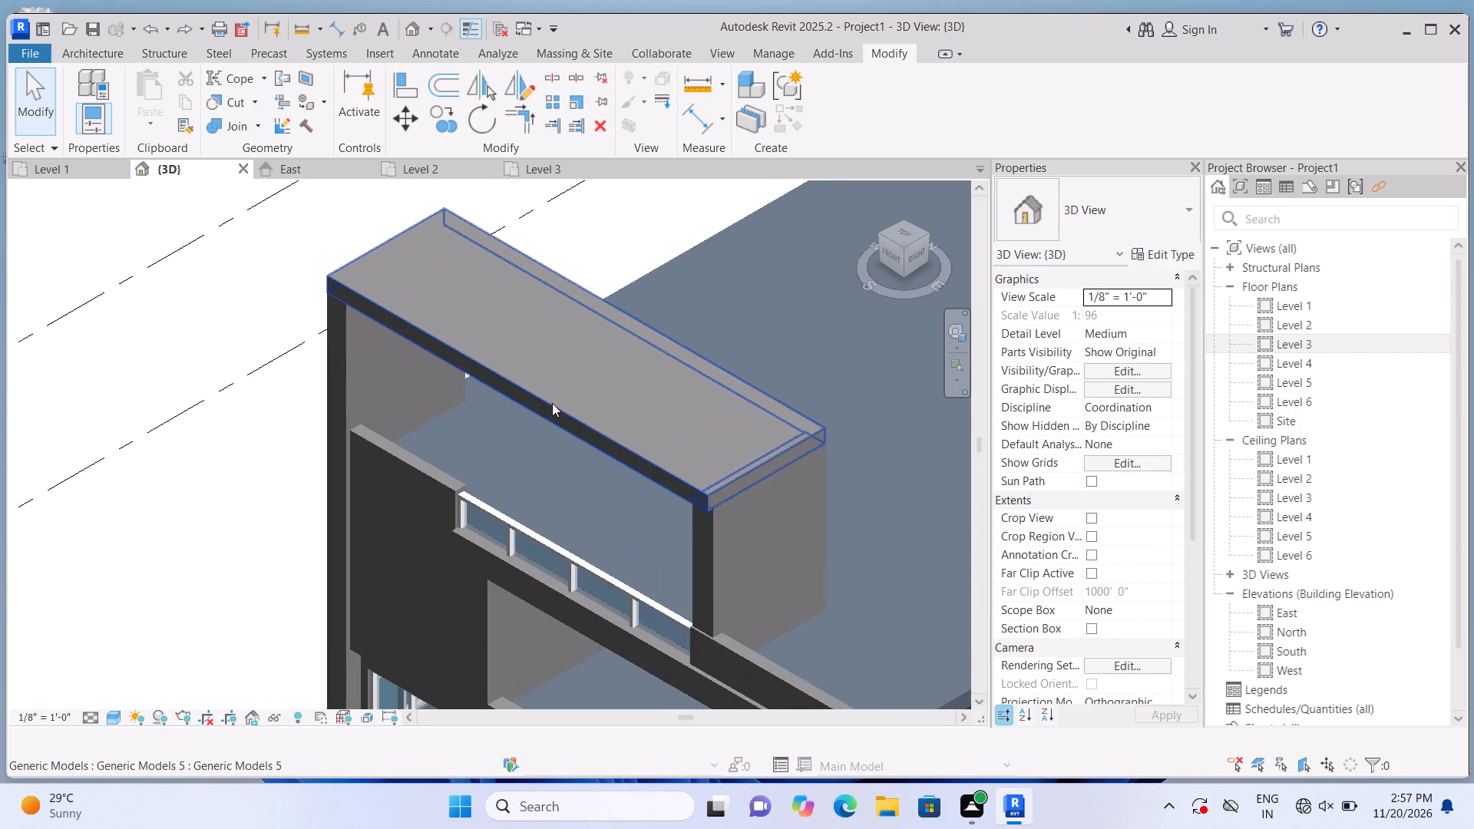
{"action": "scroll", "coordinate": [649, 501], "scroll_direction": "up", "scroll_amount": 2}
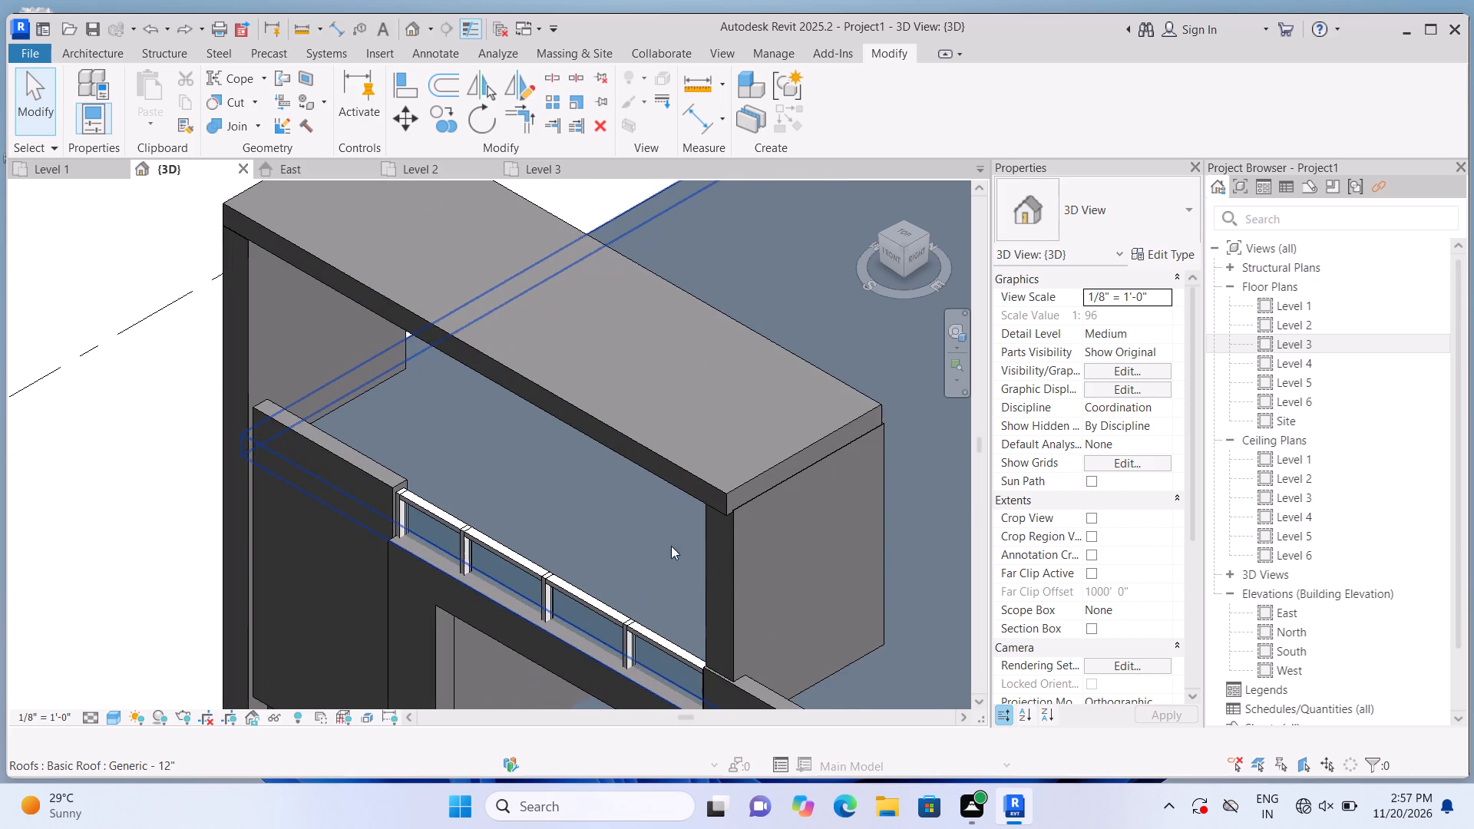
{"action": "scroll", "coordinate": [692, 553], "scroll_direction": "down", "scroll_amount": 5}
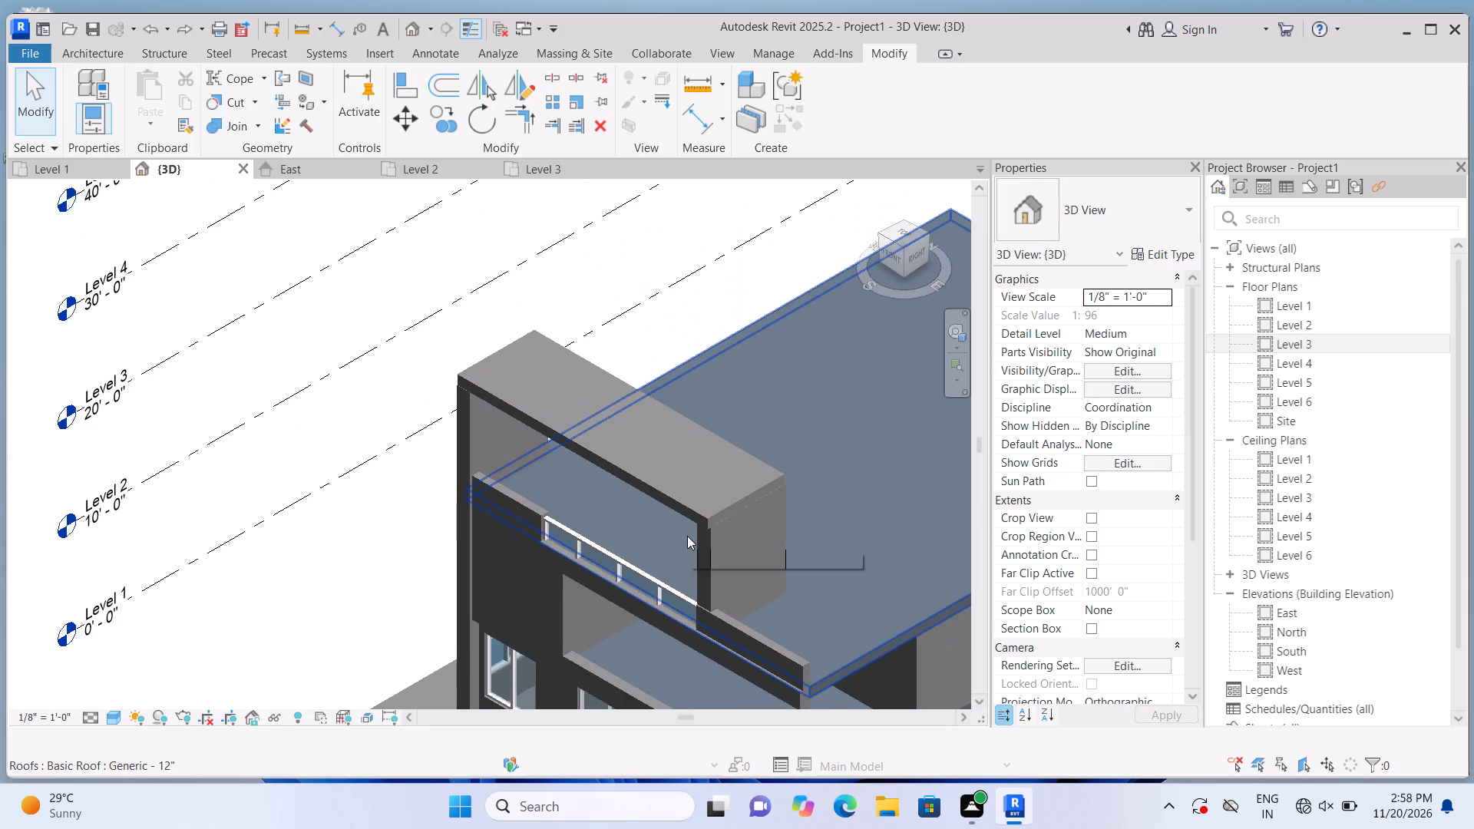
{"action": "scroll", "coordinate": [687, 536], "scroll_direction": "down", "scroll_amount": 1}
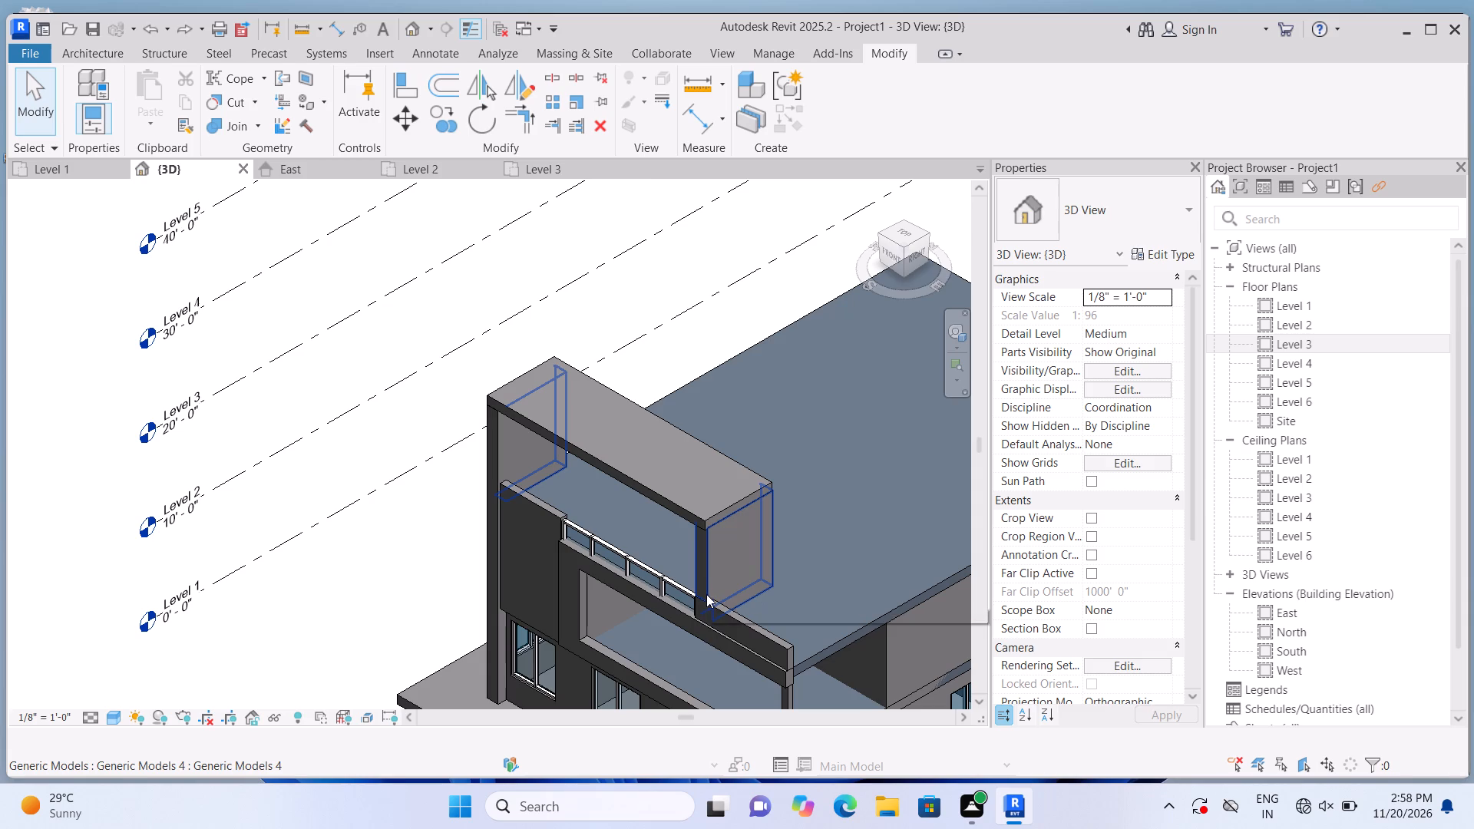
{"action": "scroll", "coordinate": [705, 594], "scroll_direction": "down", "scroll_amount": 5}
{"action": "middle_click_drag", "start_coordinate": [435, 630], "coordinate": [368, 622], "text": "shift"}
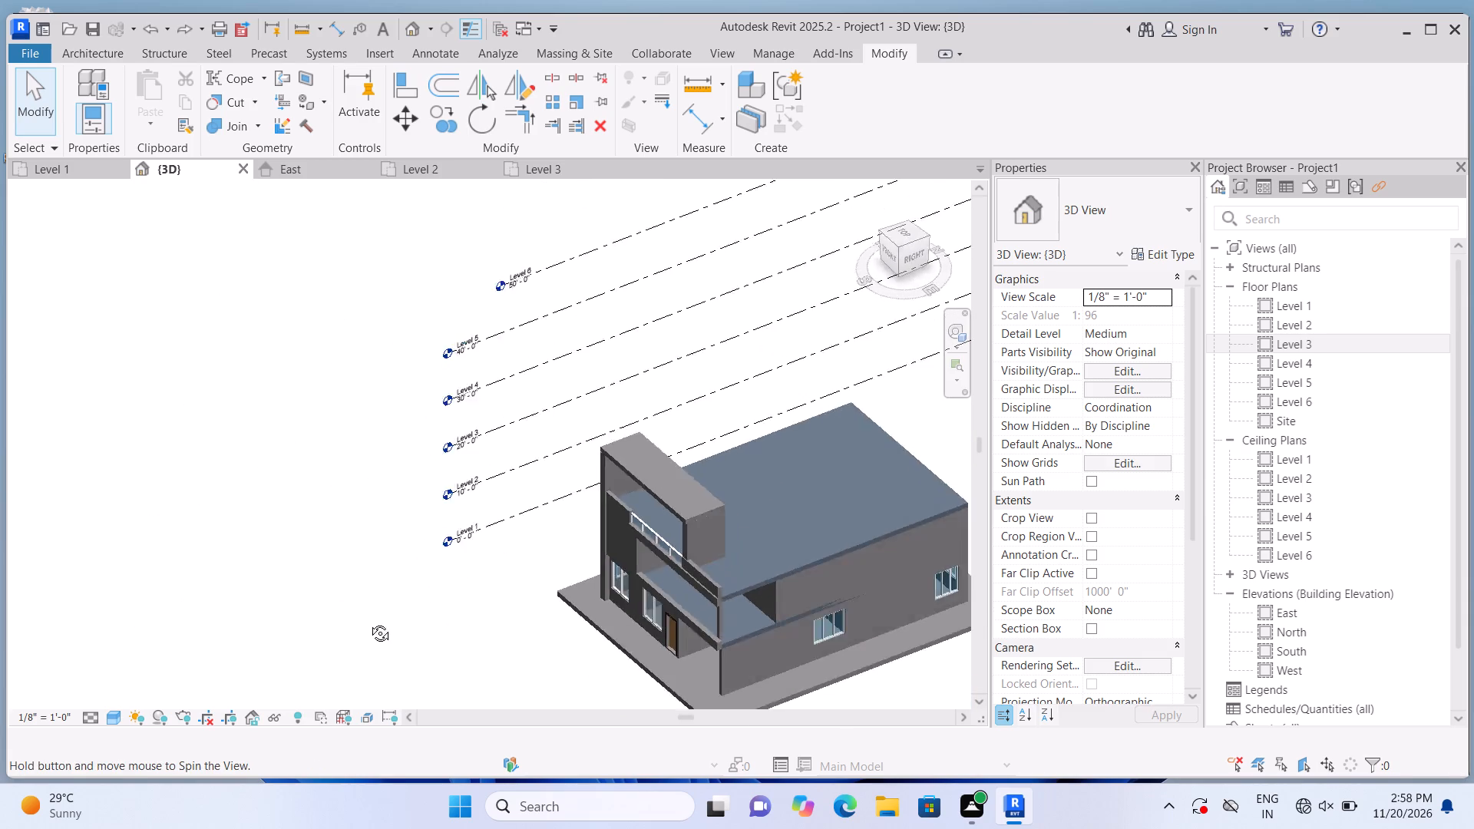
{"action": "middle_click_drag", "start_coordinate": [368, 622], "coordinate": [235, 561], "text": "shift"}
{"action": "scroll", "coordinate": [911, 413], "scroll_direction": "up", "scroll_amount": 2}
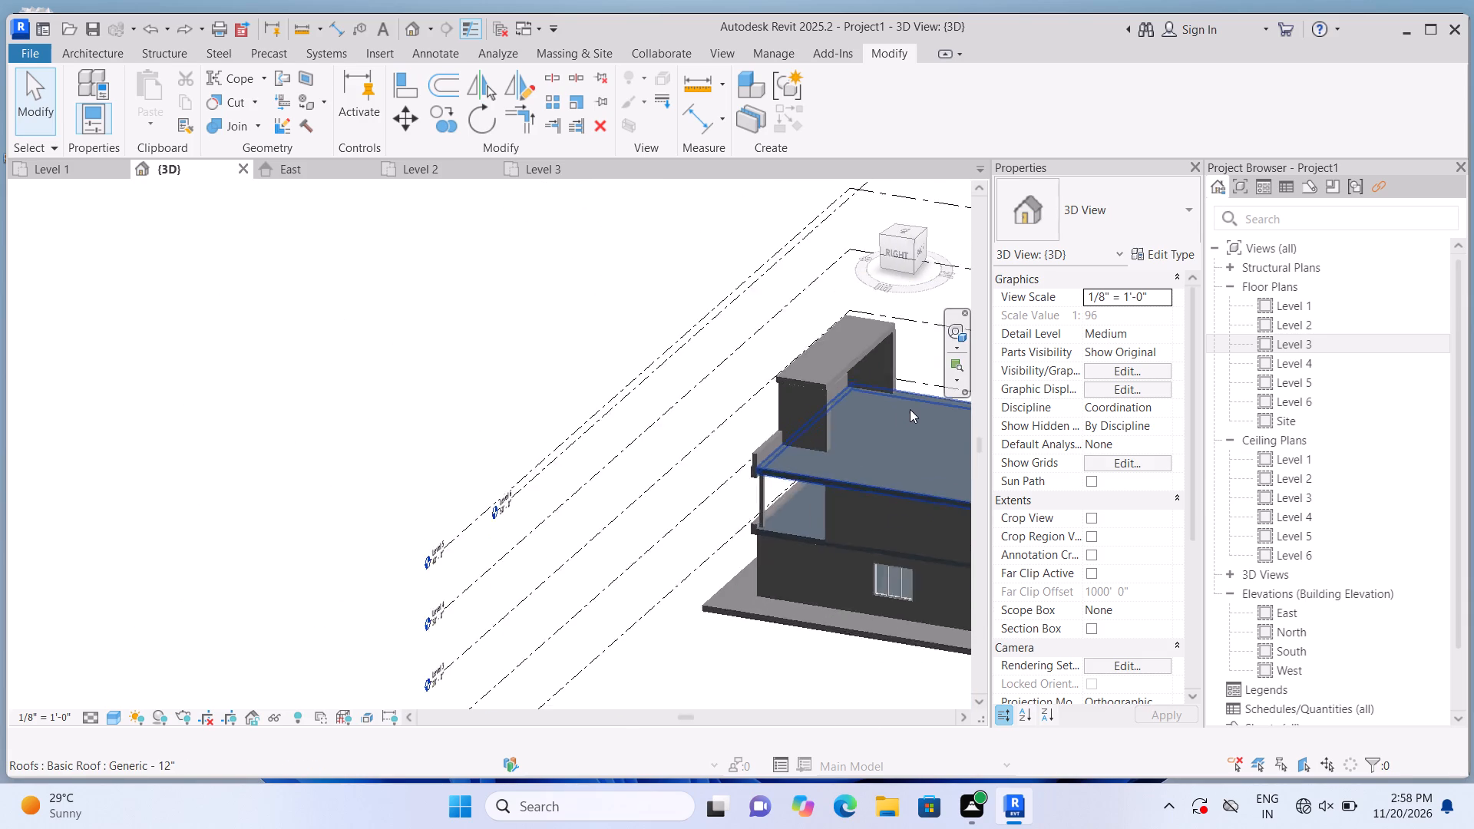
{"action": "scroll", "coordinate": [910, 409], "scroll_direction": "up", "scroll_amount": 5}
{"action": "left_click", "coordinate": [760, 431]}
{"action": "key", "text": "Delete"}
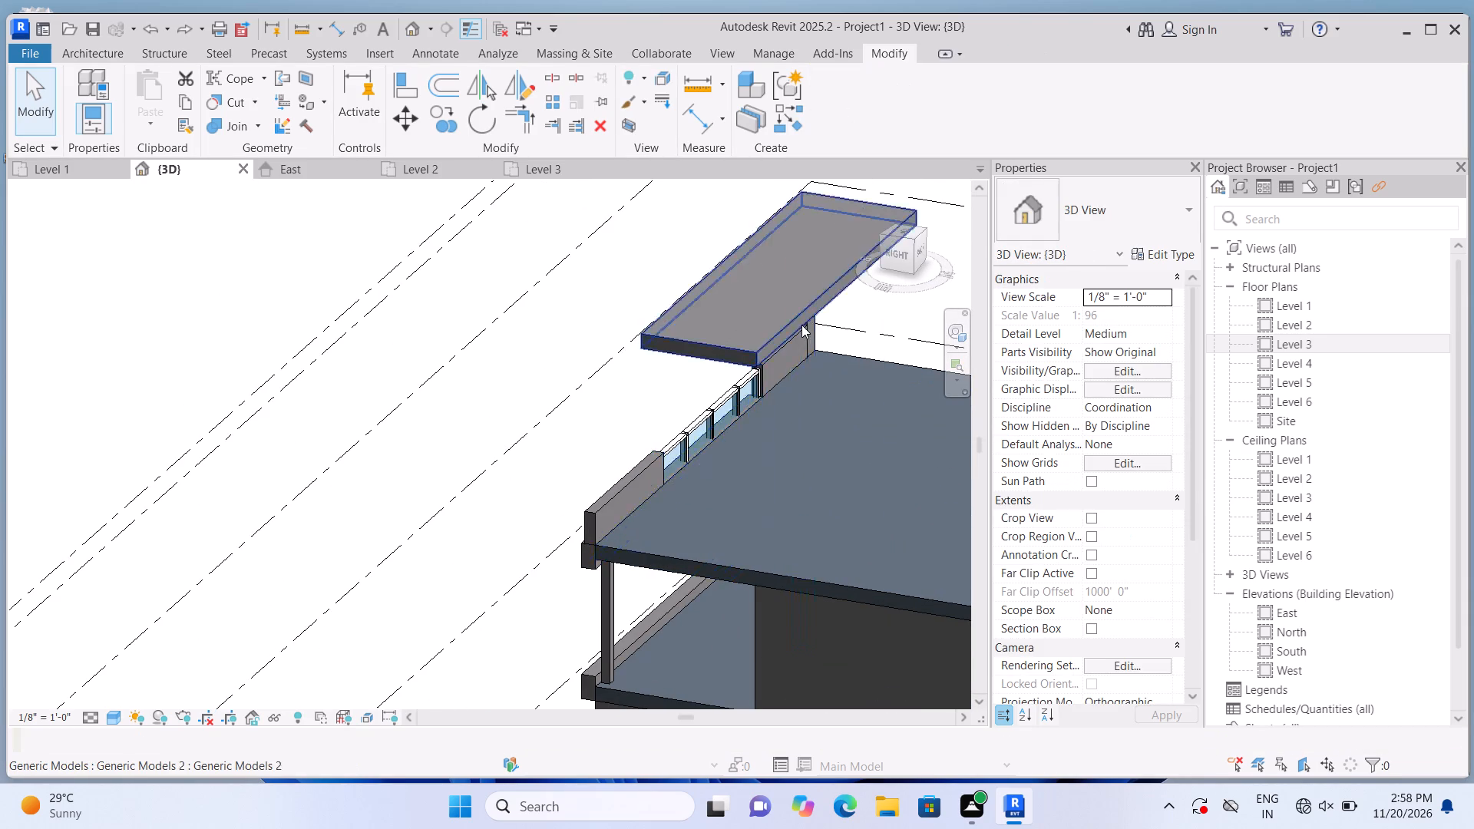
{"action": "left_click", "coordinate": [801, 289]}
{"action": "key", "text": "Delete"}
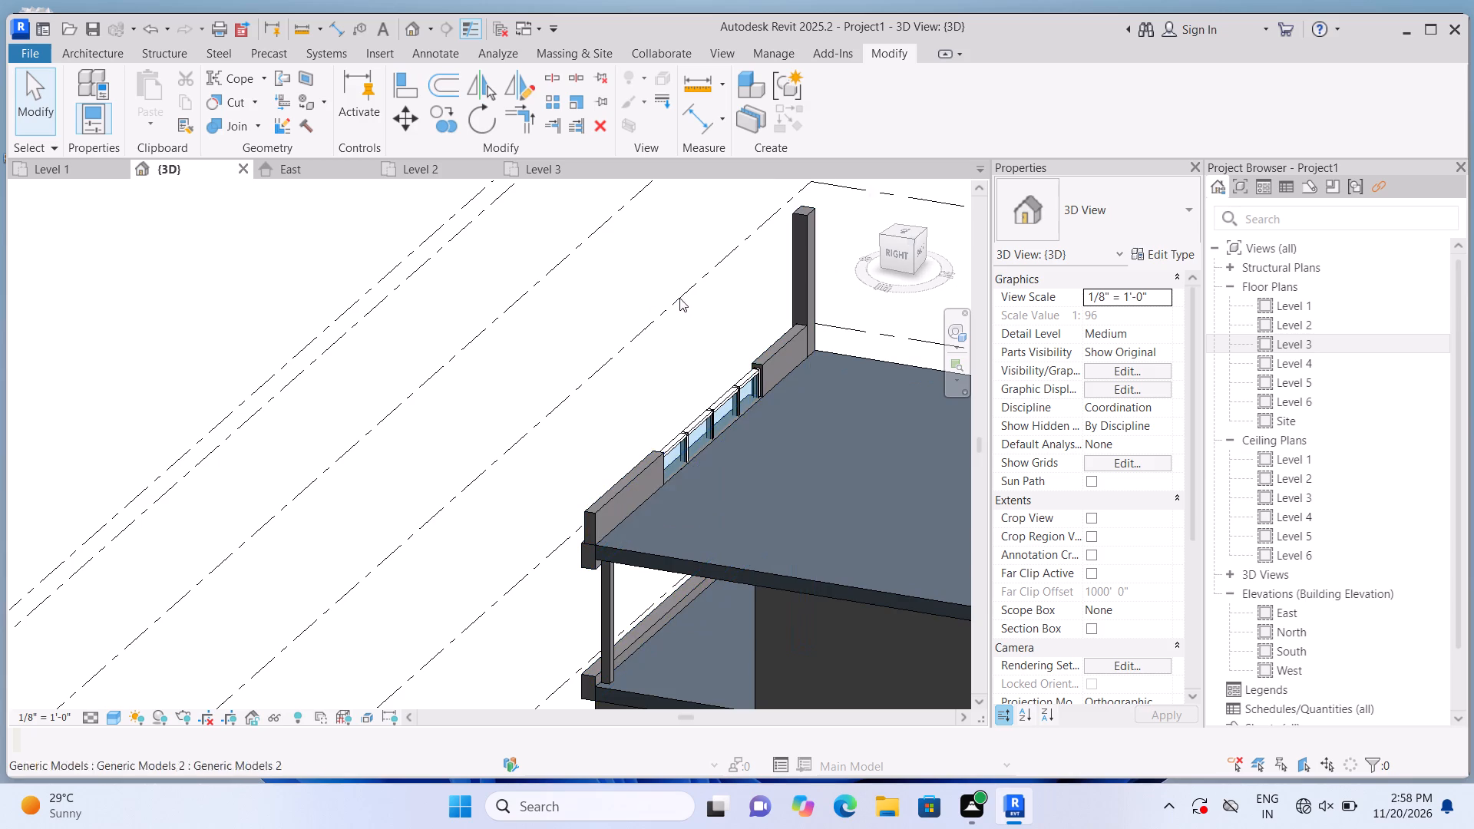
Start a new in-place model in the Generic Models category, keeping the suggested name.
{"action": "scroll", "coordinate": [768, 424], "scroll_direction": "up", "scroll_amount": 4}
{"action": "scroll", "coordinate": [770, 424], "scroll_direction": "down", "scroll_amount": 2}
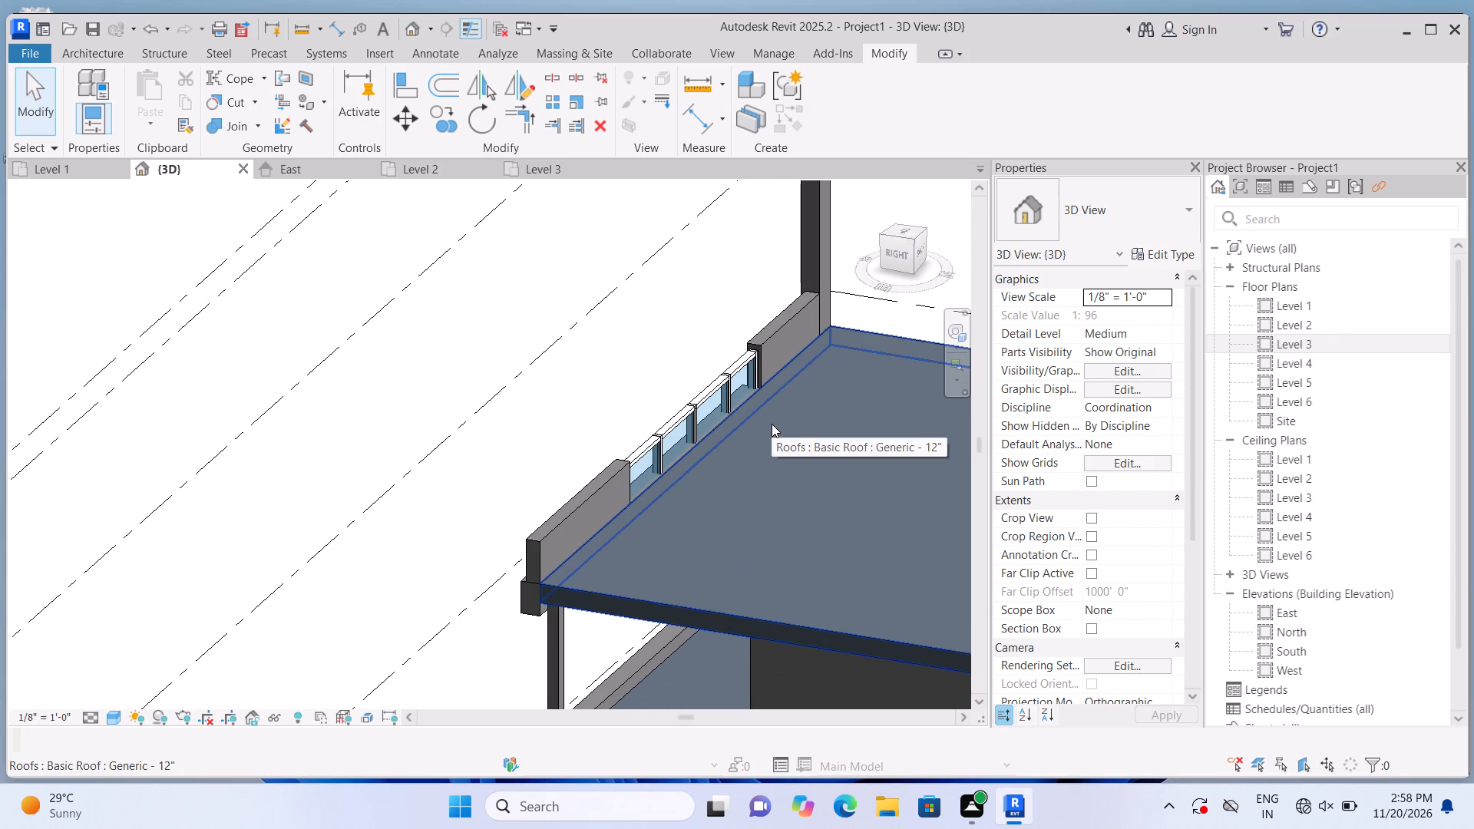
{"action": "scroll", "coordinate": [605, 487], "scroll_direction": "up", "scroll_amount": 3}
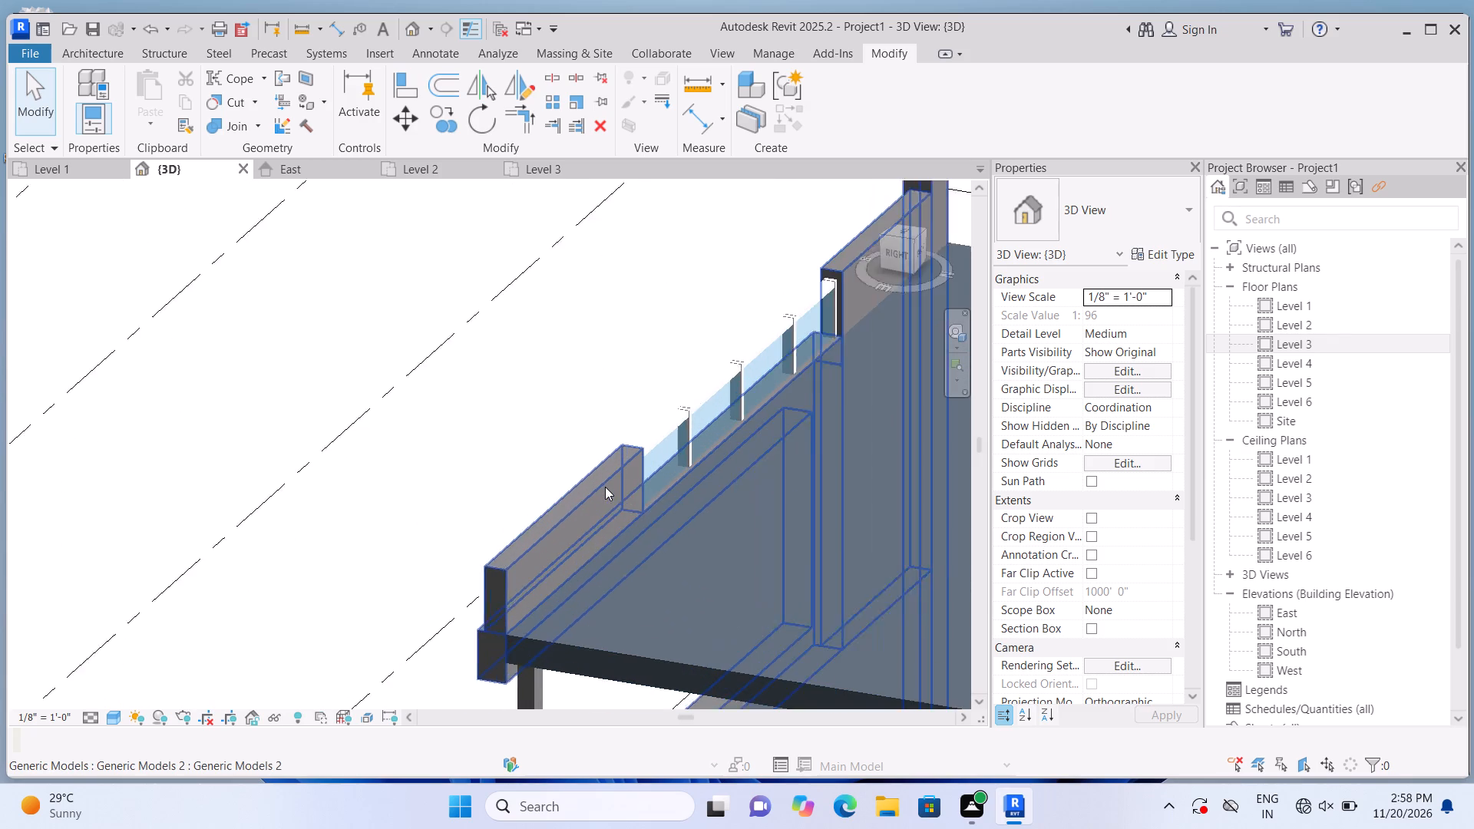
{"action": "scroll", "coordinate": [605, 487], "scroll_direction": "up", "scroll_amount": 1}
{"action": "scroll", "coordinate": [663, 580], "scroll_direction": "down", "scroll_amount": 4}
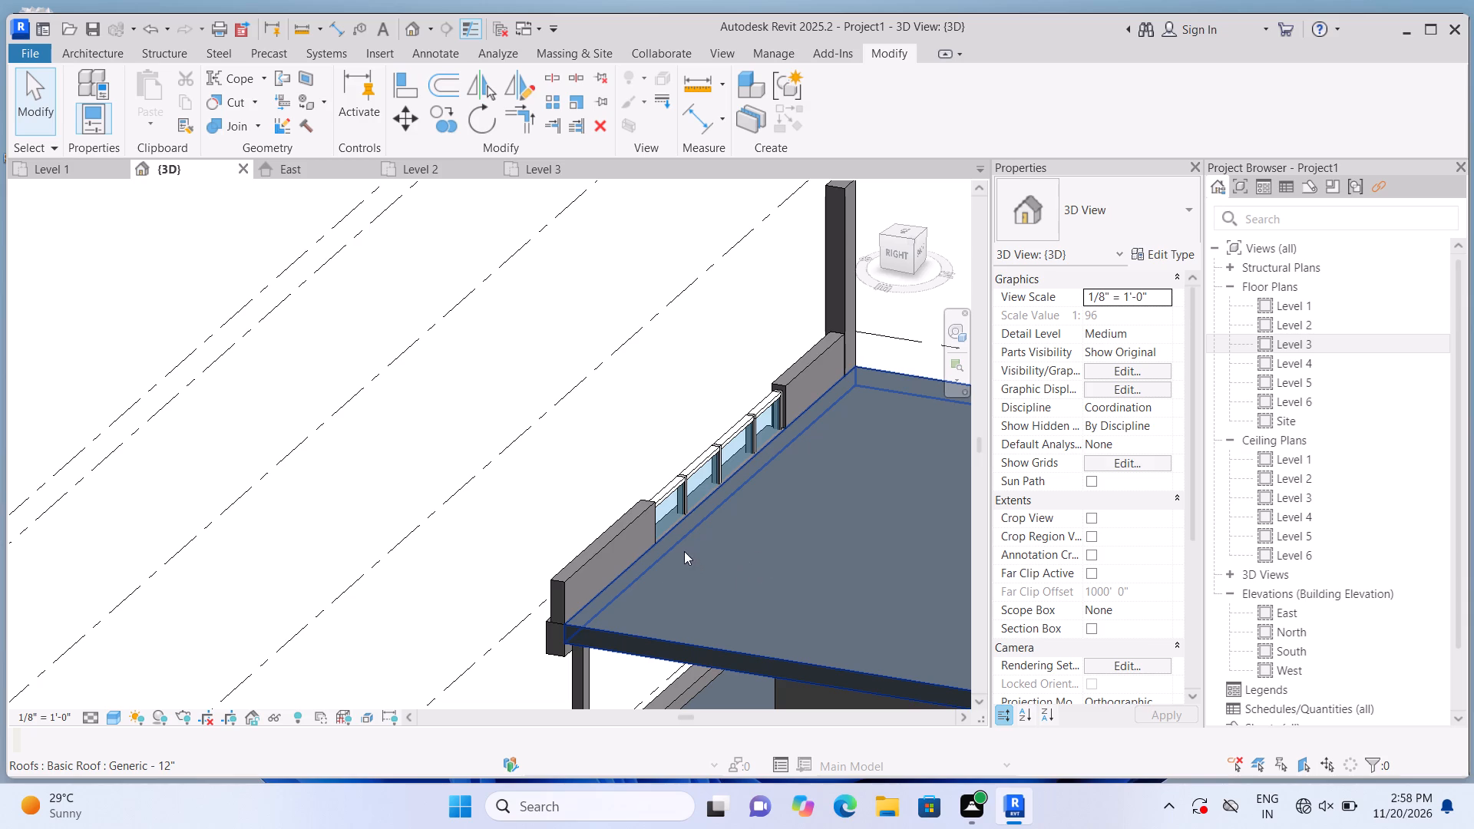
{"action": "scroll", "coordinate": [815, 502], "scroll_direction": "up", "scroll_amount": 1}
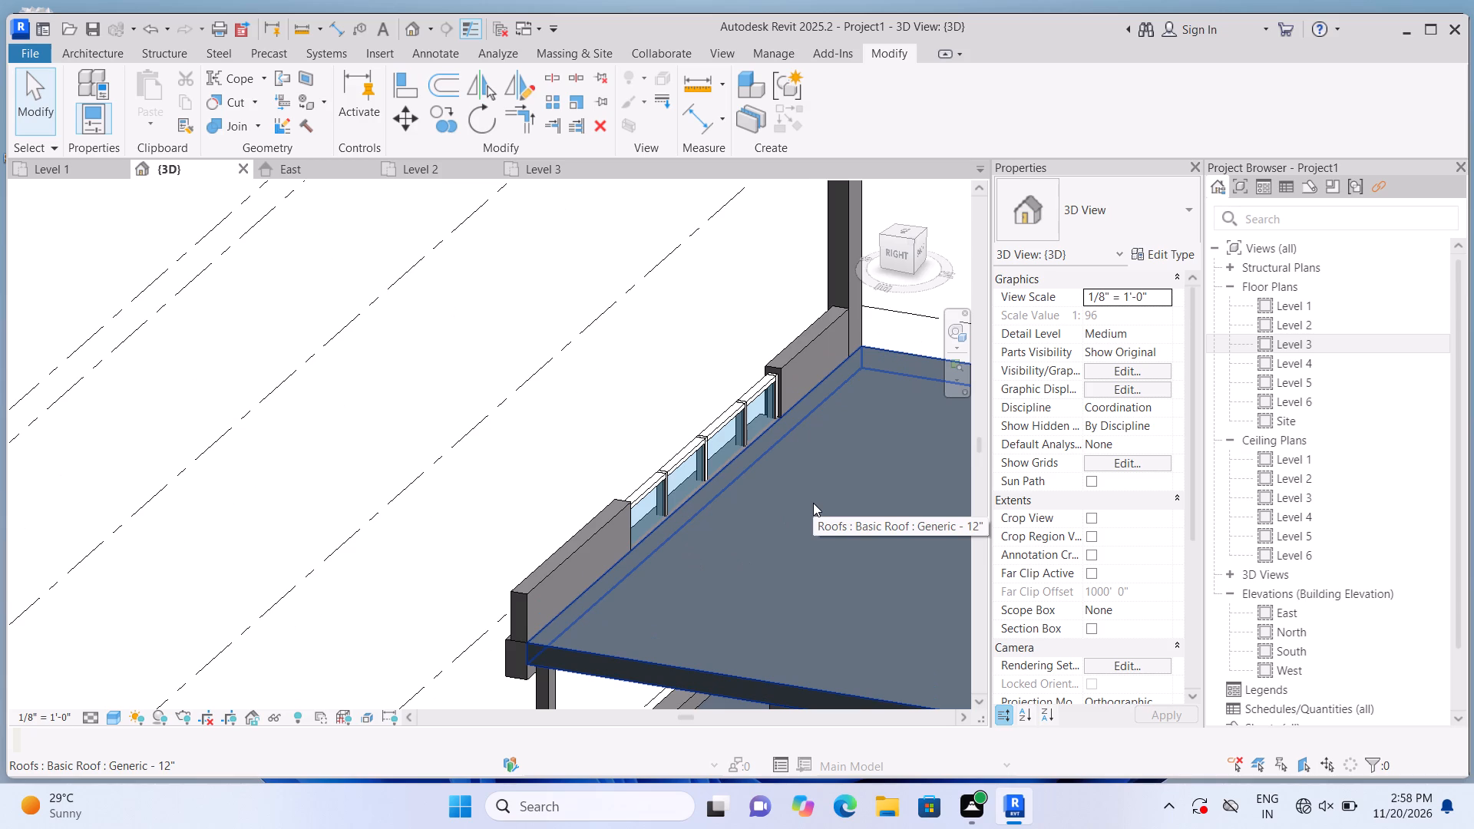
{"action": "left_click", "coordinate": [105, 53]}
{"action": "left_click", "coordinate": [224, 127]}
{"action": "left_click", "coordinate": [246, 186]}
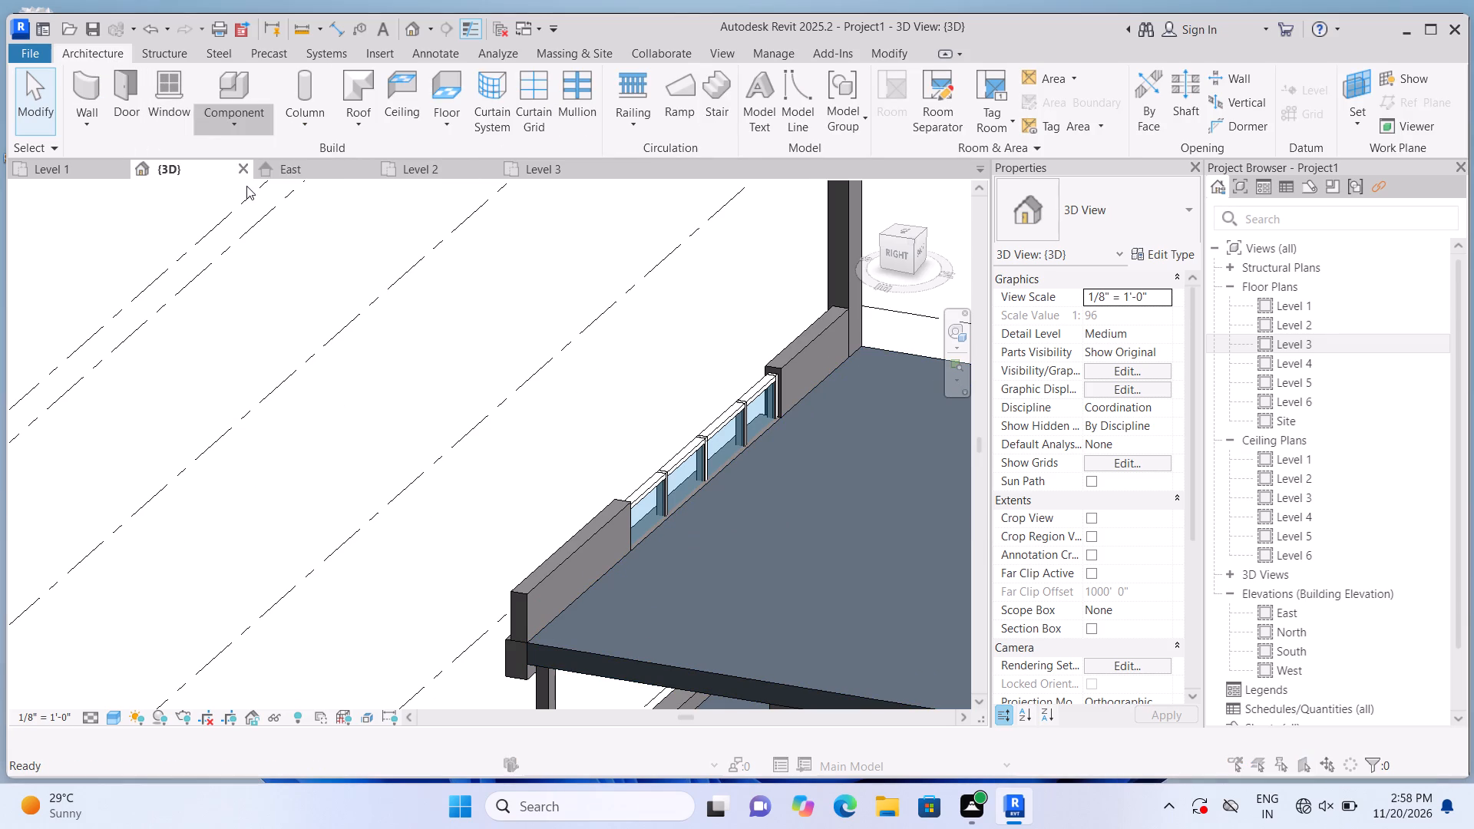
{"action": "scroll", "coordinate": [845, 327], "scroll_direction": "down", "scroll_amount": 6}
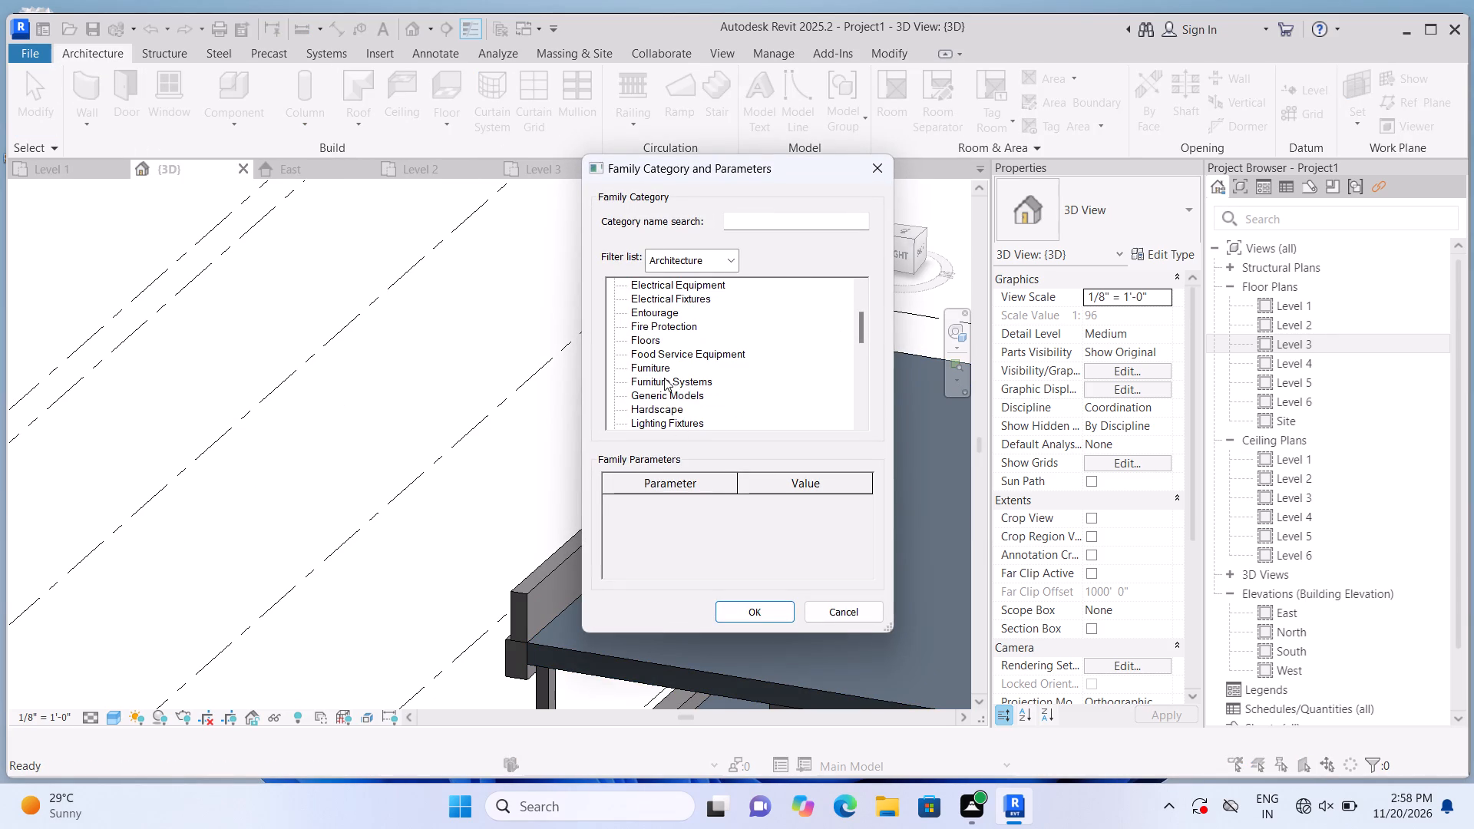
{"action": "left_click", "coordinate": [664, 378]}
{"action": "left_click", "coordinate": [751, 606]}
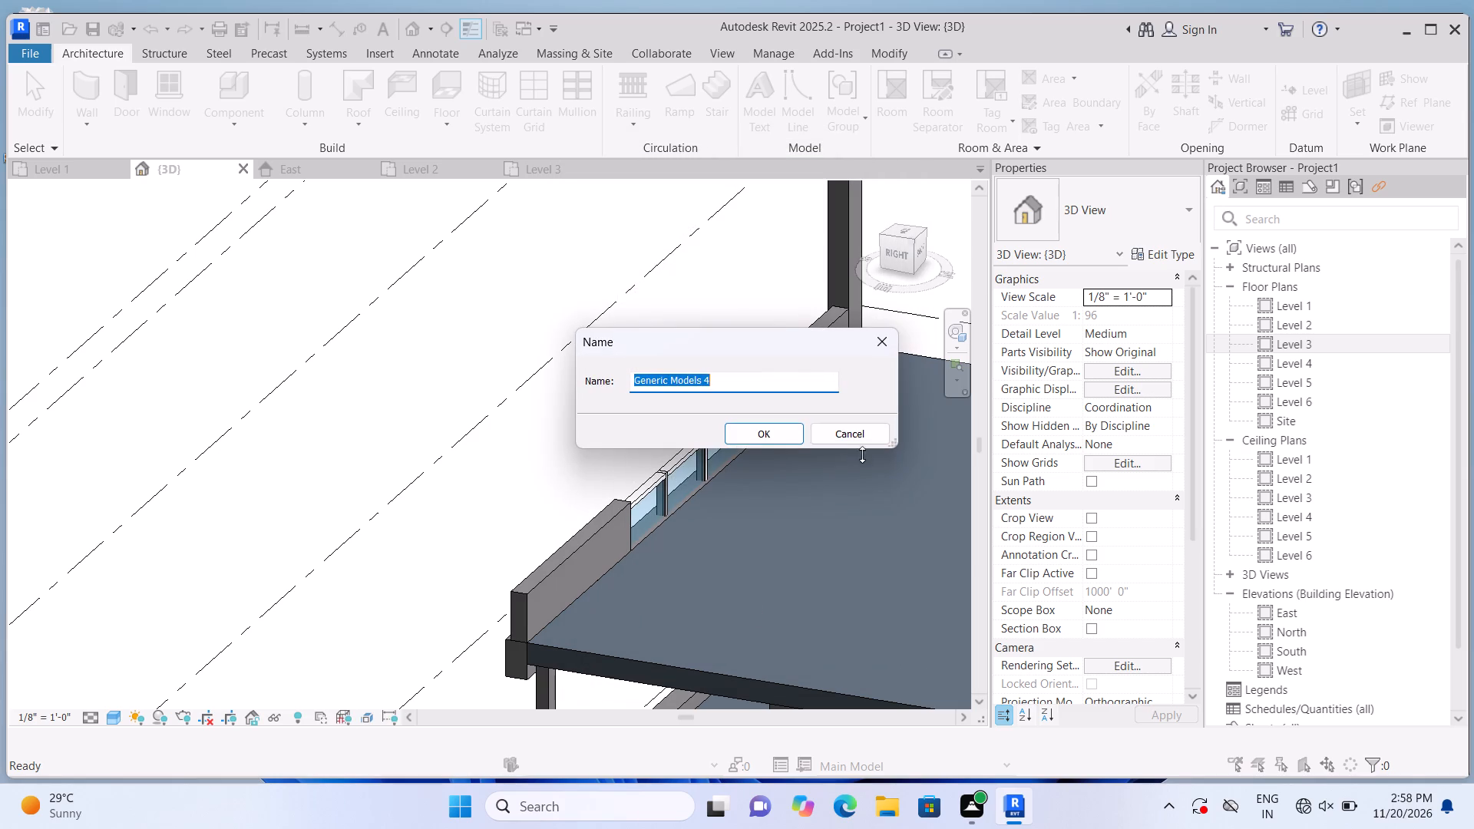
{"action": "left_click", "coordinate": [740, 428]}
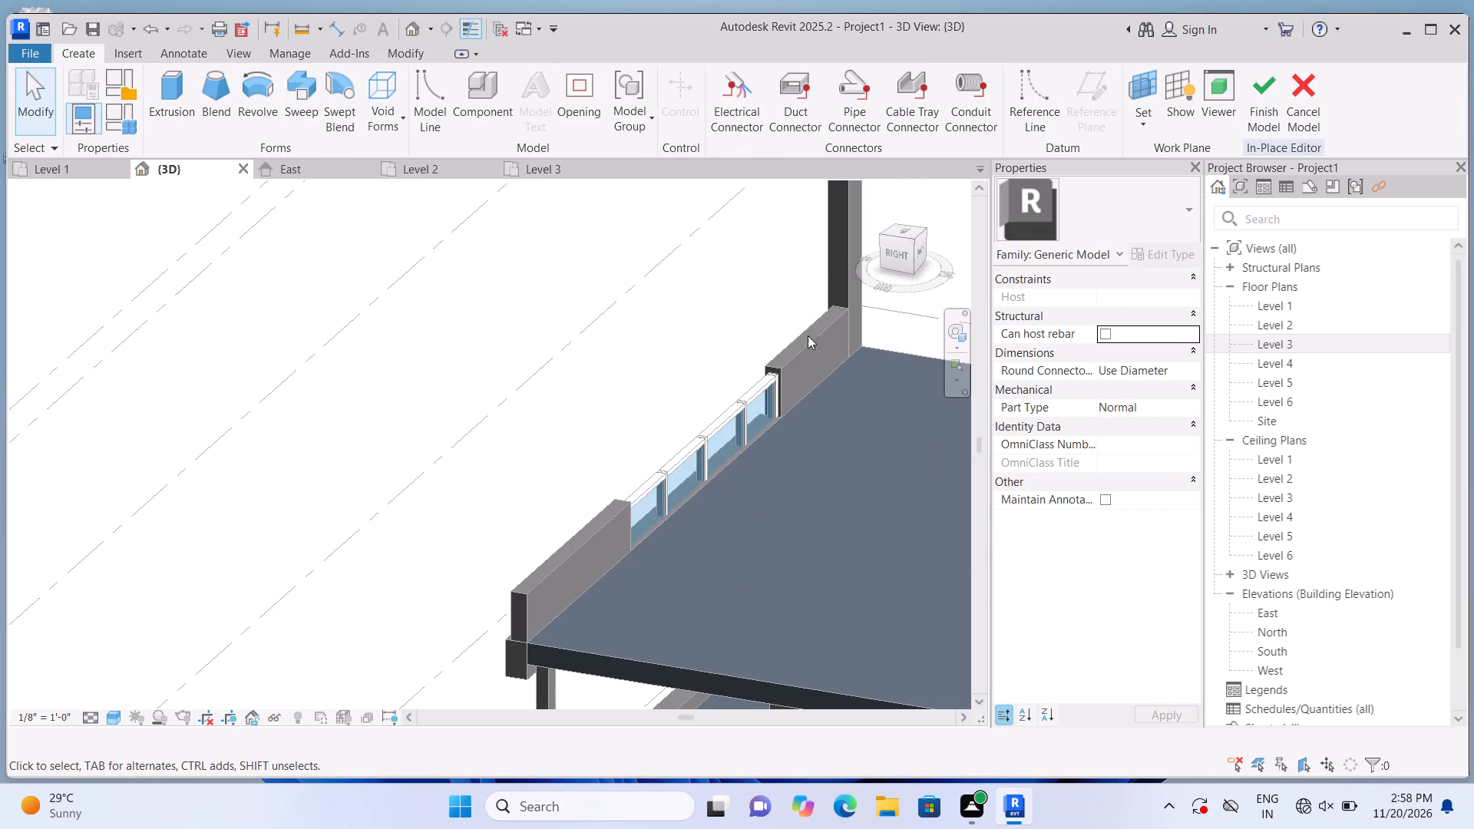
Sketch a rectangular extrusion profile on the flat roof's top surface, starting where the low solid parapet meets the glazed railing.
{"action": "left_click", "coordinate": [164, 104]}
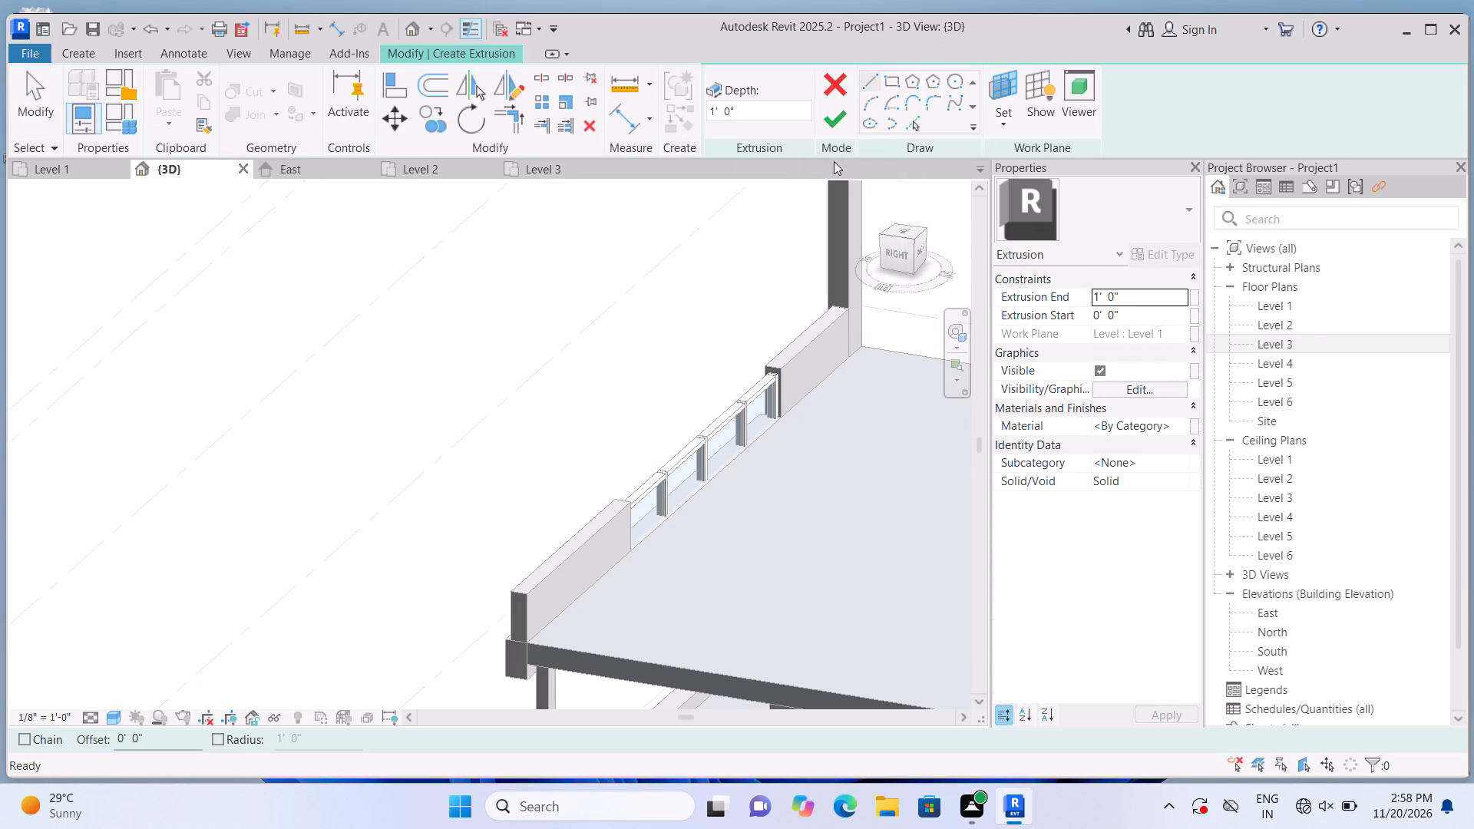
{"action": "left_click", "coordinate": [1005, 127]}
{"action": "left_click", "coordinate": [1013, 192]}
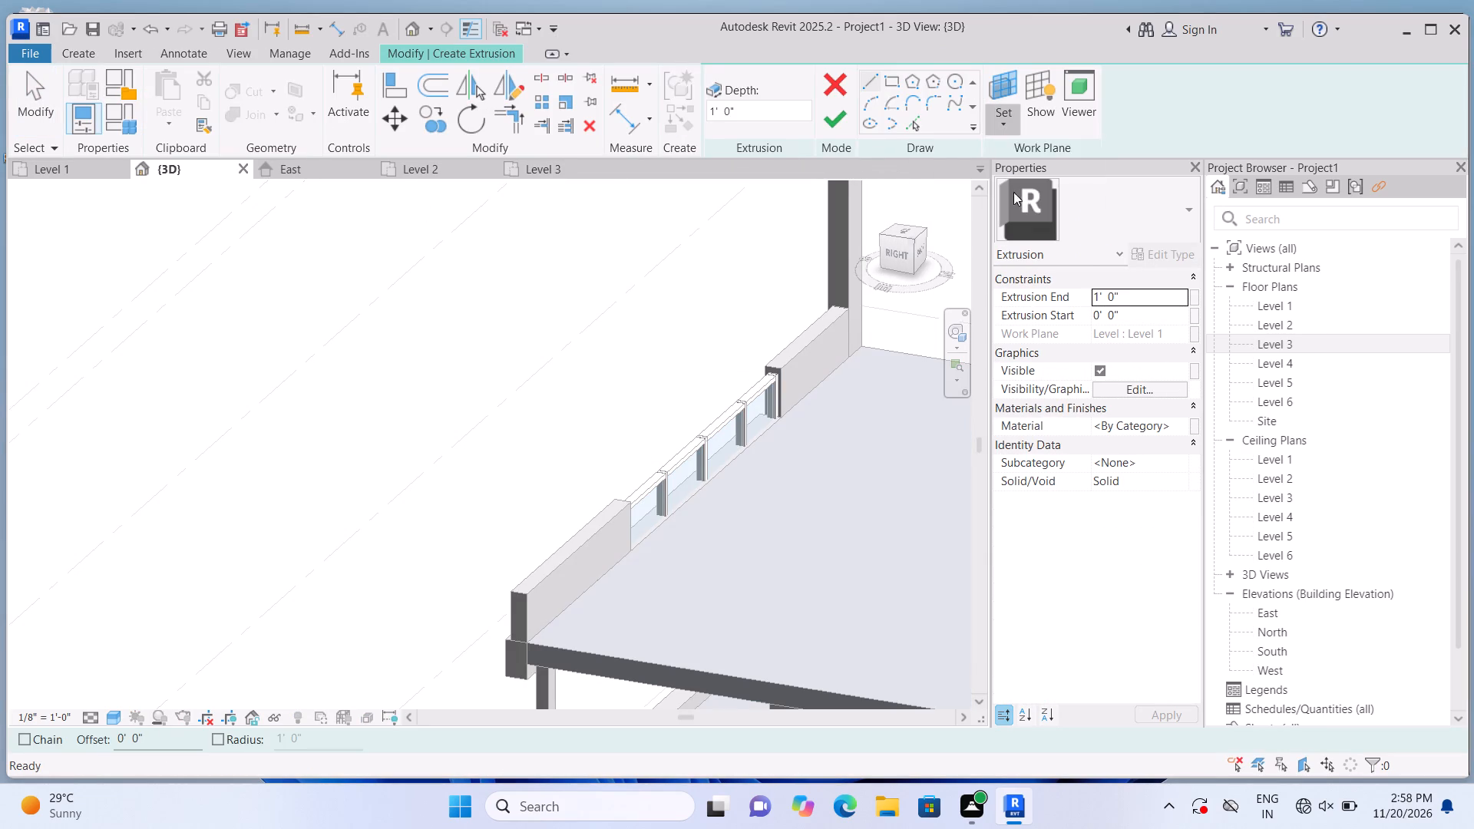
{"action": "left_click", "coordinate": [838, 408]}
{"action": "left_click", "coordinate": [900, 85]}
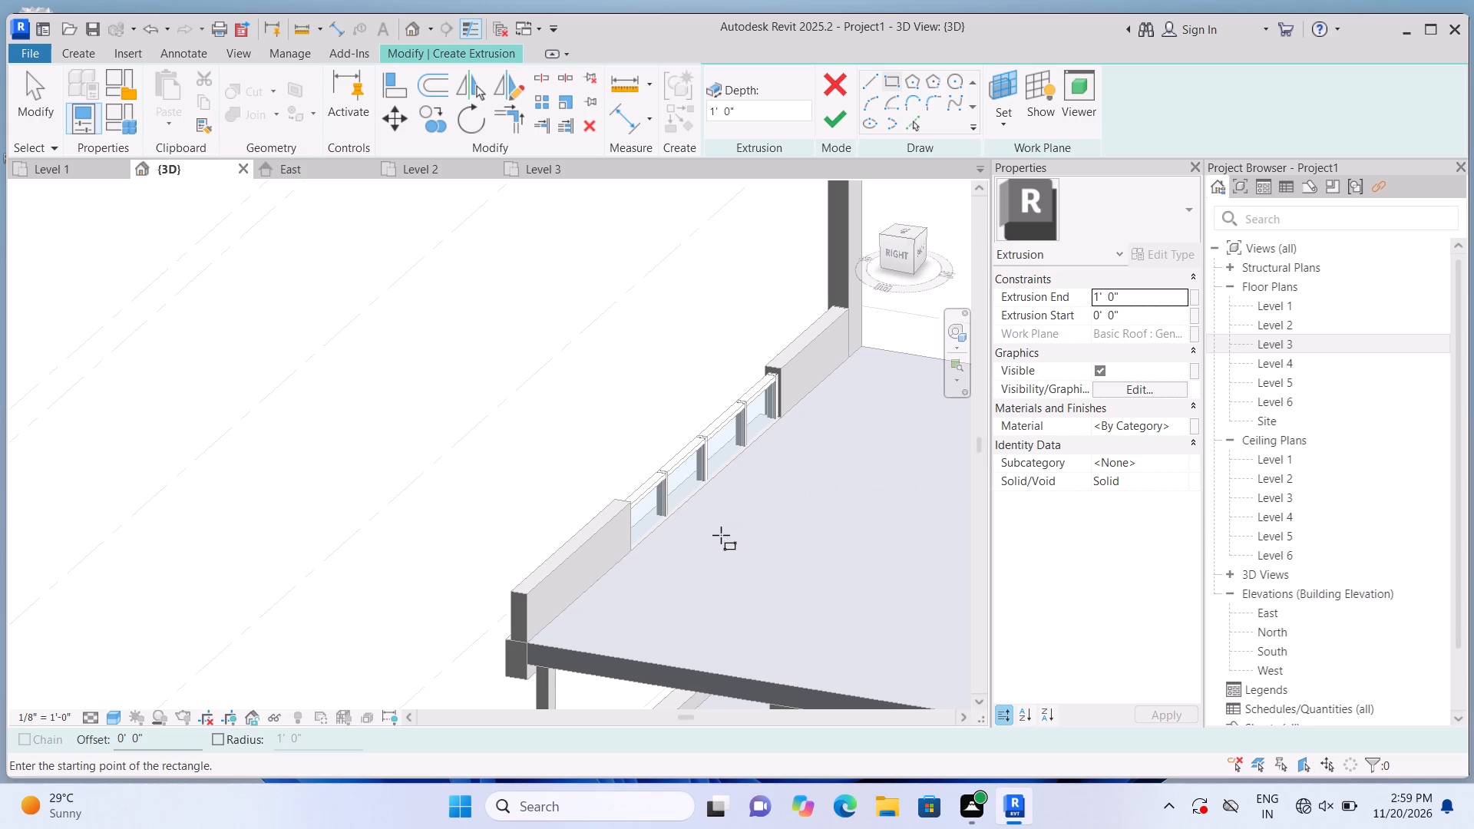
{"action": "scroll", "coordinate": [719, 540], "scroll_direction": "up", "scroll_amount": 2}
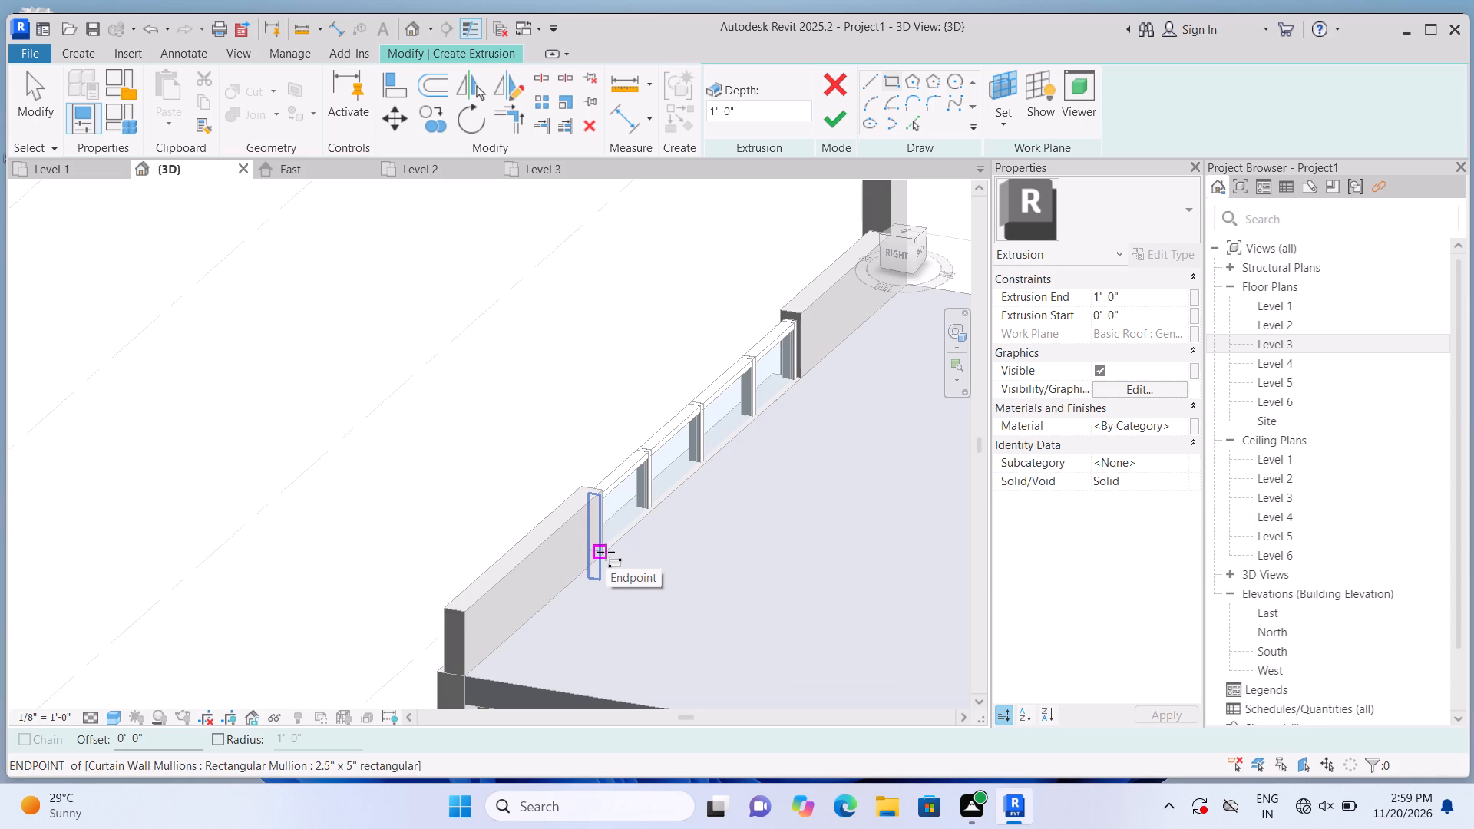
{"action": "left_click", "coordinate": [606, 552]}
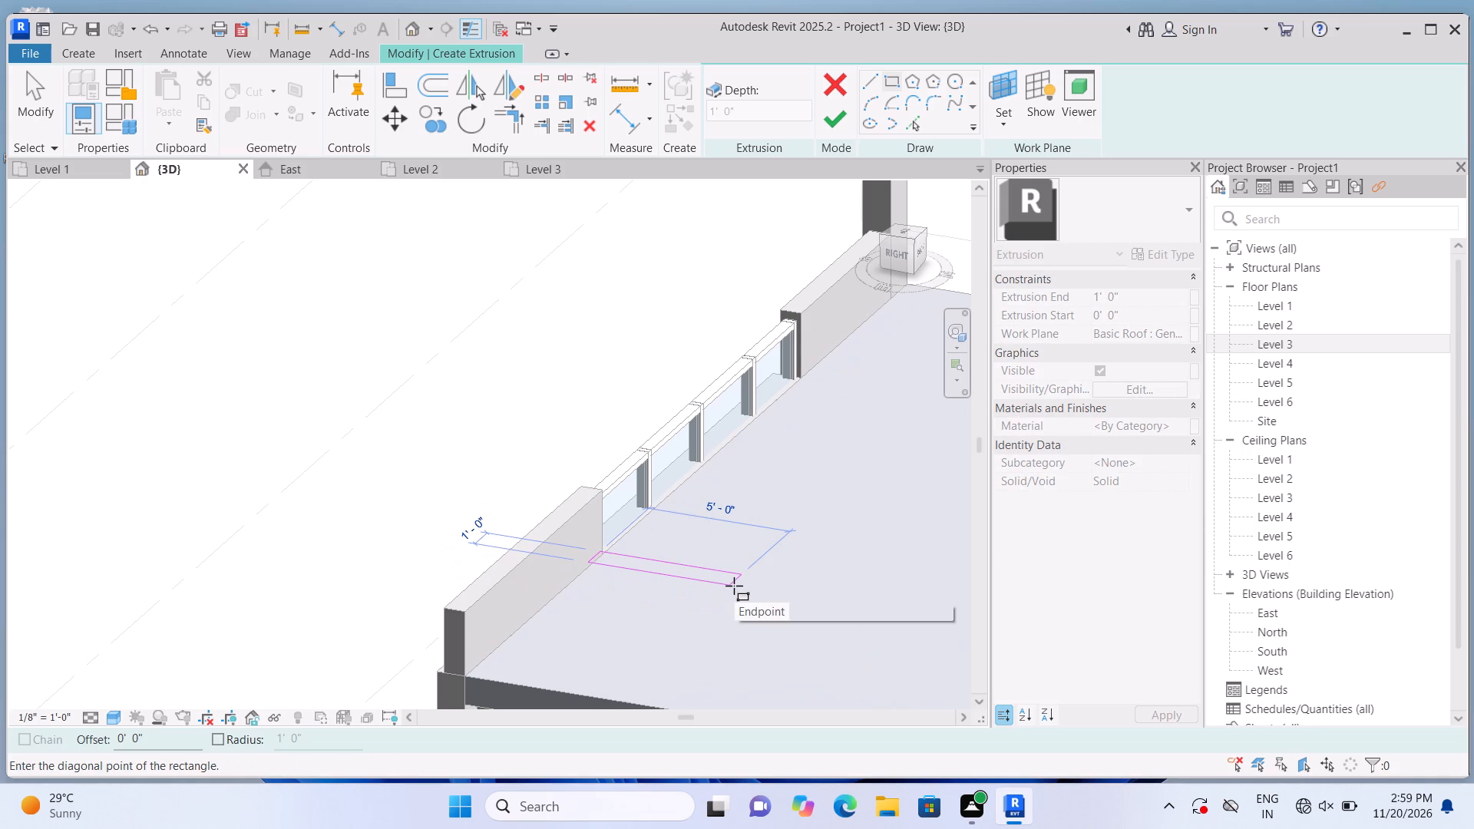
{"action": "key", "text": "Escape"}
{"action": "scroll", "coordinate": [724, 587], "scroll_direction": "up", "scroll_amount": 4}
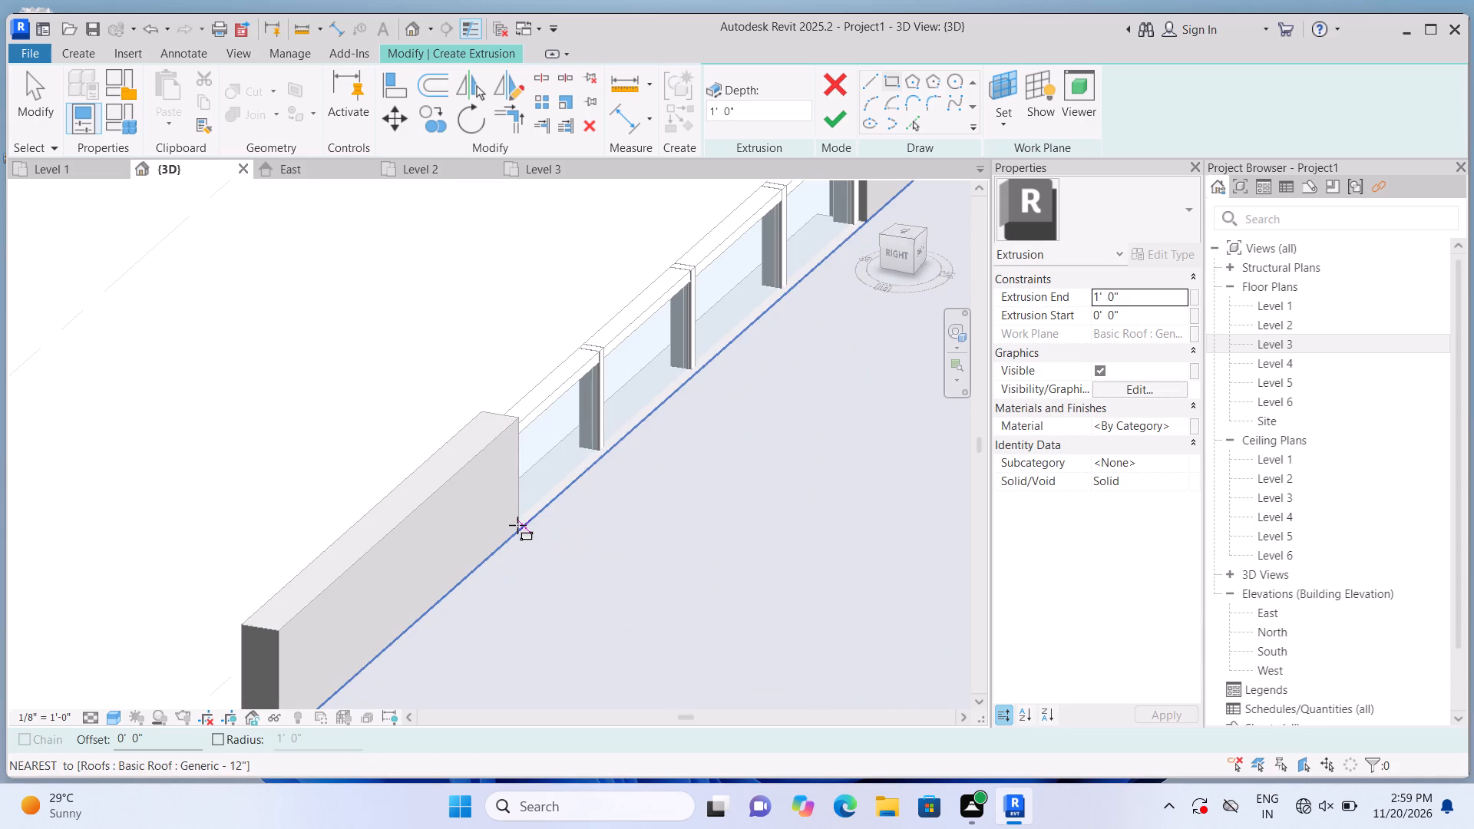
{"action": "left_click", "coordinate": [519, 529]}
{"action": "scroll", "coordinate": [572, 604], "scroll_direction": "down", "scroll_amount": 2}
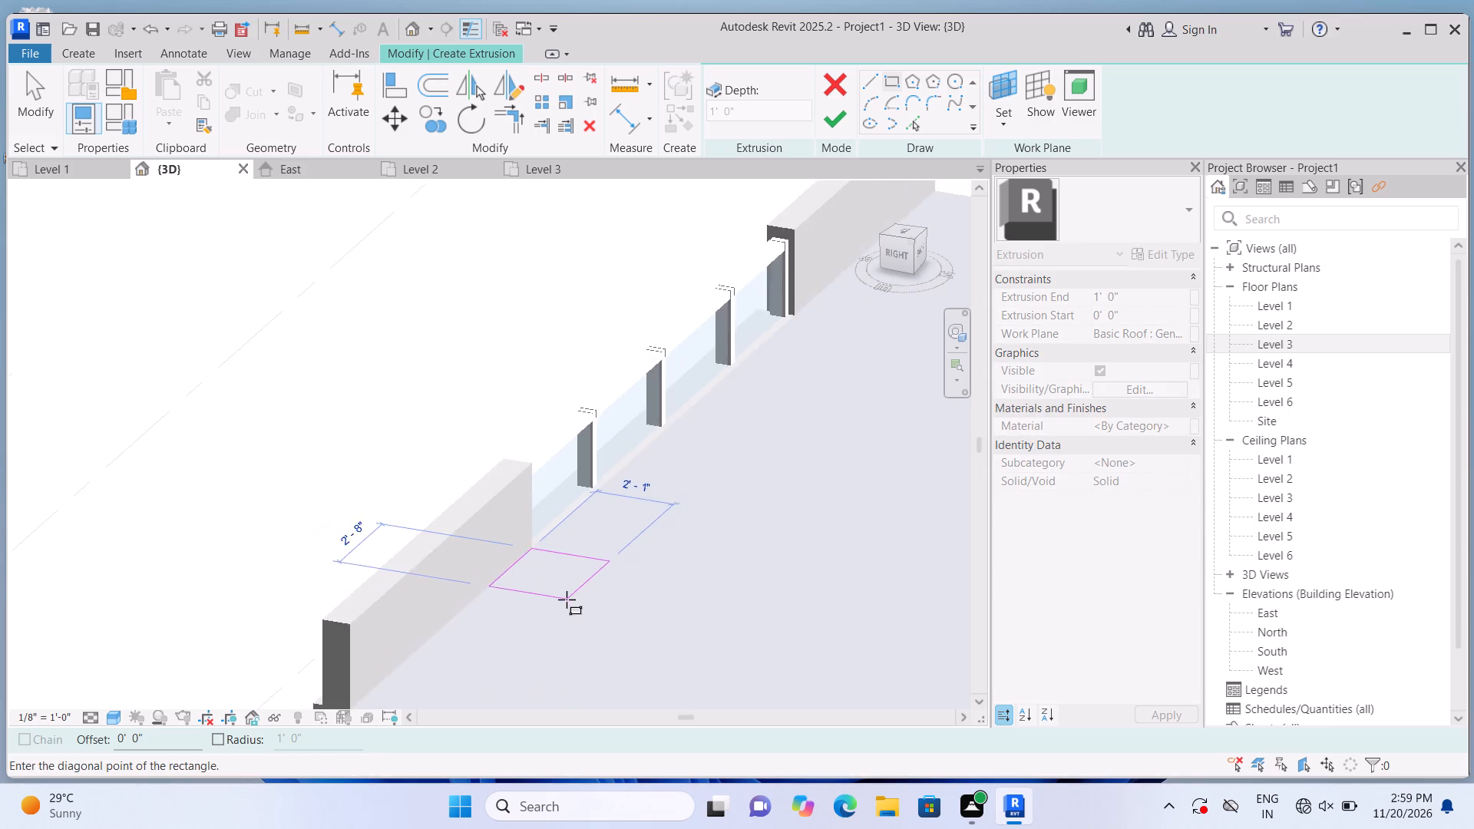
{"action": "scroll", "coordinate": [567, 599], "scroll_direction": "down", "scroll_amount": 2}
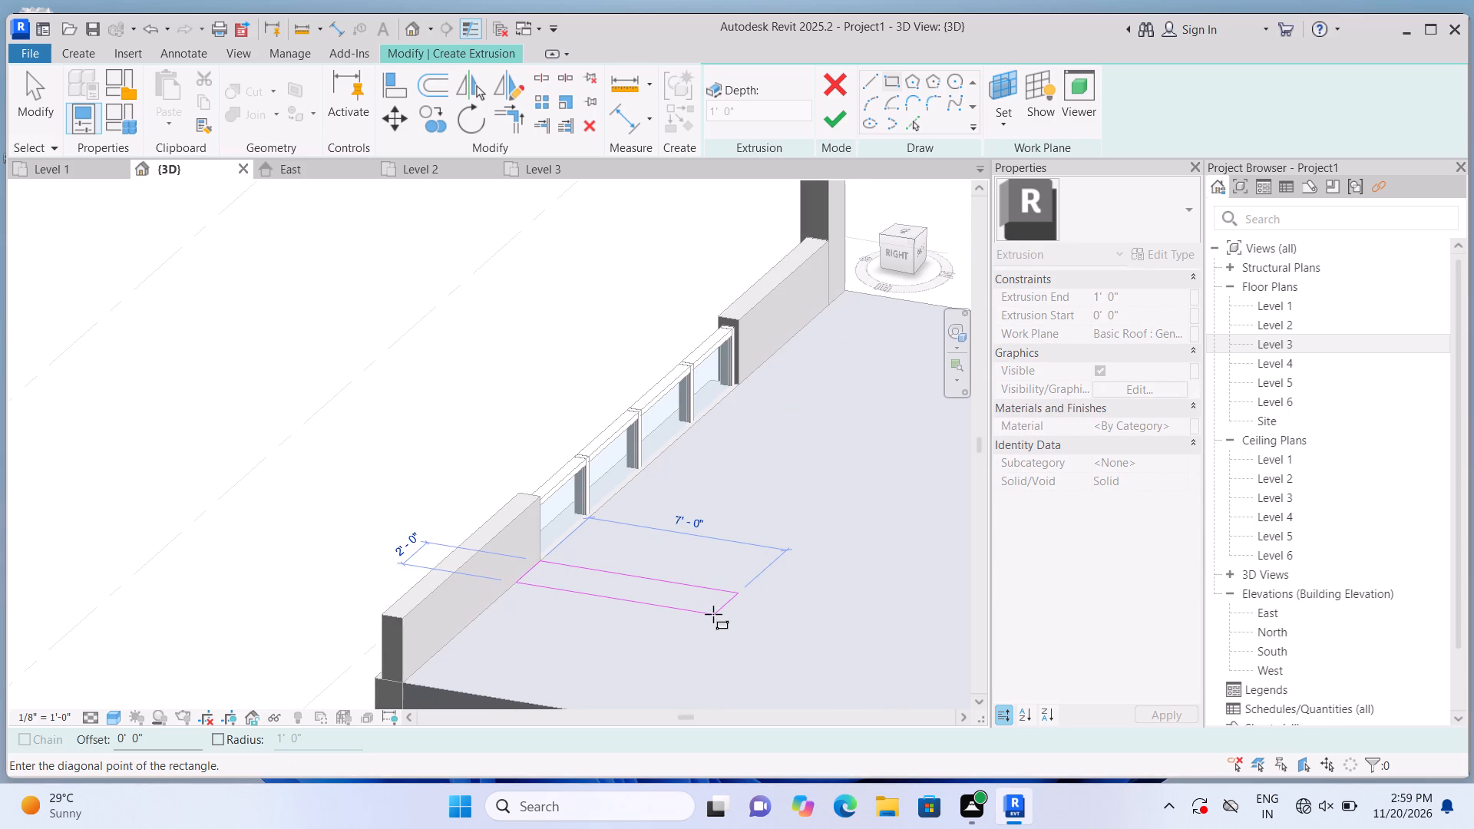
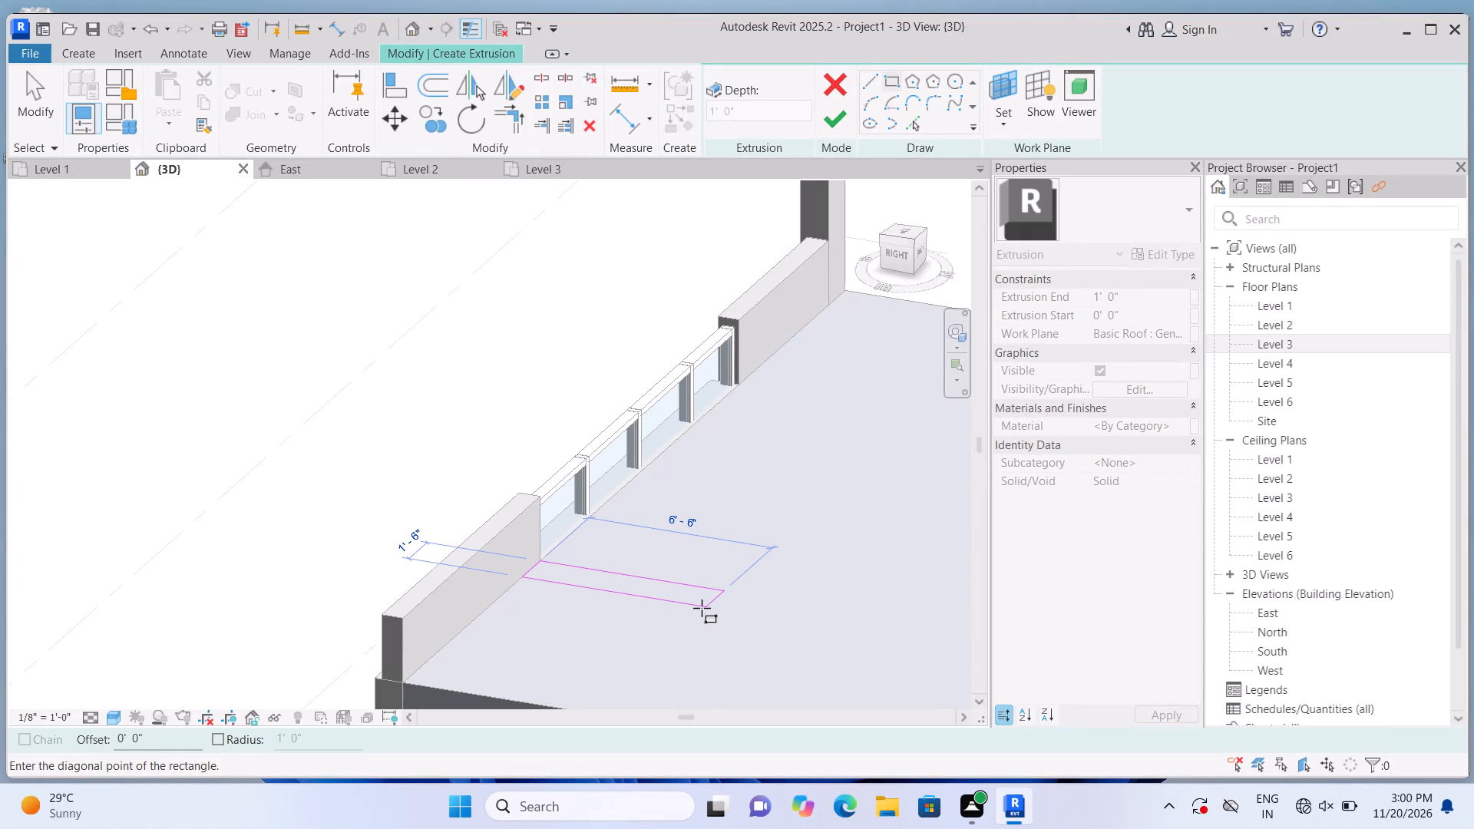
Complete the rectangle at about 6'-6" by 1'-6" beside the glazed railing and finish the extrusion sketch.
{"action": "left_click", "coordinate": [702, 608]}
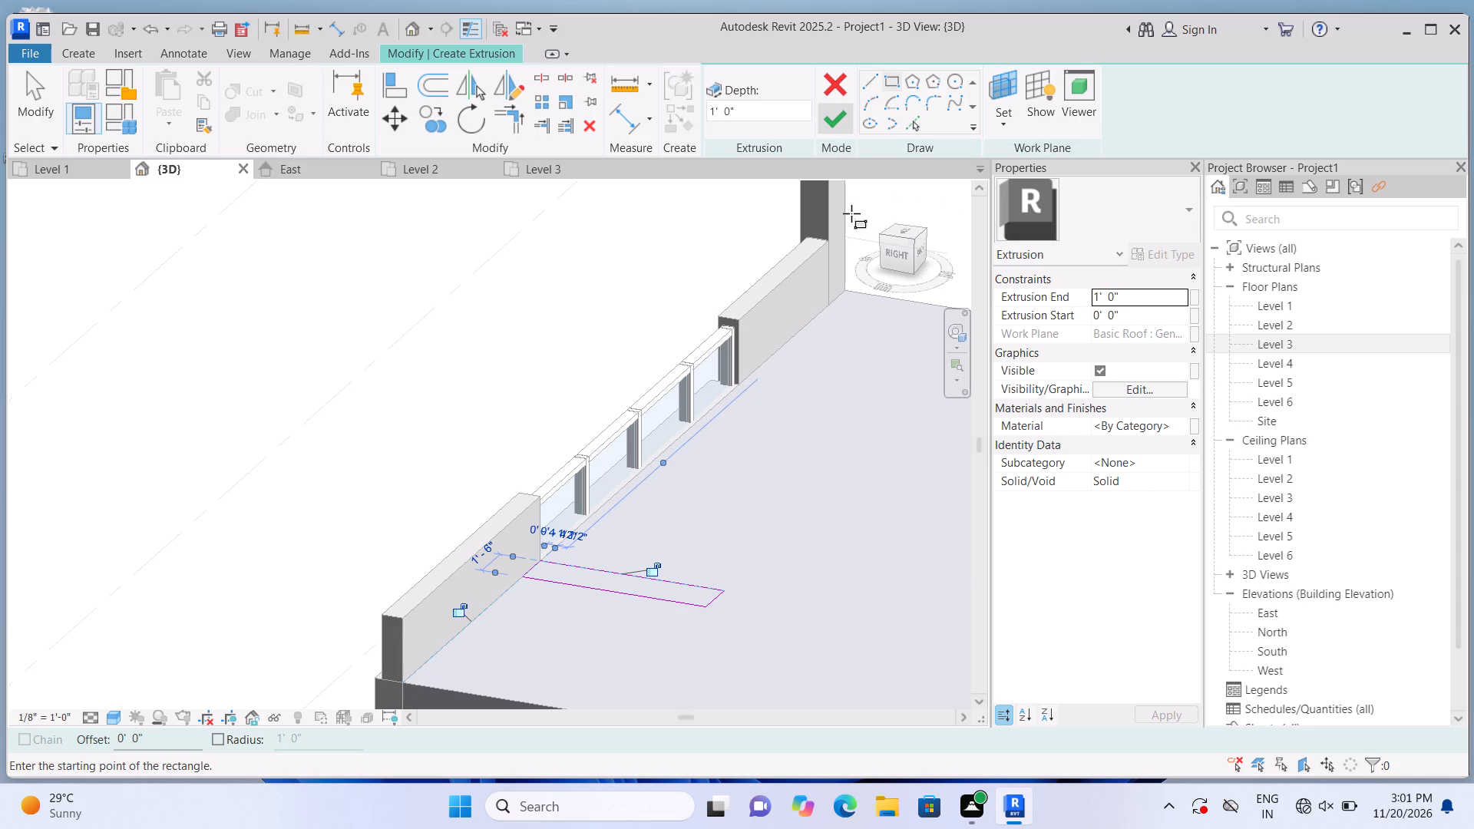
{"action": "left_click", "coordinate": [841, 114]}
Stretch the new extrusion's top face upward to form a tall slab standing on the flat roof.
{"action": "scroll", "coordinate": [721, 374], "scroll_direction": "down", "scroll_amount": 6}
{"action": "scroll", "coordinate": [798, 342], "scroll_direction": "up", "scroll_amount": 1}
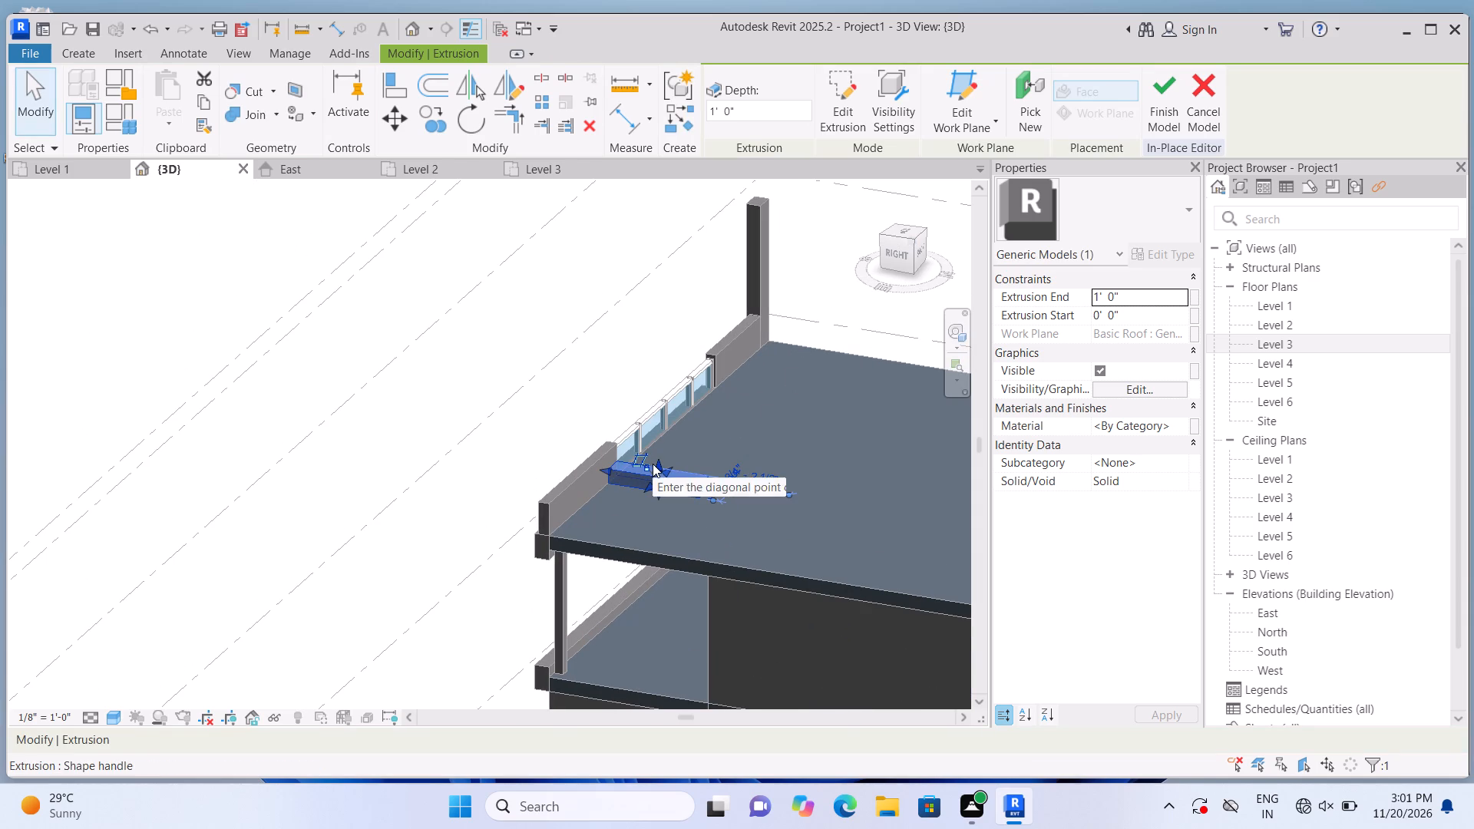
{"action": "left_click_drag", "start_coordinate": [659, 468], "coordinate": [680, 395]}
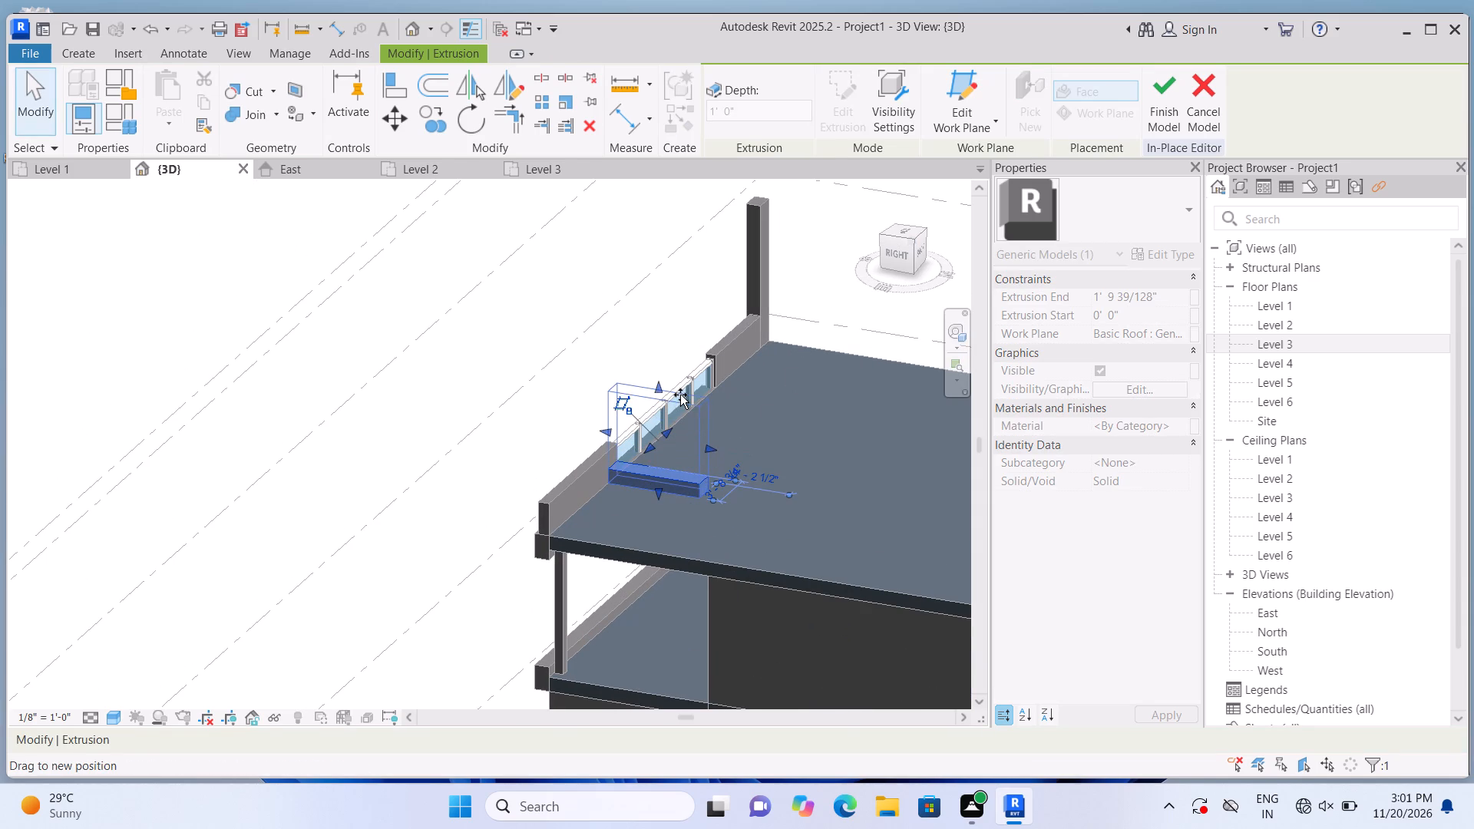
{"action": "left_click_drag", "start_coordinate": [680, 395], "coordinate": [702, 323]}
{"action": "left_click", "coordinate": [569, 389]}
Examine the new roof slab against the facade frame and glazed parapet from the front and left side.
{"action": "scroll", "coordinate": [569, 389], "scroll_direction": "down", "scroll_amount": 2}
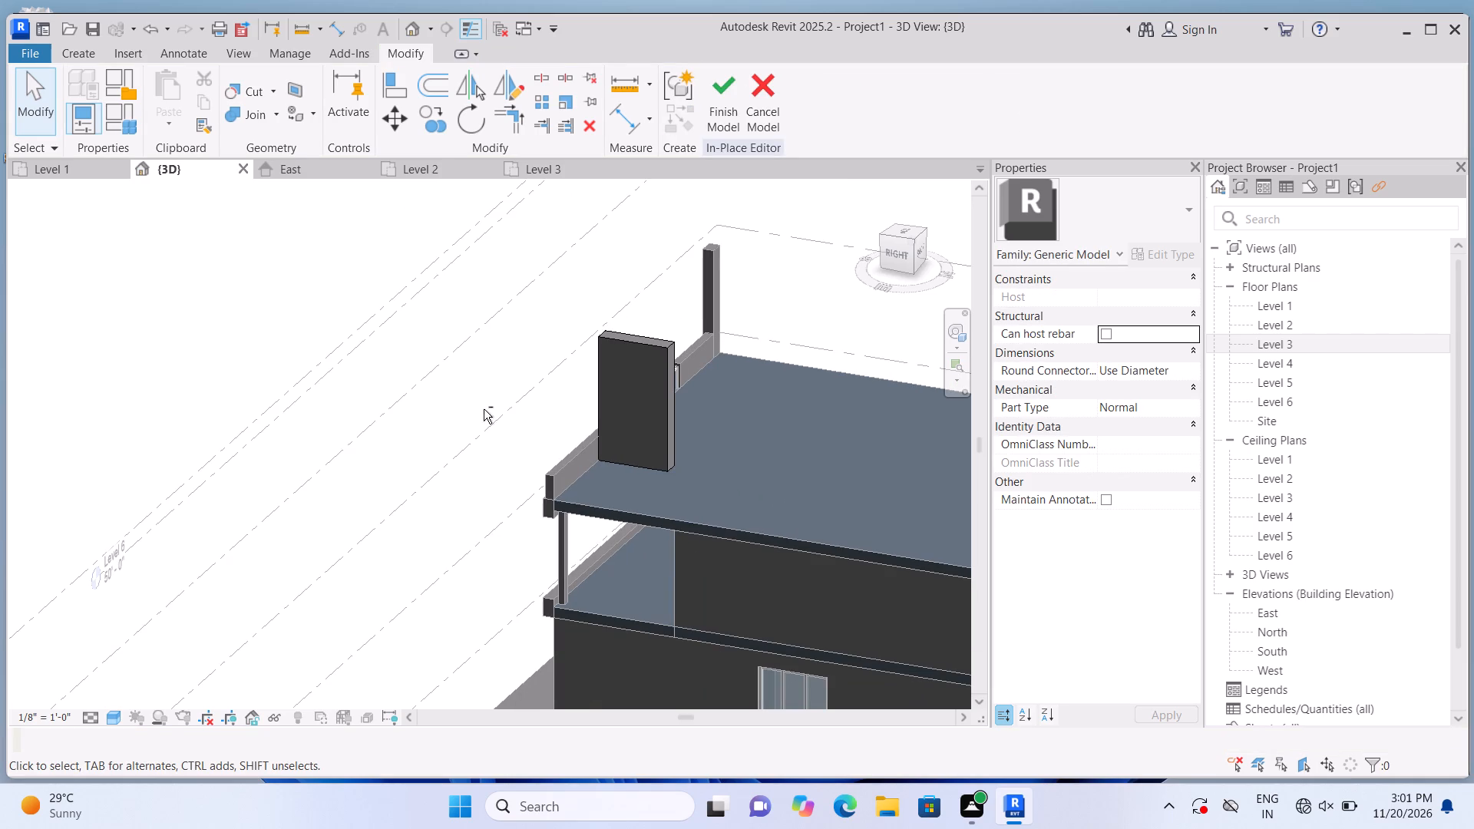
{"action": "middle_click_drag", "start_coordinate": [468, 431], "coordinate": [739, 464], "text": "shift"}
{"action": "middle_click", "coordinate": [739, 464], "text": "shift"}
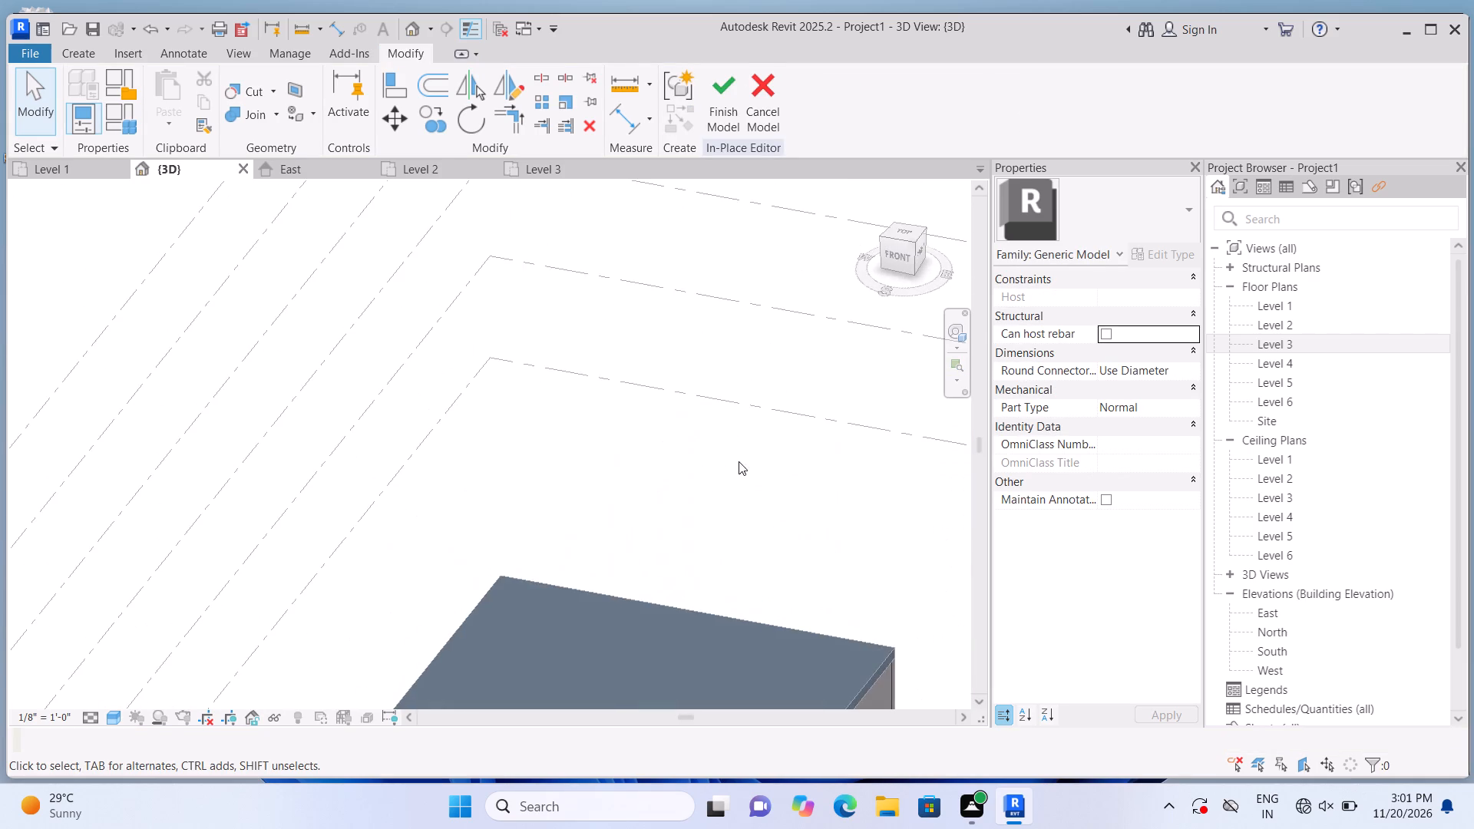
{"action": "scroll", "coordinate": [725, 408], "scroll_direction": "down", "scroll_amount": 10}
{"action": "scroll", "coordinate": [748, 543], "scroll_direction": "up", "scroll_amount": 2}
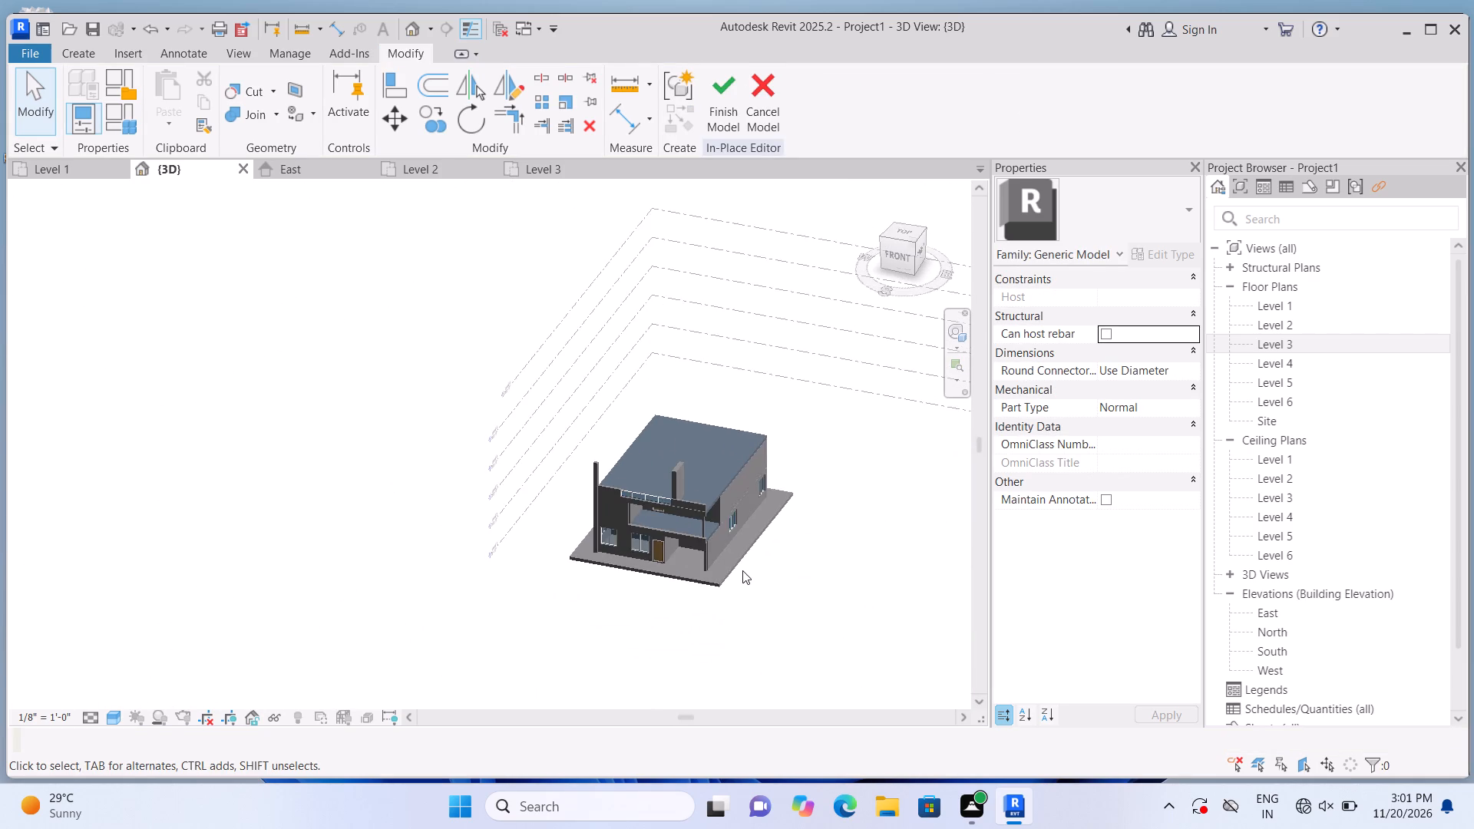
{"action": "scroll", "coordinate": [742, 570], "scroll_direction": "up", "scroll_amount": 5}
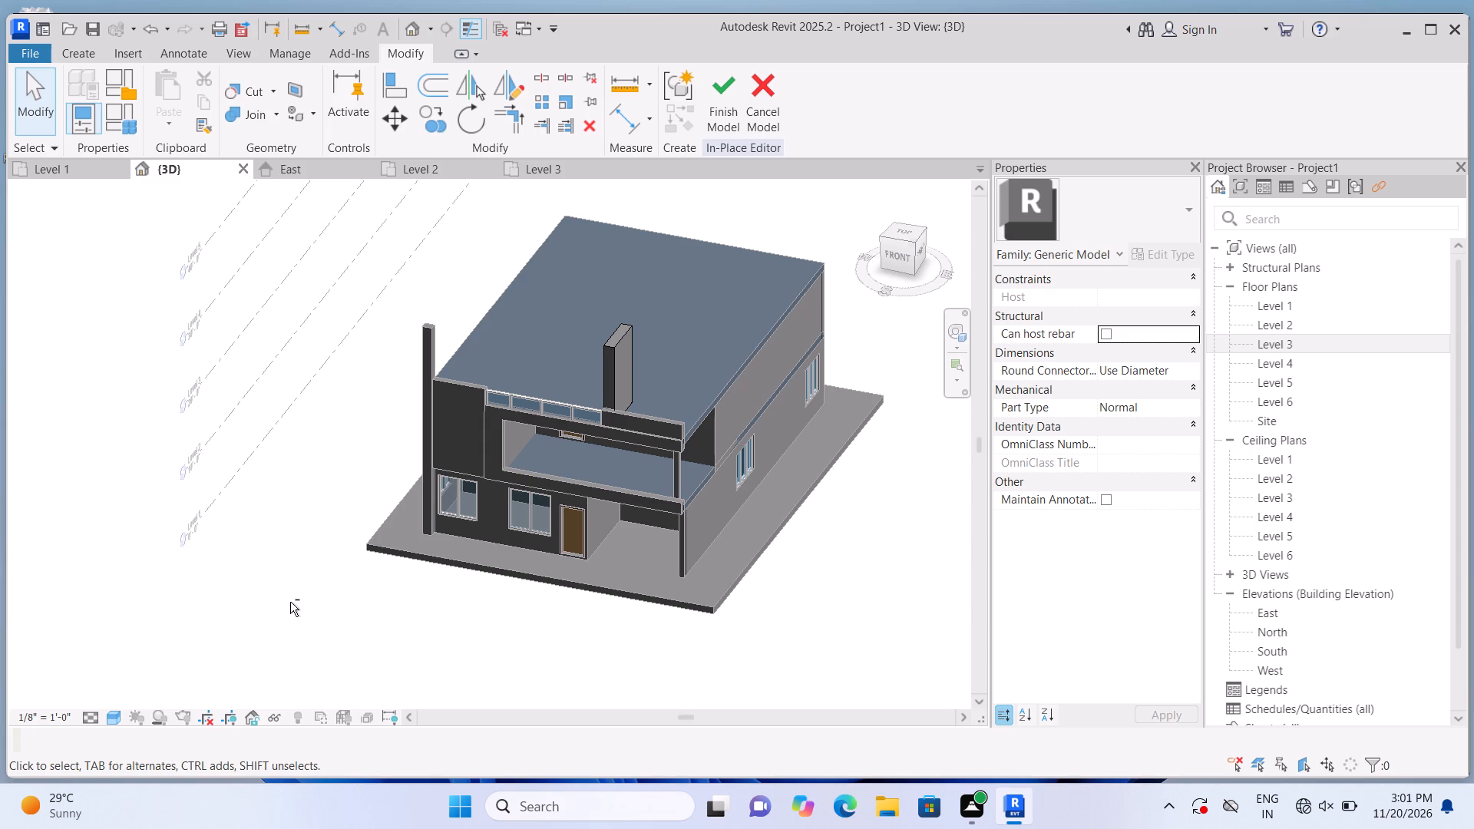
{"action": "middle_click_drag", "start_coordinate": [379, 621], "coordinate": [428, 629], "text": "shift"}
{"action": "middle_click_drag", "start_coordinate": [441, 629], "coordinate": [553, 630], "text": "shift"}
{"action": "scroll", "coordinate": [548, 627], "scroll_direction": "down", "scroll_amount": 6}
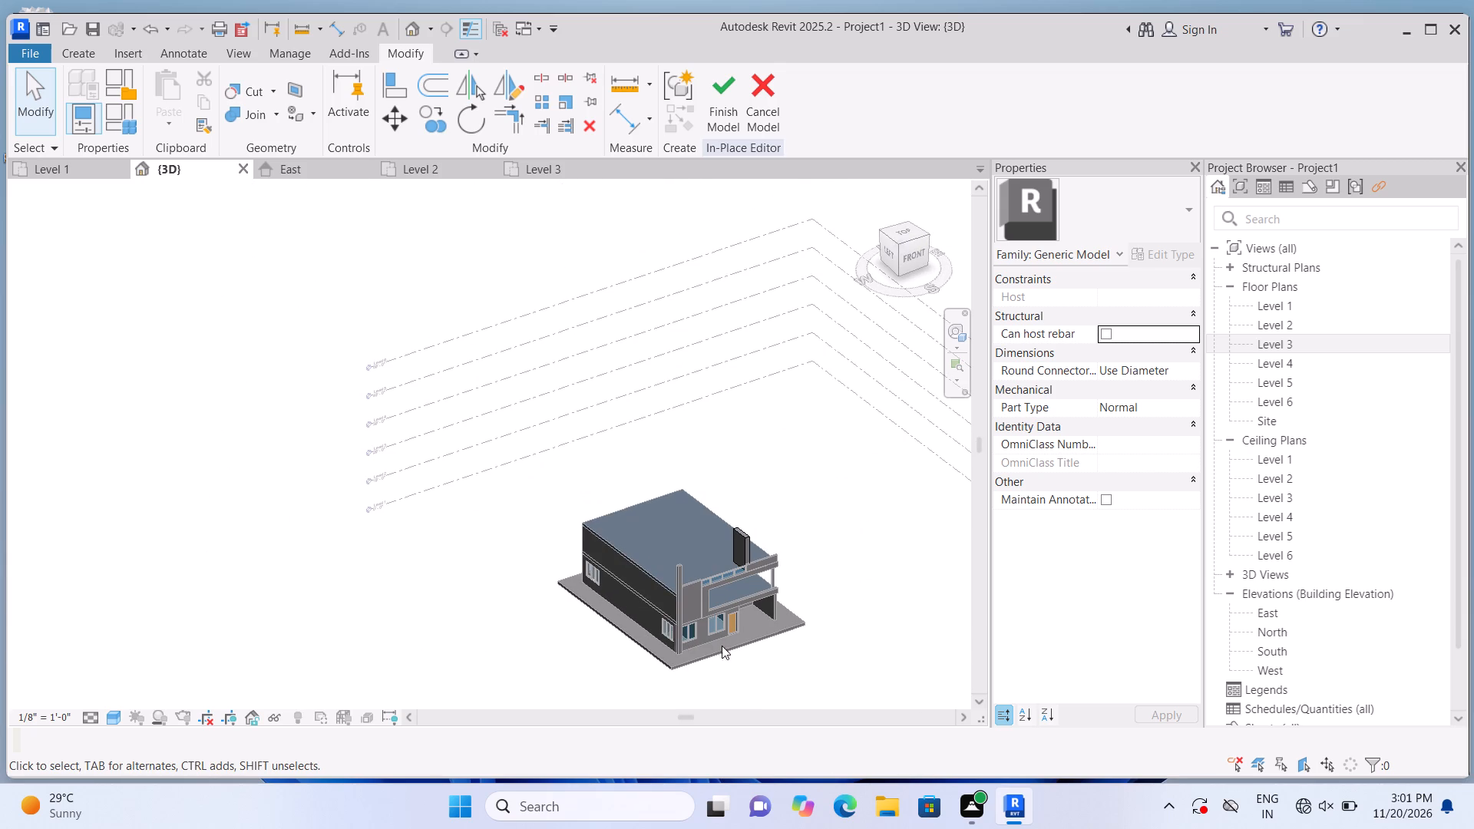
{"action": "scroll", "coordinate": [501, 636], "scroll_direction": "up", "scroll_amount": 1, "text": "shift"}
{"action": "scroll", "coordinate": [571, 652], "scroll_direction": "up", "scroll_amount": 2, "text": "shift"}
{"action": "scroll", "coordinate": [561, 646], "scroll_direction": "up", "scroll_amount": 3}
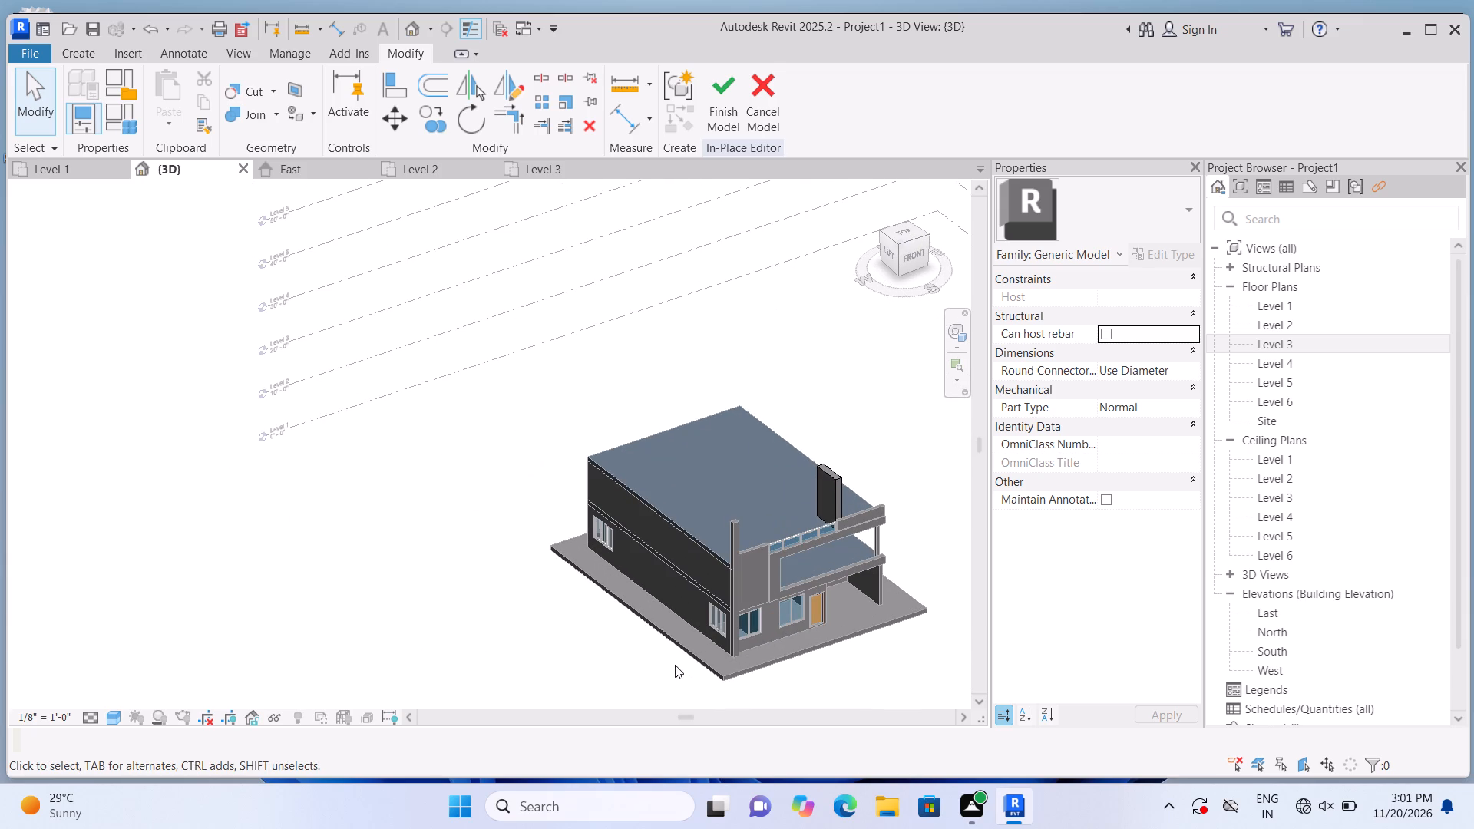
{"action": "scroll", "coordinate": [723, 651], "scroll_direction": "down", "scroll_amount": 2}
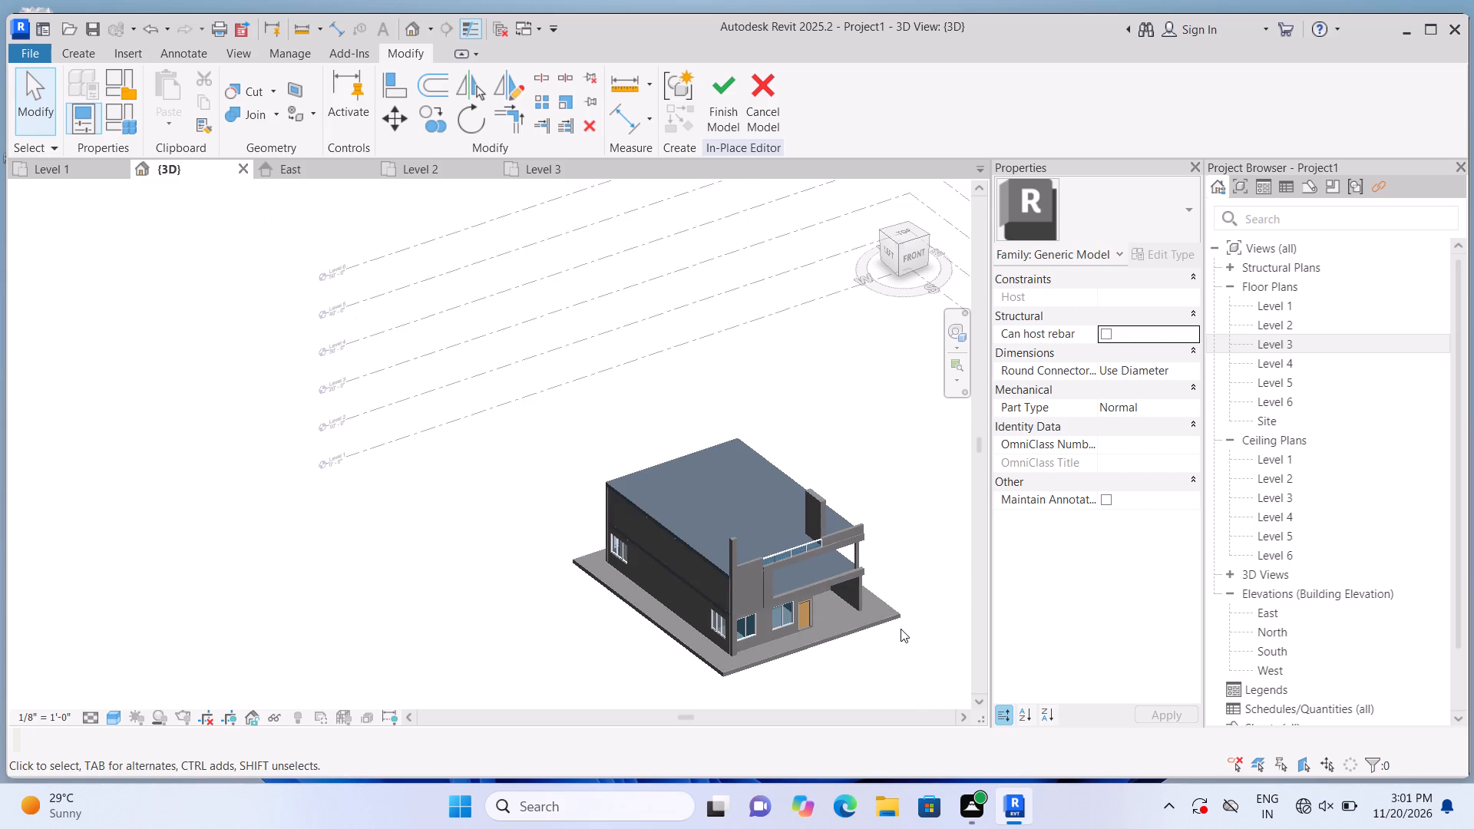
{"action": "scroll", "coordinate": [901, 631], "scroll_direction": "up", "scroll_amount": 4}
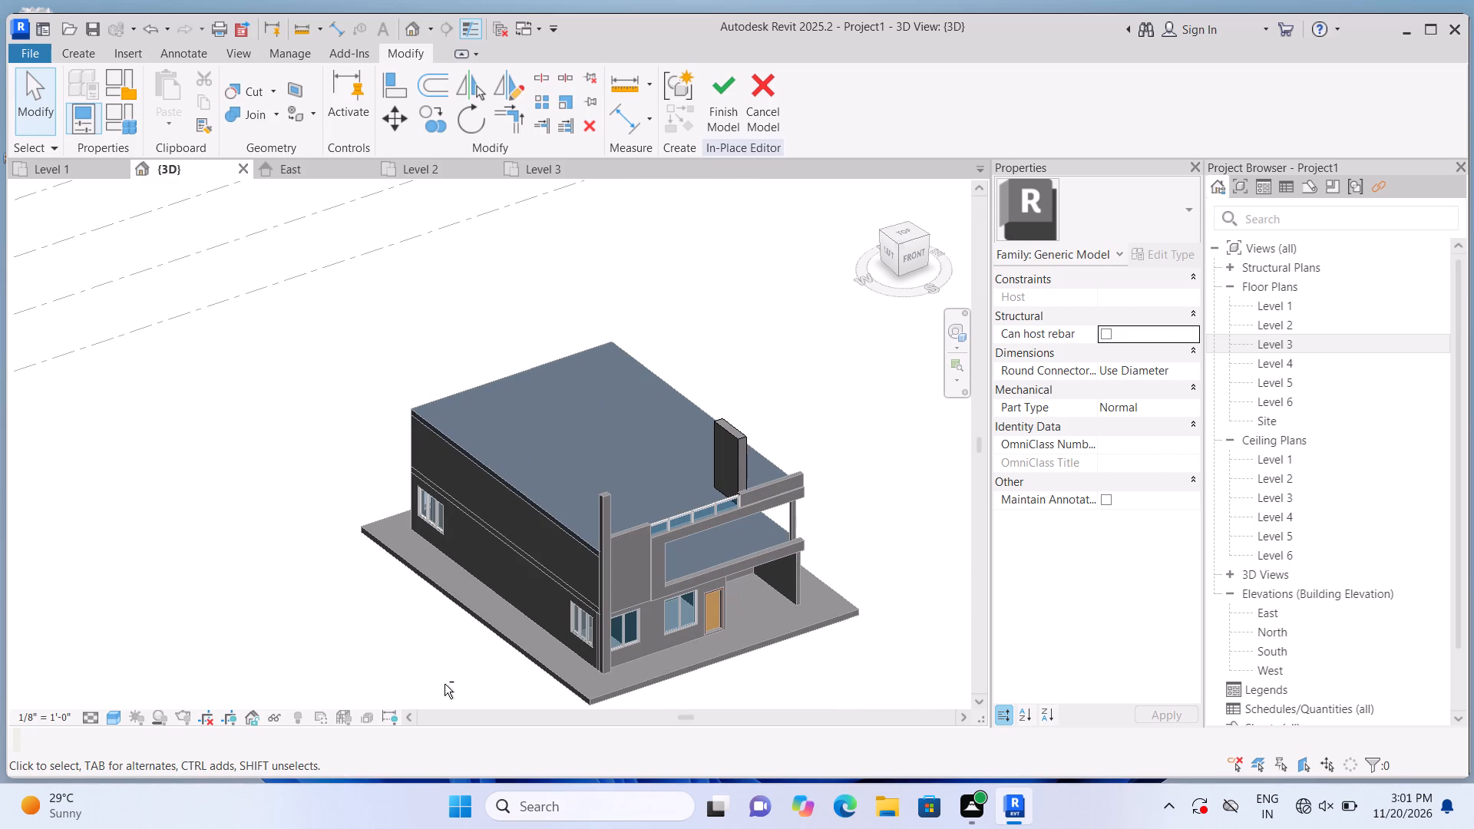
{"action": "scroll", "coordinate": [606, 657], "scroll_direction": "down", "scroll_amount": 3}
{"action": "scroll", "coordinate": [665, 699], "scroll_direction": "up", "scroll_amount": 4}
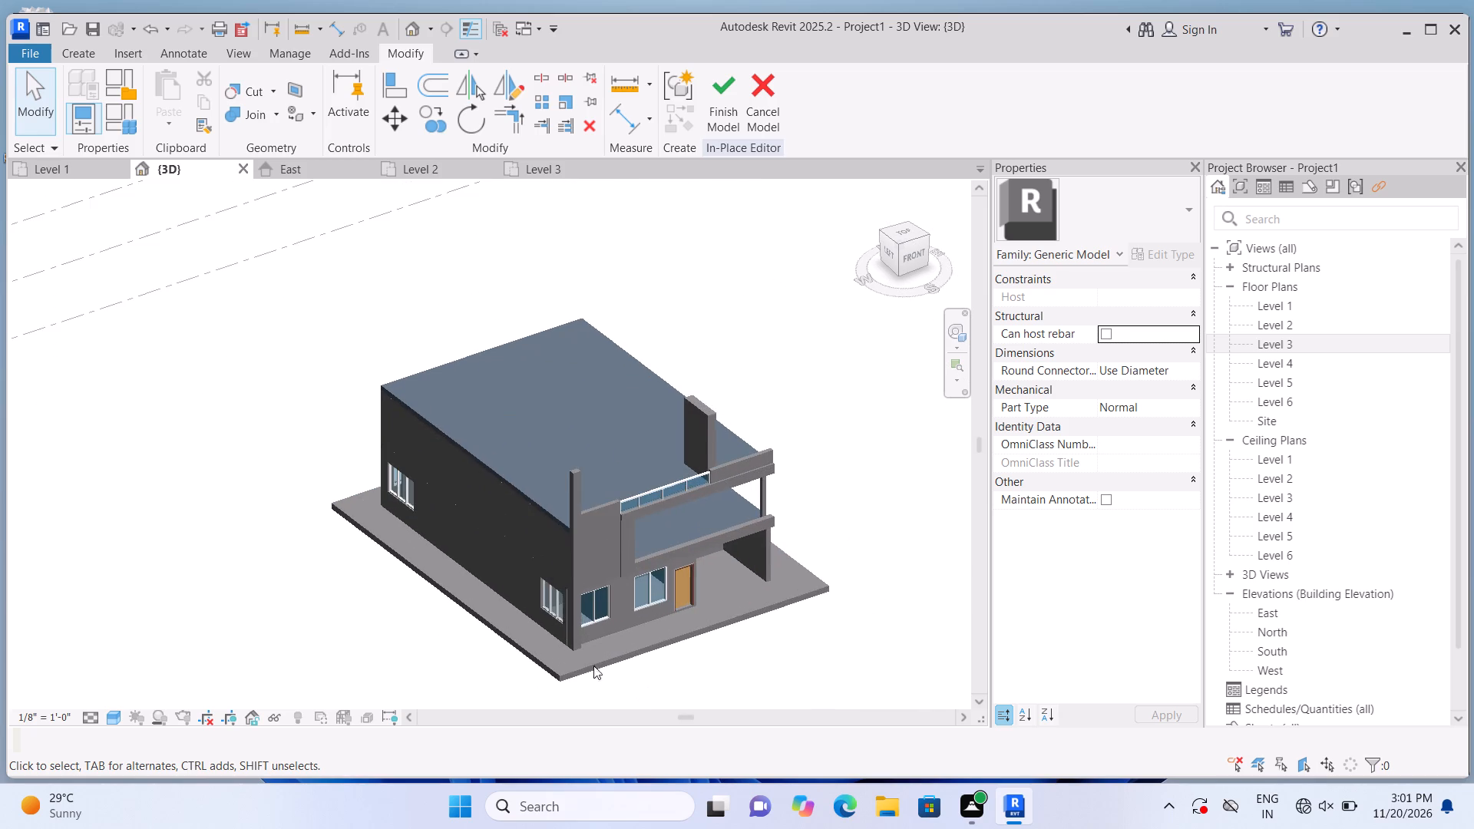
{"action": "scroll", "coordinate": [547, 642], "scroll_direction": "up", "scroll_amount": 1}
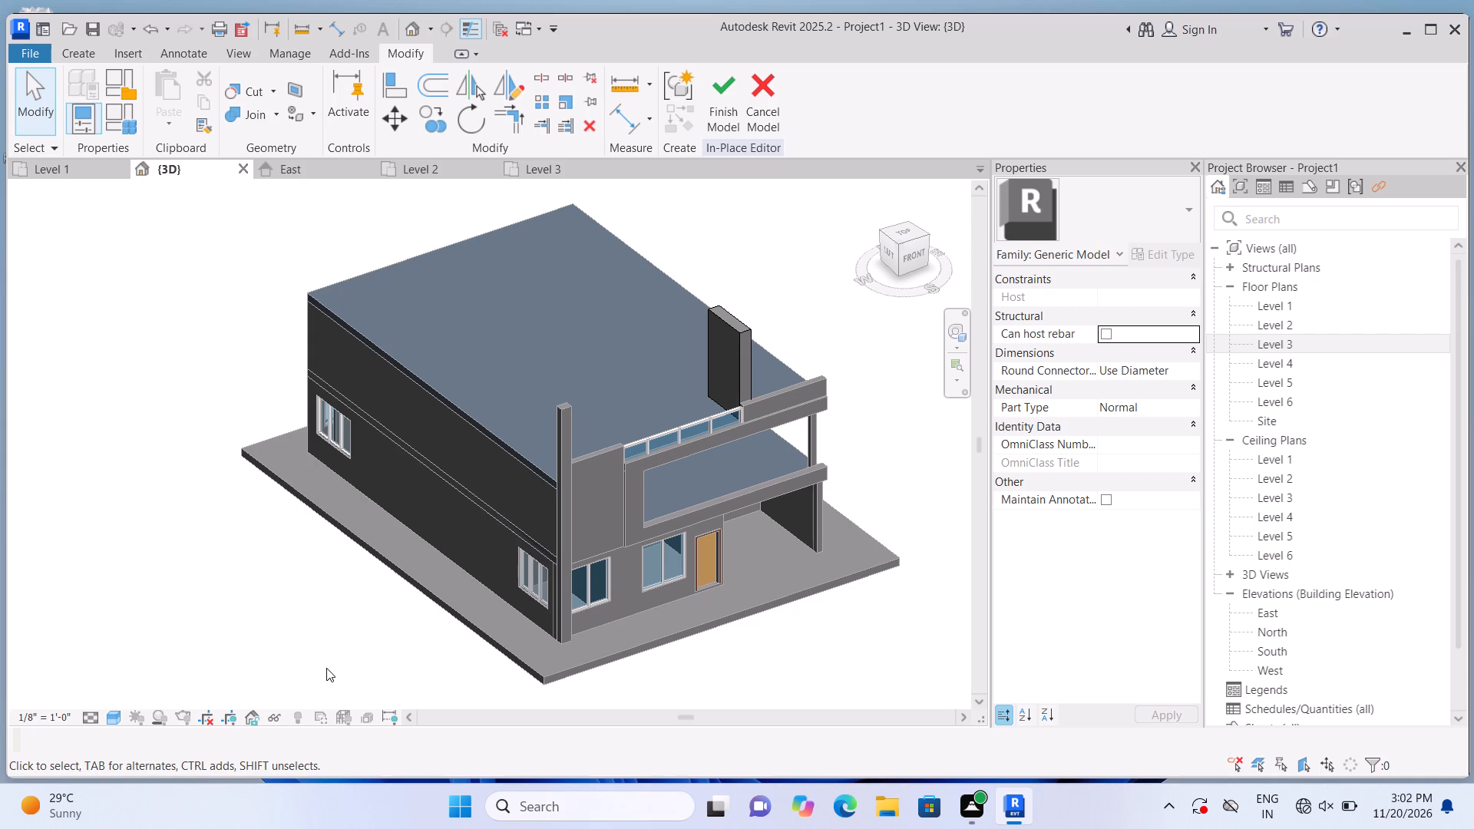
{"action": "scroll", "coordinate": [359, 632], "scroll_direction": "up", "scroll_amount": 1}
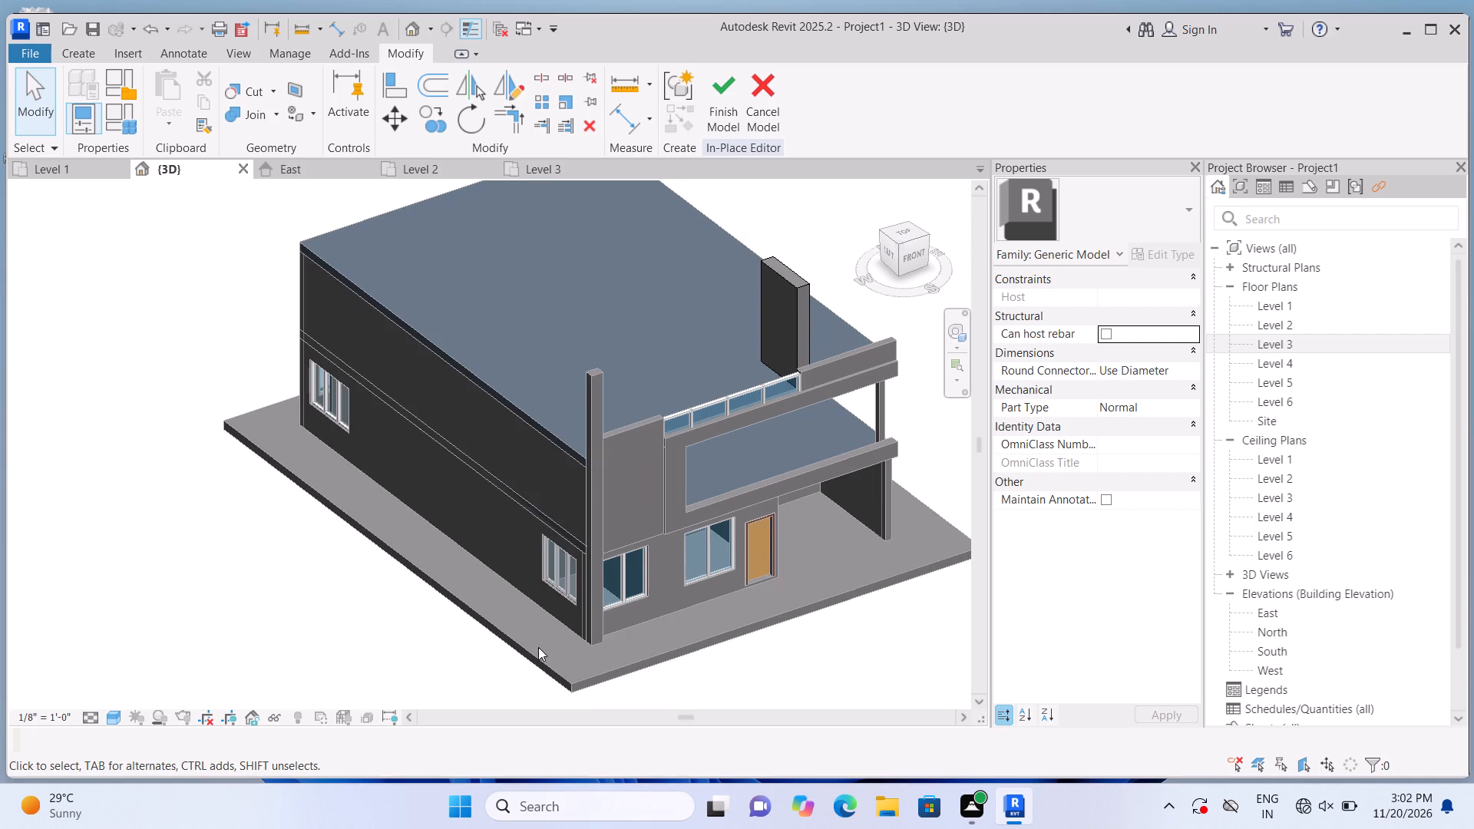
{"action": "scroll", "coordinate": [534, 600], "scroll_direction": "down", "scroll_amount": 3}
{"action": "scroll", "coordinate": [529, 677], "scroll_direction": "up", "scroll_amount": 2}
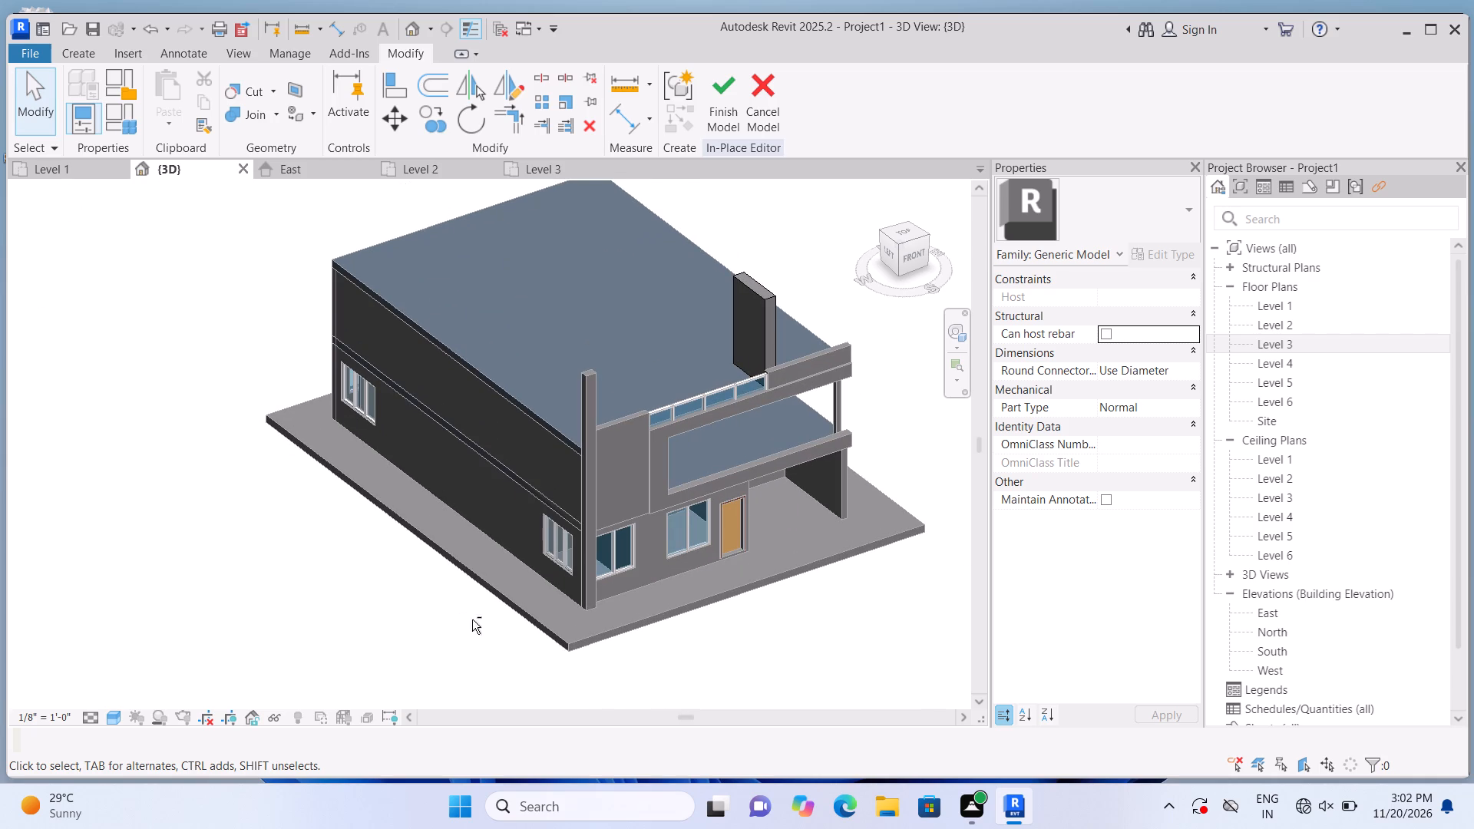
{"action": "scroll", "coordinate": [603, 606], "scroll_direction": "up", "scroll_amount": 1, "text": "shift"}
{"action": "scroll", "coordinate": [663, 579], "scroll_direction": "up", "scroll_amount": 1}
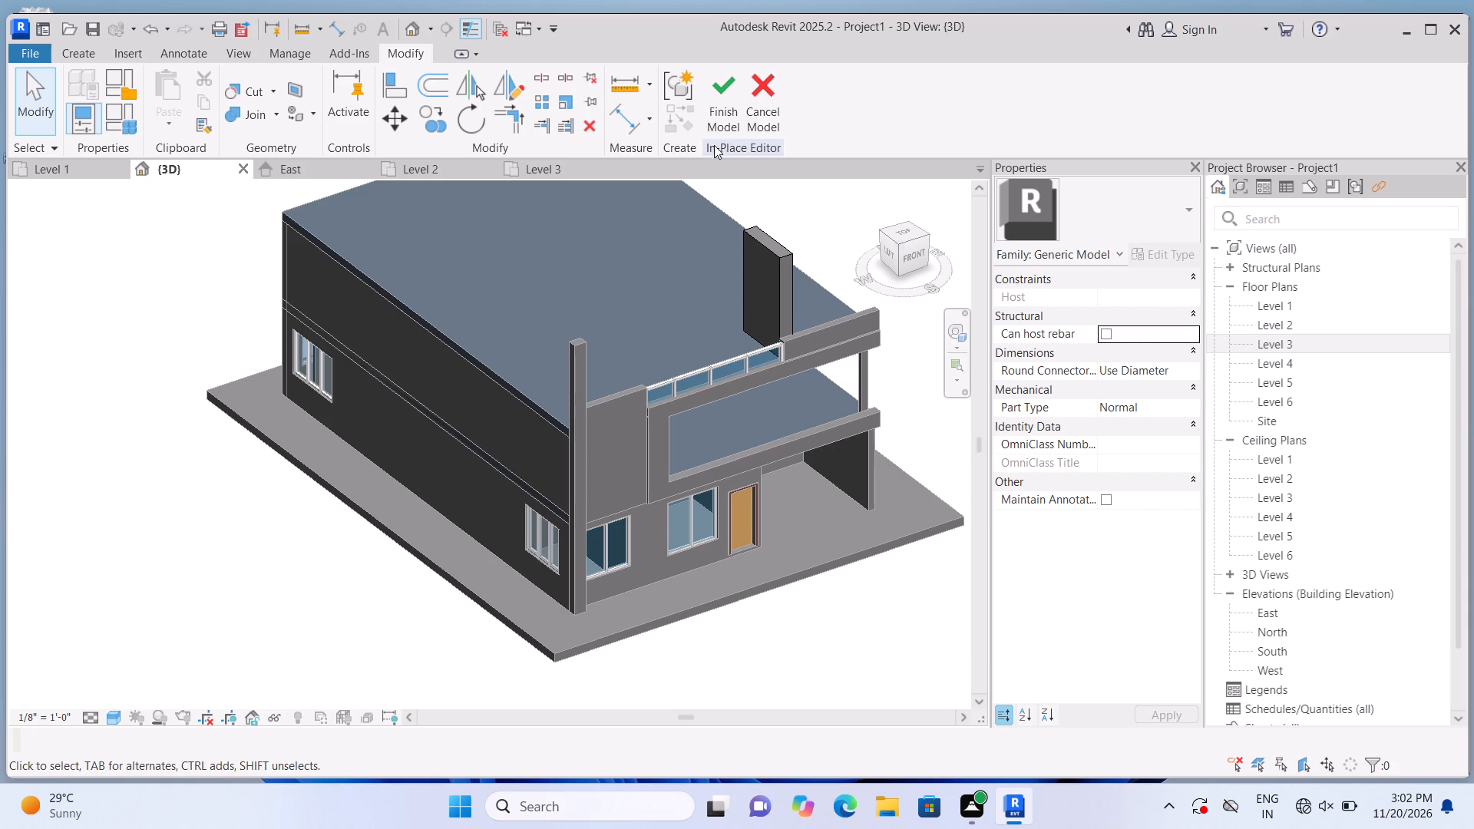
Finish the in-place model containing the tall roof slab.
{"action": "left_click", "coordinate": [718, 123]}
Examine the building's left side and the roof area between the tall slab and the facade's corner post.
{"action": "middle_click_drag", "start_coordinate": [336, 623], "coordinate": [525, 612], "text": "shift"}
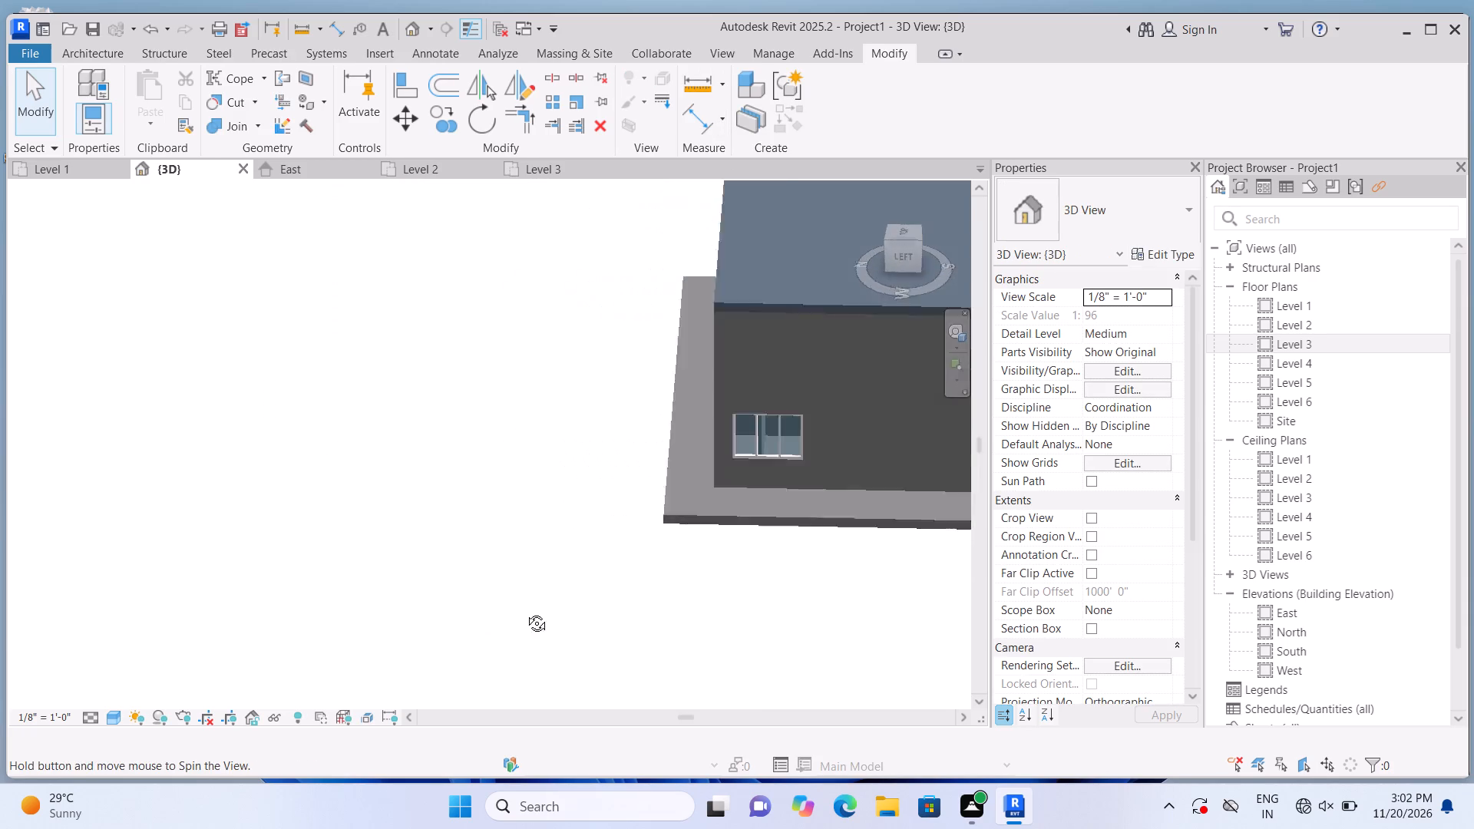
{"action": "middle_click_drag", "start_coordinate": [525, 612], "coordinate": [526, 612], "text": "shift"}
{"action": "scroll", "coordinate": [527, 612], "scroll_direction": "down", "scroll_amount": 9}
{"action": "scroll", "coordinate": [745, 537], "scroll_direction": "up", "scroll_amount": 4}
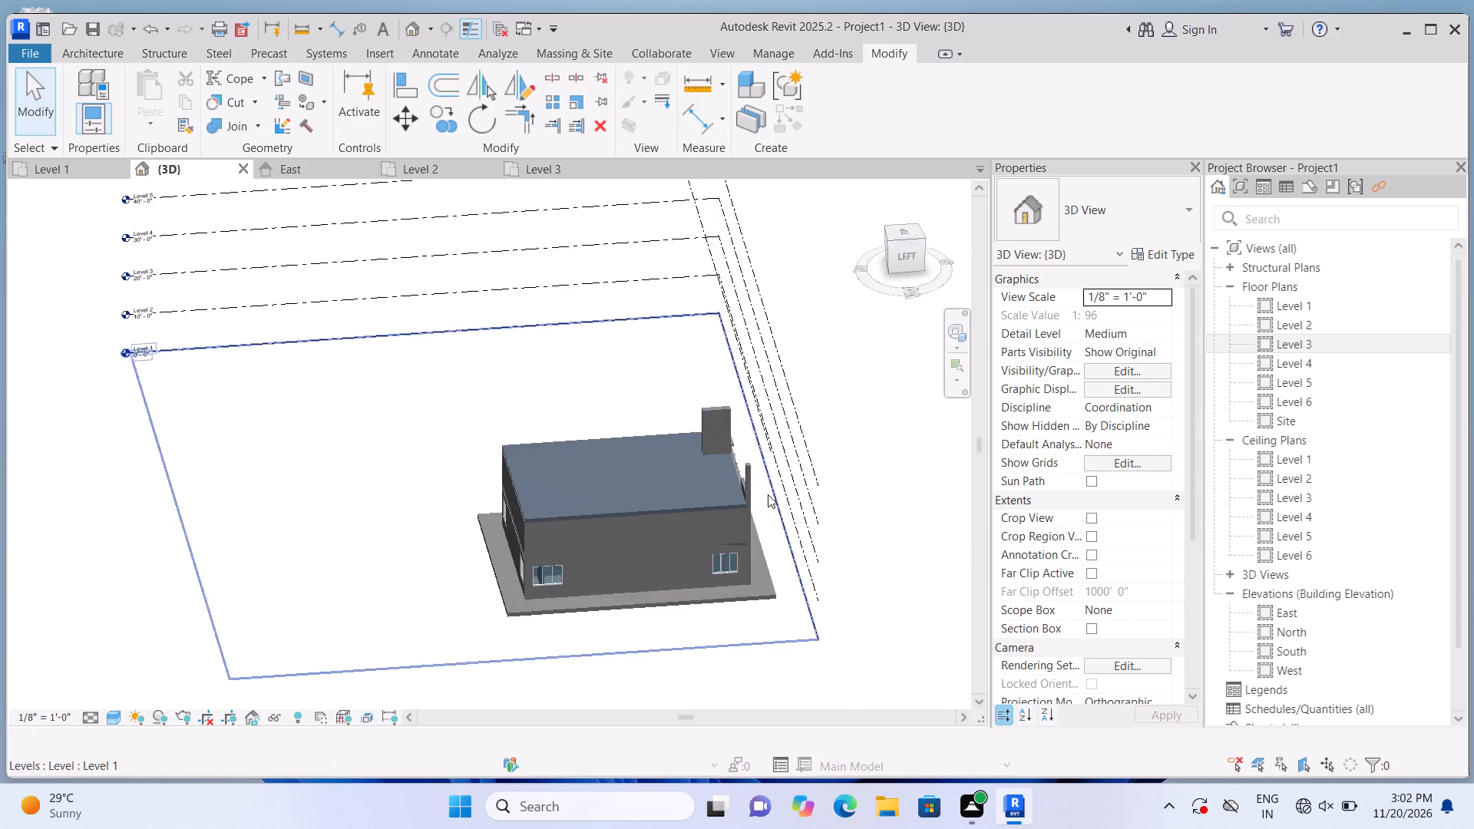
{"action": "scroll", "coordinate": [768, 494], "scroll_direction": "up", "scroll_amount": 7}
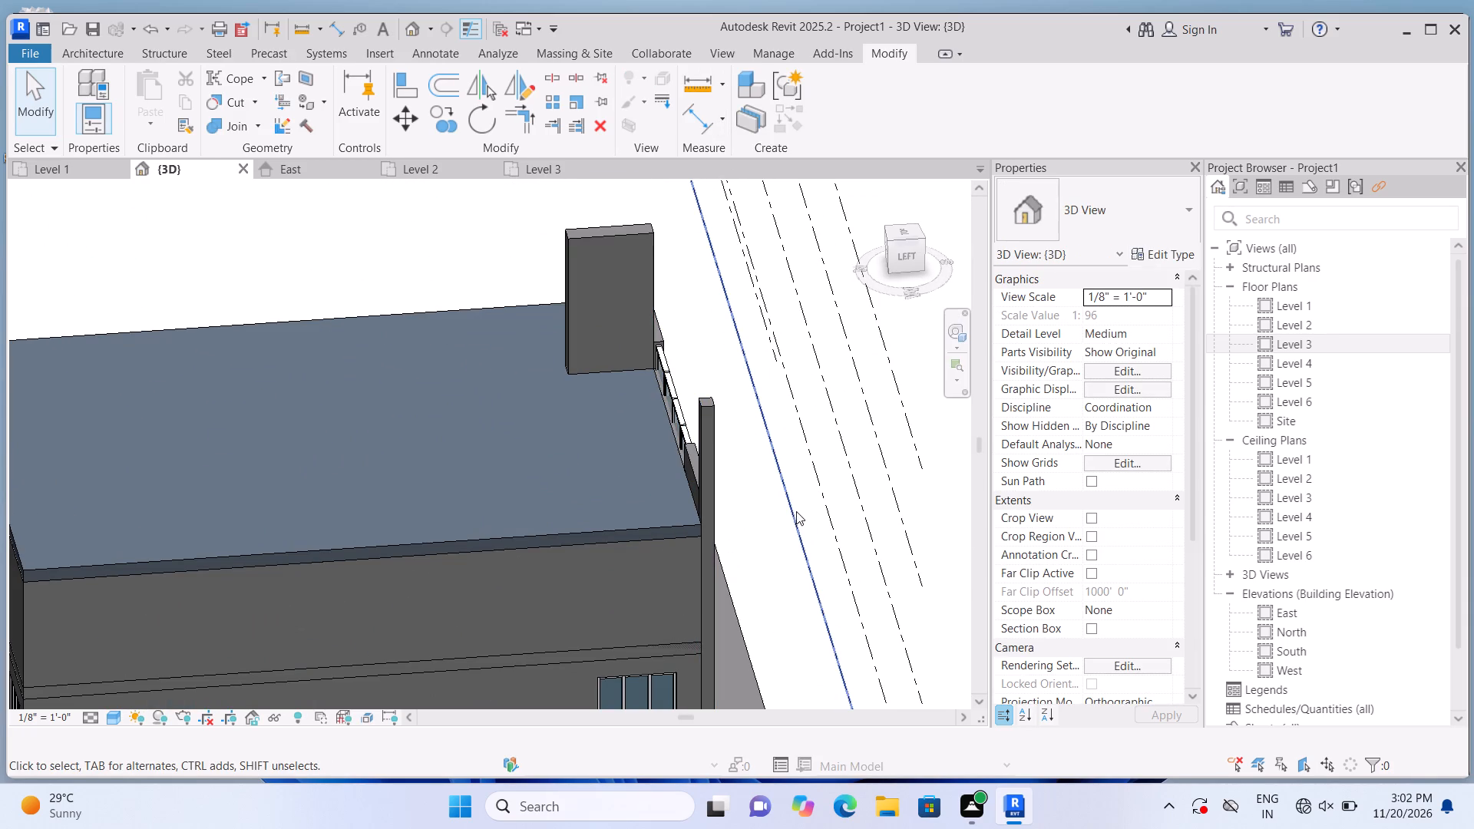
{"action": "middle_click_drag", "start_coordinate": [792, 513], "coordinate": [722, 557], "text": "shift"}
{"action": "scroll", "coordinate": [772, 500], "scroll_direction": "down", "scroll_amount": 5}
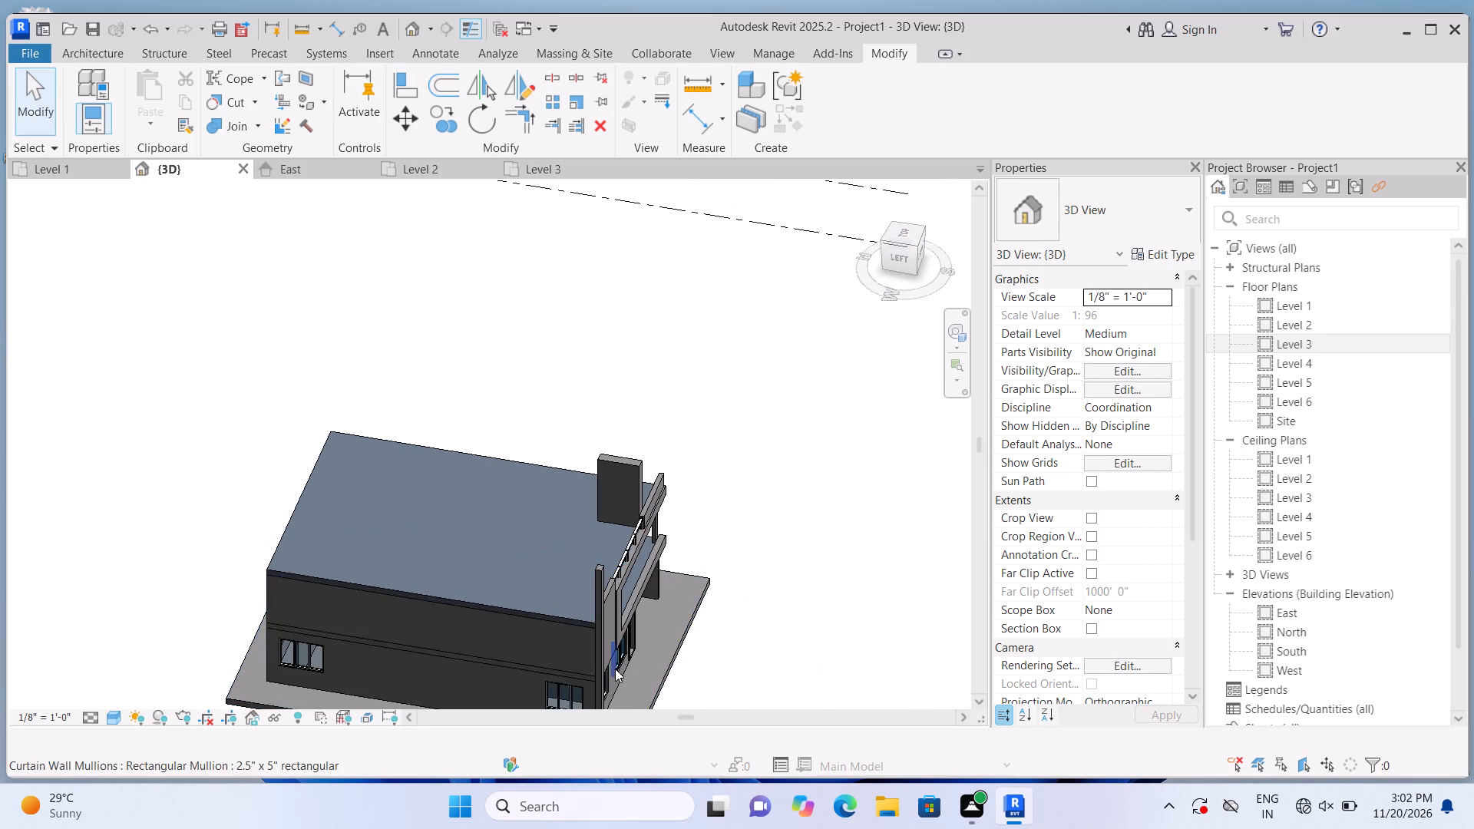
{"action": "scroll", "coordinate": [474, 634], "scroll_direction": "up", "scroll_amount": 1, "text": "shift"}
{"action": "scroll", "coordinate": [627, 560], "scroll_direction": "down", "scroll_amount": 4}
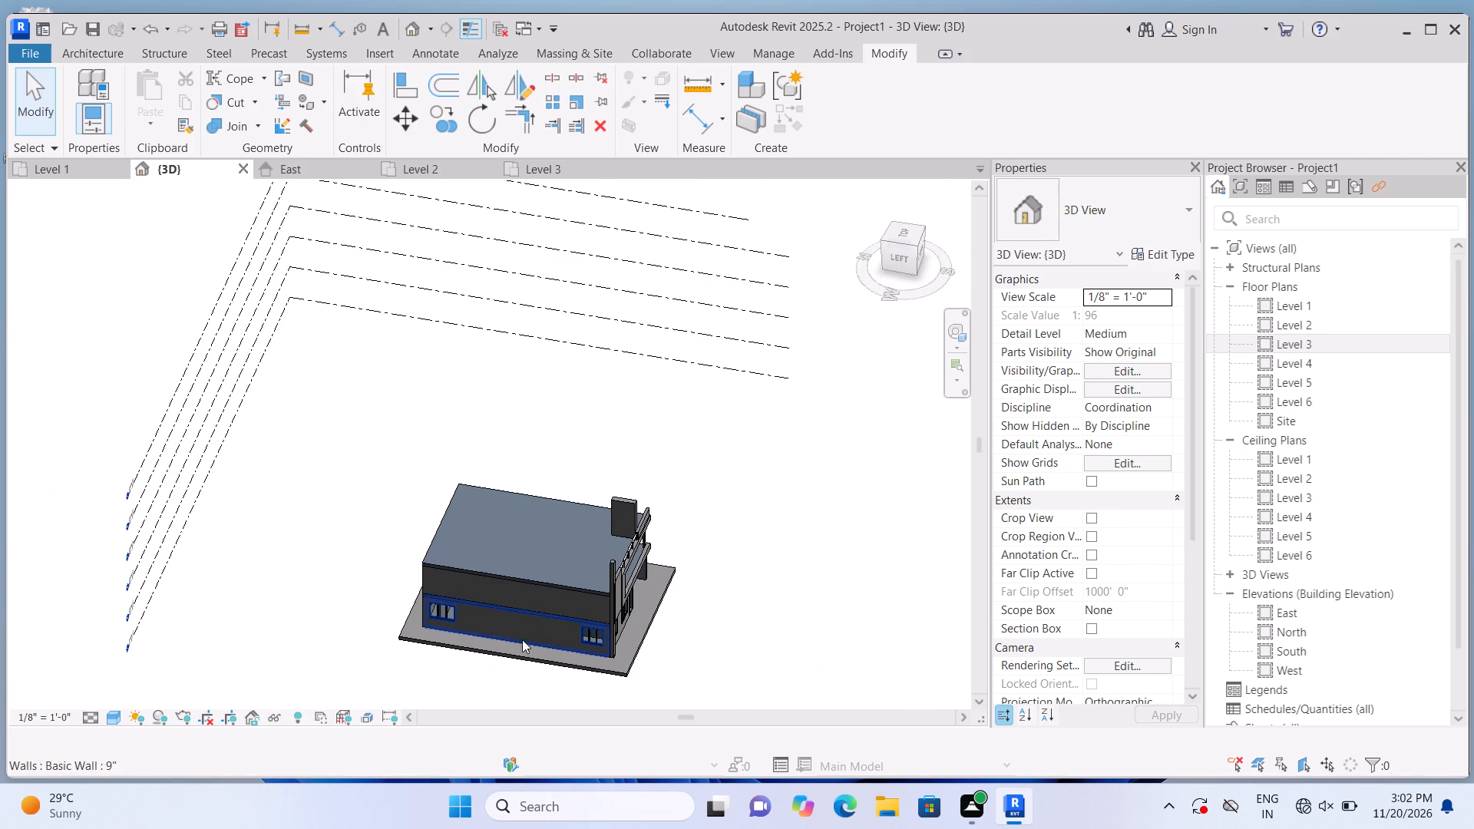
{"action": "left_click_drag", "start_coordinate": [423, 669], "coordinate": [547, 670], "text": "shift"}
{"action": "left_click", "coordinate": [547, 670], "text": "shift"}
{"action": "scroll", "coordinate": [592, 656], "scroll_direction": "up", "scroll_amount": 3}
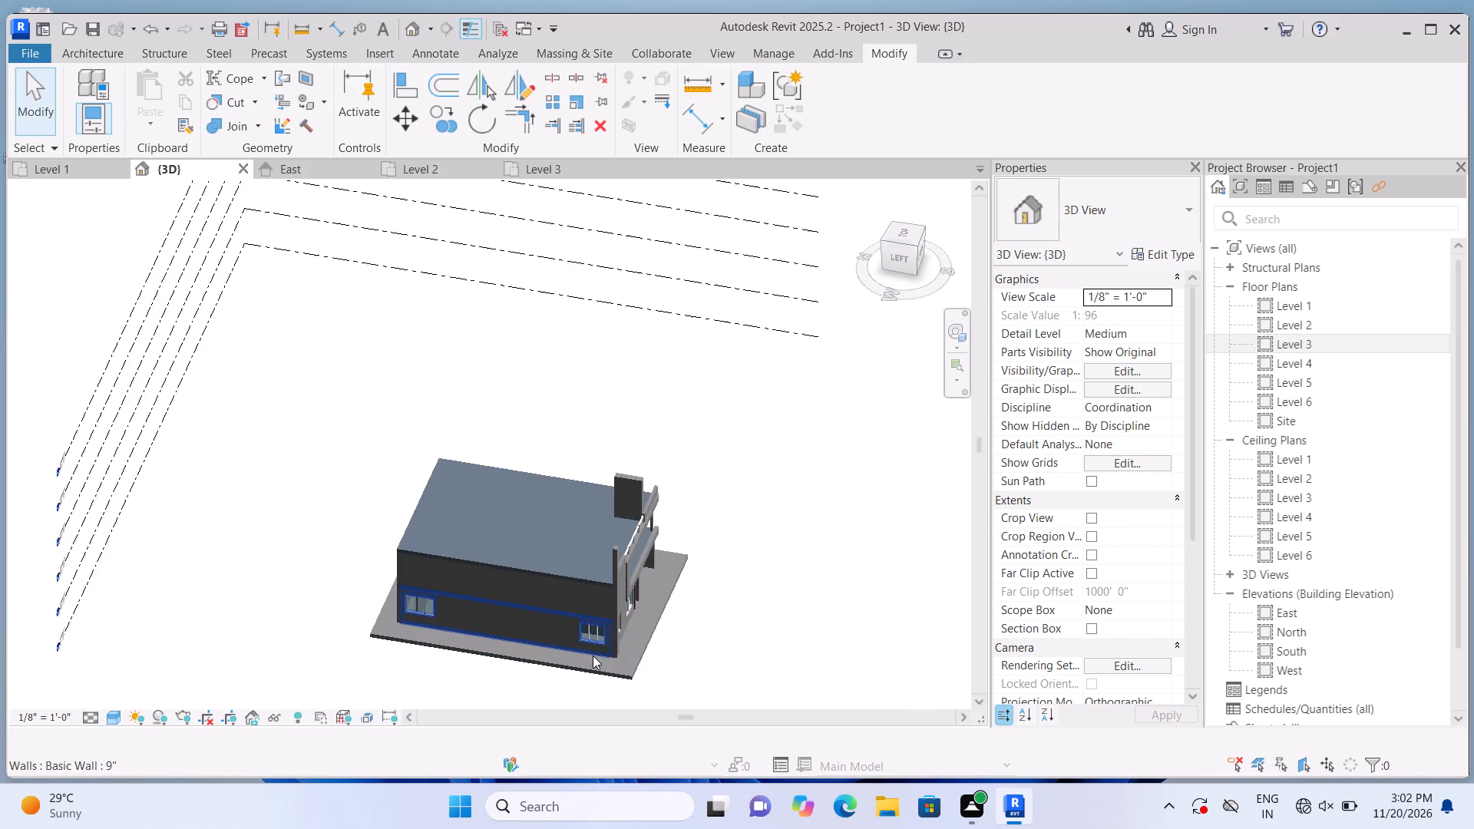
{"action": "scroll", "coordinate": [593, 656], "scroll_direction": "up", "scroll_amount": 3}
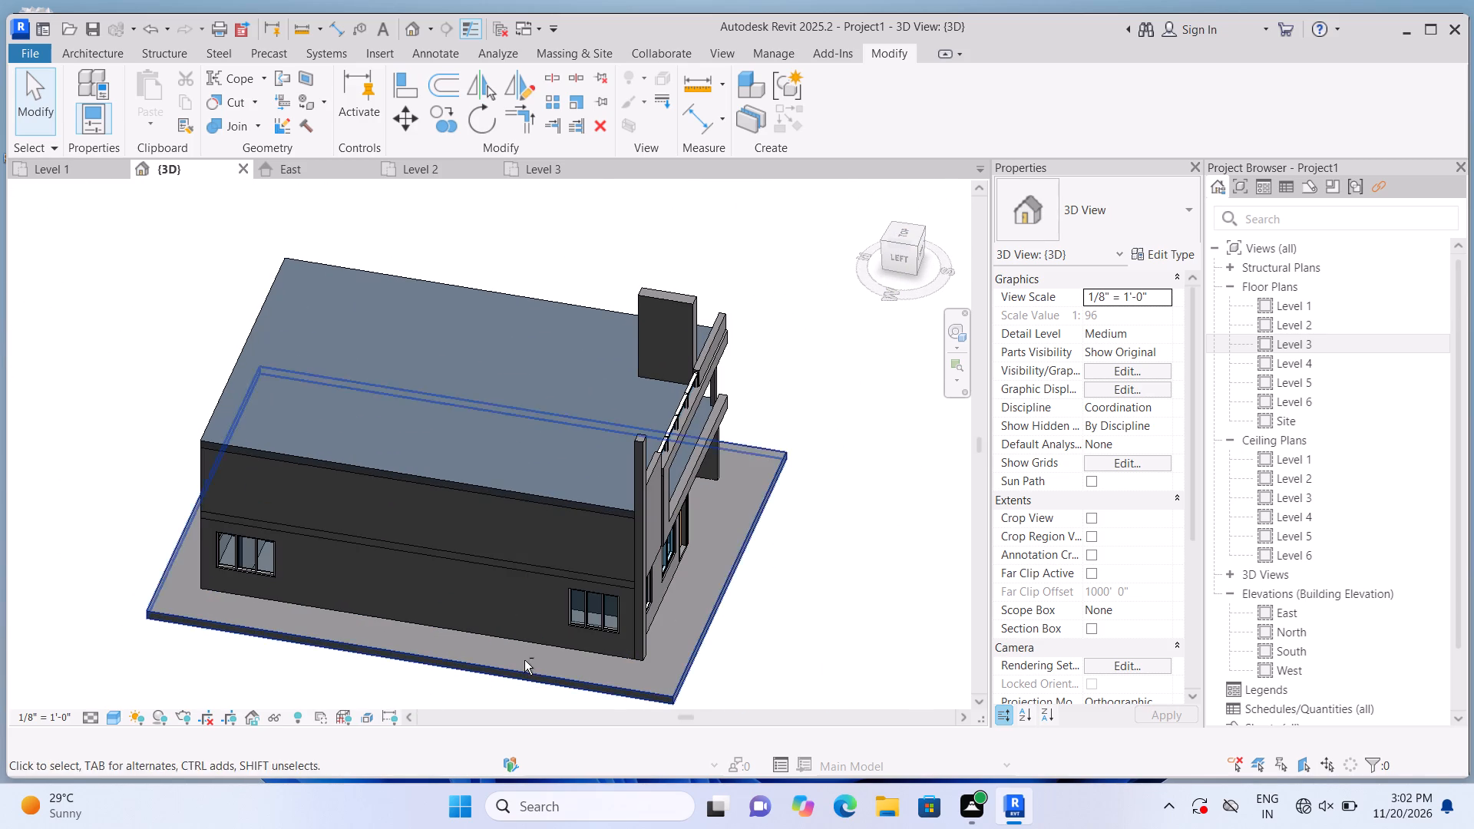
{"action": "middle_click", "coordinate": [605, 613], "text": "shift"}
{"action": "scroll", "coordinate": [658, 552], "scroll_direction": "down", "scroll_amount": 4}
{"action": "scroll", "coordinate": [607, 642], "scroll_direction": "up", "scroll_amount": 4}
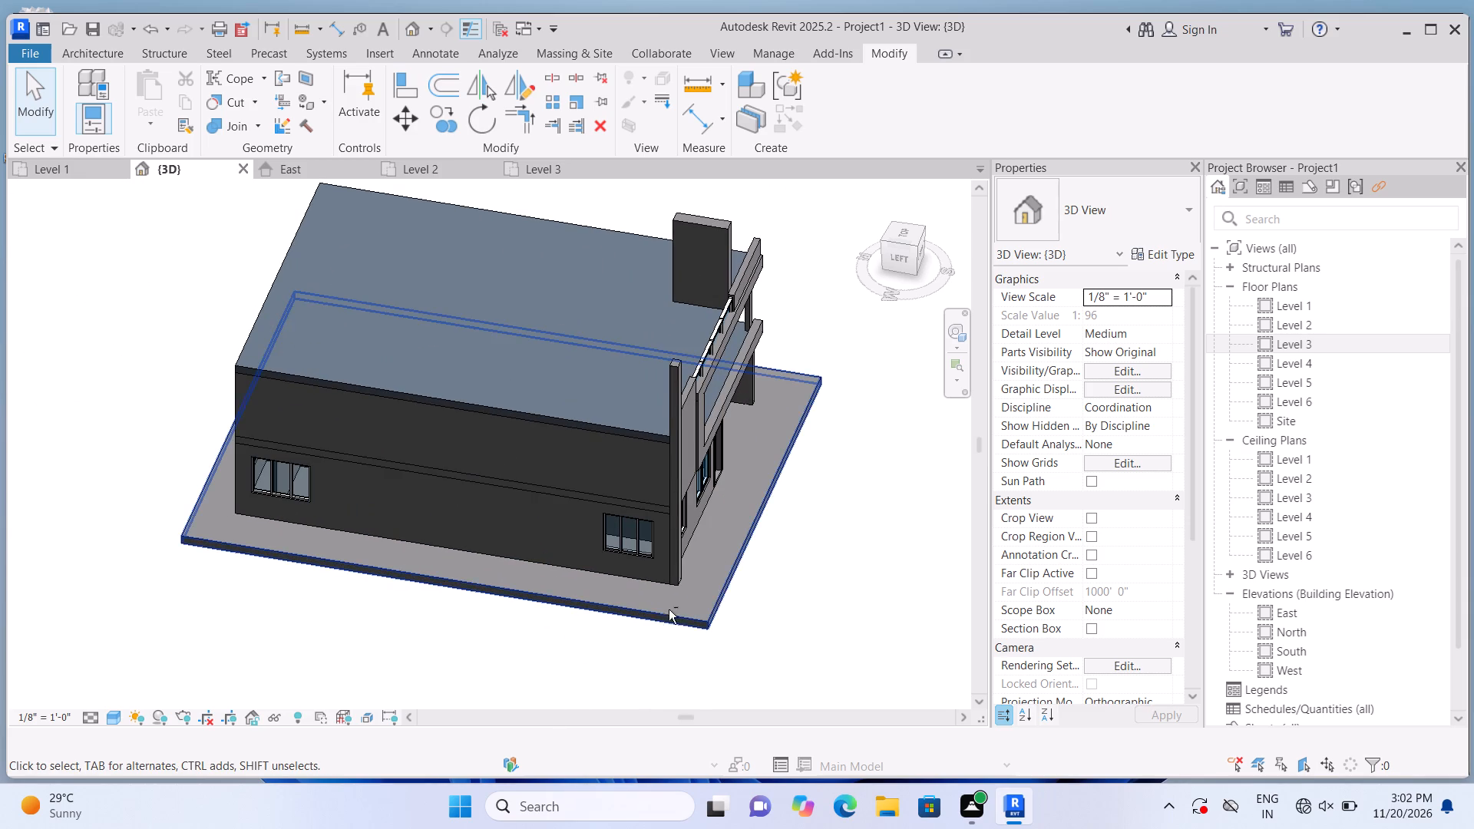
{"action": "scroll", "coordinate": [722, 626], "scroll_direction": "down", "scroll_amount": 2}
{"action": "scroll", "coordinate": [567, 653], "scroll_direction": "up", "scroll_amount": 2}
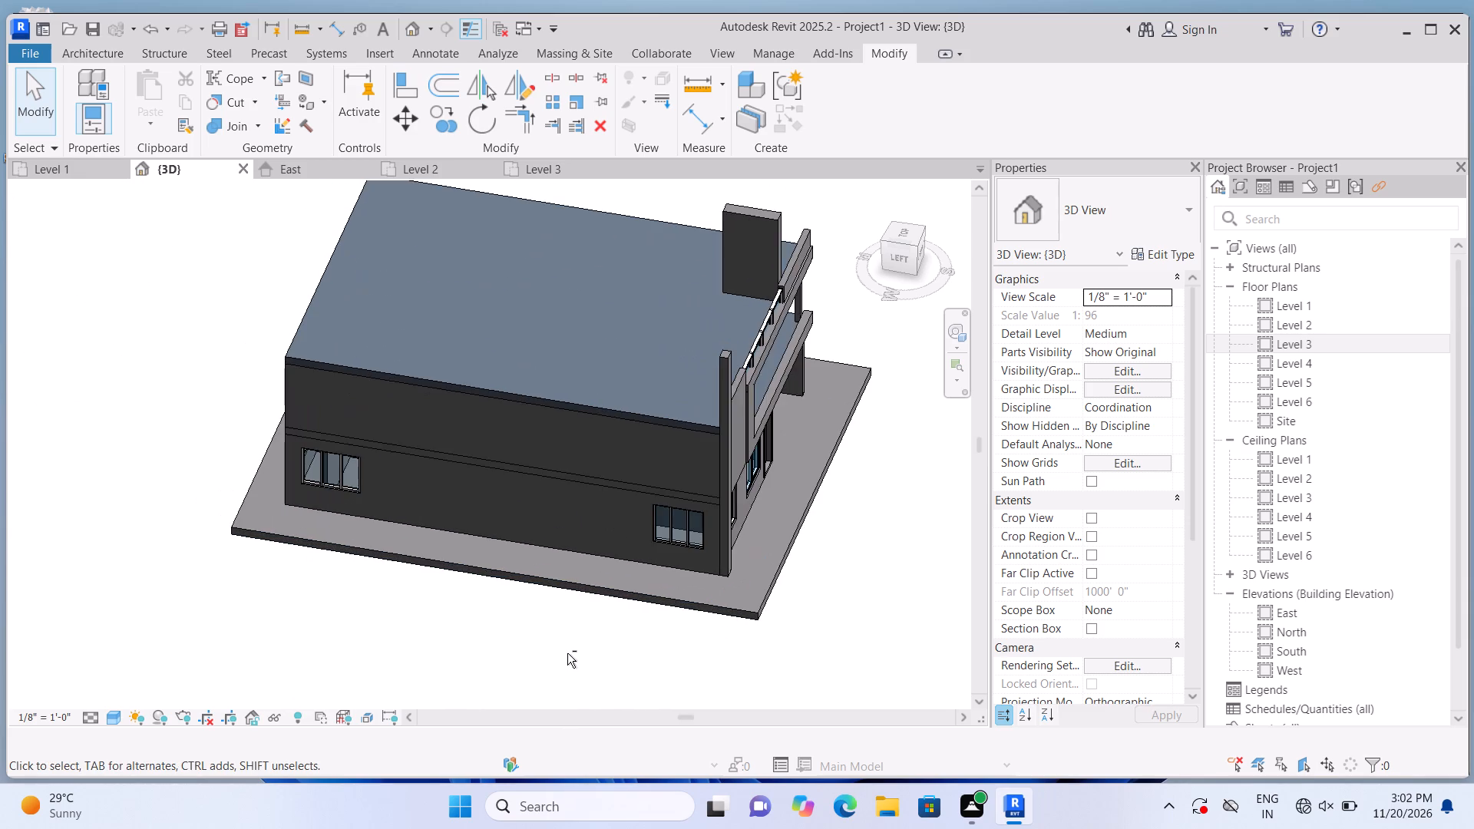
{"action": "middle_click_drag", "start_coordinate": [567, 653], "coordinate": [646, 619], "text": "shift"}
{"action": "left_click_drag", "start_coordinate": [567, 653], "coordinate": [646, 619], "text": "shift"}
{"action": "scroll", "coordinate": [646, 619], "scroll_direction": "down", "scroll_amount": 5}
{"action": "scroll", "coordinate": [813, 481], "scroll_direction": "up", "scroll_amount": 3}
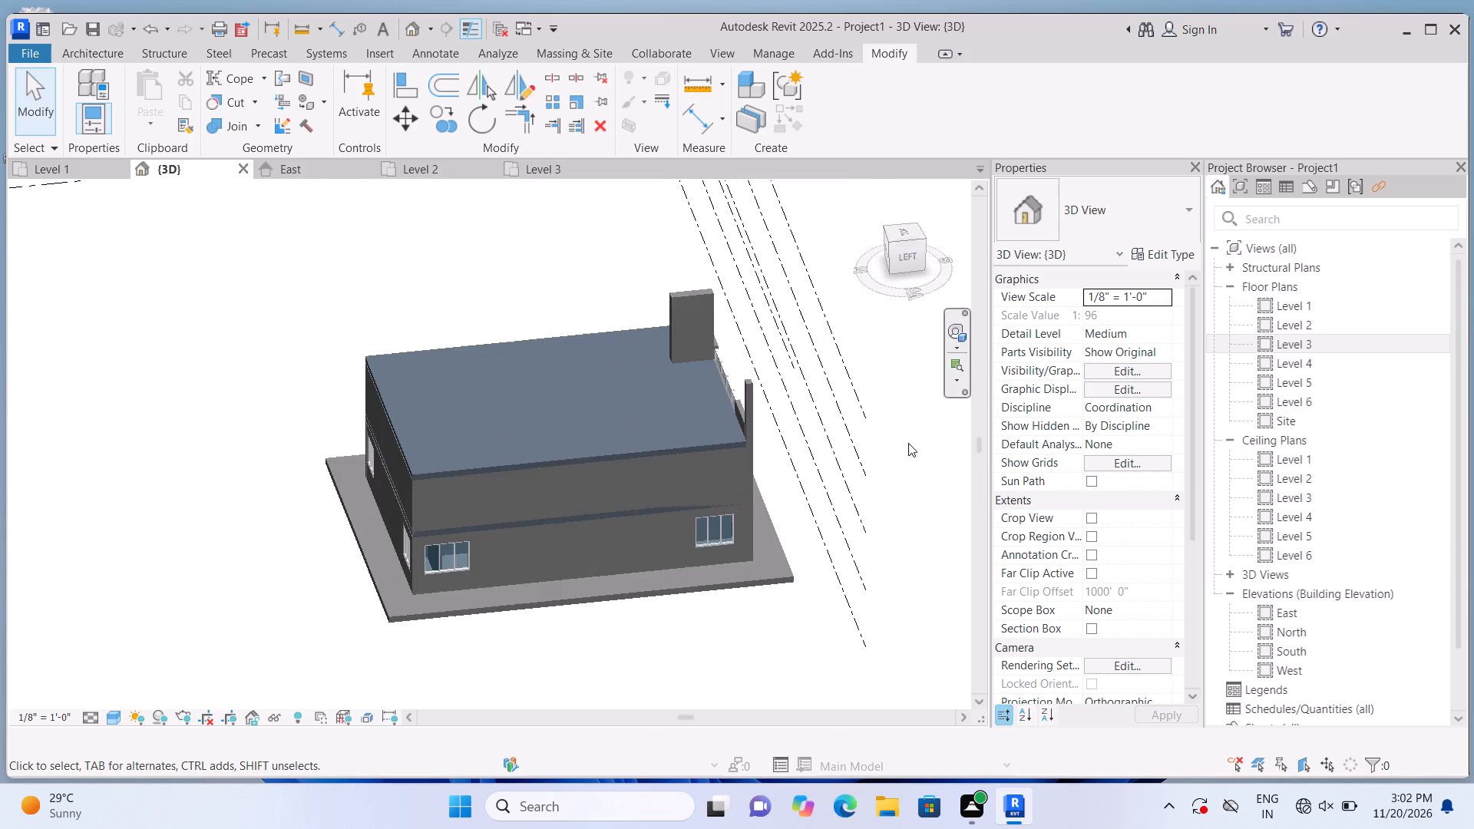
{"action": "scroll", "coordinate": [908, 443], "scroll_direction": "up", "scroll_amount": 2}
{"action": "scroll", "coordinate": [855, 408], "scroll_direction": "up", "scroll_amount": 2}
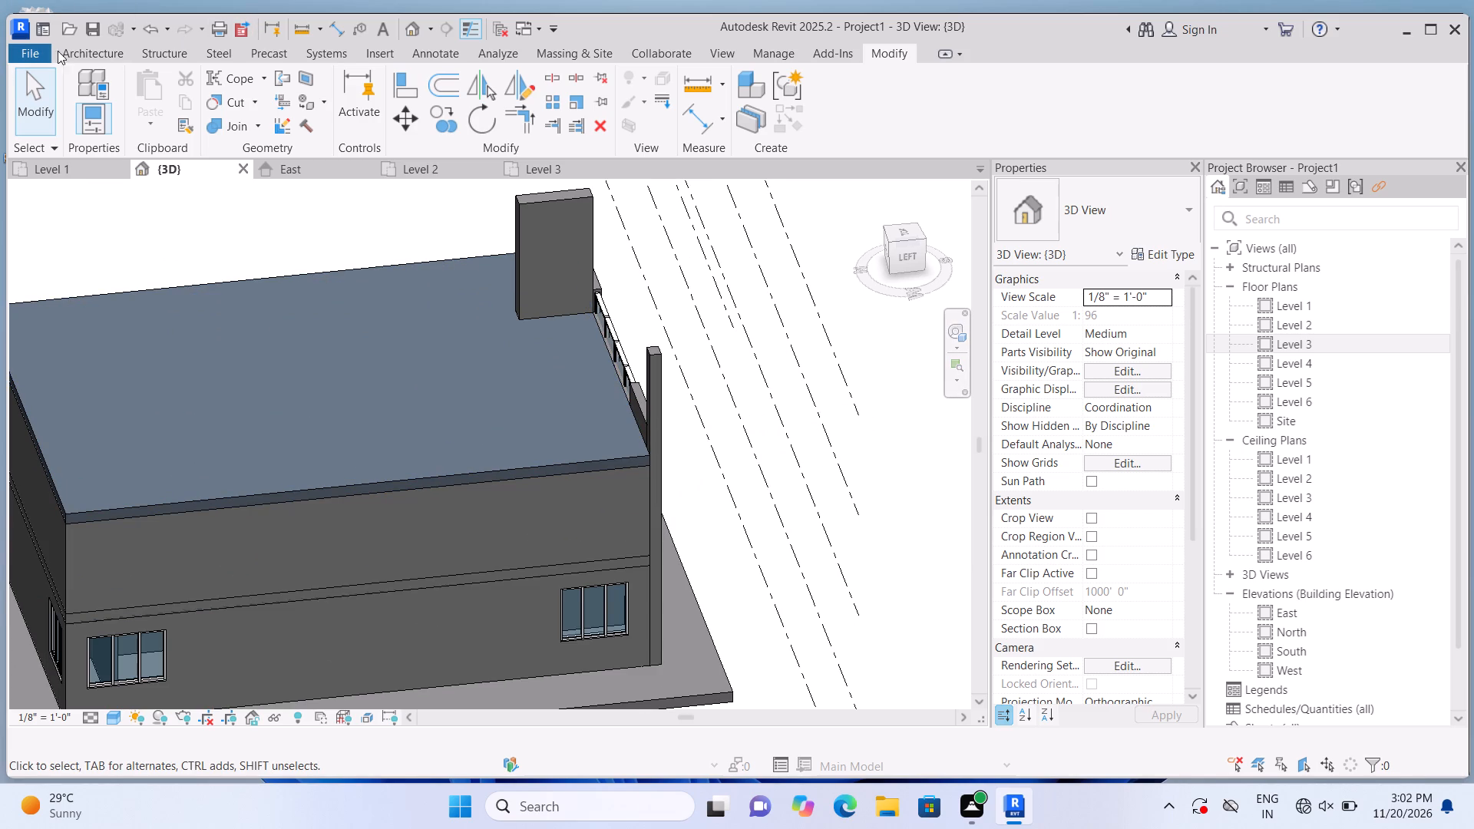
Start another in-place model in the Generic Models category, keeping the suggested name Generic Models 5.
{"action": "left_click", "coordinate": [91, 51]}
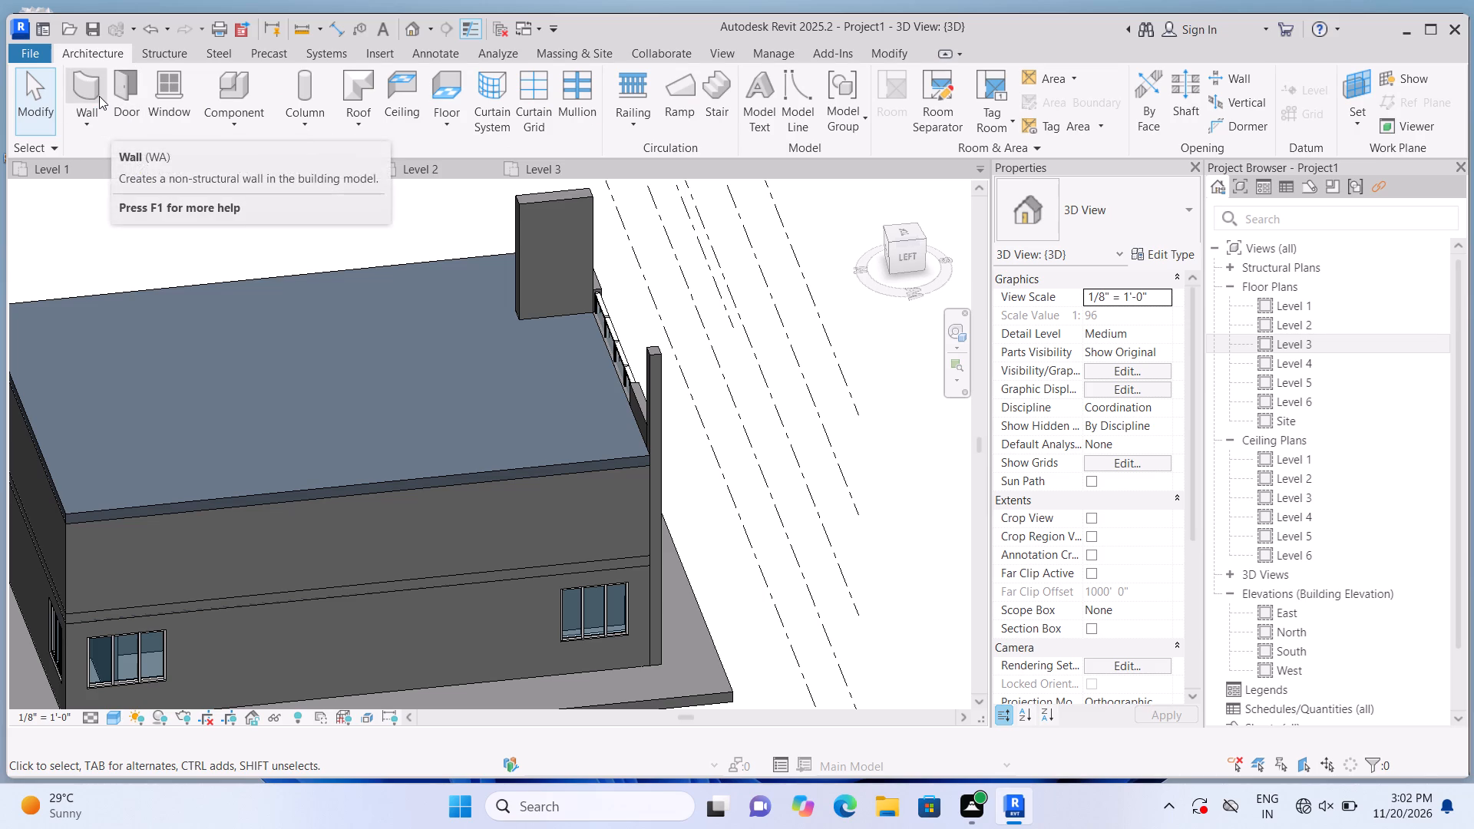
{"action": "left_click", "coordinate": [214, 120]}
{"action": "left_click", "coordinate": [240, 183]}
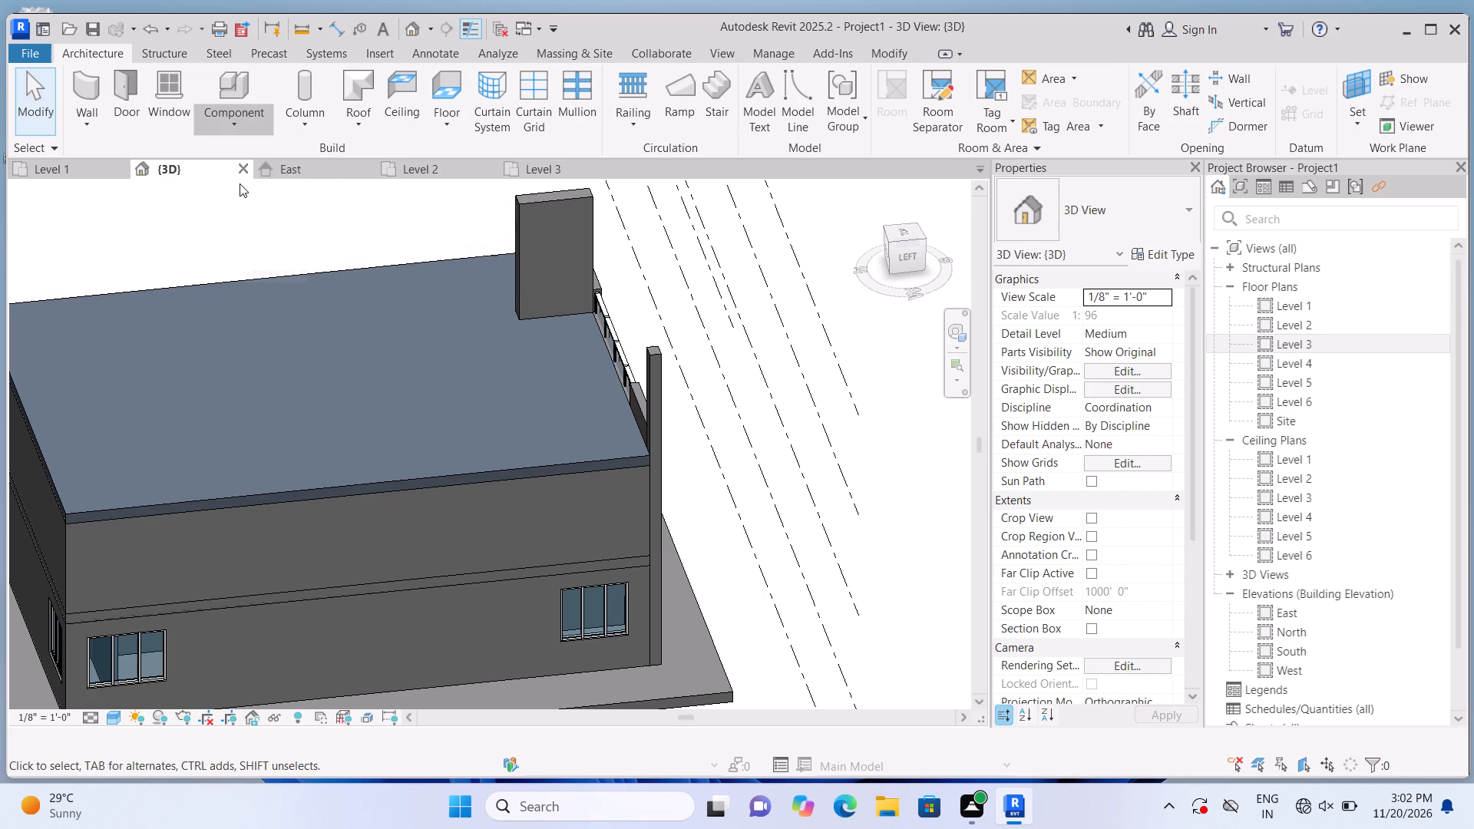
{"action": "scroll", "coordinate": [805, 356], "scroll_direction": "down", "scroll_amount": 6}
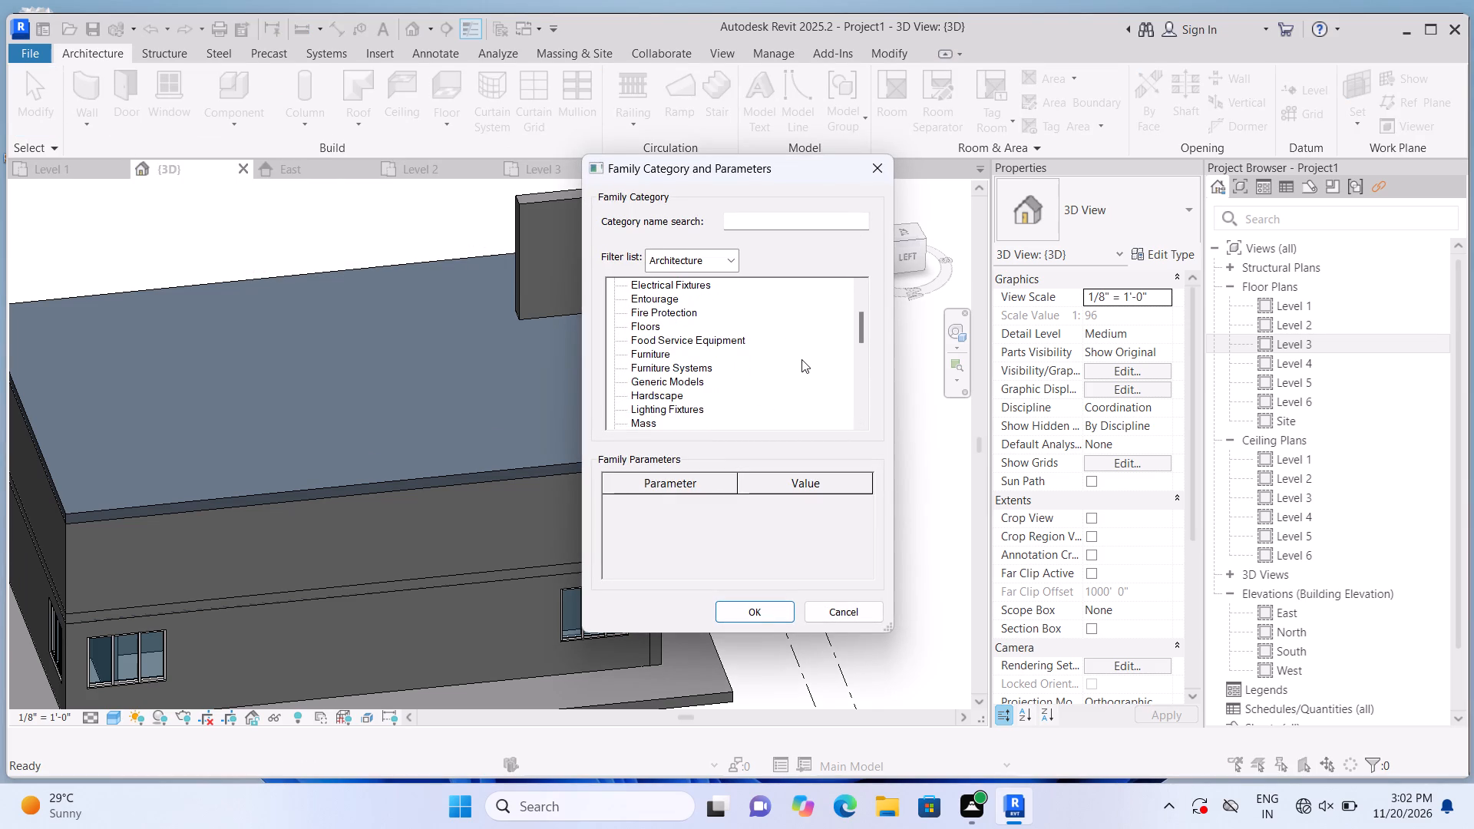
{"action": "left_click", "coordinate": [689, 383]}
{"action": "double_click", "coordinate": [772, 611]}
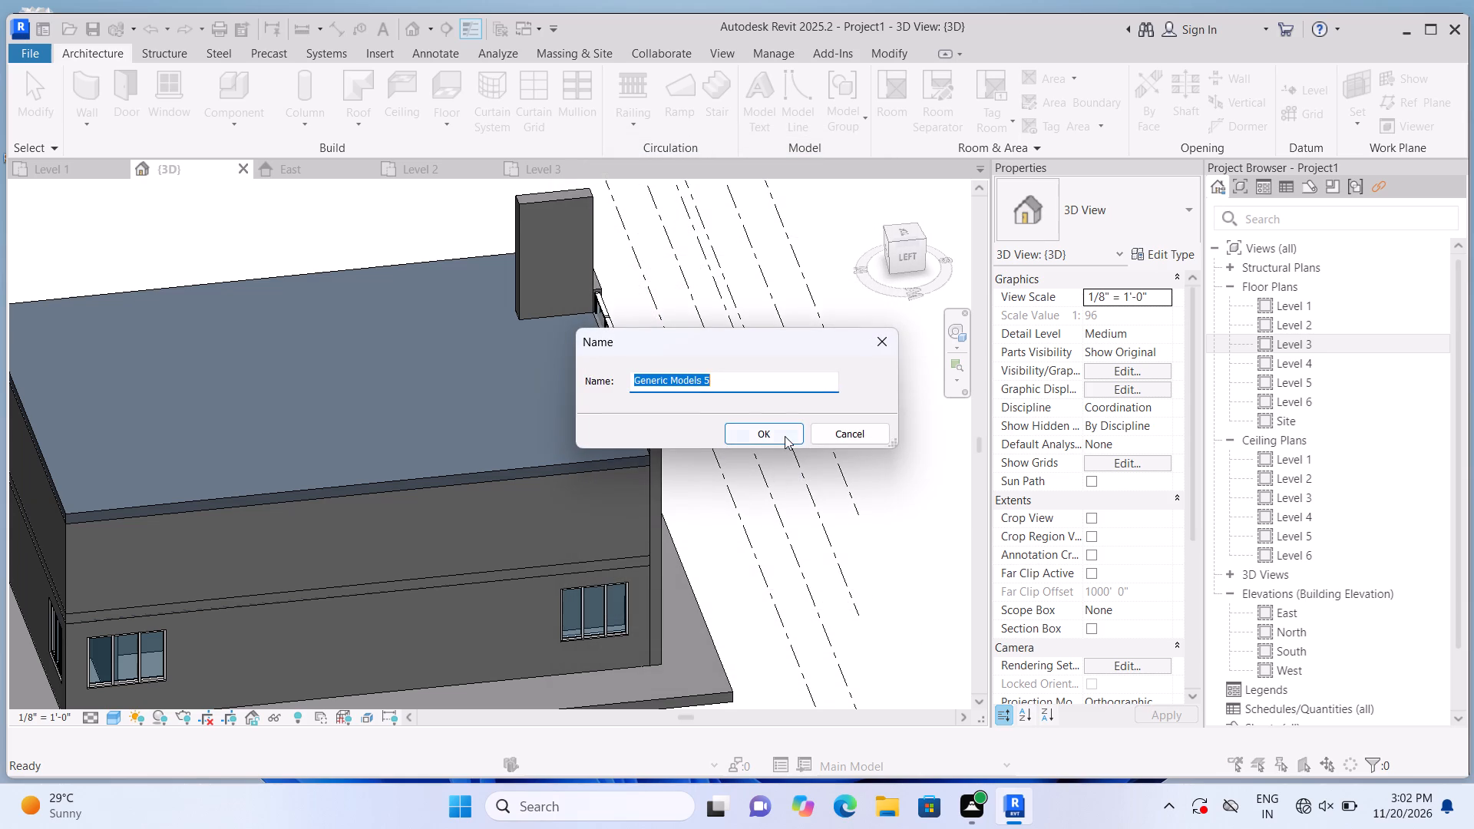
{"action": "left_click", "coordinate": [785, 436]}
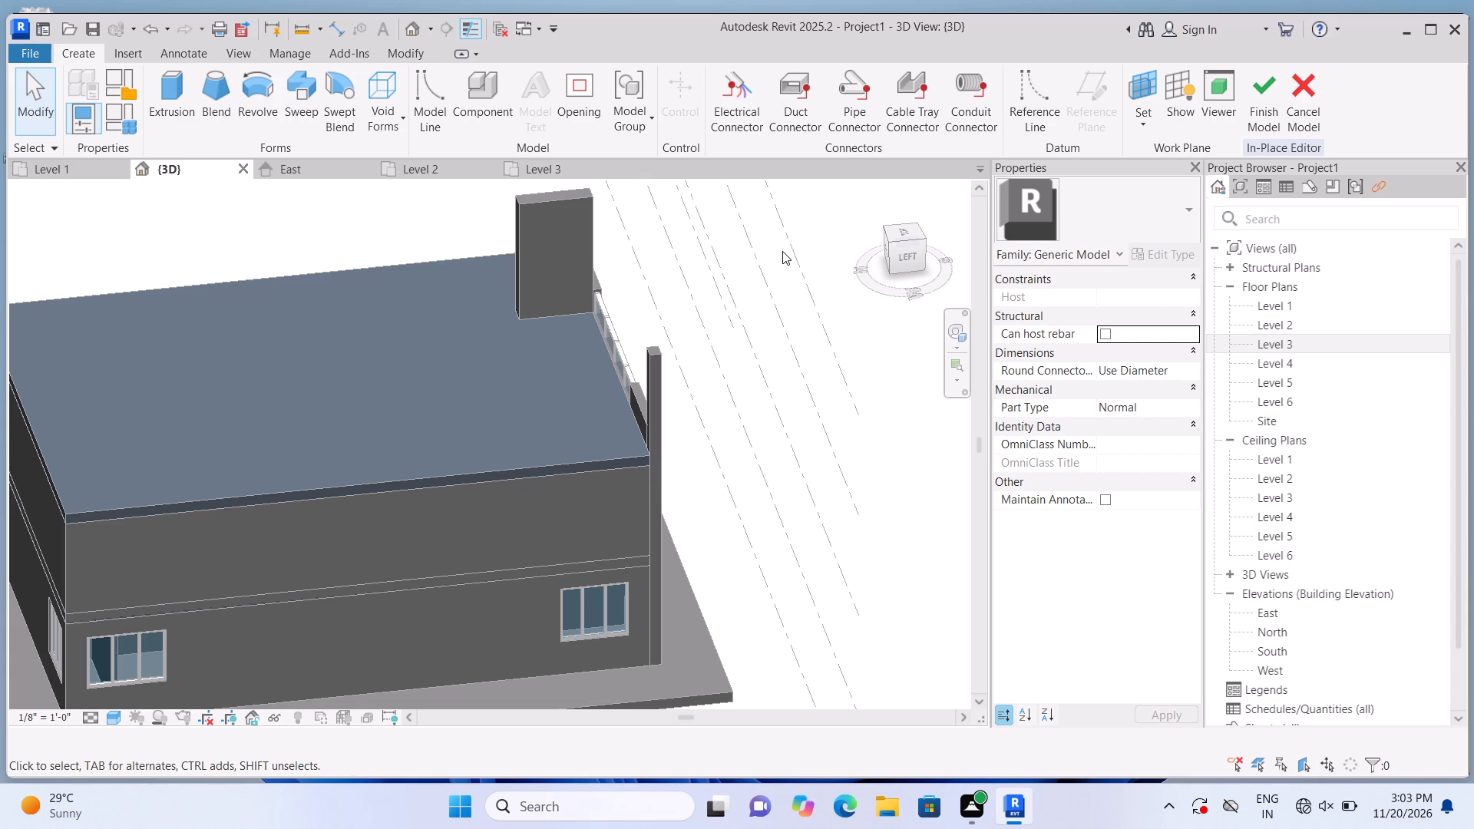
Extrude a rectangle of about 7'-1" by 1'-10 1/2" to a 1'-0" depth on the roof's top surface, against the facade's corner post.
{"action": "left_click", "coordinate": [177, 121]}
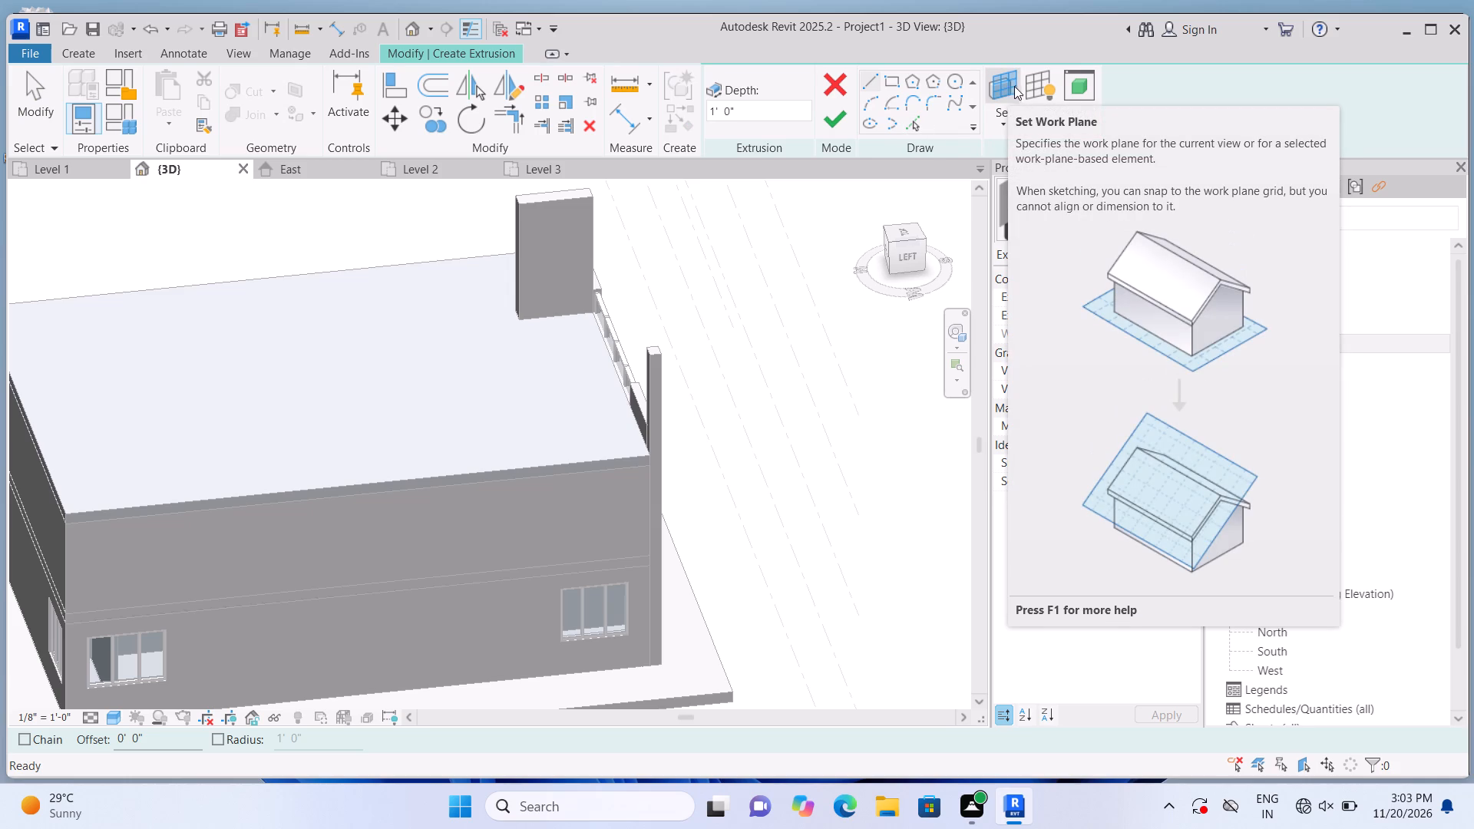
{"action": "left_click", "coordinate": [1001, 129]}
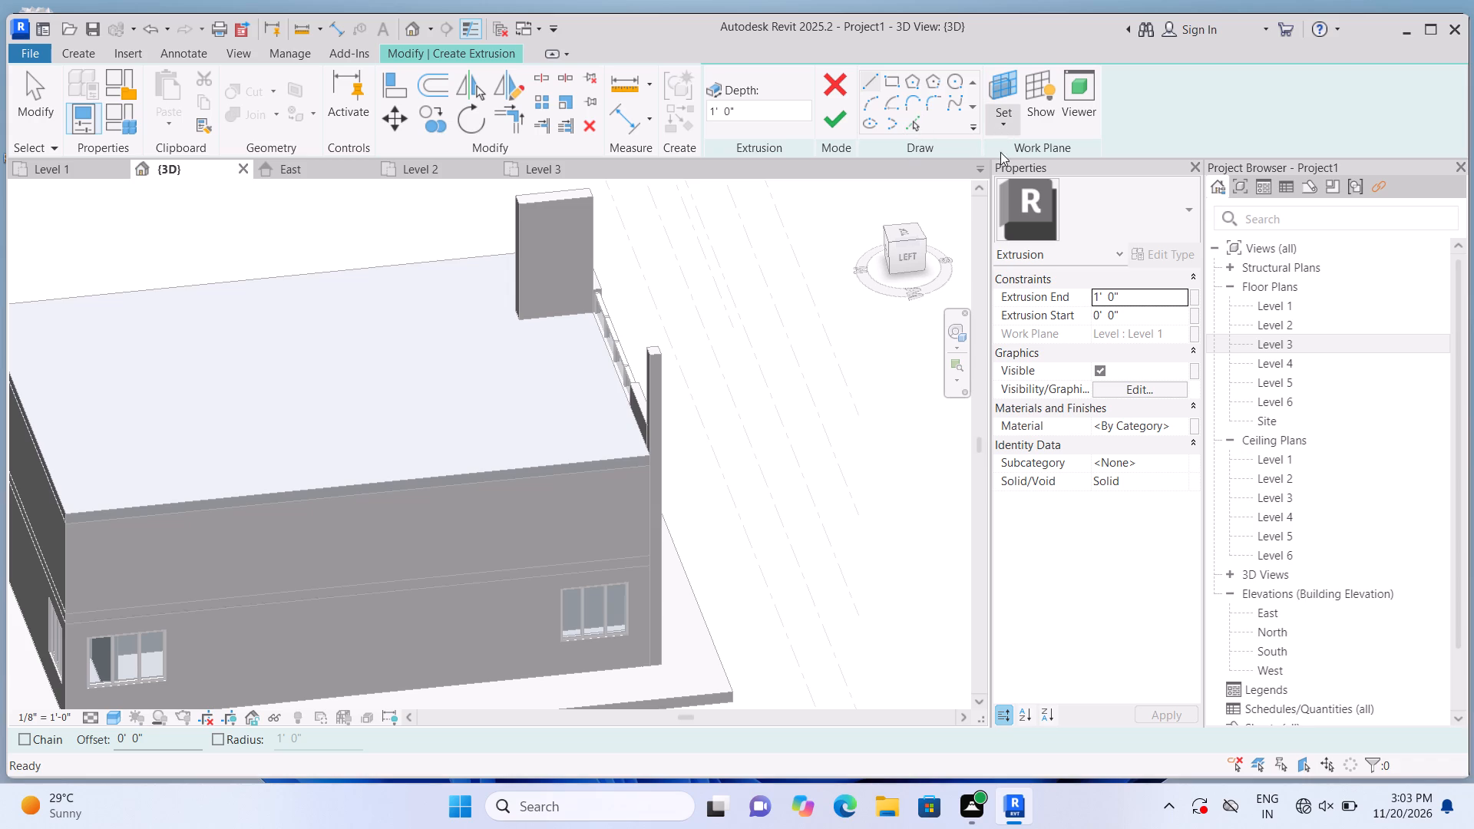
{"action": "left_click", "coordinate": [1014, 188]}
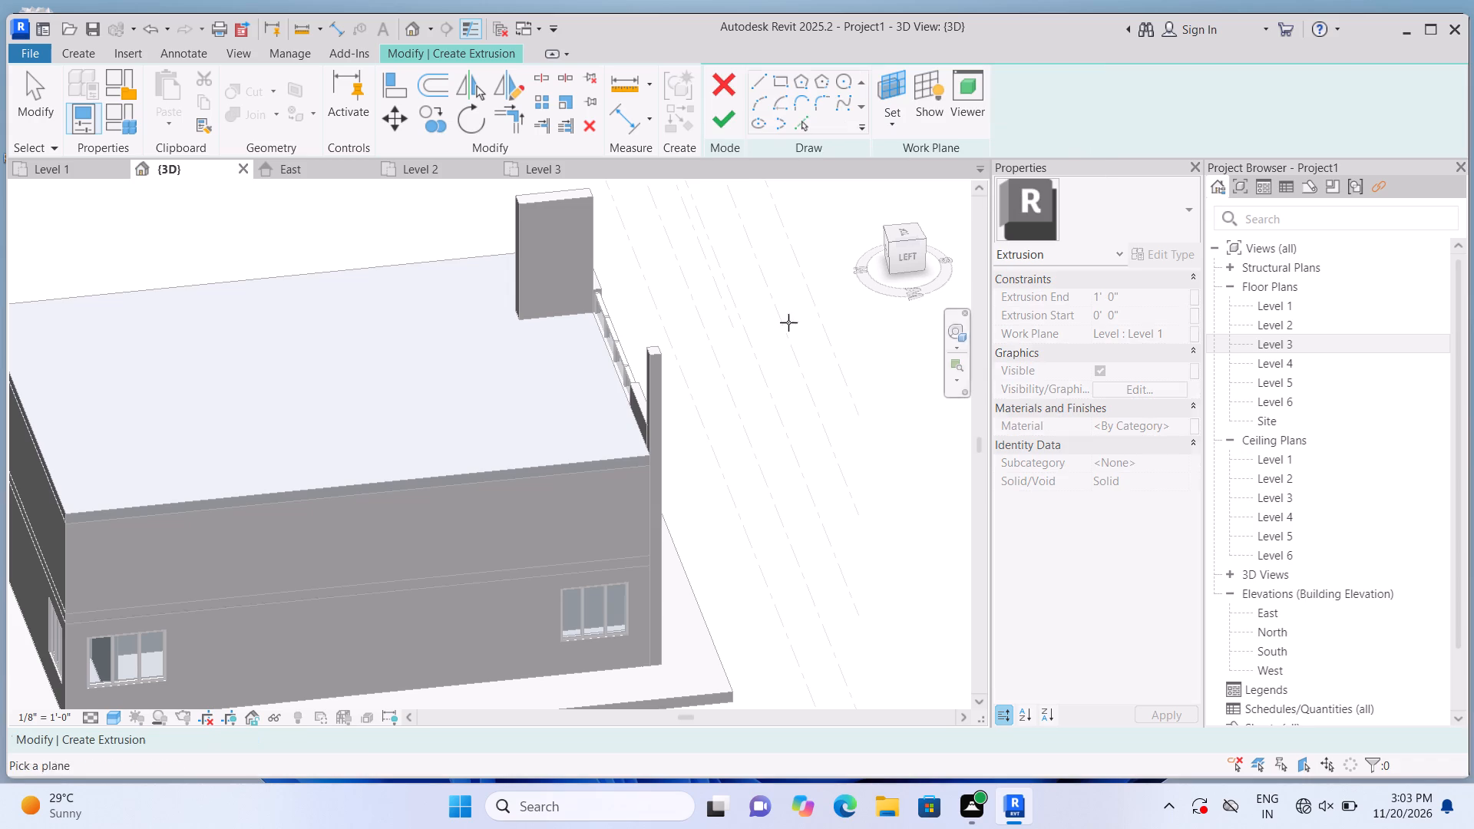
{"action": "left_click", "coordinate": [583, 407]}
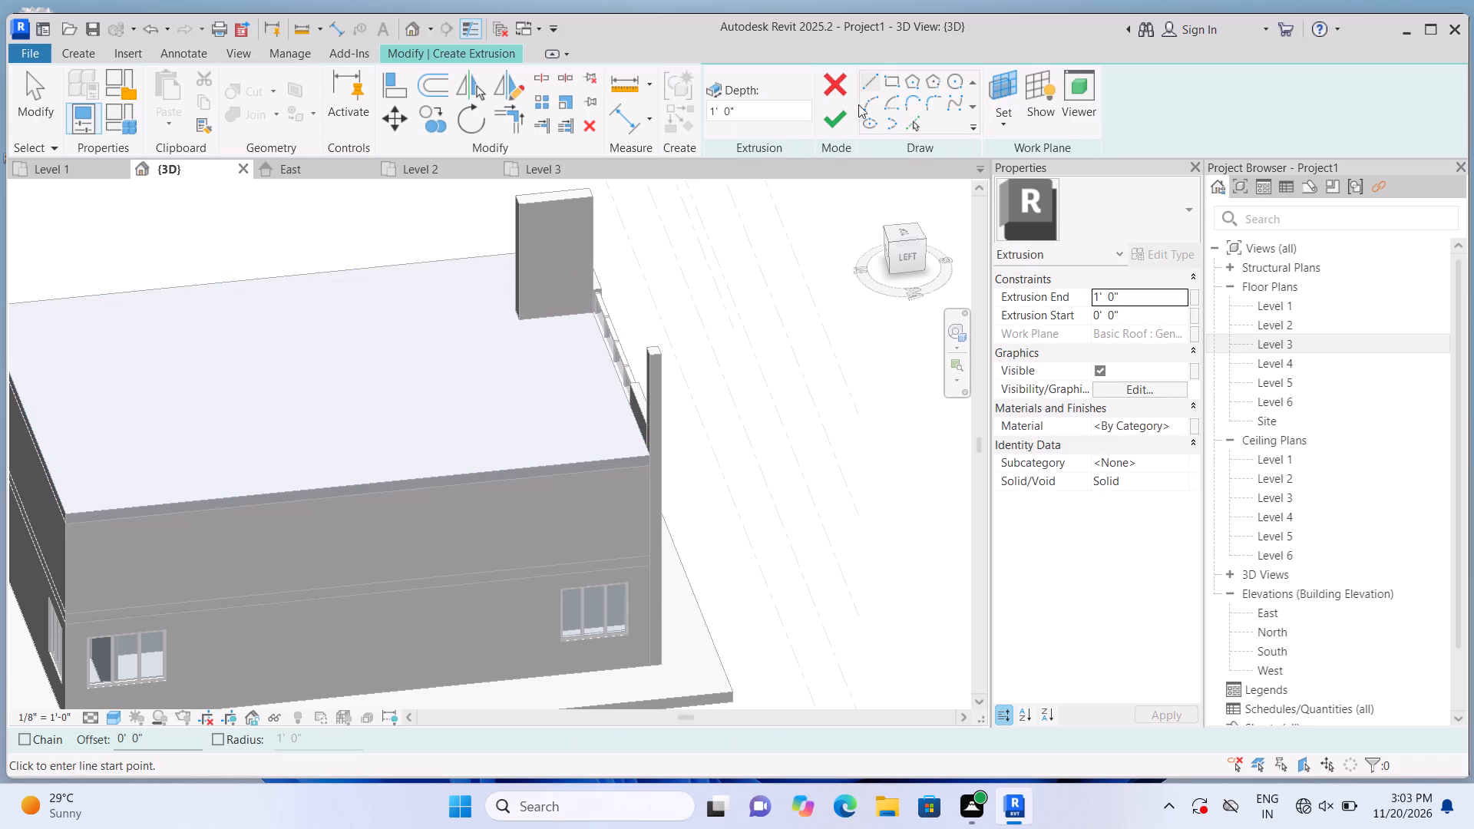
{"action": "left_click", "coordinate": [891, 86]}
{"action": "scroll", "coordinate": [659, 457], "scroll_direction": "up", "scroll_amount": 4}
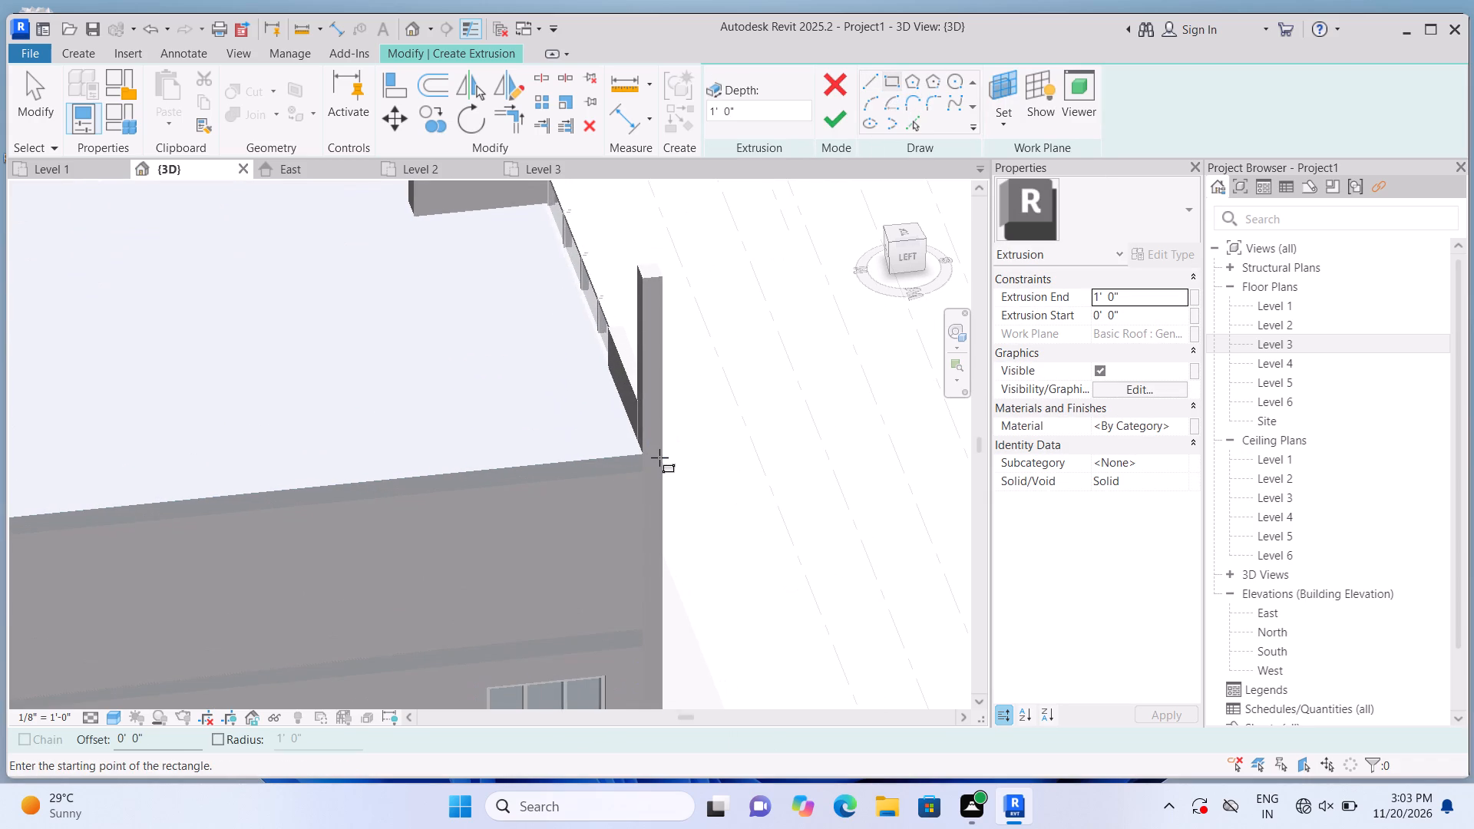
{"action": "scroll", "coordinate": [645, 473], "scroll_direction": "up", "scroll_amount": 1}
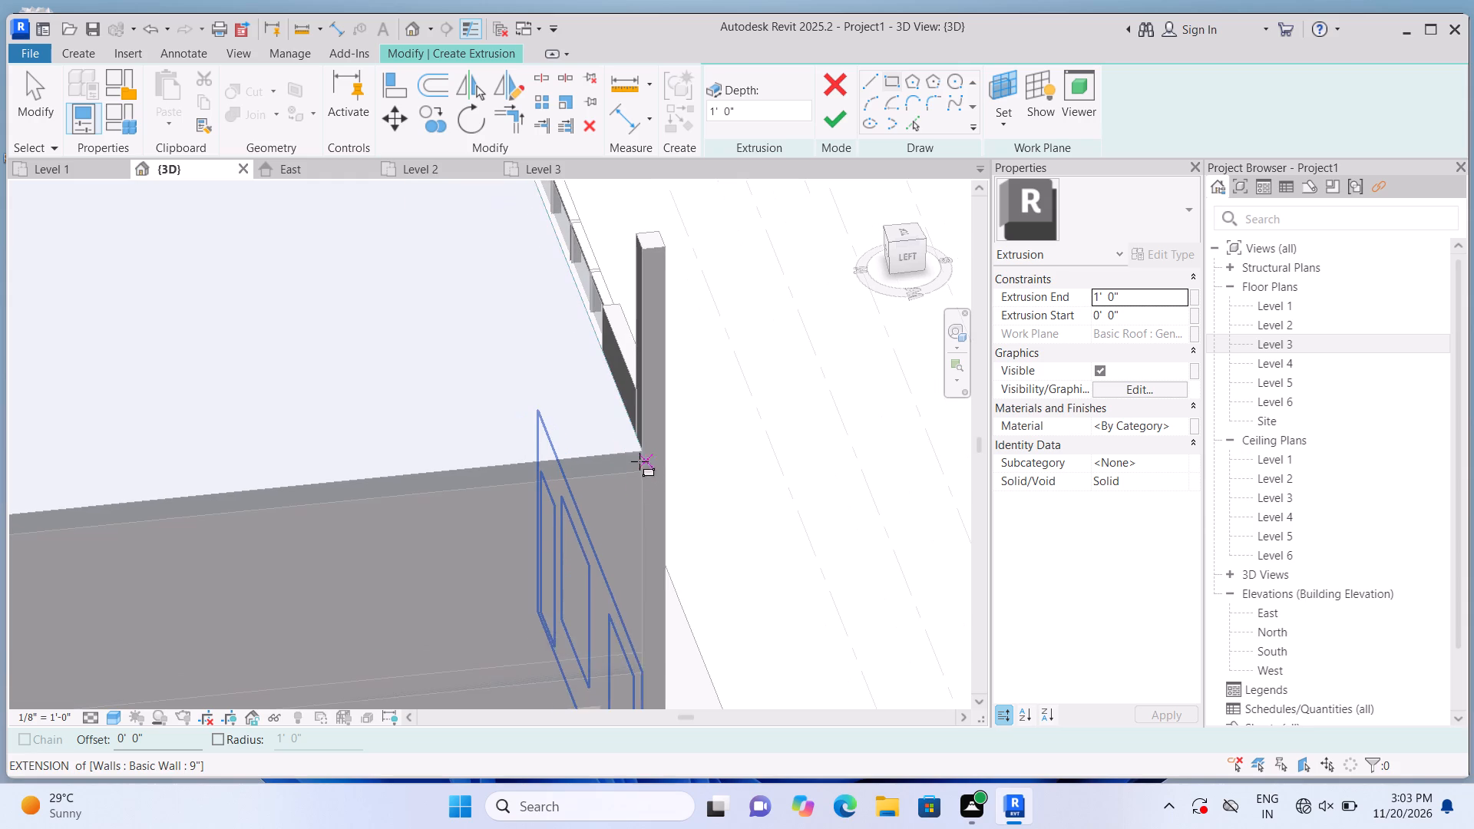
{"action": "left_click", "coordinate": [640, 448]}
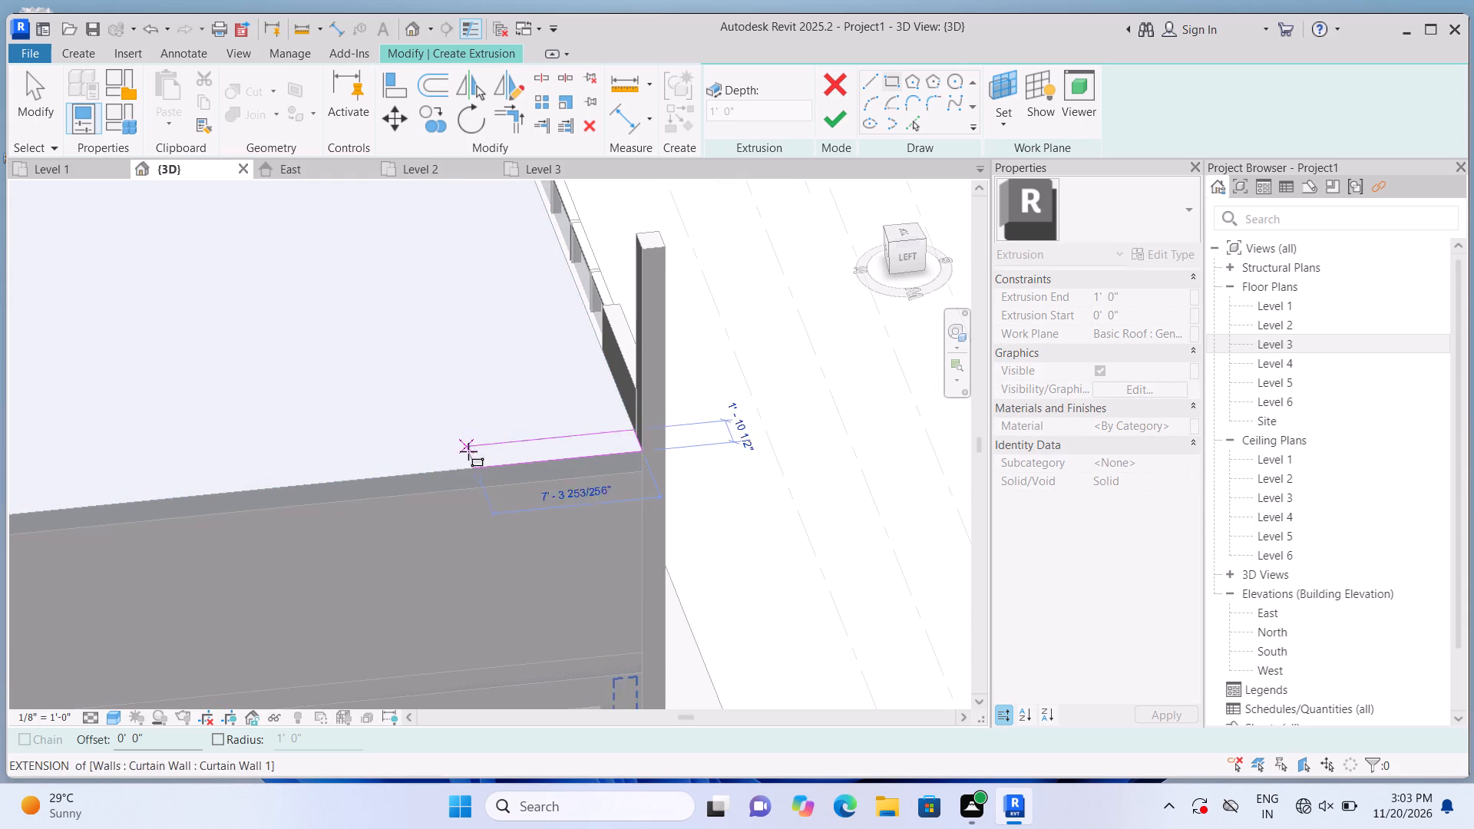
{"action": "scroll", "coordinate": [487, 449], "scroll_direction": "down", "scroll_amount": 3}
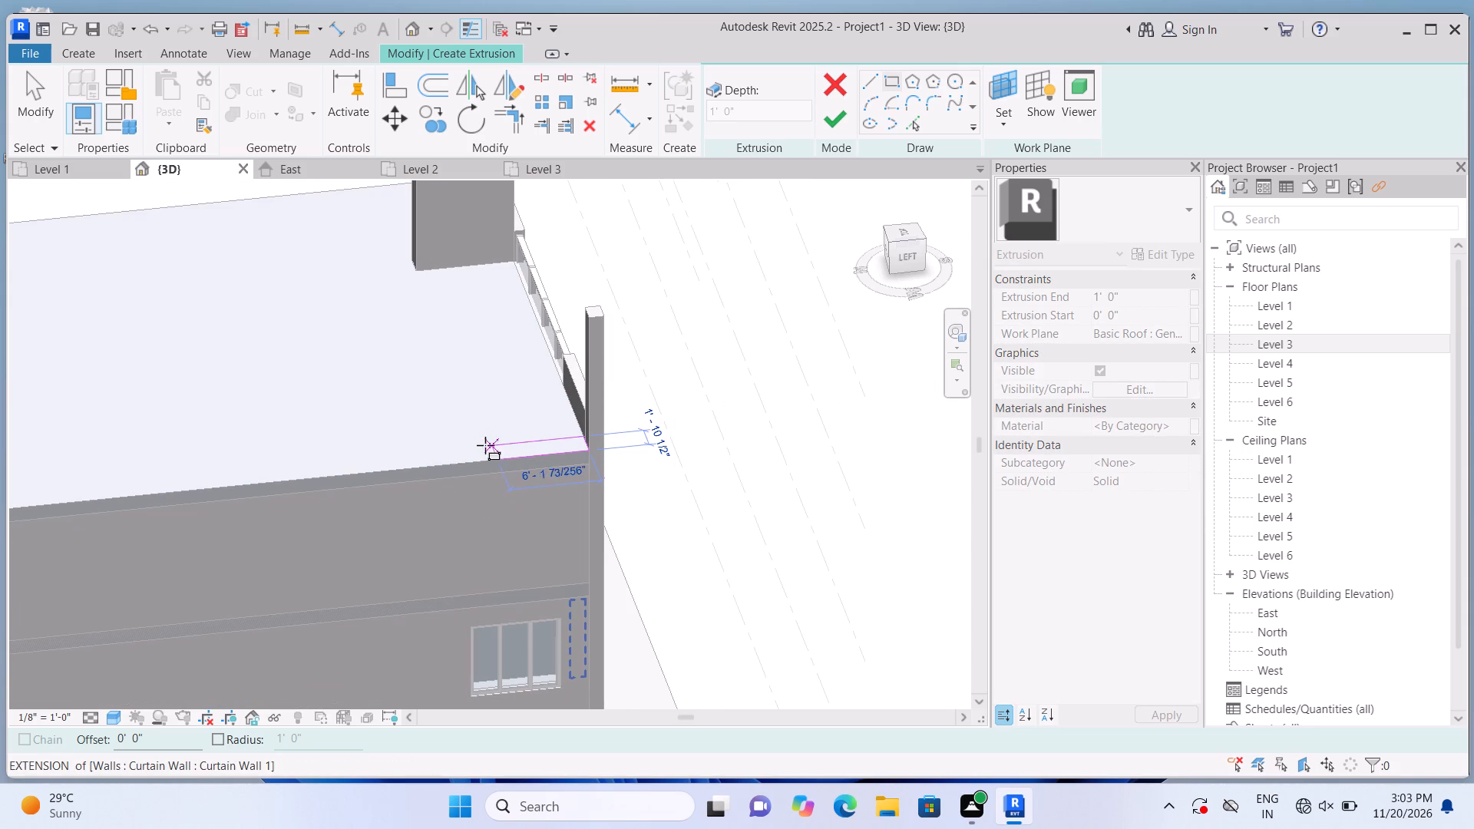
{"action": "scroll", "coordinate": [478, 450], "scroll_direction": "up", "scroll_amount": 3}
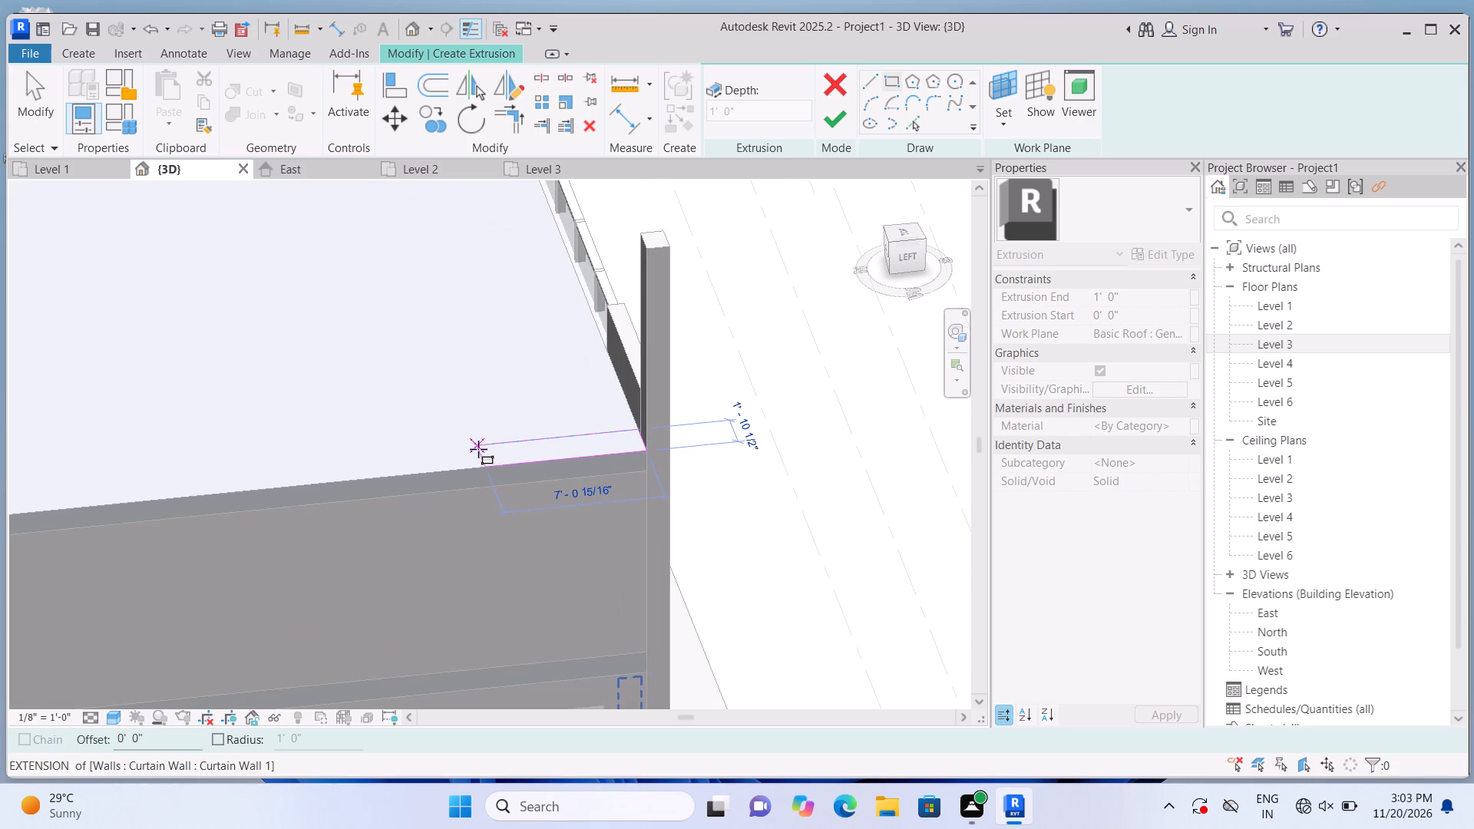
{"action": "left_click", "coordinate": [480, 449]}
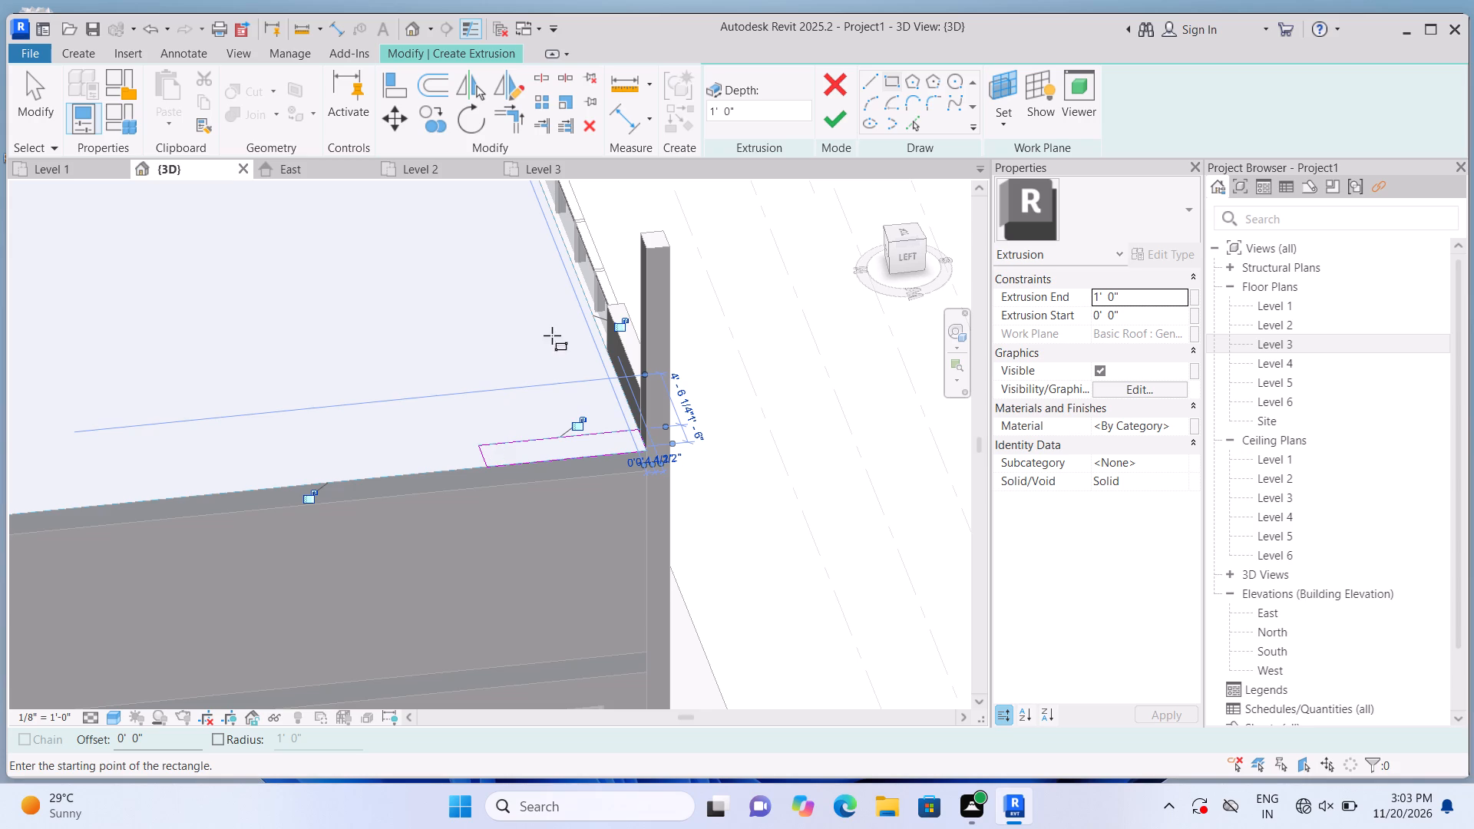
{"action": "left_click", "coordinate": [825, 124]}
Stretch the new extrusion upward to about 10'-0", level with the top of the facade's corner post.
{"action": "scroll", "coordinate": [731, 400], "scroll_direction": "down", "scroll_amount": 5}
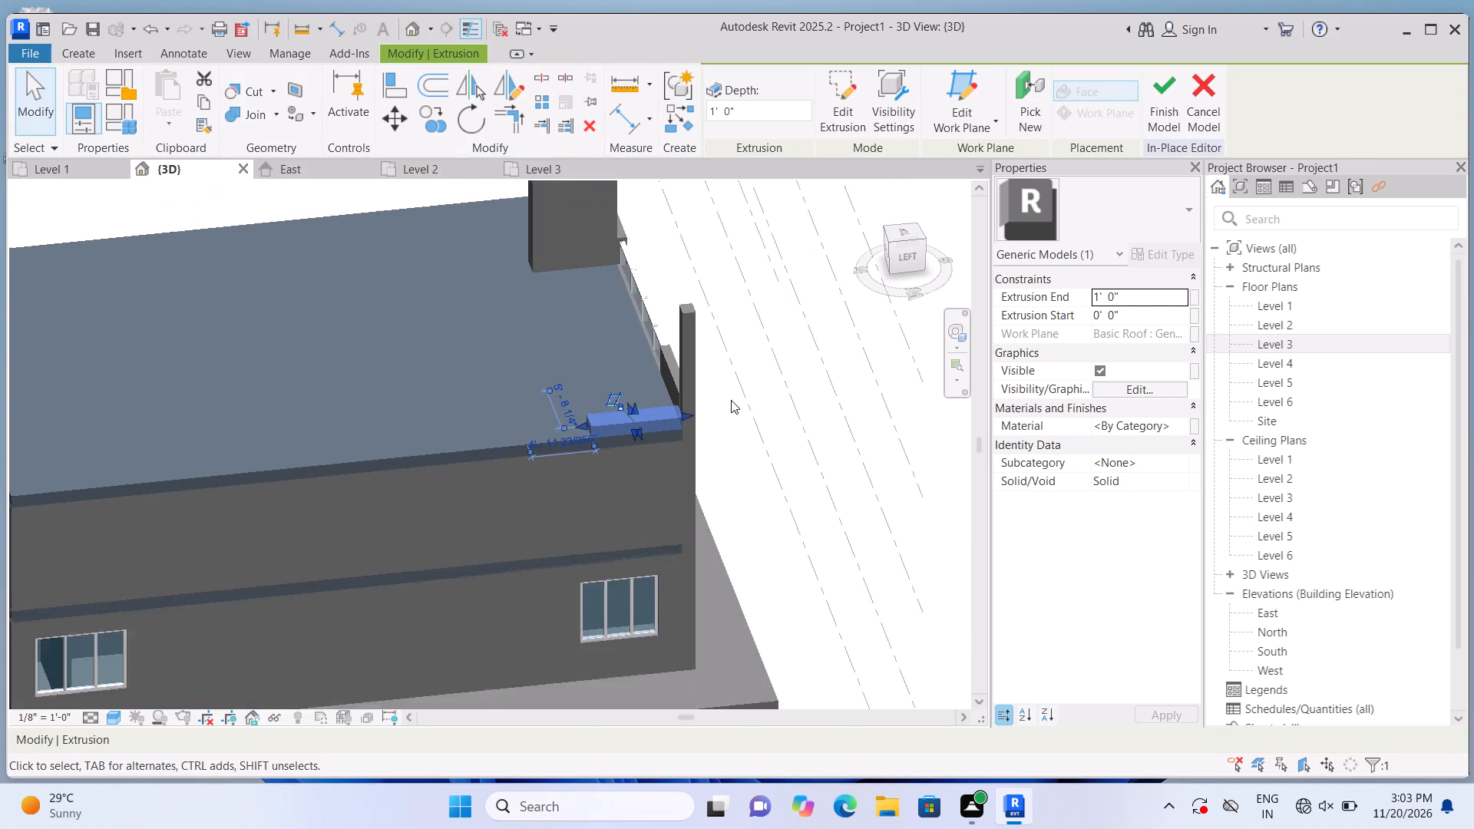
{"action": "scroll", "coordinate": [731, 400], "scroll_direction": "down", "scroll_amount": 1}
{"action": "scroll", "coordinate": [735, 337], "scroll_direction": "up", "scroll_amount": 1}
{"action": "scroll", "coordinate": [656, 392], "scroll_direction": "up", "scroll_amount": 1}
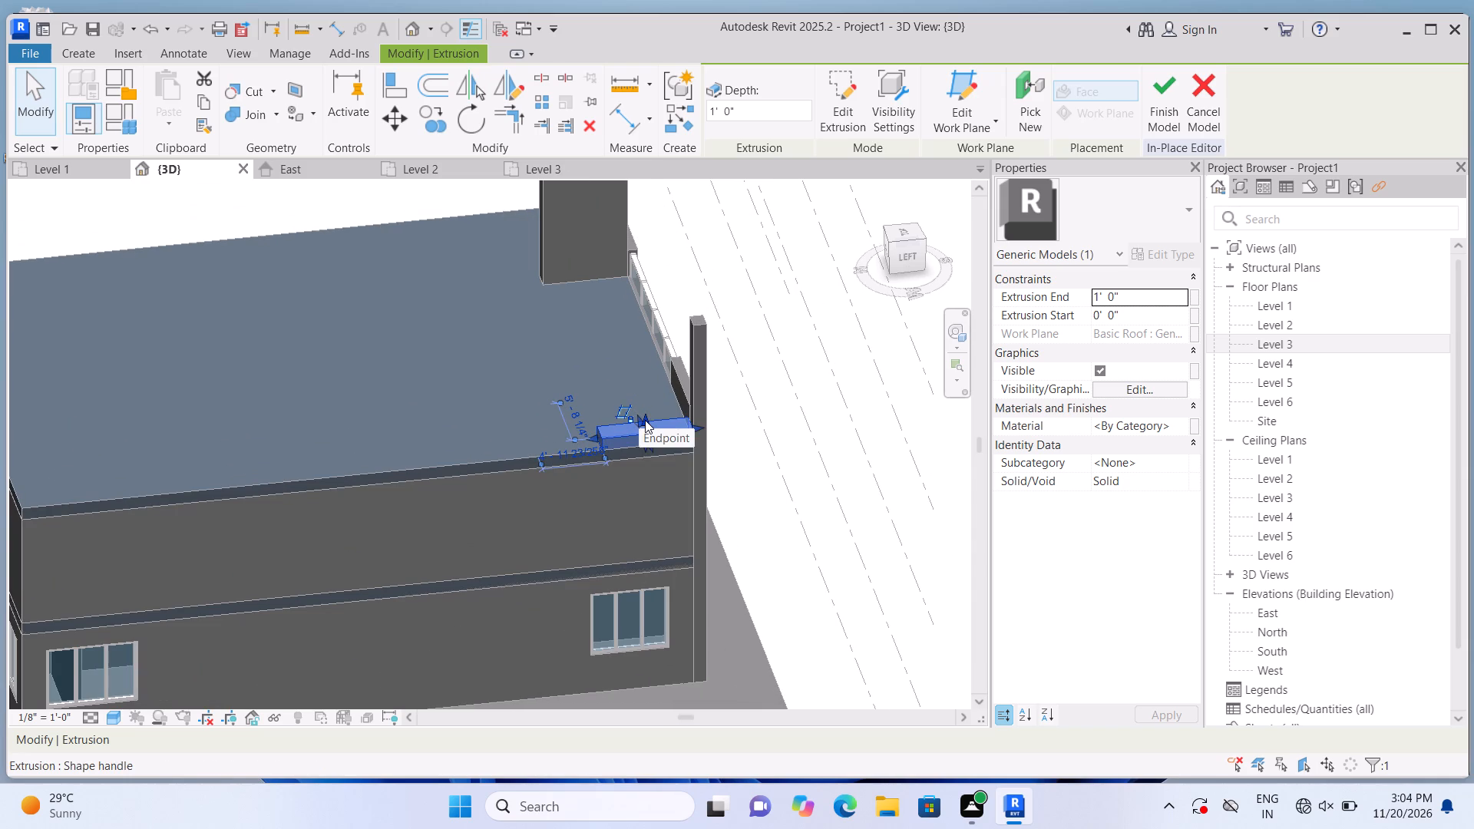
{"action": "left_click_drag", "start_coordinate": [645, 420], "coordinate": [642, 324]}
{"action": "left_click", "coordinate": [642, 324]}
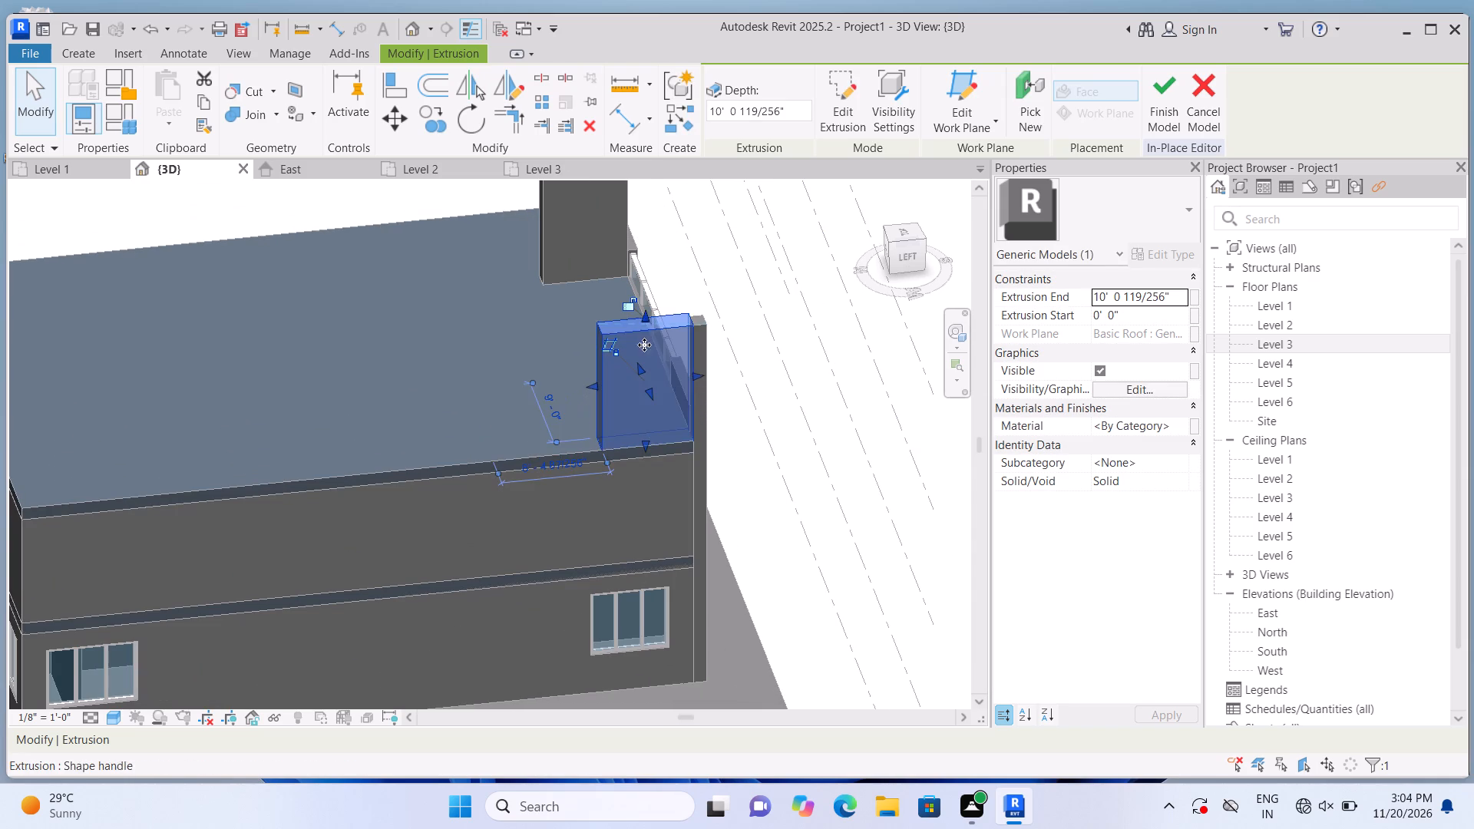
{"action": "scroll", "coordinate": [725, 376], "scroll_direction": "up", "scroll_amount": 3}
{"action": "scroll", "coordinate": [605, 304], "scroll_direction": "up", "scroll_amount": 1}
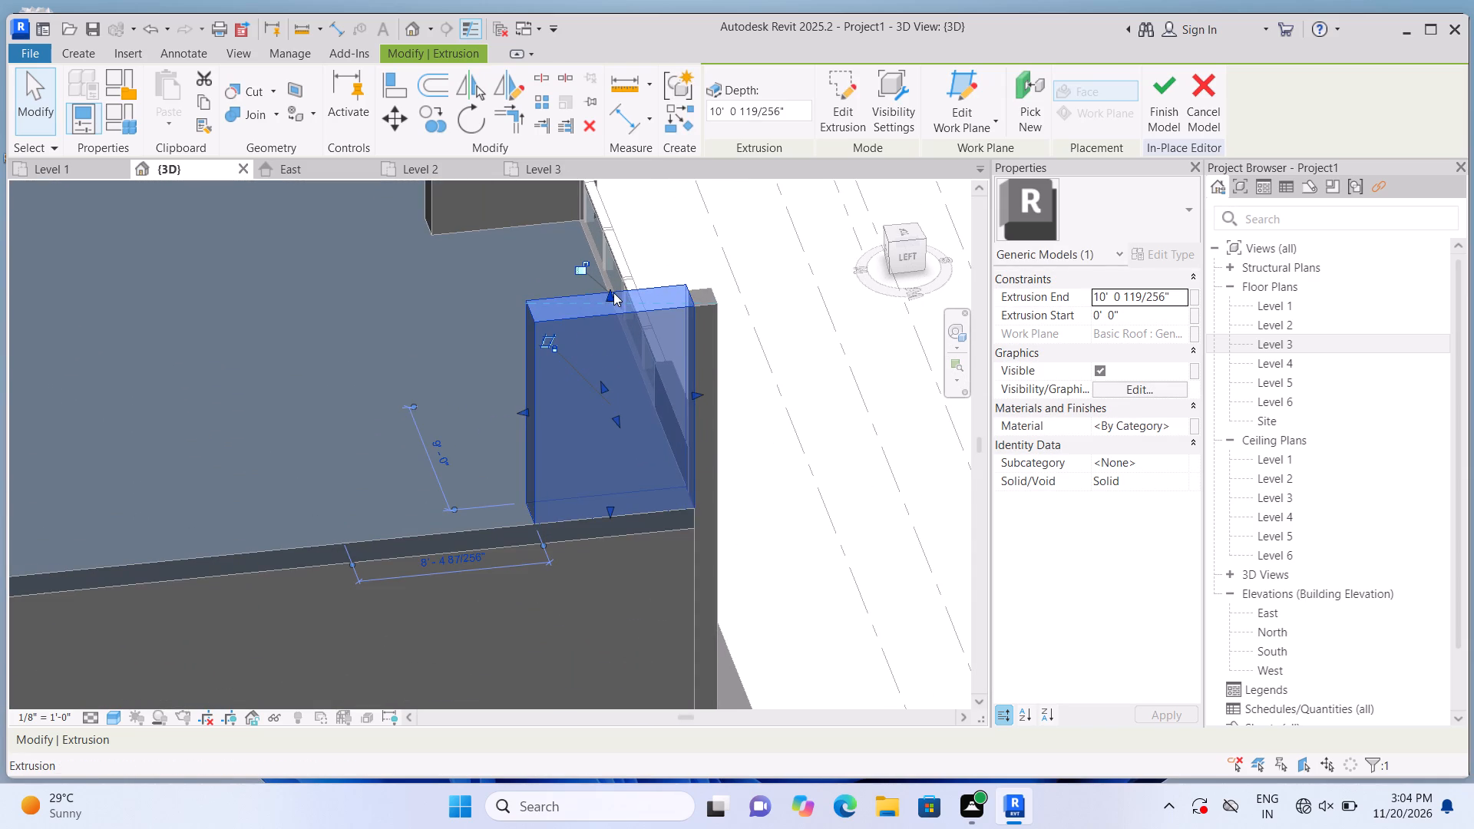
{"action": "left_click_drag", "start_coordinate": [608, 290], "coordinate": [610, 308]}
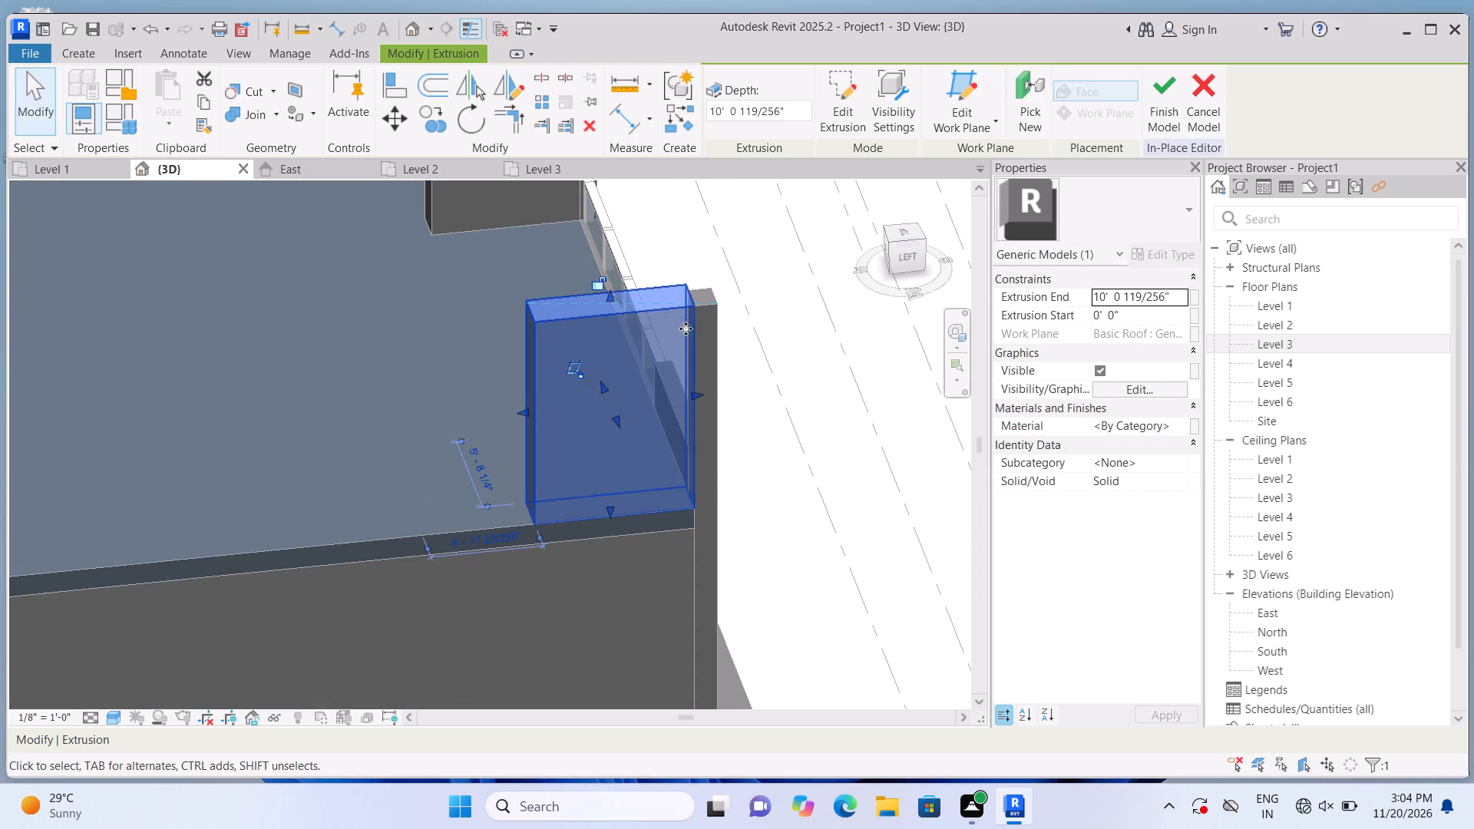
{"action": "scroll", "coordinate": [639, 311], "scroll_direction": "up", "scroll_amount": 5}
{"action": "left_click_drag", "start_coordinate": [592, 289], "coordinate": [593, 321]}
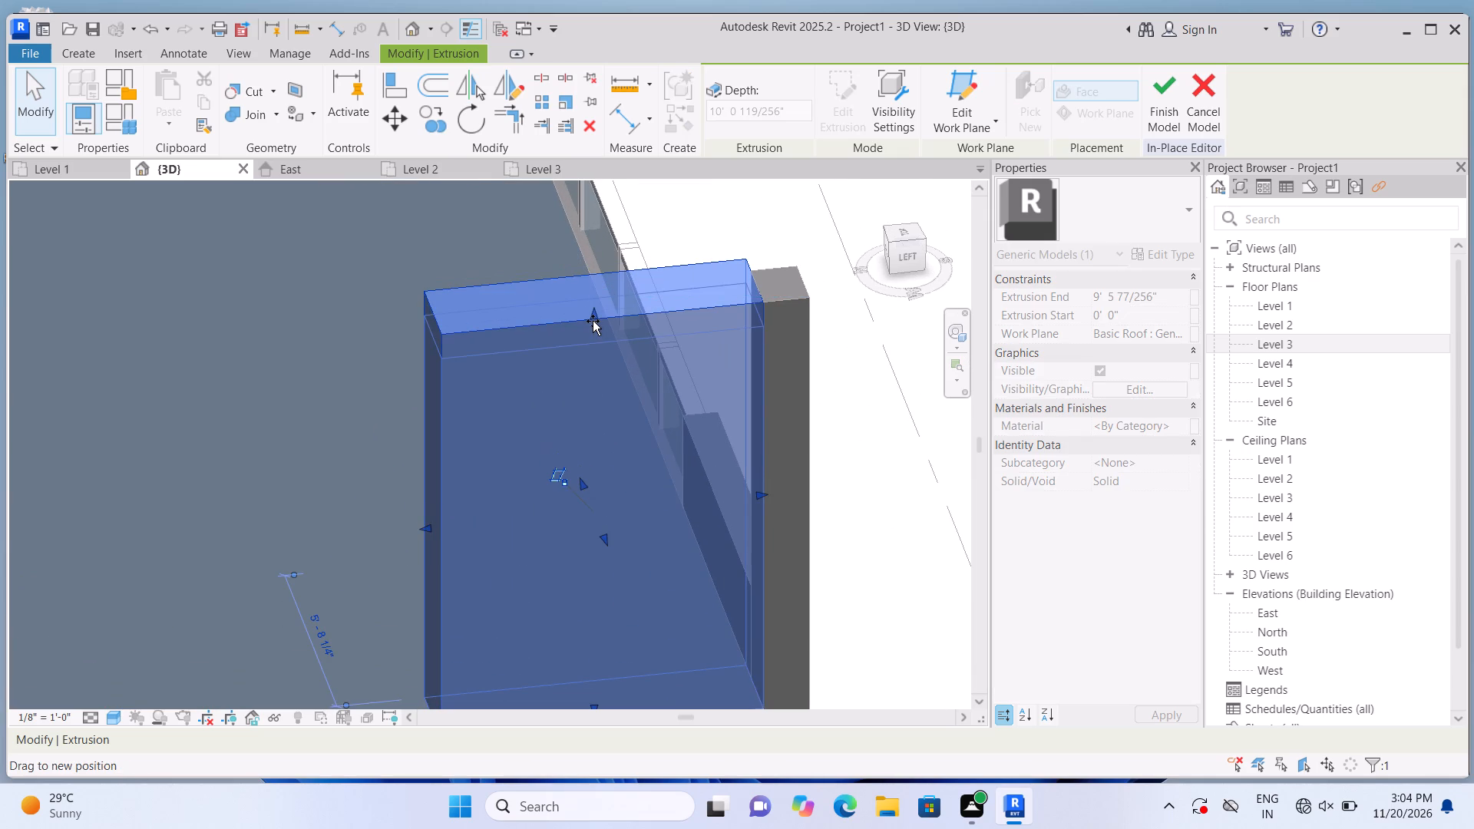
{"action": "left_click_drag", "start_coordinate": [593, 321], "coordinate": [598, 306]}
{"action": "left_click", "coordinate": [598, 306]}
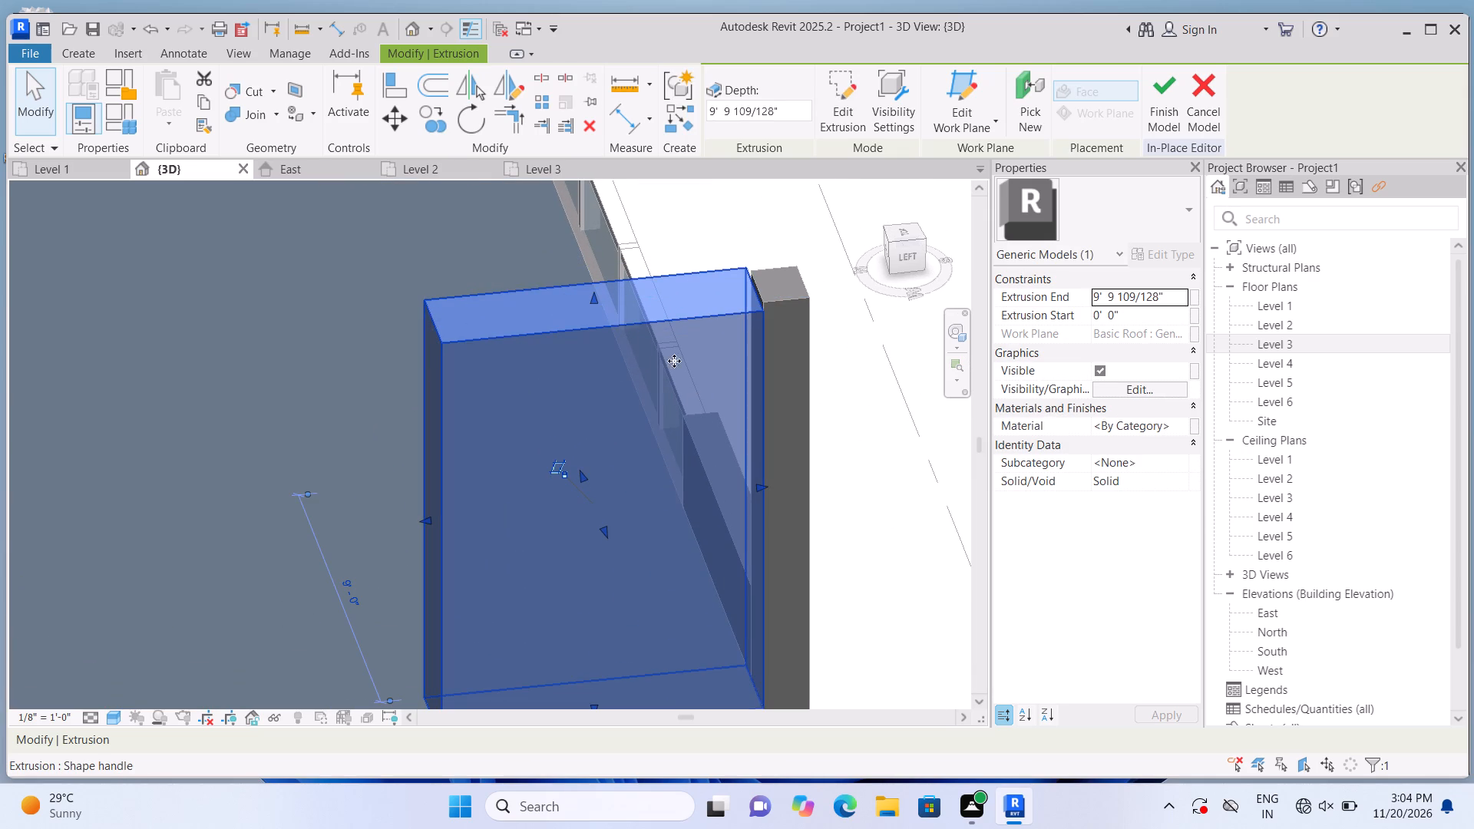
{"action": "left_click", "coordinate": [591, 298]}
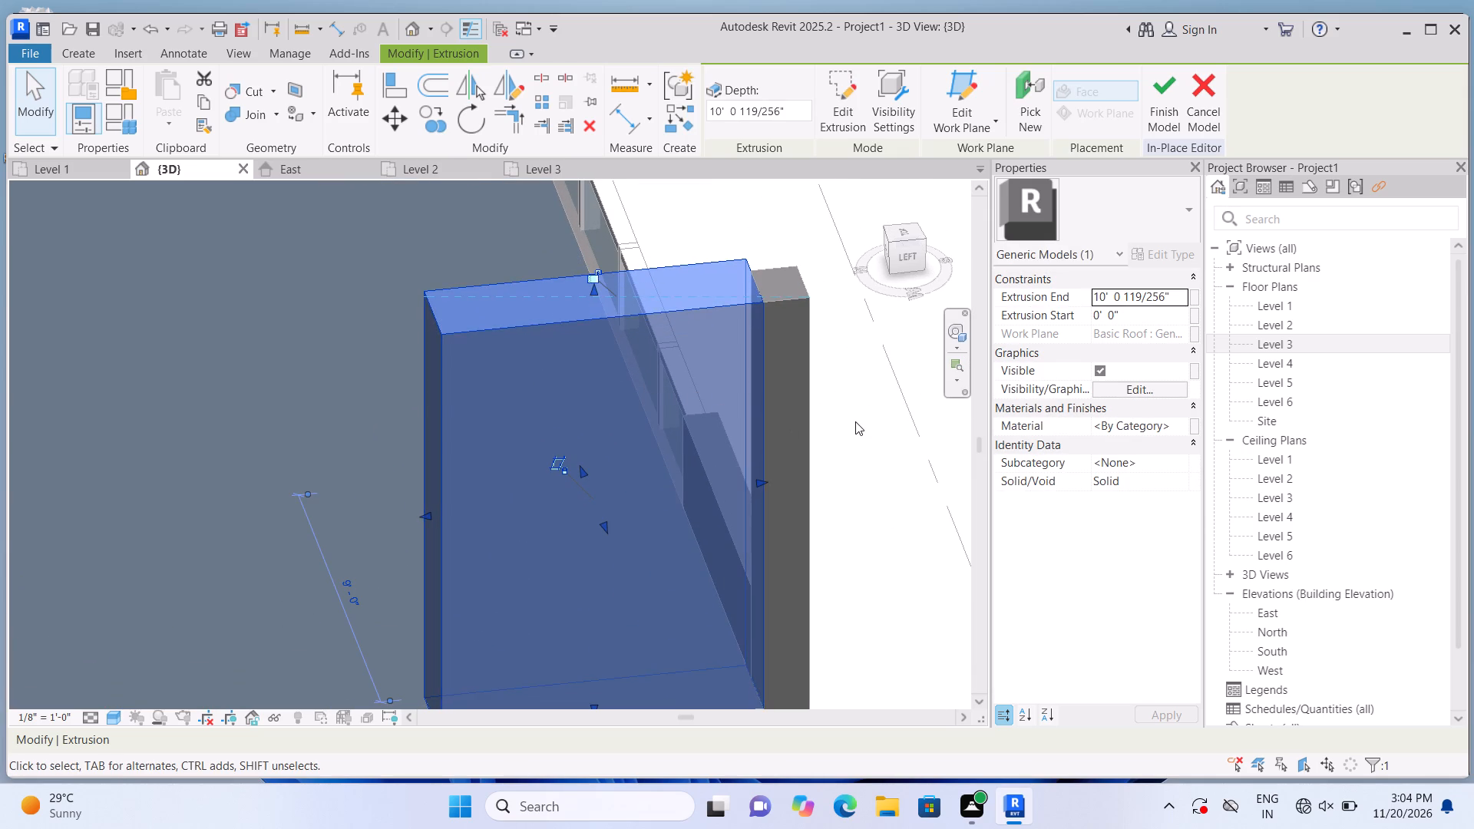
{"action": "left_click", "coordinate": [855, 423]}
Examine the raised corner slab against the whole building from the front and the right side.
{"action": "scroll", "coordinate": [848, 424], "scroll_direction": "down", "scroll_amount": 5}
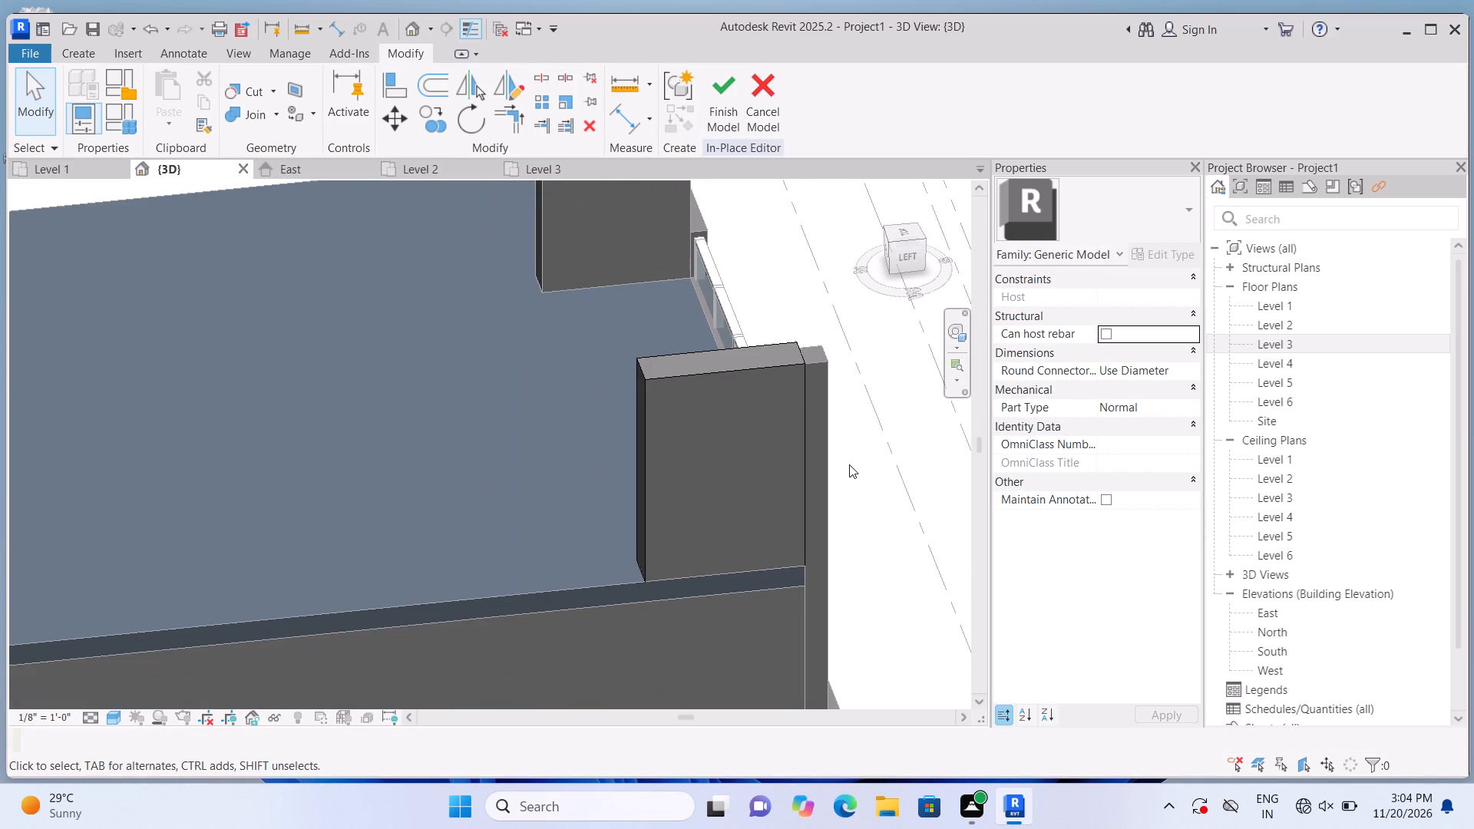
{"action": "middle_click_drag", "start_coordinate": [849, 465], "coordinate": [600, 473], "text": "shift"}
{"action": "scroll", "coordinate": [635, 438], "scroll_direction": "down", "scroll_amount": 13}
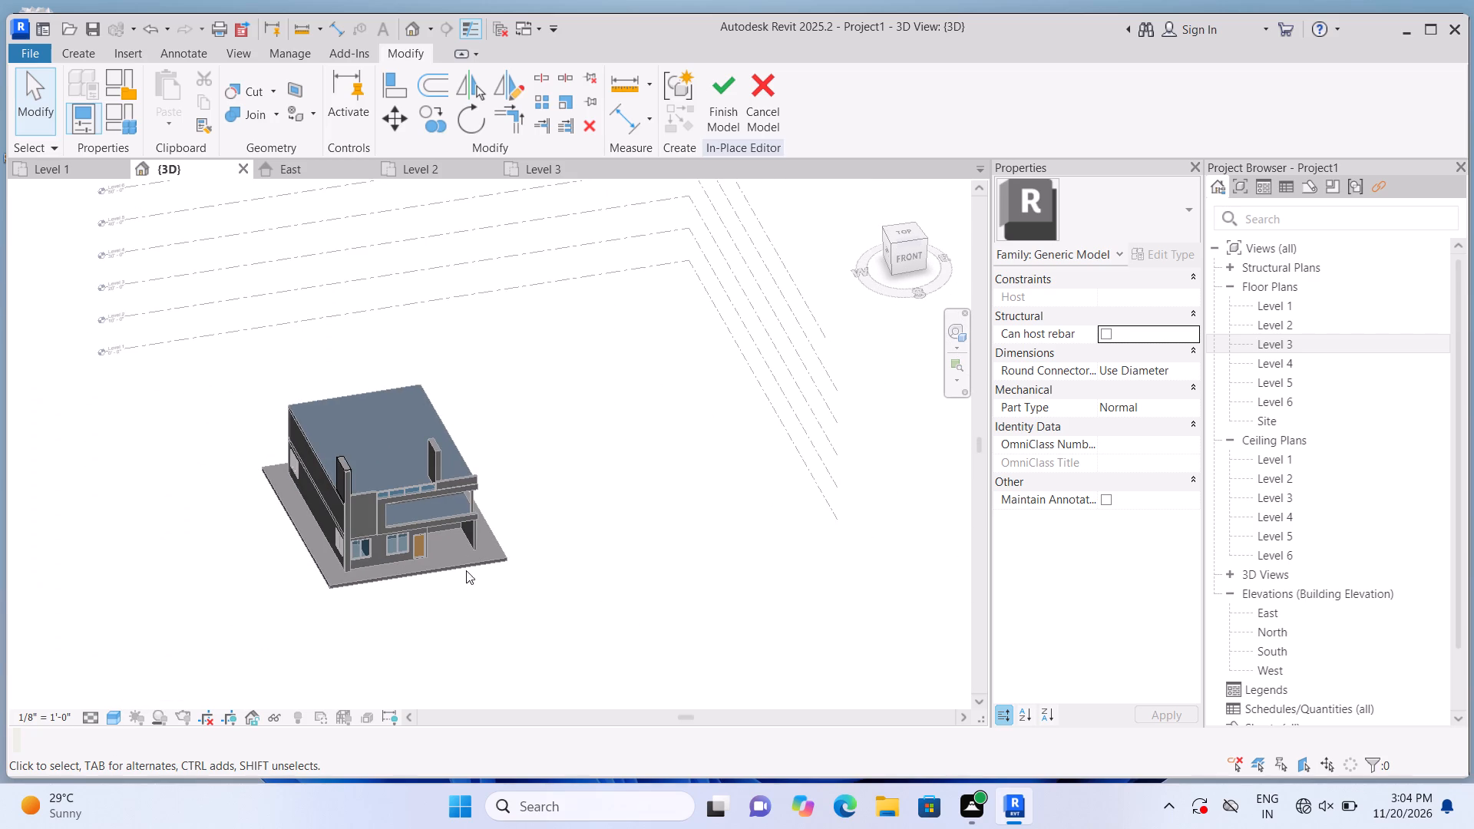
{"action": "scroll", "coordinate": [443, 487], "scroll_direction": "up", "scroll_amount": 1, "text": "shift"}
{"action": "scroll", "coordinate": [439, 598], "scroll_direction": "up", "scroll_amount": 5}
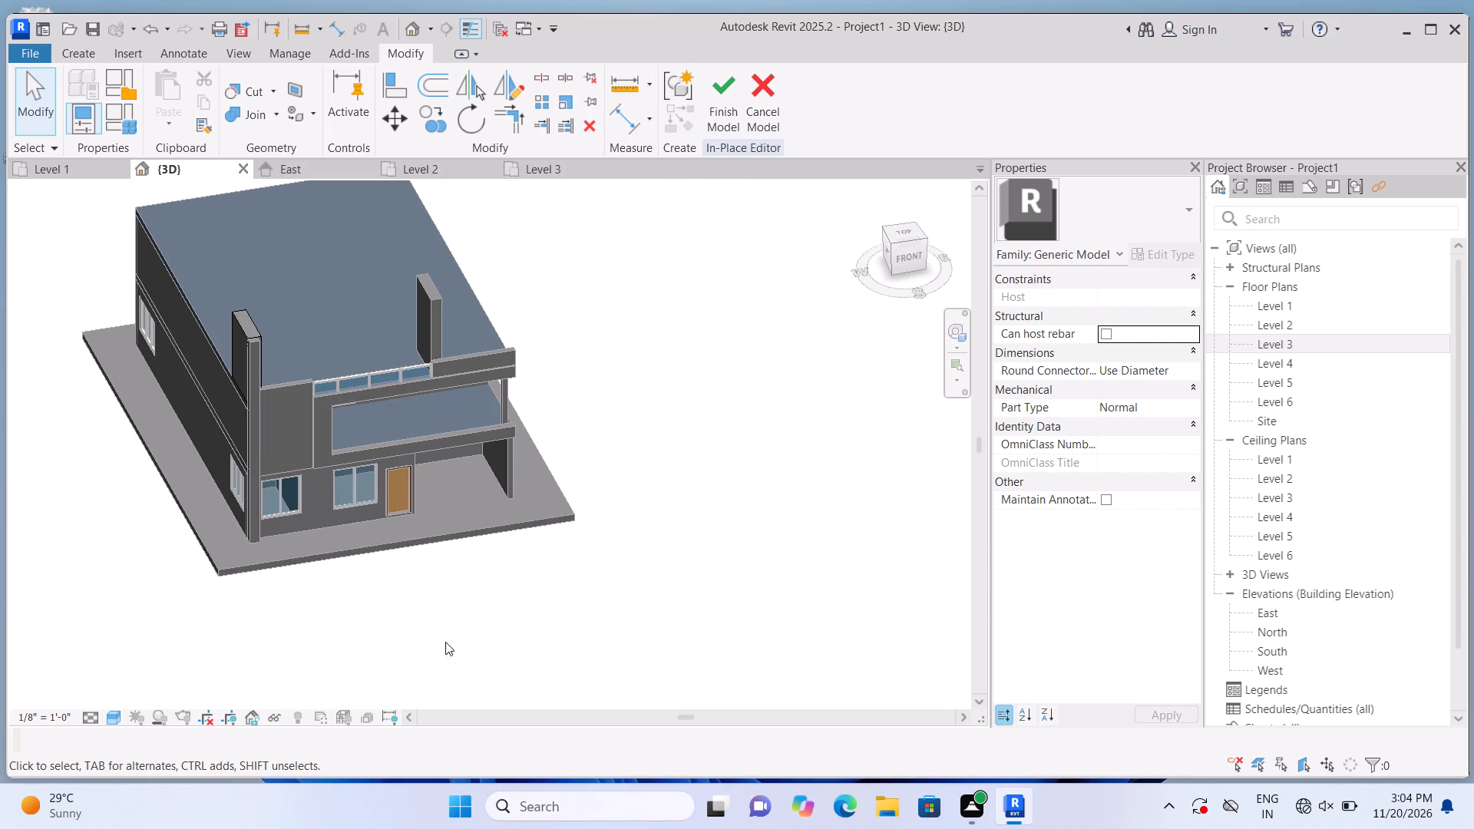
{"action": "middle_click_drag", "start_coordinate": [440, 674], "coordinate": [308, 577], "text": "shift"}
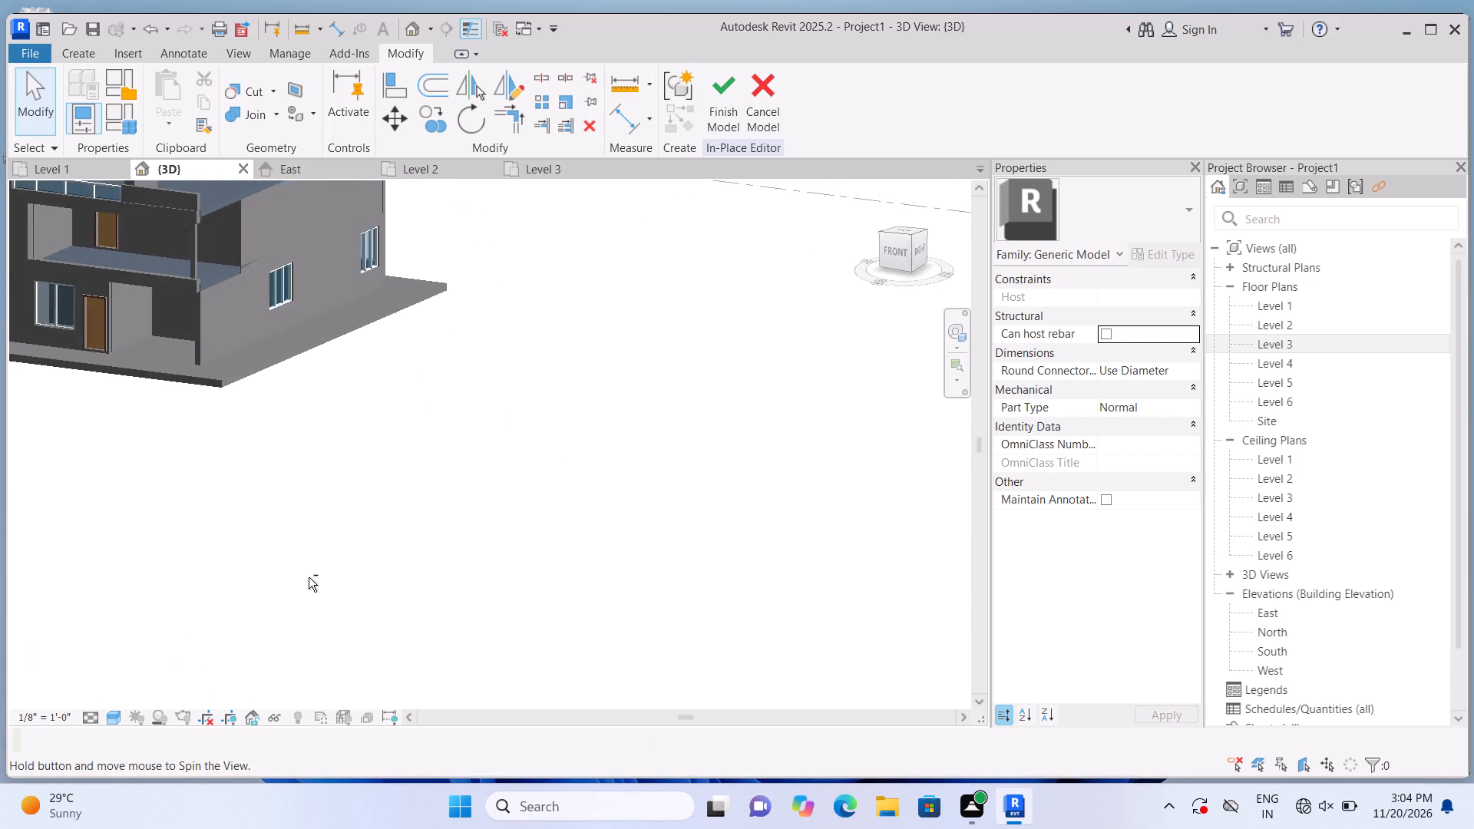
{"action": "scroll", "coordinate": [322, 565], "scroll_direction": "down", "scroll_amount": 4}
{"action": "scroll", "coordinate": [111, 318], "scroll_direction": "up", "scroll_amount": 4}
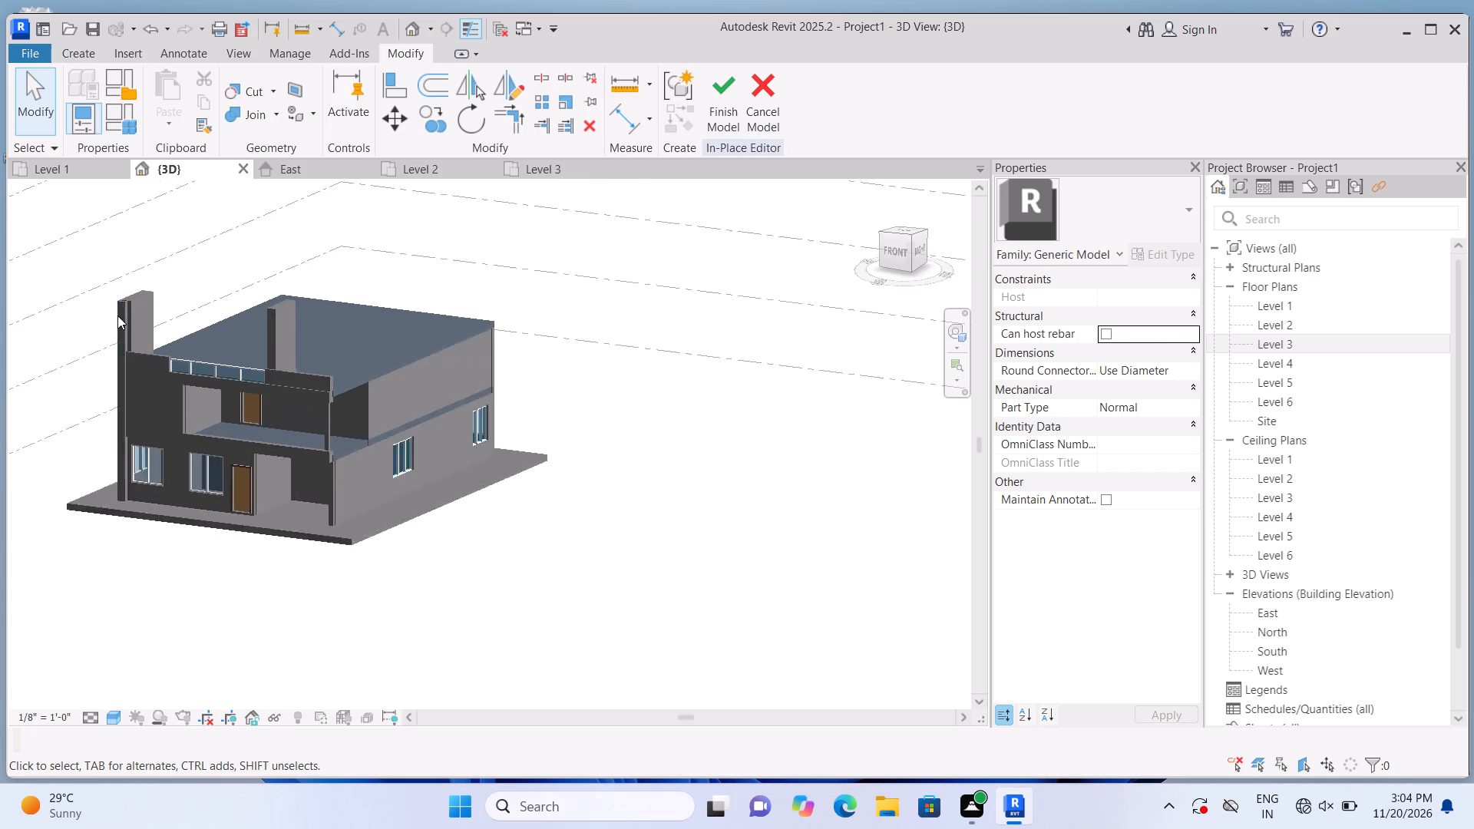
Thin the corner slab by pulling its inner long face back flush with the side of the facade's corner post.
{"action": "scroll", "coordinate": [117, 315], "scroll_direction": "up", "scroll_amount": 5}
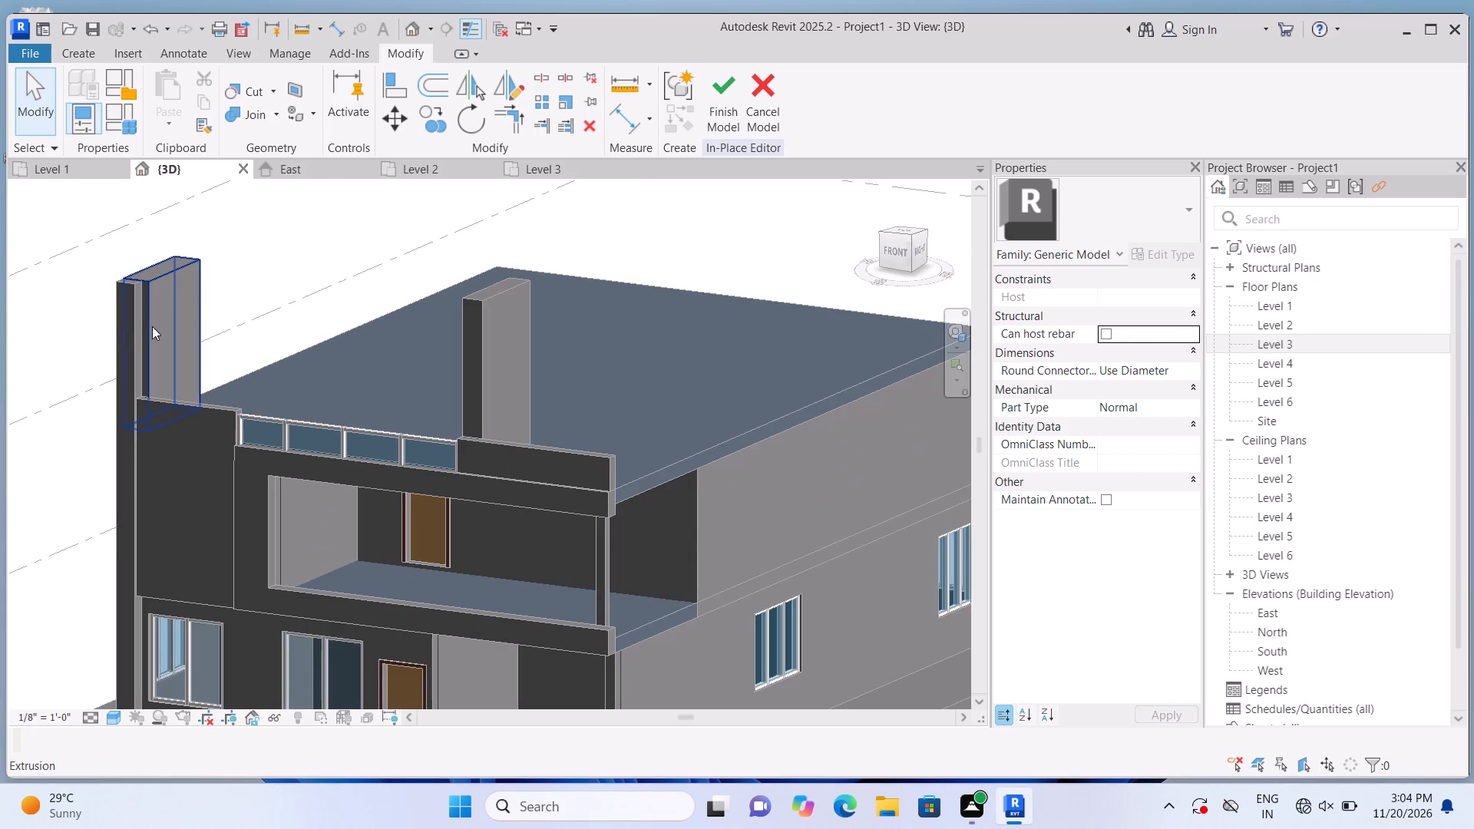
{"action": "scroll", "coordinate": [160, 322], "scroll_direction": "up", "scroll_amount": 5}
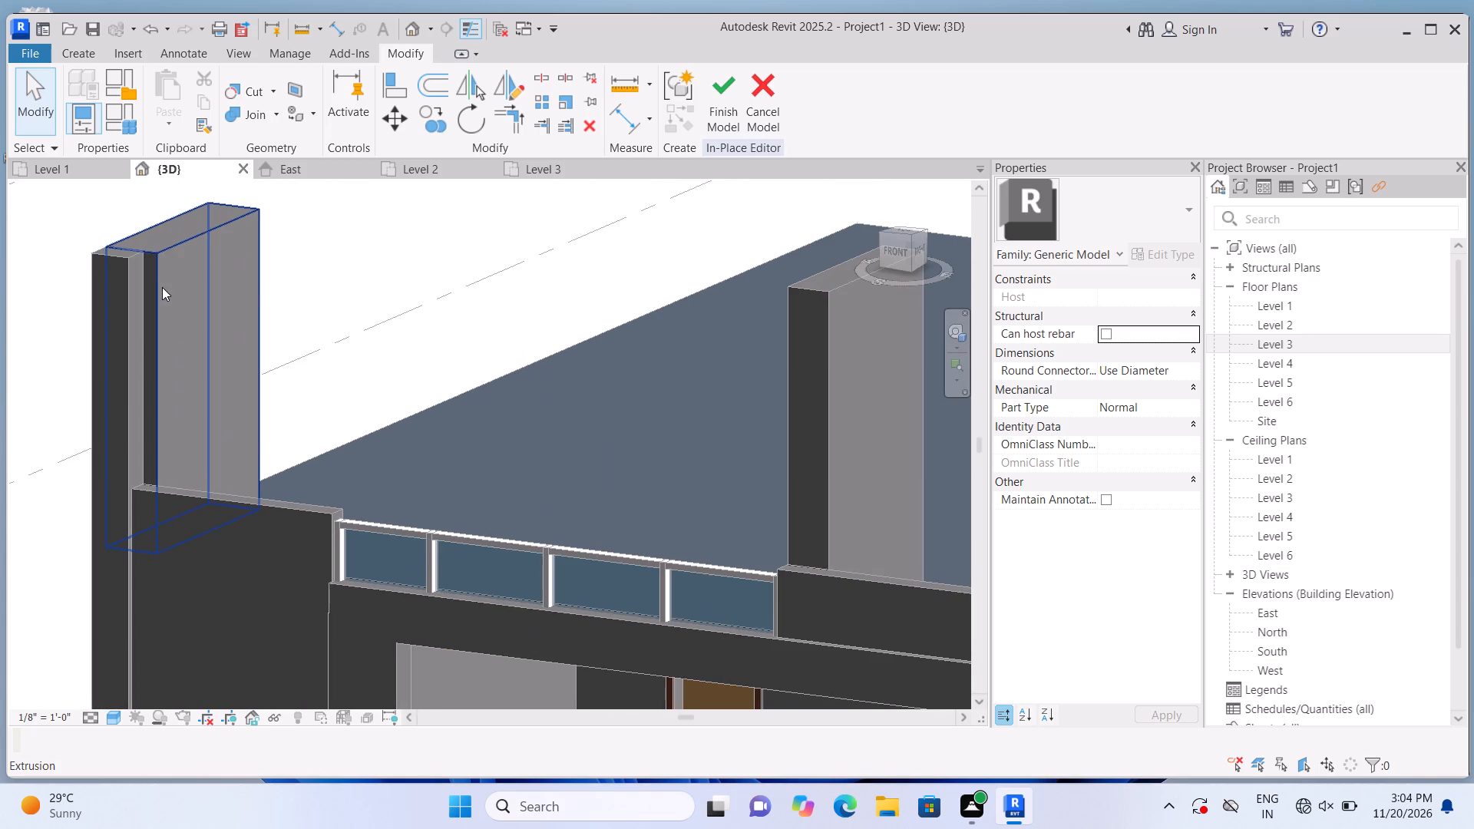
{"action": "left_click", "coordinate": [162, 287]}
{"action": "scroll", "coordinate": [170, 301], "scroll_direction": "up", "scroll_amount": 1}
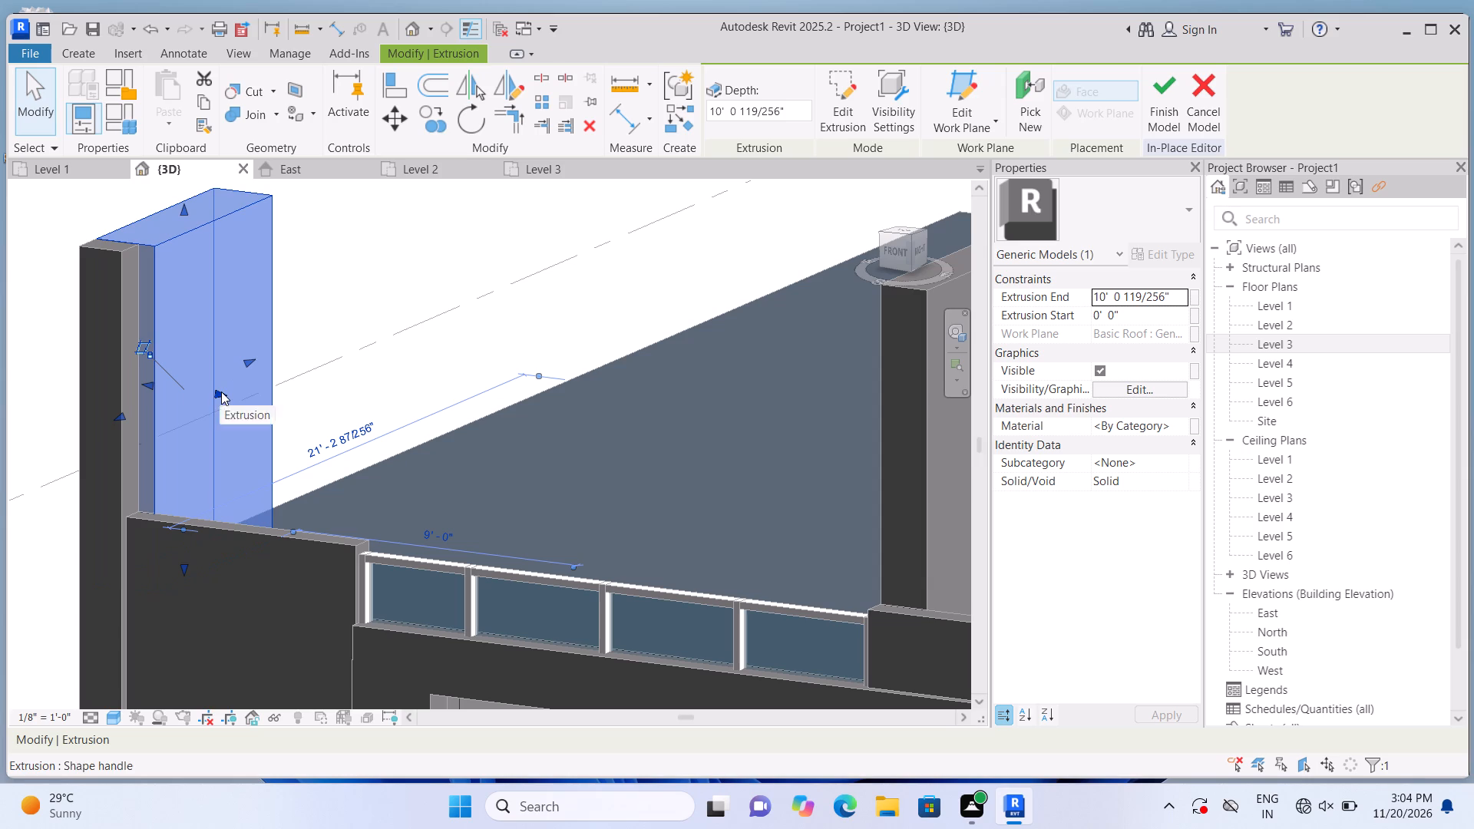
{"action": "left_click_drag", "start_coordinate": [221, 391], "coordinate": [188, 374]}
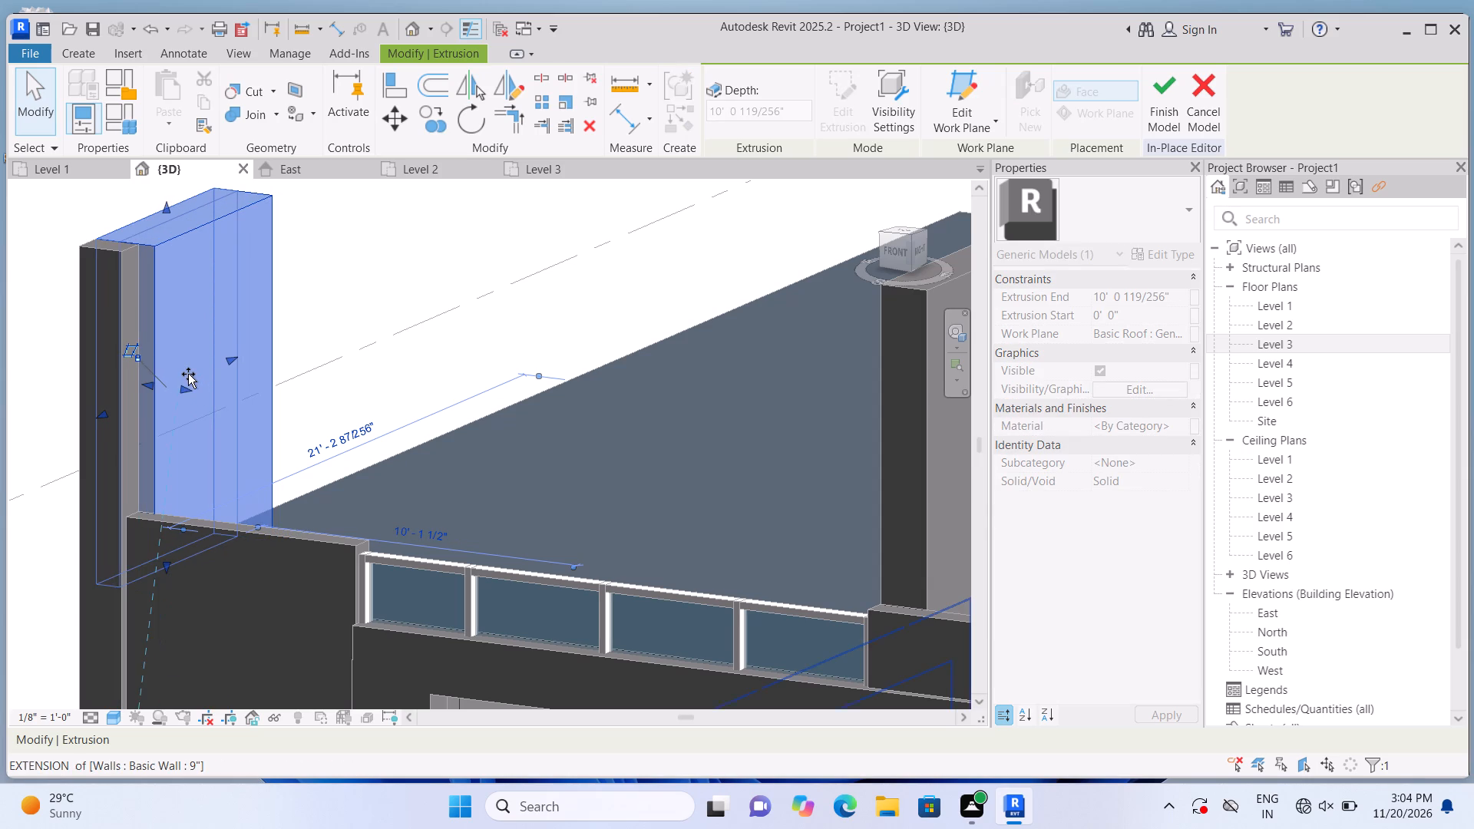
{"action": "left_click_drag", "start_coordinate": [188, 374], "coordinate": [194, 380]}
{"action": "left_click", "coordinate": [60, 423]}
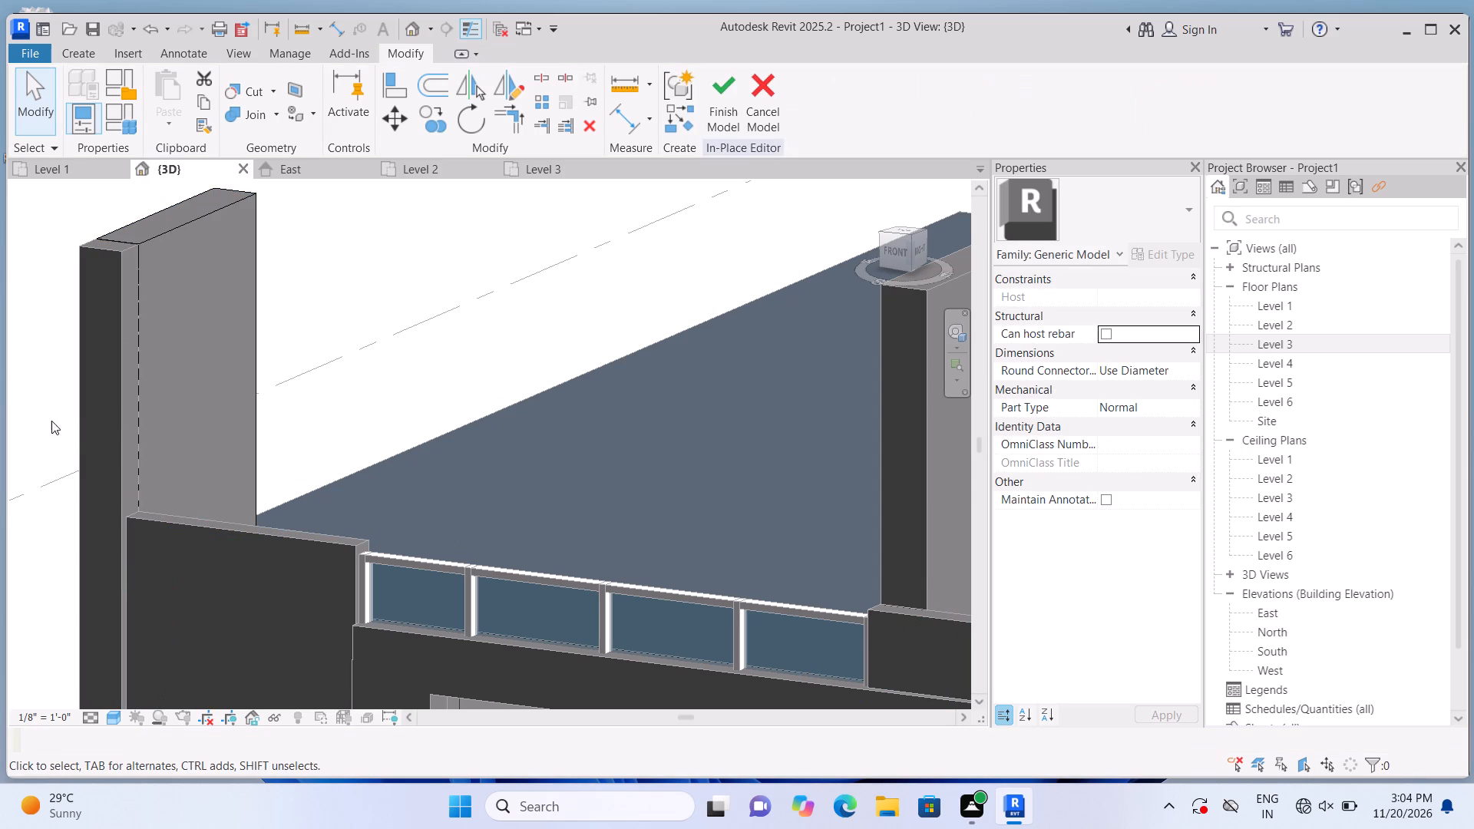
Examine how the thinned corner slab meets the corner post, front facade and glazed parapet from the front and right side.
{"action": "scroll", "coordinate": [49, 381], "scroll_direction": "up", "scroll_amount": 2}
{"action": "scroll", "coordinate": [73, 359], "scroll_direction": "down", "scroll_amount": 6}
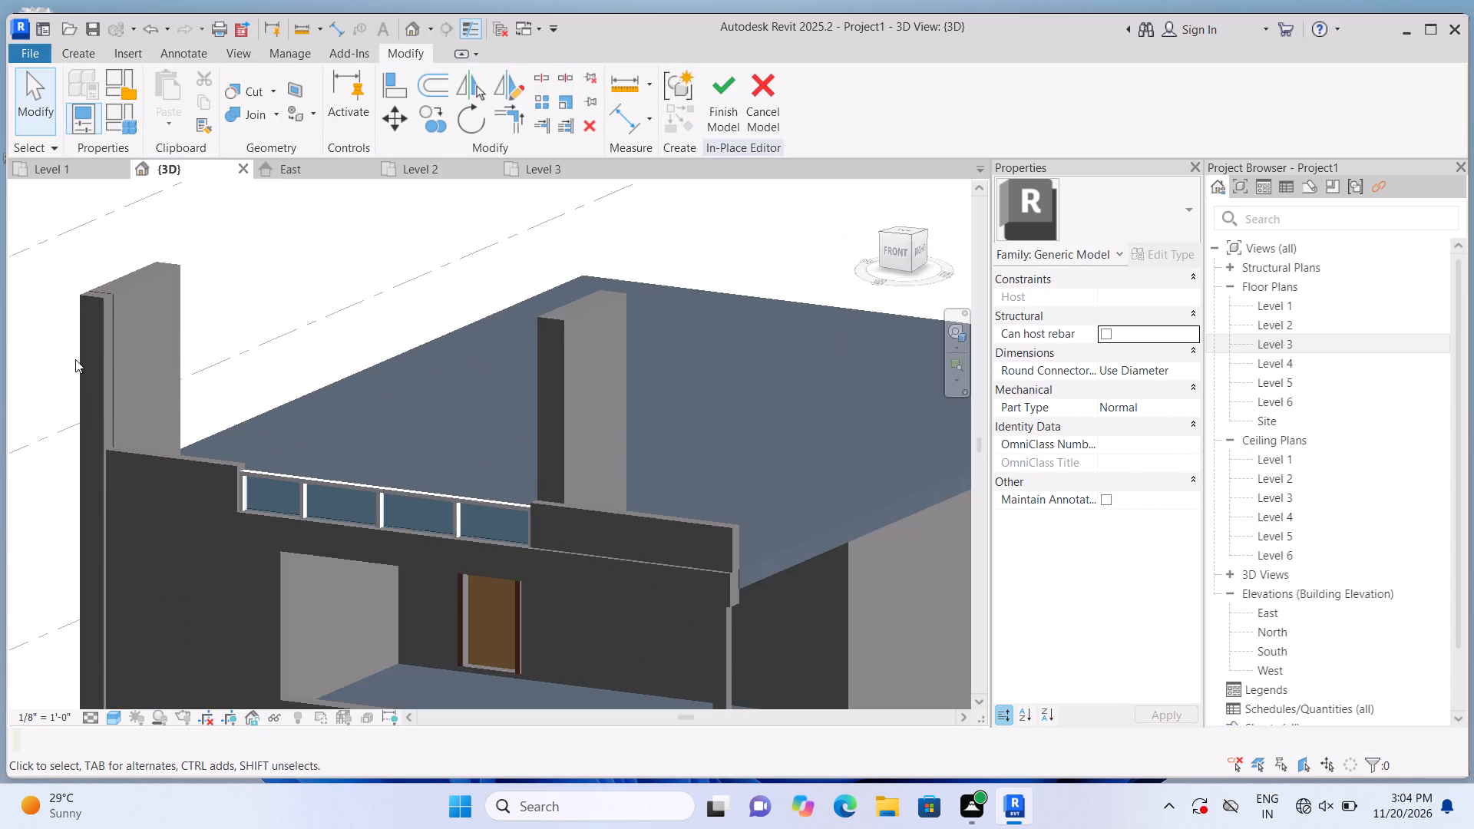
{"action": "middle_click_drag", "start_coordinate": [130, 317], "coordinate": [134, 327]}
{"action": "middle_click_drag", "start_coordinate": [221, 342], "coordinate": [263, 397]}
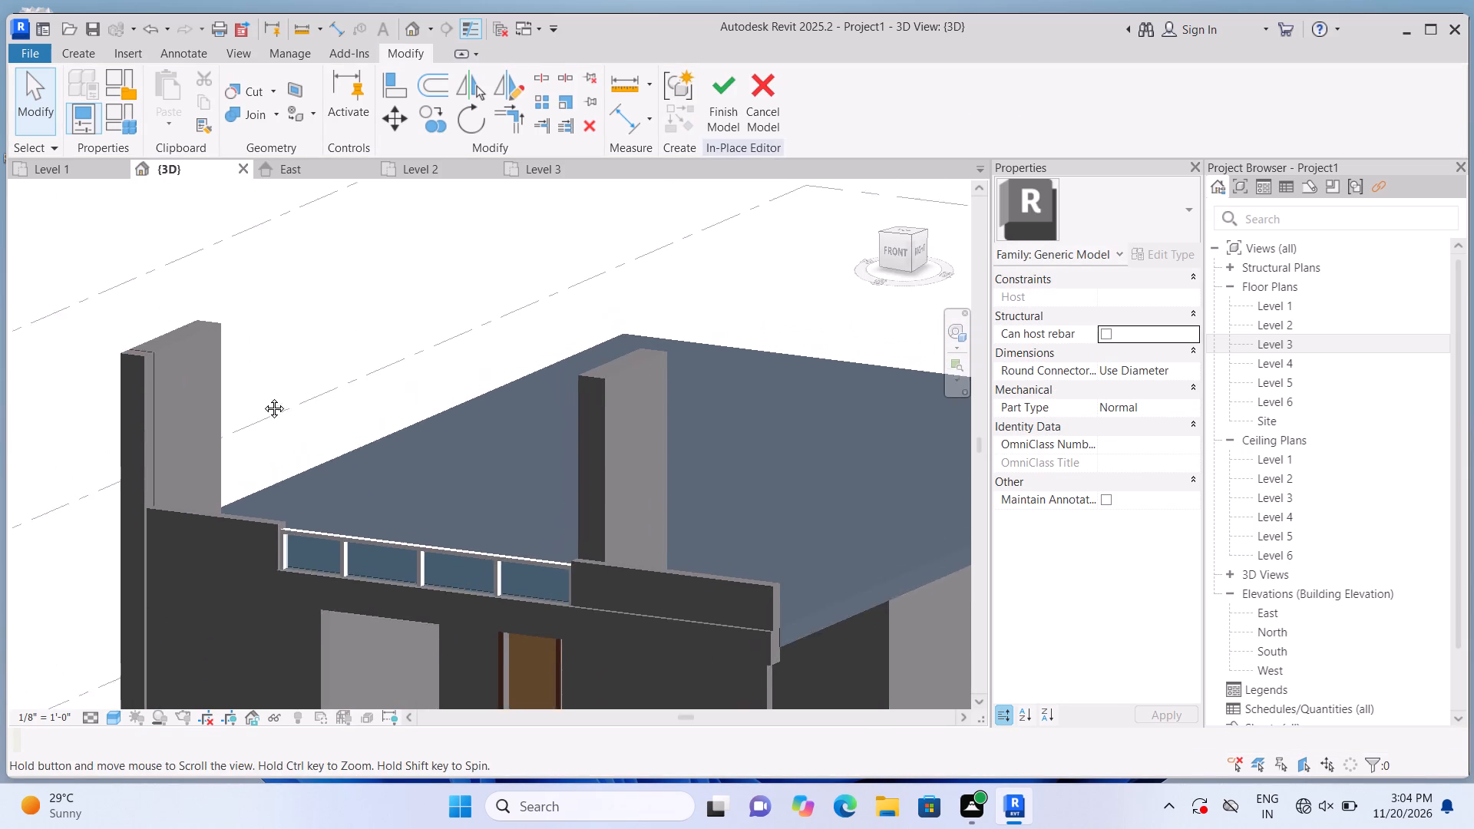
{"action": "middle_click_drag", "start_coordinate": [263, 397], "coordinate": [265, 402]}
{"action": "scroll", "coordinate": [142, 428], "scroll_direction": "up", "scroll_amount": 3}
{"action": "scroll", "coordinate": [156, 404], "scroll_direction": "down", "scroll_amount": 2}
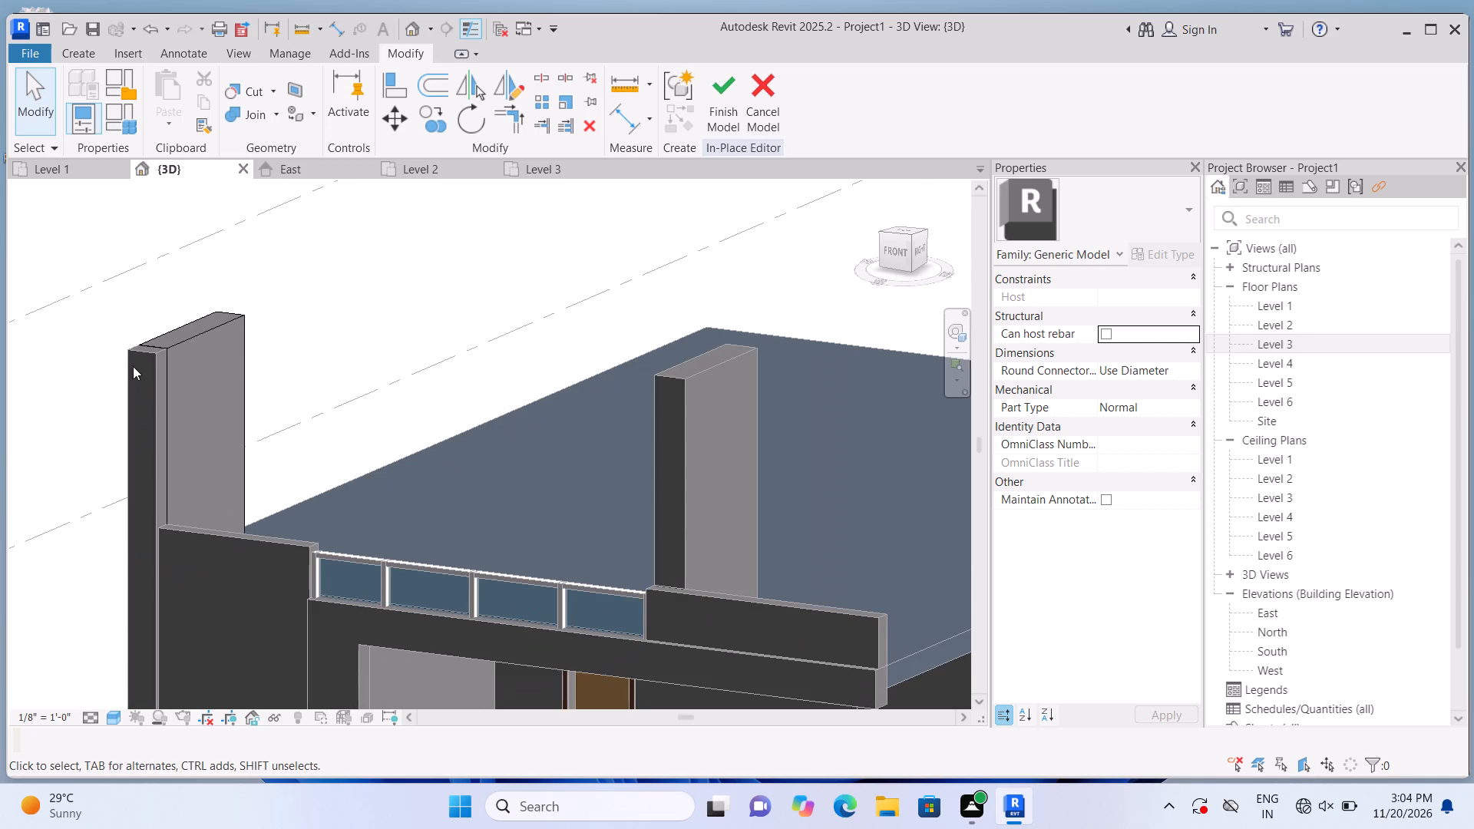
{"action": "left_click", "coordinate": [146, 374]}
{"action": "scroll", "coordinate": [242, 329], "scroll_direction": "down", "scroll_amount": 2}
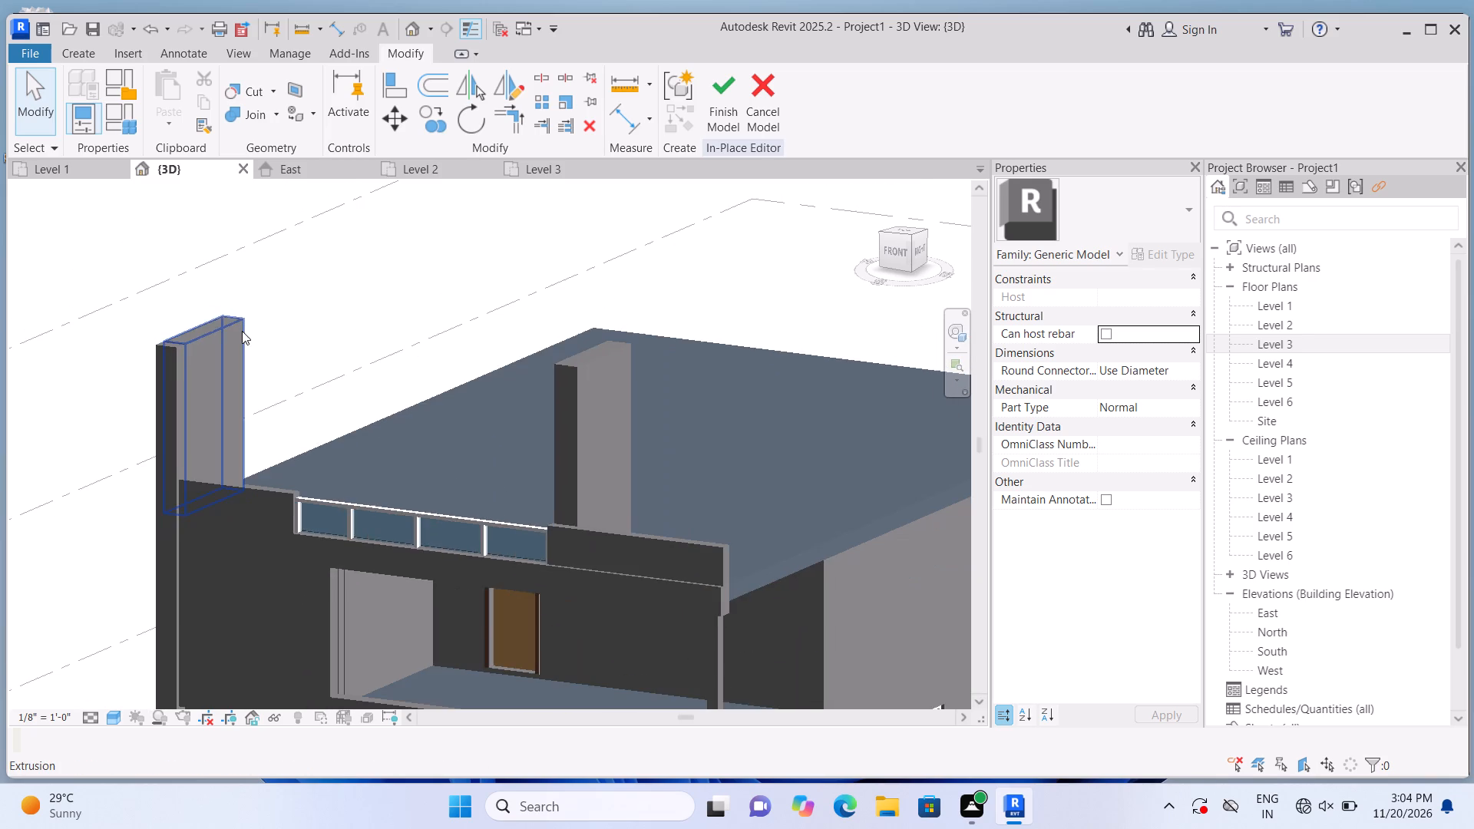
{"action": "left_click", "coordinate": [329, 306]}
{"action": "scroll", "coordinate": [413, 287], "scroll_direction": "down", "scroll_amount": 3}
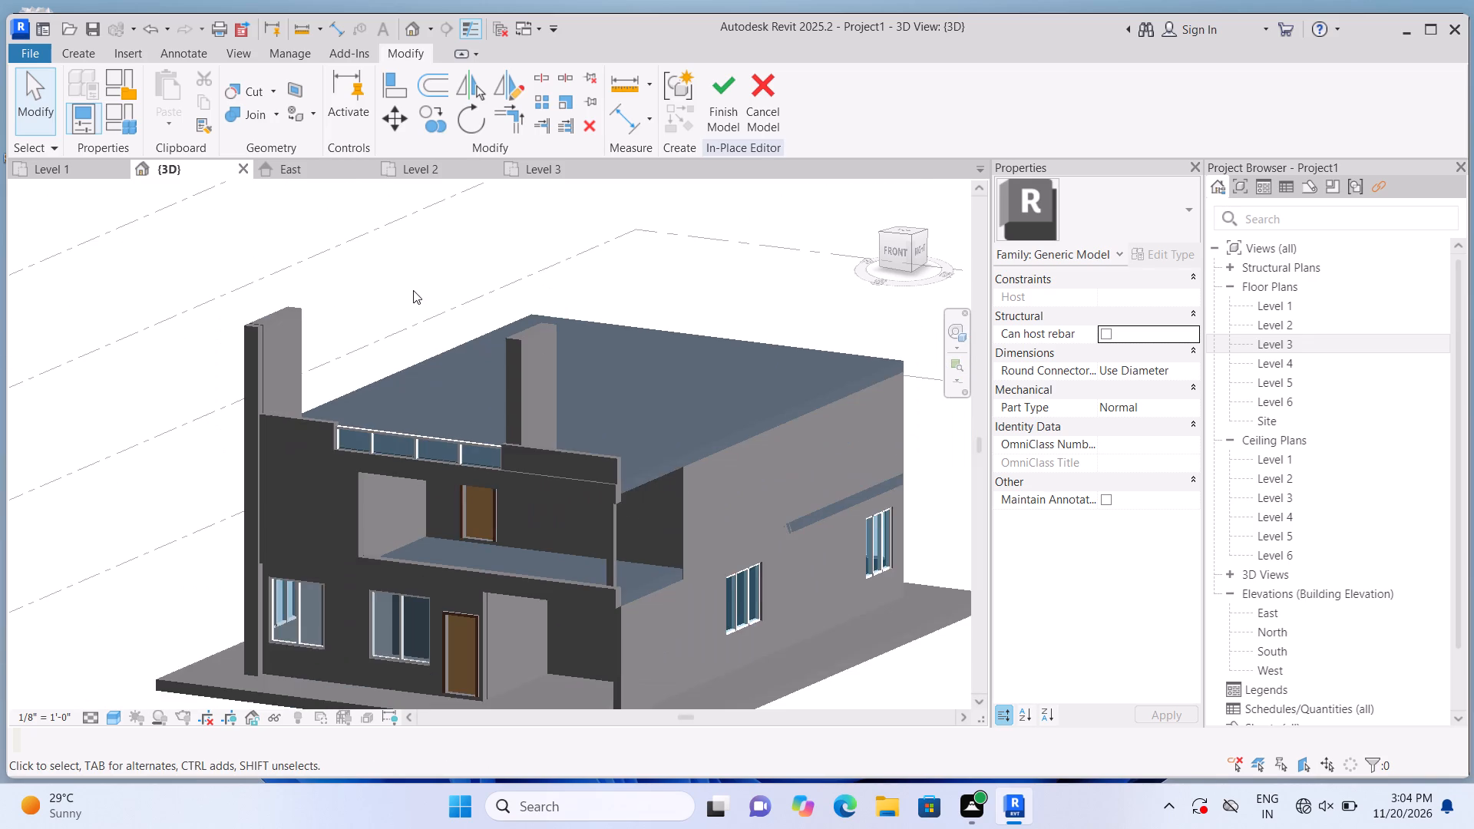
{"action": "middle_click_drag", "start_coordinate": [411, 296], "coordinate": [366, 323], "text": "shift"}
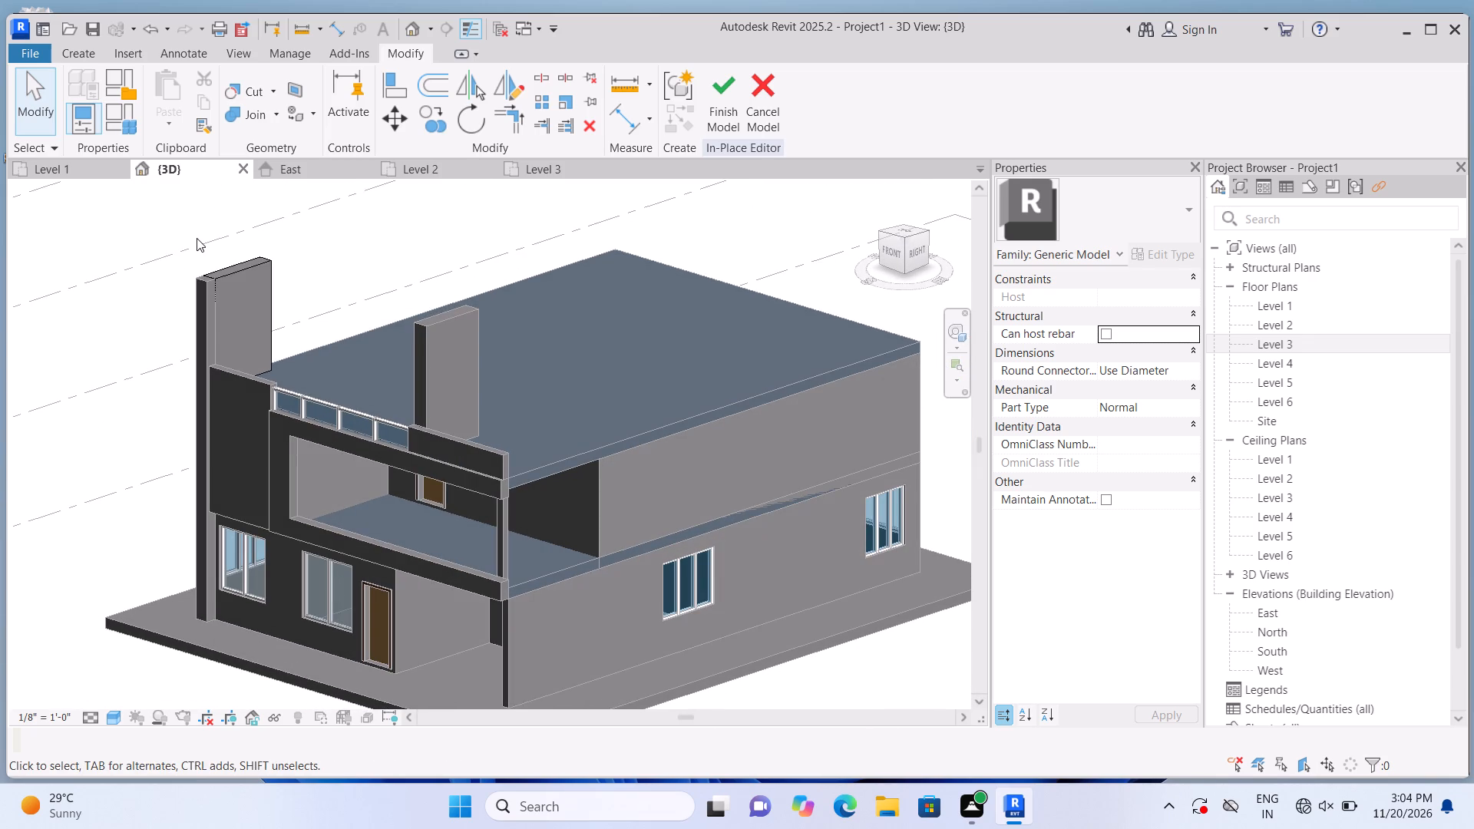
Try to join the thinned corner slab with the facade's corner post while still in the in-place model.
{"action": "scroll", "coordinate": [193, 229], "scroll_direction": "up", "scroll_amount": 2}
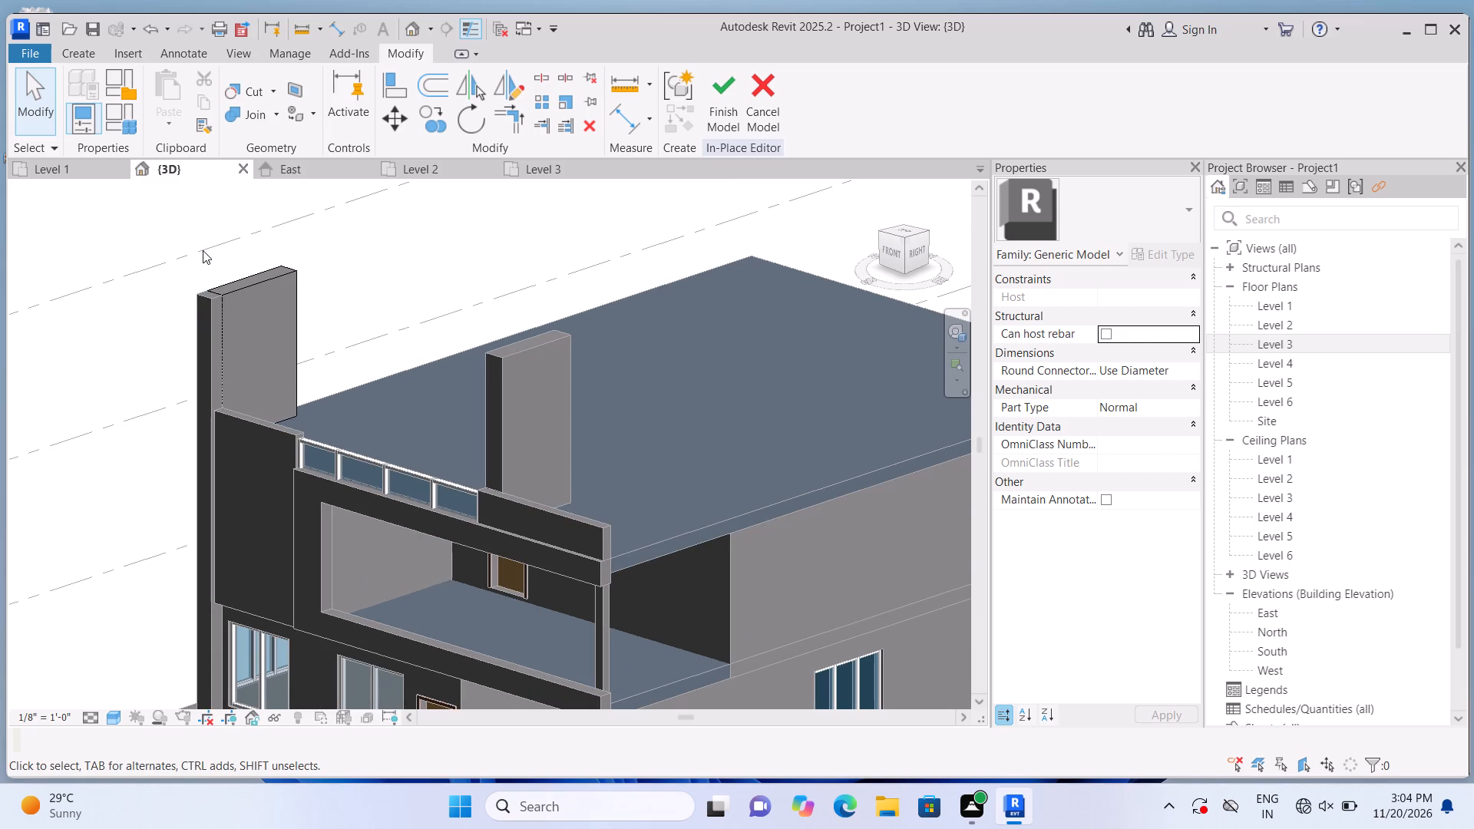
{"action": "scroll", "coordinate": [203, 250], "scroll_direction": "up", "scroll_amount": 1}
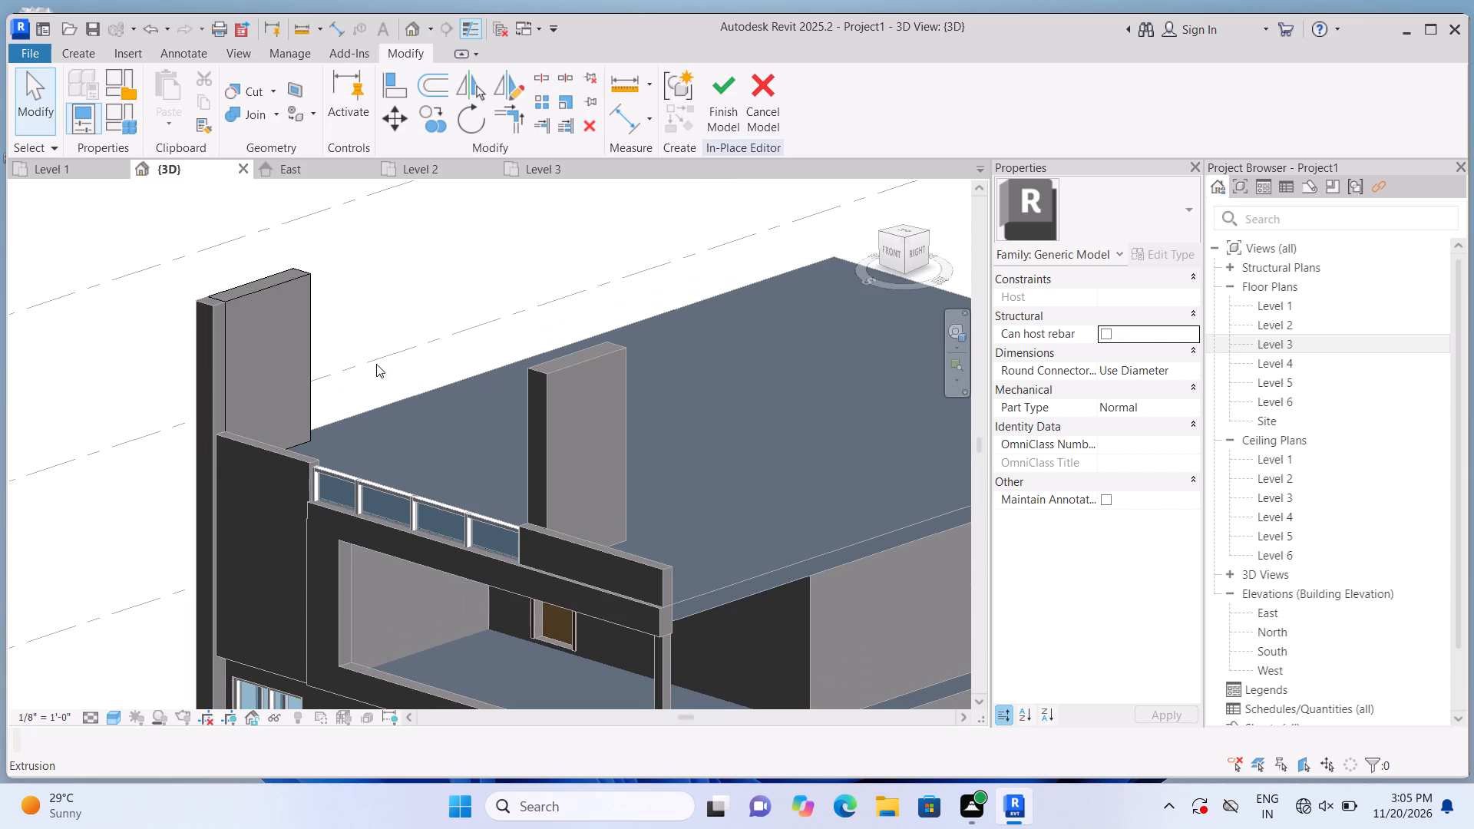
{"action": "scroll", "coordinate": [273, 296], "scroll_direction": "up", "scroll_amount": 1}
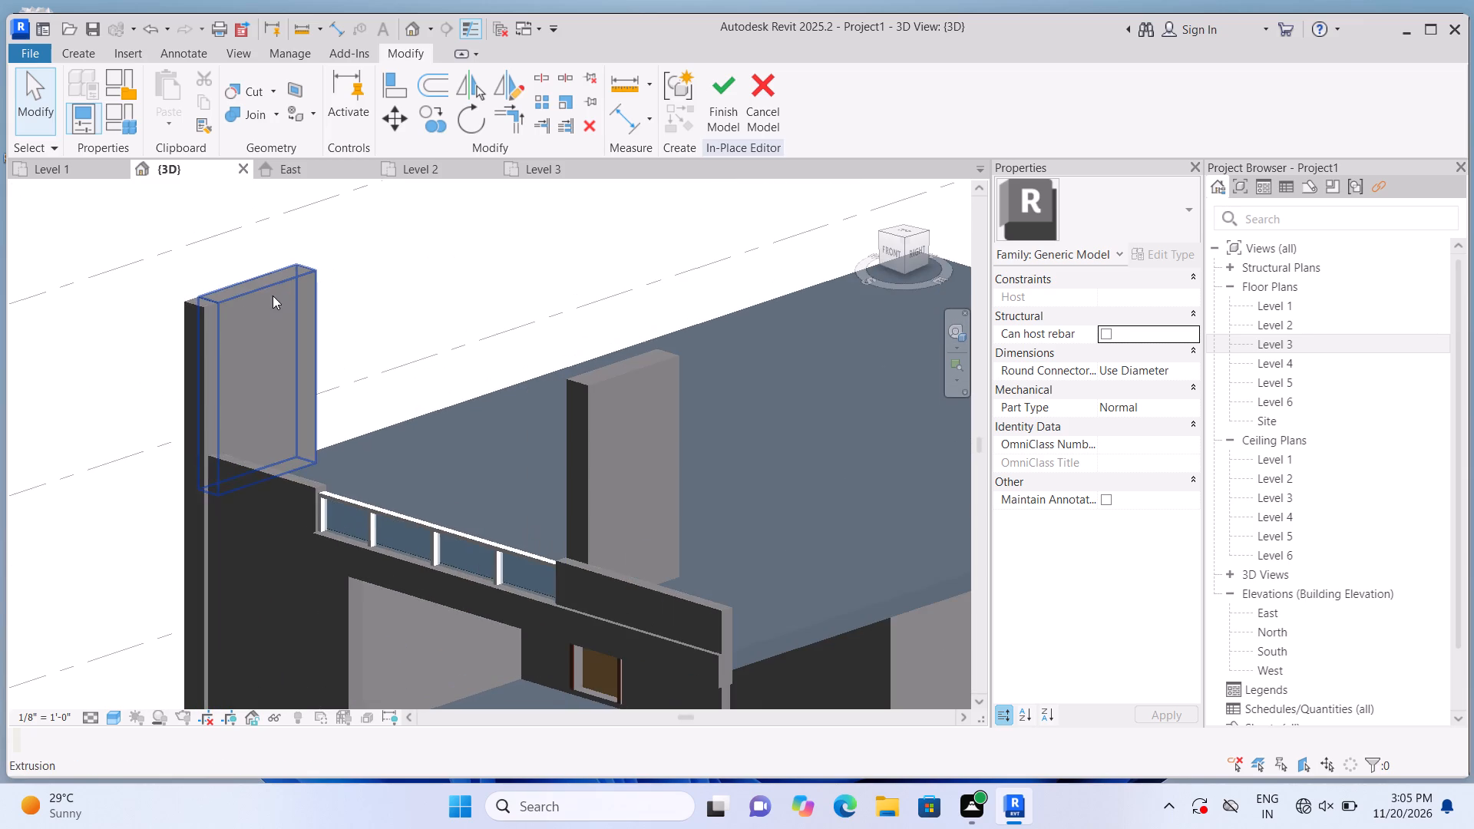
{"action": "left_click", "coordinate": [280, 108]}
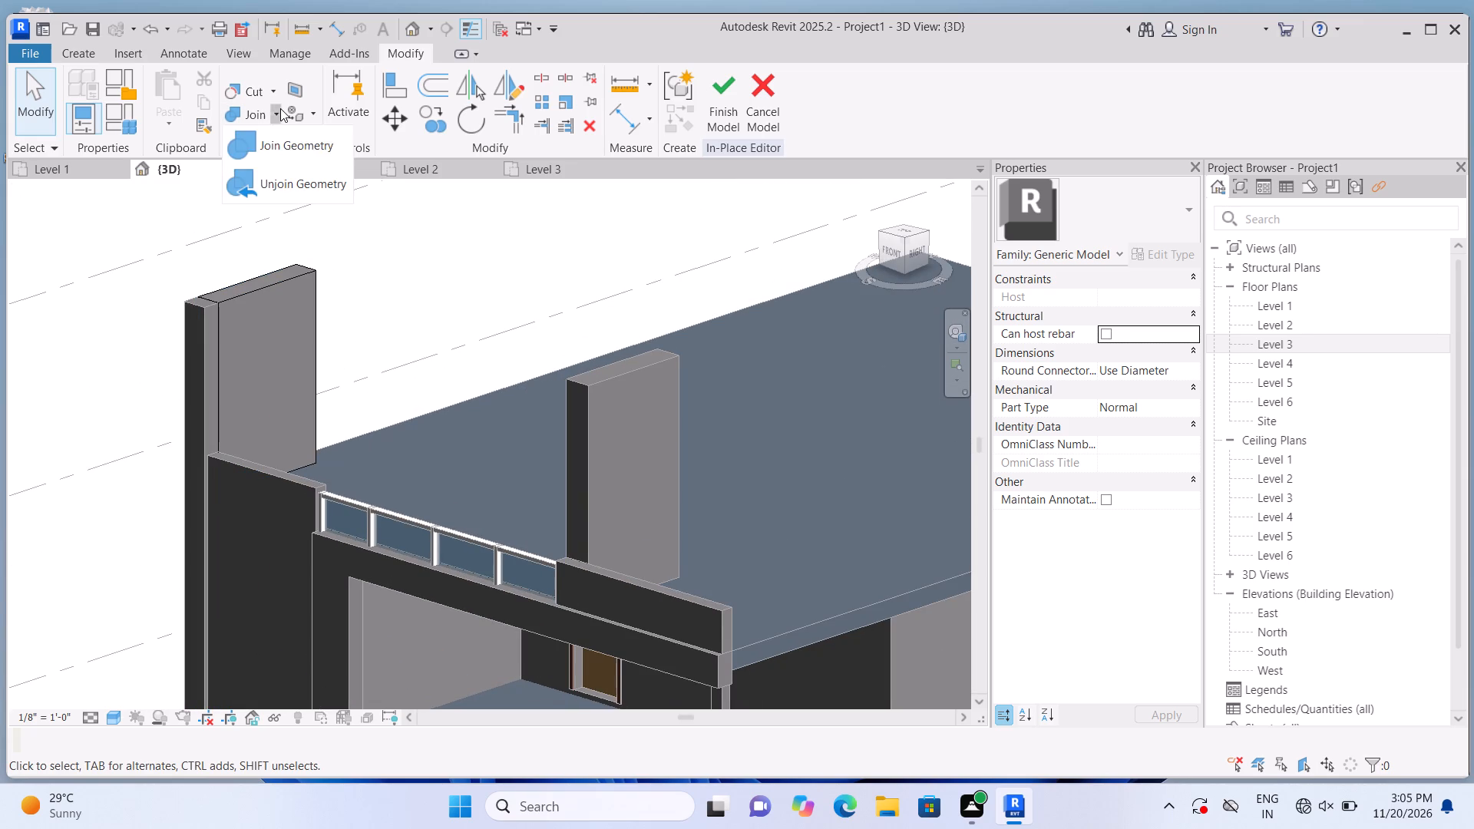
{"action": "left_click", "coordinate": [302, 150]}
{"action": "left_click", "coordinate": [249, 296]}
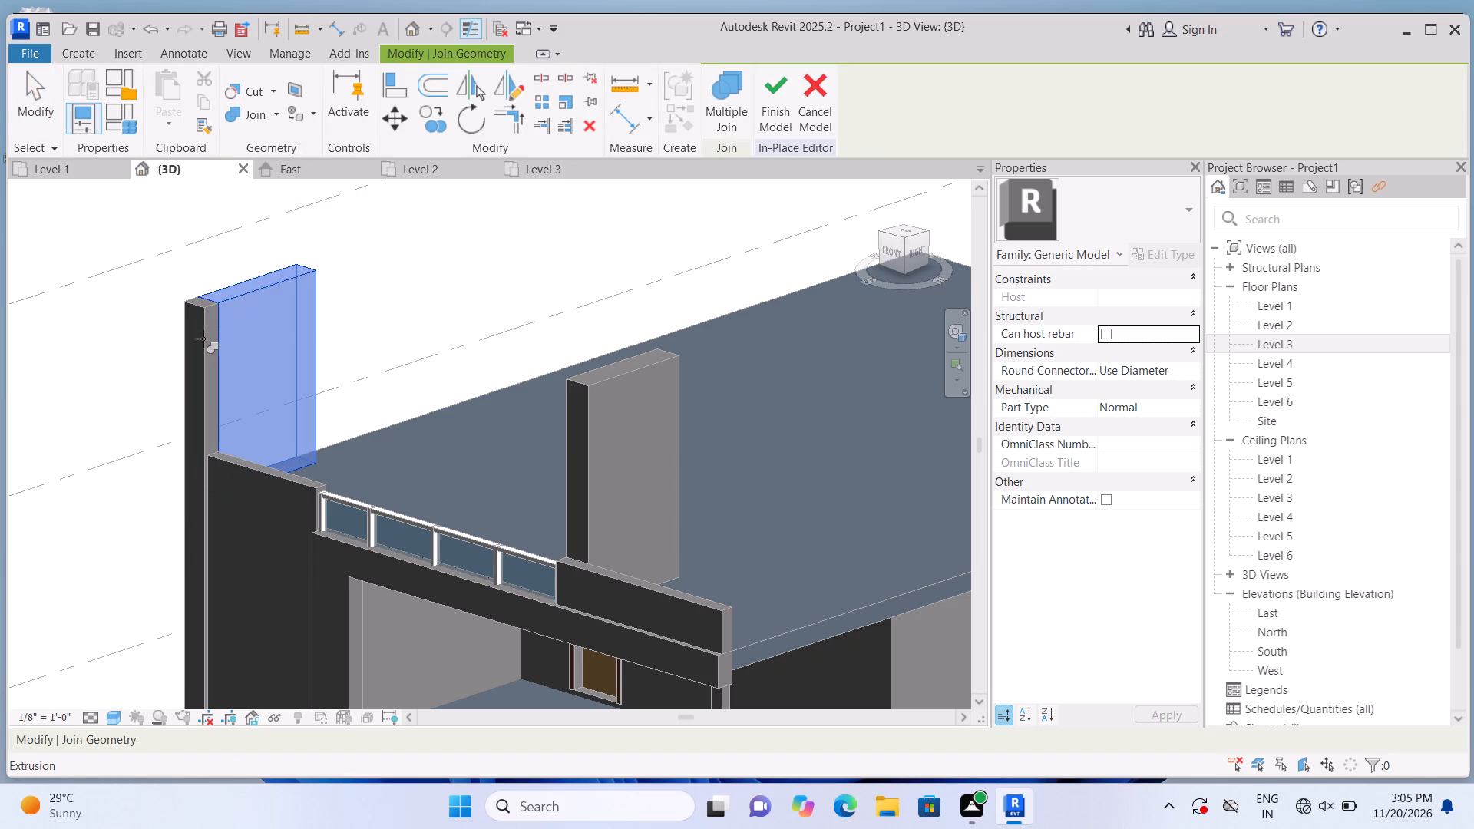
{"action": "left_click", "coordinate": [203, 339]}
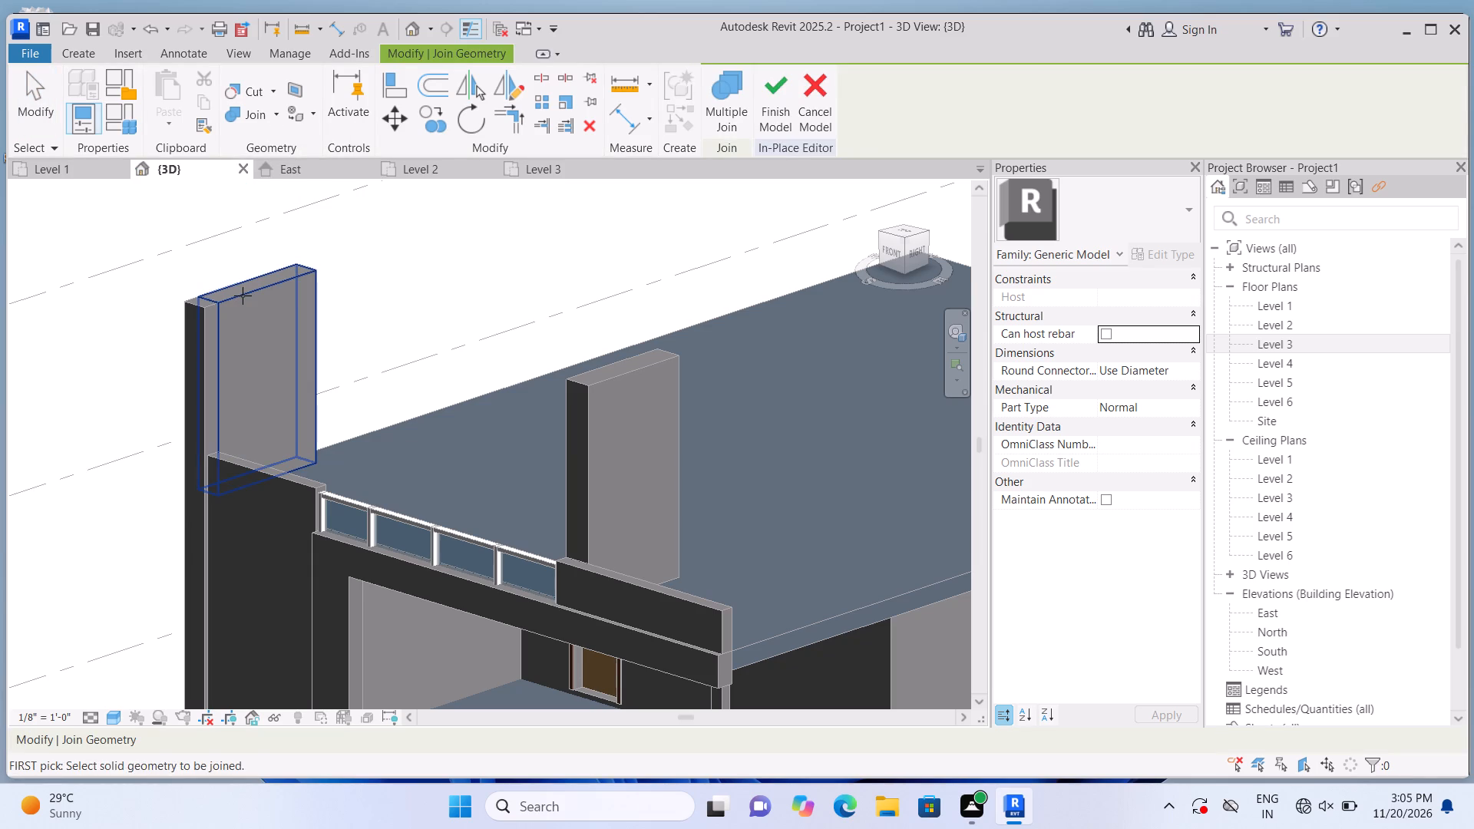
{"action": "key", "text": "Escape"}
Finish the in-place model of the corner slab.
{"action": "scroll", "coordinate": [155, 350], "scroll_direction": "up", "scroll_amount": 1}
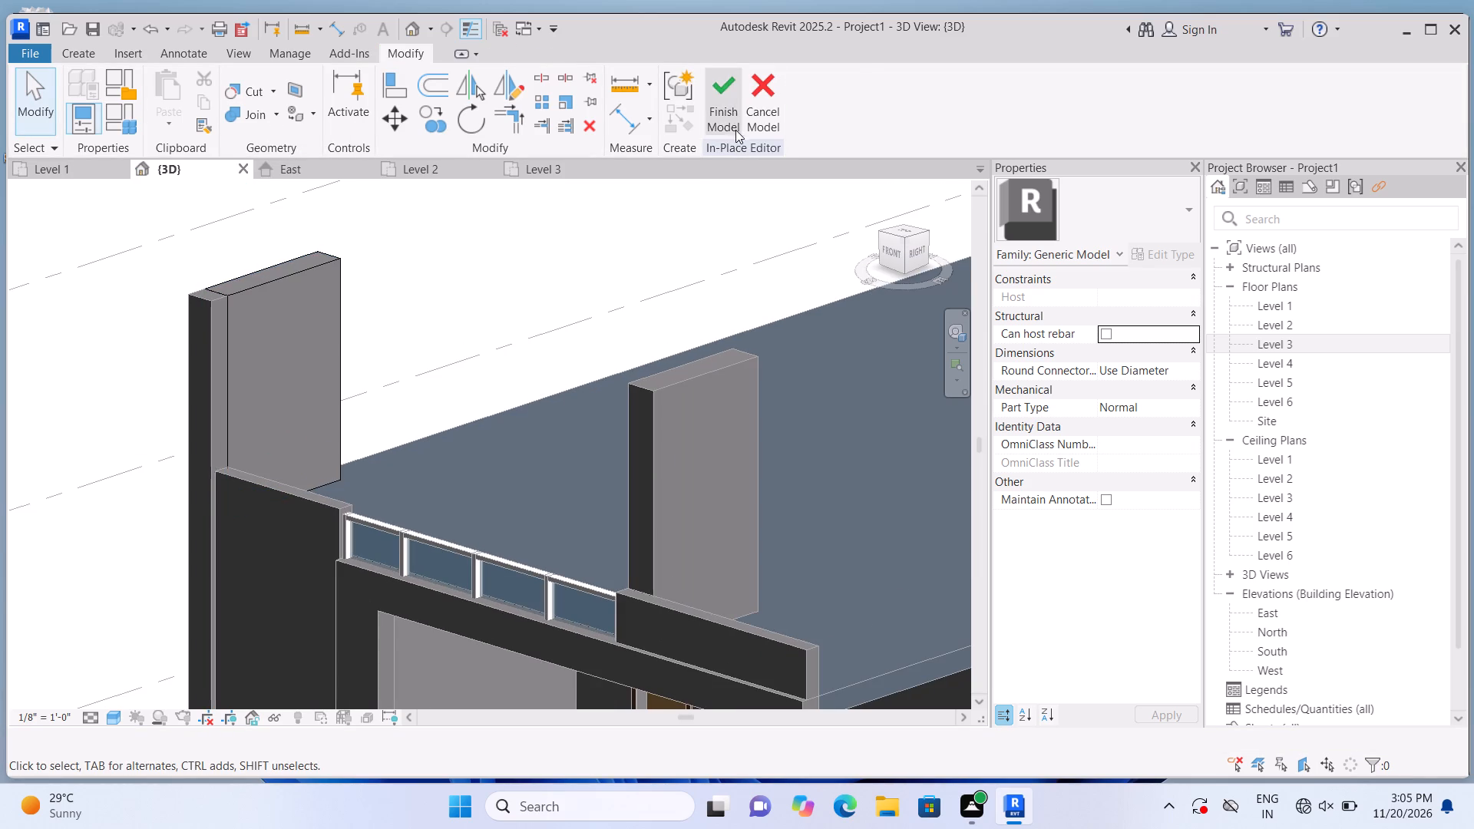
{"action": "left_click", "coordinate": [722, 124]}
Adjust the top of the facade's corner post so it is level with the top of the corner slab.
{"action": "scroll", "coordinate": [671, 250], "scroll_direction": "down", "scroll_amount": 4}
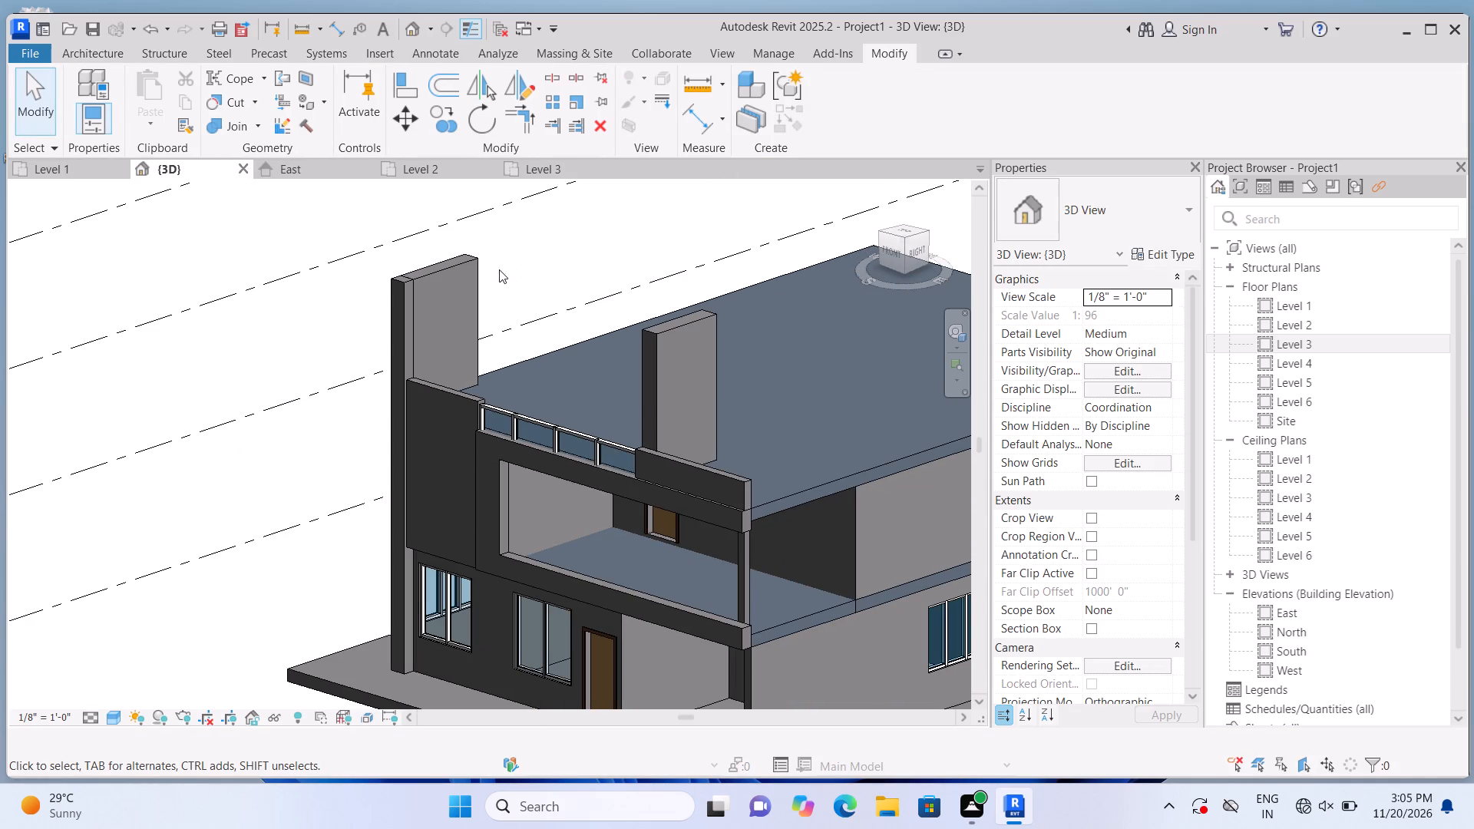
{"action": "scroll", "coordinate": [418, 296], "scroll_direction": "up", "scroll_amount": 3}
{"action": "left_click", "coordinate": [395, 299]}
{"action": "scroll", "coordinate": [406, 285], "scroll_direction": "up", "scroll_amount": 2}
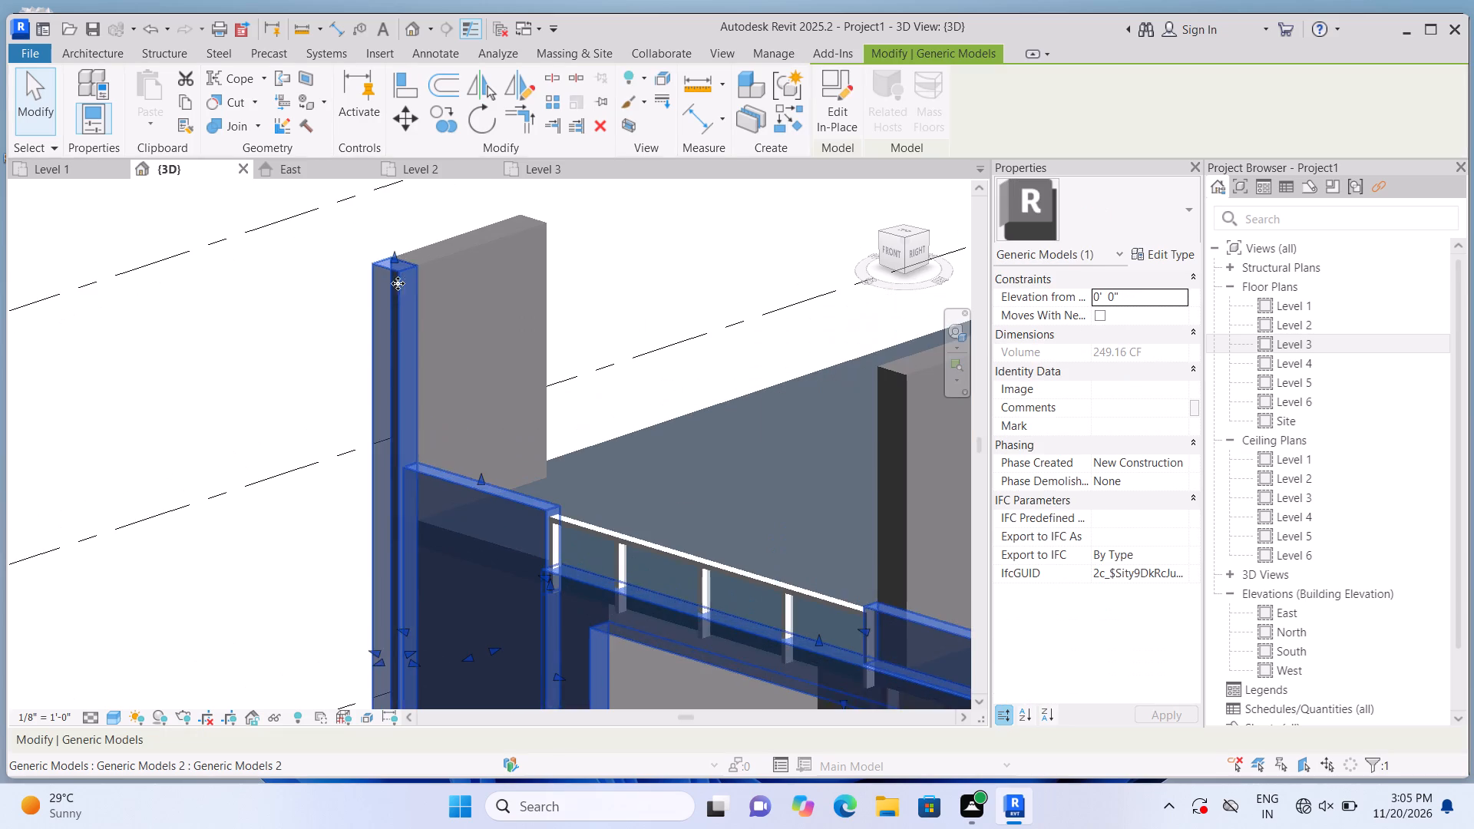
{"action": "left_click", "coordinate": [312, 292]}
{"action": "left_click", "coordinate": [388, 279]}
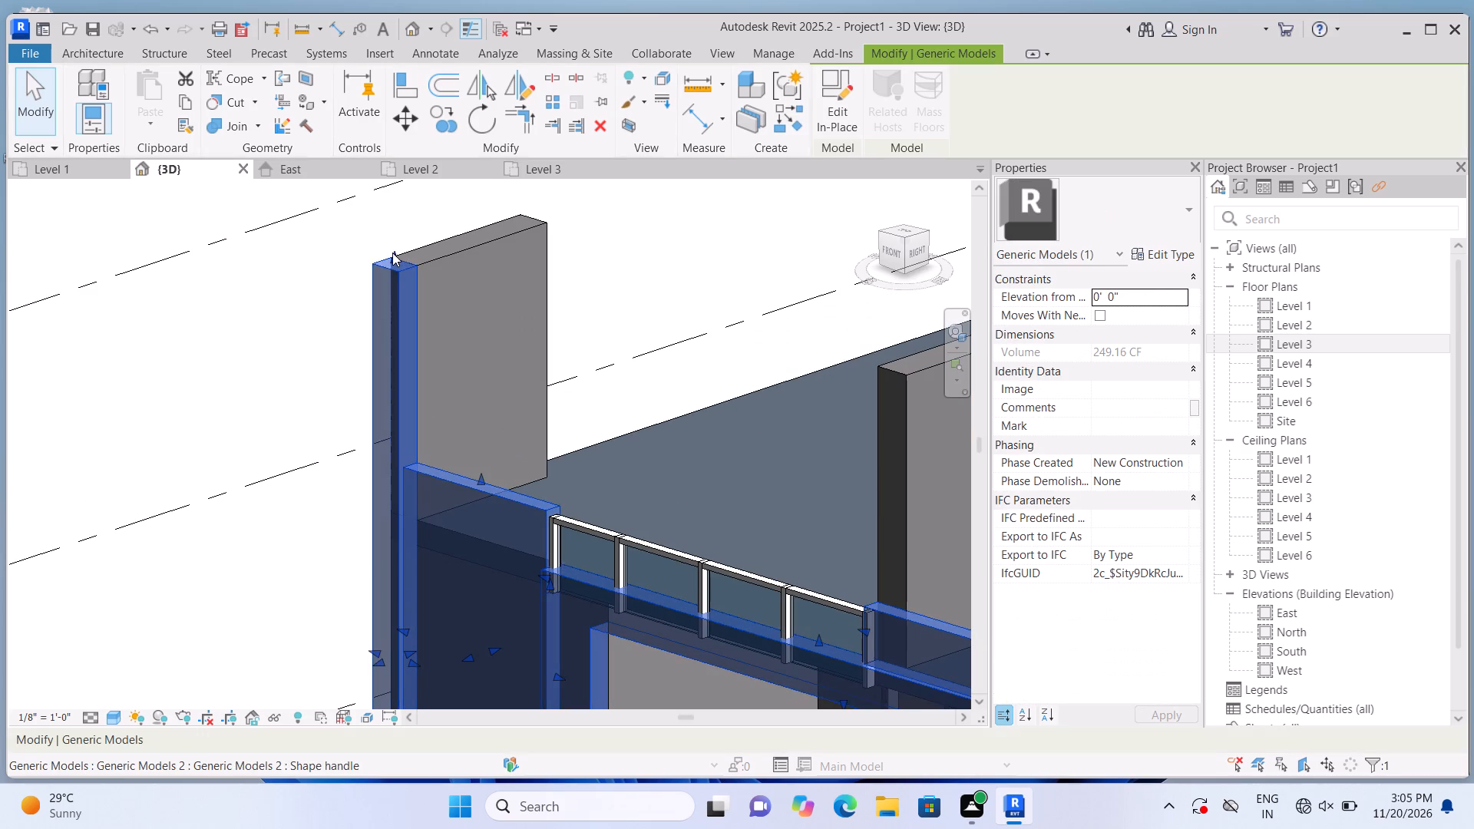
{"action": "left_click", "coordinate": [392, 253]}
{"action": "left_click", "coordinate": [364, 287]}
{"action": "left_click_drag", "start_coordinate": [391, 239], "coordinate": [398, 263]}
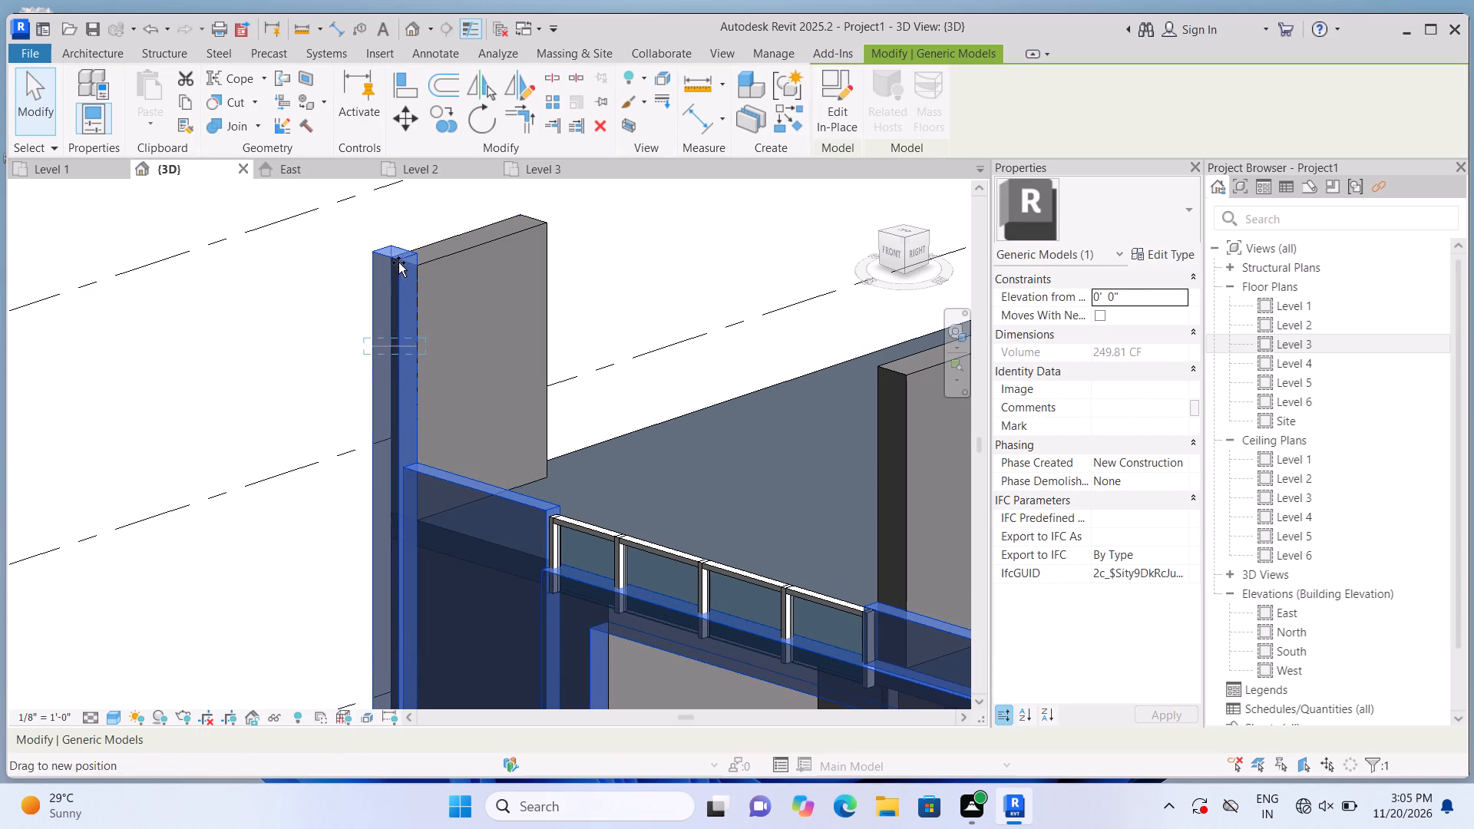
{"action": "left_click_drag", "start_coordinate": [398, 263], "coordinate": [398, 264]}
{"action": "left_click", "coordinate": [324, 321]}
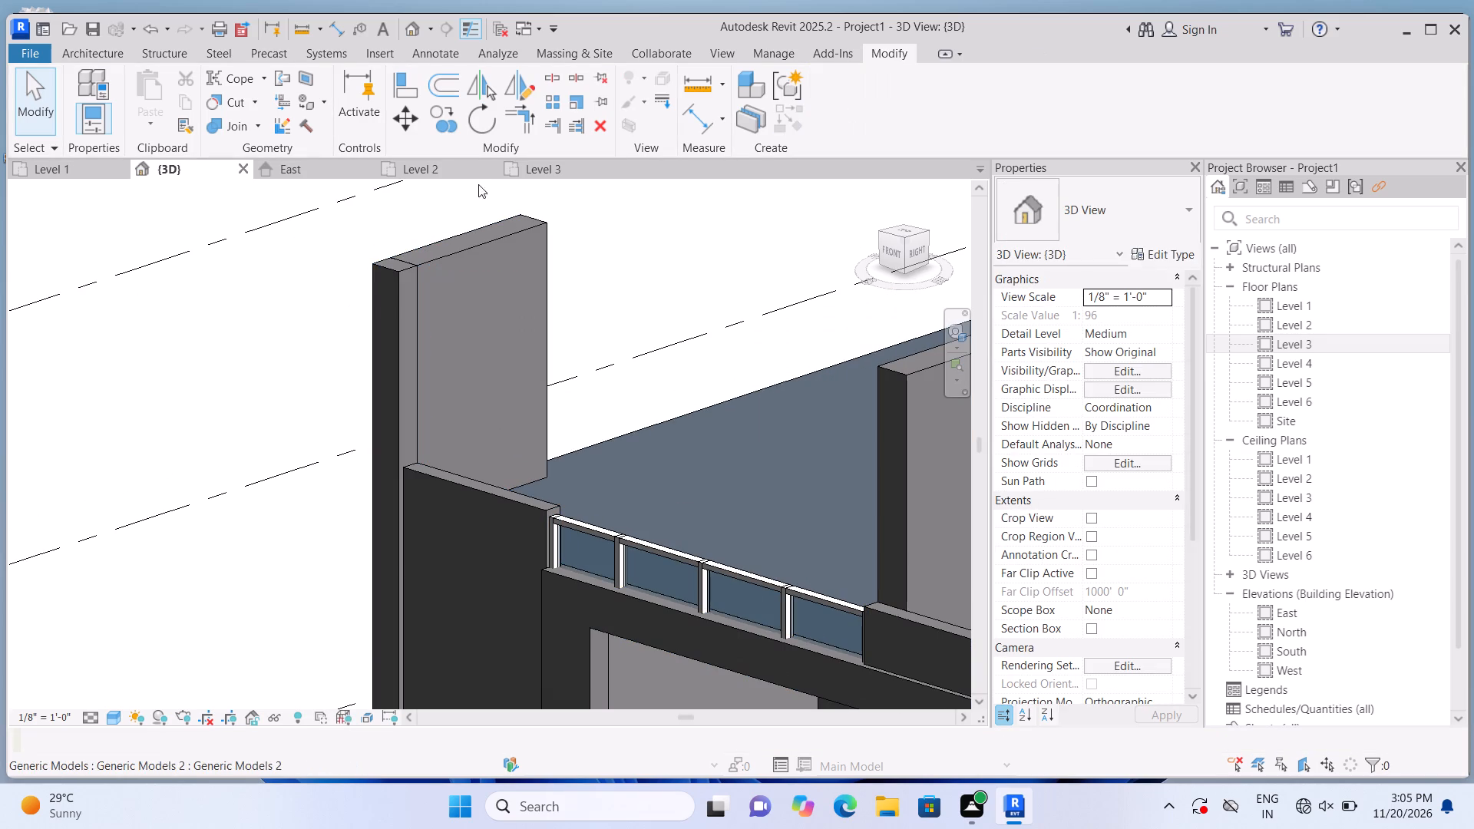
Join the geometry of the facade's corner post with the corner slab behind it.
{"action": "left_click", "coordinate": [259, 123]}
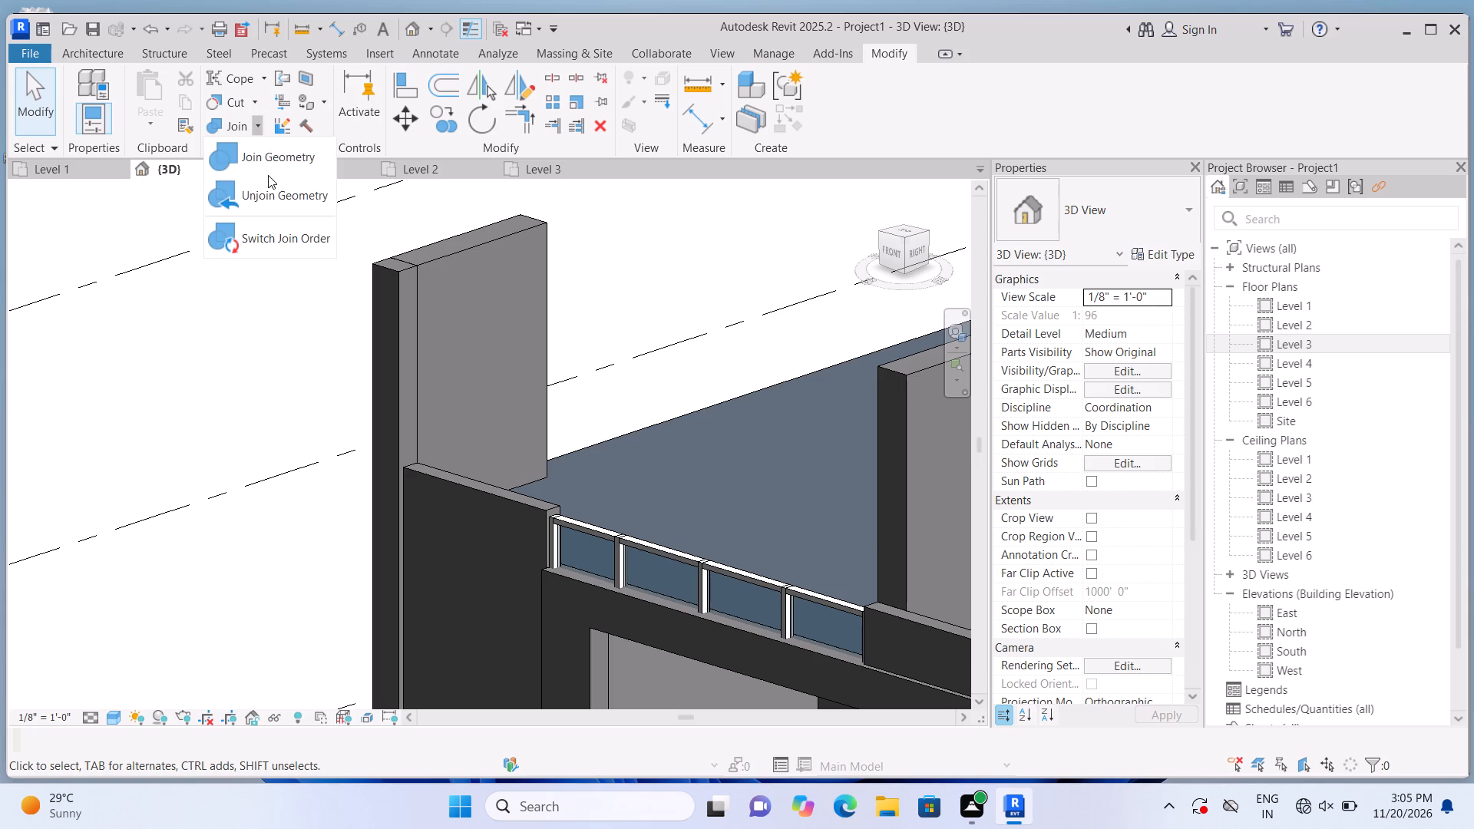
{"action": "left_click", "coordinate": [272, 166]}
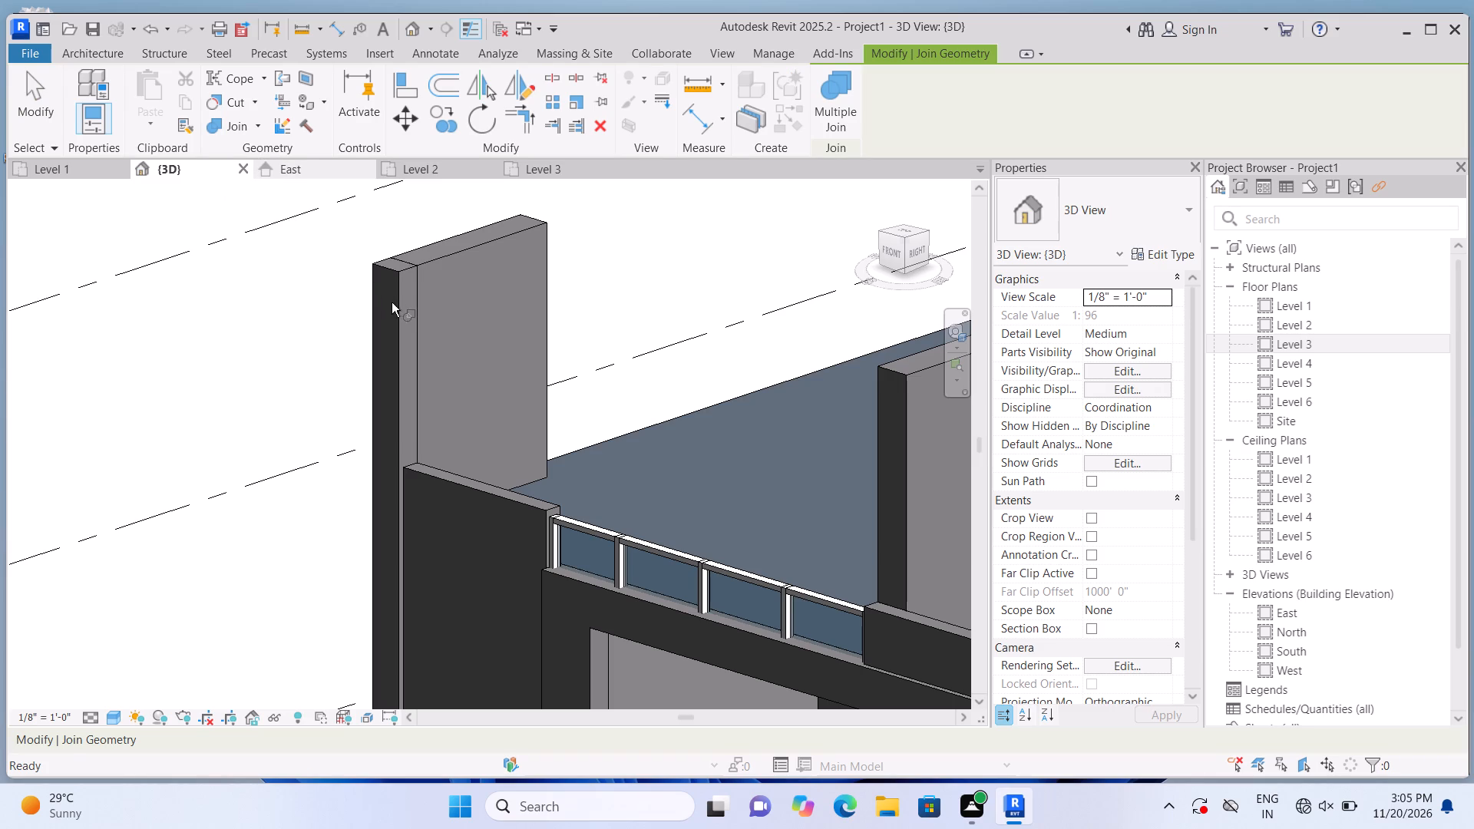
{"action": "left_click", "coordinate": [369, 277]}
{"action": "left_click", "coordinate": [461, 292]}
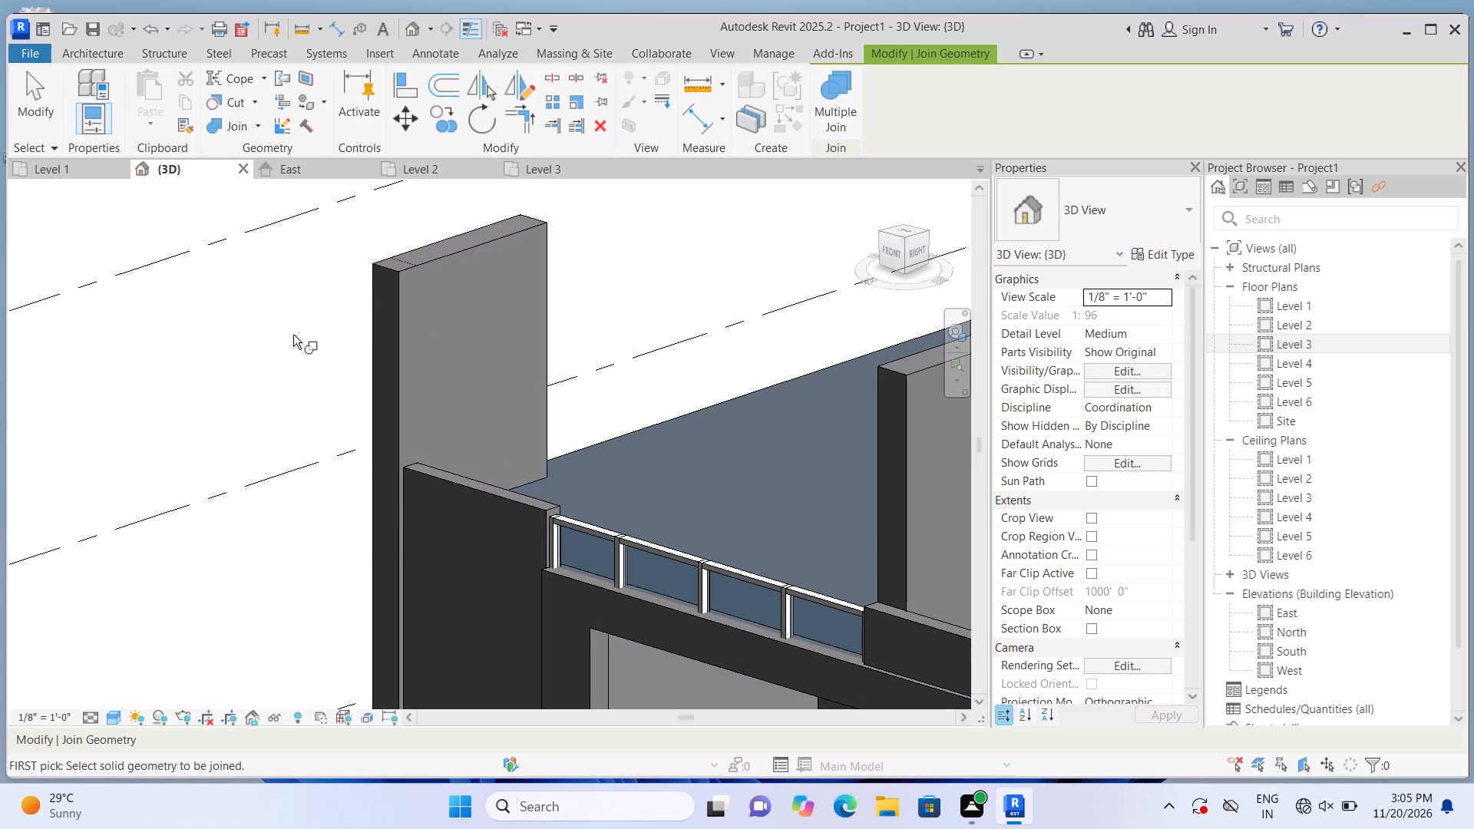
{"action": "key", "text": "Escape"}
Stretch the freestanding roof slab behind the parapet deeper by pulling its rear face slightly toward the back of the building.
{"action": "scroll", "coordinate": [293, 330], "scroll_direction": "down", "scroll_amount": 2}
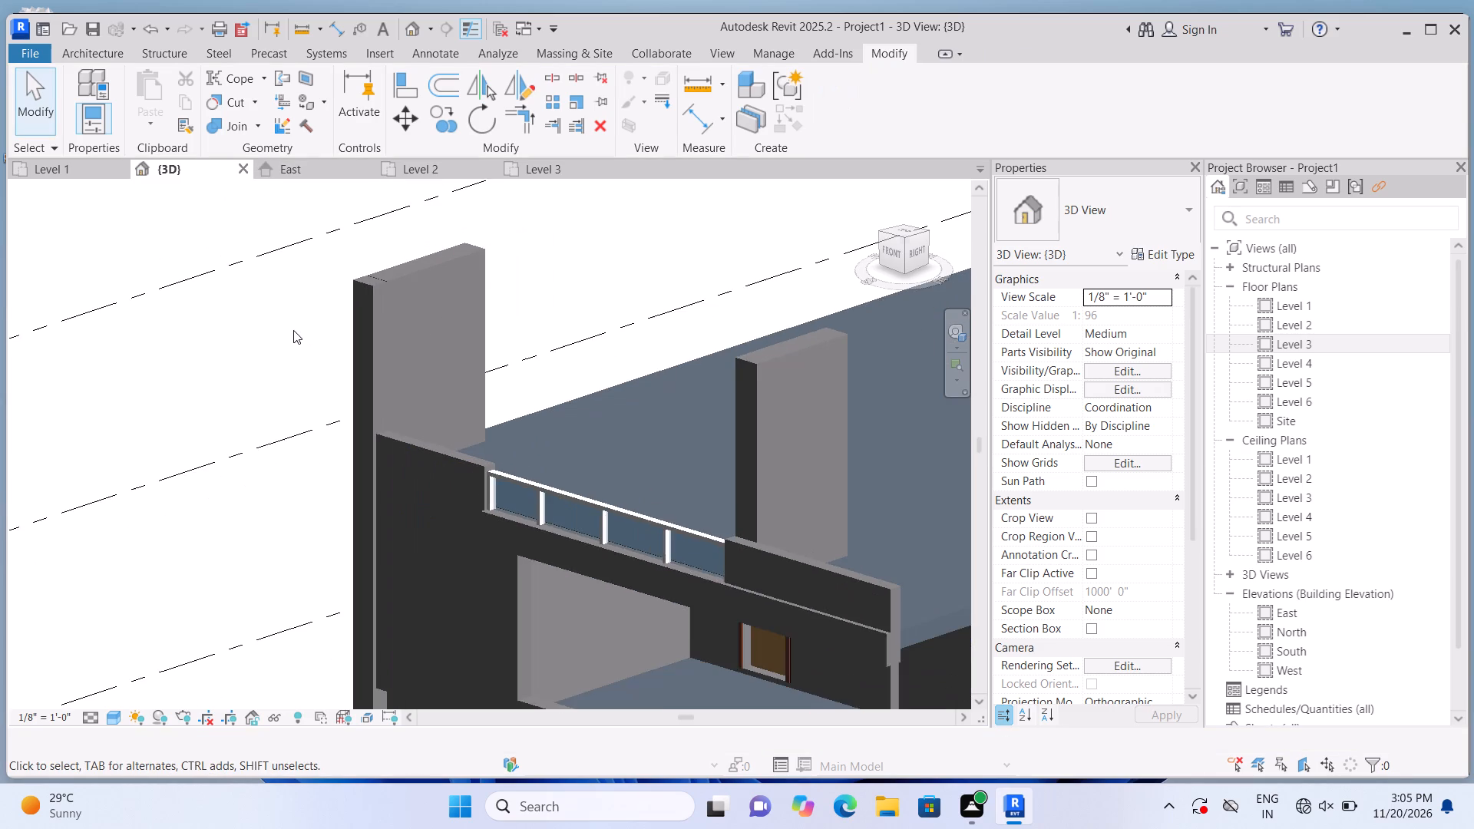
{"action": "scroll", "coordinate": [293, 330], "scroll_direction": "down", "scroll_amount": 1}
{"action": "left_click", "coordinate": [702, 388]}
{"action": "scroll", "coordinate": [763, 423], "scroll_direction": "up", "scroll_amount": 1}
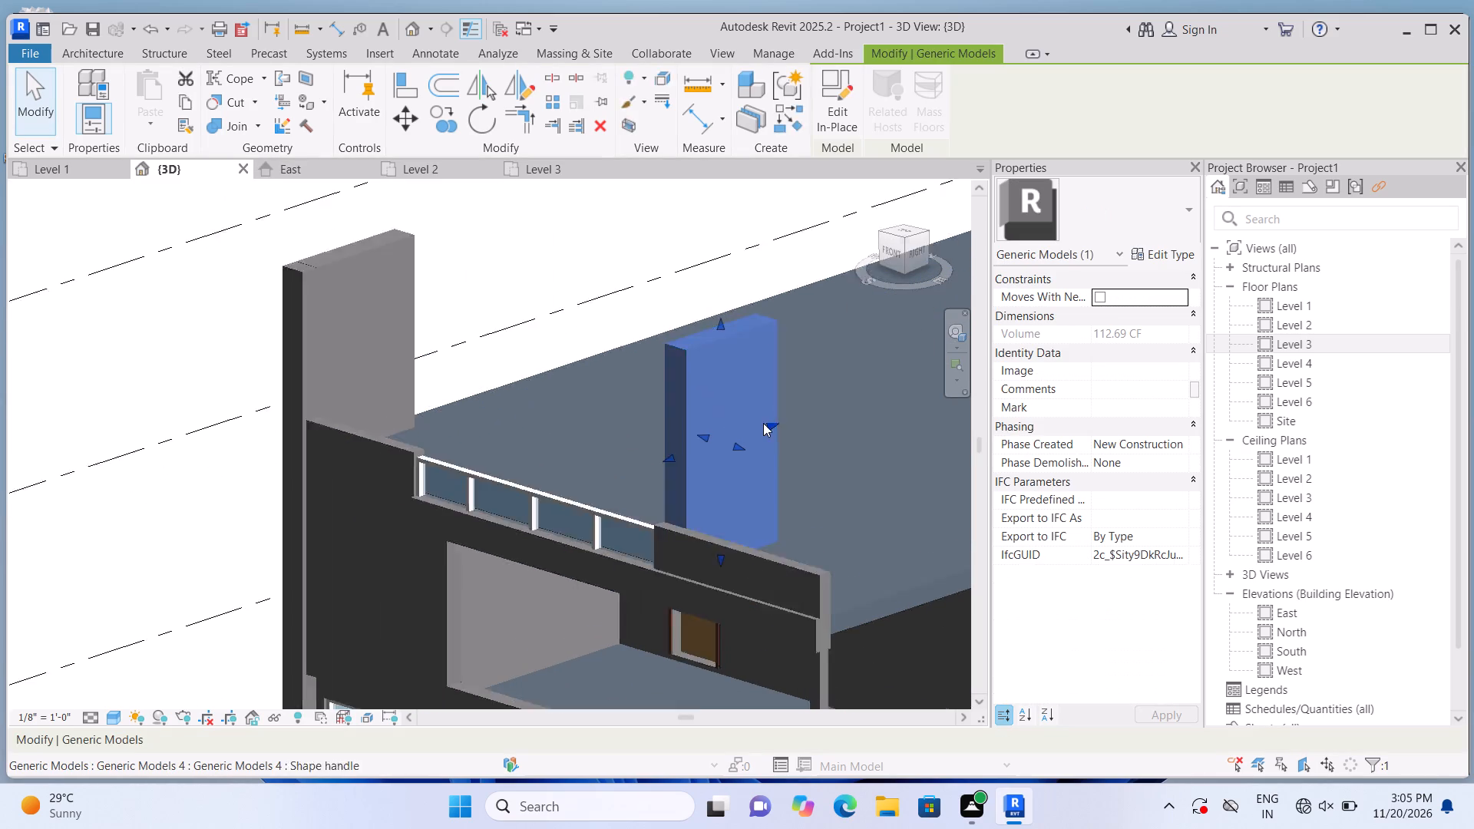
{"action": "left_click_drag", "start_coordinate": [771, 422], "coordinate": [784, 421]}
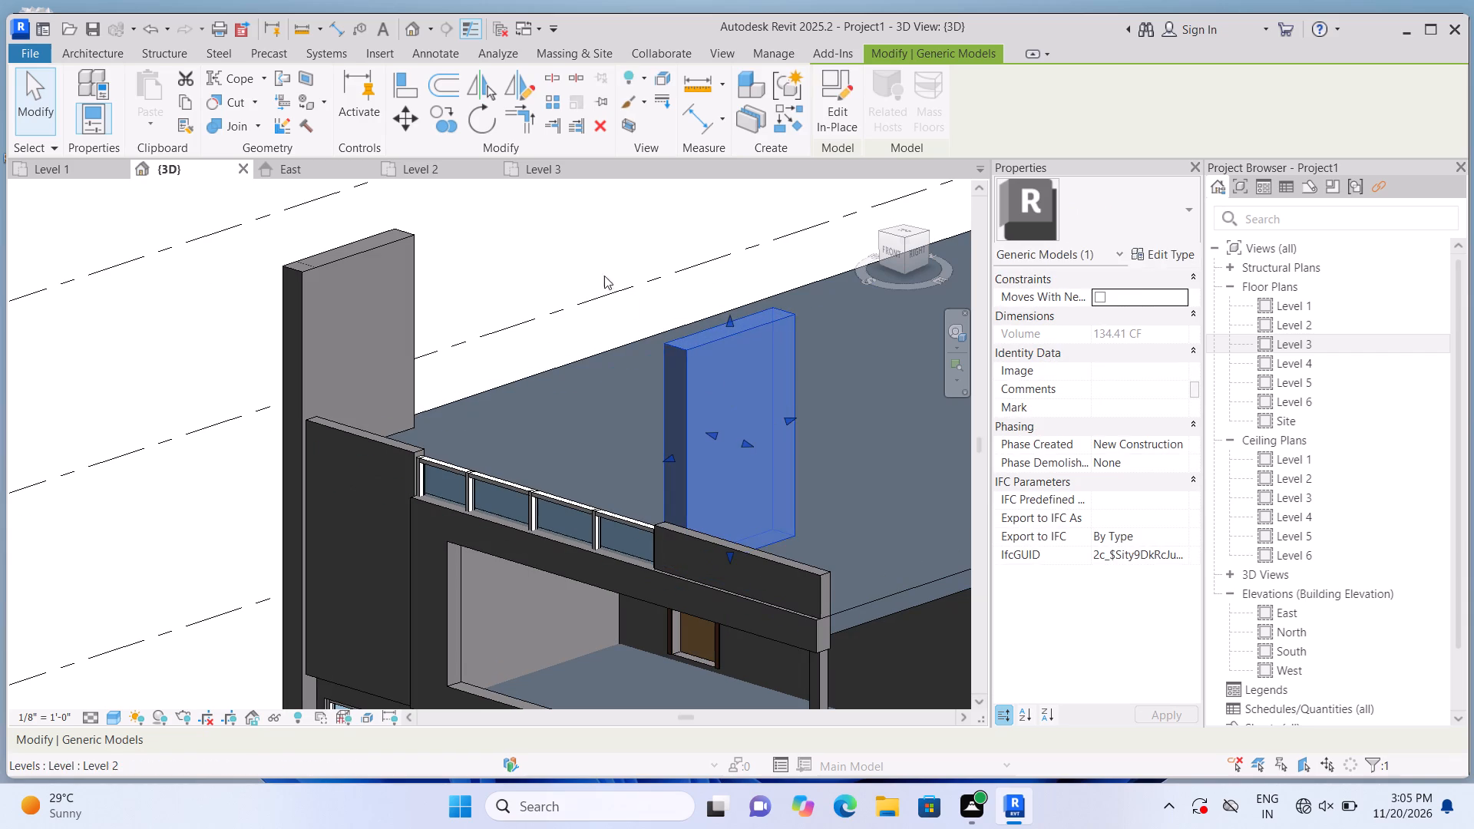
{"action": "left_click", "coordinate": [593, 256]}
Start a new in-place component in the Generic Models category, keeping the default name.
{"action": "scroll", "coordinate": [593, 257], "scroll_direction": "down", "scroll_amount": 3}
{"action": "middle_click_drag", "start_coordinate": [81, 443], "coordinate": [80, 443]}
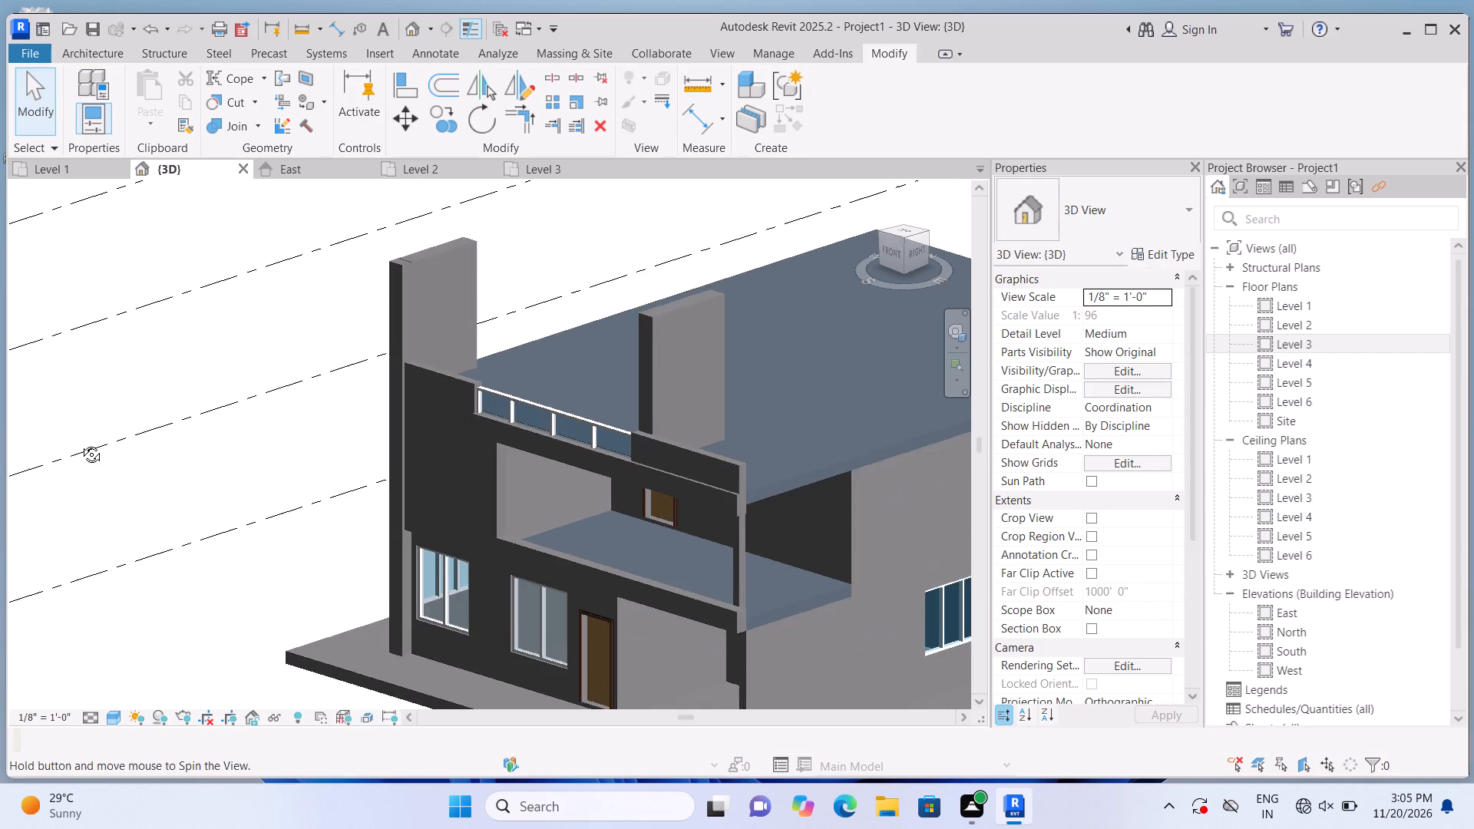
{"action": "middle_click_drag", "start_coordinate": [80, 443], "coordinate": [148, 492]}
{"action": "middle_click", "coordinate": [148, 492], "text": "shift"}
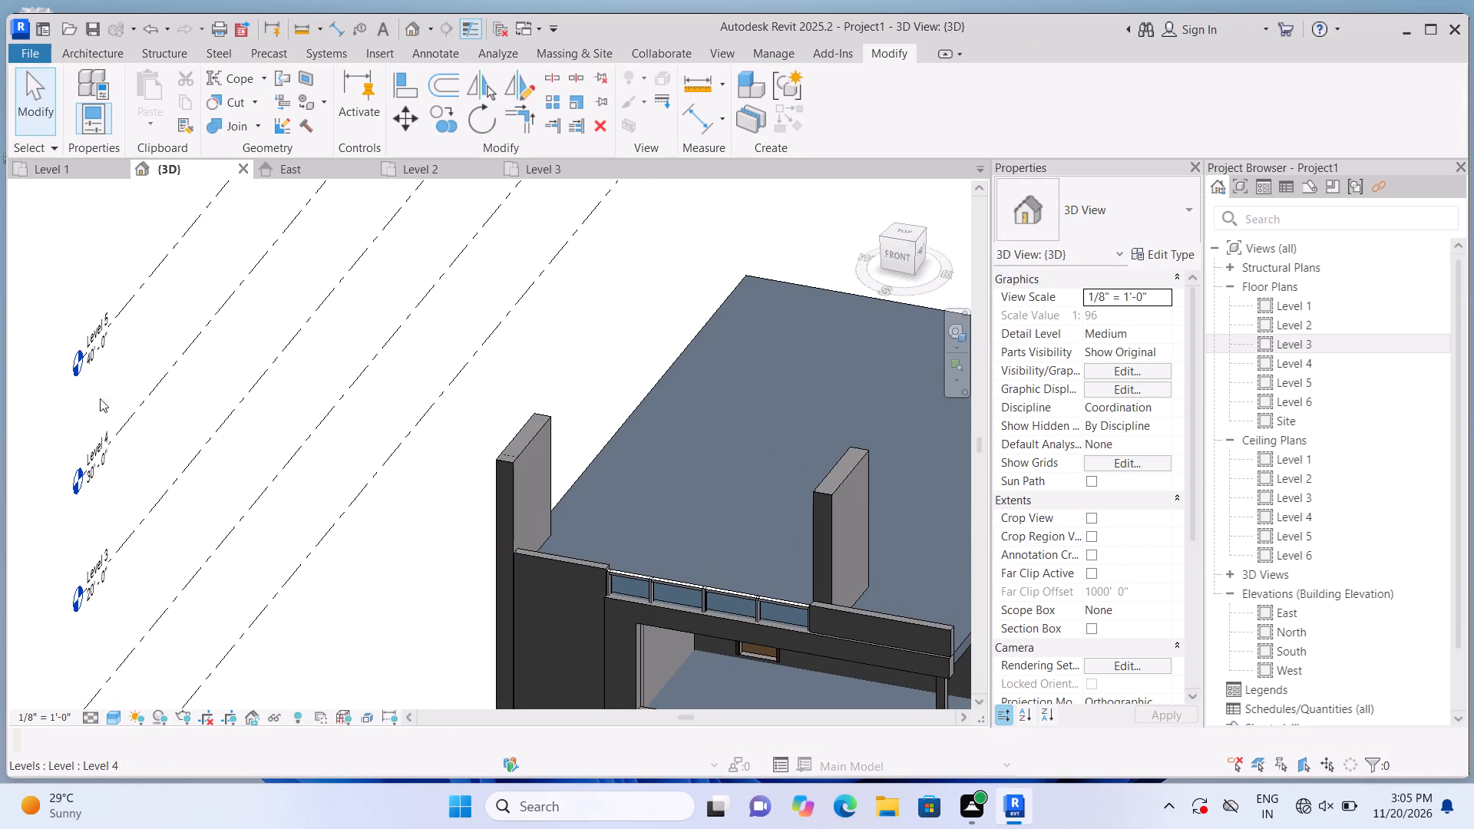
{"action": "left_click", "coordinate": [93, 51]}
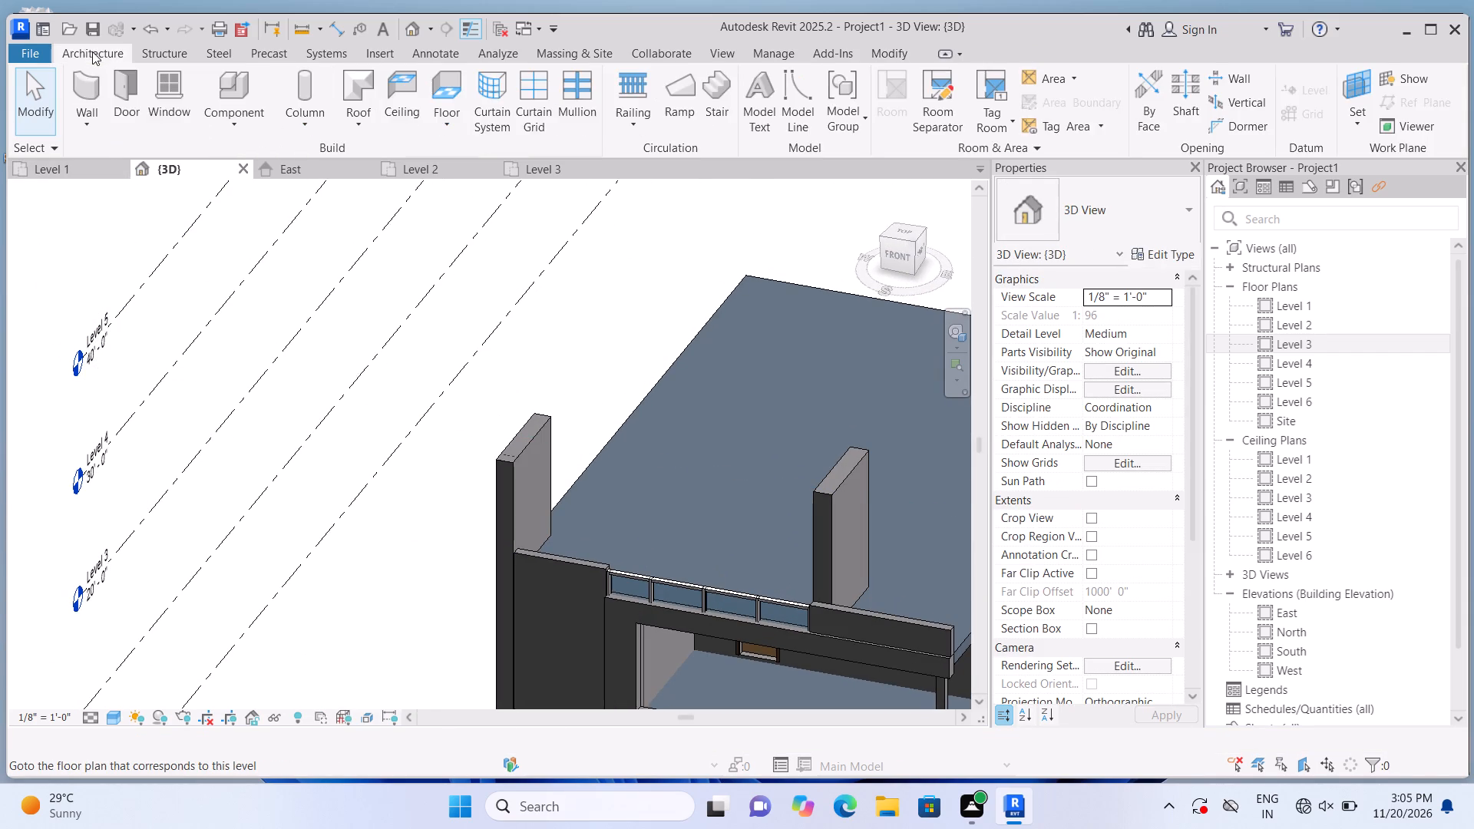
{"action": "left_click", "coordinate": [229, 114]}
{"action": "left_click", "coordinate": [248, 202]}
{"action": "scroll", "coordinate": [782, 313], "scroll_direction": "down", "scroll_amount": 5}
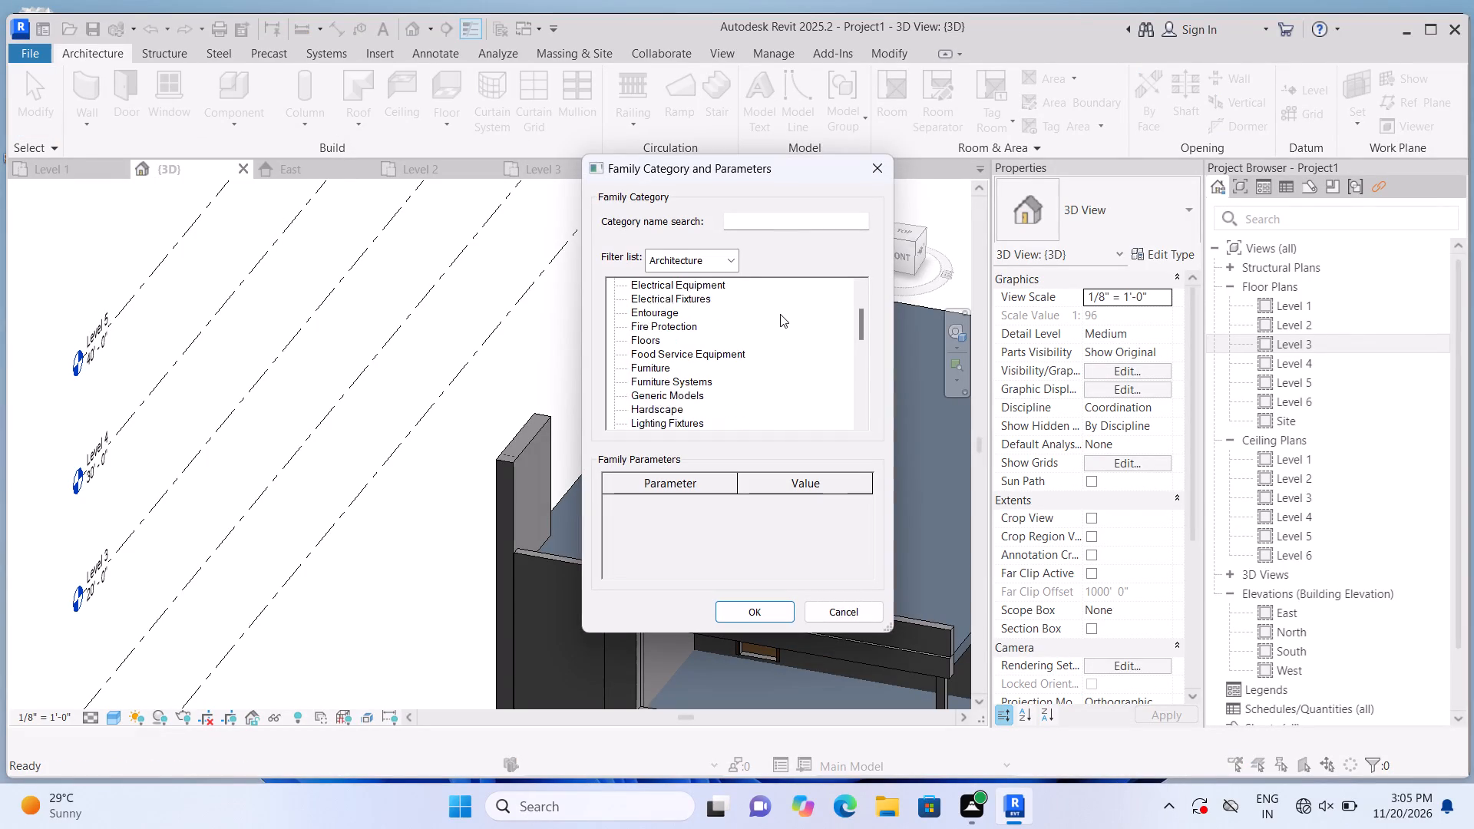
{"action": "scroll", "coordinate": [780, 314], "scroll_direction": "down", "scroll_amount": 1}
{"action": "left_click", "coordinate": [698, 384]}
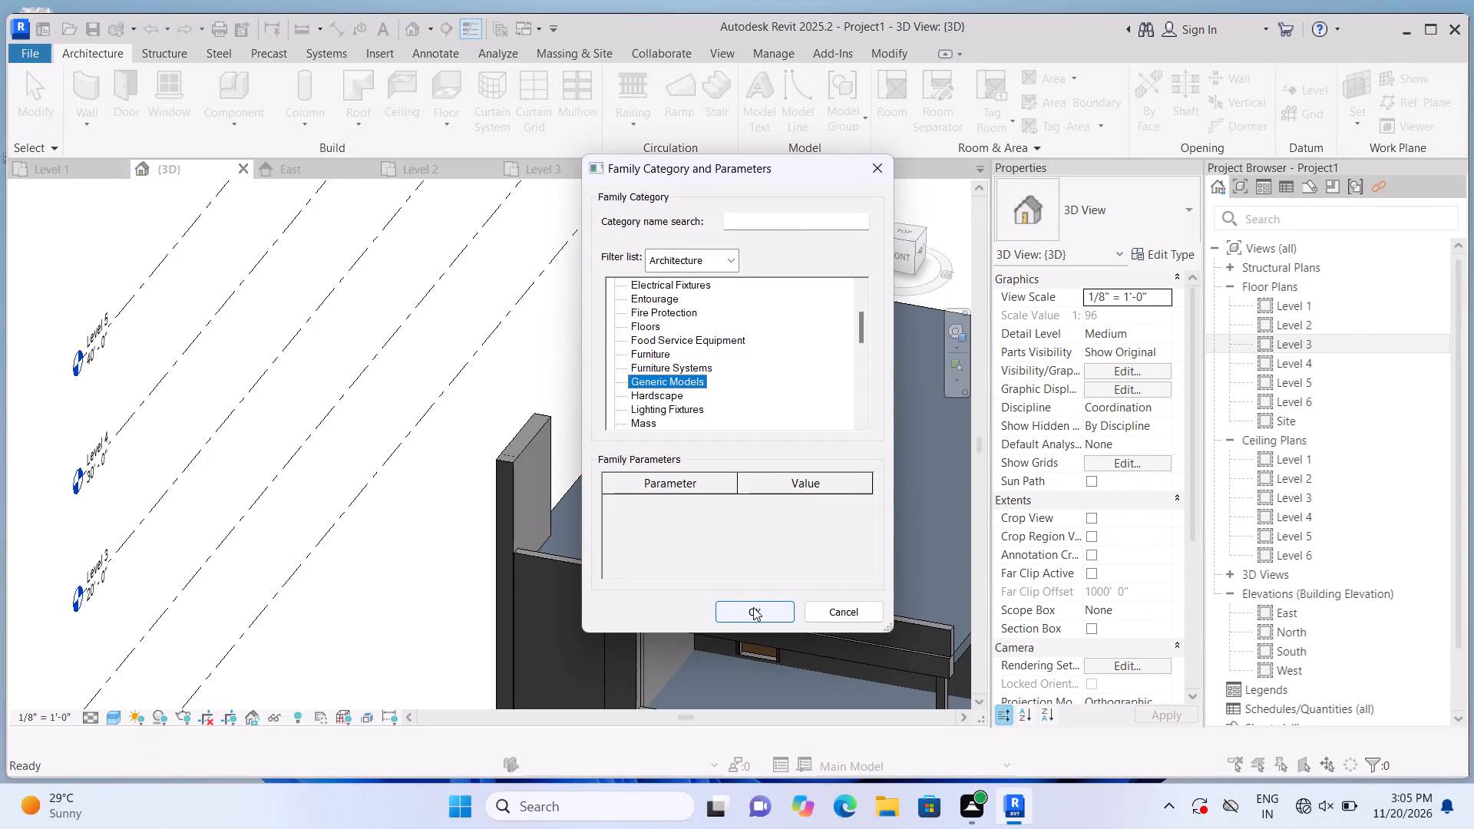
{"action": "left_click", "coordinate": [753, 607]}
{"action": "left_click", "coordinate": [736, 436]}
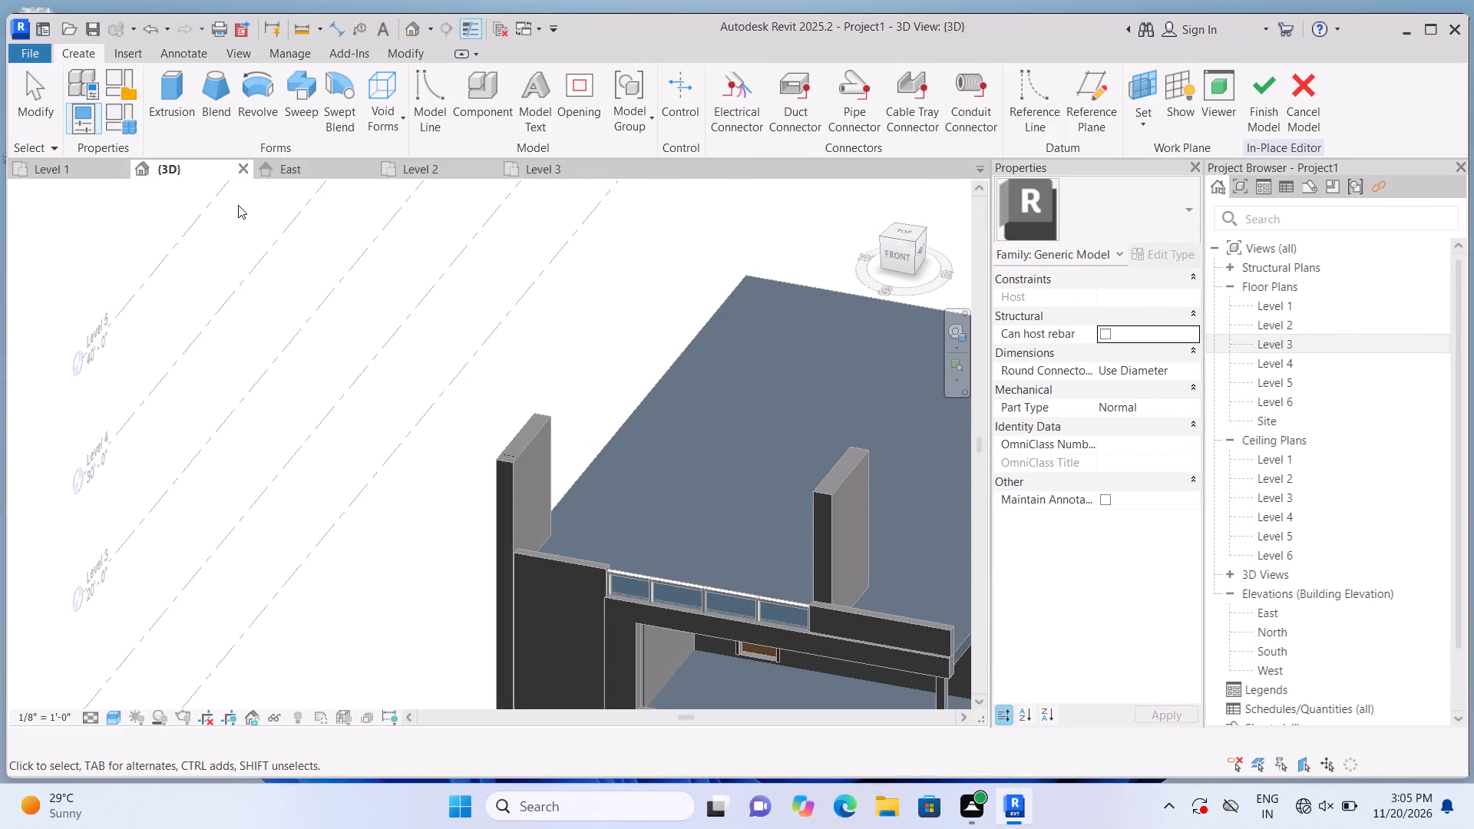
On the corner slab's top face, extrude a rectangle about 28'-0" by 8'-0" reaching the second roof slab, with a depth of 1'-0".
{"action": "left_click", "coordinate": [181, 123]}
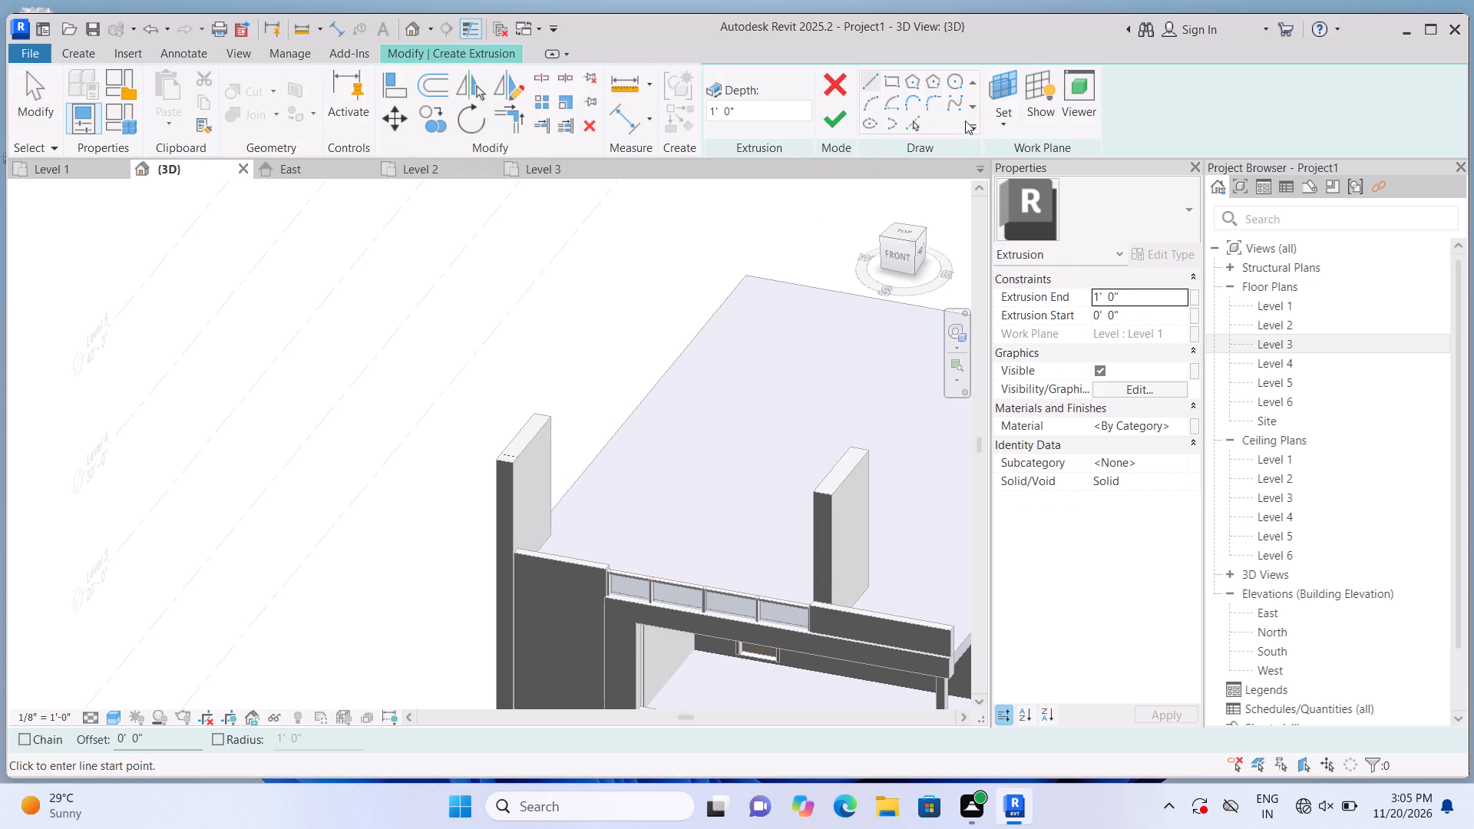
{"action": "left_click", "coordinate": [1007, 114]}
{"action": "left_click", "coordinate": [1019, 183]}
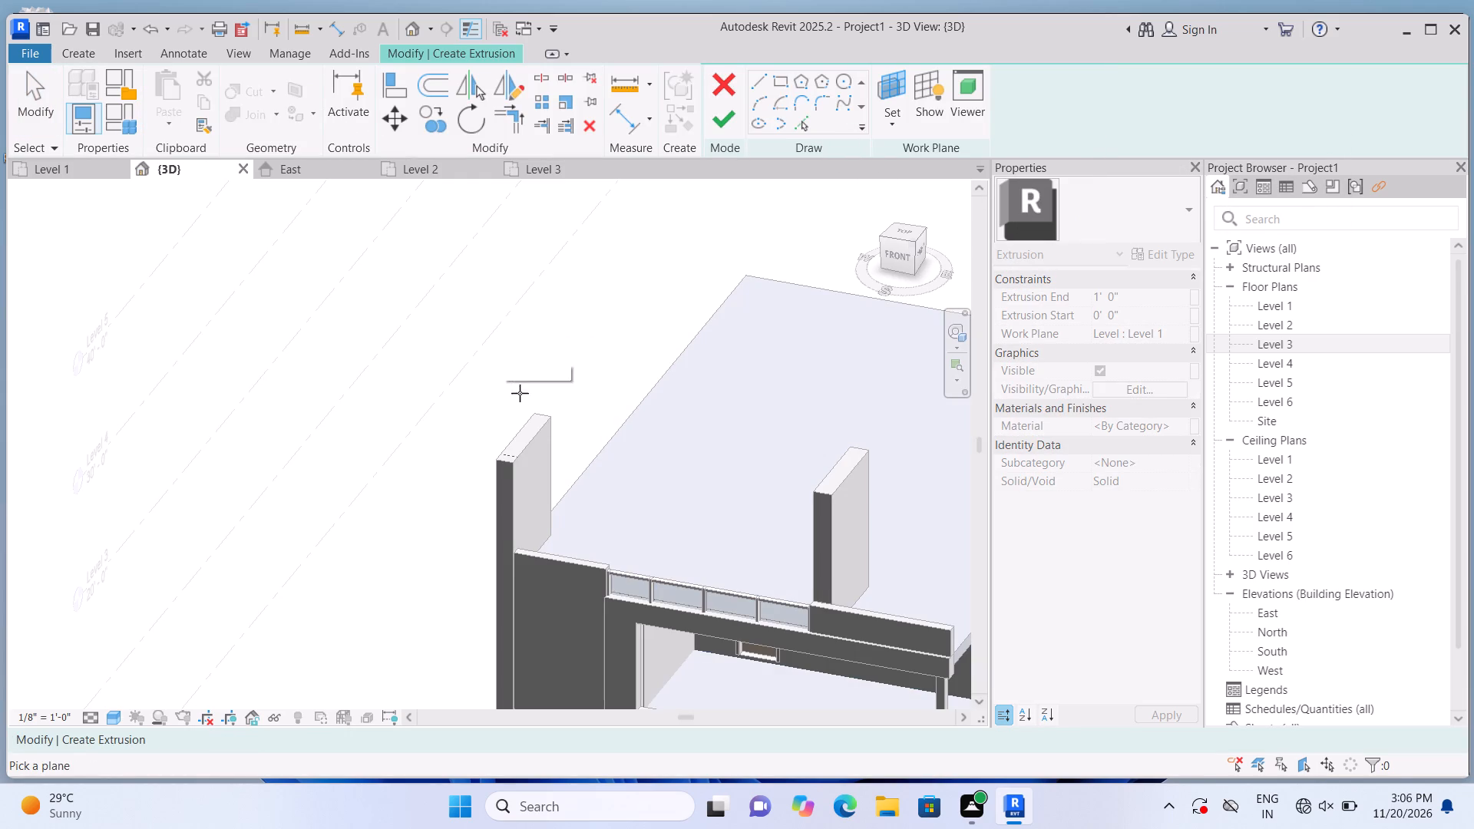
{"action": "left_click", "coordinate": [542, 421]}
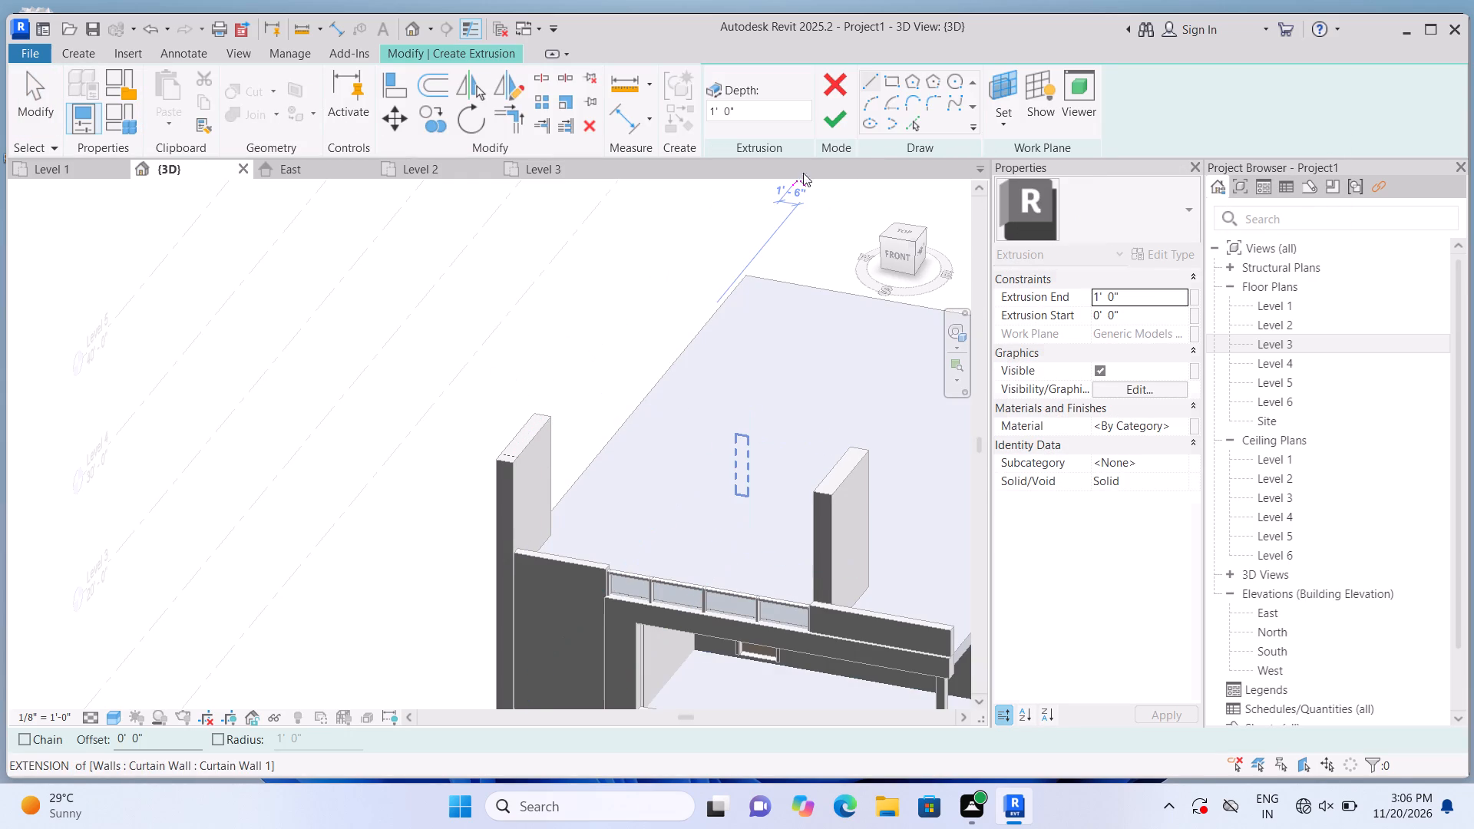
{"action": "left_click", "coordinate": [893, 82]}
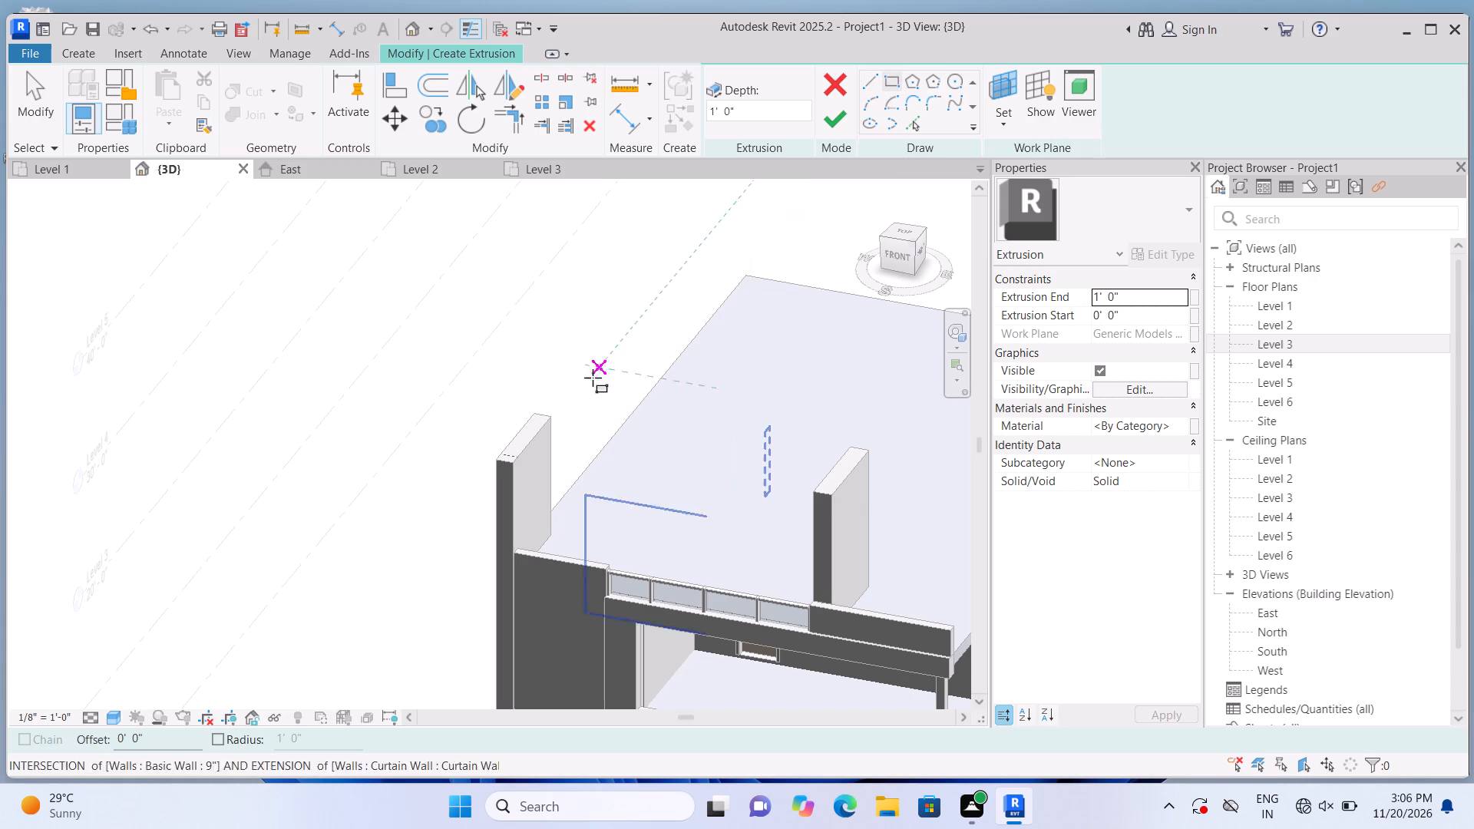
{"action": "scroll", "coordinate": [576, 385], "scroll_direction": "up", "scroll_amount": 1}
{"action": "left_click", "coordinate": [487, 471]}
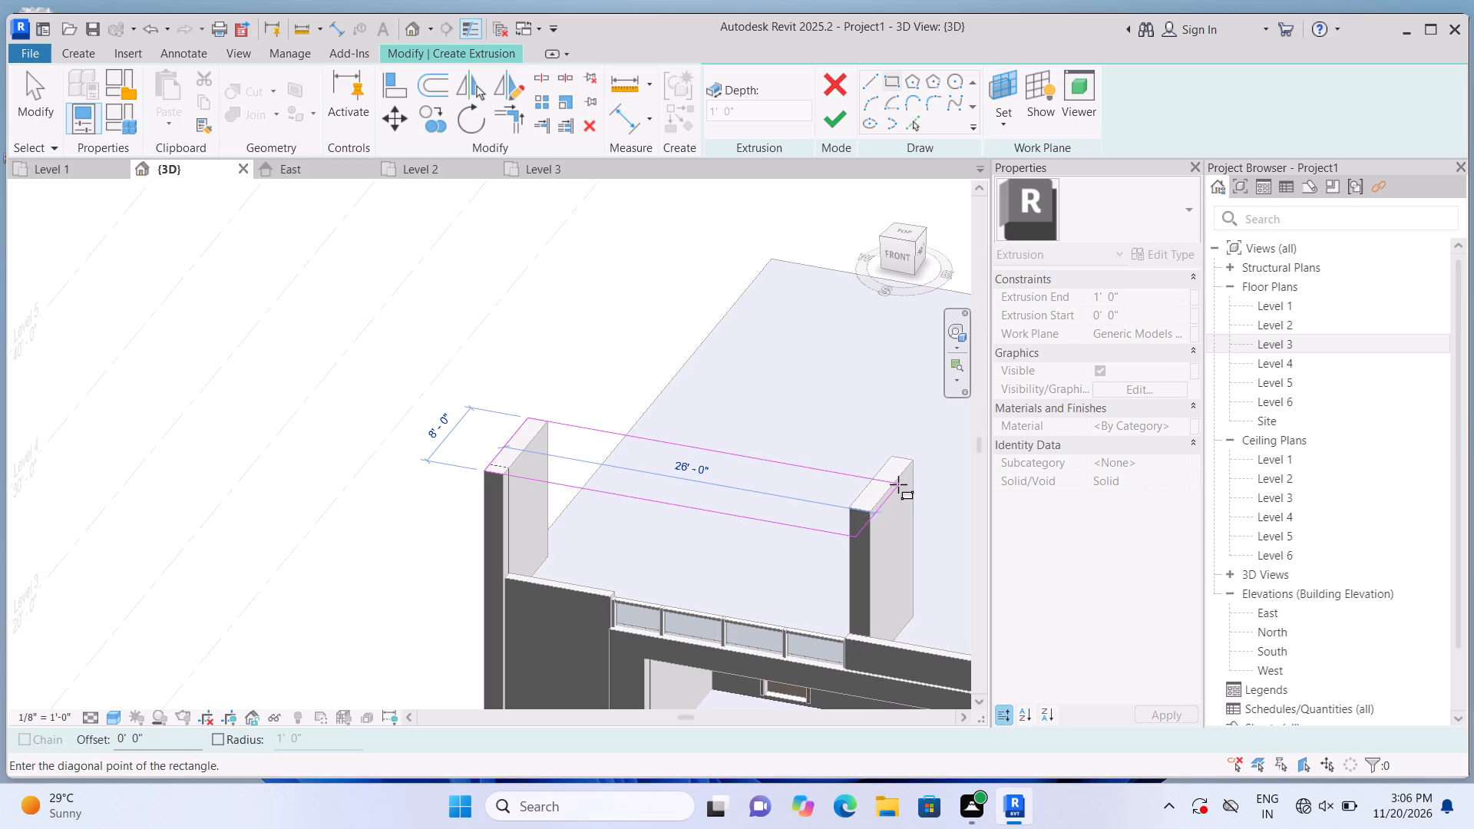
{"action": "left_click", "coordinate": [898, 484]}
{"action": "left_click", "coordinate": [827, 123]}
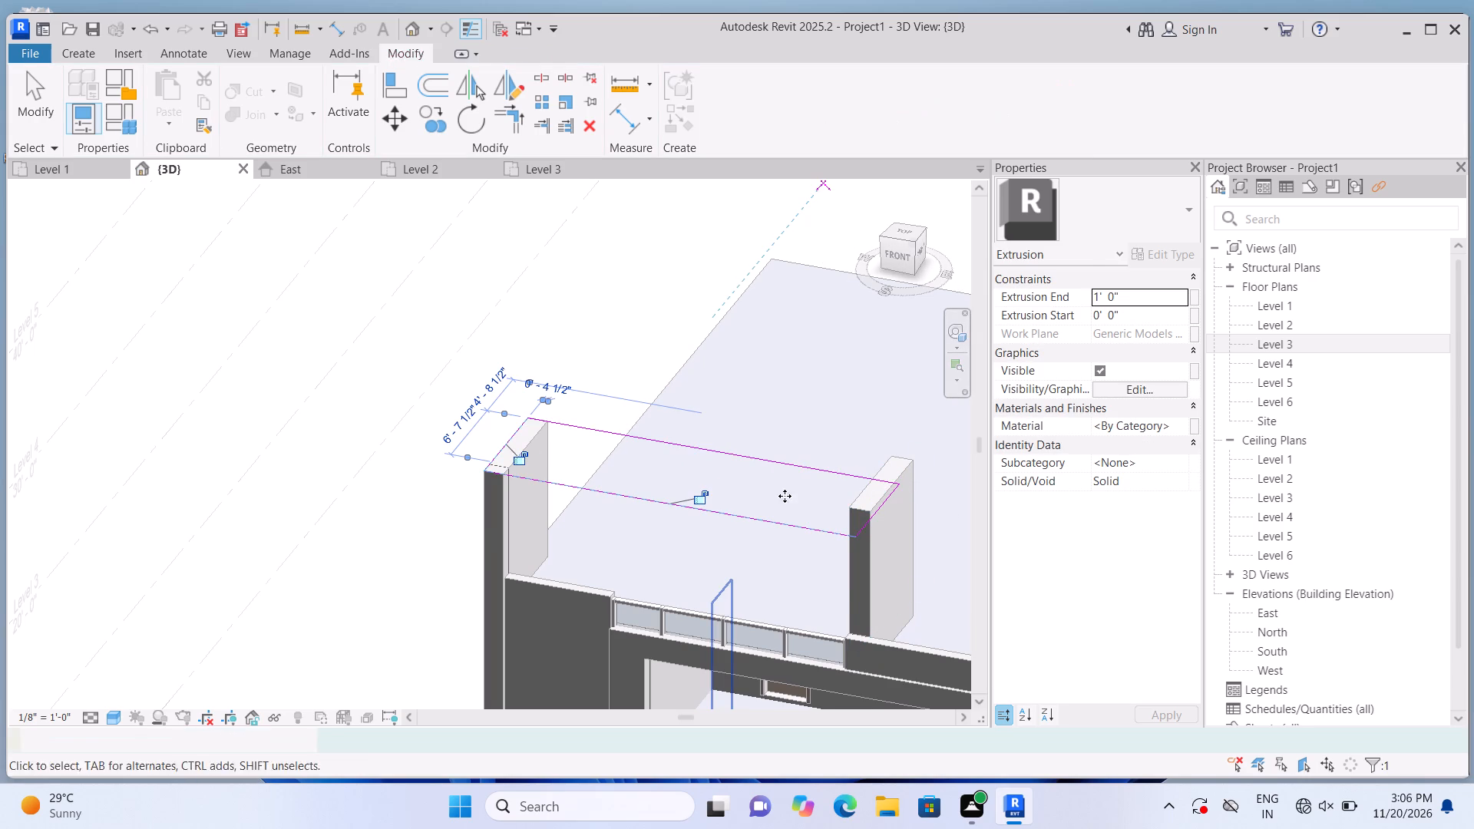
Inspect the canopy's end at the second roof slab and finish its in-place model.
{"action": "scroll", "coordinate": [758, 540], "scroll_direction": "down", "scroll_amount": 1}
{"action": "scroll", "coordinate": [848, 554], "scroll_direction": "up", "scroll_amount": 2}
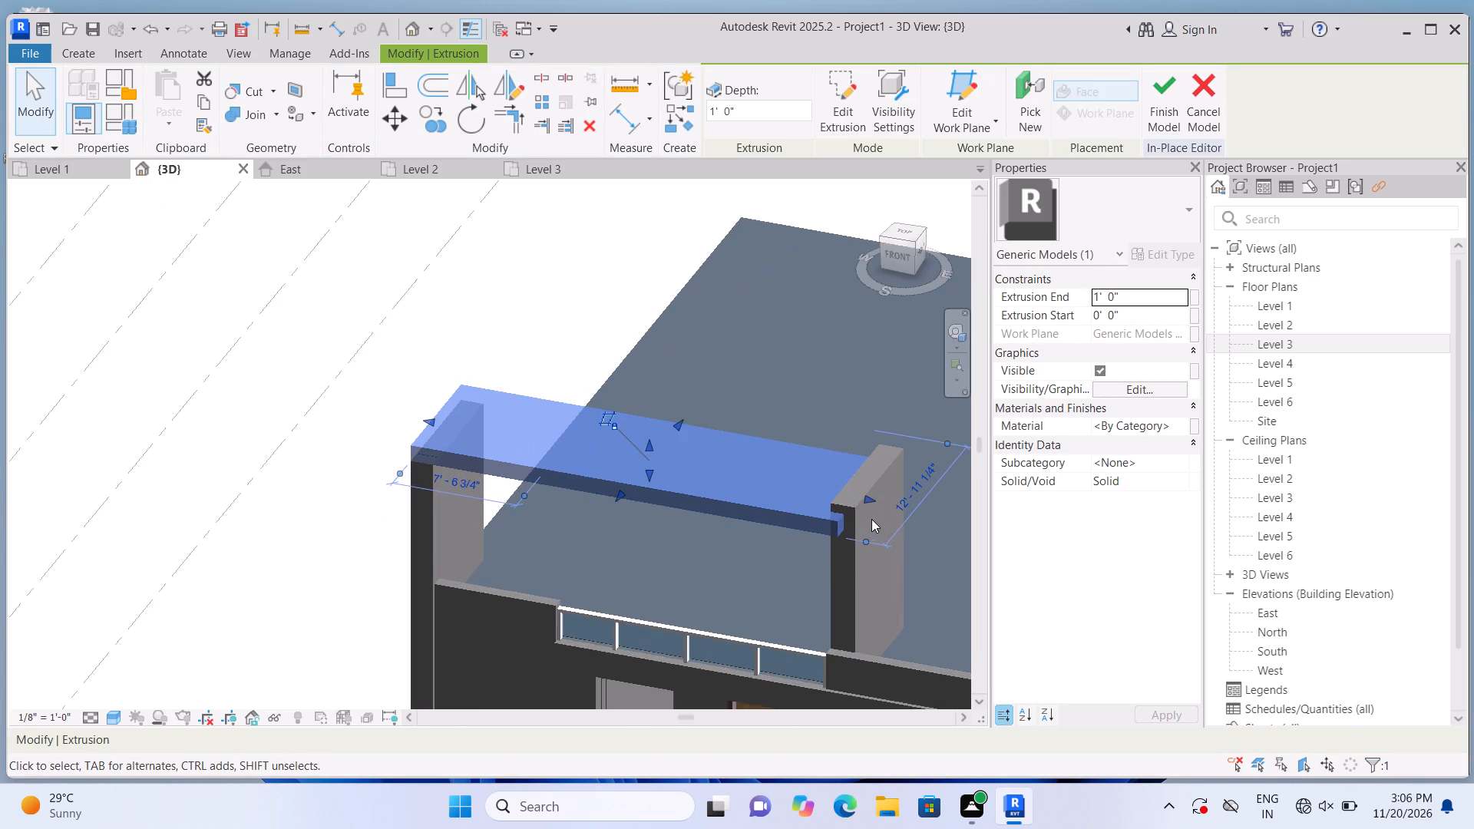
{"action": "scroll", "coordinate": [871, 519], "scroll_direction": "up", "scroll_amount": 2}
{"action": "left_click", "coordinate": [869, 479]}
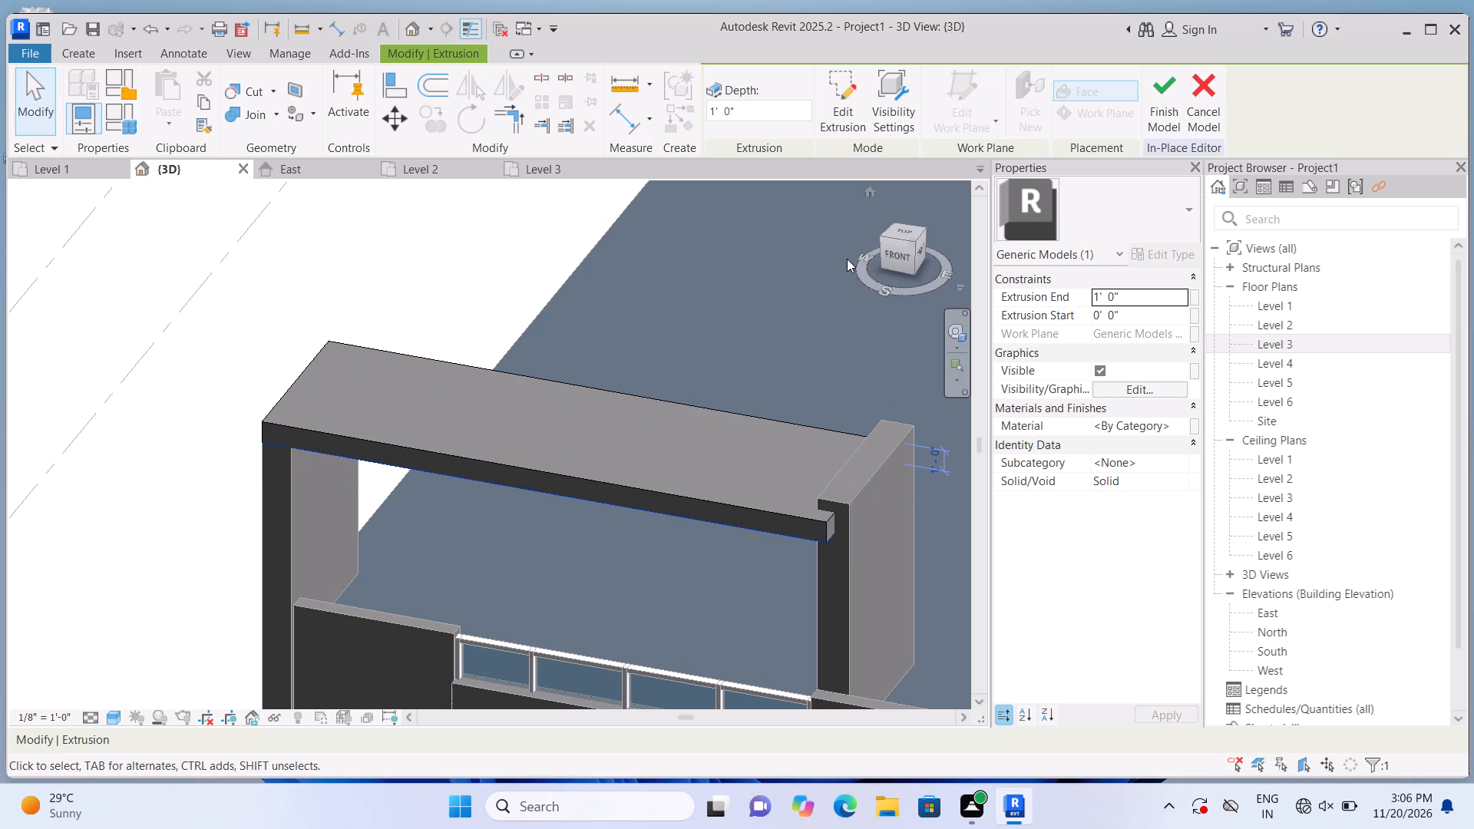
{"action": "left_click", "coordinate": [333, 293]}
{"action": "left_click", "coordinate": [851, 531]}
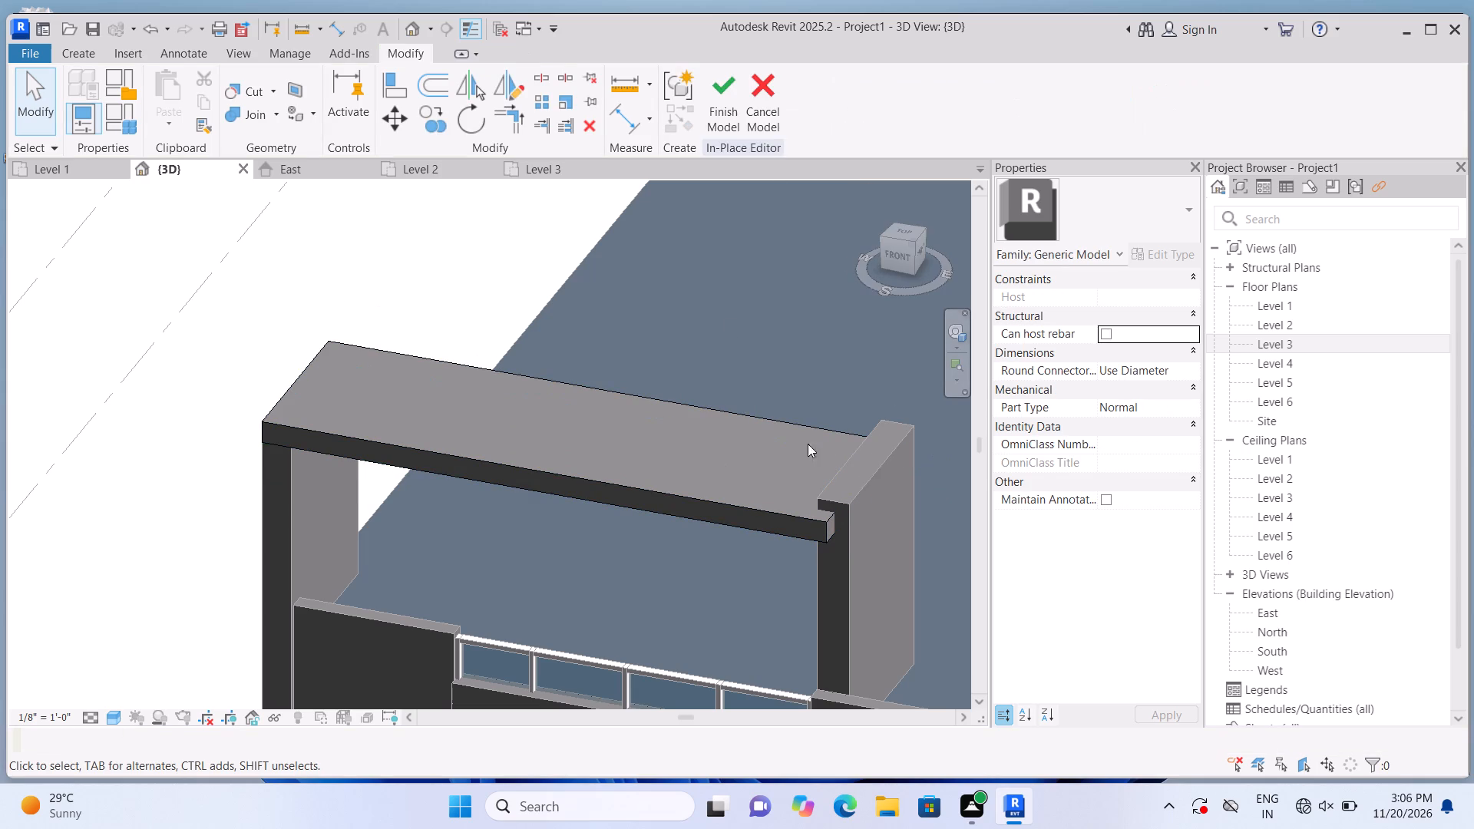
{"action": "left_click", "coordinate": [715, 115]}
Lower the top of the second roof slab to the underside of the new canopy.
{"action": "scroll", "coordinate": [798, 532], "scroll_direction": "up", "scroll_amount": 1}
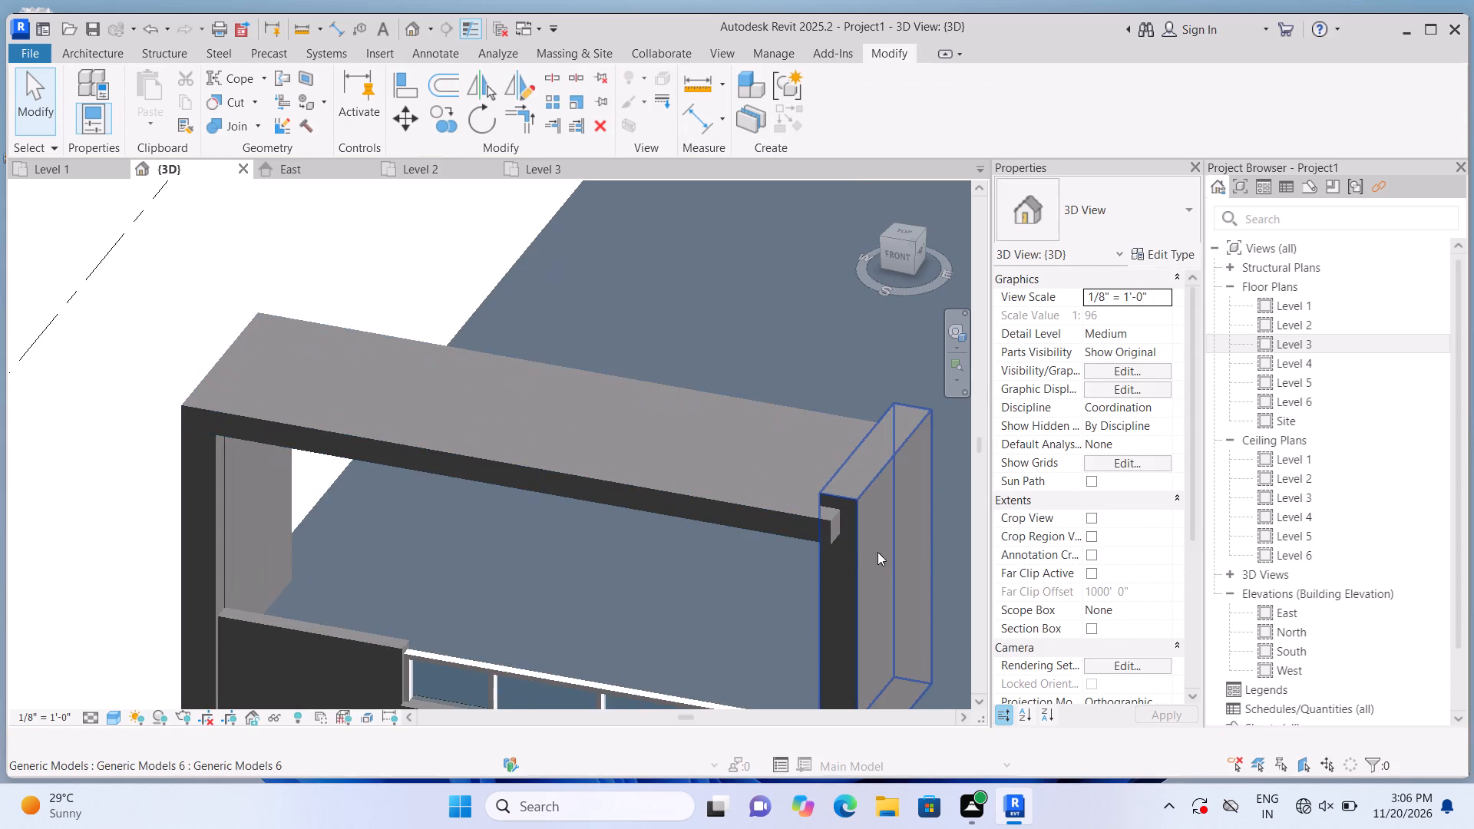
{"action": "left_click", "coordinate": [893, 557]}
{"action": "left_click_drag", "start_coordinate": [877, 438], "coordinate": [889, 491]}
{"action": "scroll", "coordinate": [889, 491], "scroll_direction": "down", "scroll_amount": 1}
{"action": "left_click_drag", "start_coordinate": [870, 471], "coordinate": [874, 499]}
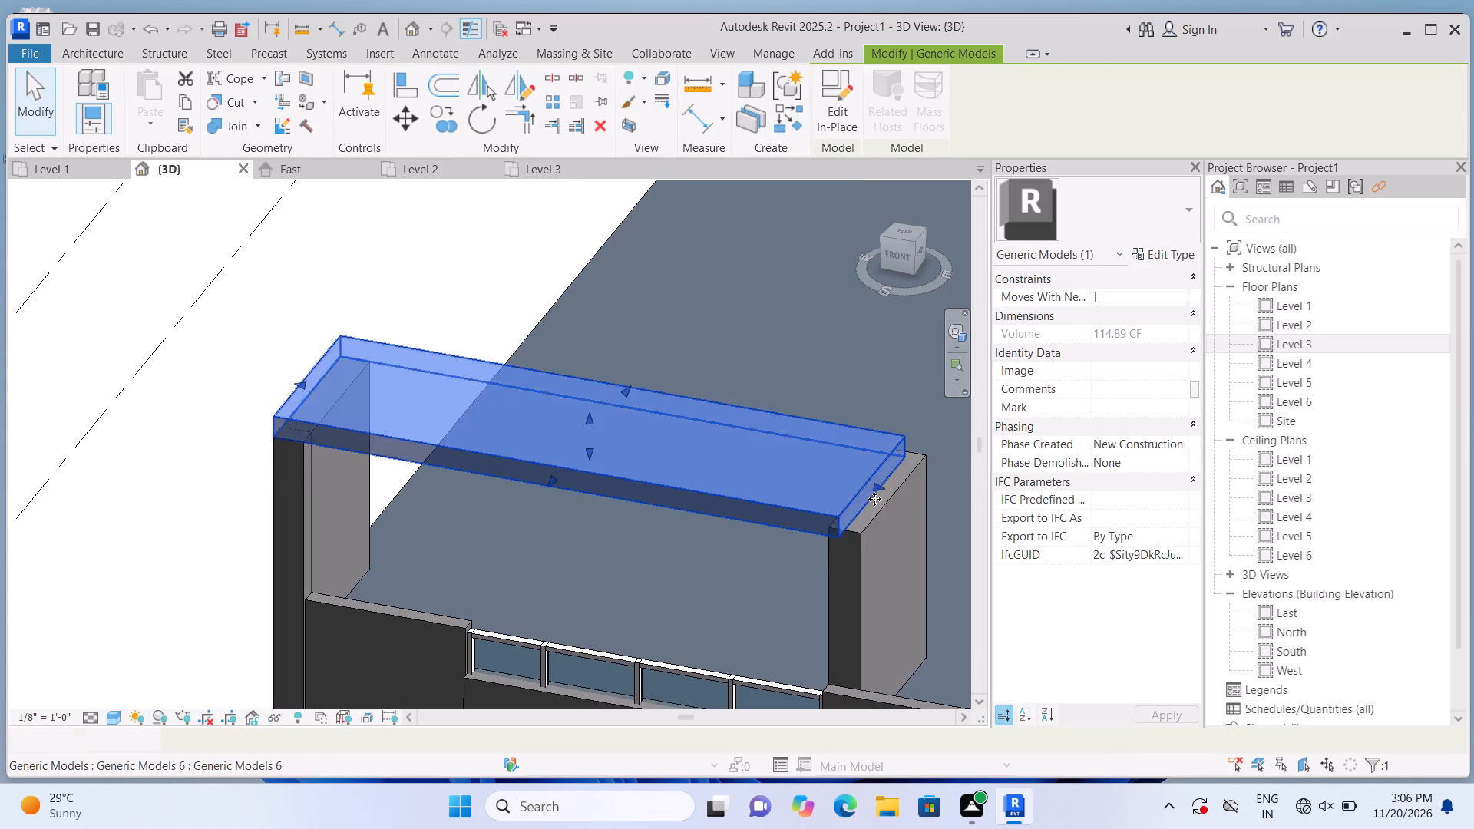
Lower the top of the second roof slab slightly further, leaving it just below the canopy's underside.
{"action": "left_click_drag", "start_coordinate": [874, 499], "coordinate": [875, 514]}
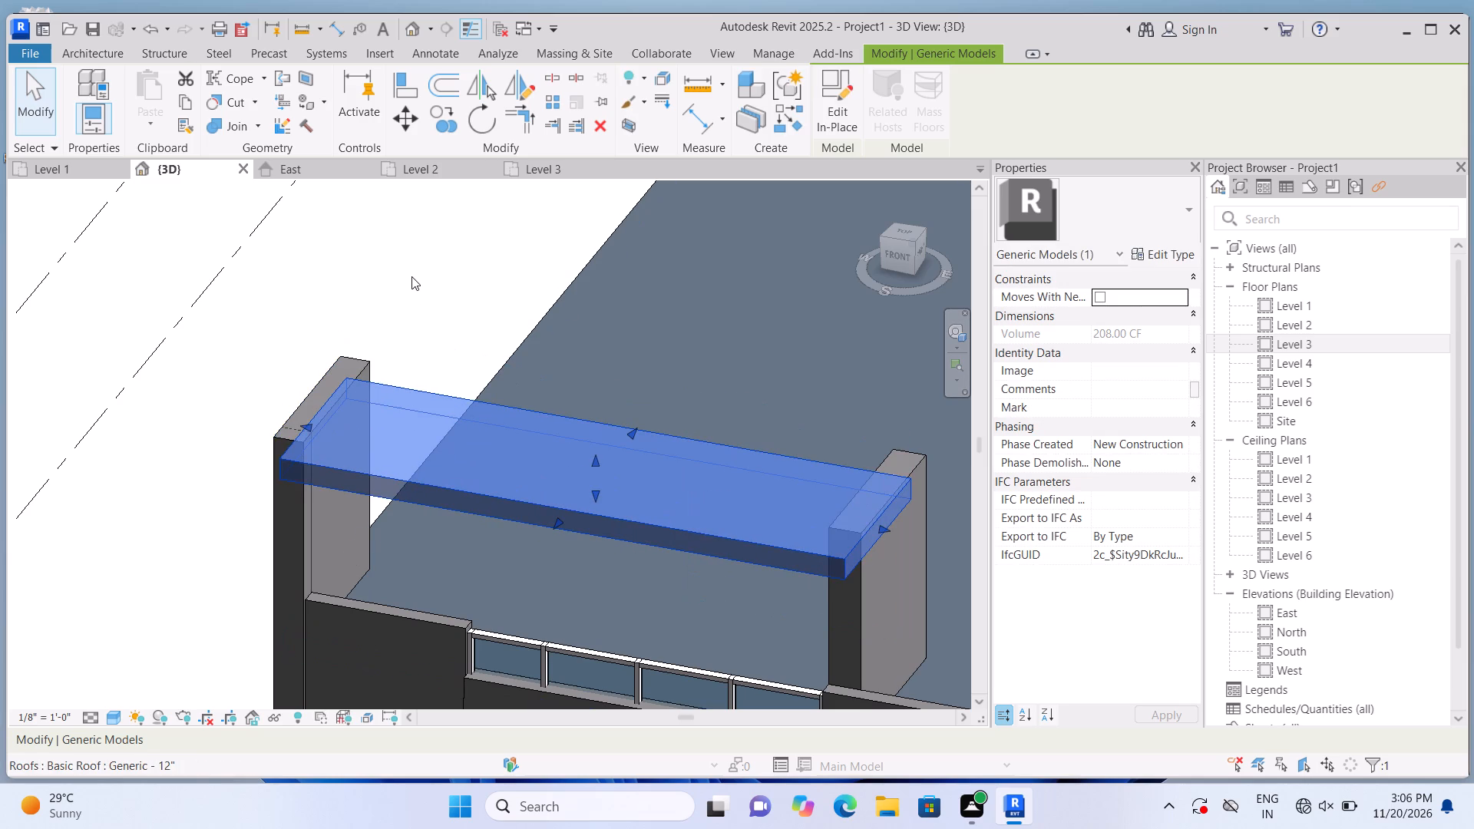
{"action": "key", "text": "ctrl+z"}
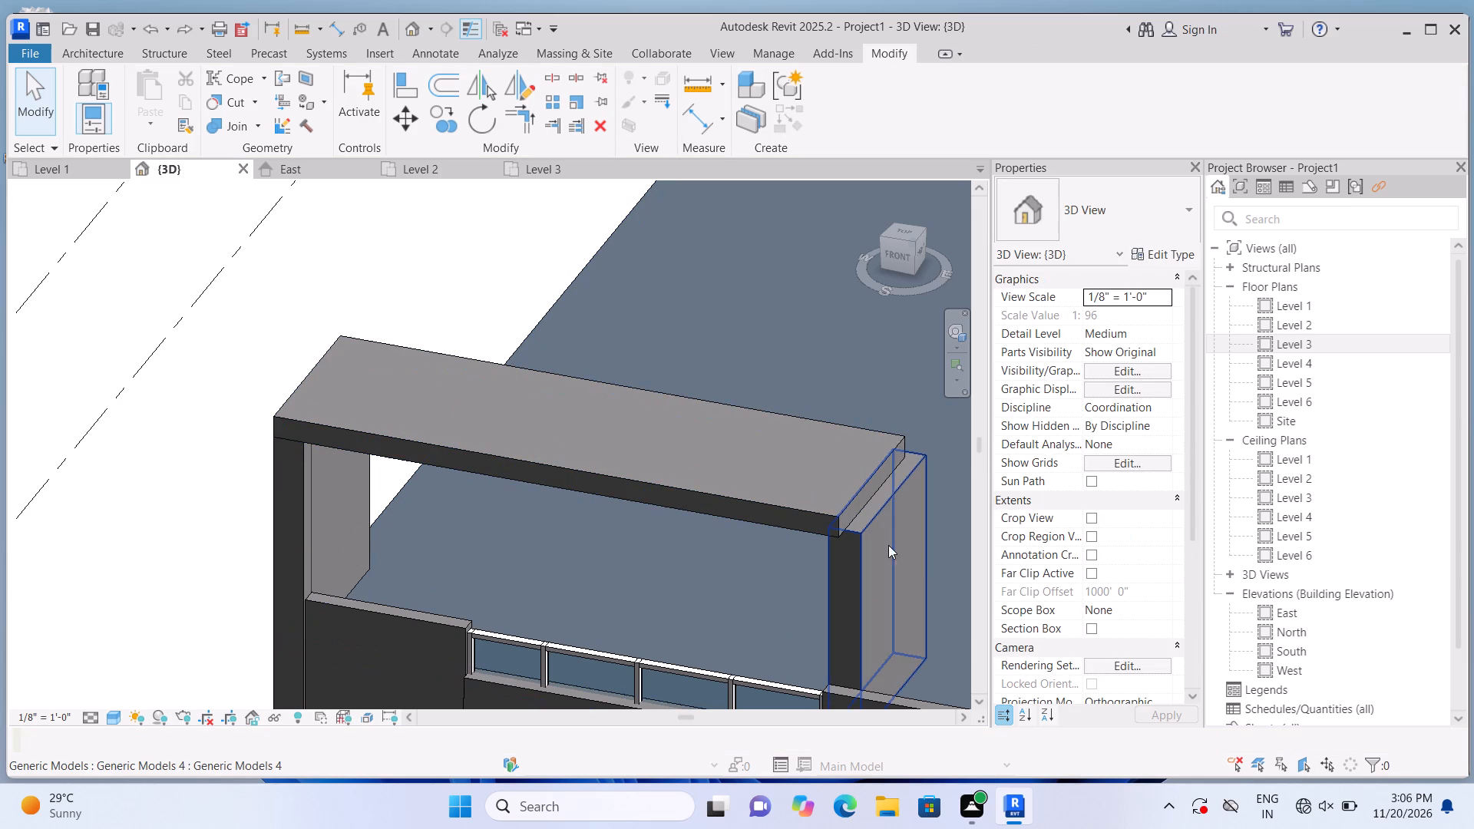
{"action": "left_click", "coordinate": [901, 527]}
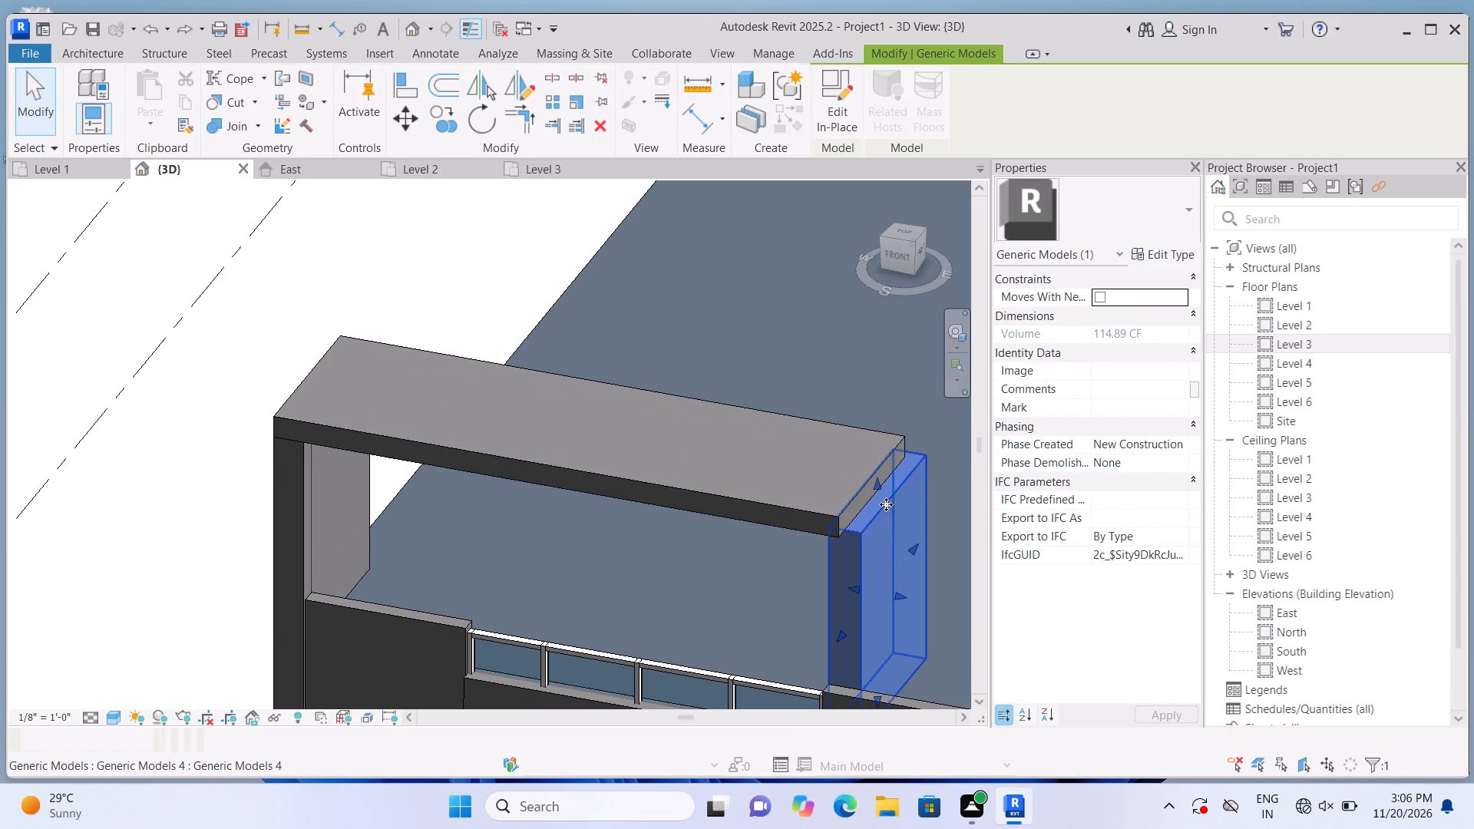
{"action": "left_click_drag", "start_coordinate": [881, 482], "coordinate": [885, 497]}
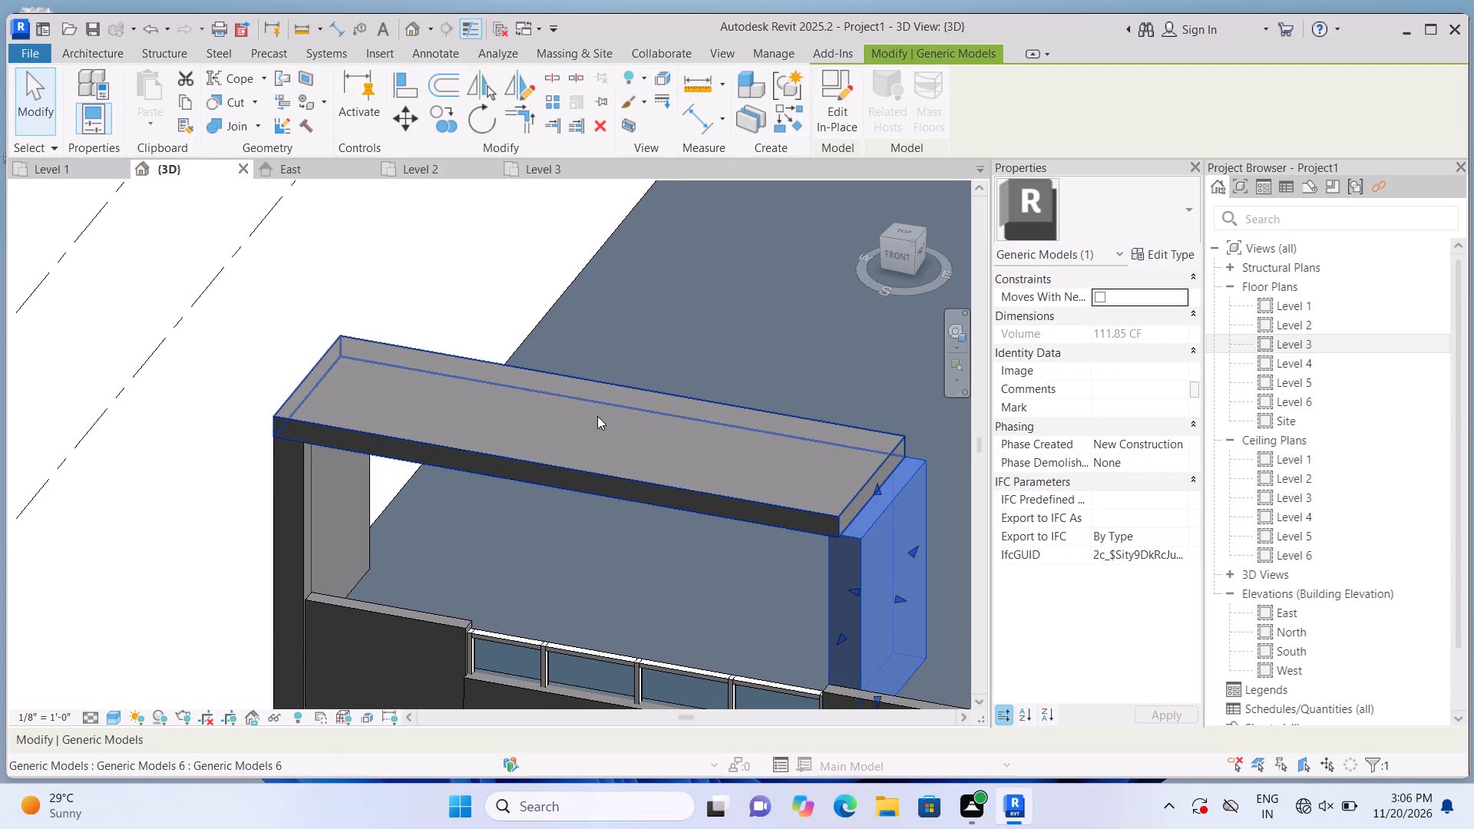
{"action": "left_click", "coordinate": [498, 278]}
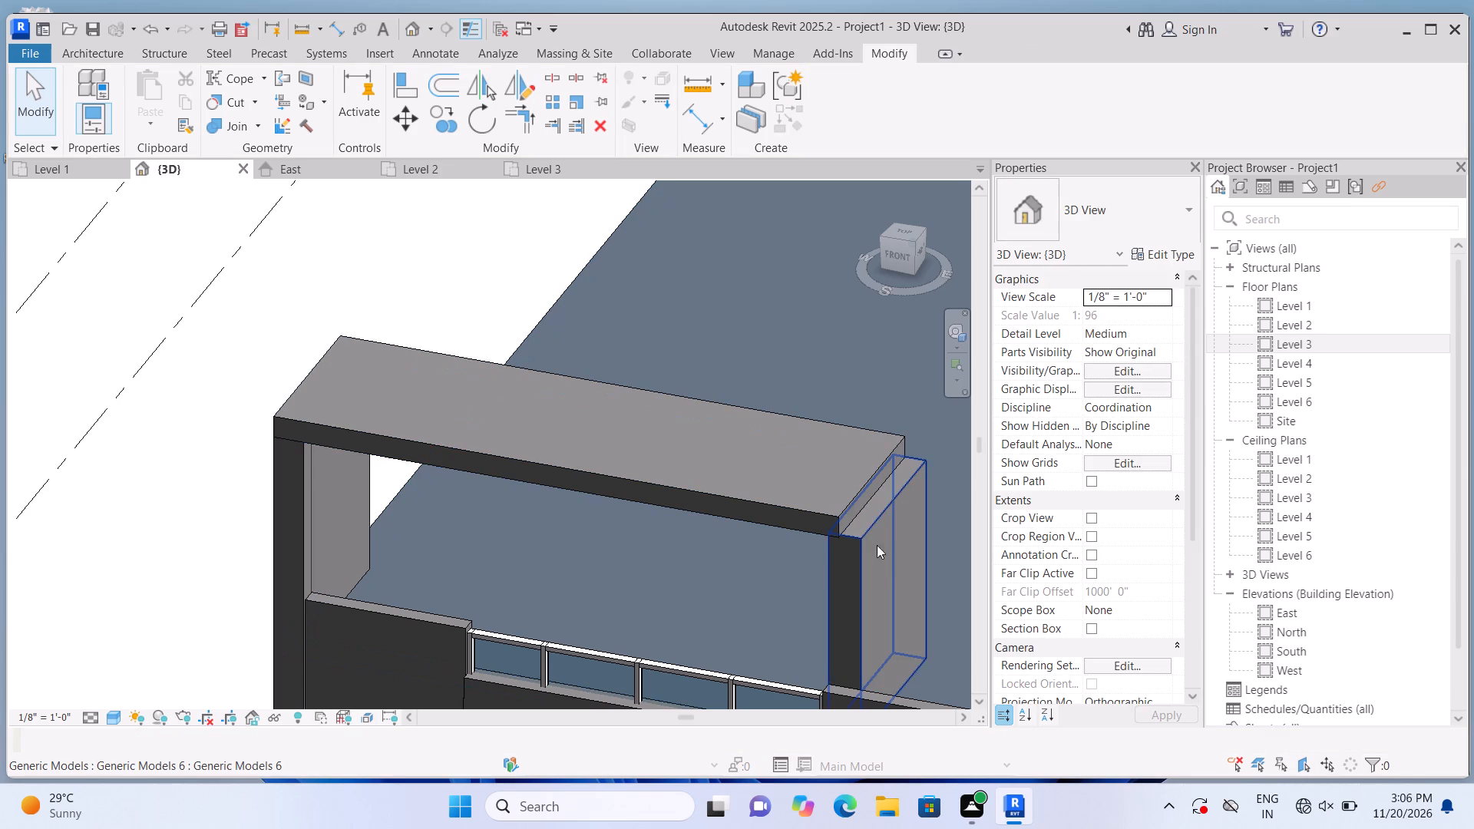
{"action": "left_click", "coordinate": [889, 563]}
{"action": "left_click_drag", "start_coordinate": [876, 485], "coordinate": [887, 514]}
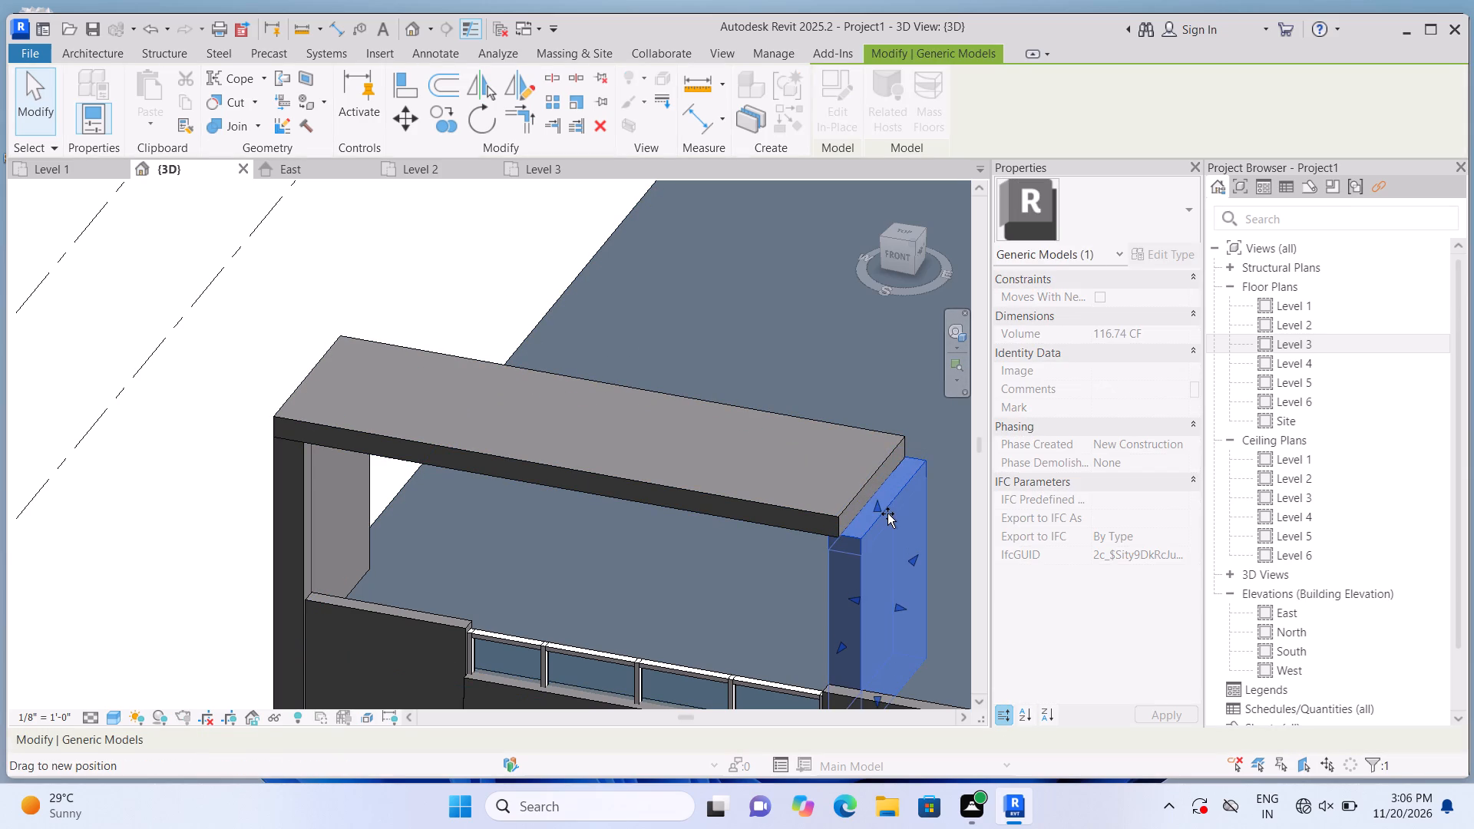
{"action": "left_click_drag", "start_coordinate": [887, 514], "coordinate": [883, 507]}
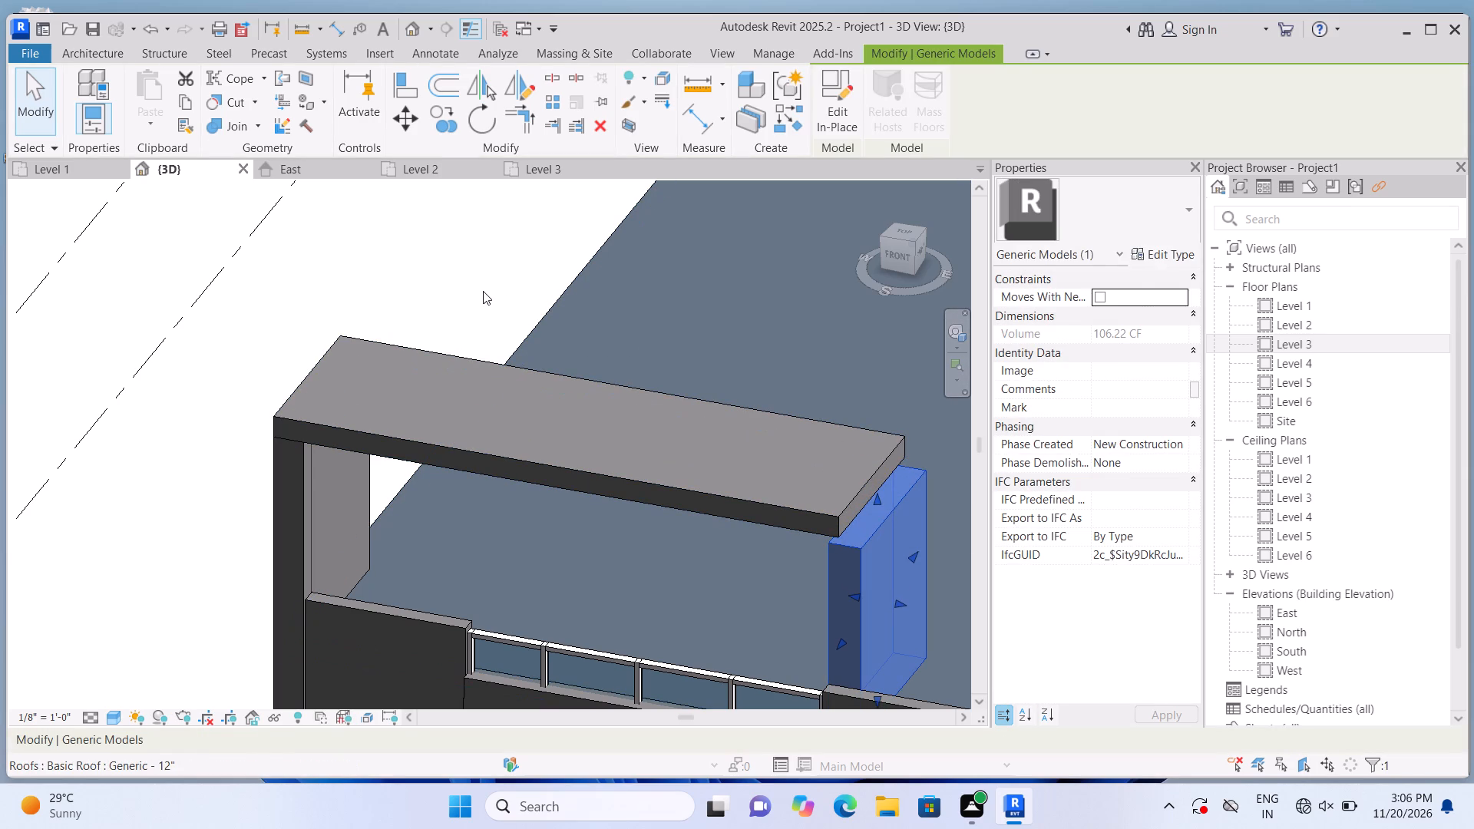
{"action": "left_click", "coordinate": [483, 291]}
Stretch the rooftop canopy's free end outward so it covers the top of the second roof slab.
{"action": "left_click", "coordinate": [655, 452]}
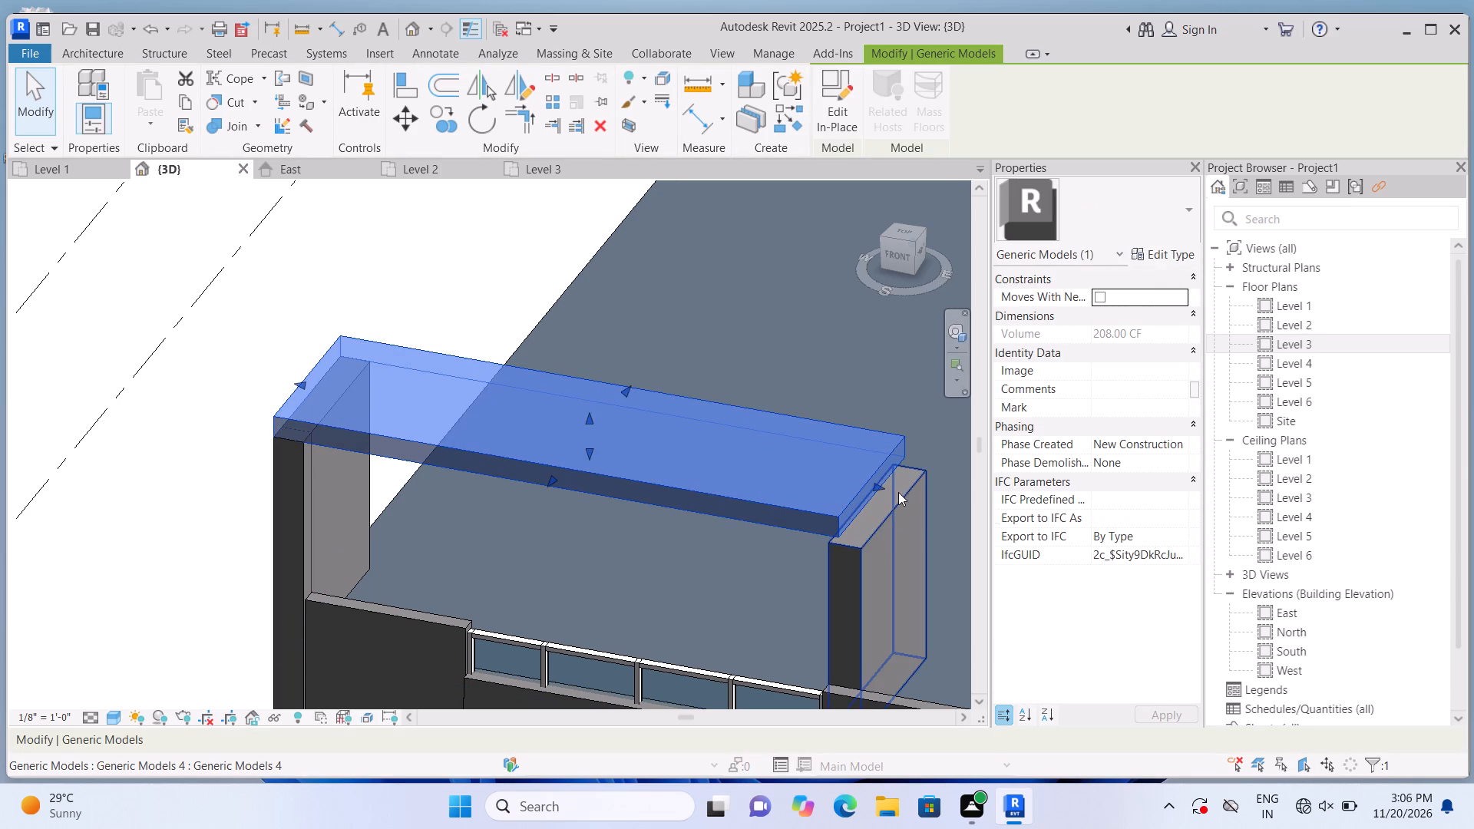
{"action": "left_click_drag", "start_coordinate": [872, 477], "coordinate": [897, 503]}
{"action": "left_click", "coordinate": [897, 503]}
{"action": "scroll", "coordinate": [887, 520], "scroll_direction": "down", "scroll_amount": 1}
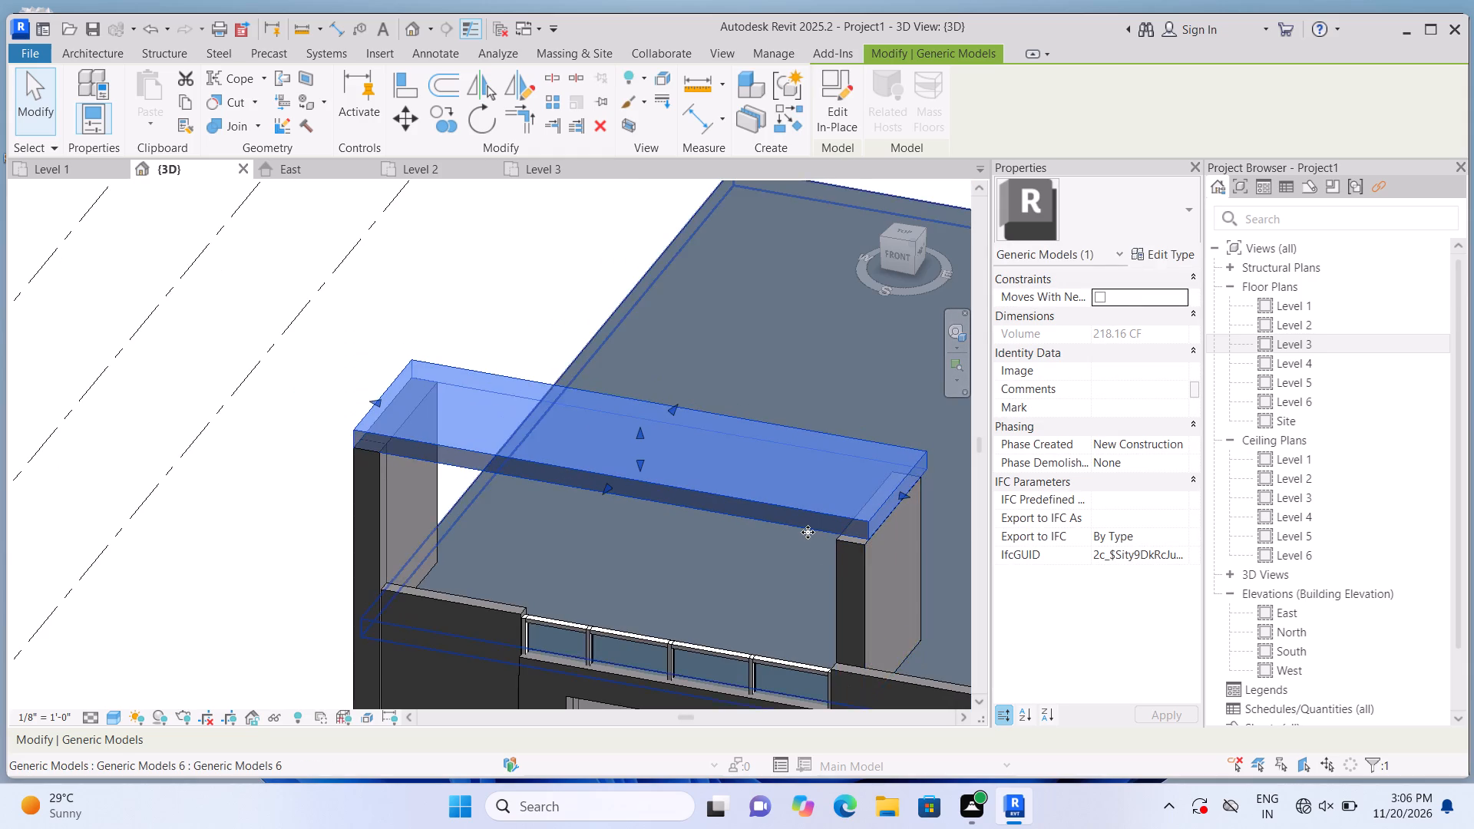
{"action": "scroll", "coordinate": [808, 532], "scroll_direction": "up", "scroll_amount": 1}
{"action": "scroll", "coordinate": [808, 532], "scroll_direction": "down", "scroll_amount": 1}
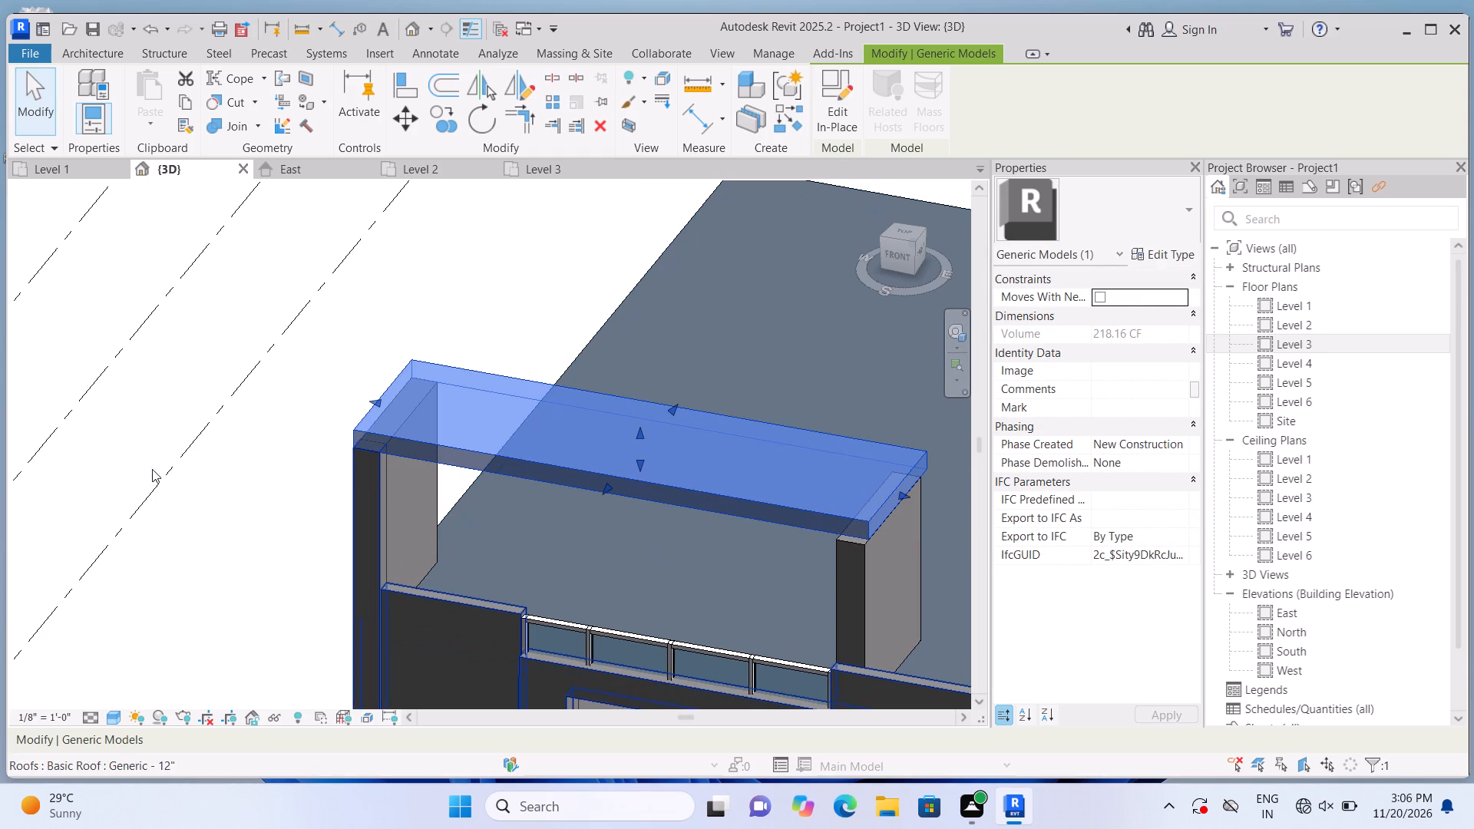
{"action": "left_click", "coordinate": [215, 490]}
Examine the rooftop frame against the whole building from the front and the right side.
{"action": "scroll", "coordinate": [215, 490], "scroll_direction": "down", "scroll_amount": 3}
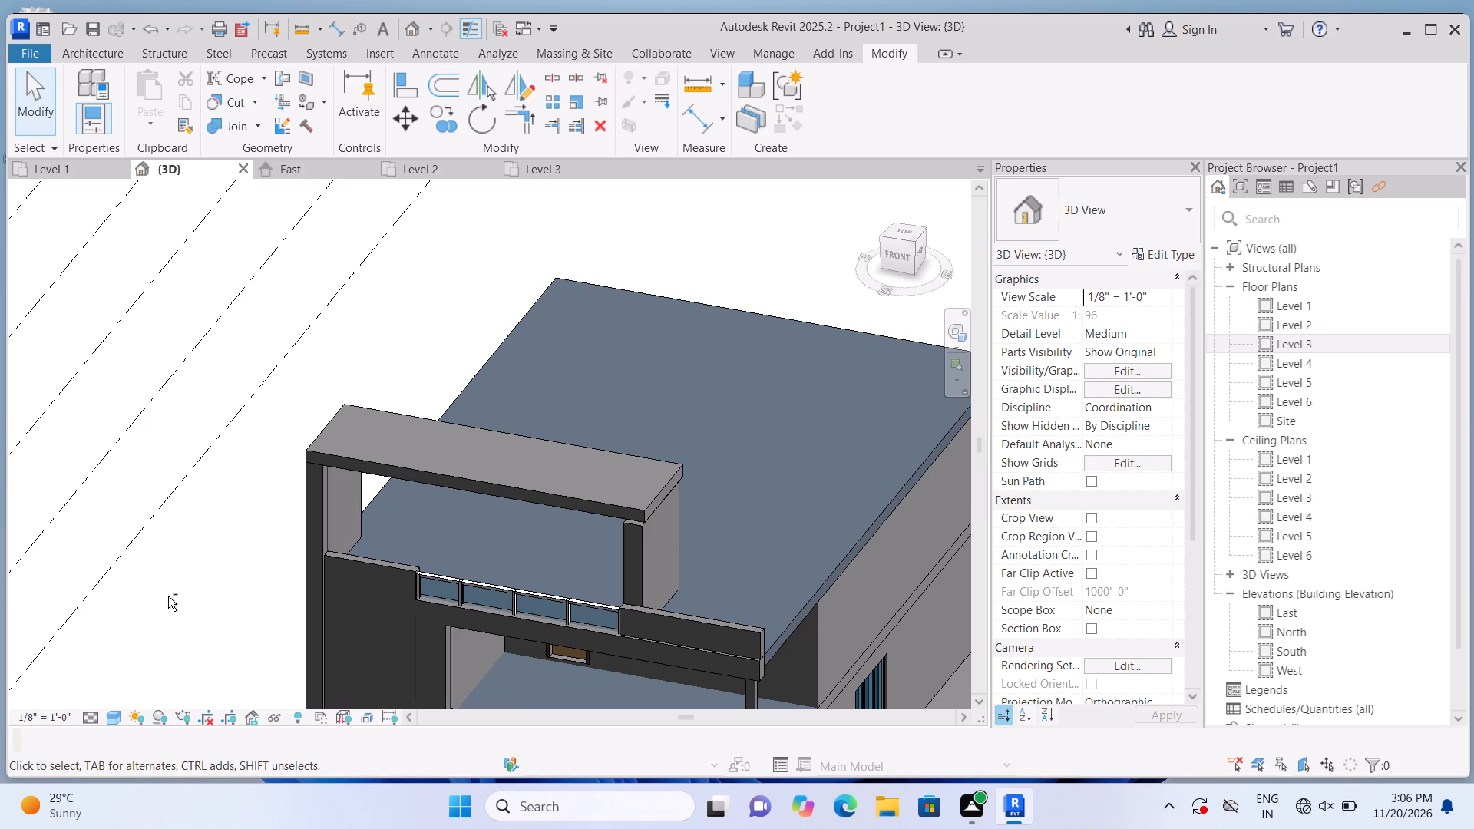
{"action": "scroll", "coordinate": [229, 495], "scroll_direction": "down", "scroll_amount": 6}
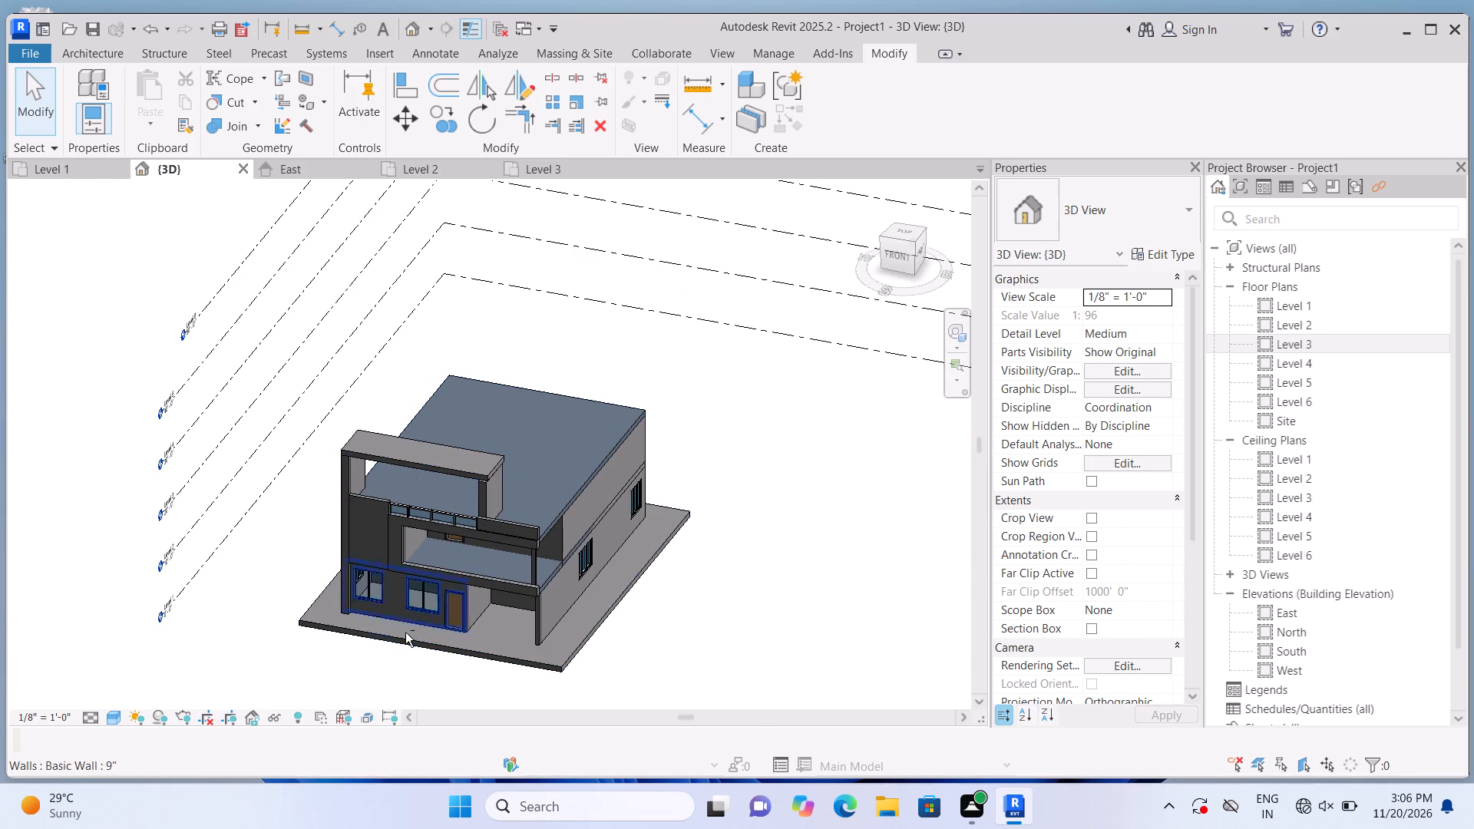
{"action": "scroll", "coordinate": [390, 656], "scroll_direction": "up", "scroll_amount": 1}
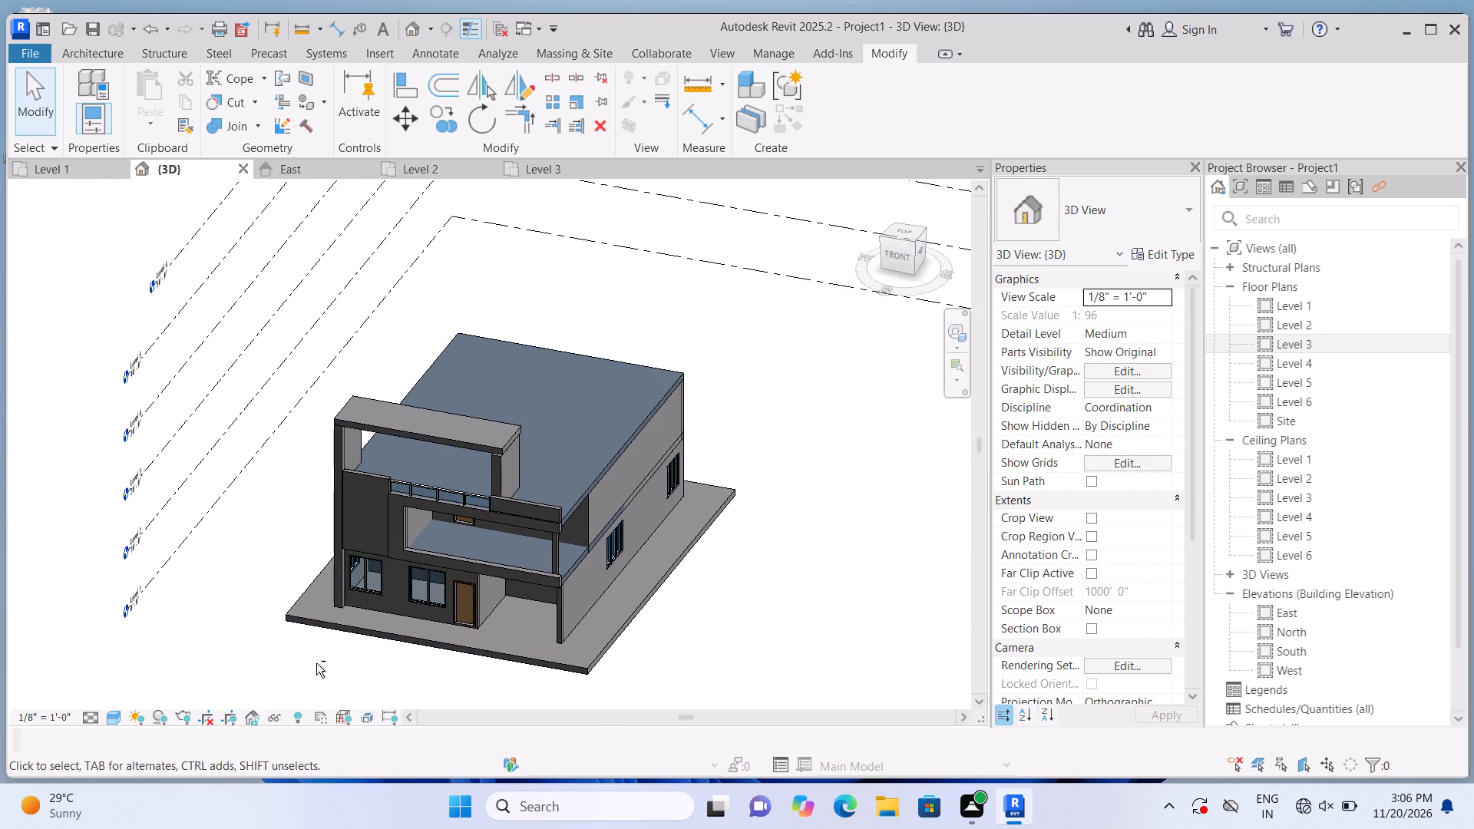
{"action": "left_click_drag", "start_coordinate": [614, 672], "coordinate": [603, 675], "text": "shift"}
{"action": "scroll", "coordinate": [664, 627], "scroll_direction": "down", "scroll_amount": 2}
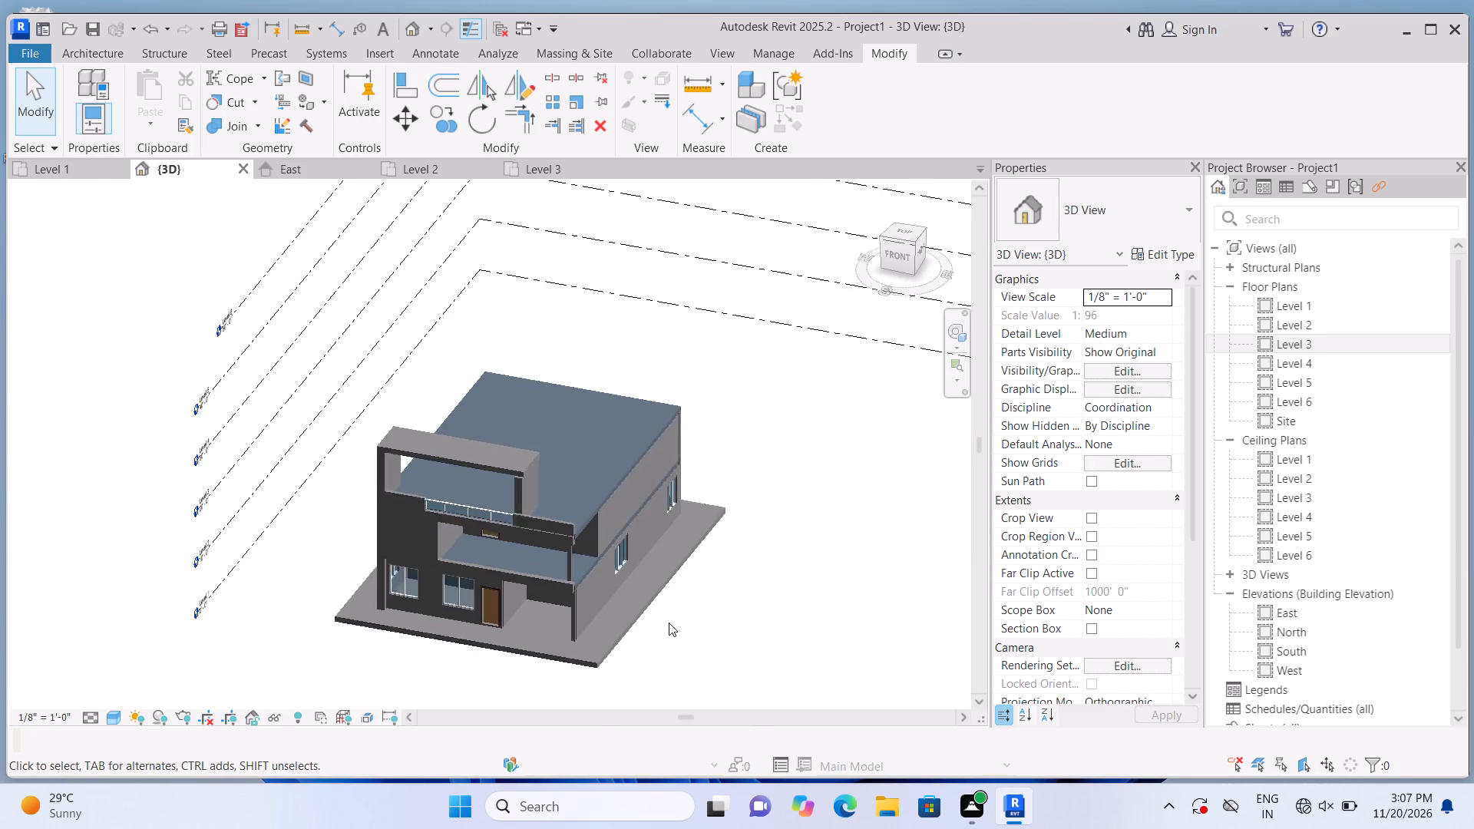
{"action": "middle_click_drag", "start_coordinate": [666, 639], "coordinate": [558, 665], "text": "shift"}
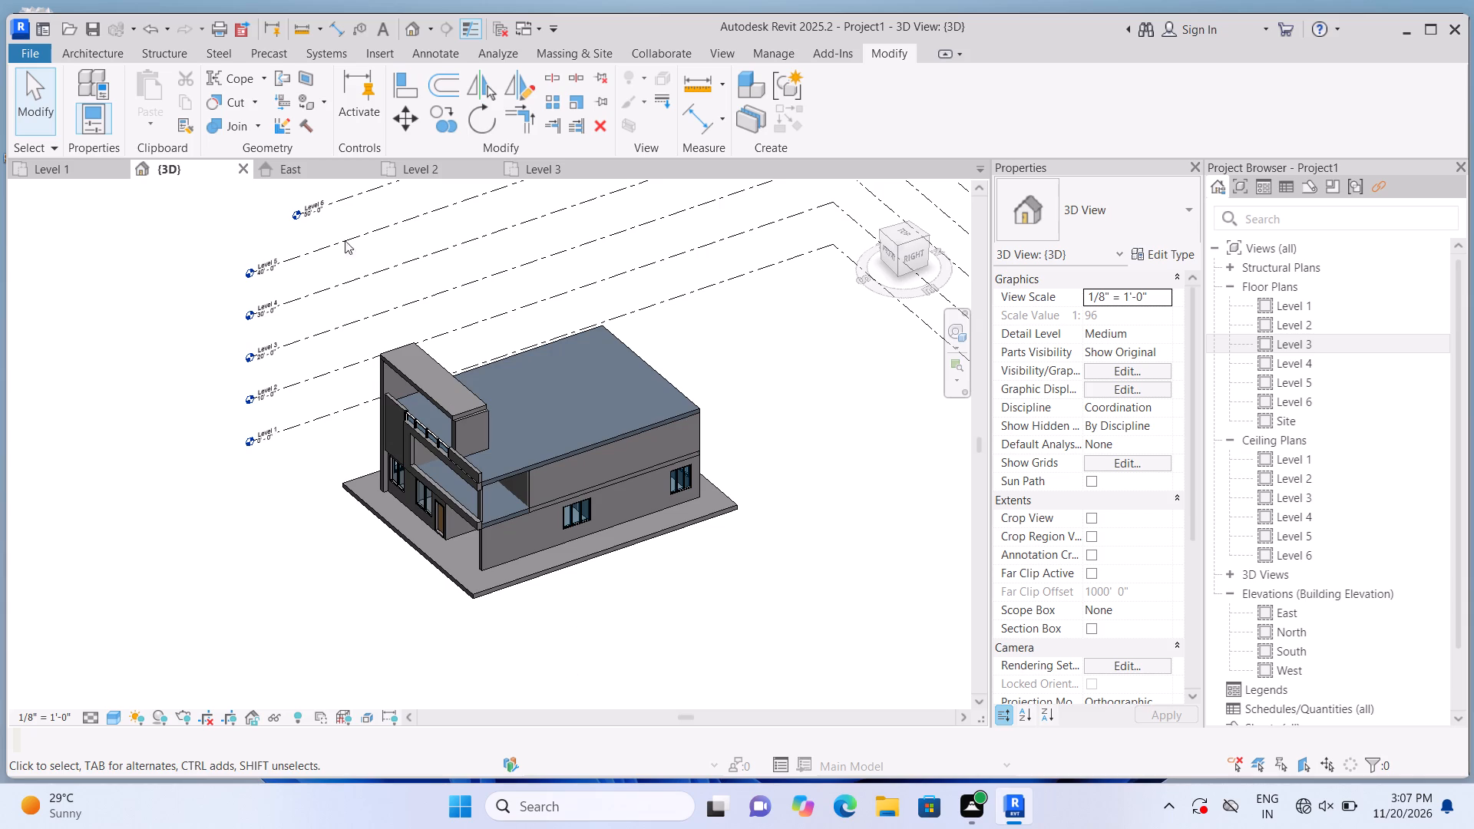
Delete the second roof slab, which supports the canopy's end away from the building corner.
{"action": "scroll", "coordinate": [545, 408], "scroll_direction": "up", "scroll_amount": 1}
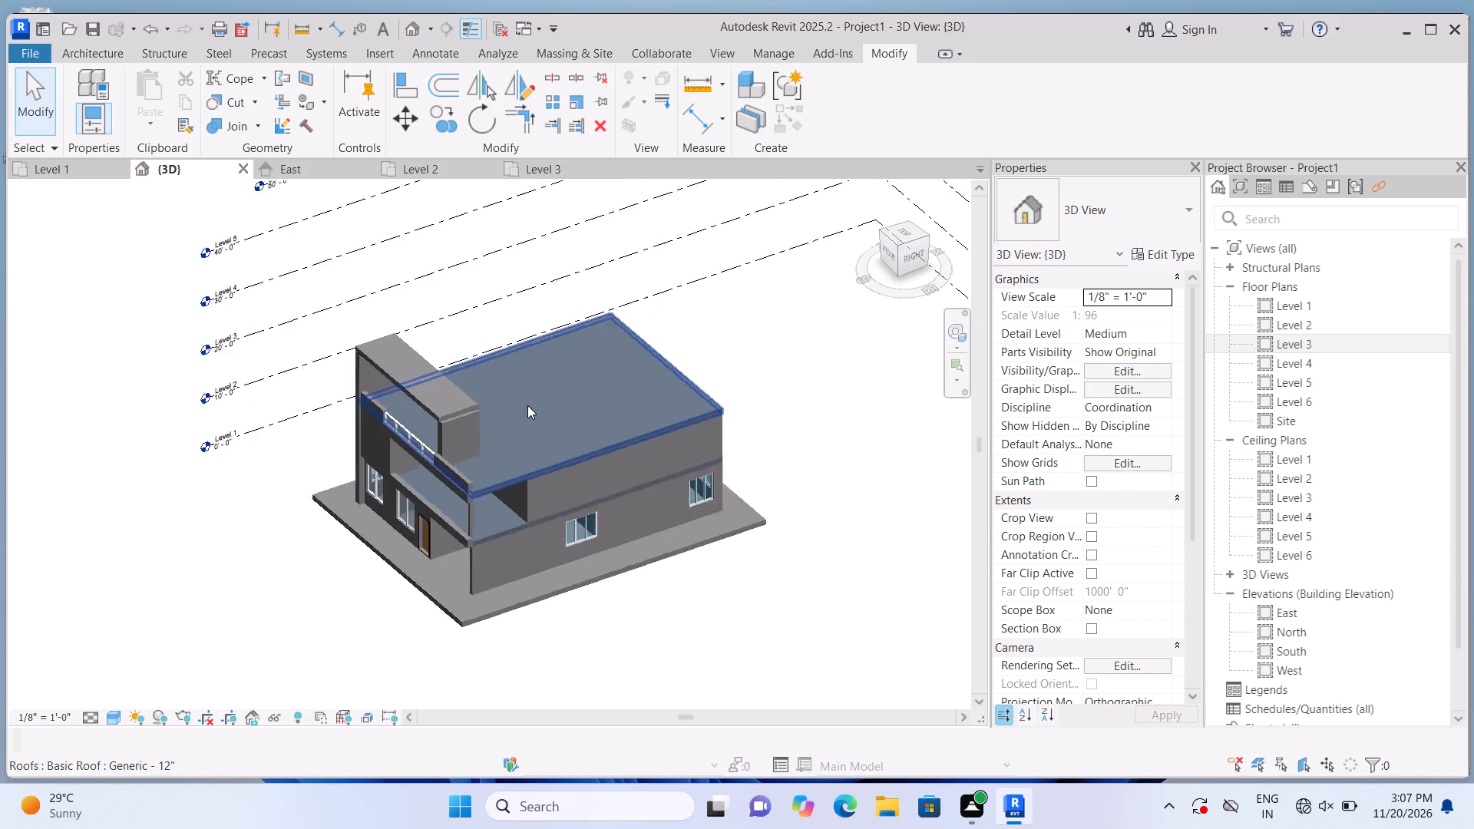
{"action": "scroll", "coordinate": [527, 405], "scroll_direction": "up", "scroll_amount": 3}
{"action": "left_click", "coordinate": [433, 438]}
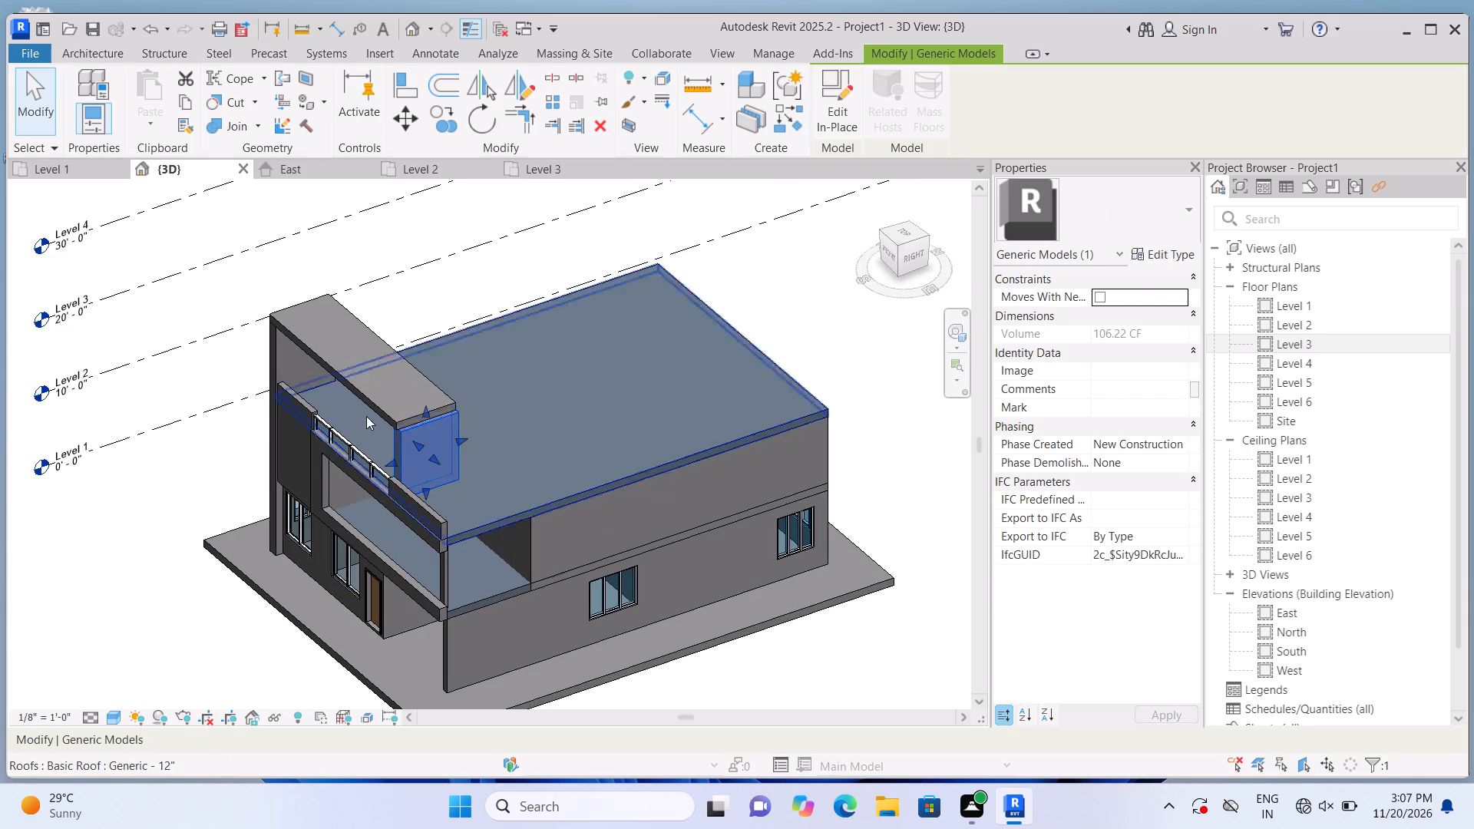
{"action": "key", "text": "Delete"}
Select the canopy bridging the roof from the corner slab.
{"action": "left_click", "coordinate": [368, 349]}
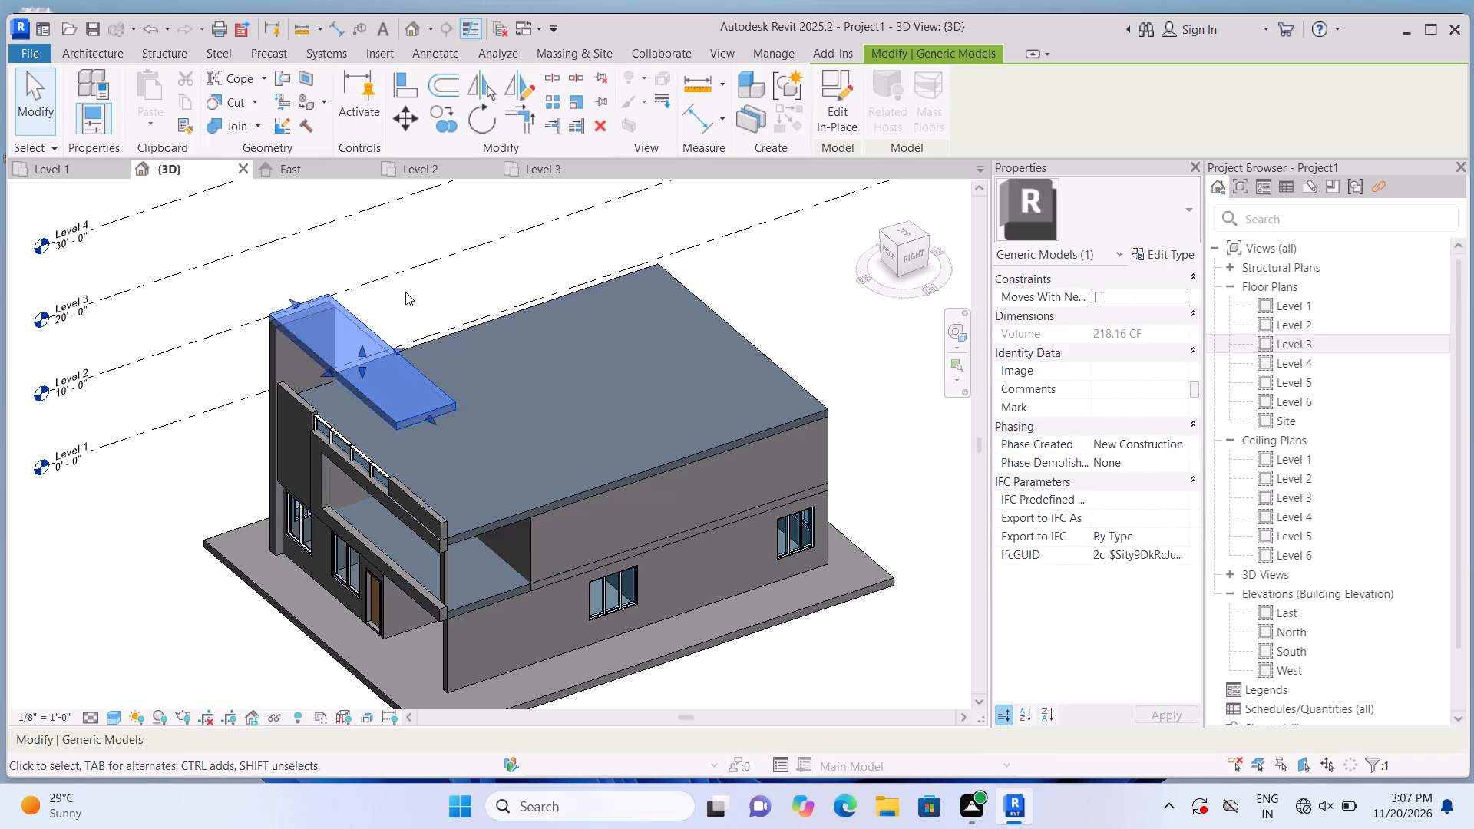
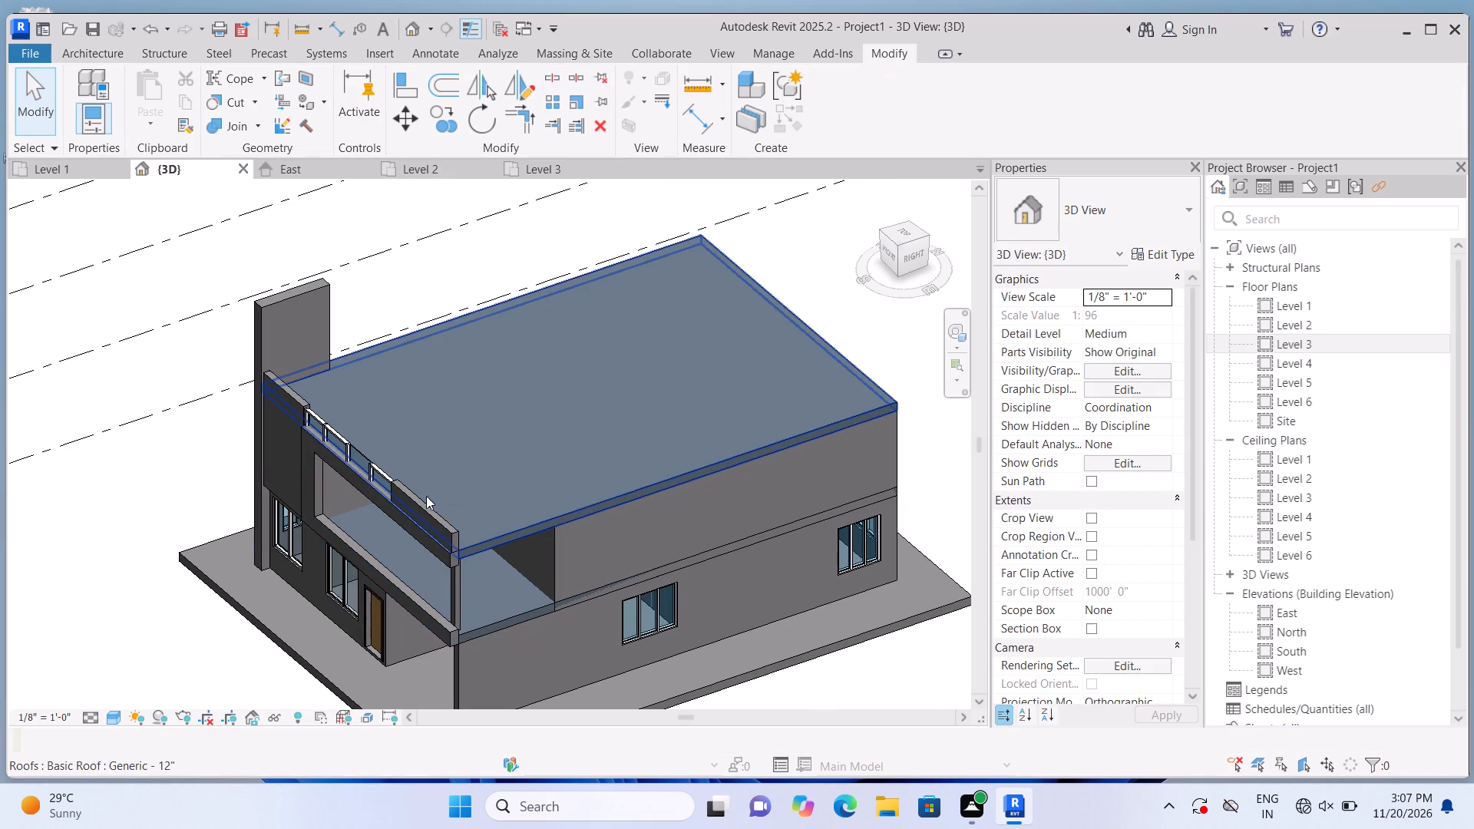
Delete the projecting frame on the front facade that surrounds the upper-floor opening and carries the solid parapet segments.
{"action": "left_click", "coordinate": [428, 501]}
{"action": "key", "text": "Delete"}
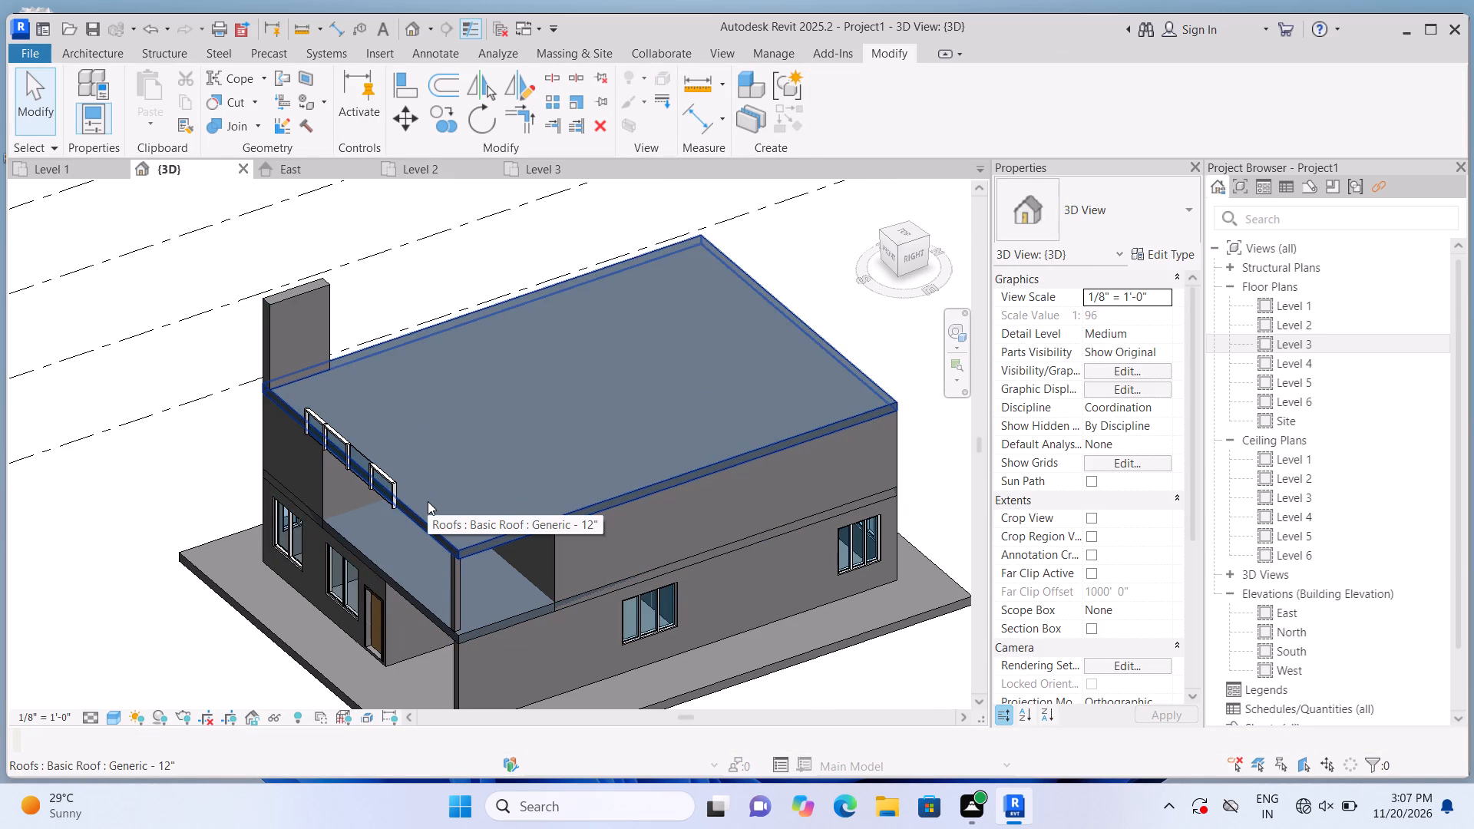
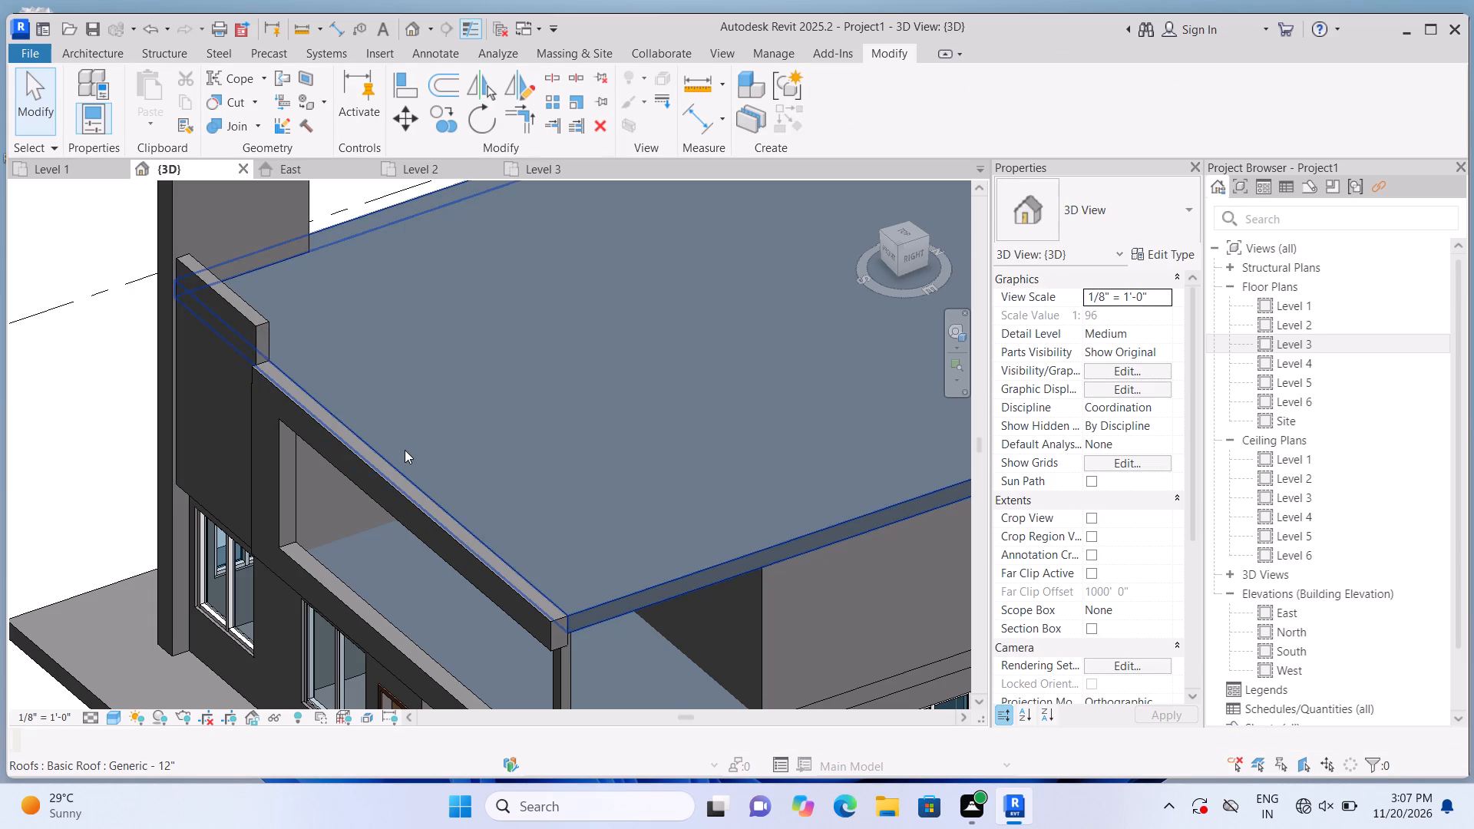
Start a new in-place component in the Generic Models category, accepting the default name.
{"action": "scroll", "coordinate": [405, 450], "scroll_direction": "down", "scroll_amount": 4}
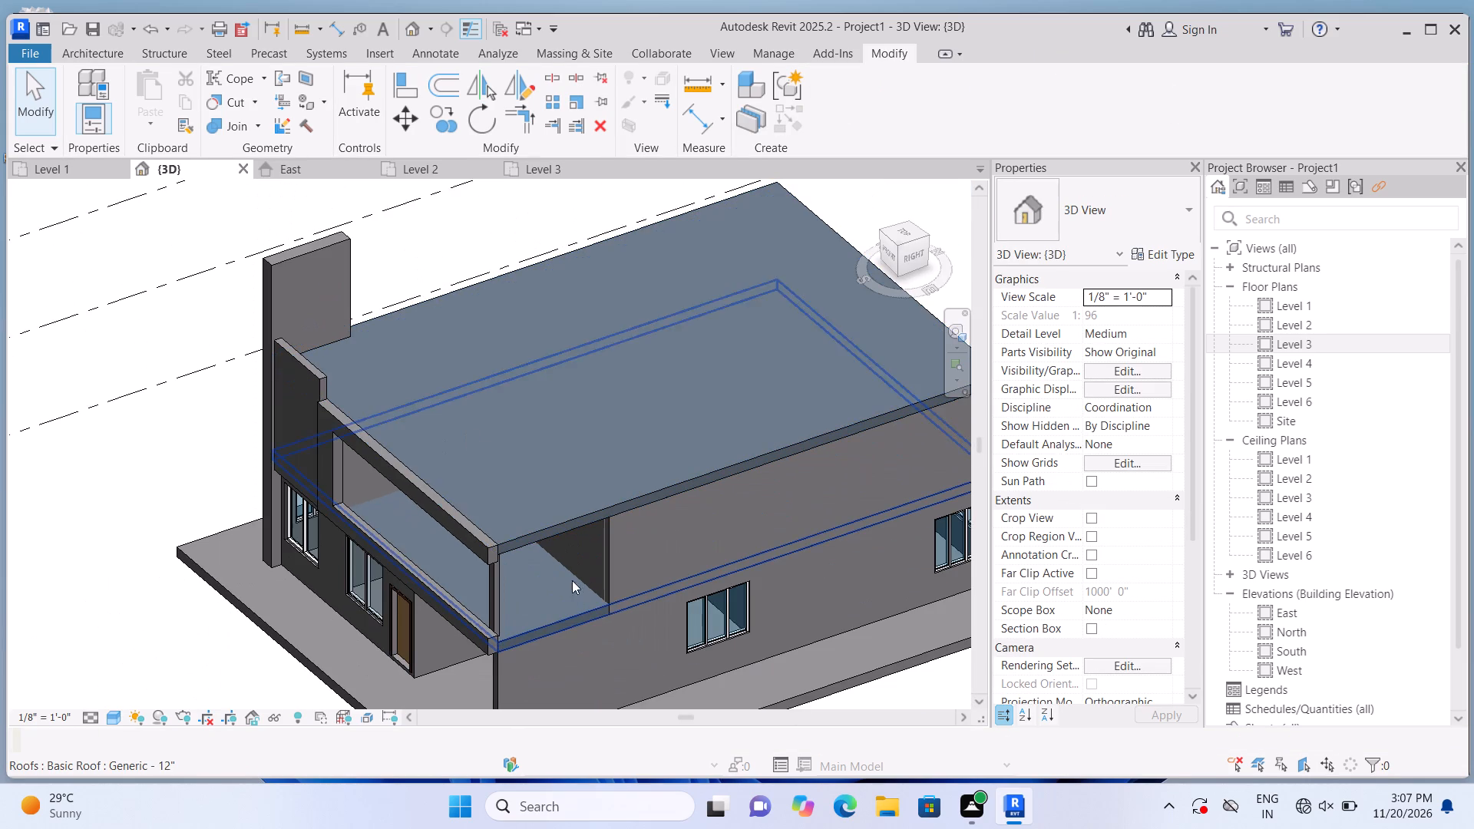
{"action": "middle_click_drag", "start_coordinate": [624, 467], "coordinate": [620, 467], "text": "shift"}
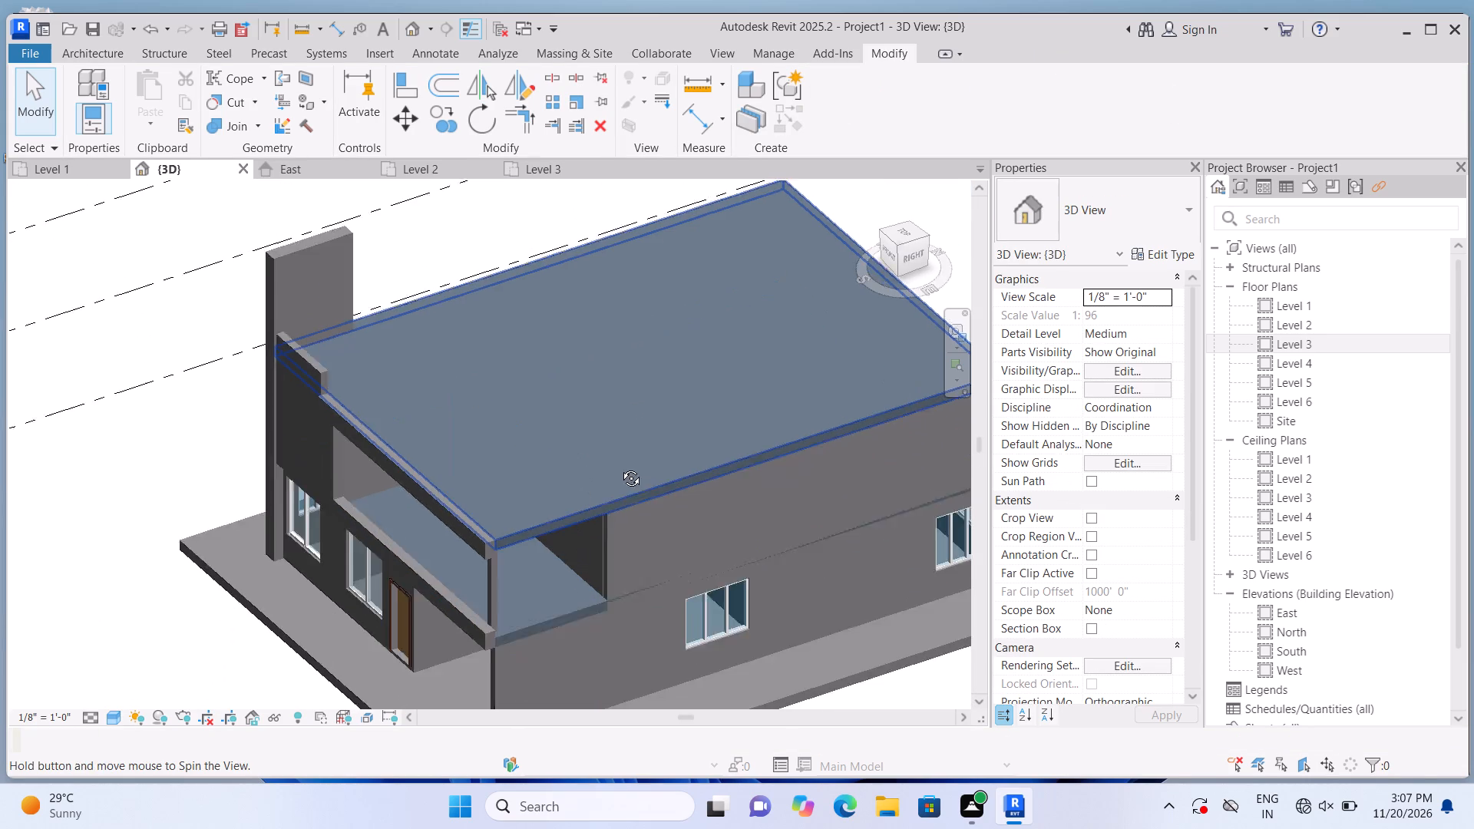
{"action": "middle_click_drag", "start_coordinate": [620, 467], "coordinate": [459, 409], "text": "shift"}
{"action": "scroll", "coordinate": [459, 408], "scroll_direction": "down", "scroll_amount": 6}
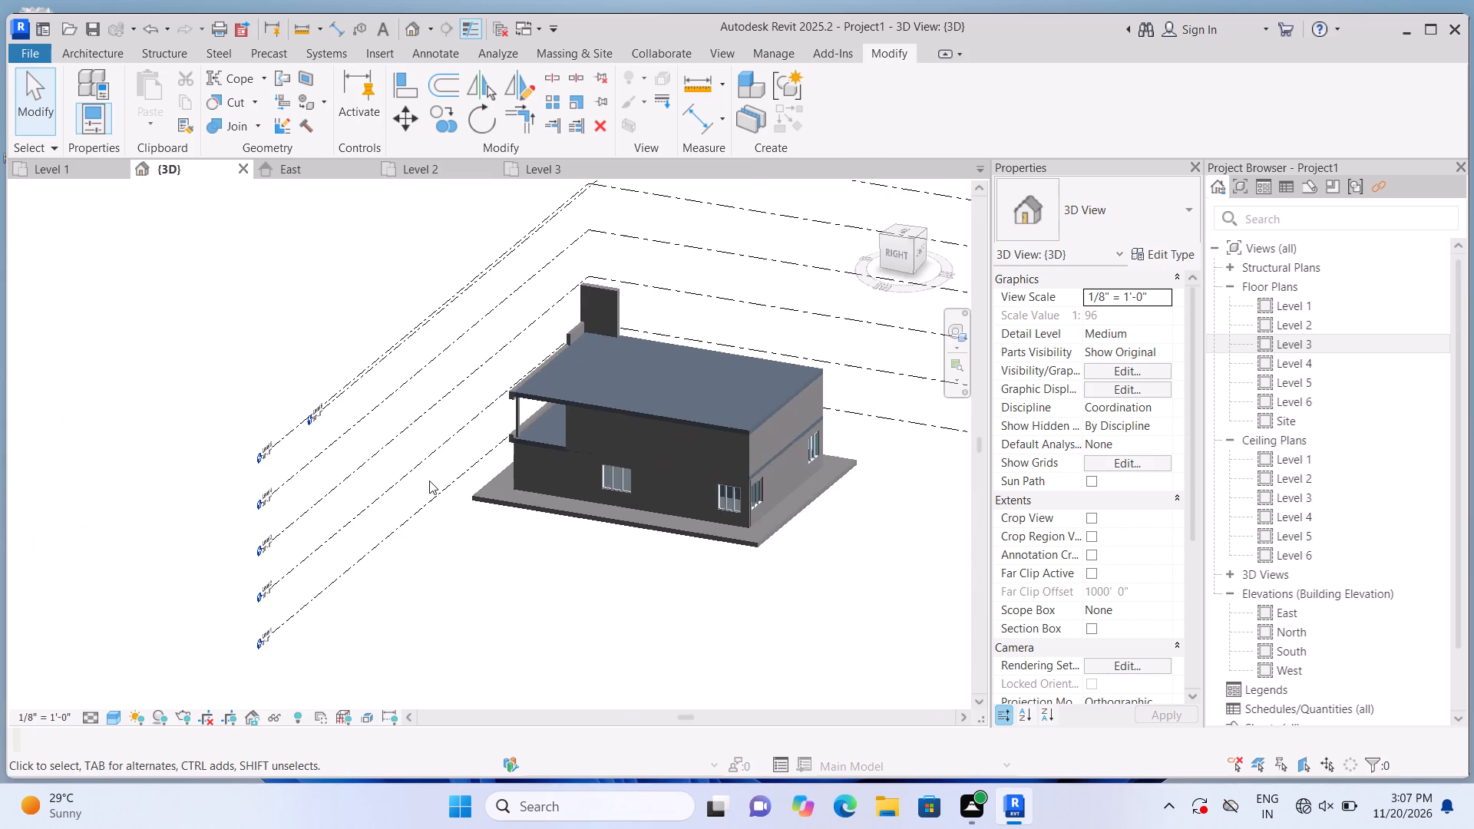
{"action": "middle_click_drag", "start_coordinate": [559, 523], "coordinate": [489, 536], "text": "shift"}
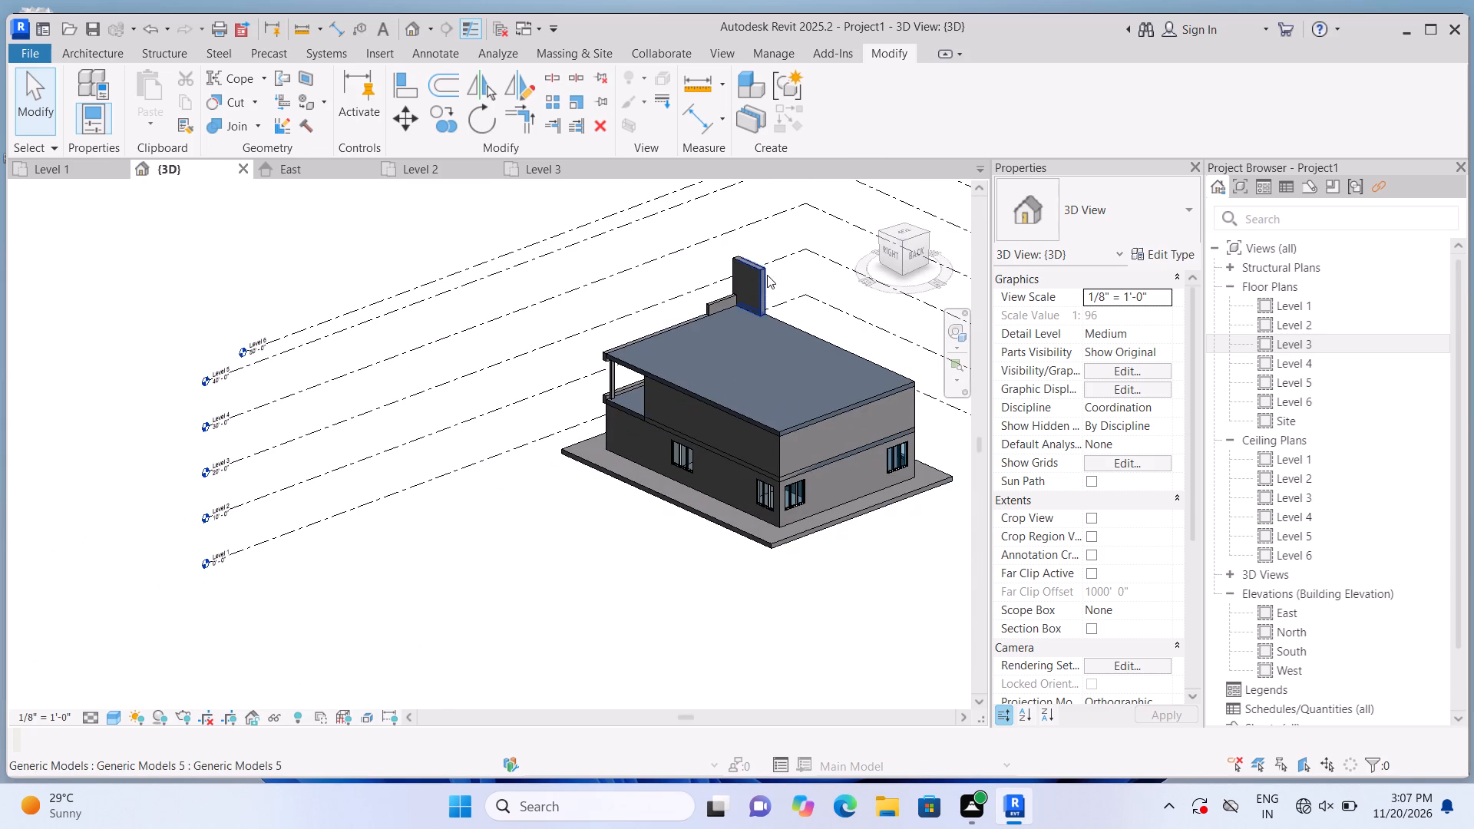
{"action": "scroll", "coordinate": [767, 275], "scroll_direction": "up", "scroll_amount": 11}
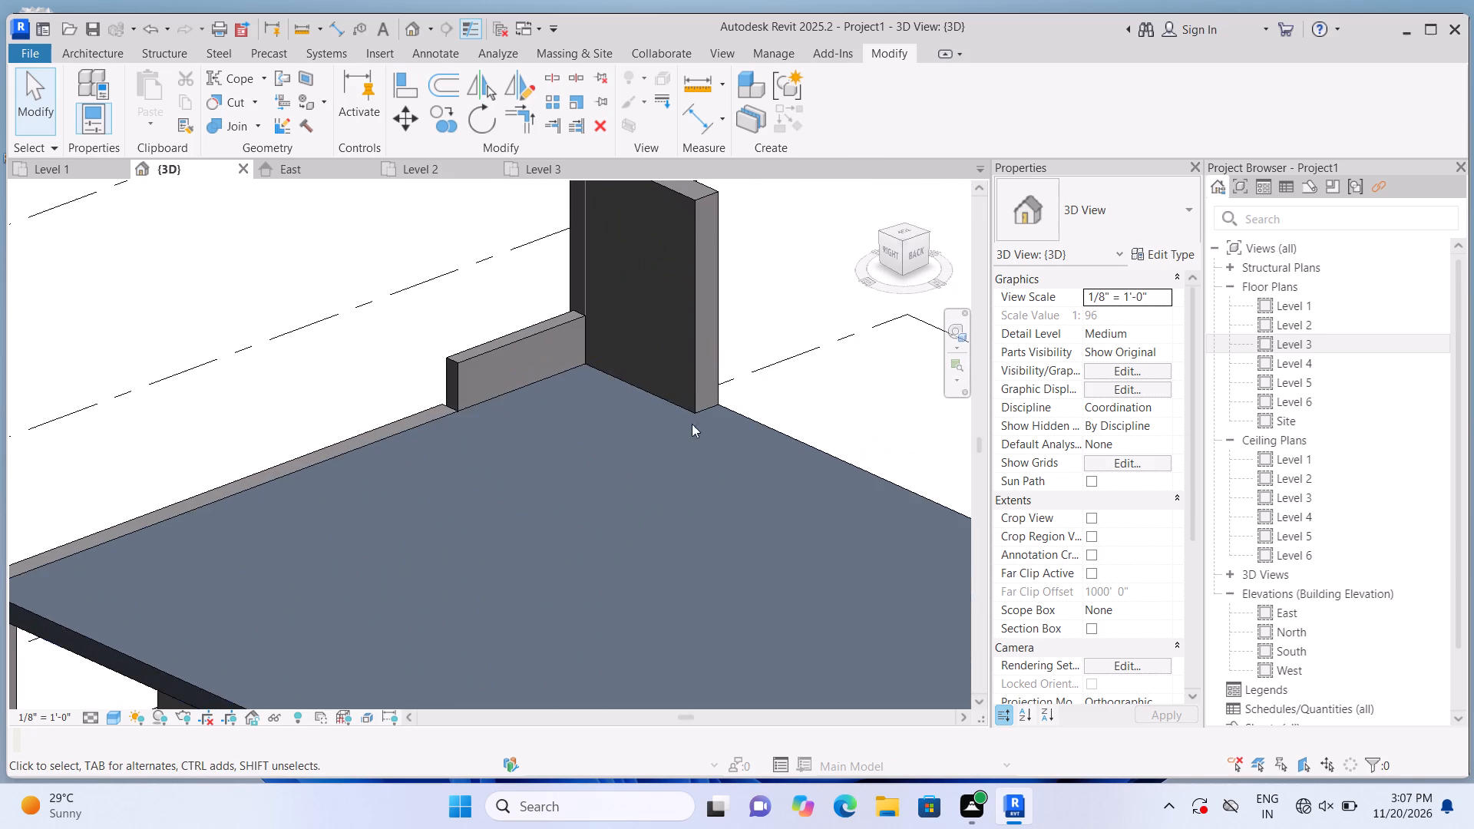
{"action": "scroll", "coordinate": [343, 405], "scroll_direction": "down", "scroll_amount": 1}
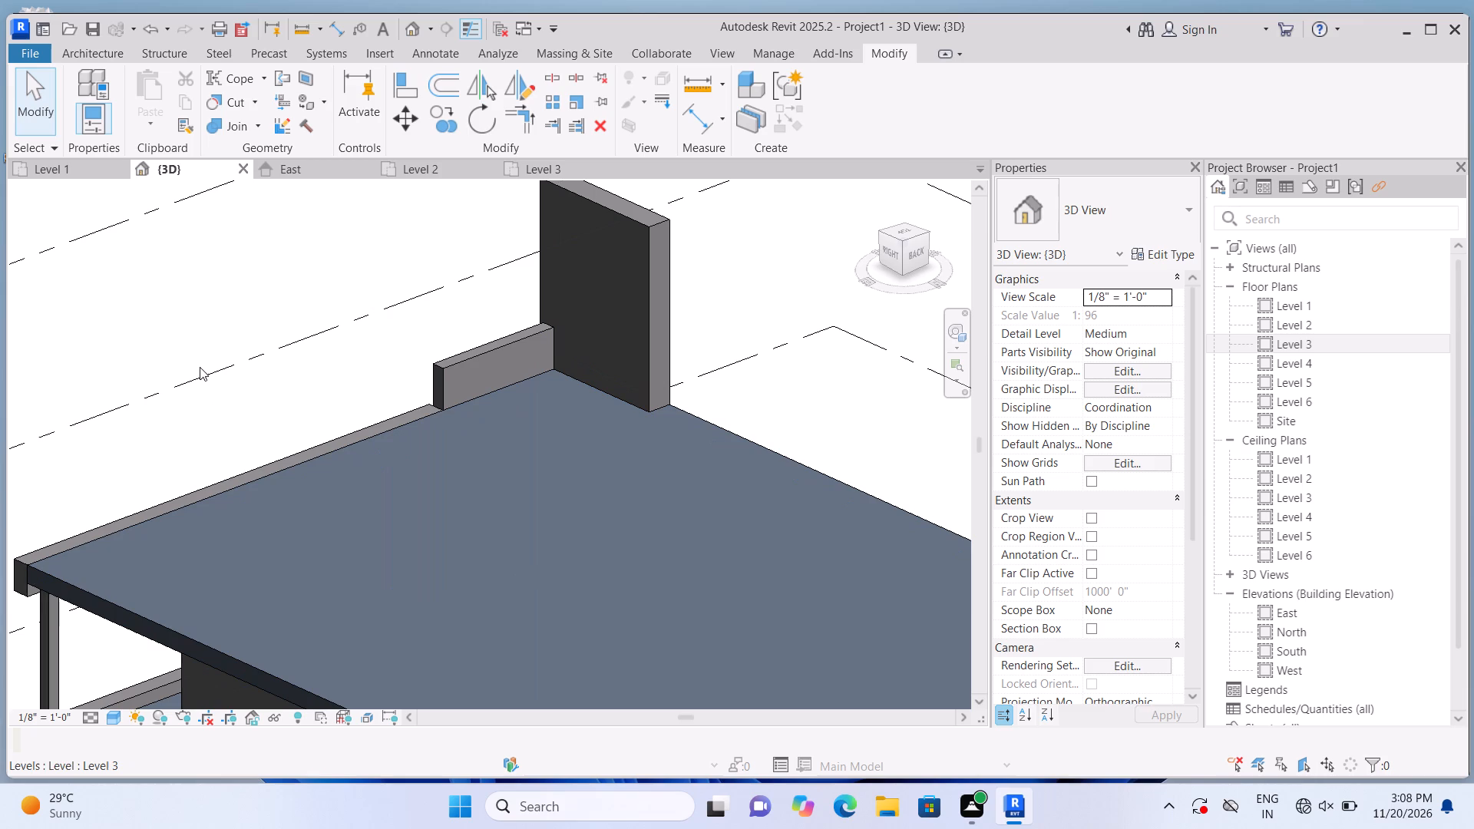
{"action": "left_click", "coordinate": [116, 61]}
{"action": "left_click", "coordinate": [101, 89]}
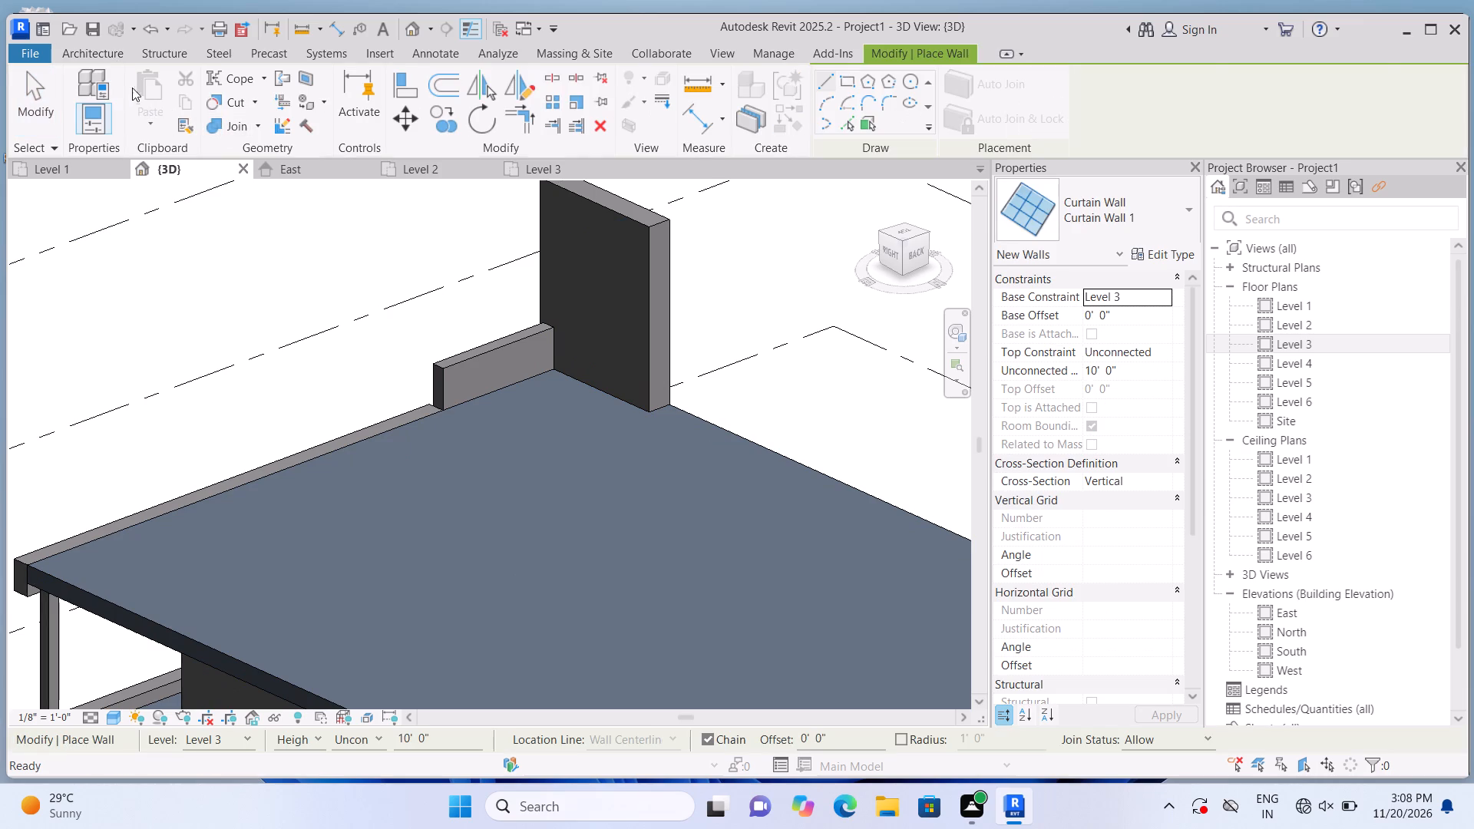
{"action": "left_click", "coordinate": [104, 62]}
{"action": "left_click", "coordinate": [223, 122]}
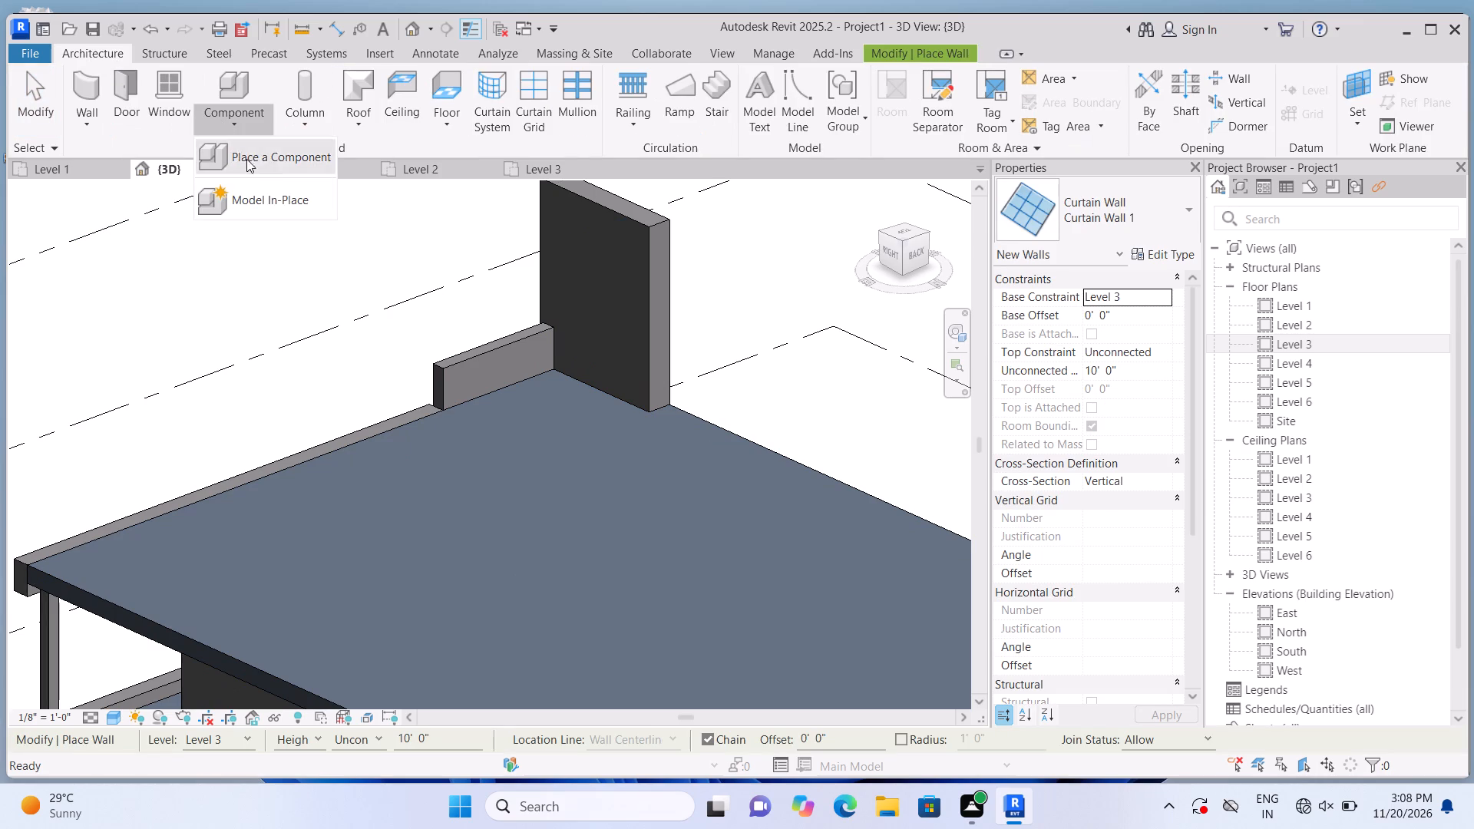
{"action": "left_click", "coordinate": [253, 207]}
{"action": "scroll", "coordinate": [772, 332], "scroll_direction": "down", "scroll_amount": 3}
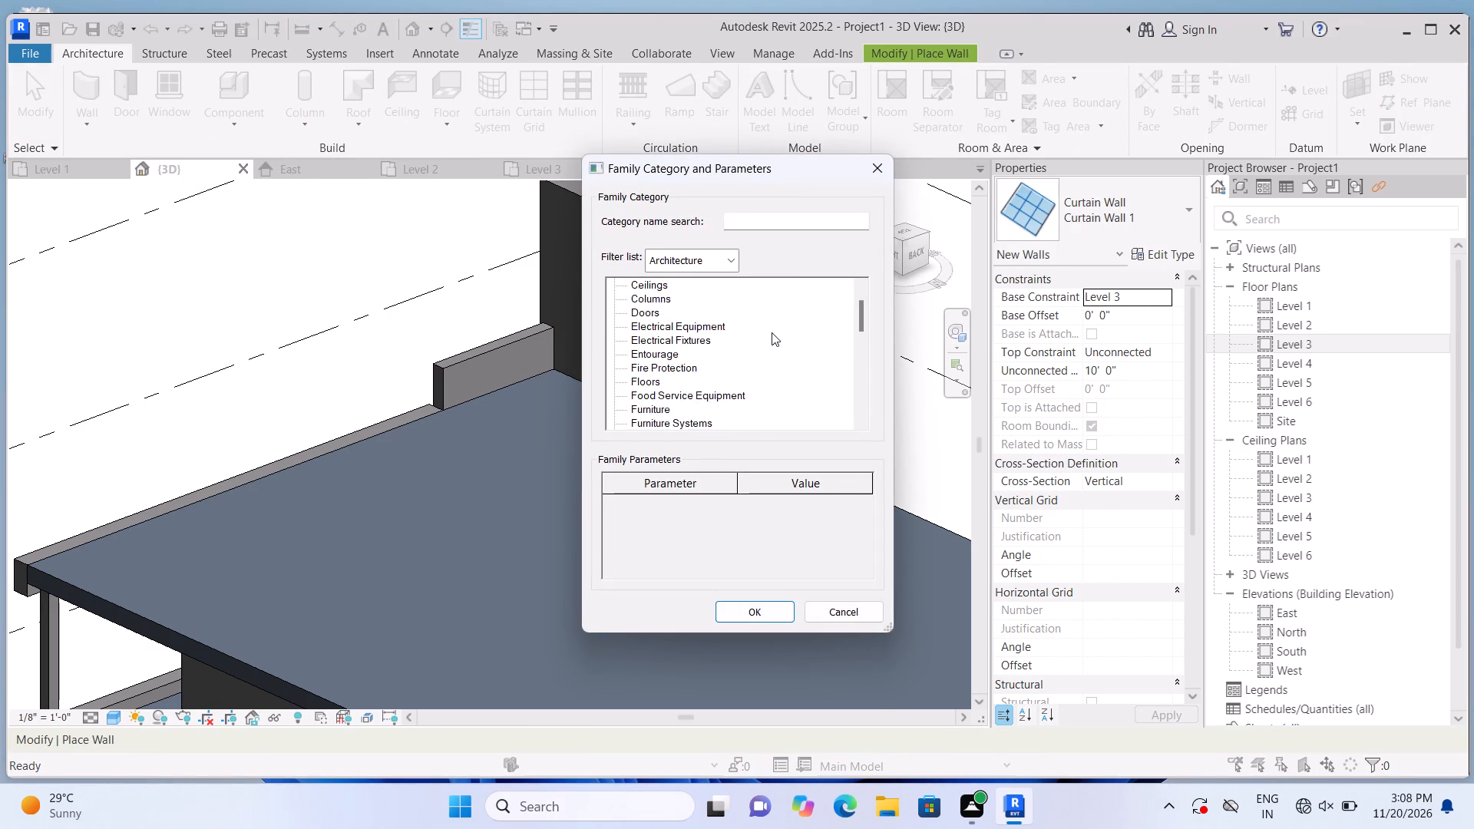
{"action": "scroll", "coordinate": [772, 332], "scroll_direction": "down", "scroll_amount": 2}
{"action": "left_click", "coordinate": [671, 399]}
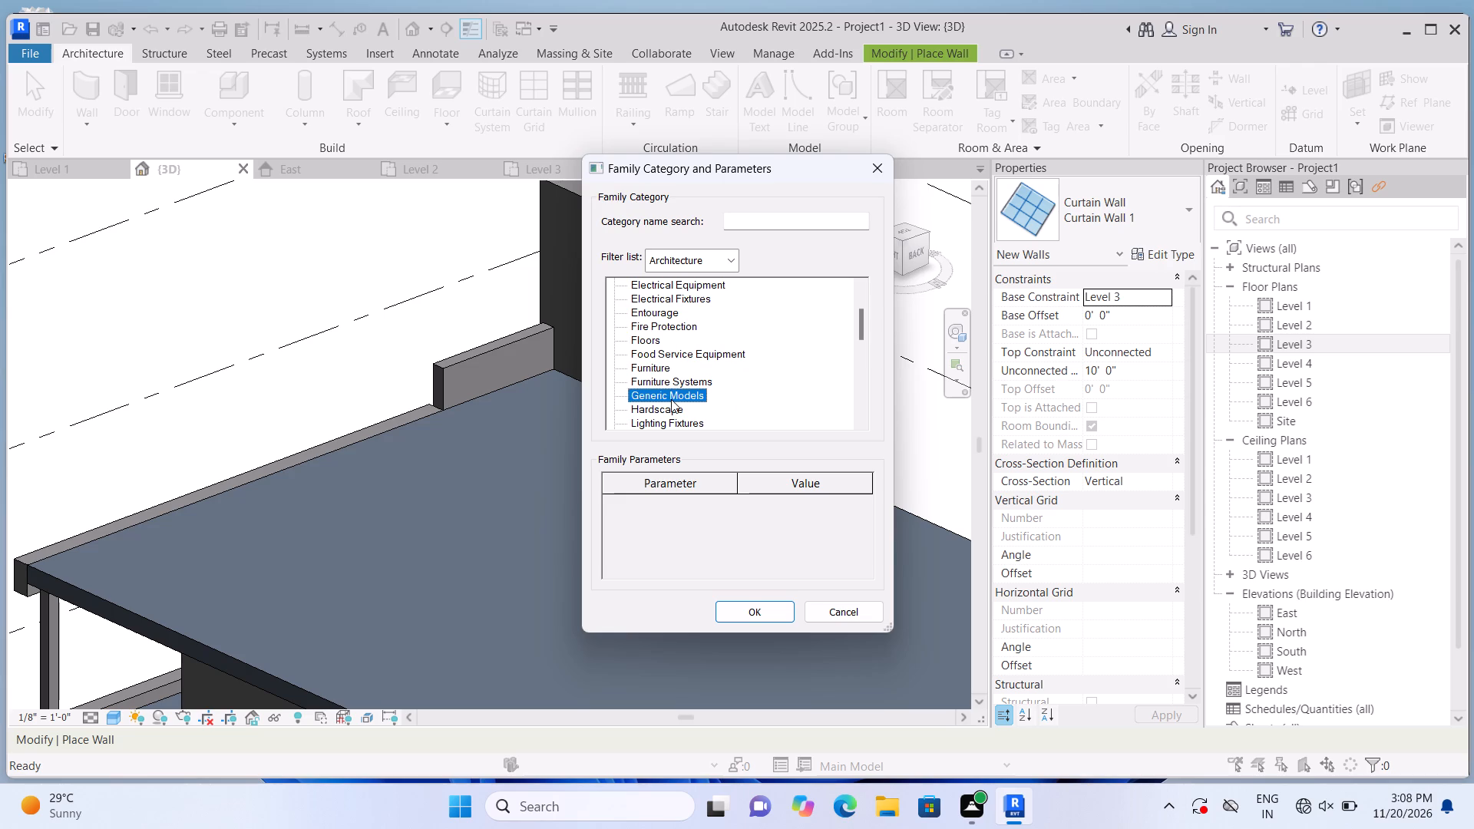
{"action": "left_click", "coordinate": [752, 615]}
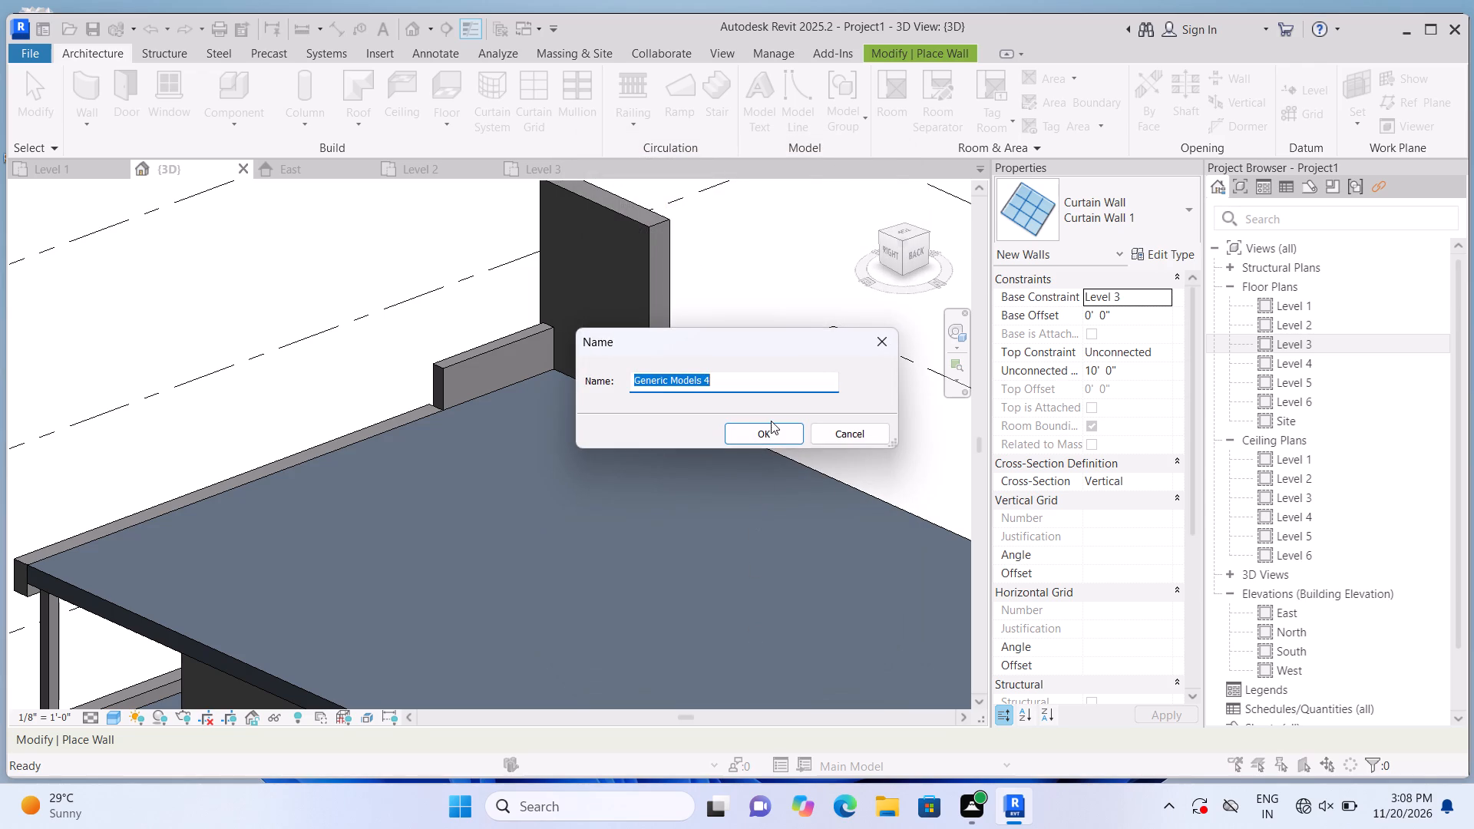
{"action": "left_click", "coordinate": [767, 431]}
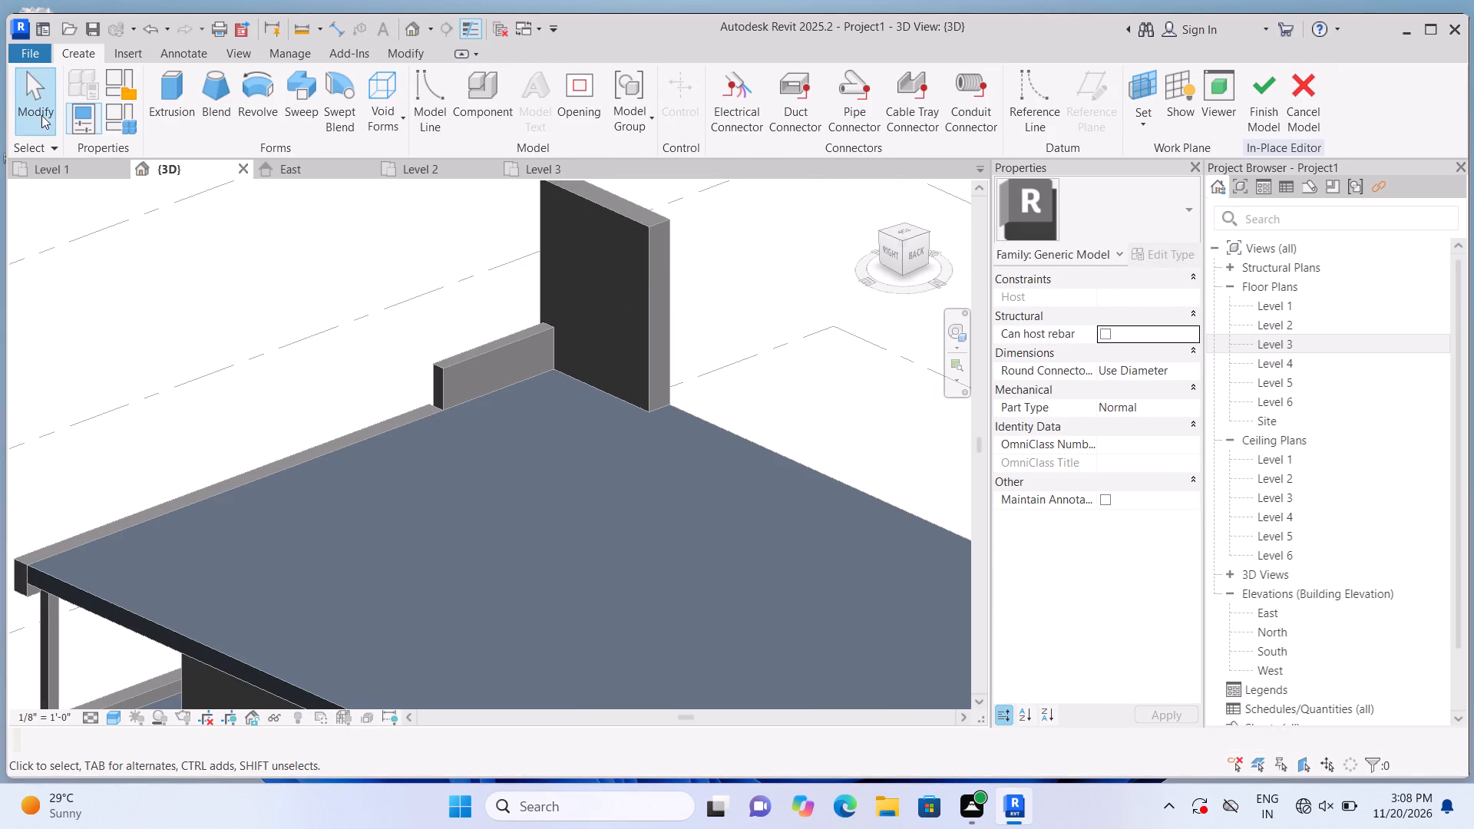
Extrude a rectangle about 1'-6" by 7'-0" from the roof's top face, against the front roof edge, with a depth of 1'-0".
{"action": "left_click", "coordinate": [164, 127]}
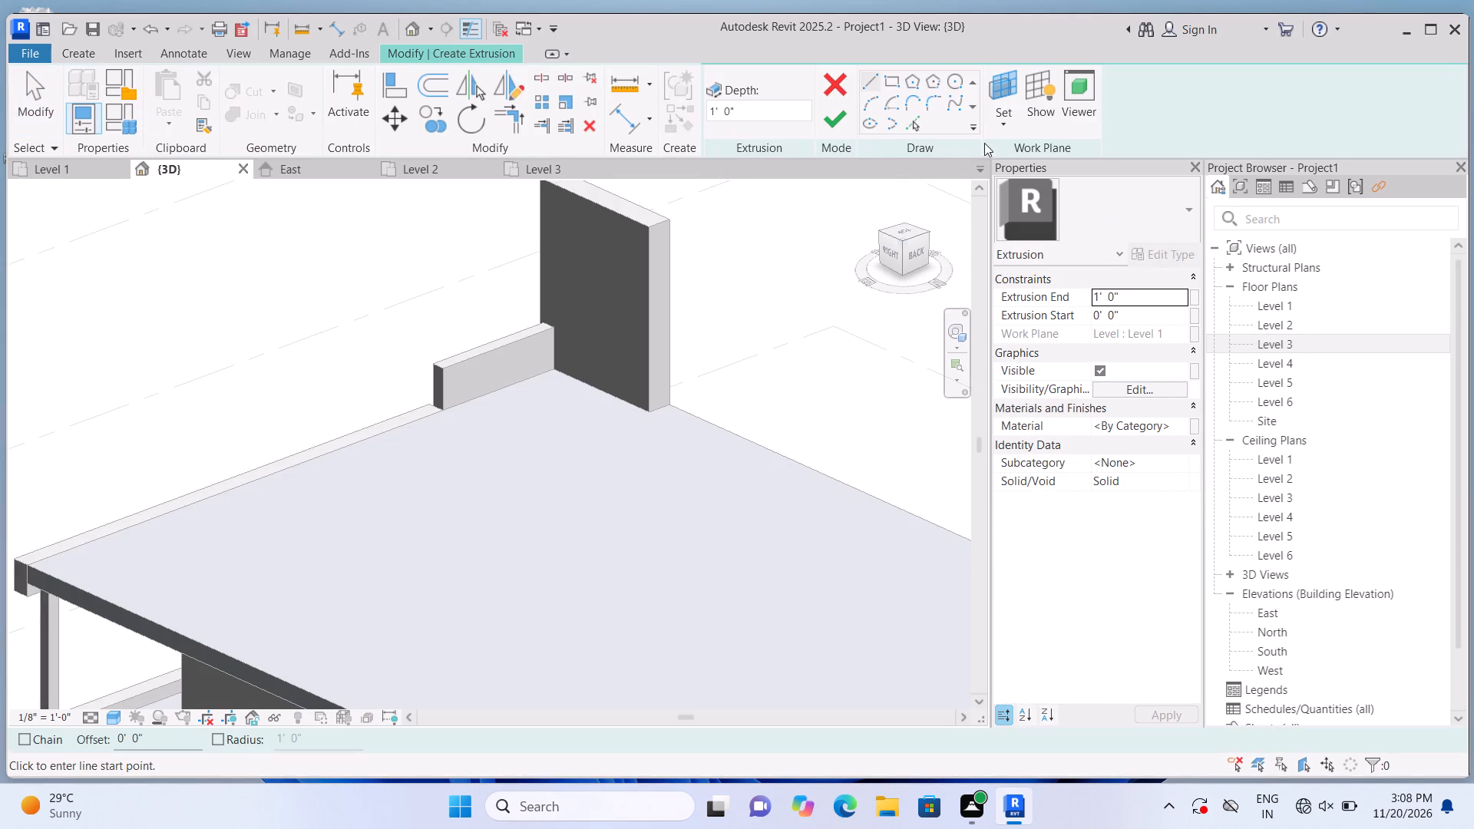
{"action": "left_click", "coordinate": [1008, 124]}
{"action": "left_click", "coordinate": [1026, 200]}
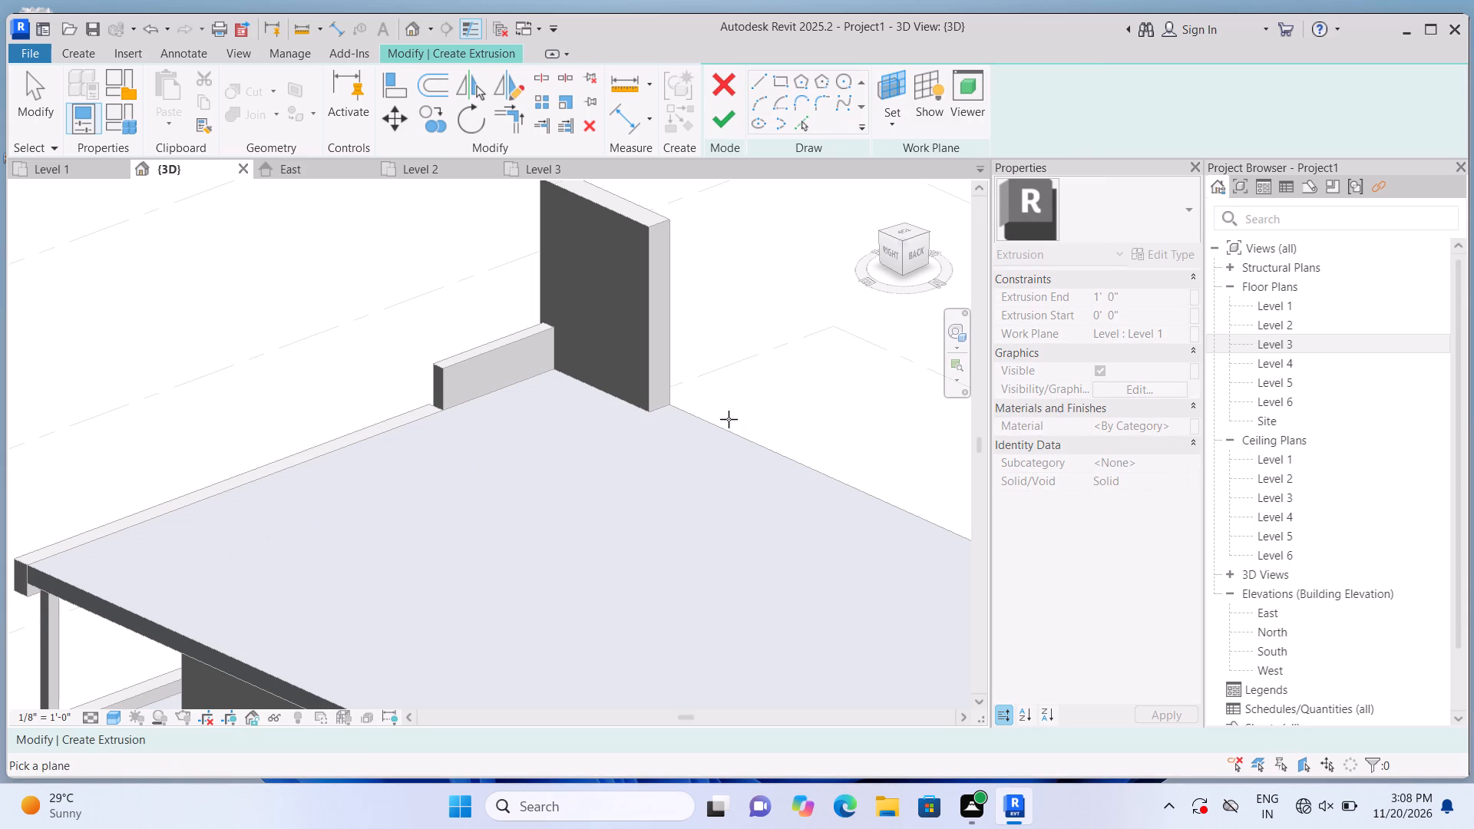
{"action": "left_click", "coordinate": [653, 444]}
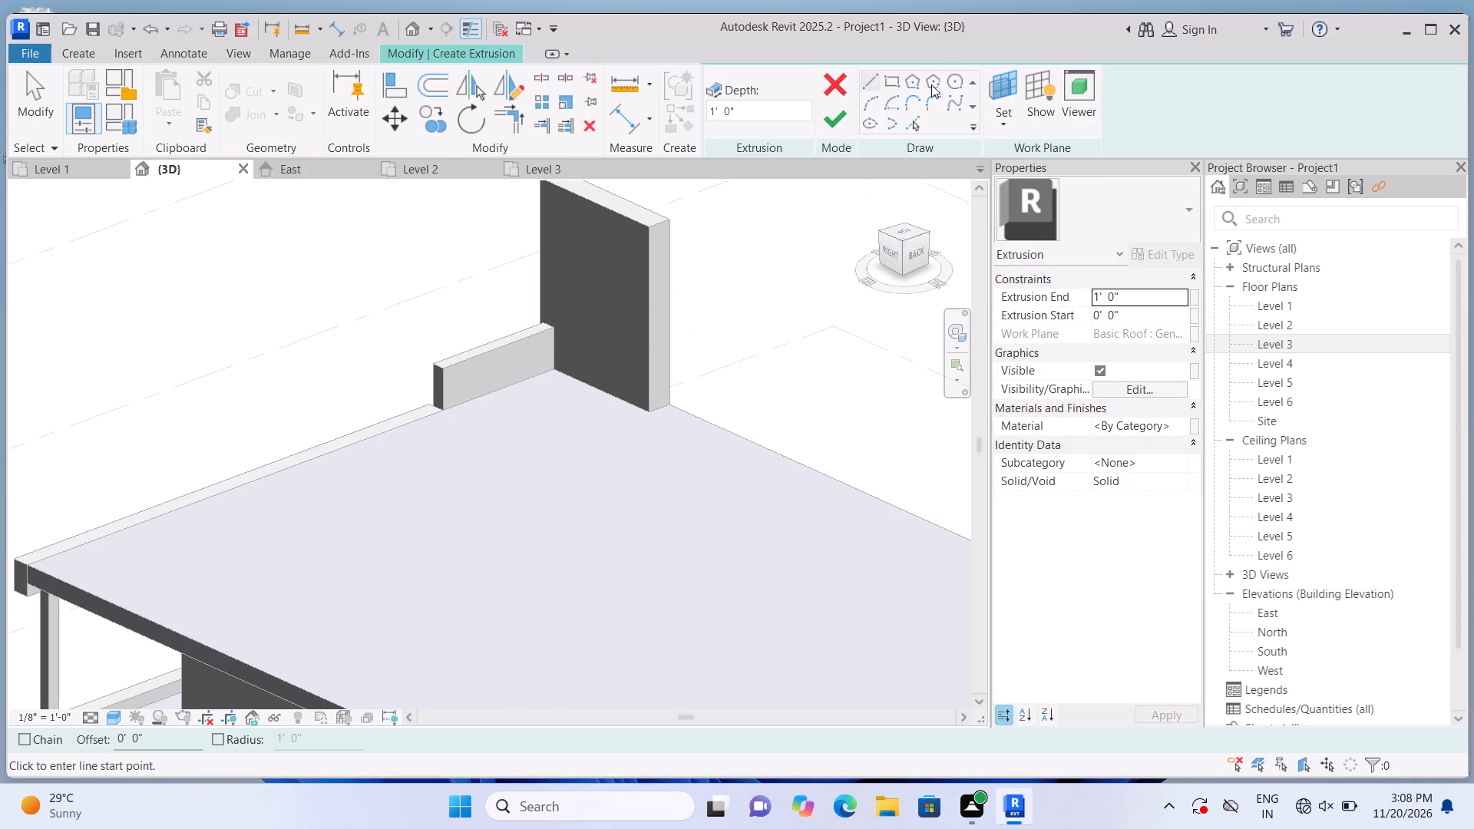
{"action": "left_click", "coordinate": [893, 80]}
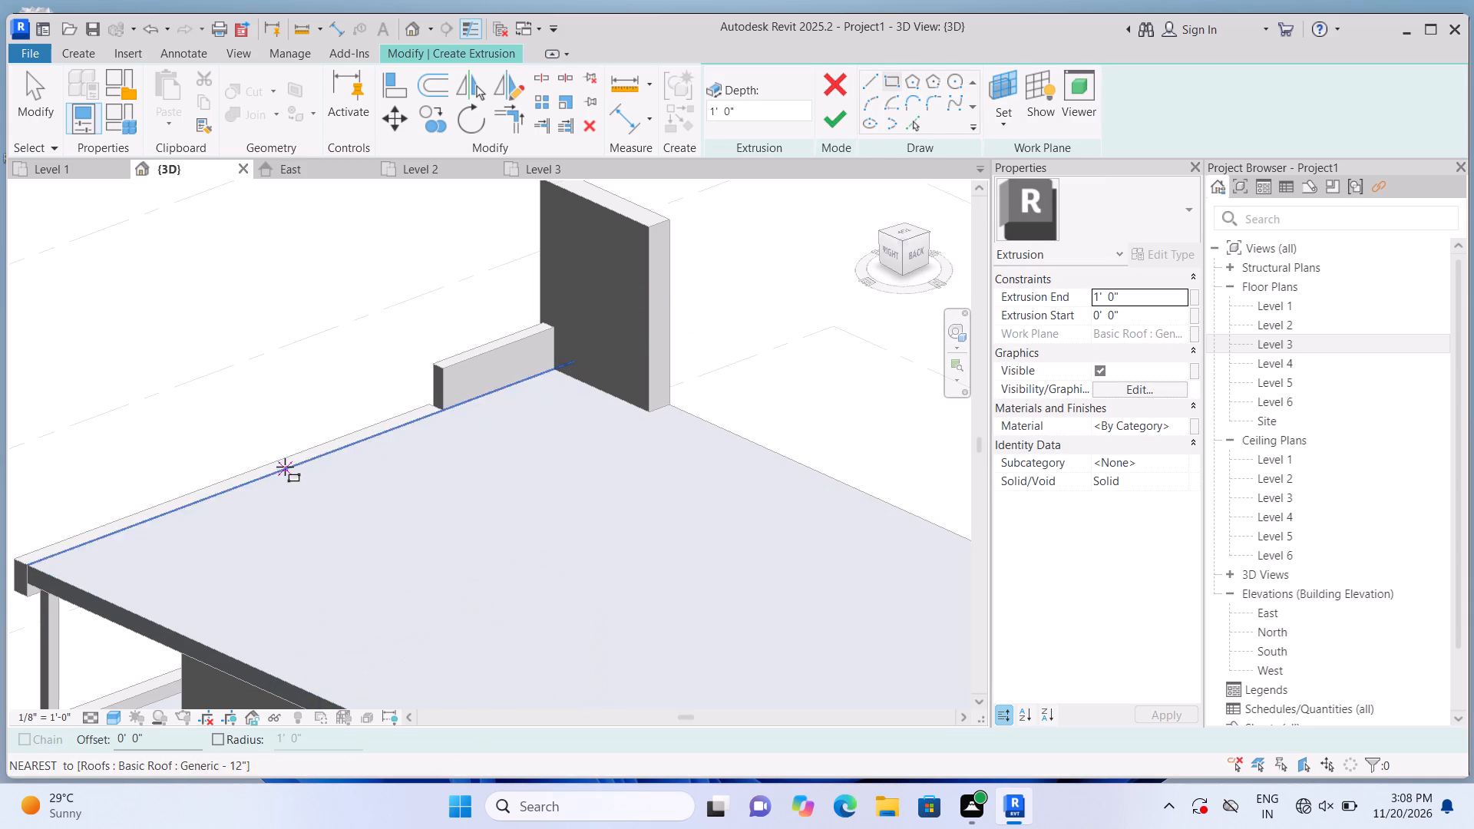
{"action": "left_click", "coordinate": [283, 471]}
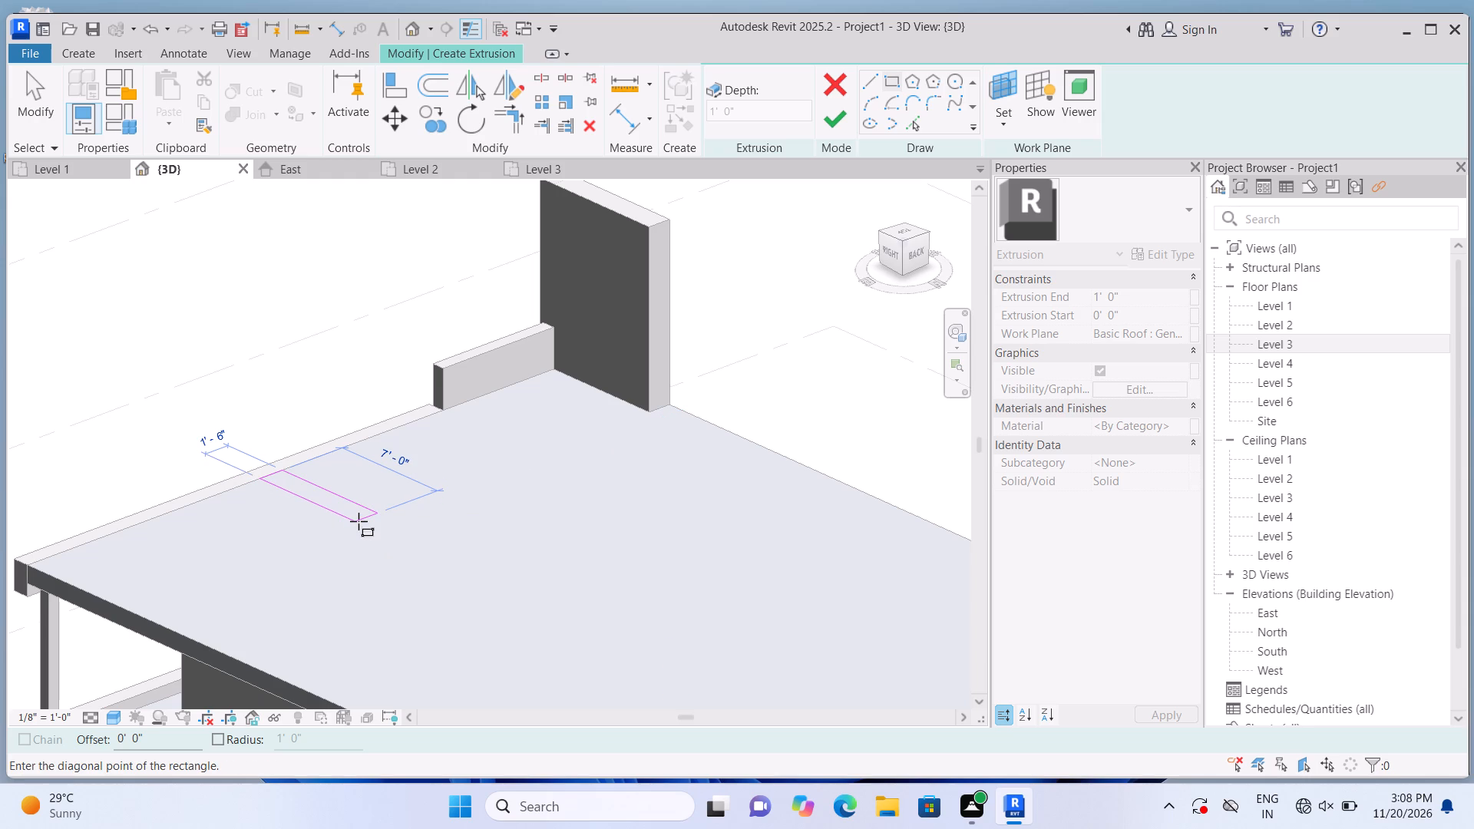
{"action": "left_click", "coordinate": [359, 521]}
{"action": "left_click", "coordinate": [836, 108]}
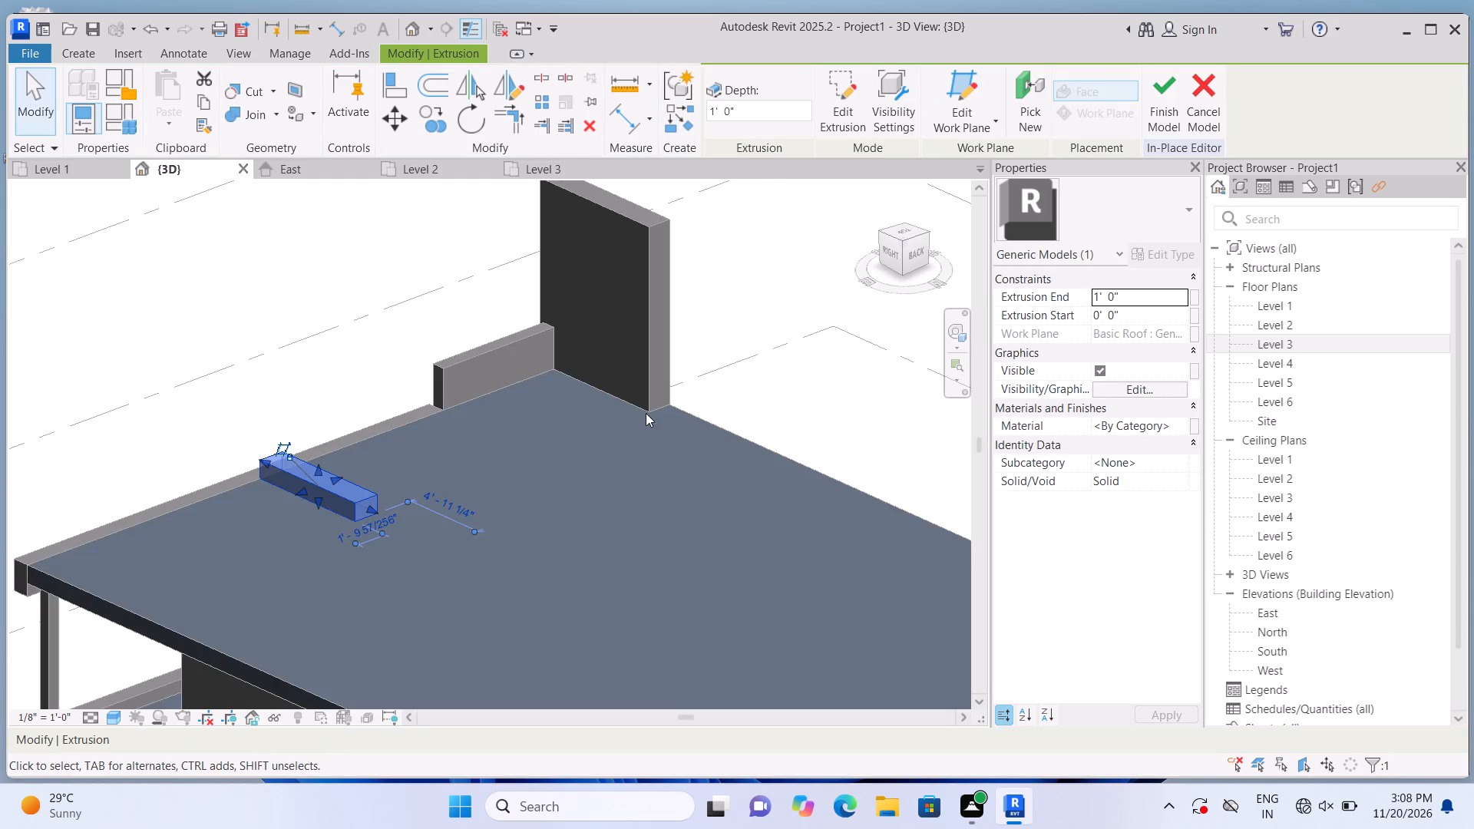
Stretch the new rooftop extrusion upward into a pier about 9'-5 1/2" tall.
{"action": "scroll", "coordinate": [646, 413], "scroll_direction": "down", "scroll_amount": 5}
{"action": "scroll", "coordinate": [484, 467], "scroll_direction": "up", "scroll_amount": 5}
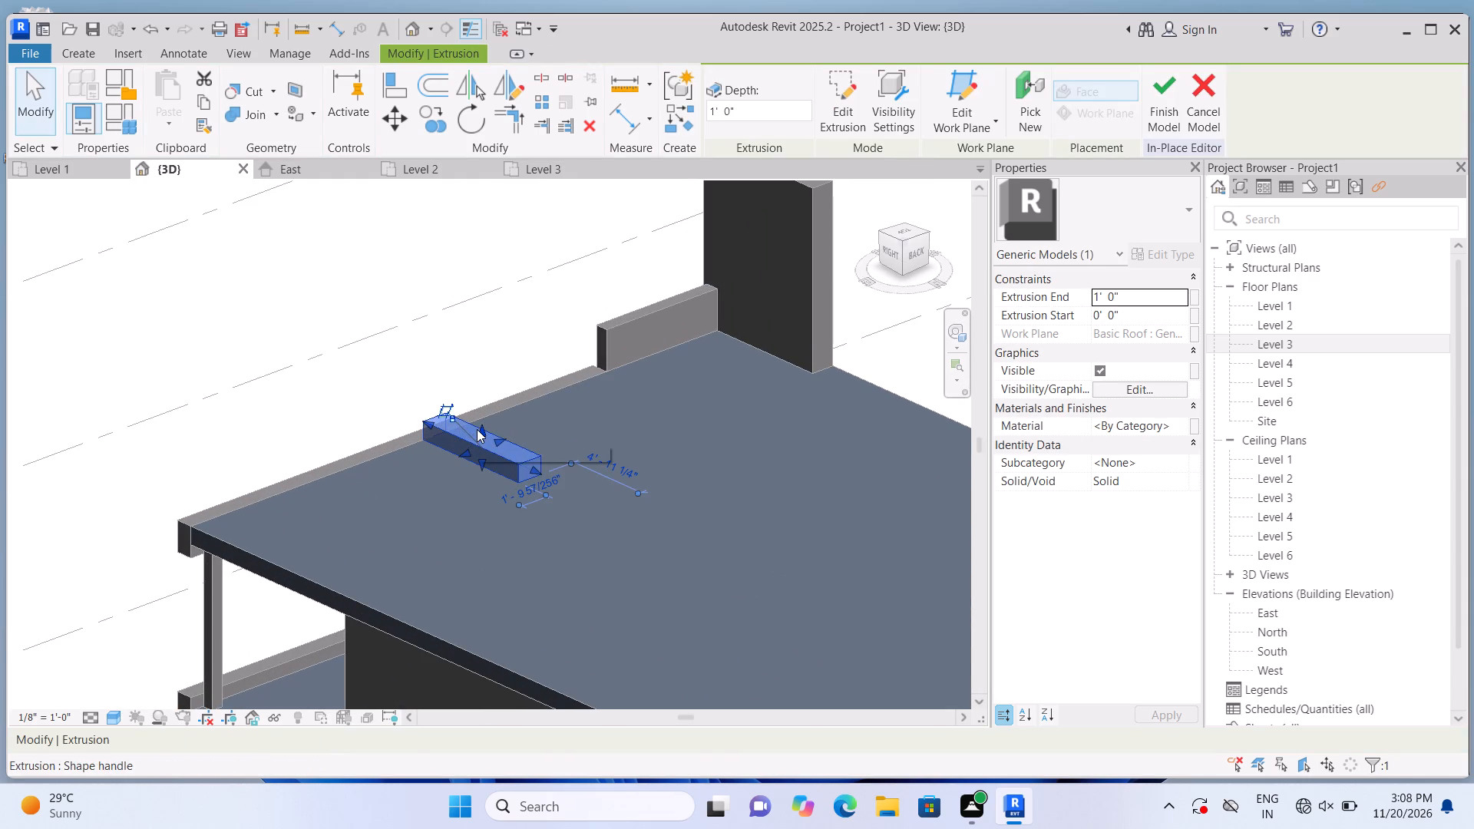
{"action": "left_click_drag", "start_coordinate": [477, 429], "coordinate": [495, 282]}
{"action": "scroll", "coordinate": [495, 297], "scroll_direction": "down", "scroll_amount": 4}
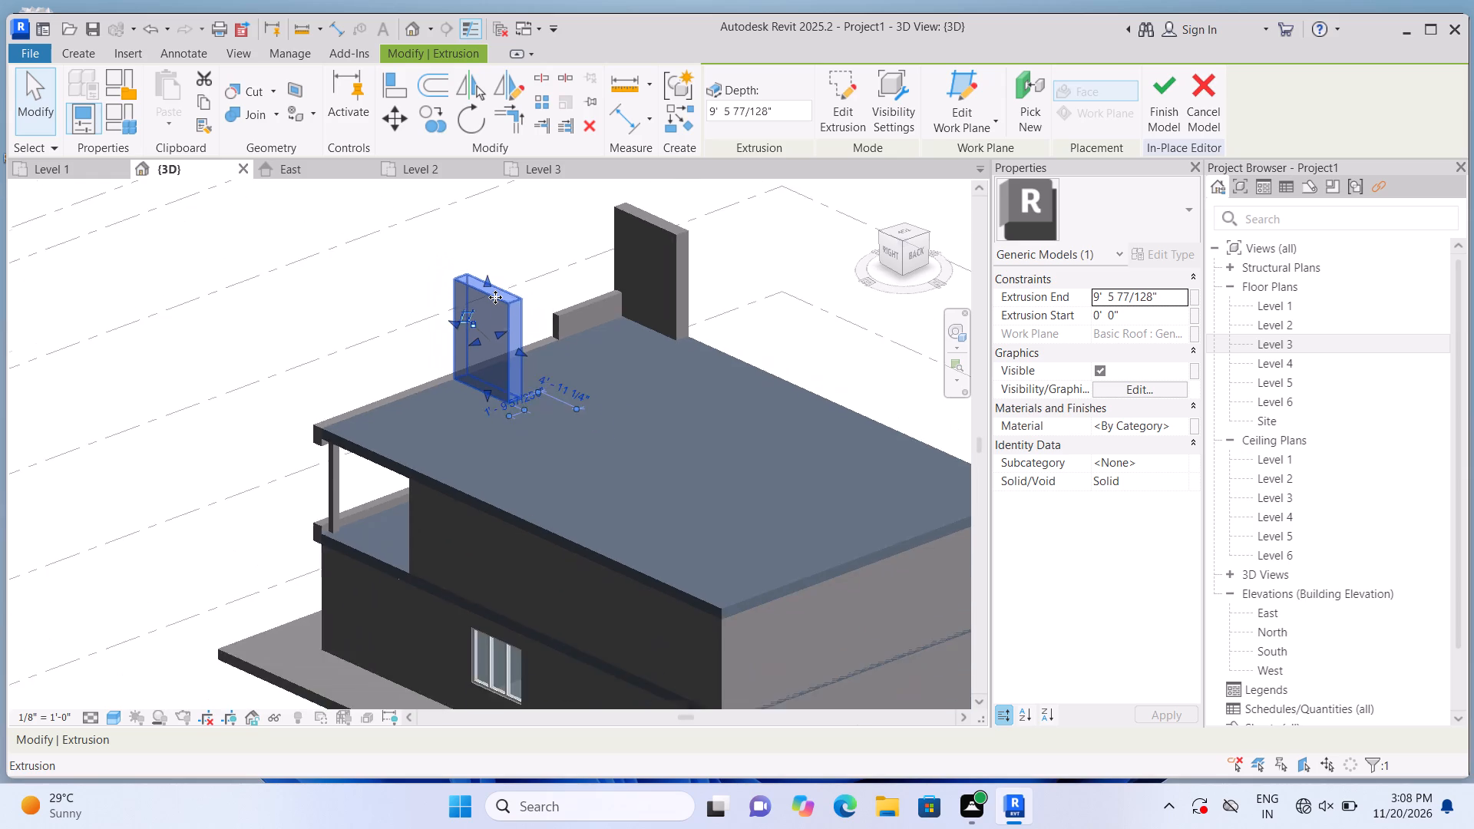
{"action": "scroll", "coordinate": [495, 297], "scroll_direction": "down", "scroll_amount": 2}
{"action": "left_click", "coordinate": [257, 337]}
Extend the new pier's front face to line up with the front face of the frame beam over the upper-floor opening.
{"action": "scroll", "coordinate": [261, 333], "scroll_direction": "down", "scroll_amount": 1, "text": "shift"}
{"action": "middle_click_drag", "start_coordinate": [261, 333], "coordinate": [297, 413], "text": "shift"}
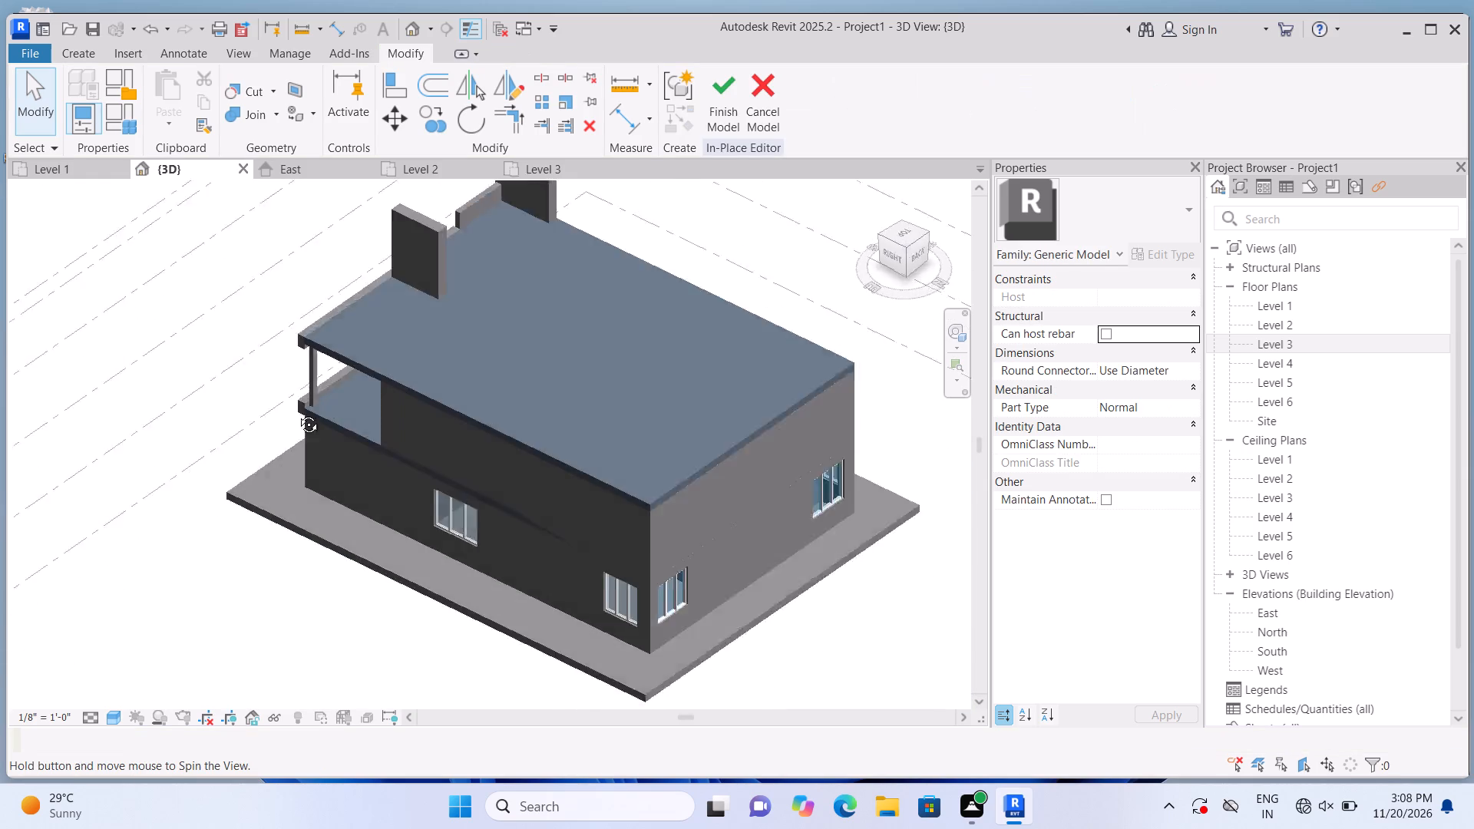
{"action": "middle_click_drag", "start_coordinate": [297, 413], "coordinate": [579, 341], "text": "shift"}
{"action": "middle_click", "coordinate": [577, 335], "text": "shift"}
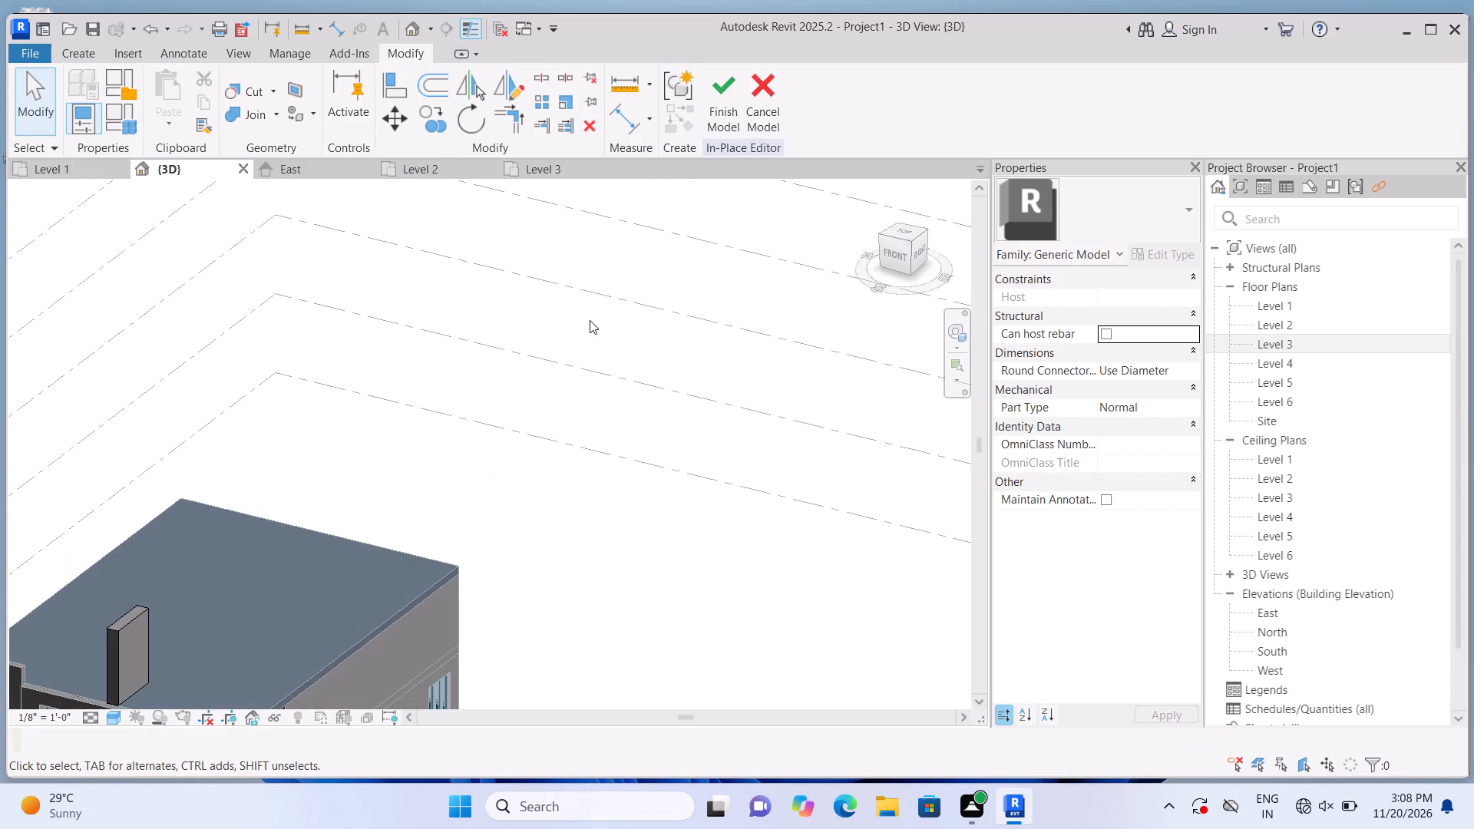
{"action": "scroll", "coordinate": [590, 320], "scroll_direction": "down", "scroll_amount": 6}
{"action": "middle_click_drag", "start_coordinate": [209, 598], "coordinate": [351, 611], "text": "shift"}
{"action": "scroll", "coordinate": [496, 672], "scroll_direction": "up", "scroll_amount": 5}
{"action": "scroll", "coordinate": [604, 526], "scroll_direction": "up", "scroll_amount": 2}
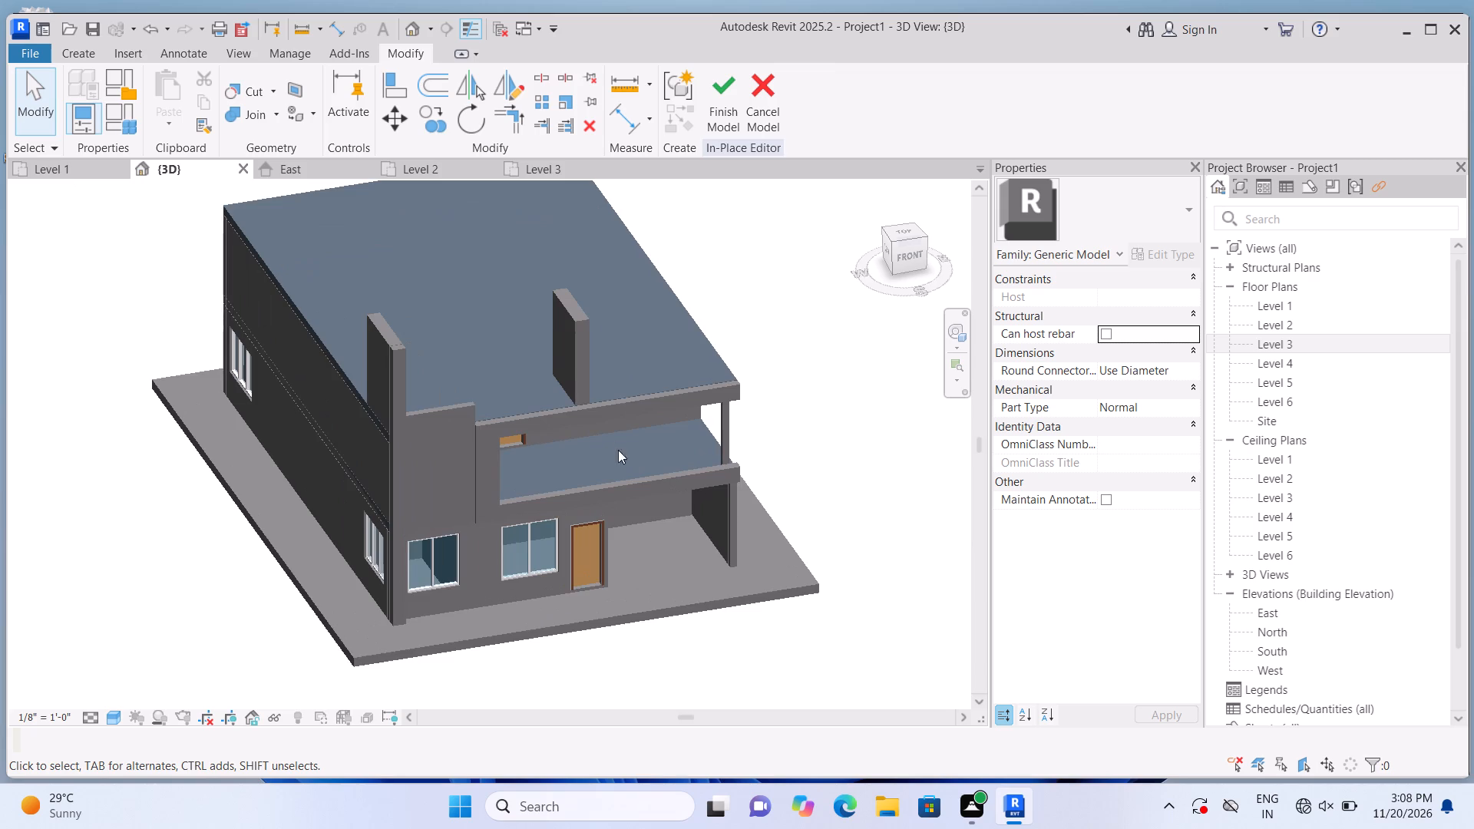
{"action": "scroll", "coordinate": [614, 429], "scroll_direction": "up", "scroll_amount": 1}
{"action": "left_click", "coordinate": [585, 342]}
{"action": "scroll", "coordinate": [583, 364], "scroll_direction": "up", "scroll_amount": 3}
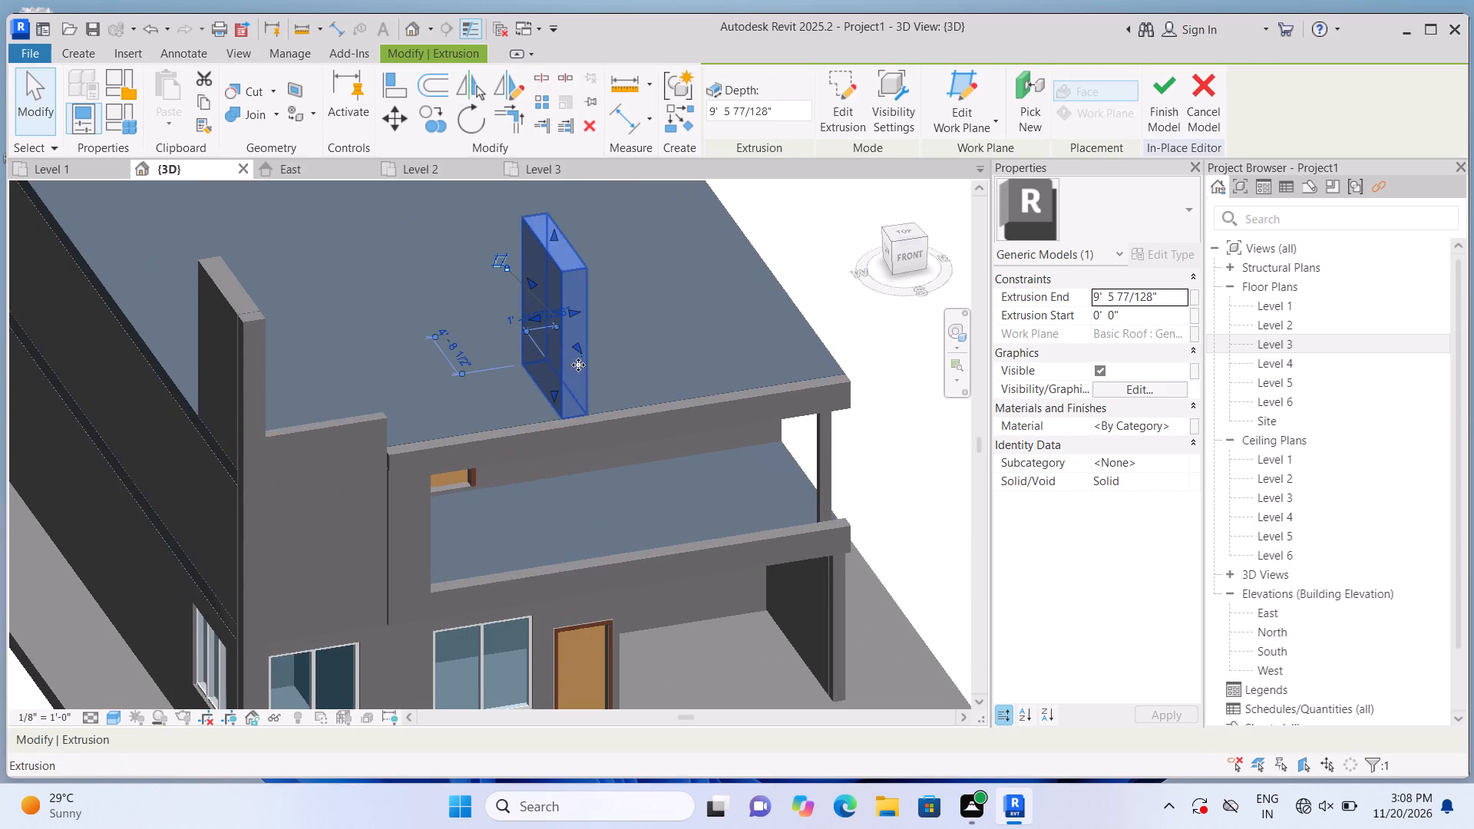
{"action": "left_click", "coordinate": [580, 345]}
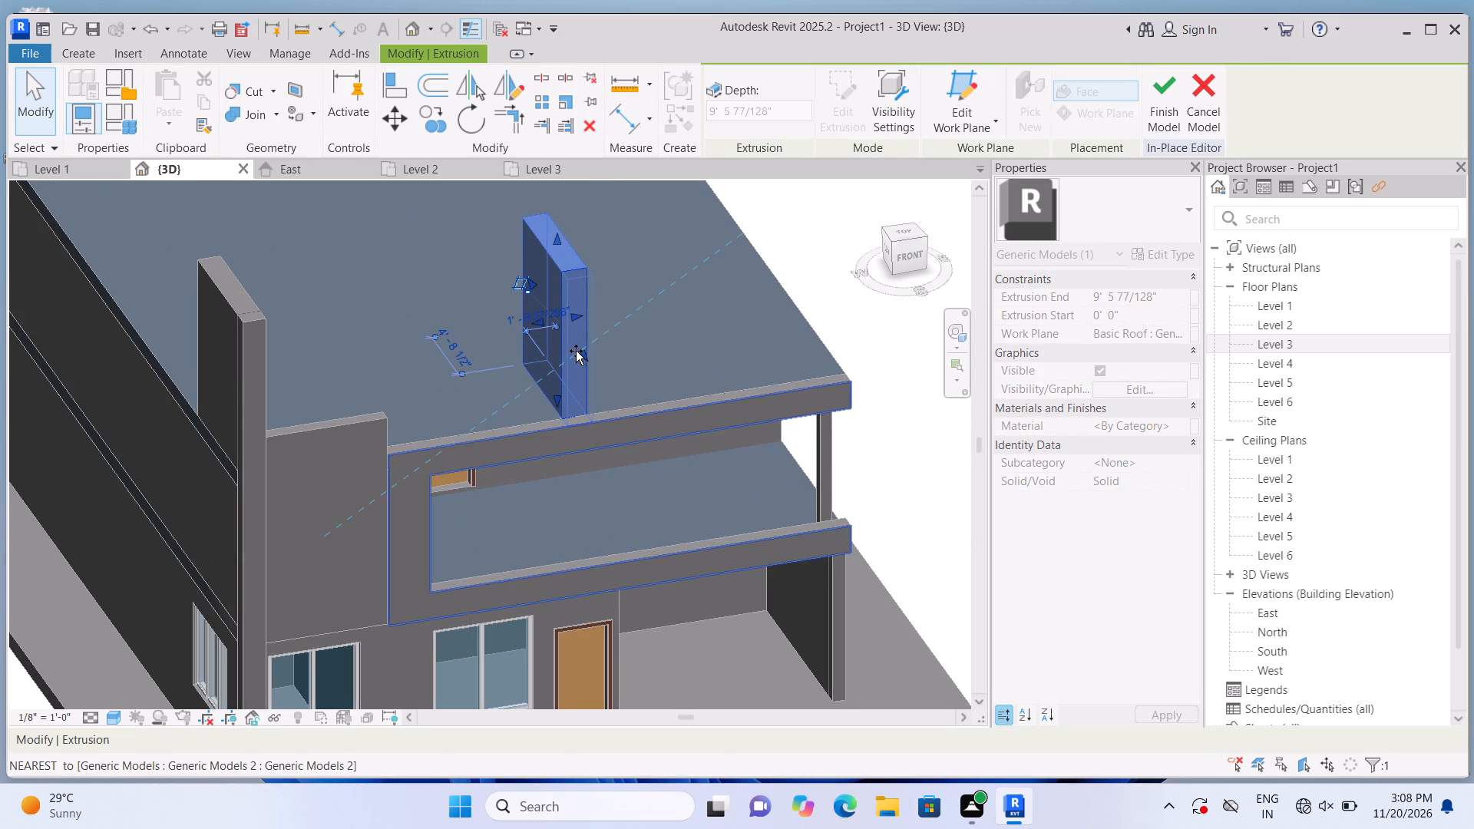
{"action": "left_click", "coordinate": [810, 269]}
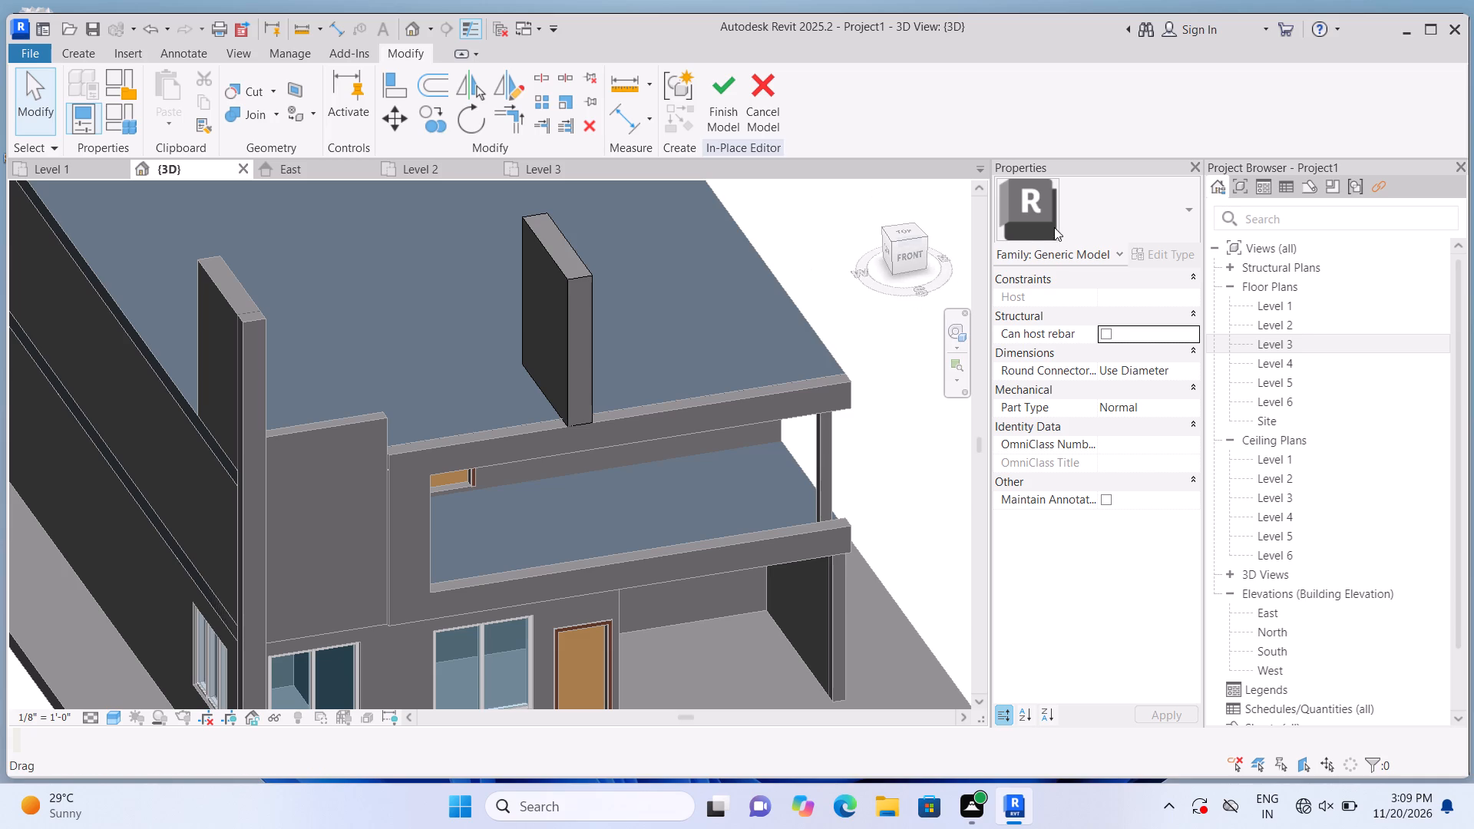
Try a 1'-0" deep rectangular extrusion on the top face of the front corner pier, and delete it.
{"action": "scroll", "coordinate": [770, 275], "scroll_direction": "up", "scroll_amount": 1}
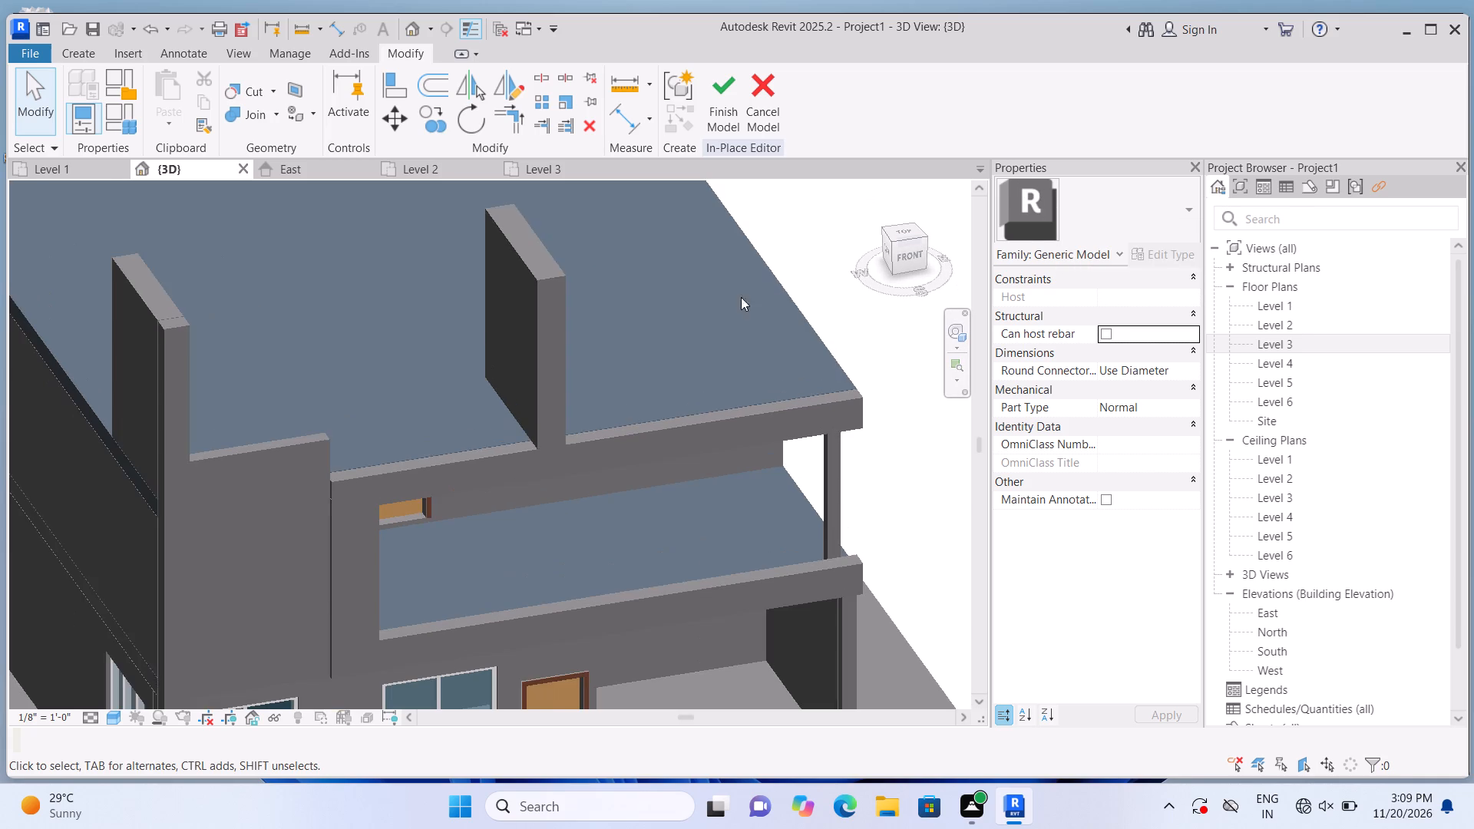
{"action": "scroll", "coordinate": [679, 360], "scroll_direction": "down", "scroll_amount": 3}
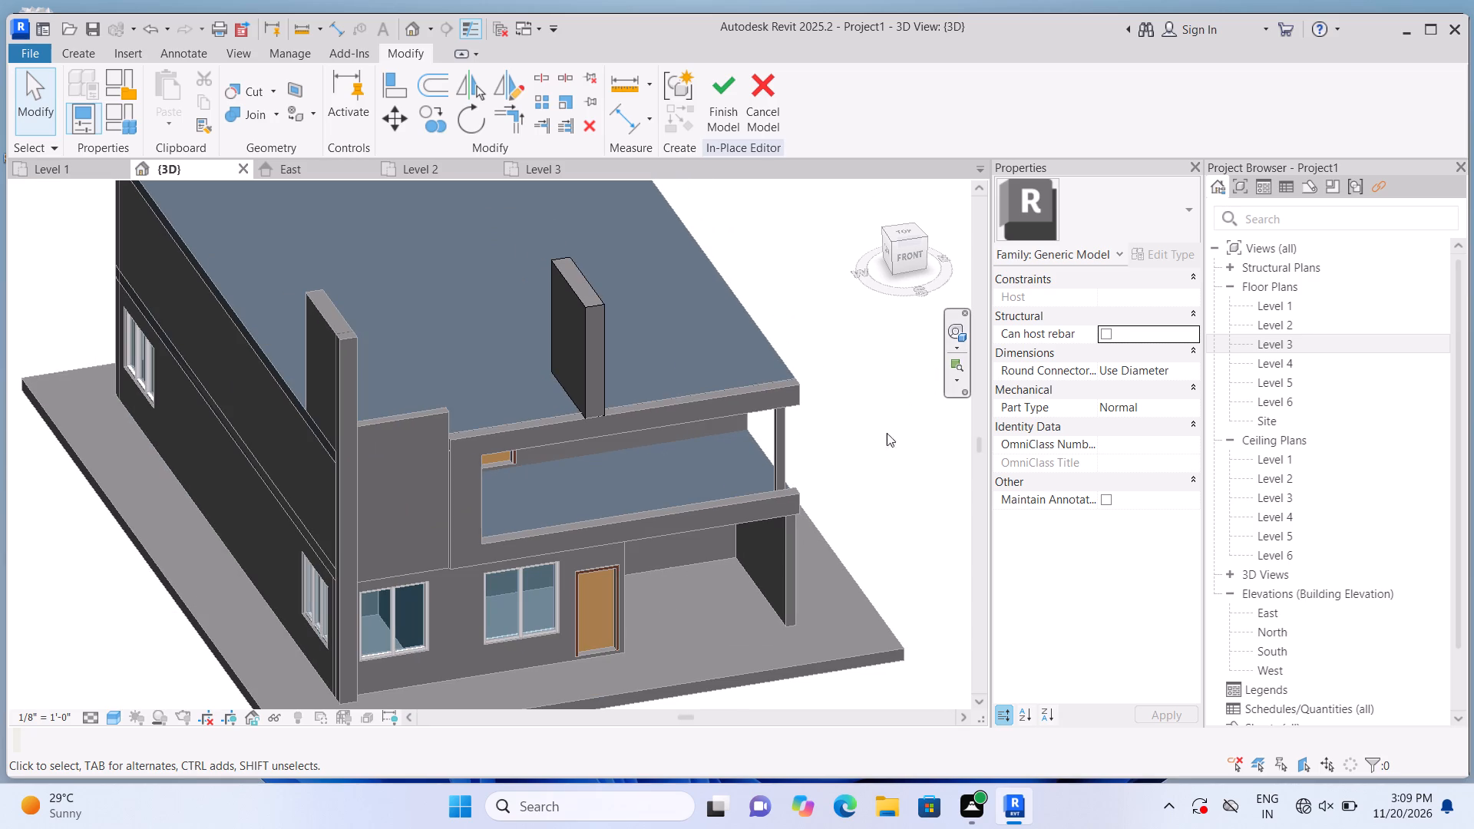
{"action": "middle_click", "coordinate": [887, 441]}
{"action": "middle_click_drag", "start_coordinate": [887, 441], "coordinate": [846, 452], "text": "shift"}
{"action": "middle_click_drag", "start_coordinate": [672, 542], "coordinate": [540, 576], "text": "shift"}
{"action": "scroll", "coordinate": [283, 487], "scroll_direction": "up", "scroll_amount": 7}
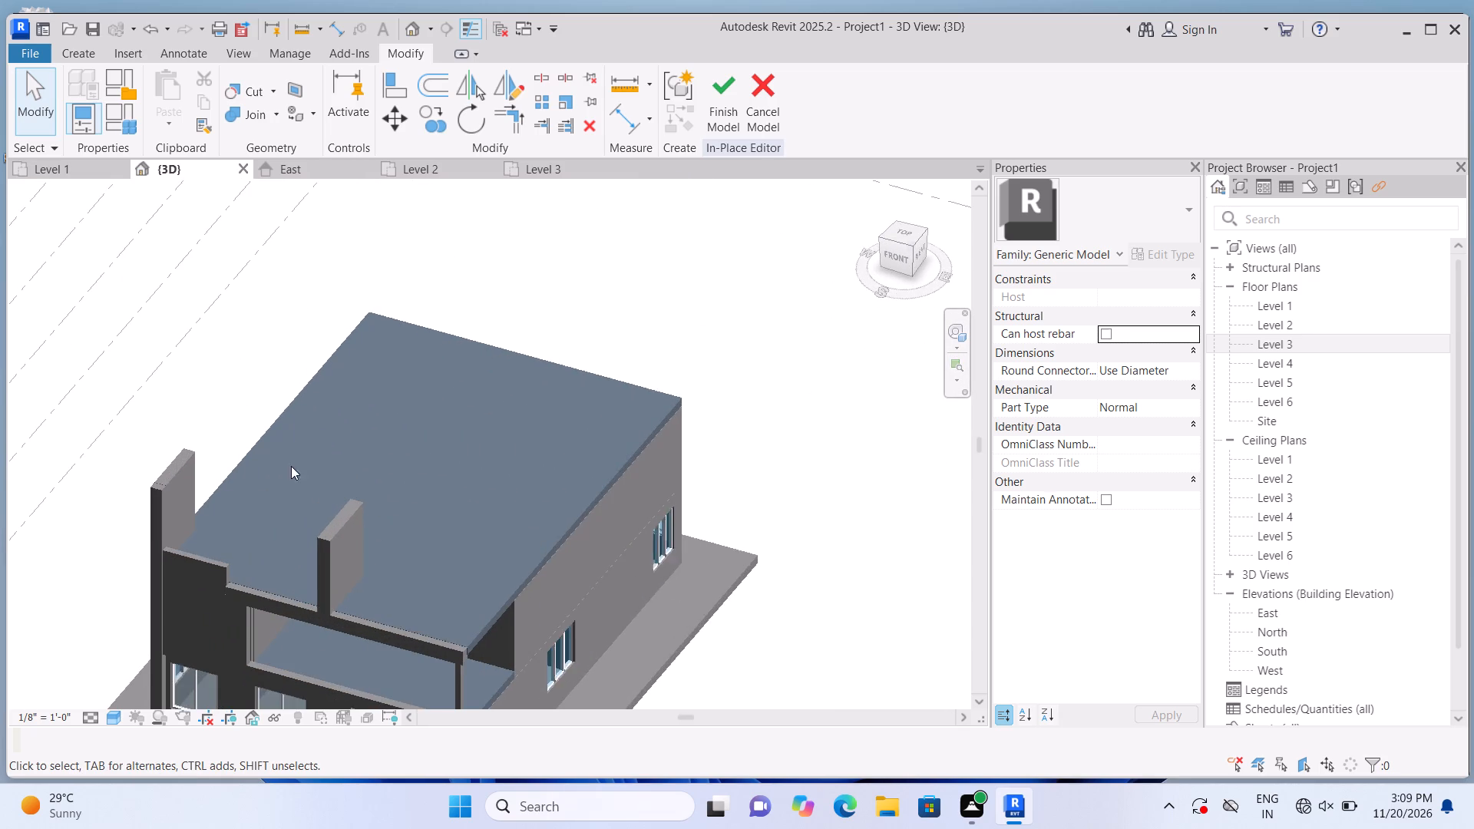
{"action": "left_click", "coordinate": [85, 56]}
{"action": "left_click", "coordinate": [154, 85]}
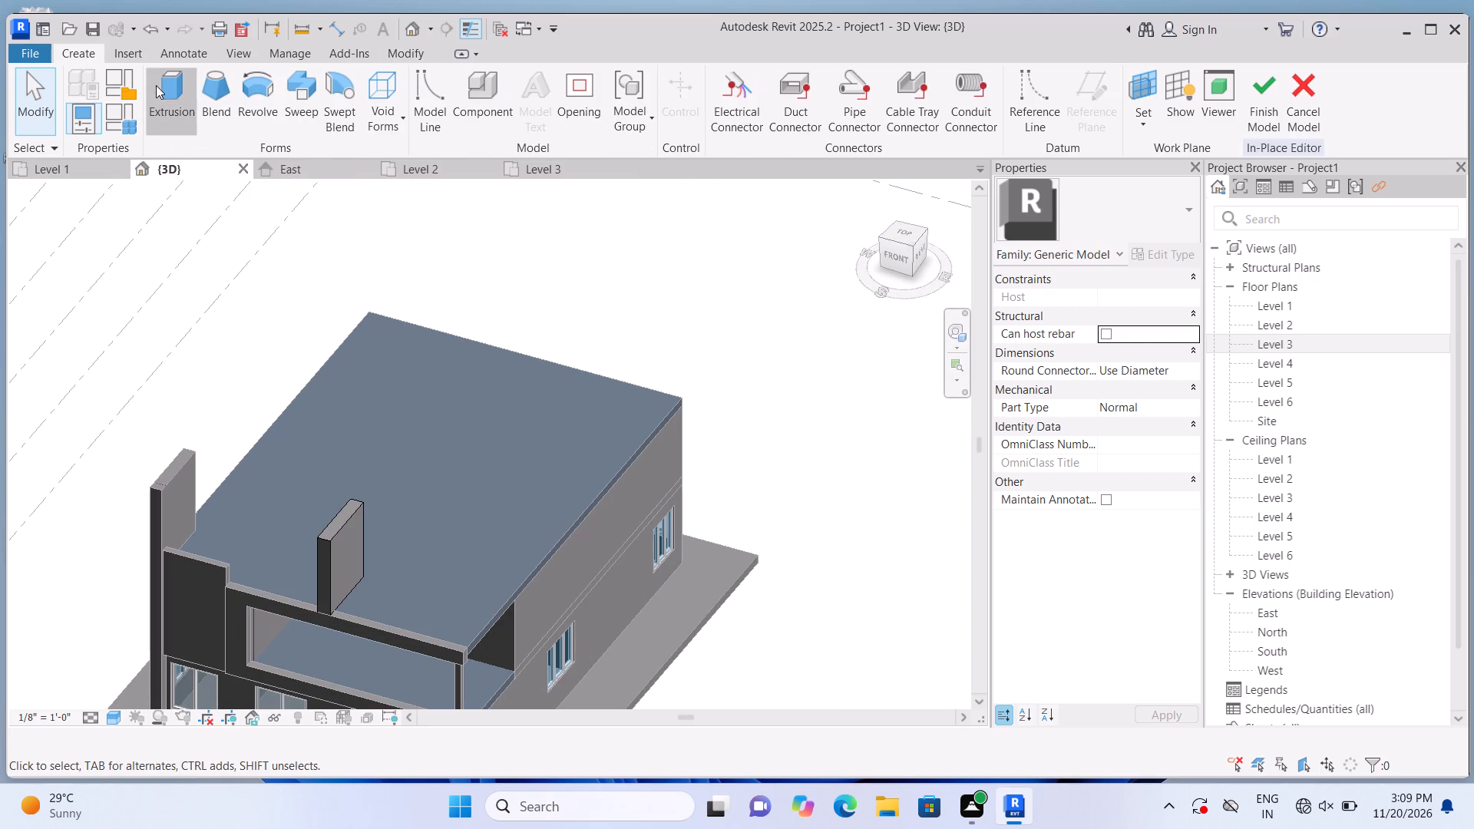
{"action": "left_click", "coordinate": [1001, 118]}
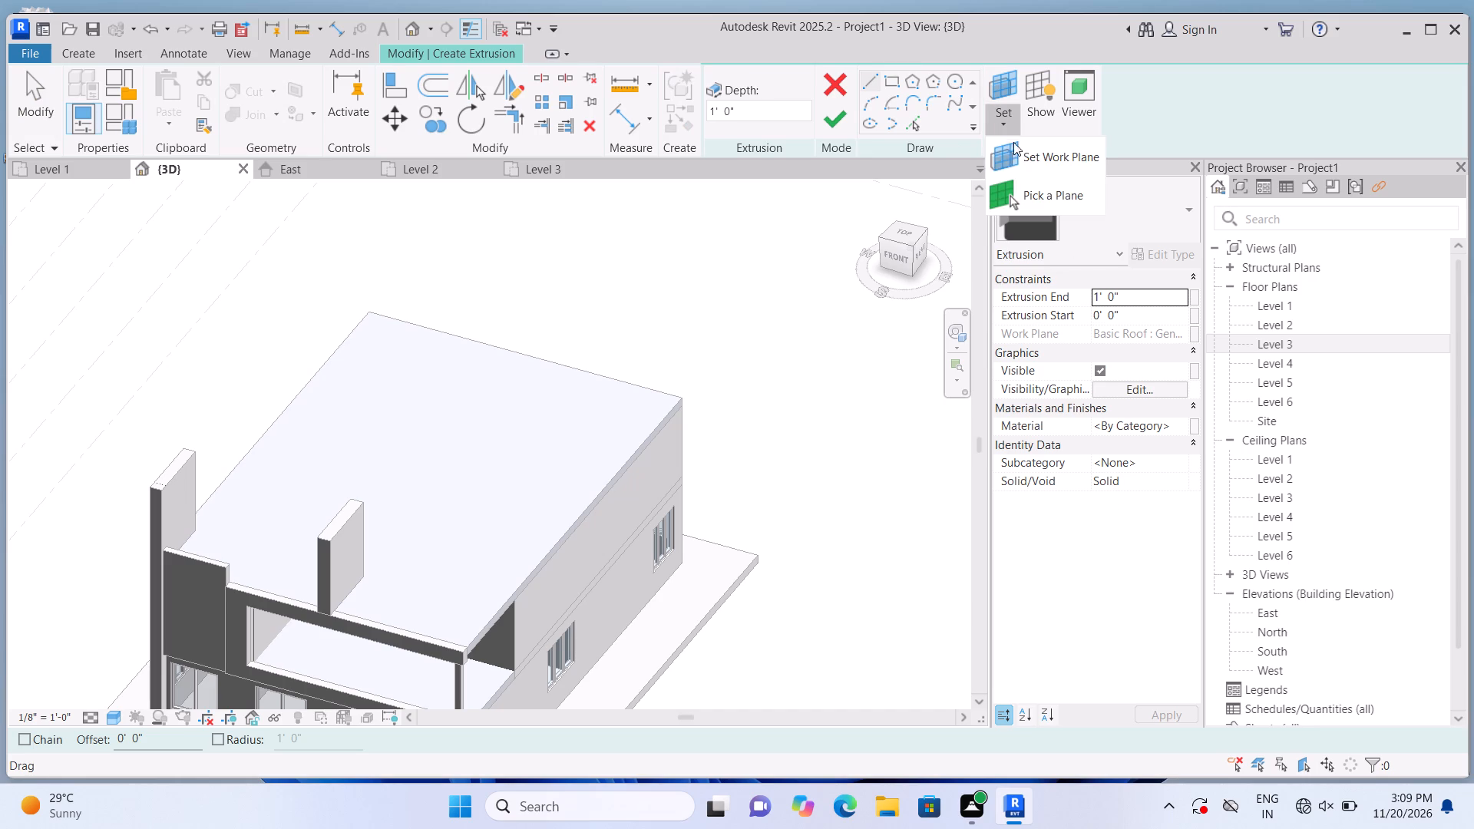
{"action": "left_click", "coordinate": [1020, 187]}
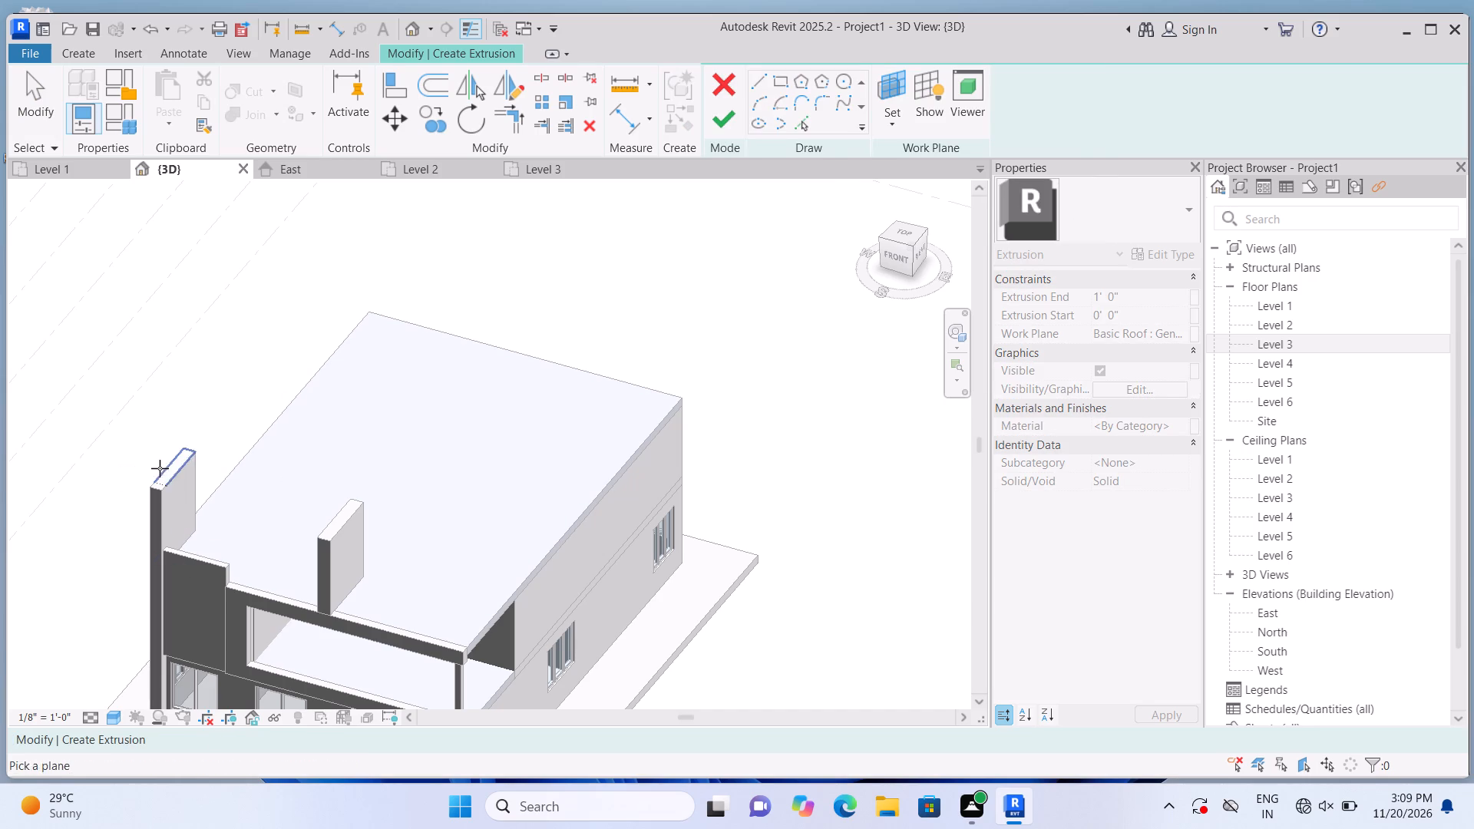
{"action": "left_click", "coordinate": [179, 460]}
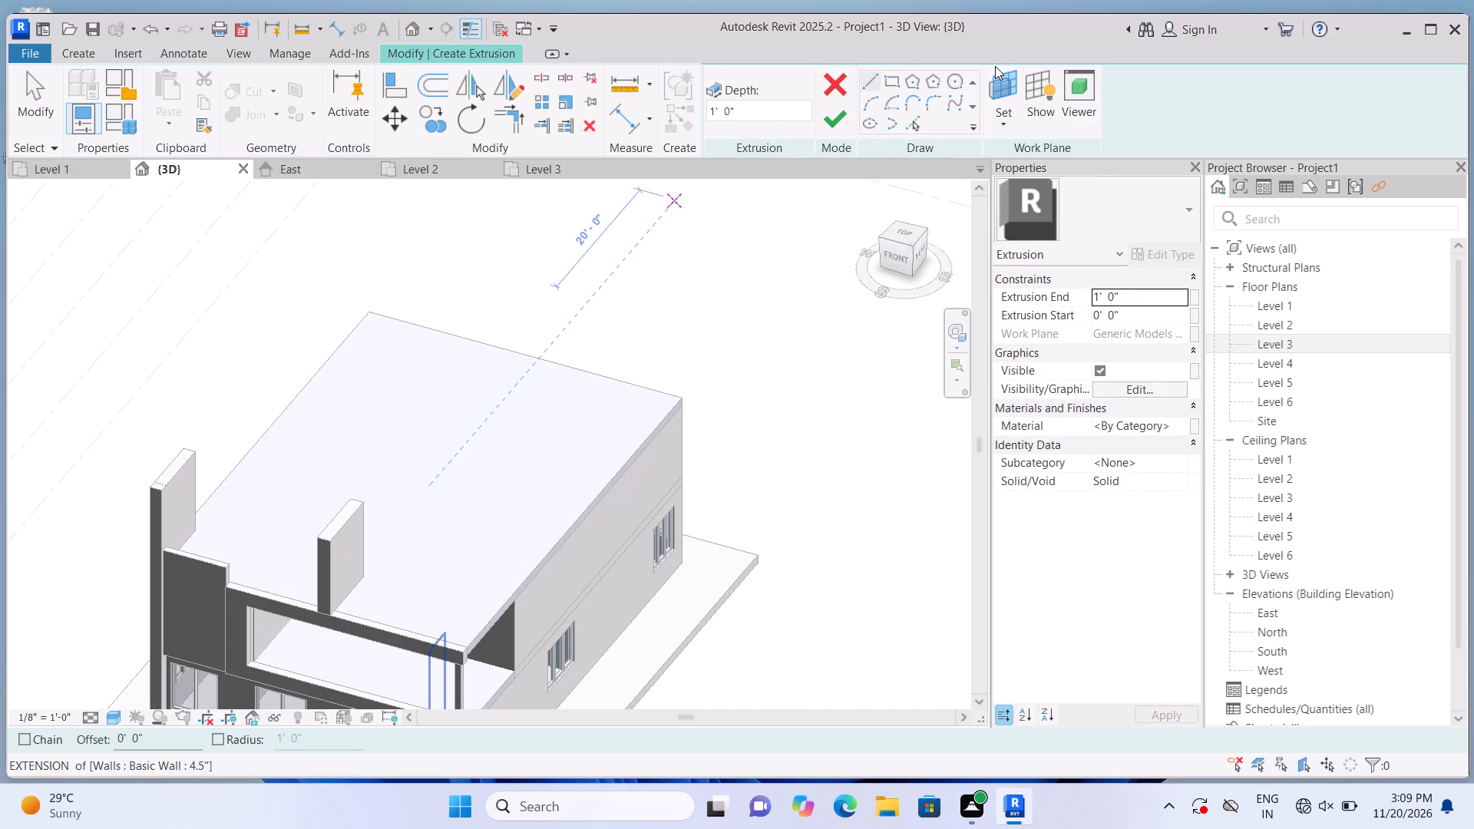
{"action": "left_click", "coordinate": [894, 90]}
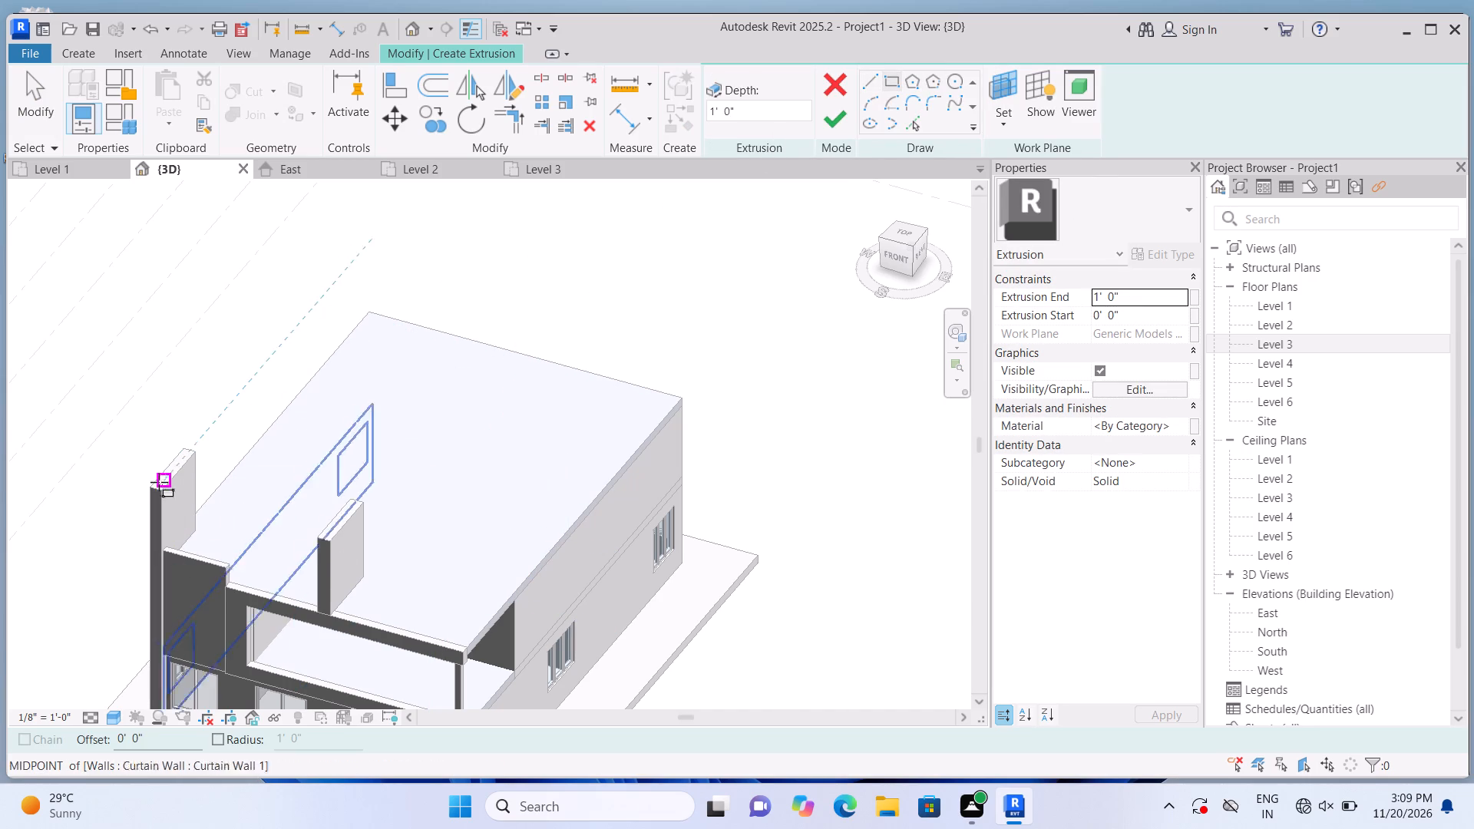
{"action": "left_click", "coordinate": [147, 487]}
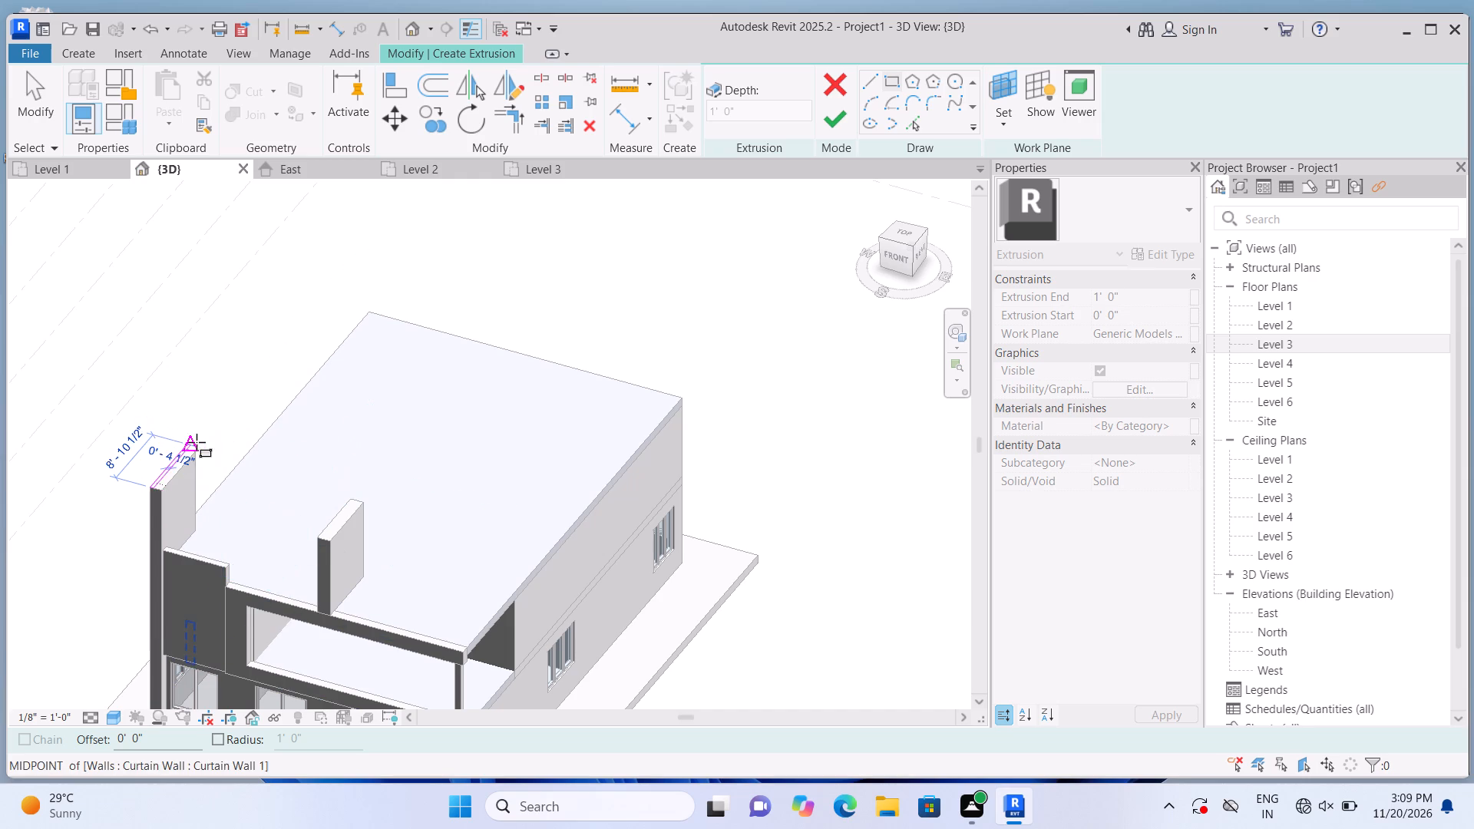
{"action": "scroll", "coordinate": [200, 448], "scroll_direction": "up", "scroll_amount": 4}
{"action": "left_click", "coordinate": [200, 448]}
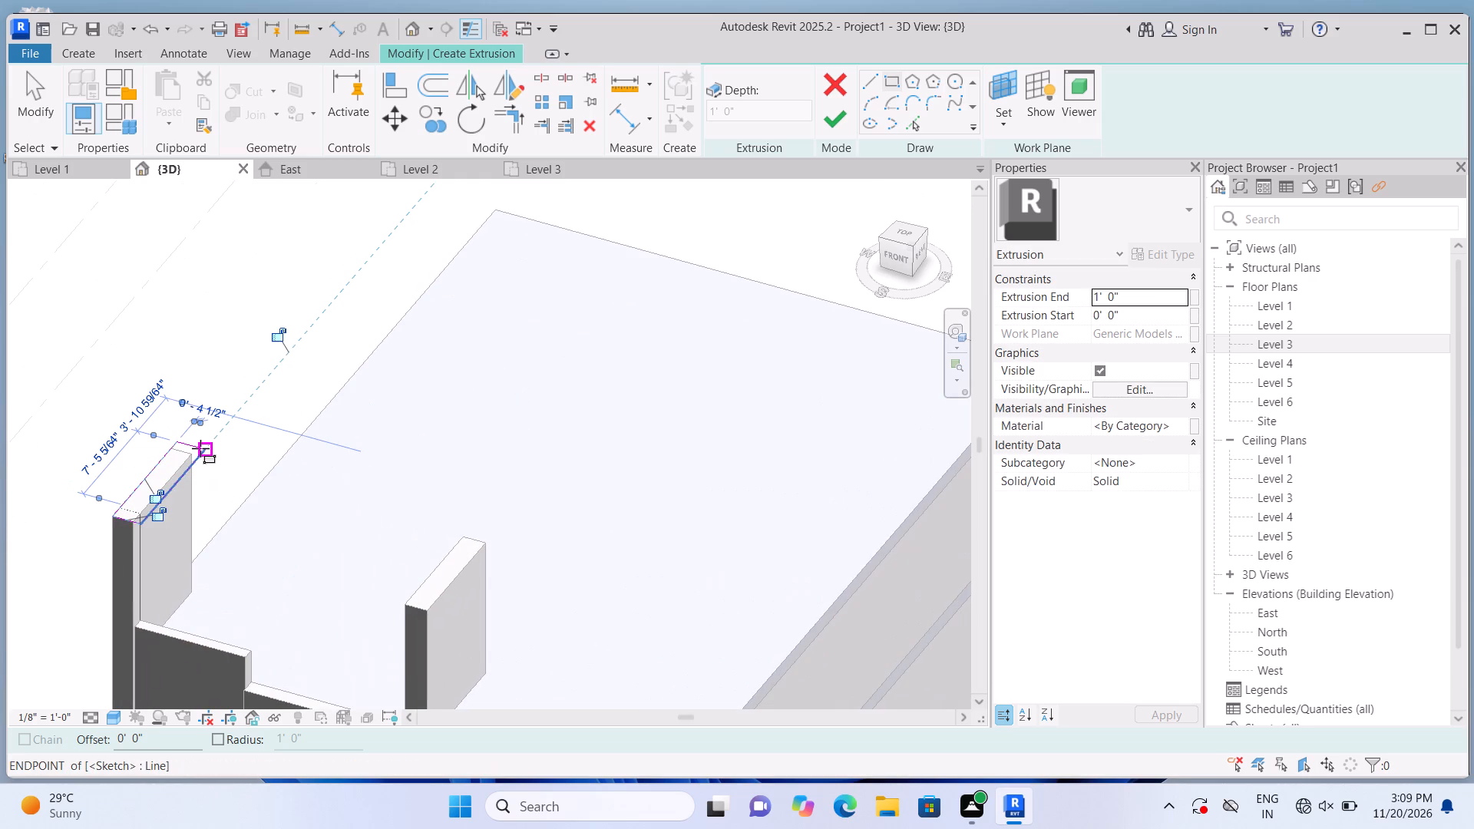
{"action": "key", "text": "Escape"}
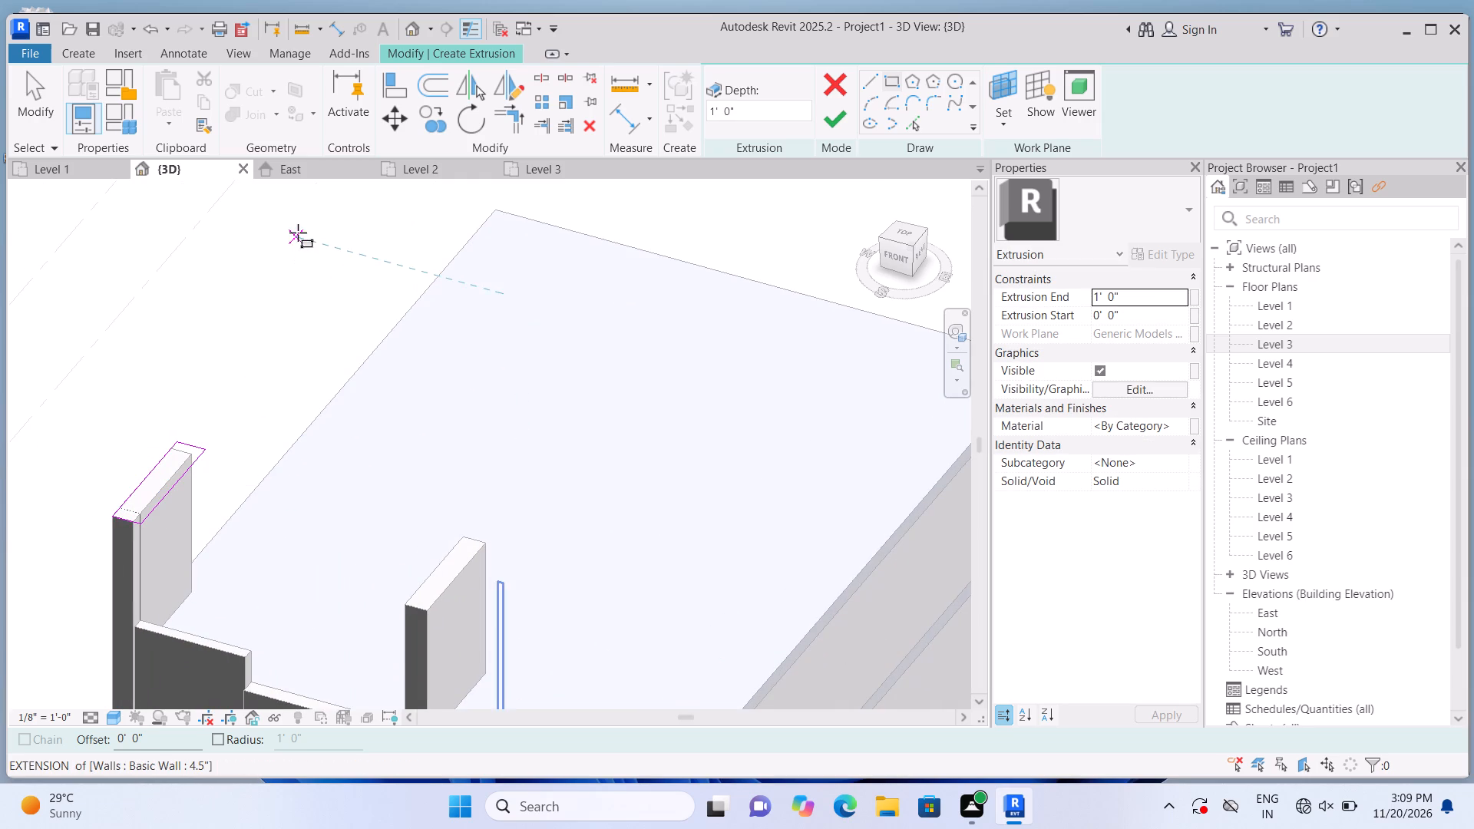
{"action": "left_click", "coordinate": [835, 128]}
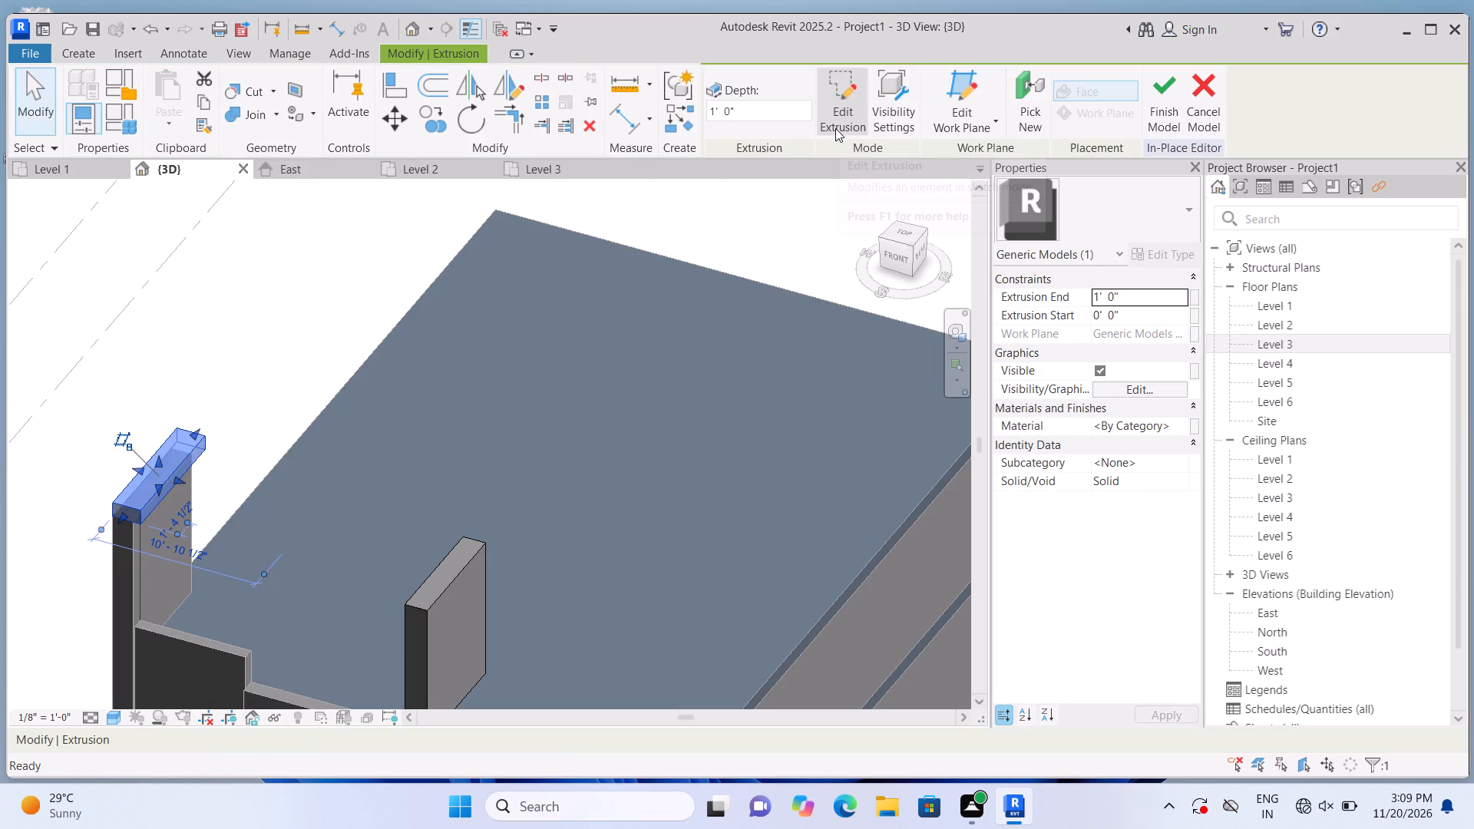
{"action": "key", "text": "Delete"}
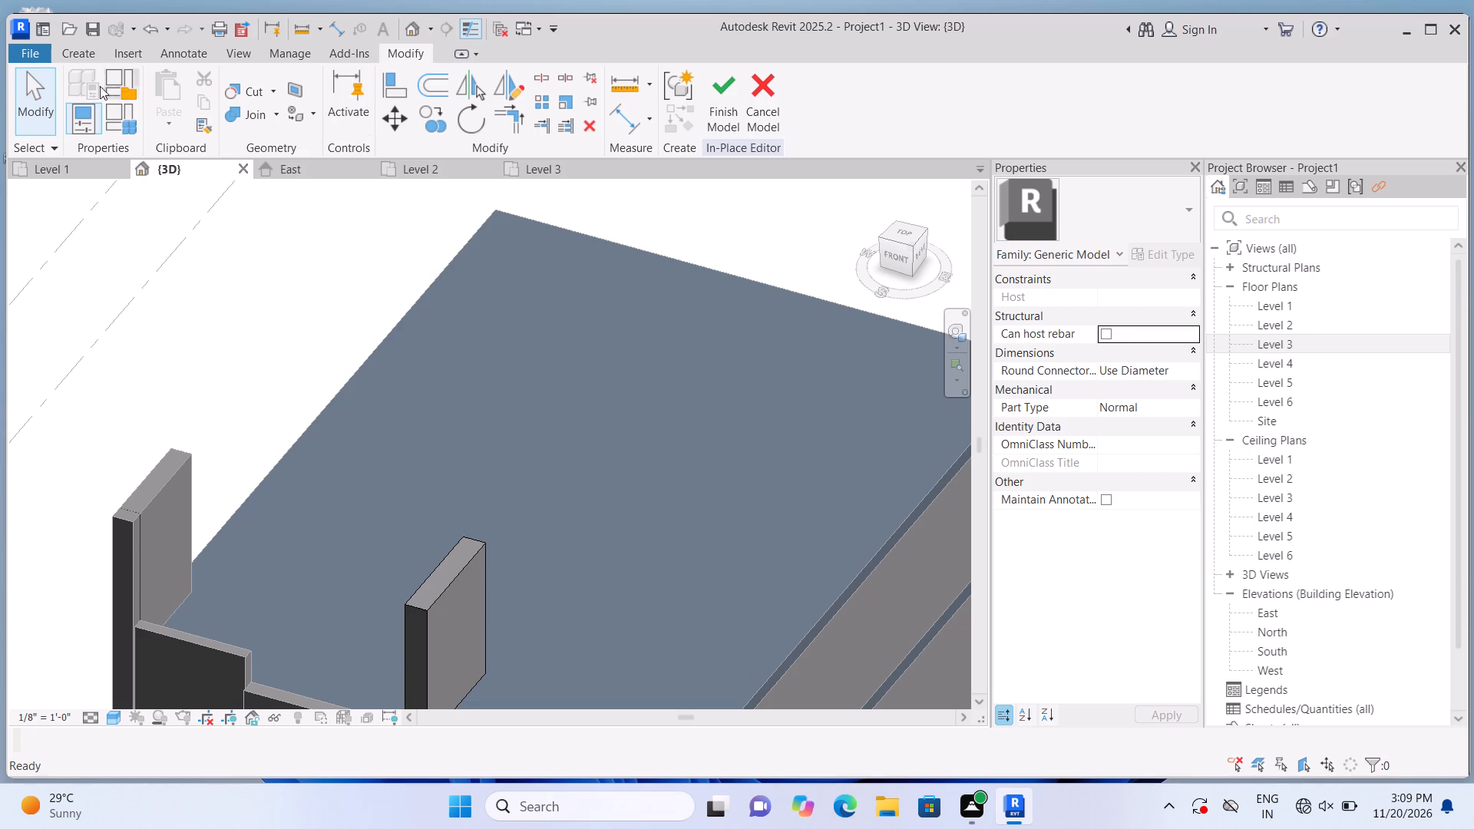
Extrude a rectangle traced over the full top face of the front corner pier, with a depth of 1'-0".
{"action": "left_click", "coordinate": [78, 57]}
{"action": "left_click", "coordinate": [151, 103]}
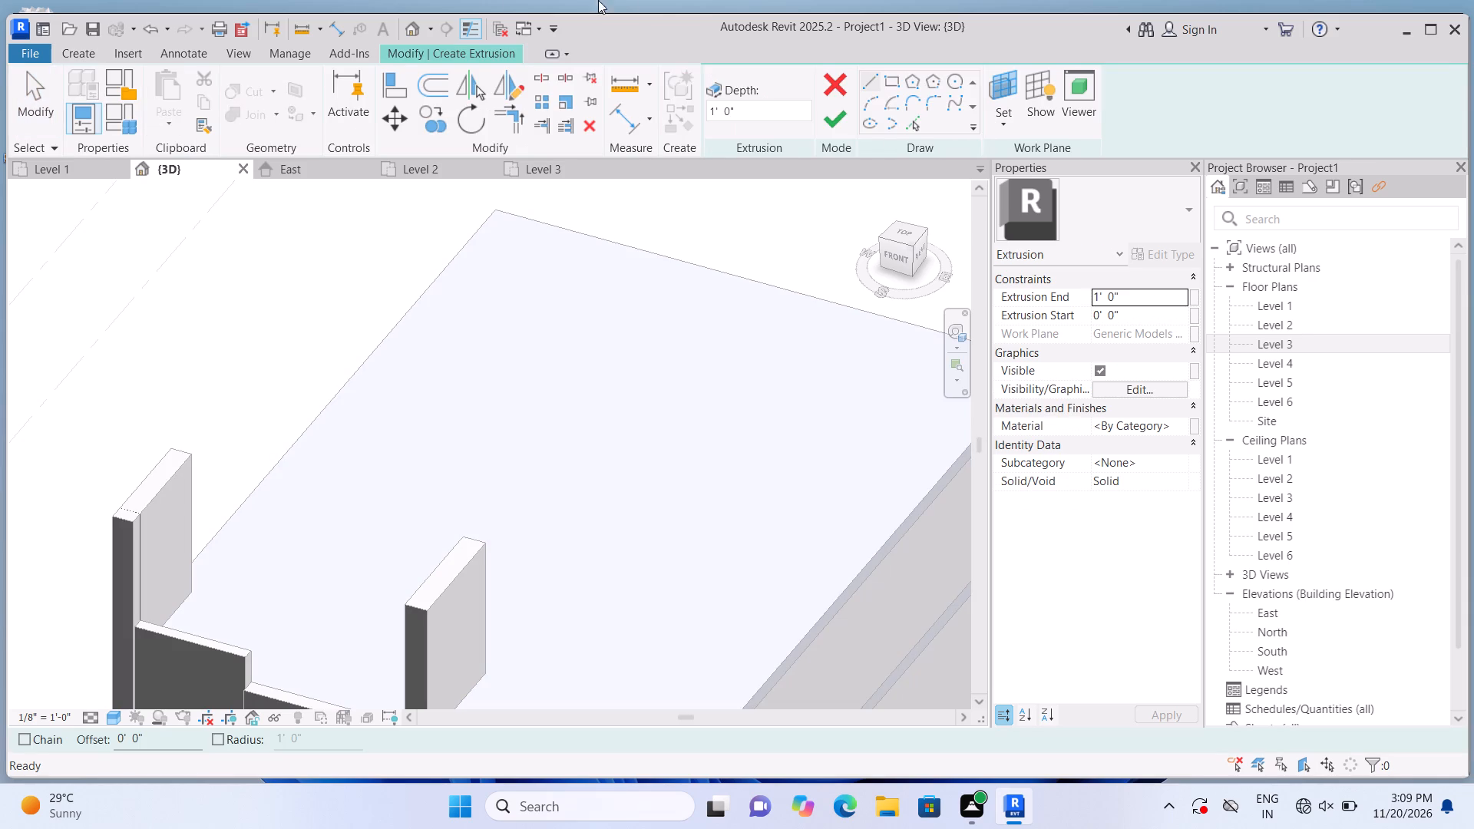
{"action": "left_click", "coordinate": [995, 118]}
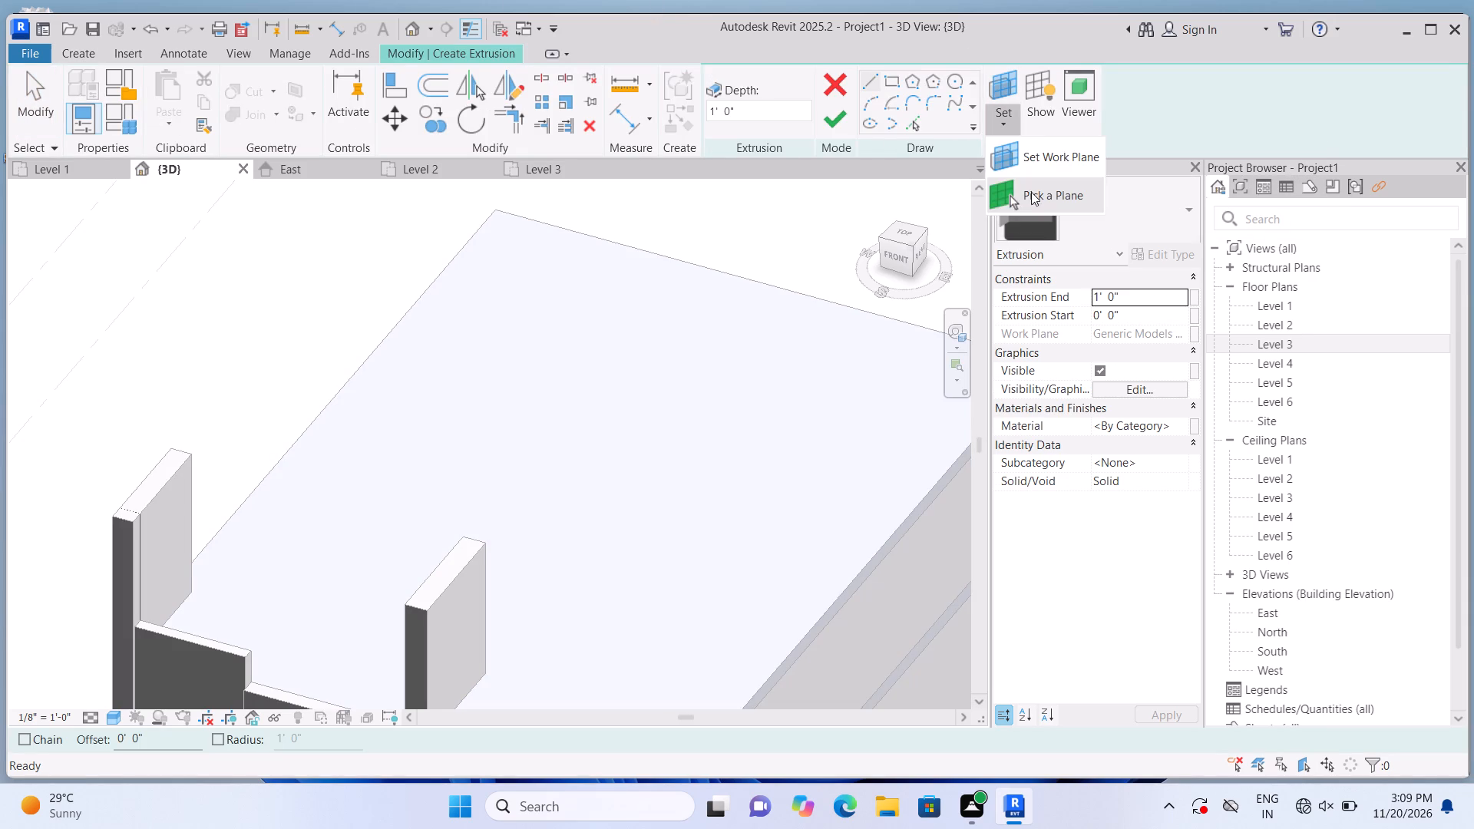
{"action": "left_click", "coordinate": [1033, 193]}
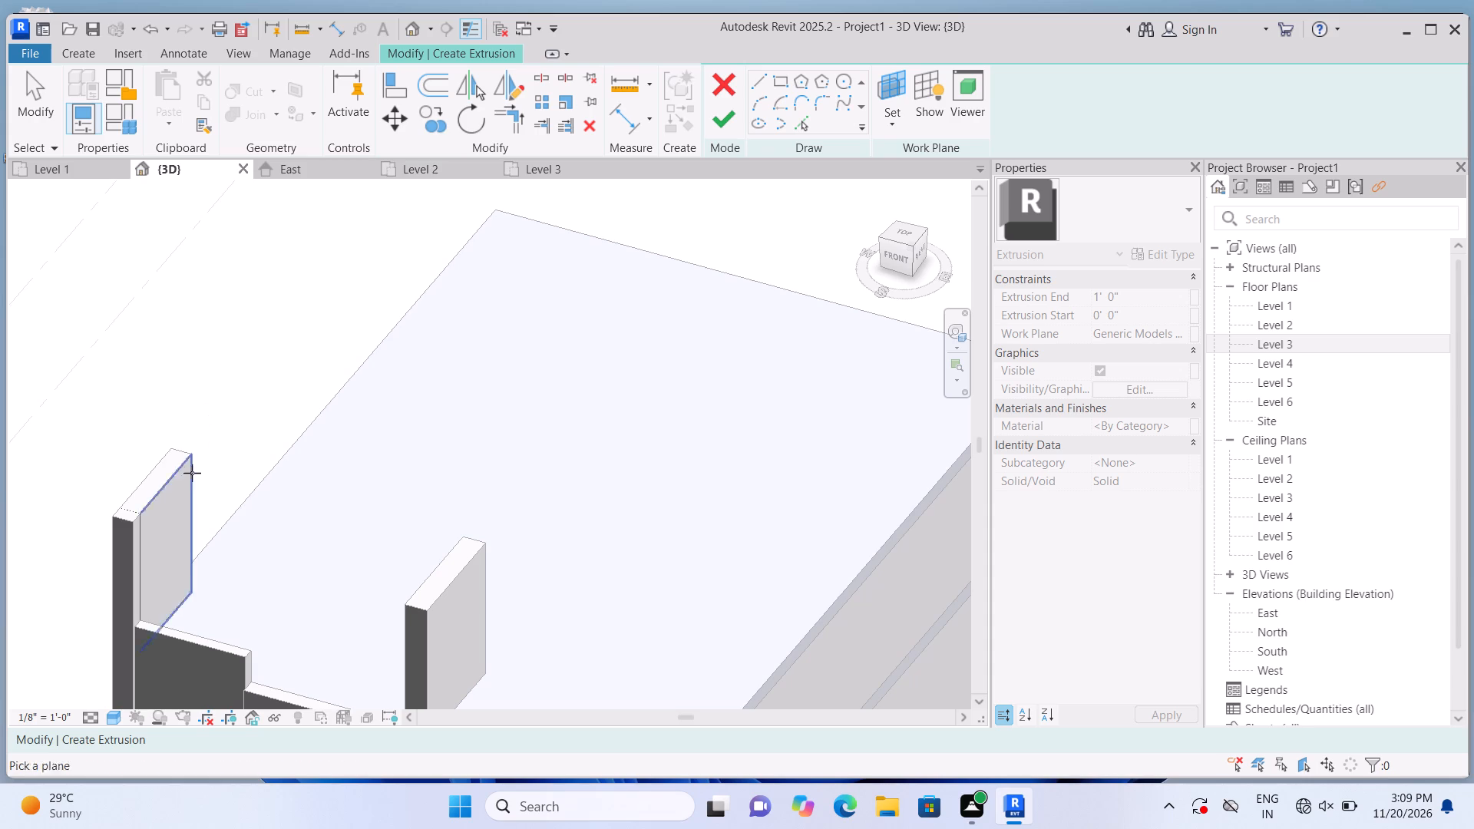
{"action": "left_click", "coordinate": [173, 472]}
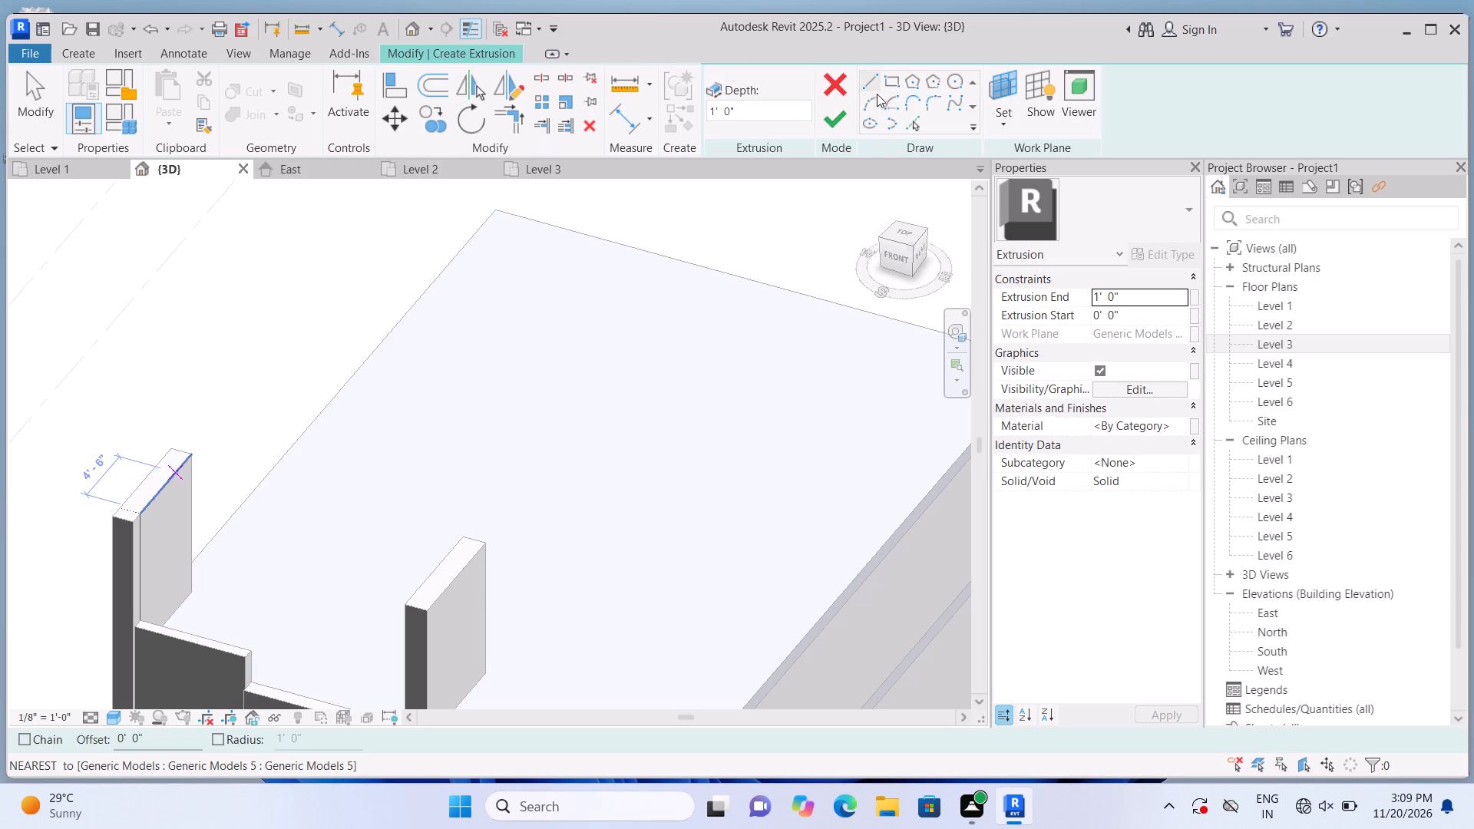
{"action": "left_click", "coordinate": [889, 83]}
{"action": "left_click", "coordinate": [109, 518]}
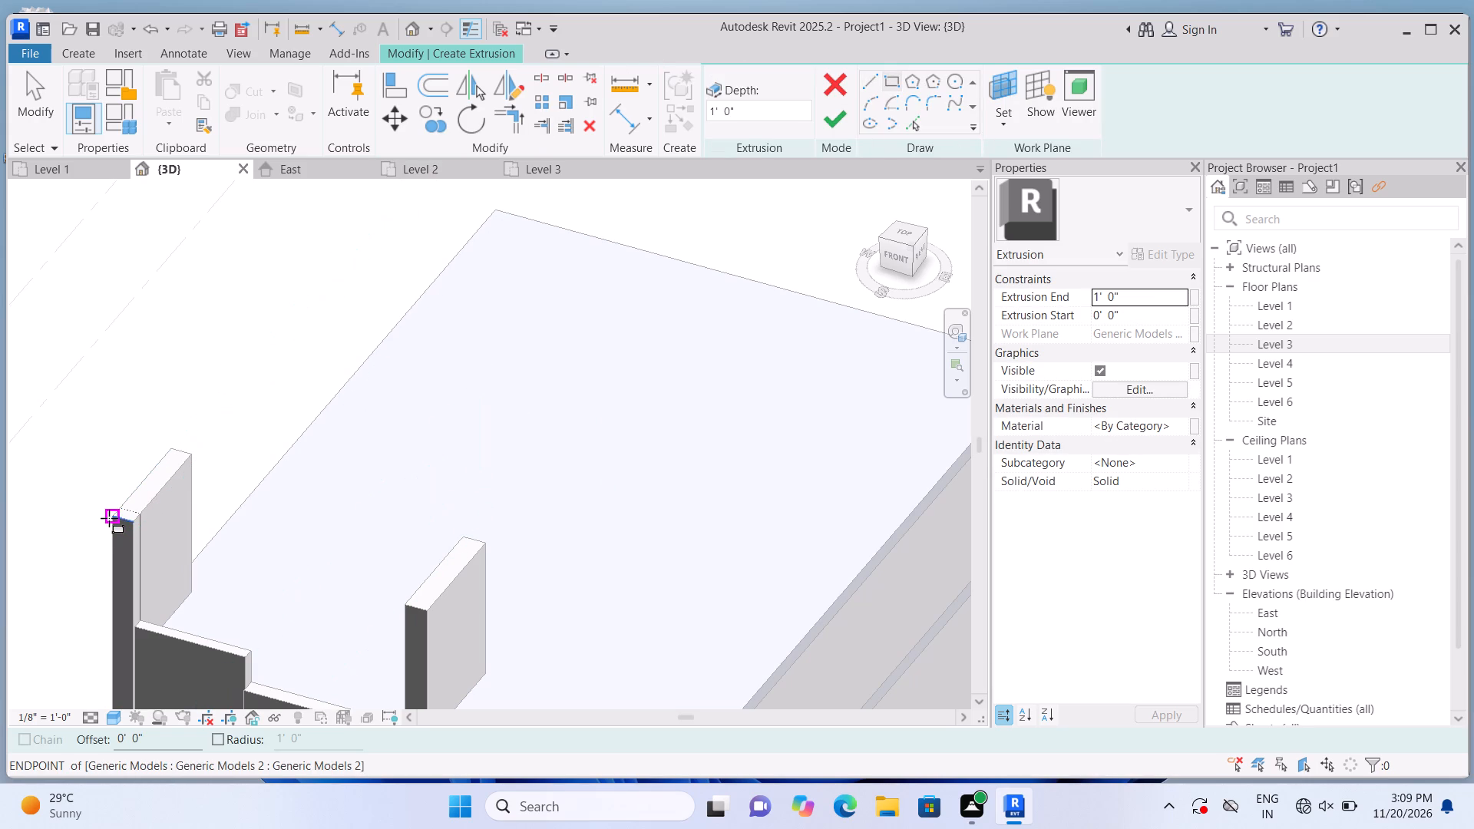
{"action": "scroll", "coordinate": [181, 475], "scroll_direction": "up", "scroll_amount": 3}
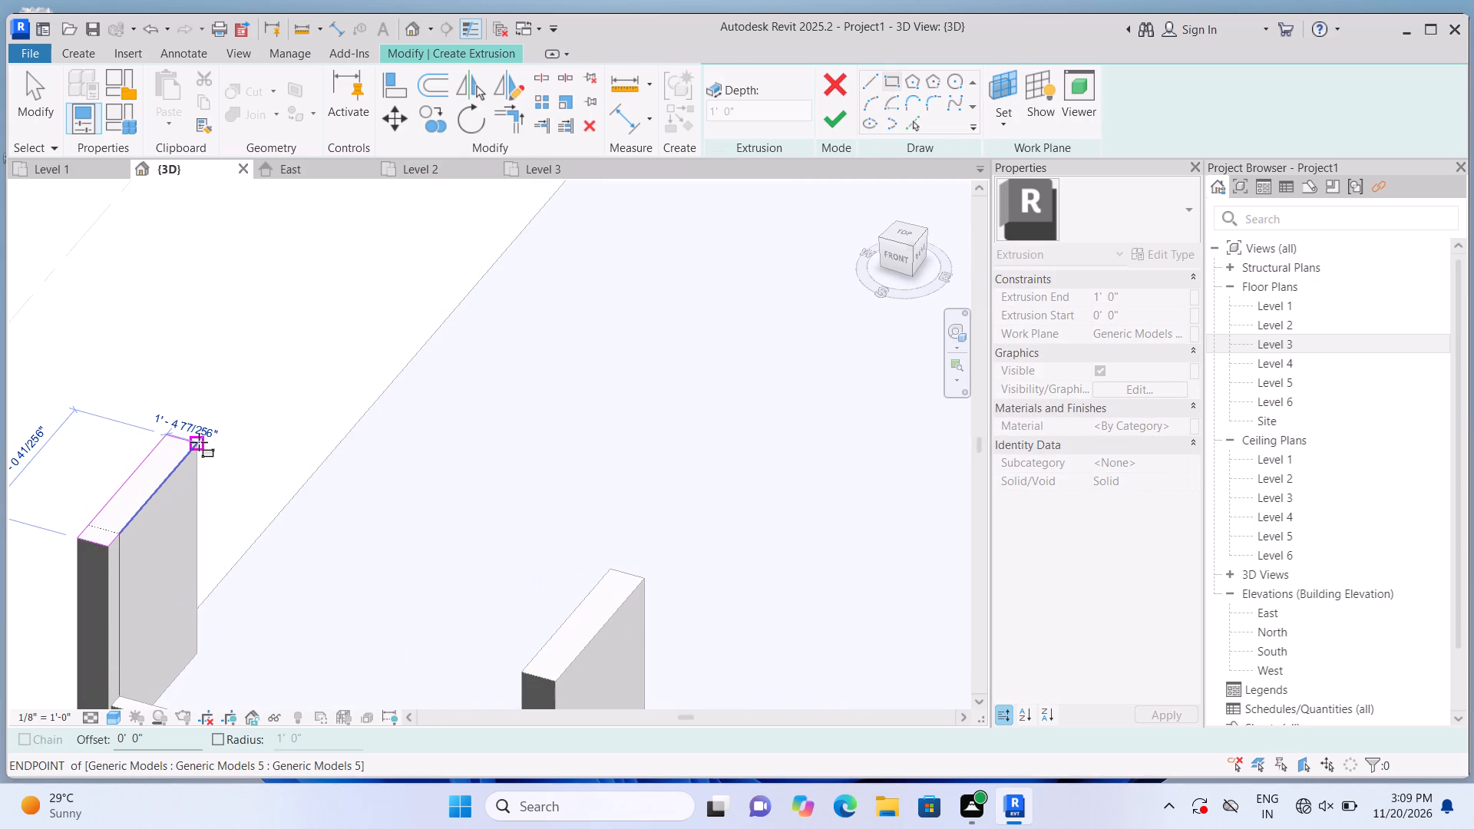
{"action": "left_click", "coordinate": [201, 442]}
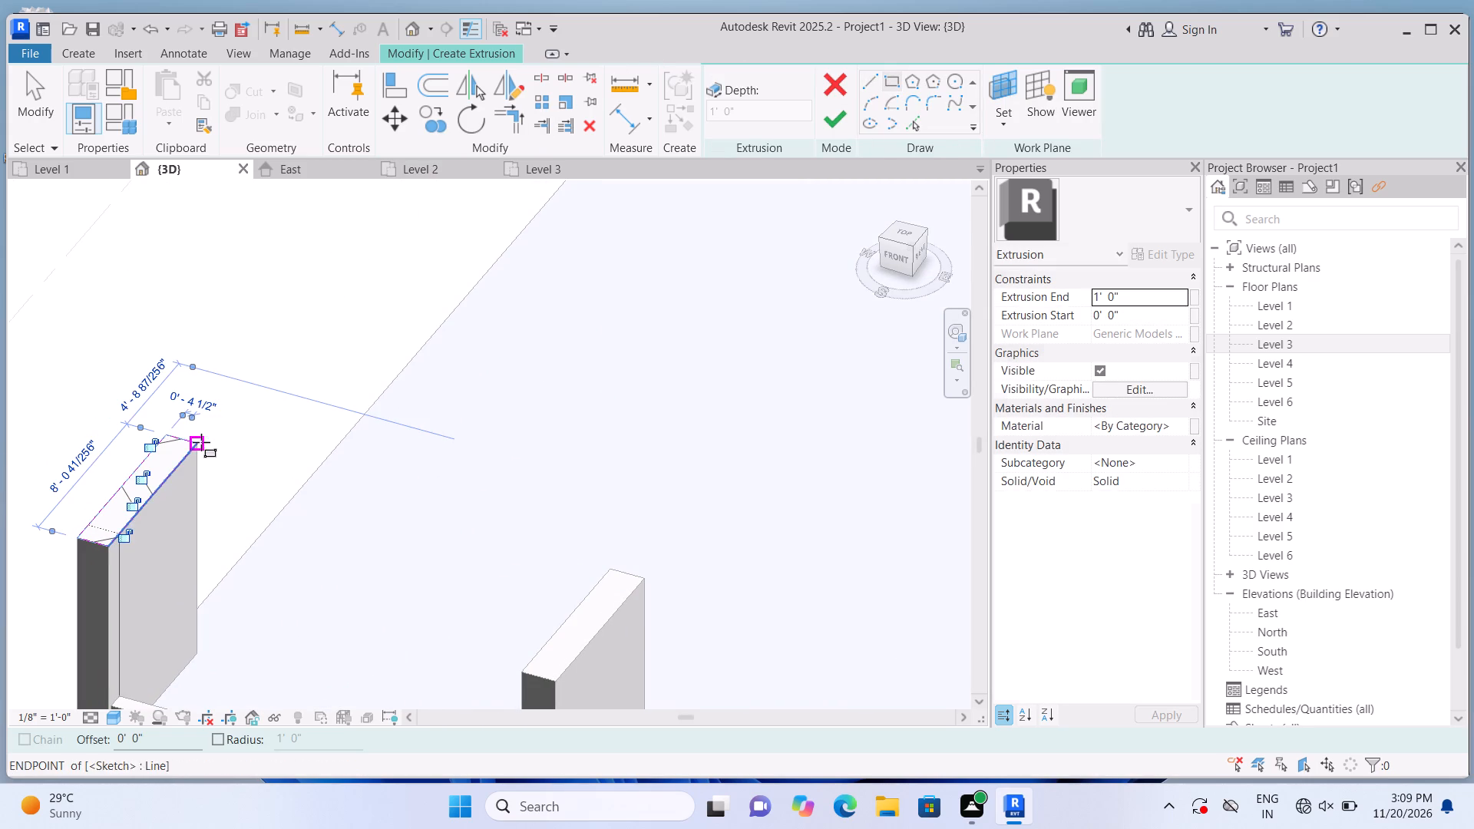
{"action": "left_click", "coordinate": [835, 123]}
Stretch the corner pier's new cap sideways along the facade to the far side of the second rooftop pier.
{"action": "scroll", "coordinate": [704, 276], "scroll_direction": "down", "scroll_amount": 1}
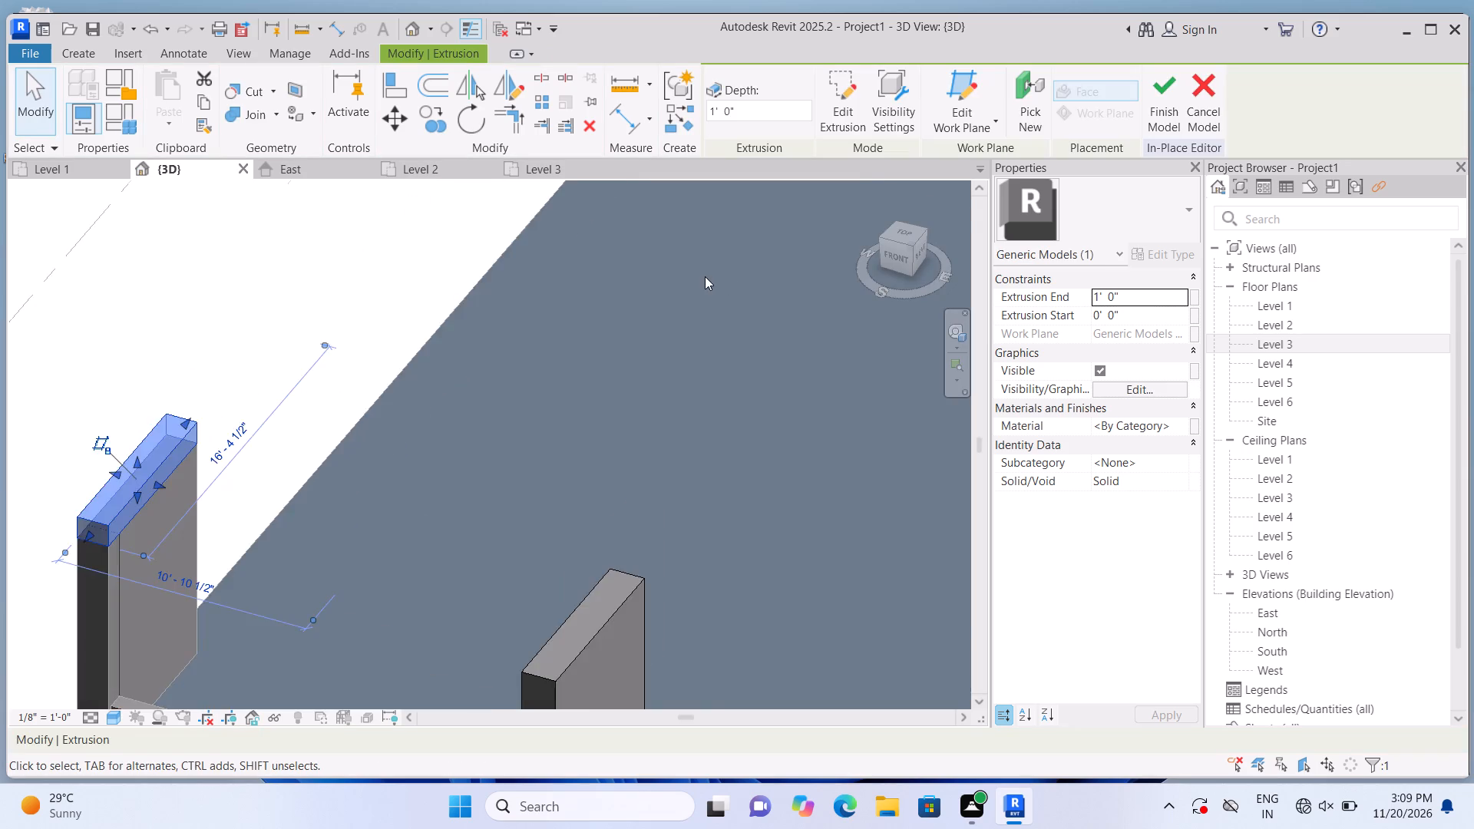
{"action": "scroll", "coordinate": [705, 276], "scroll_direction": "down", "scroll_amount": 2}
{"action": "scroll", "coordinate": [521, 354], "scroll_direction": "up", "scroll_amount": 2}
{"action": "left_click_drag", "start_coordinate": [296, 428], "coordinate": [298, 428]}
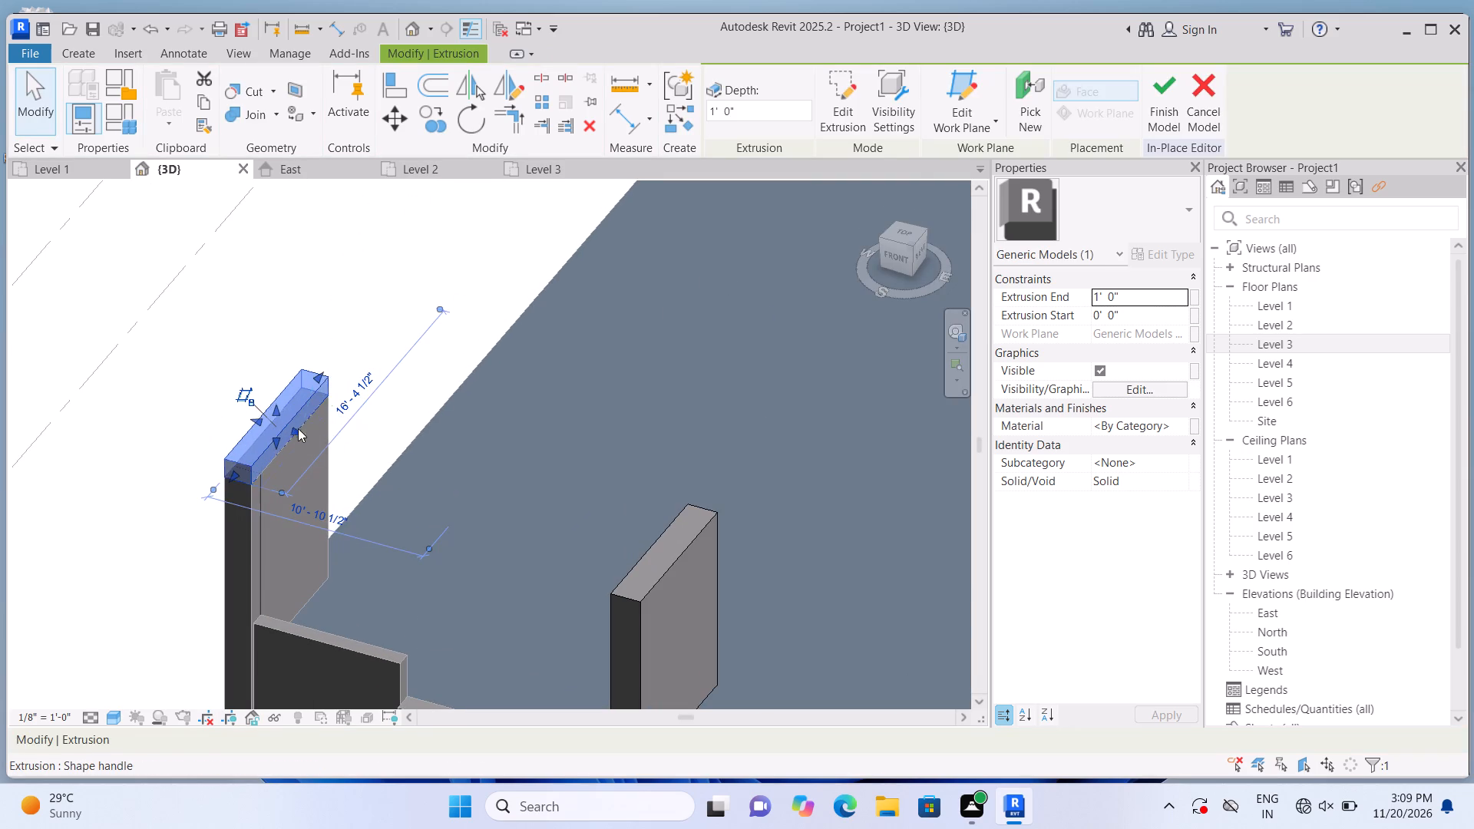
{"action": "left_click_drag", "start_coordinate": [298, 428], "coordinate": [618, 522]}
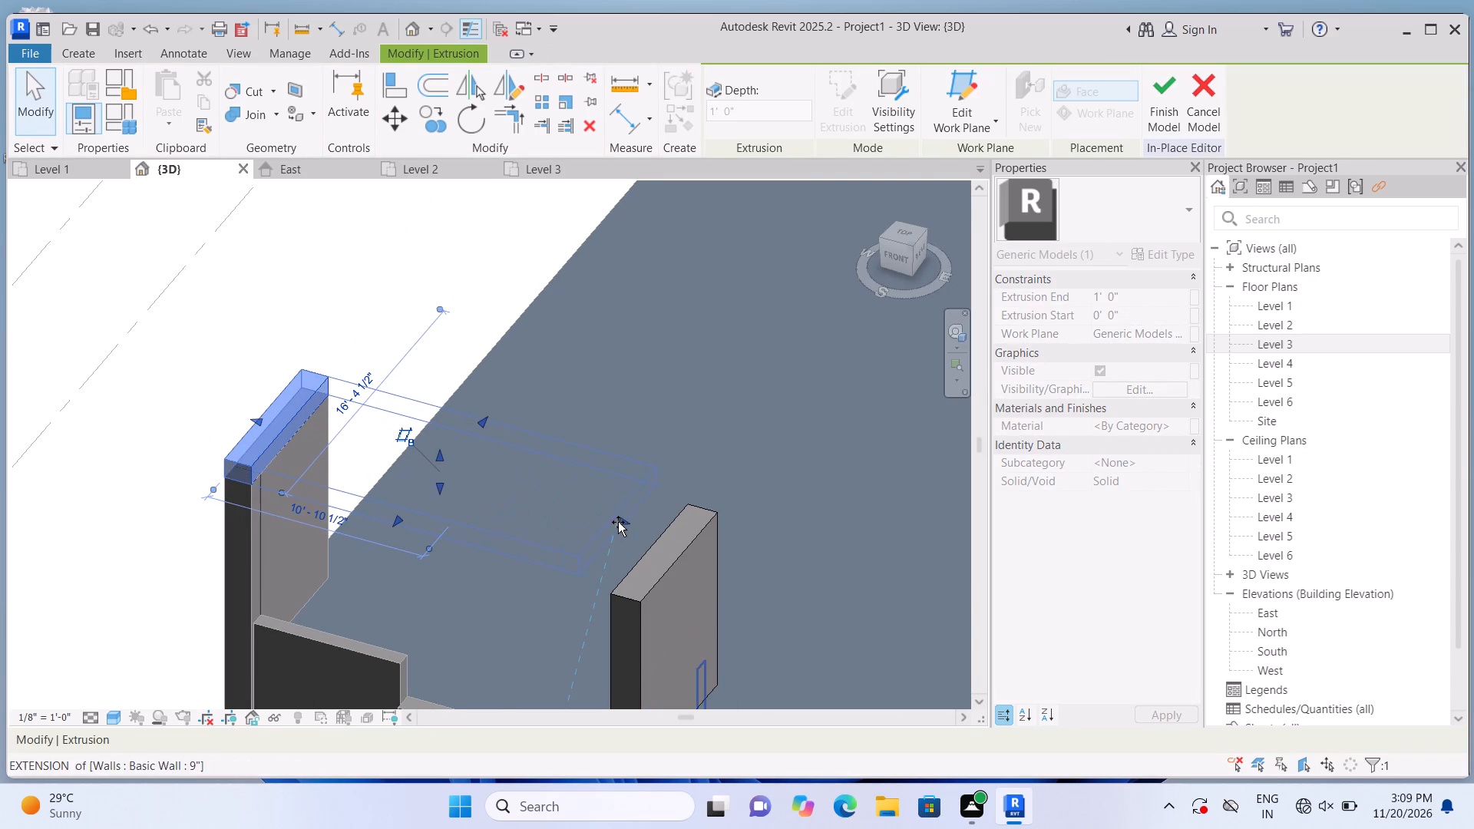
{"action": "left_click_drag", "start_coordinate": [618, 522], "coordinate": [684, 545]}
Delete the free-standing rooftop pier beneath the far end of the new top slab.
{"action": "scroll", "coordinate": [692, 477], "scroll_direction": "down", "scroll_amount": 3}
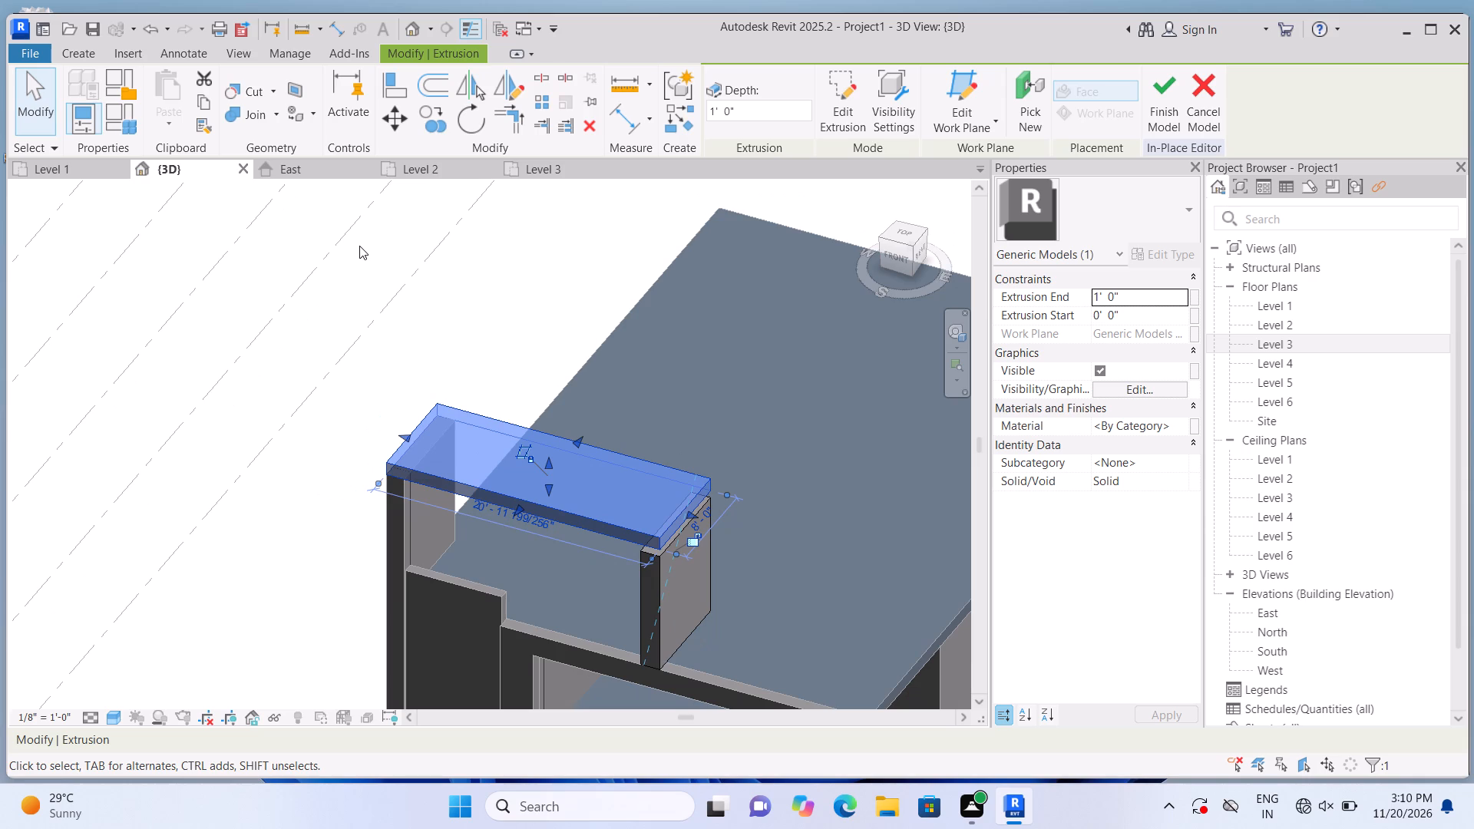
{"action": "middle_click_drag", "start_coordinate": [248, 599], "coordinate": [278, 349], "text": "shift"}
{"action": "scroll", "coordinate": [328, 307], "scroll_direction": "down", "scroll_amount": 4}
{"action": "middle_click_drag", "start_coordinate": [423, 350], "coordinate": [402, 533], "text": "shift"}
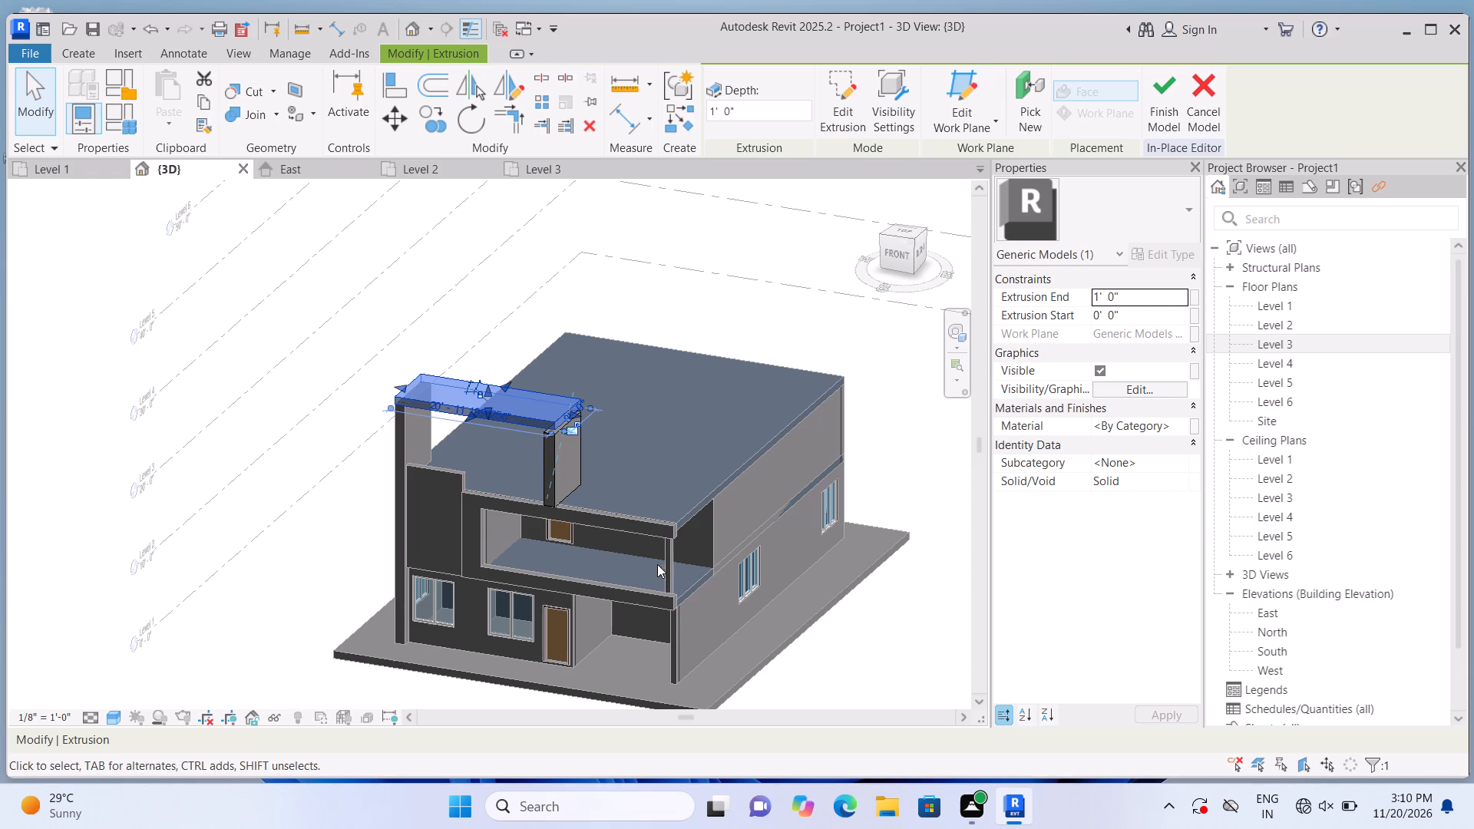
{"action": "scroll", "coordinate": [649, 501], "scroll_direction": "up", "scroll_amount": 1}
{"action": "scroll", "coordinate": [592, 469], "scroll_direction": "up", "scroll_amount": 1}
{"action": "left_click", "coordinate": [550, 452]}
{"action": "key", "text": "Delete"}
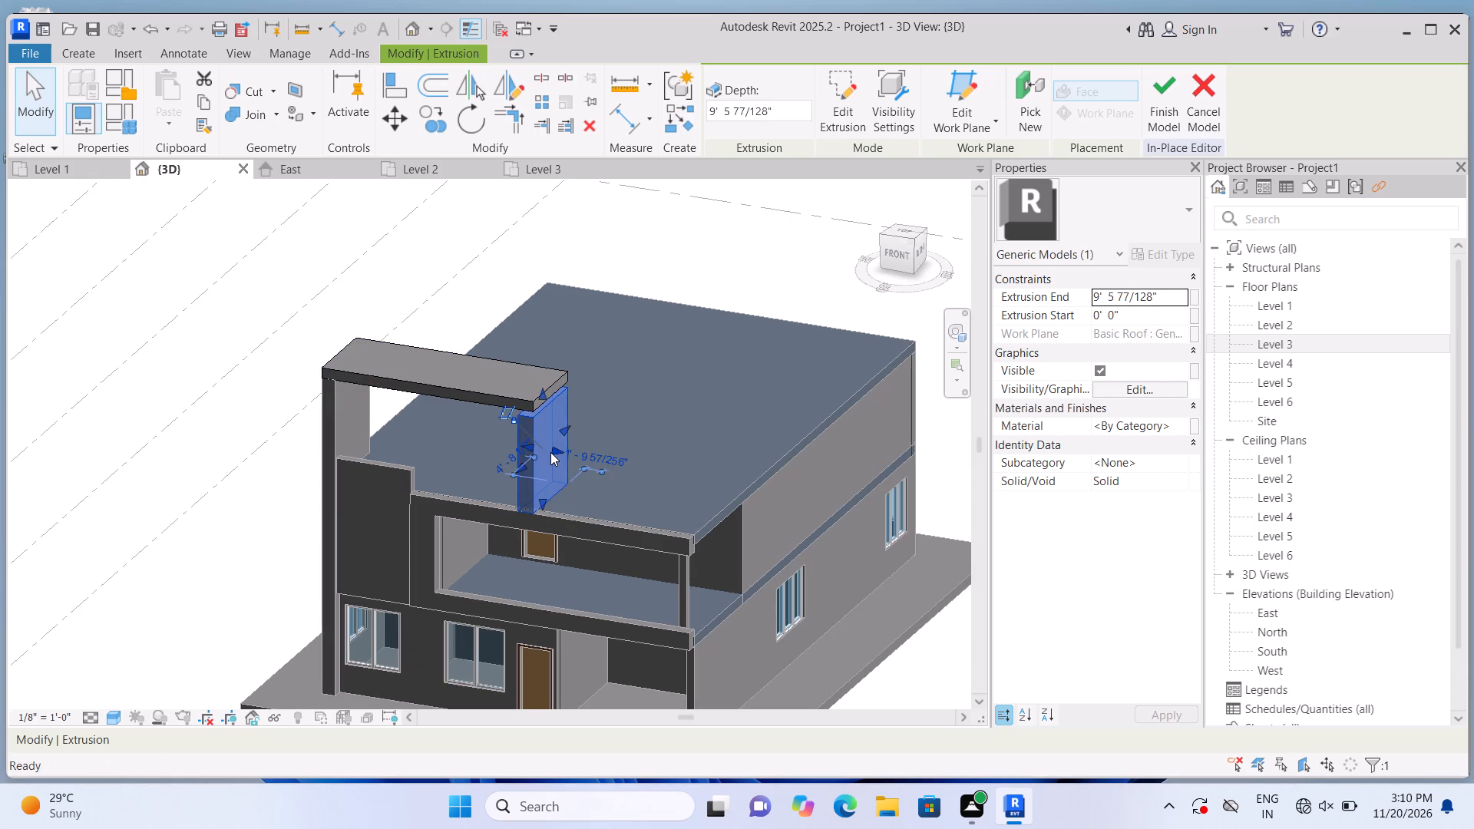
Extrude a rectangle about 5'-9" by 1'-7" on the roof surface near its front edge, with a depth of 1'-0".
{"action": "middle_click_drag", "start_coordinate": [676, 468], "coordinate": [665, 470]}
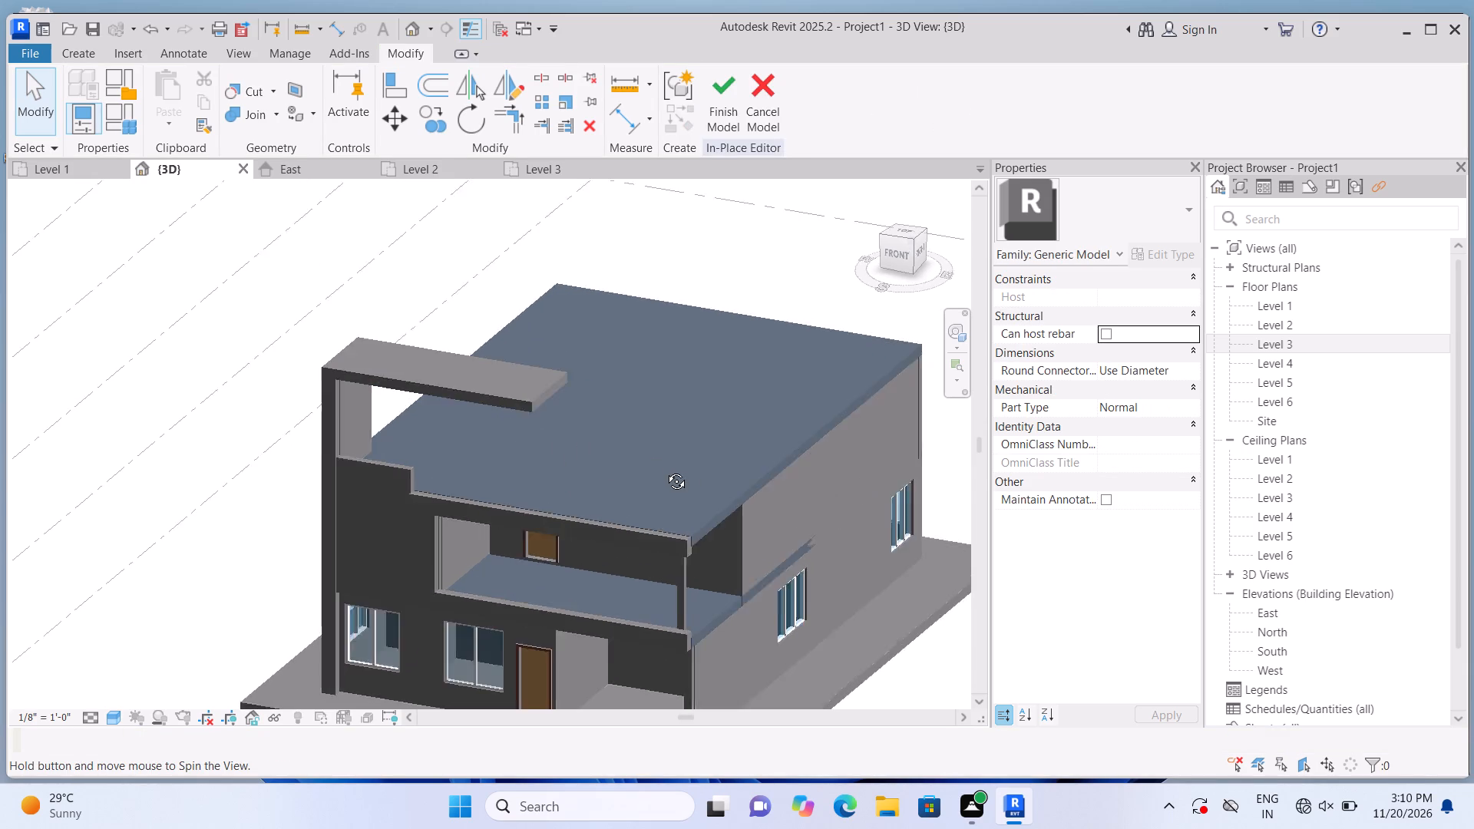
{"action": "middle_click_drag", "start_coordinate": [665, 470], "coordinate": [425, 439]}
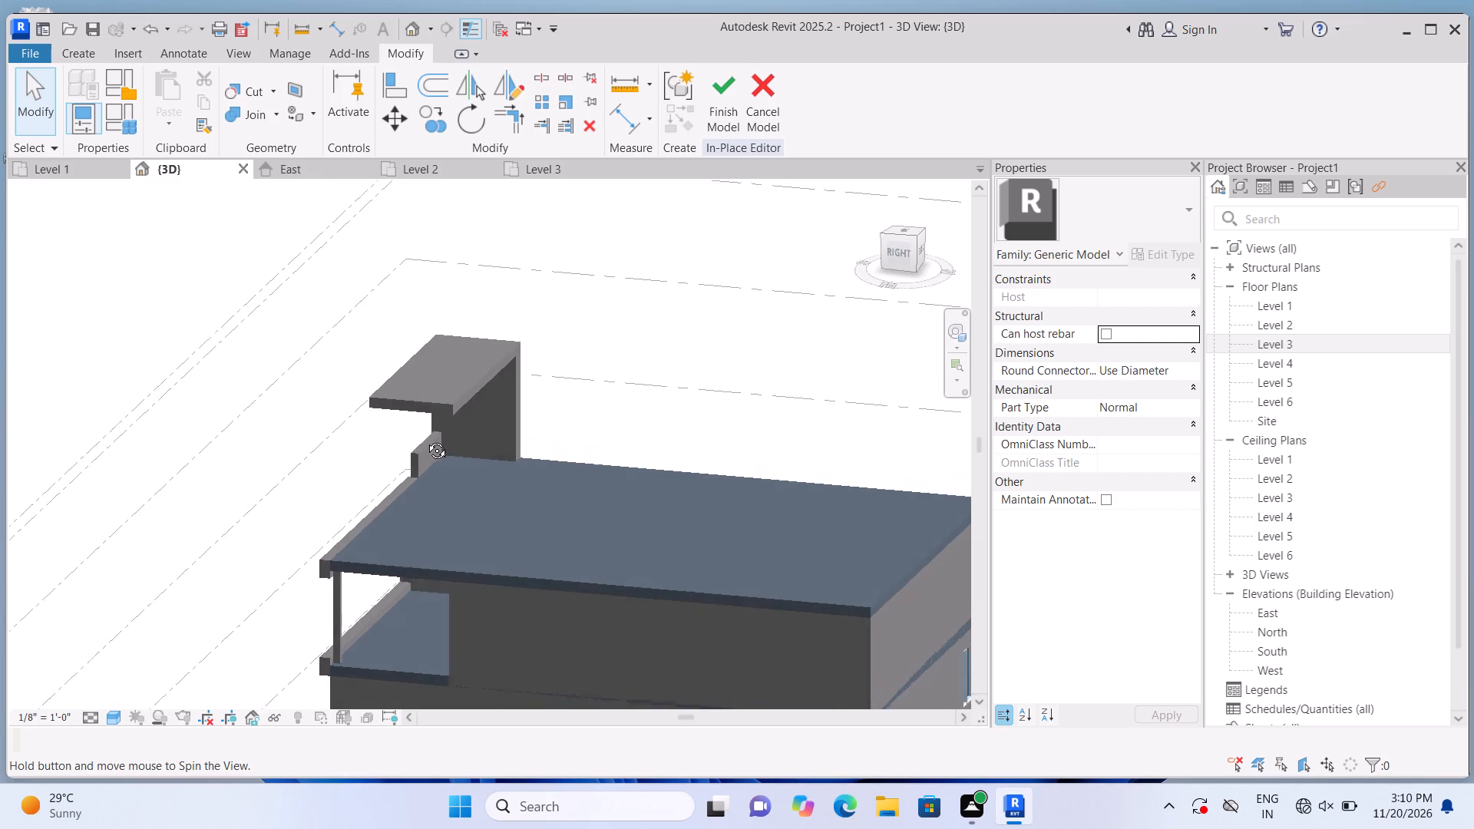
{"action": "middle_click_drag", "start_coordinate": [425, 439], "coordinate": [424, 439]}
{"action": "left_click", "coordinate": [68, 48]}
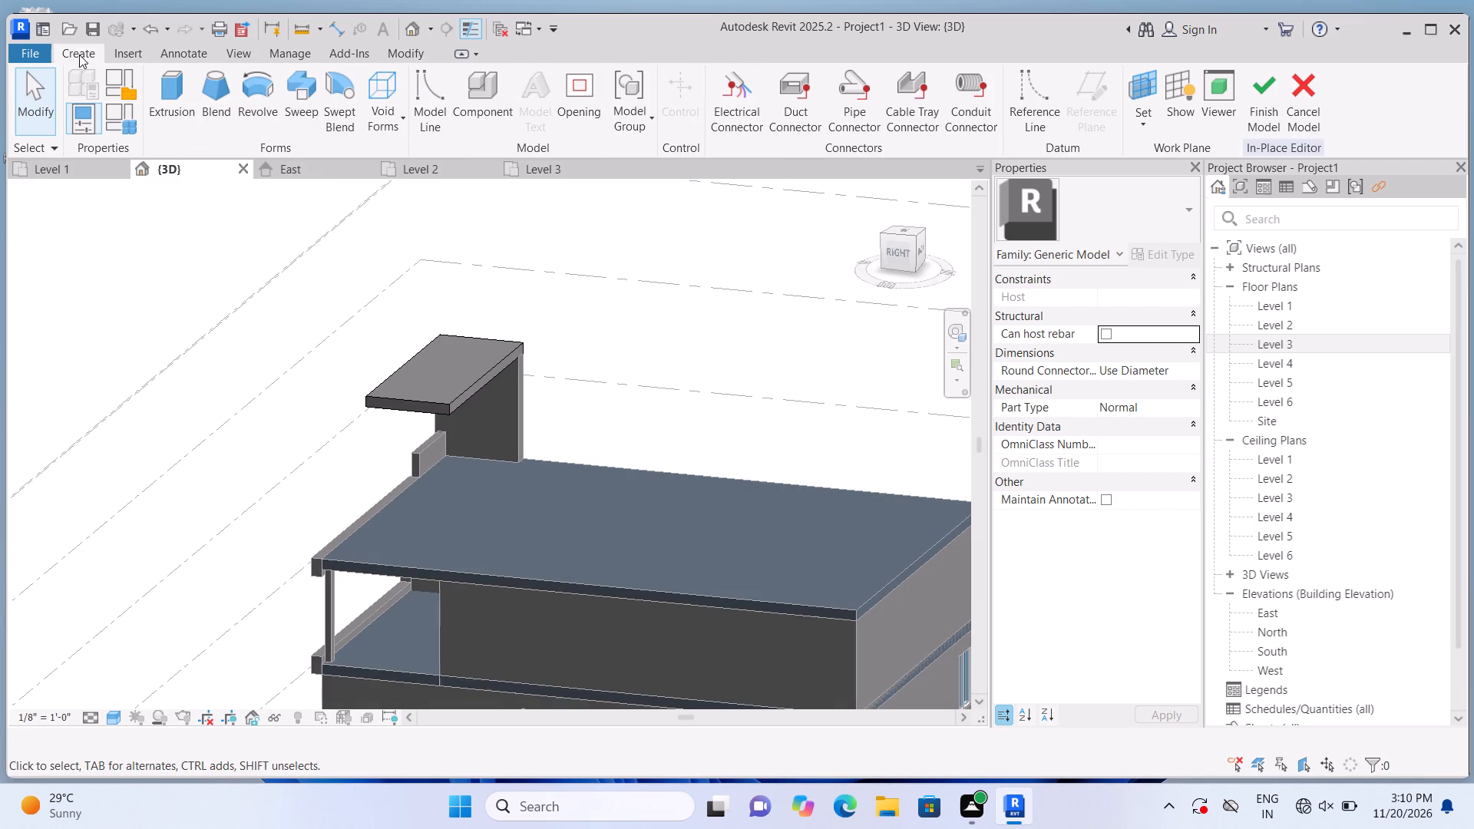
{"action": "left_click", "coordinate": [179, 82]}
{"action": "left_click", "coordinate": [990, 125]}
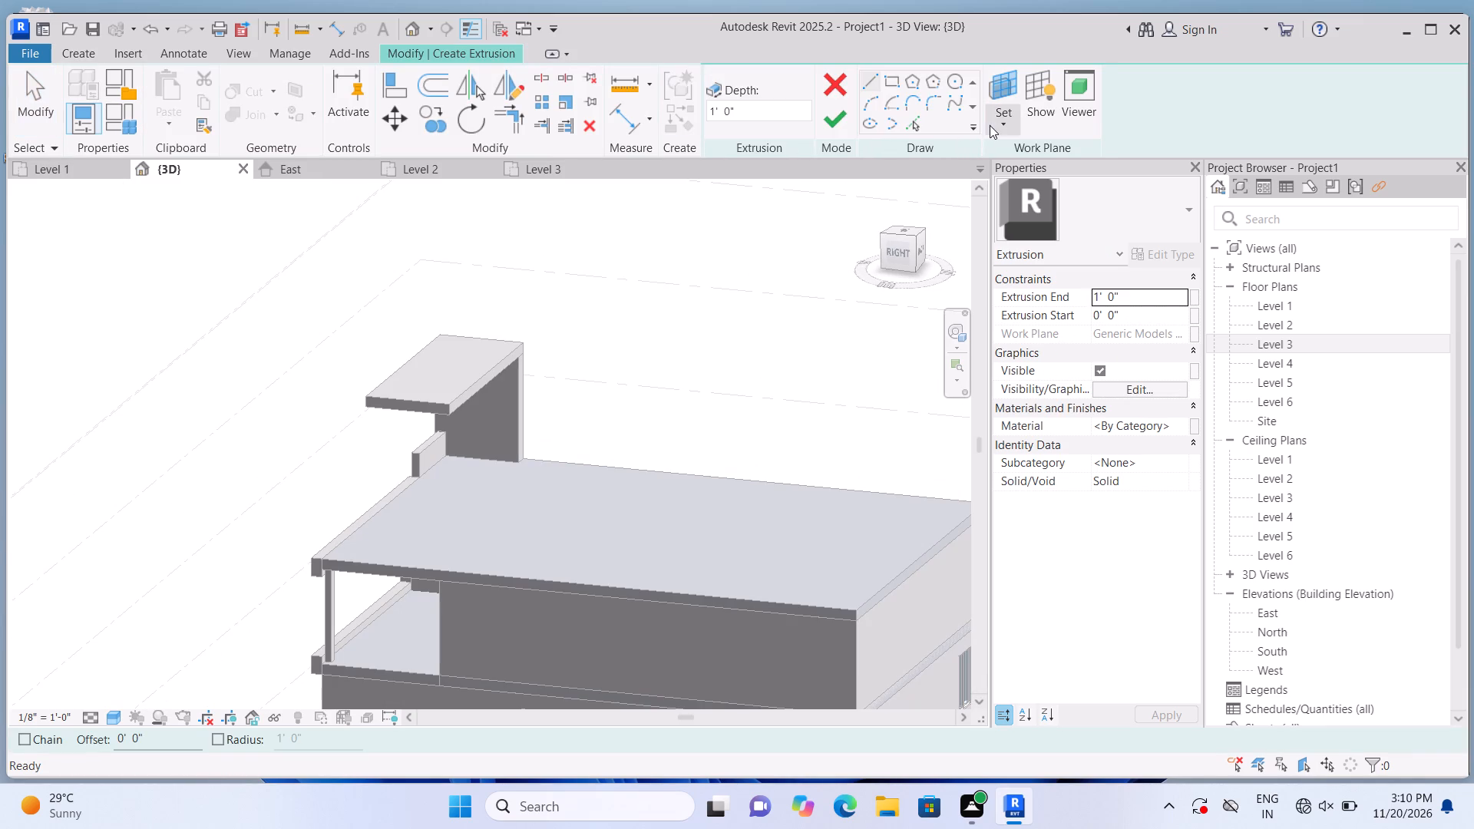
{"action": "left_click", "coordinate": [1010, 190]}
{"action": "left_click", "coordinate": [552, 512]}
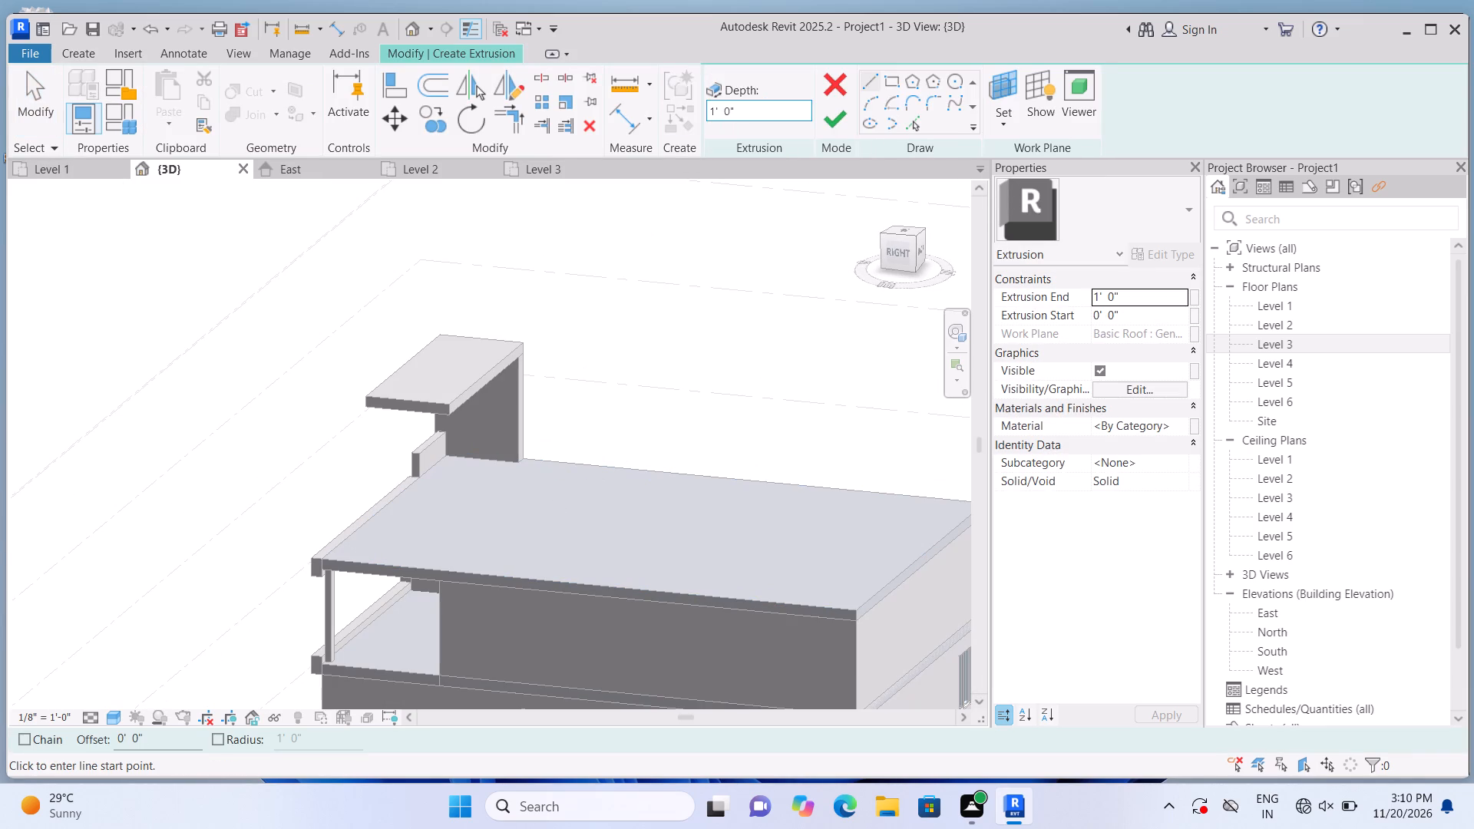
{"action": "left_click", "coordinate": [885, 83]}
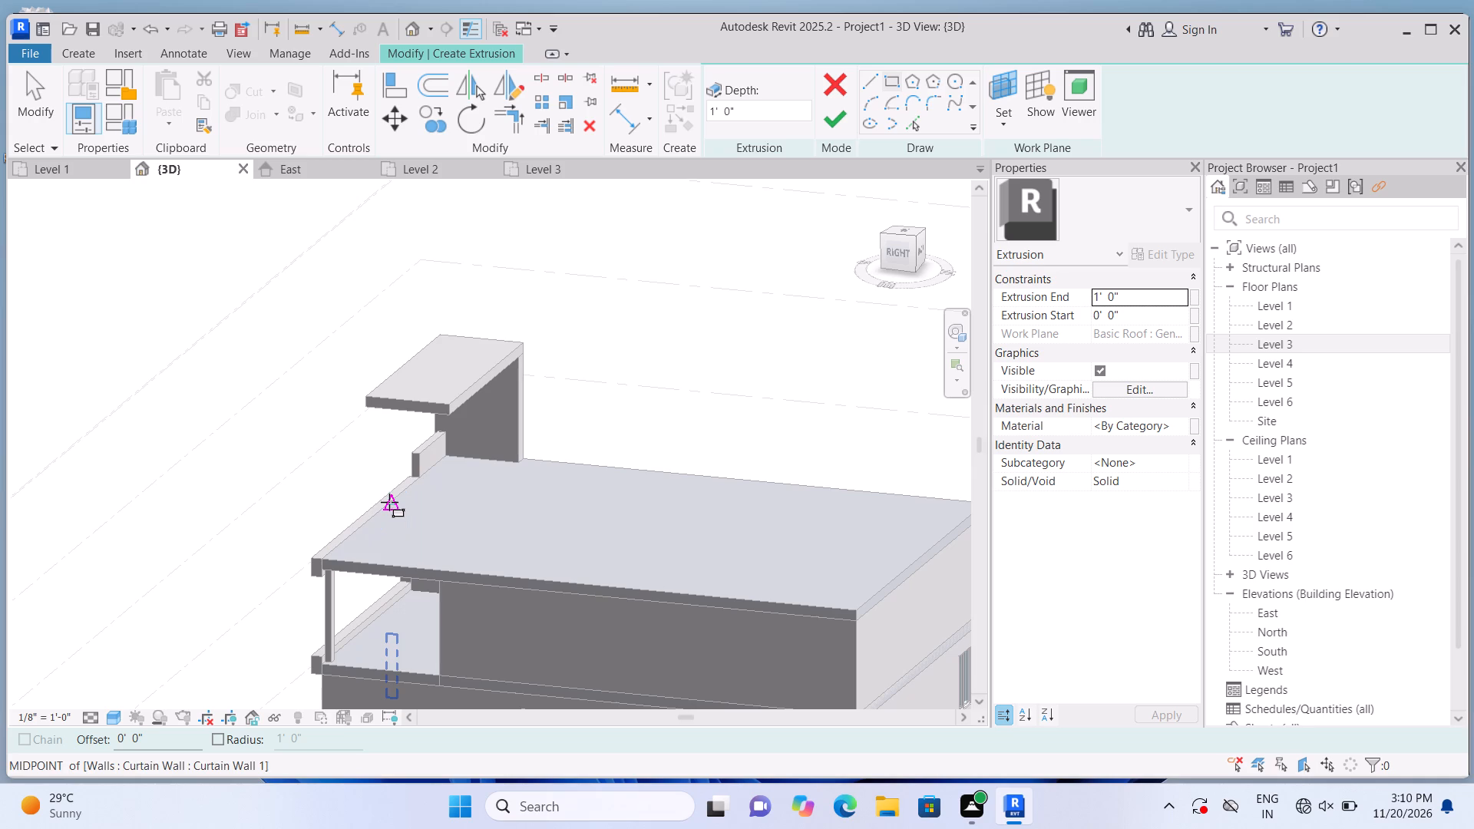
{"action": "scroll", "coordinate": [381, 513], "scroll_direction": "up", "scroll_amount": 10}
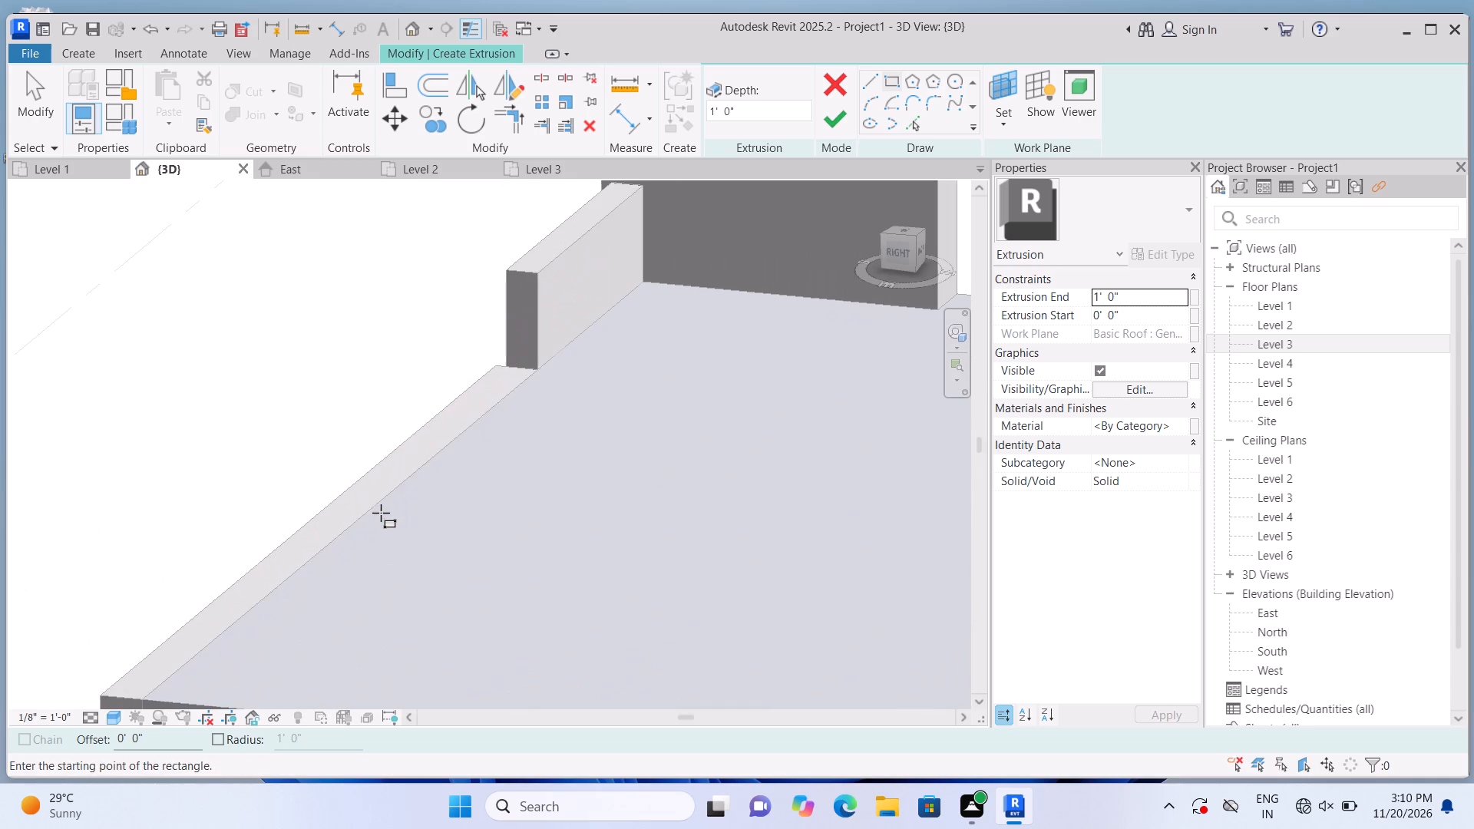
{"action": "left_click", "coordinate": [327, 546]}
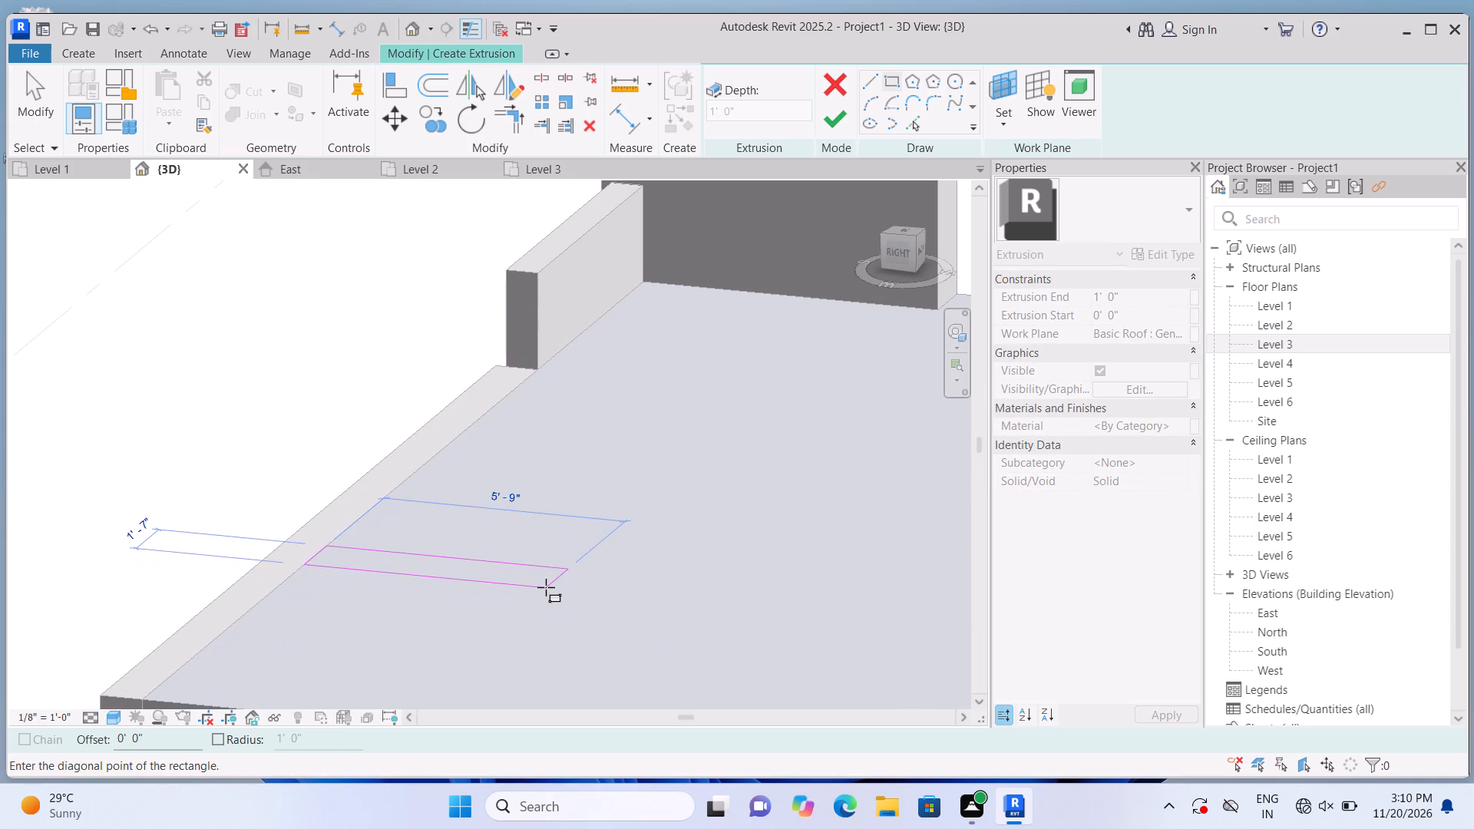
{"action": "left_click", "coordinate": [547, 587]}
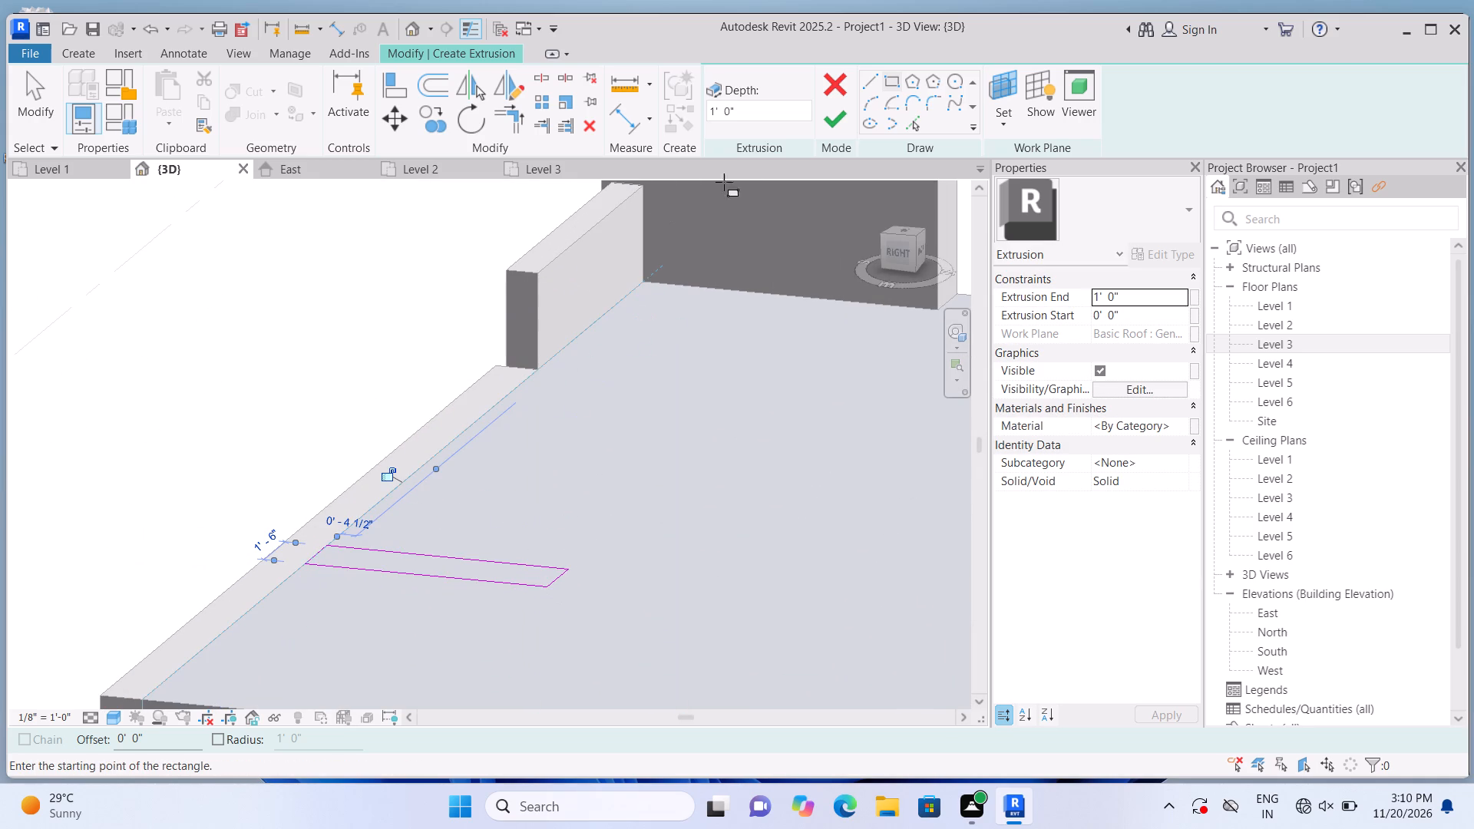
{"action": "left_click", "coordinate": [831, 116]}
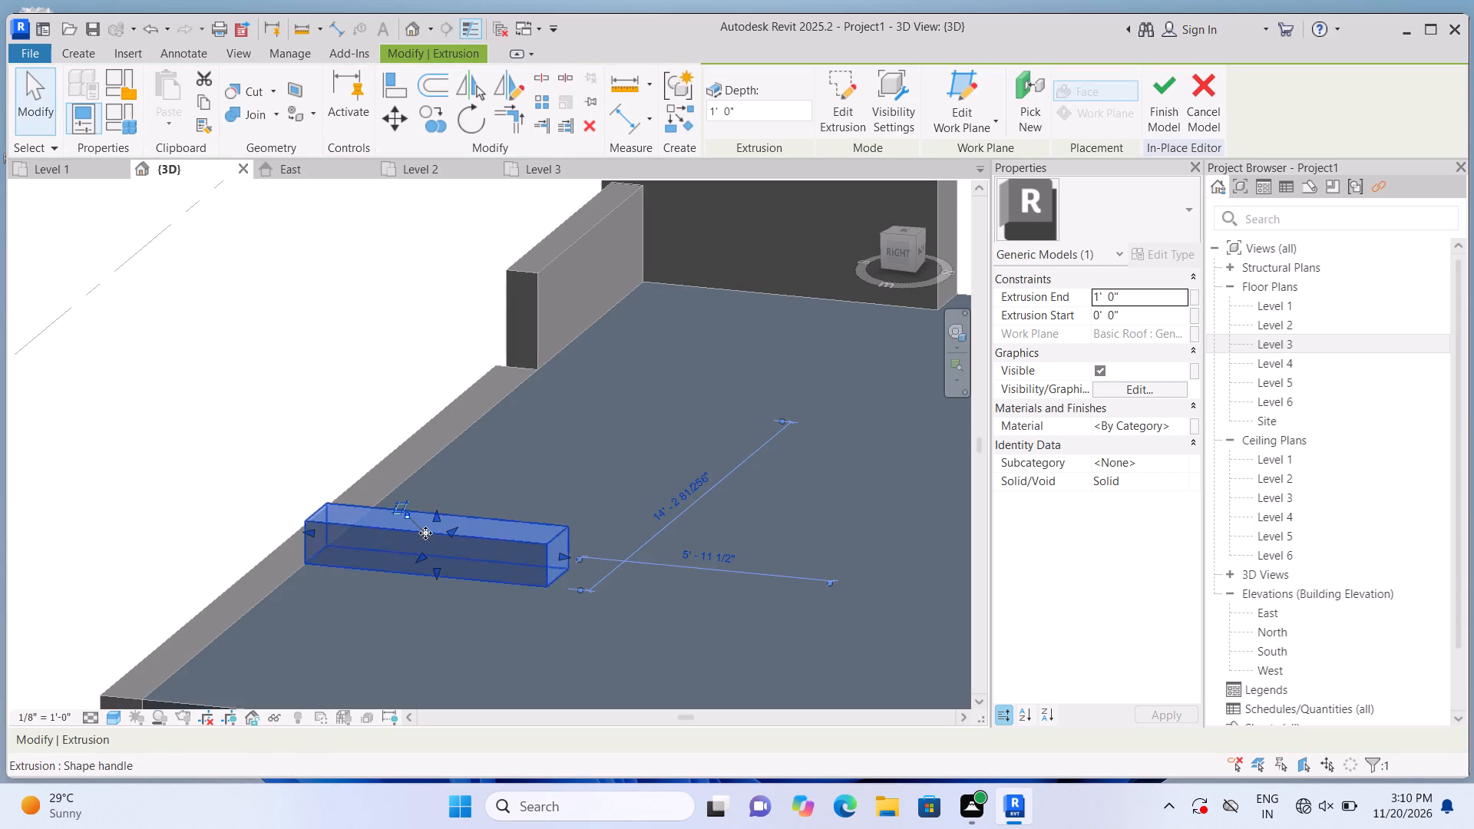
Stretch the new roof block upward into a pier about 11'-0" high, reaching the level of the top slab.
{"action": "left_click_drag", "start_coordinate": [435, 513], "coordinate": [467, 315]}
{"action": "scroll", "coordinate": [467, 301], "scroll_direction": "down", "scroll_amount": 4}
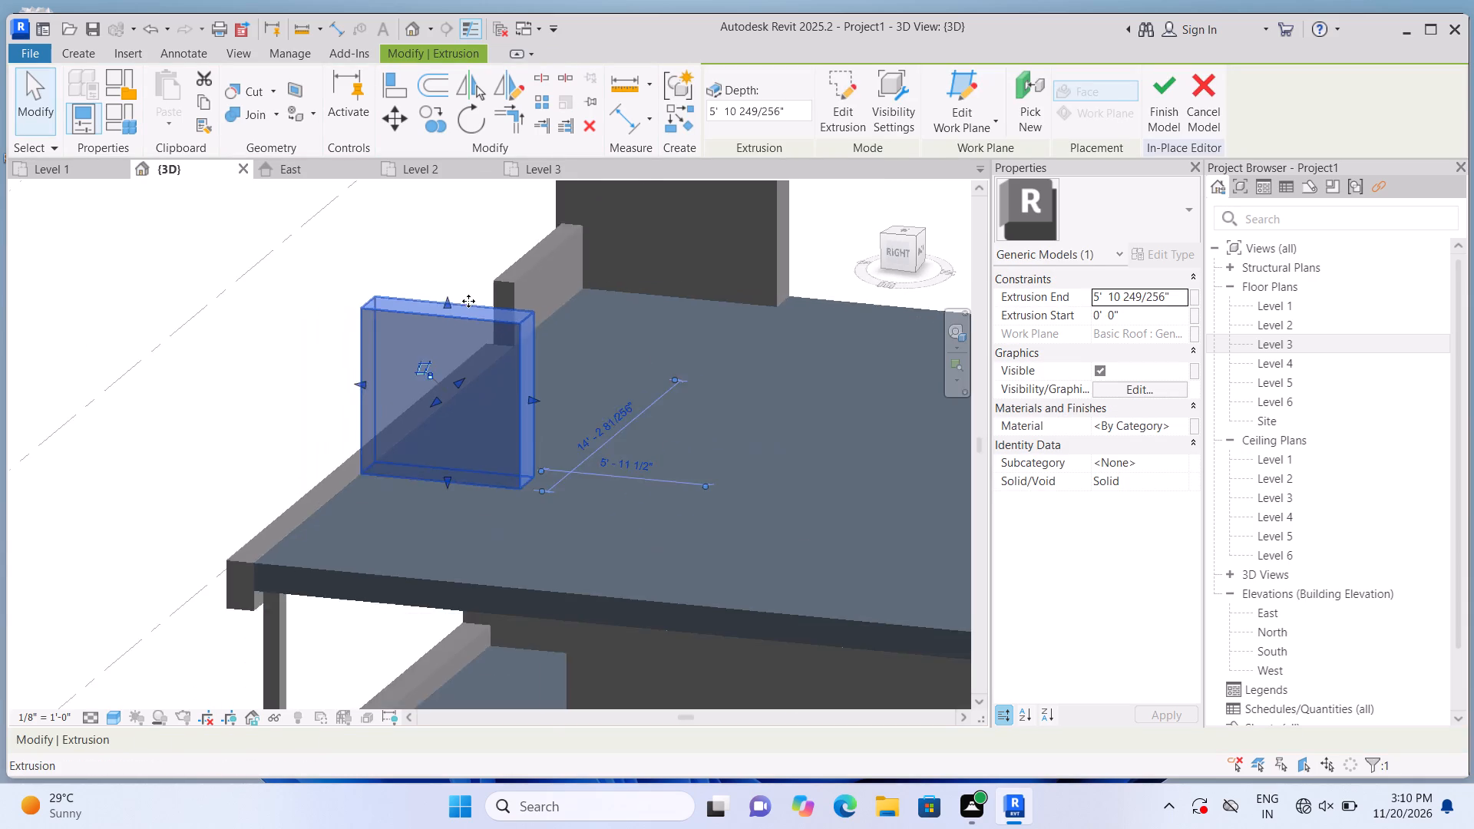
{"action": "scroll", "coordinate": [468, 301], "scroll_direction": "down", "scroll_amount": 2}
{"action": "middle_click_drag", "start_coordinate": [270, 414], "coordinate": [505, 408]}
{"action": "scroll", "coordinate": [316, 451], "scroll_direction": "down", "scroll_amount": 1, "text": "shift"}
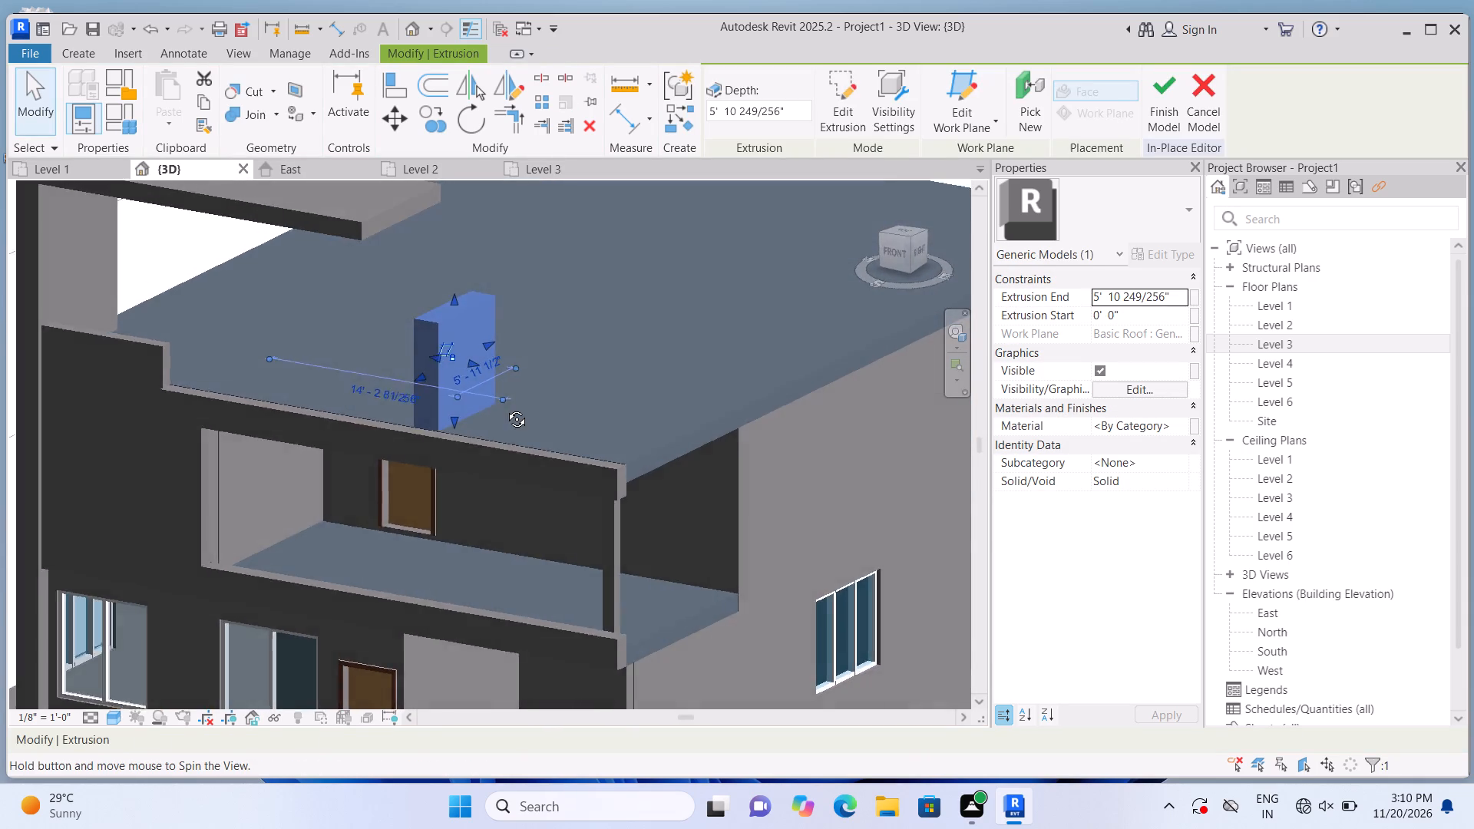
{"action": "middle_click_drag", "start_coordinate": [505, 408], "coordinate": [479, 421]}
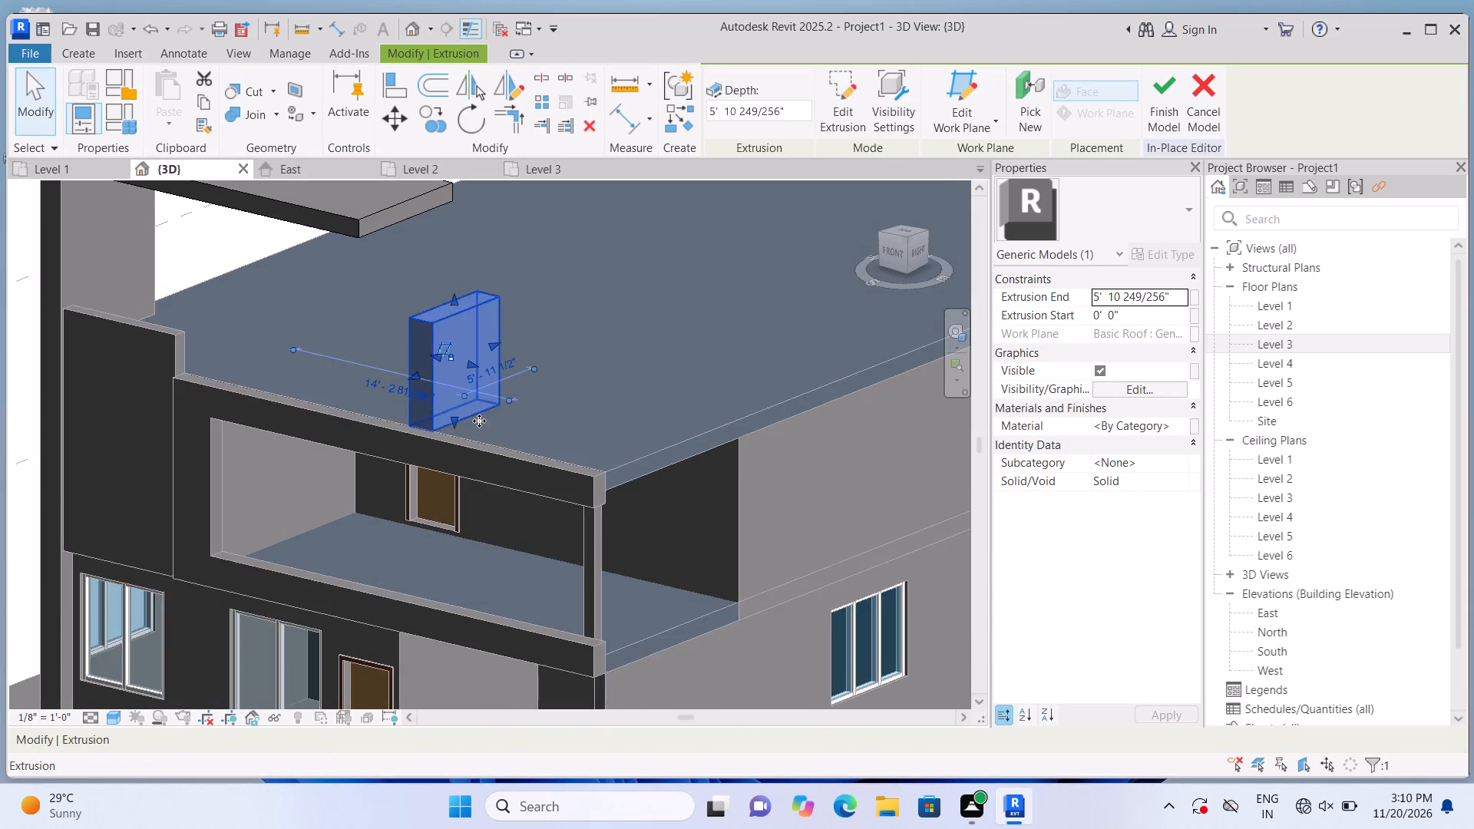
{"action": "scroll", "coordinate": [471, 371], "scroll_direction": "up", "scroll_amount": 1}
{"action": "scroll", "coordinate": [473, 355], "scroll_direction": "down", "scroll_amount": 4}
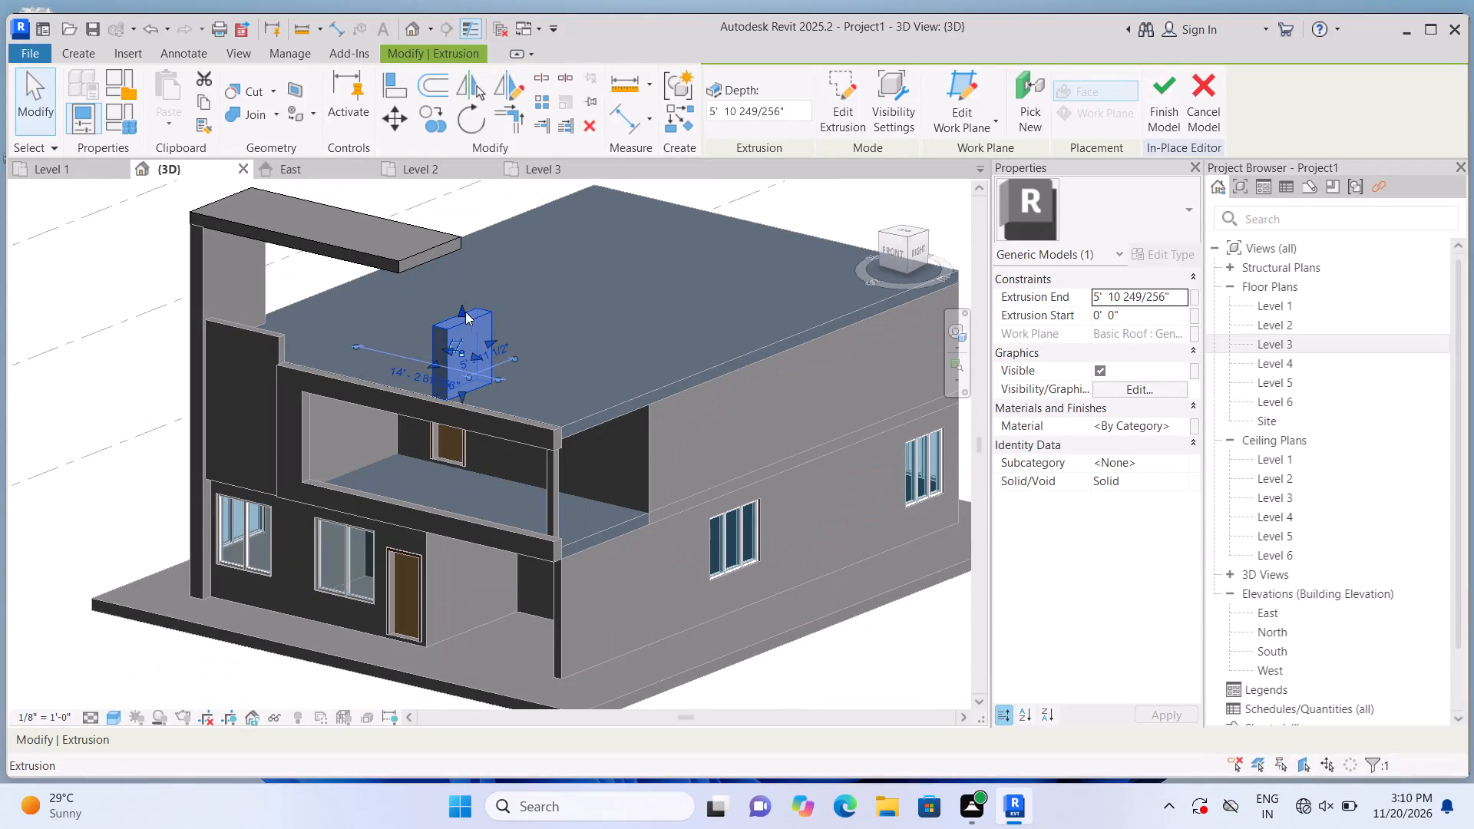
{"action": "left_click_drag", "start_coordinate": [462, 306], "coordinate": [441, 253]}
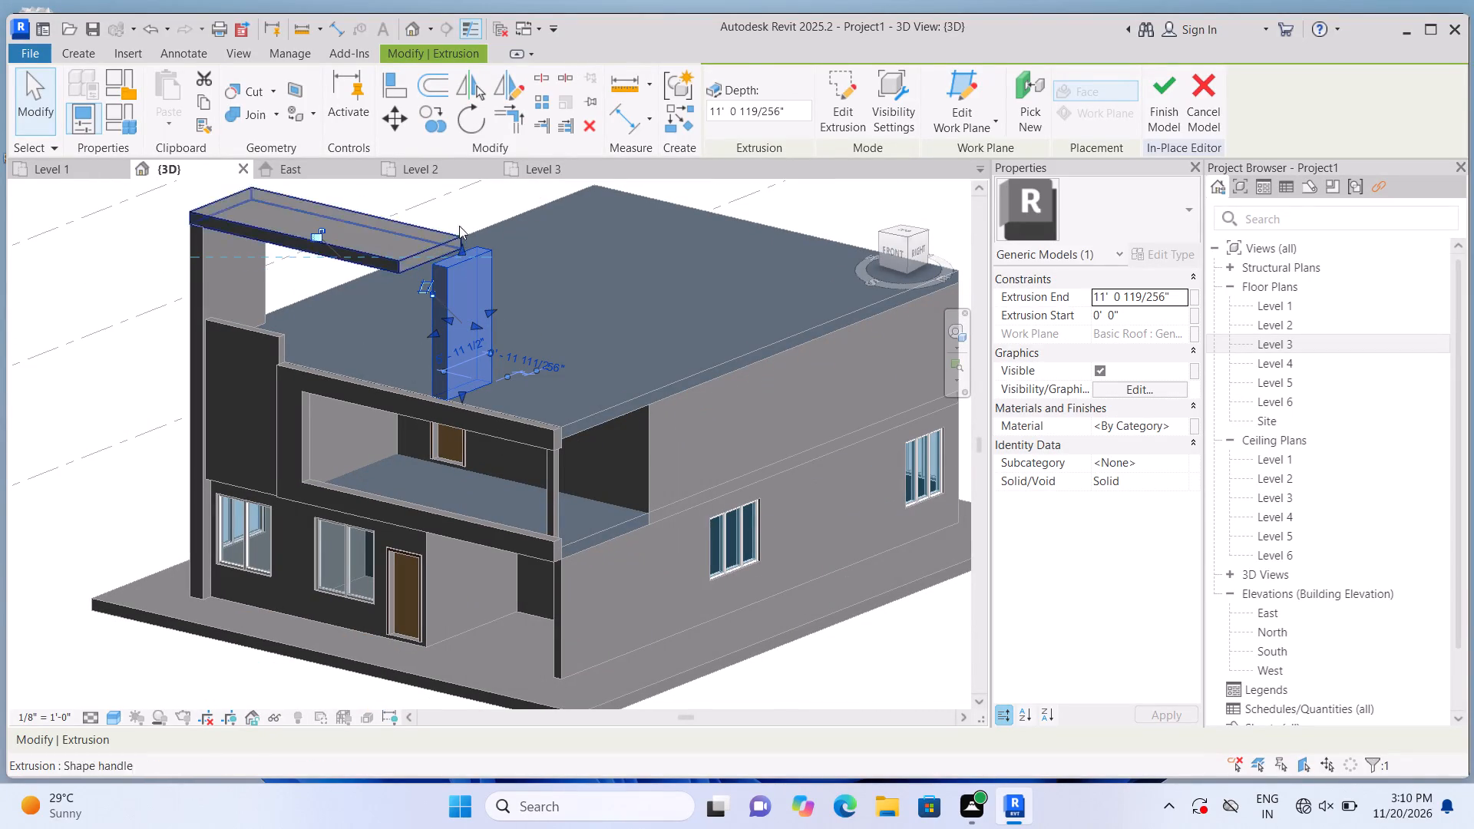
{"action": "left_click", "coordinate": [464, 203]}
Stretch the new pier's front face forward to align with the front edge of the top slab.
{"action": "scroll", "coordinate": [451, 216], "scroll_direction": "up", "scroll_amount": 2}
{"action": "left_click", "coordinate": [427, 280]}
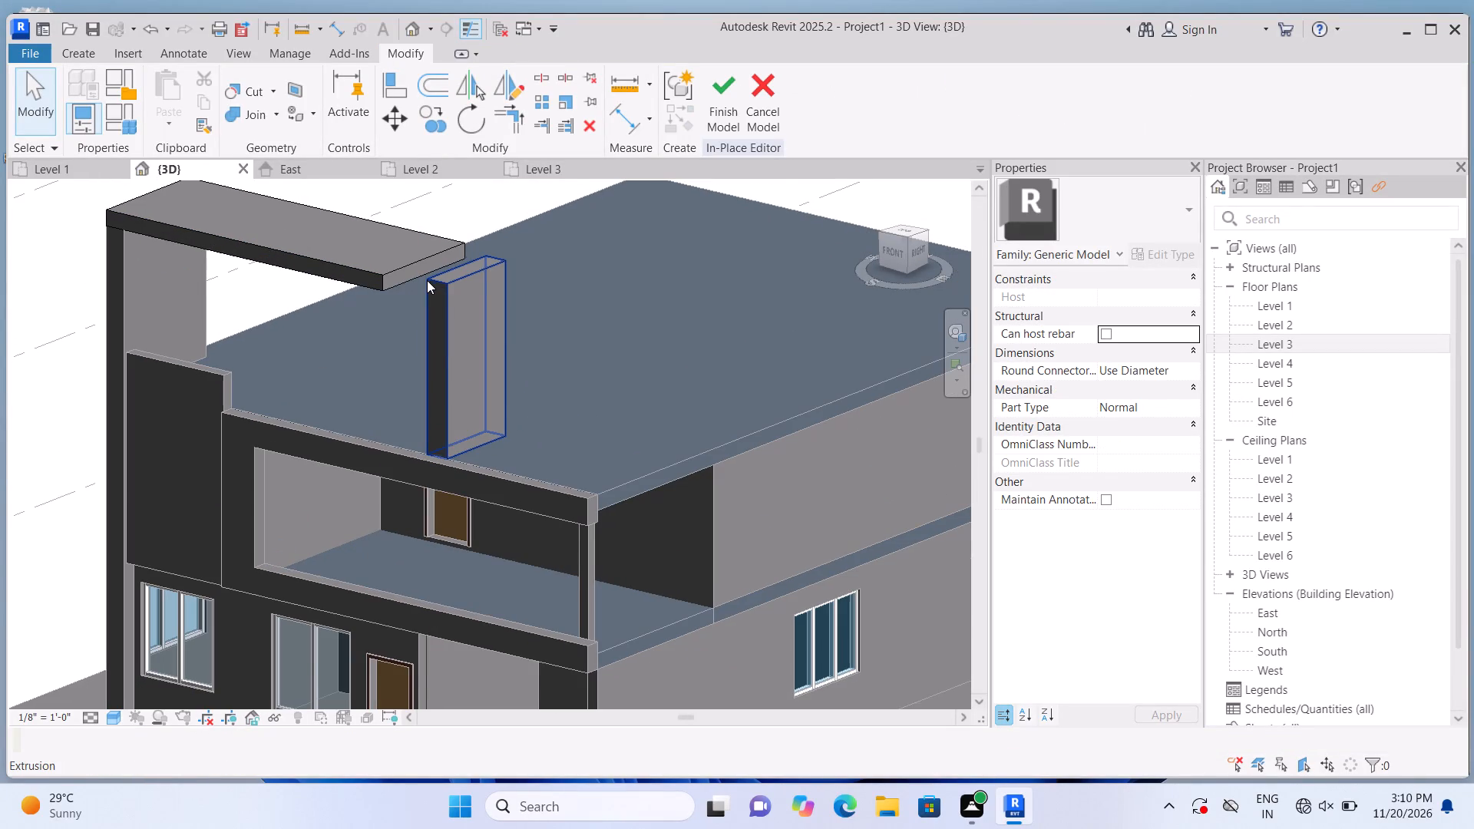
{"action": "scroll", "coordinate": [421, 360], "scroll_direction": "up", "scroll_amount": 1}
{"action": "left_click_drag", "start_coordinate": [434, 371], "coordinate": [429, 390]}
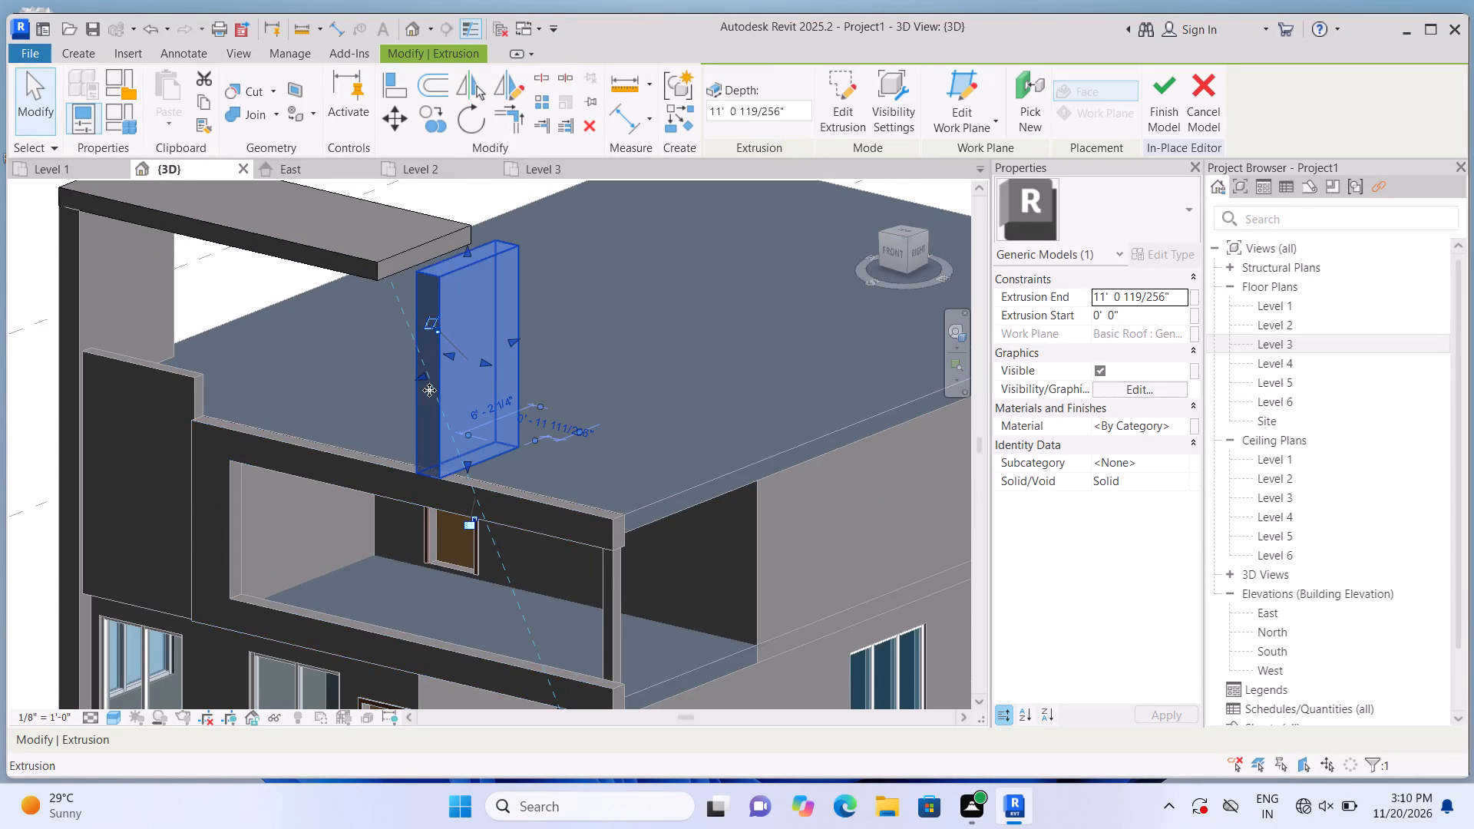
{"action": "scroll", "coordinate": [429, 390], "scroll_direction": "down", "scroll_amount": 1}
Stretch the free end of the top slab along the facade to the new rooftop pier.
{"action": "left_click", "coordinate": [396, 269]}
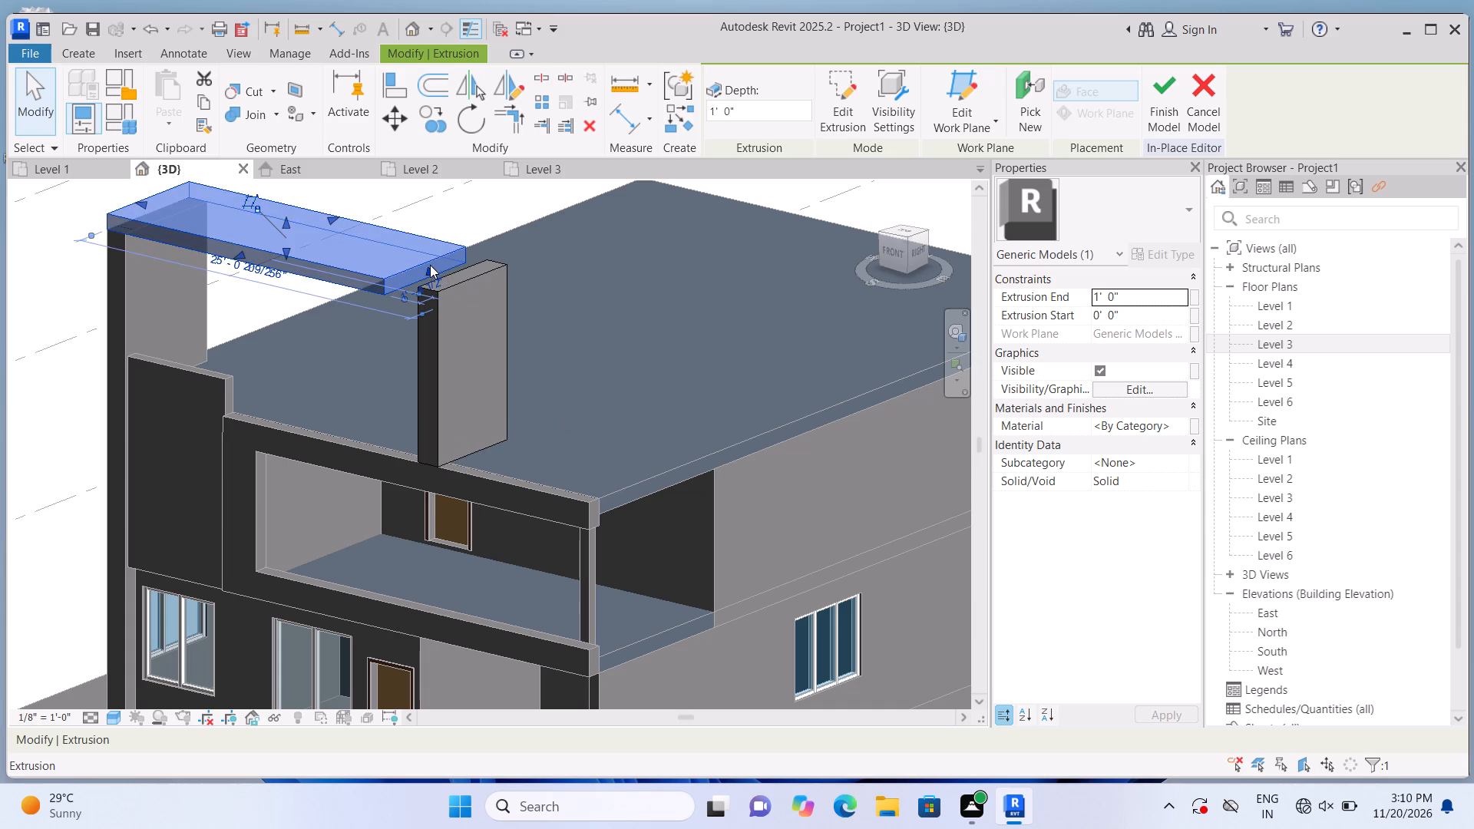
{"action": "left_click_drag", "start_coordinate": [428, 268], "coordinate": [464, 274]}
{"action": "key", "text": "Escape"}
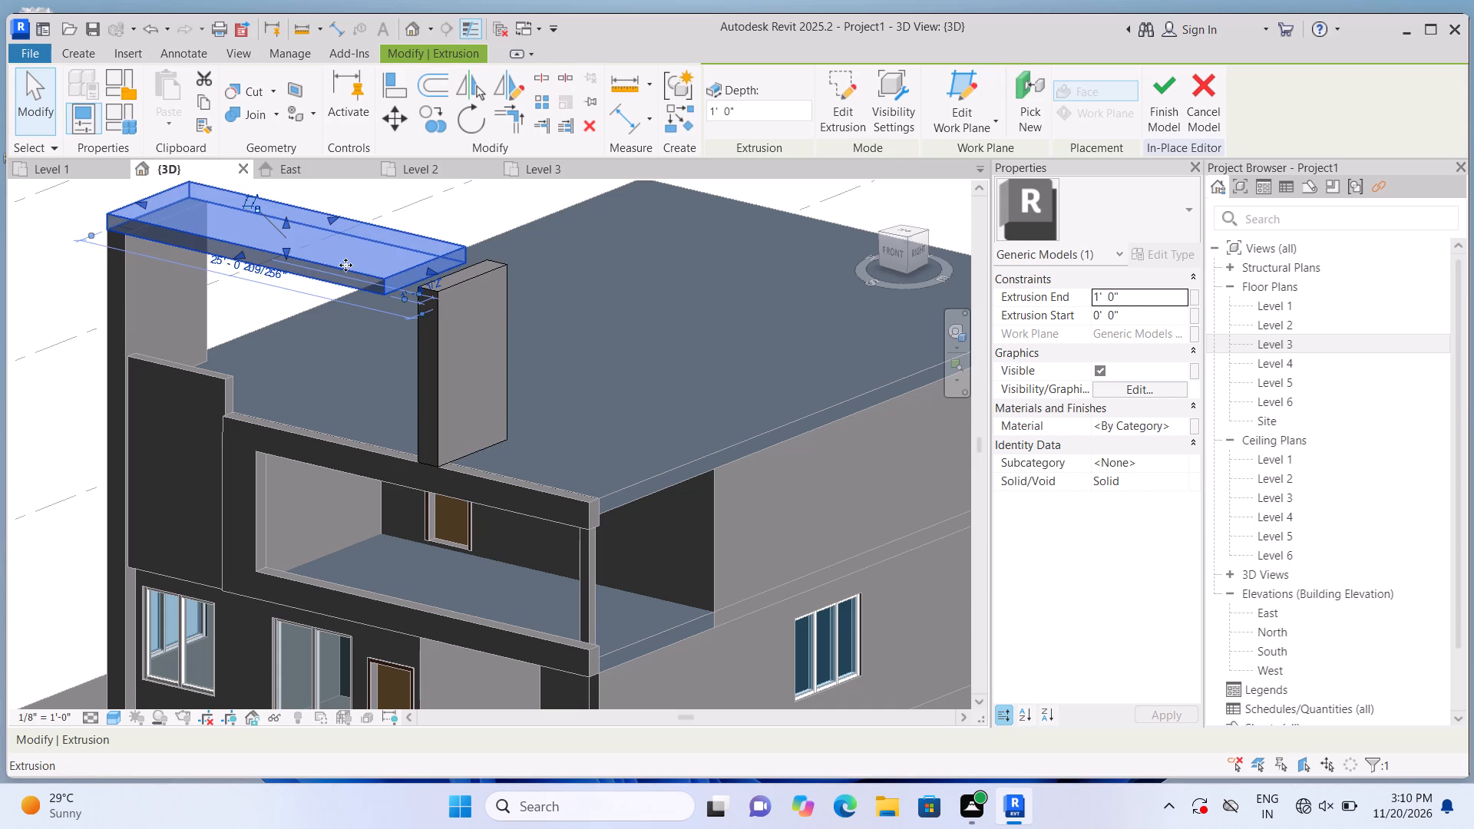
{"action": "scroll", "coordinate": [371, 263], "scroll_direction": "up", "scroll_amount": 1}
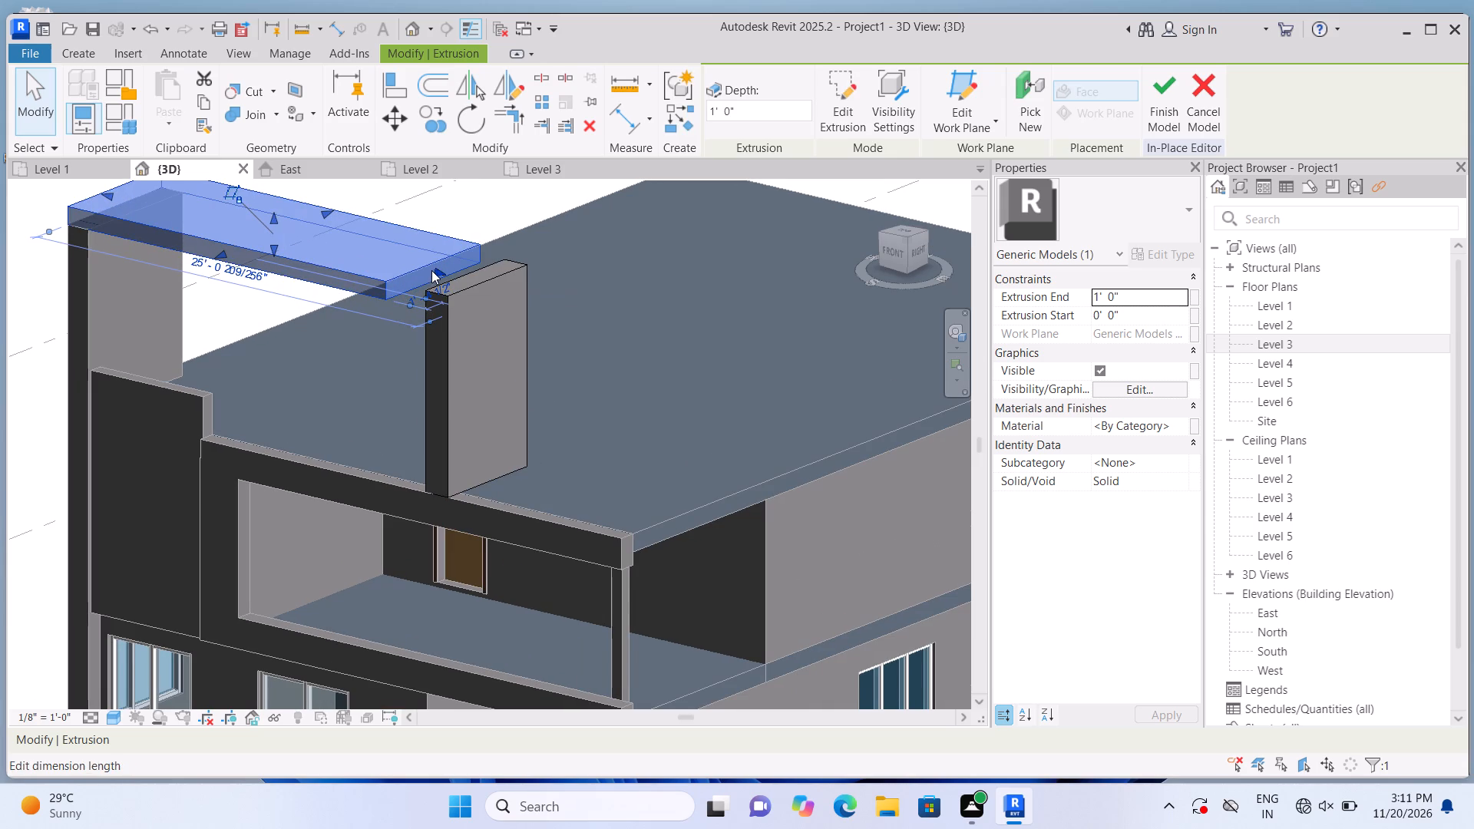
{"action": "left_click_drag", "start_coordinate": [434, 269], "coordinate": [480, 270]}
{"action": "scroll", "coordinate": [481, 270], "scroll_direction": "down", "scroll_amount": 2}
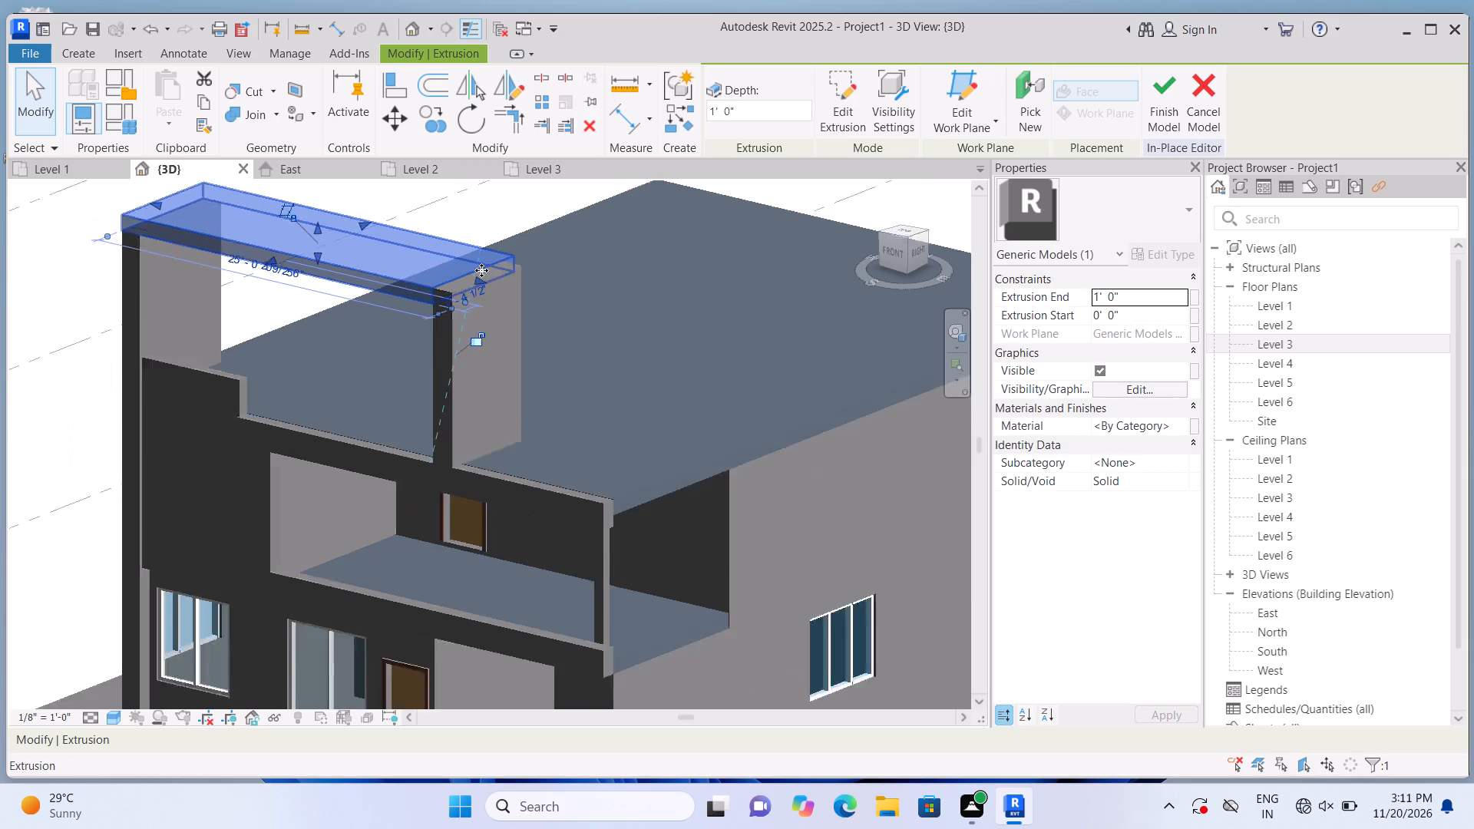
{"action": "scroll", "coordinate": [481, 270], "scroll_direction": "down", "scroll_amount": 3}
{"action": "left_click", "coordinate": [214, 291]}
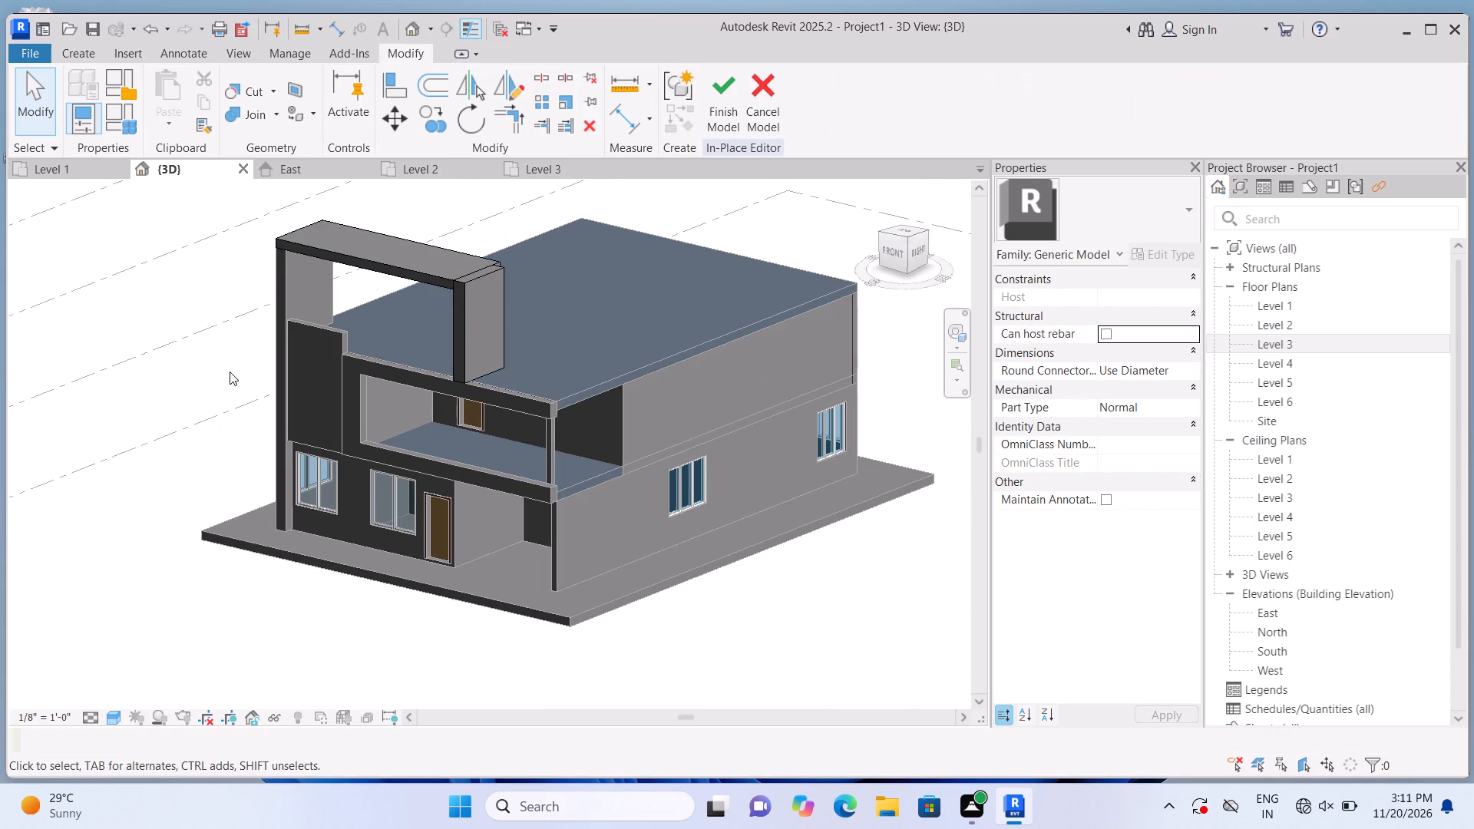
Lower the top of the new rooftop pier to the top slab's underside, an extrusion depth of about 10'-0".
{"action": "scroll", "coordinate": [398, 216], "scroll_direction": "up", "scroll_amount": 2}
{"action": "left_click", "coordinate": [504, 326]}
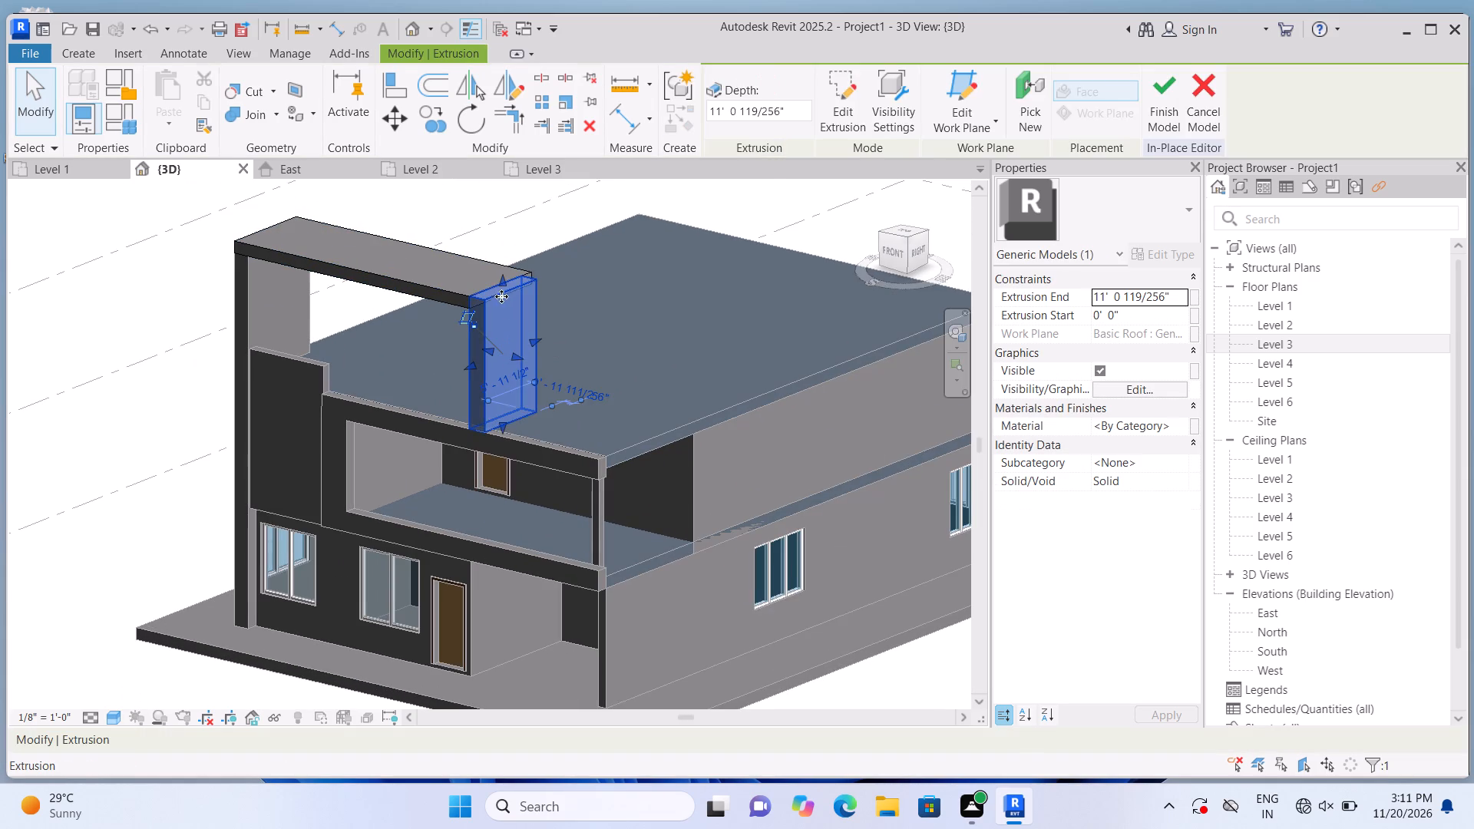
{"action": "left_click_drag", "start_coordinate": [501, 276], "coordinate": [501, 294]}
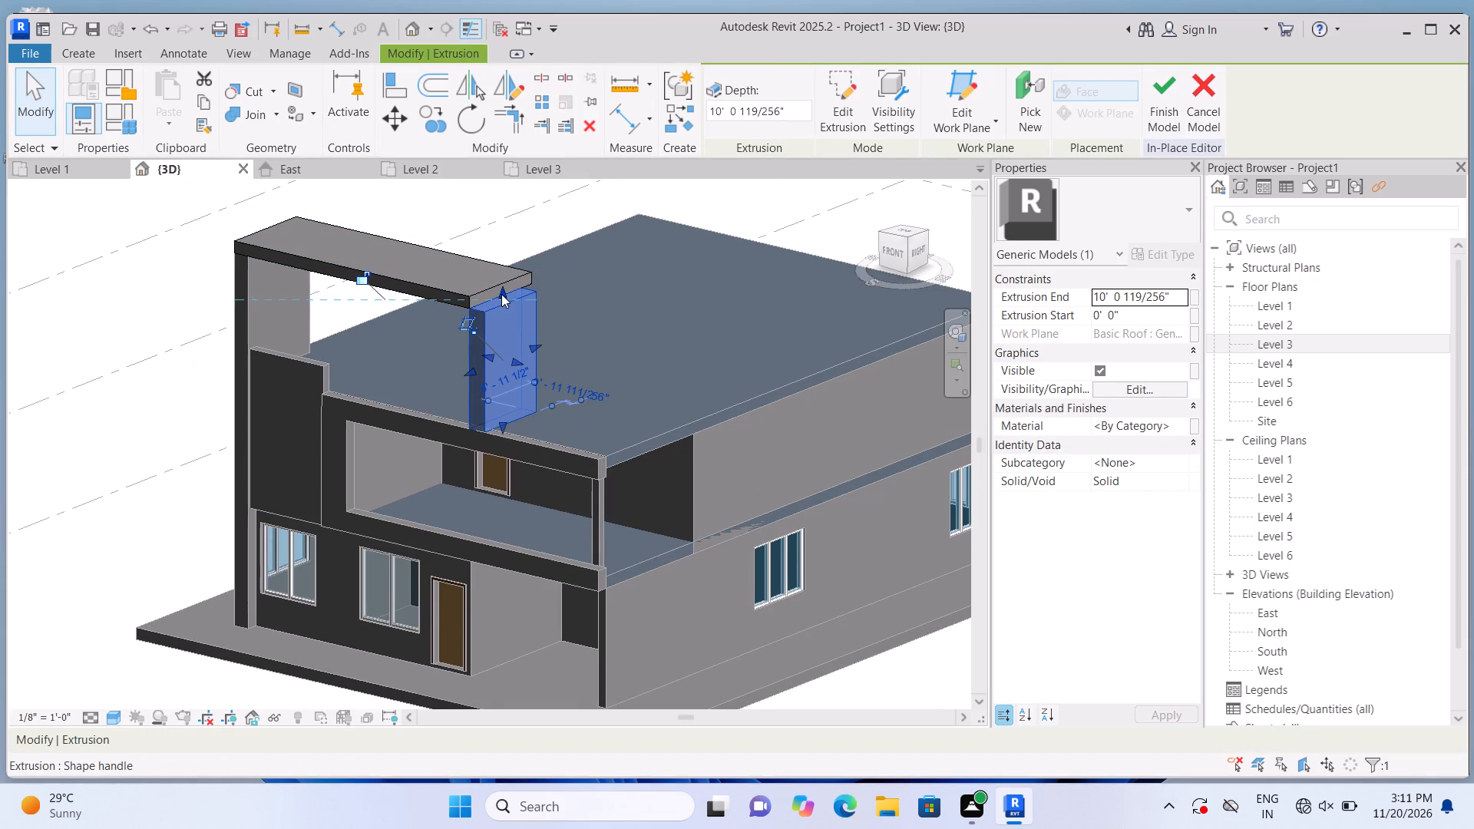
{"action": "scroll", "coordinate": [500, 294], "scroll_direction": "up", "scroll_amount": 1}
{"action": "left_click", "coordinate": [506, 213]}
{"action": "left_click", "coordinate": [504, 316]}
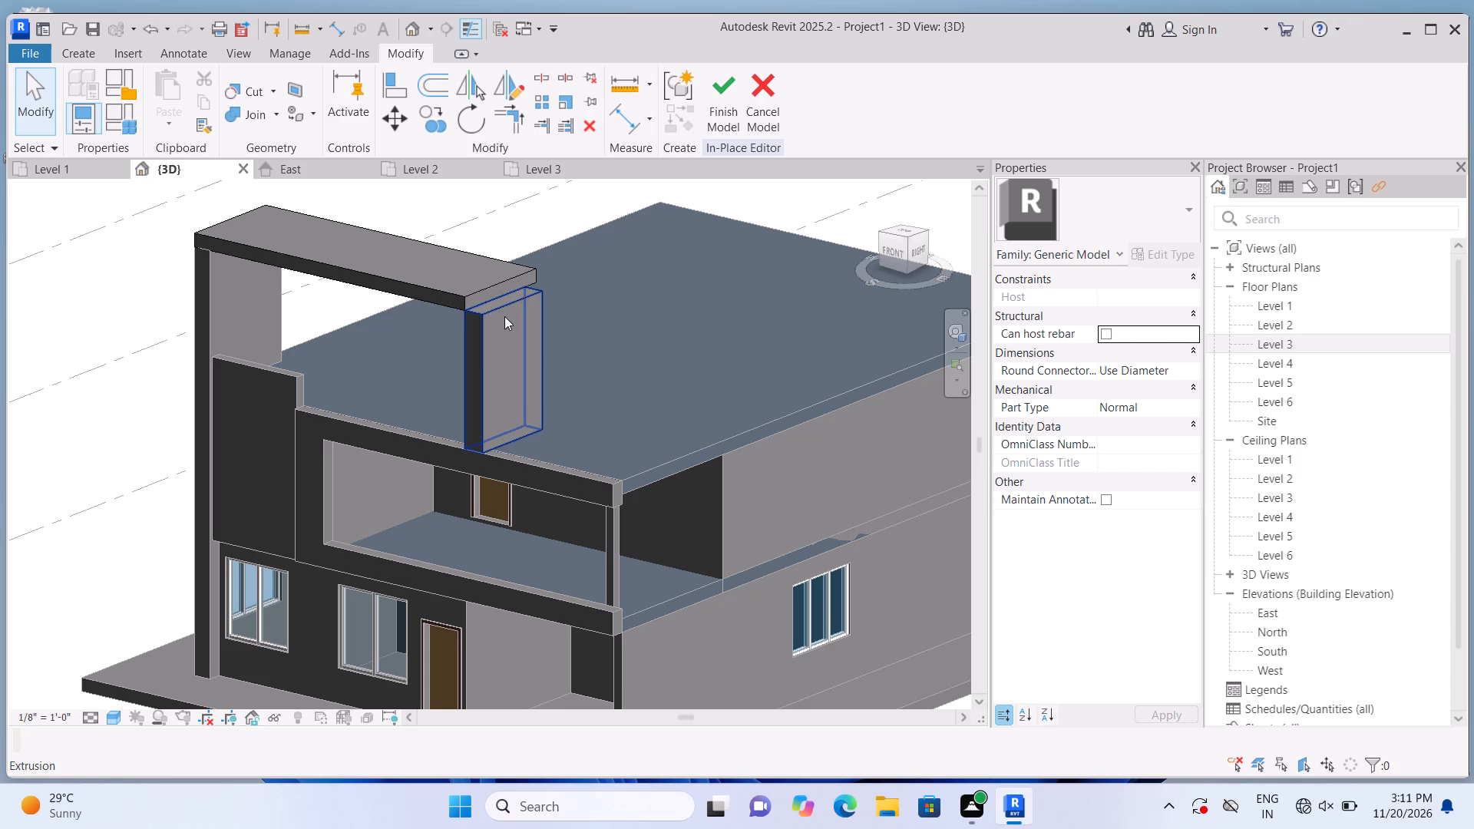
{"action": "left_click_drag", "start_coordinate": [503, 290], "coordinate": [504, 305]}
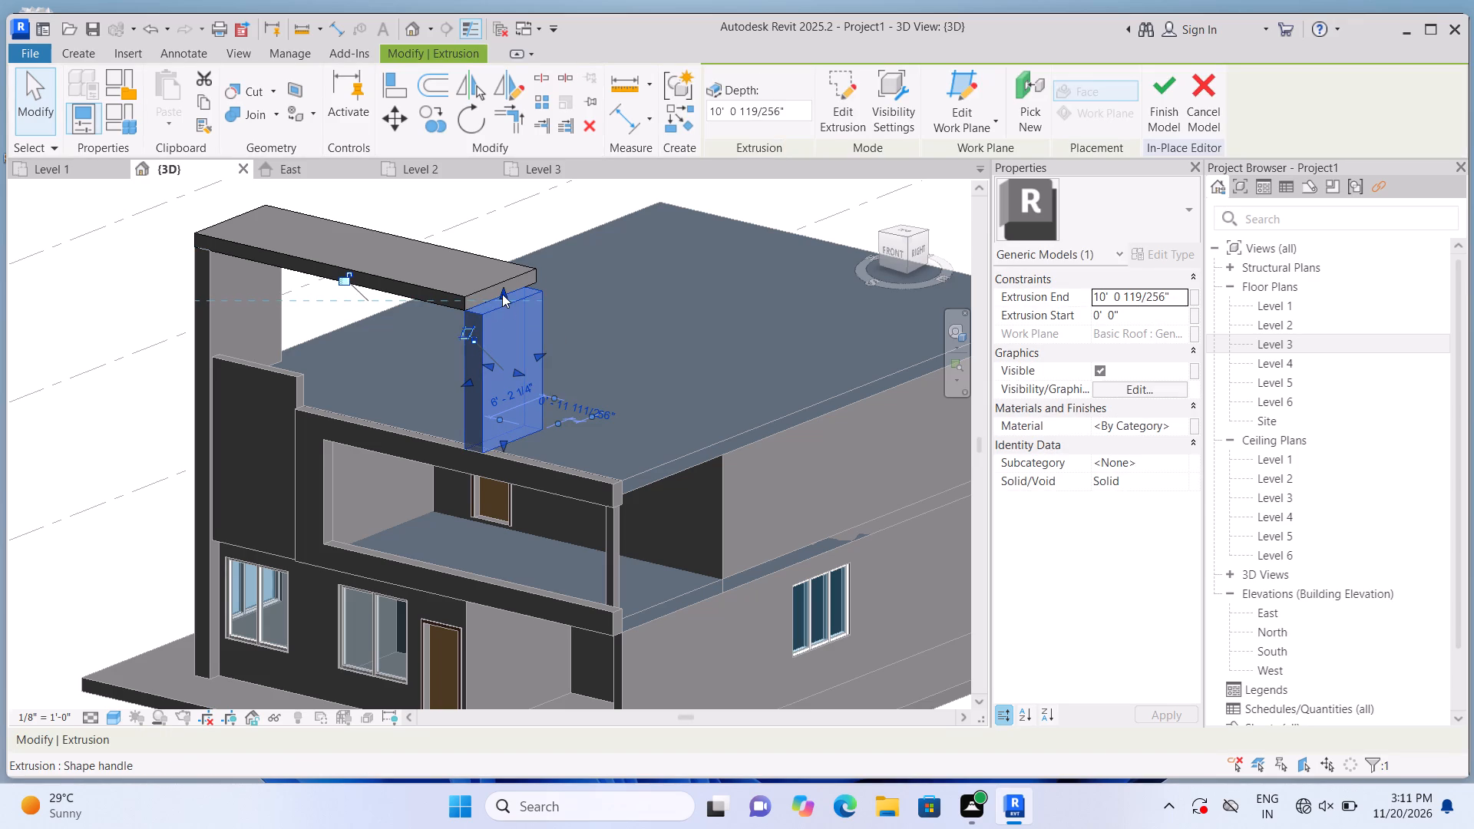
{"action": "left_click_drag", "start_coordinate": [501, 292], "coordinate": [501, 304]}
{"action": "left_click", "coordinate": [505, 227]}
Stretch the end of the top slab to line up with the outer face of the new rooftop pier.
{"action": "left_click", "coordinate": [476, 276]}
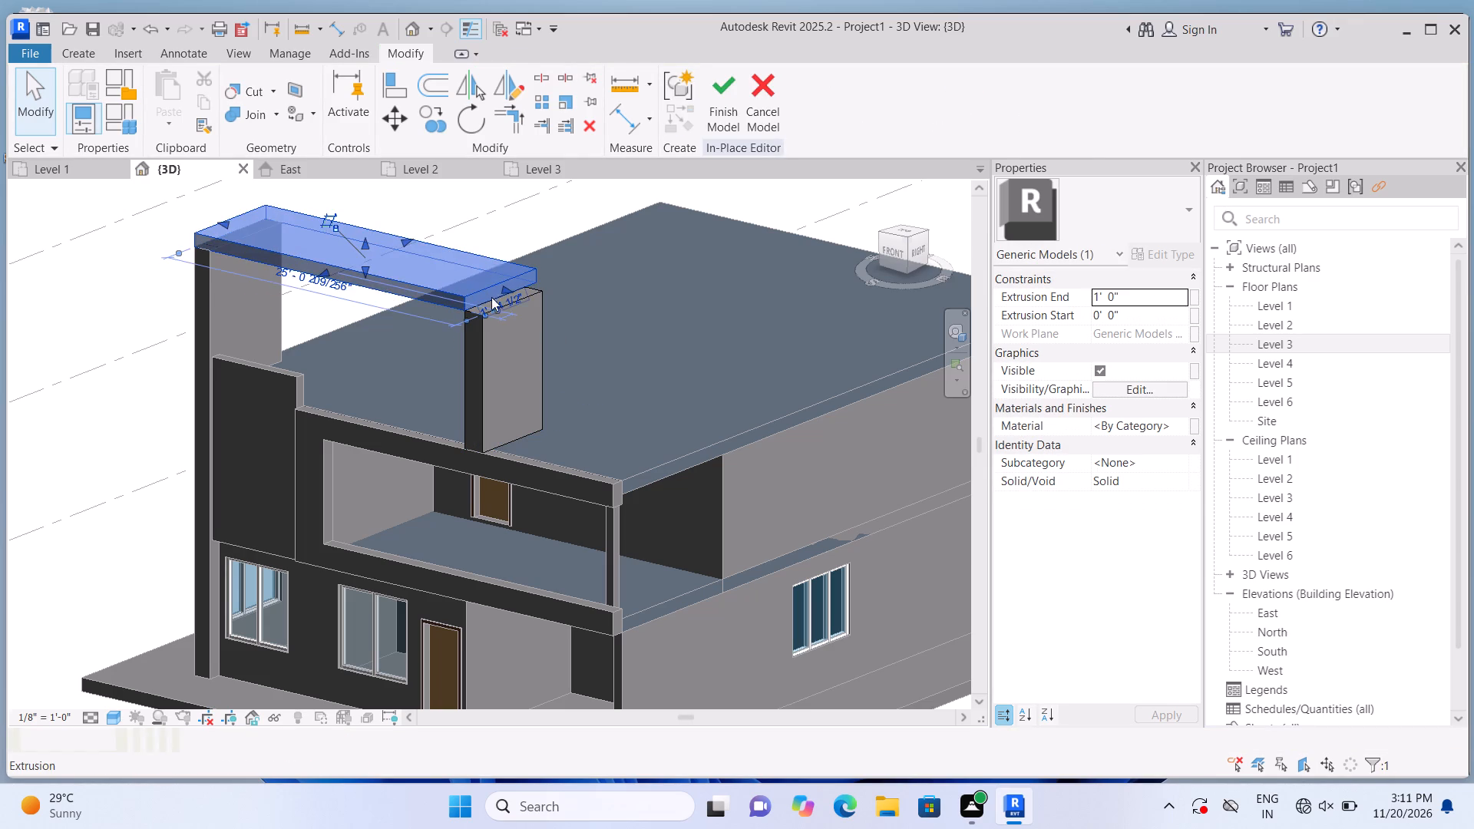
{"action": "left_click_drag", "start_coordinate": [506, 286], "coordinate": [520, 291]}
{"action": "scroll", "coordinate": [497, 289], "scroll_direction": "up", "scroll_amount": 3}
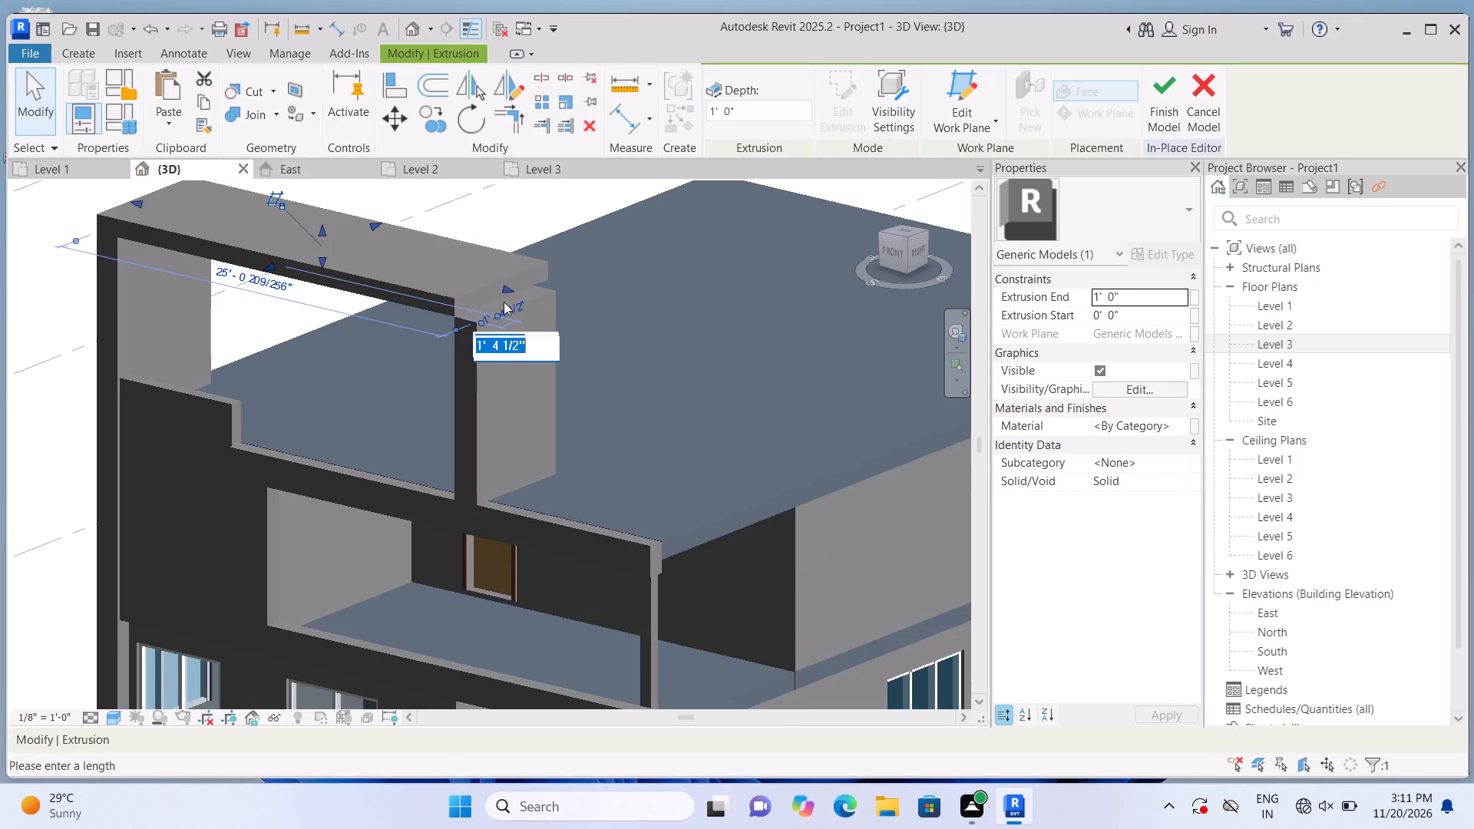
{"action": "scroll", "coordinate": [504, 302], "scroll_direction": "up", "scroll_amount": 2}
{"action": "left_click_drag", "start_coordinate": [505, 278], "coordinate": [536, 298]}
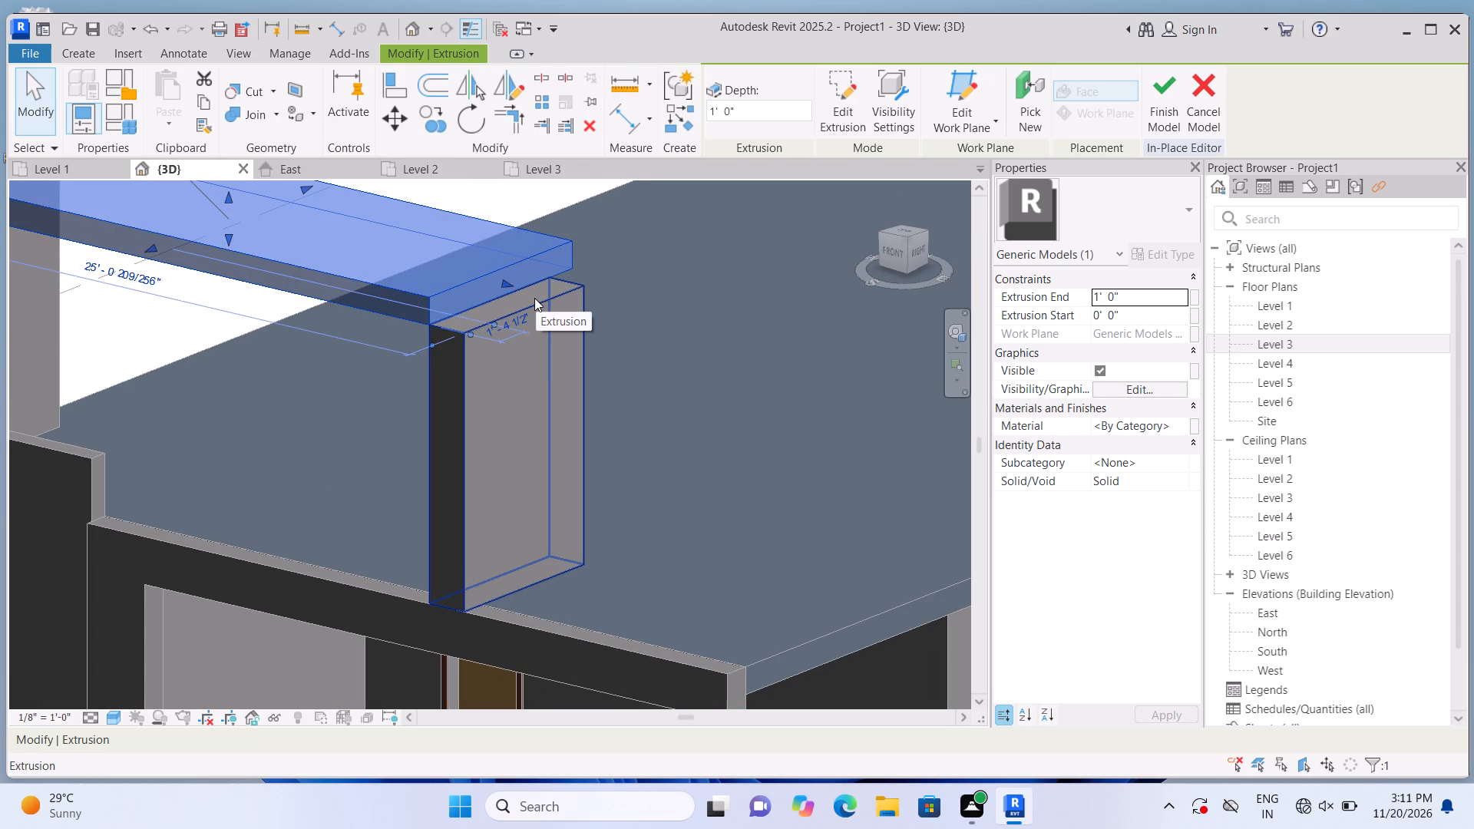
{"action": "scroll", "coordinate": [534, 298], "scroll_direction": "down", "scroll_amount": 3}
{"action": "scroll", "coordinate": [516, 292], "scroll_direction": "up", "scroll_amount": 3}
{"action": "left_click_drag", "start_coordinate": [514, 282], "coordinate": [542, 297]}
{"action": "scroll", "coordinate": [540, 298], "scroll_direction": "down", "scroll_amount": 6}
{"action": "left_click", "coordinate": [527, 198]}
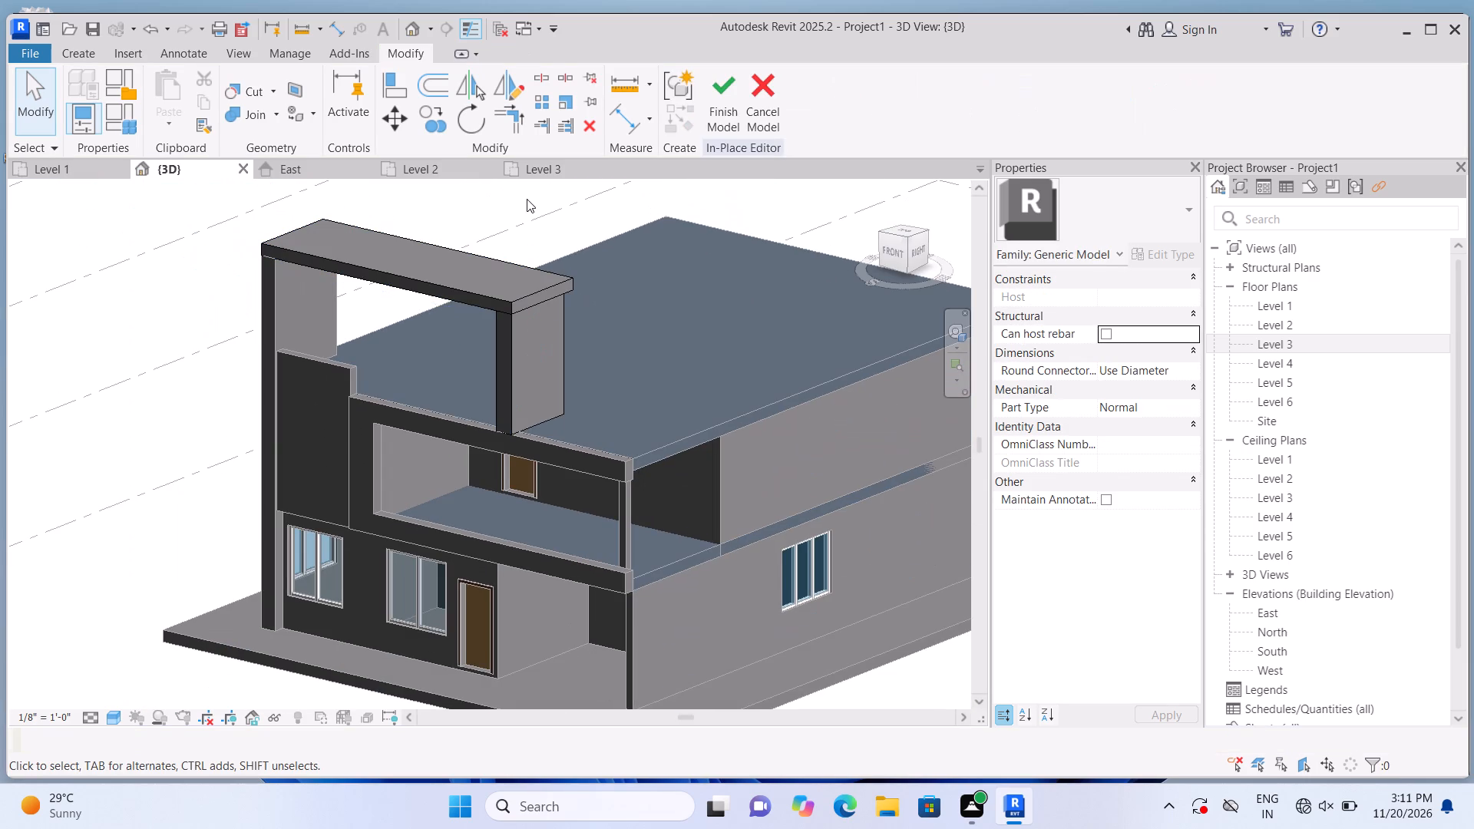
Examine the rooftop frame's corners and the building's overall front and side appearance.
{"action": "scroll", "coordinate": [0, 238], "scroll_direction": "up", "scroll_amount": 2}
{"action": "scroll", "coordinate": [250, 239], "scroll_direction": "up", "scroll_amount": 7}
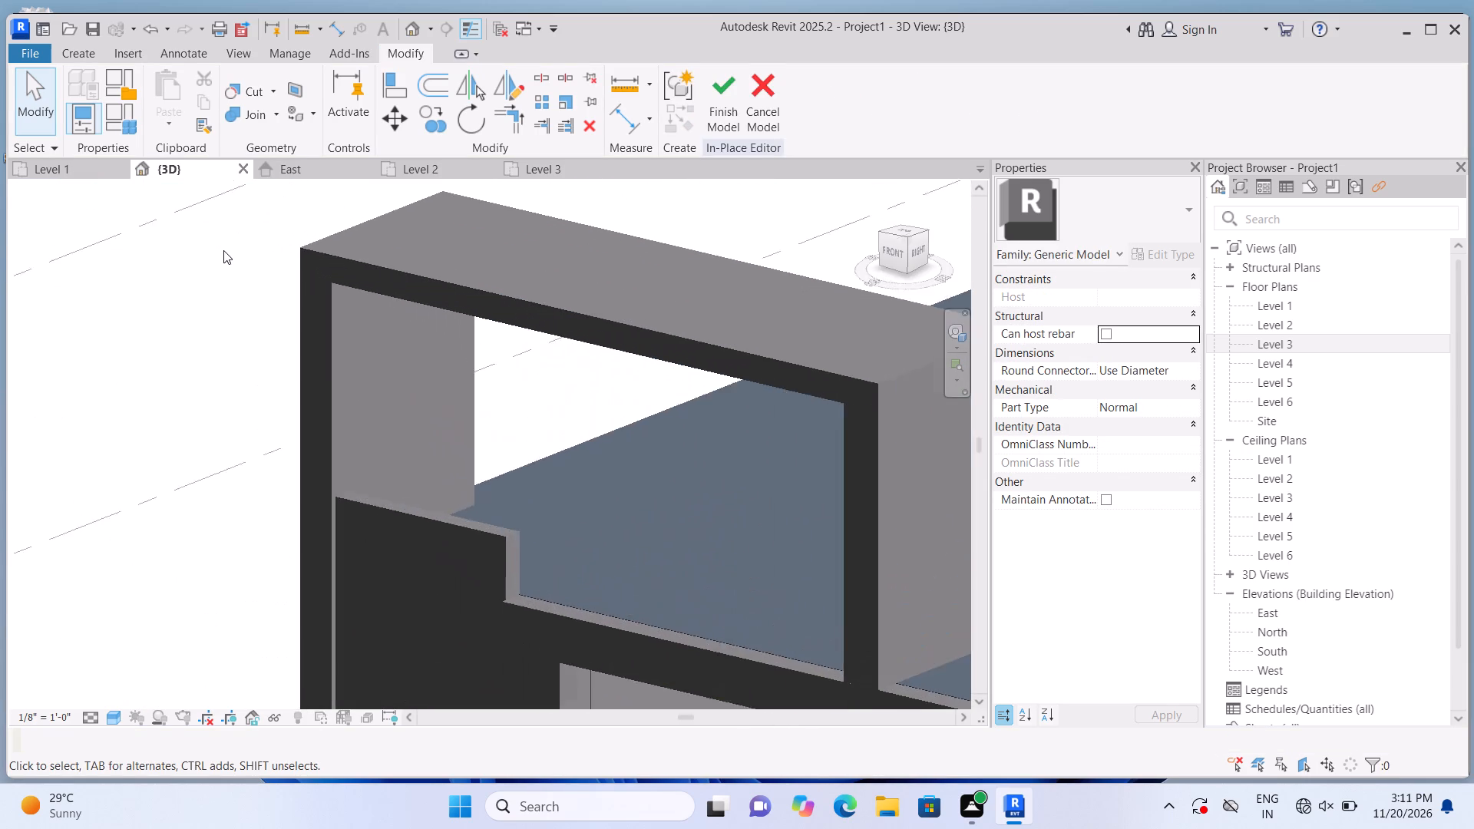
{"action": "left_click", "coordinate": [237, 319]}
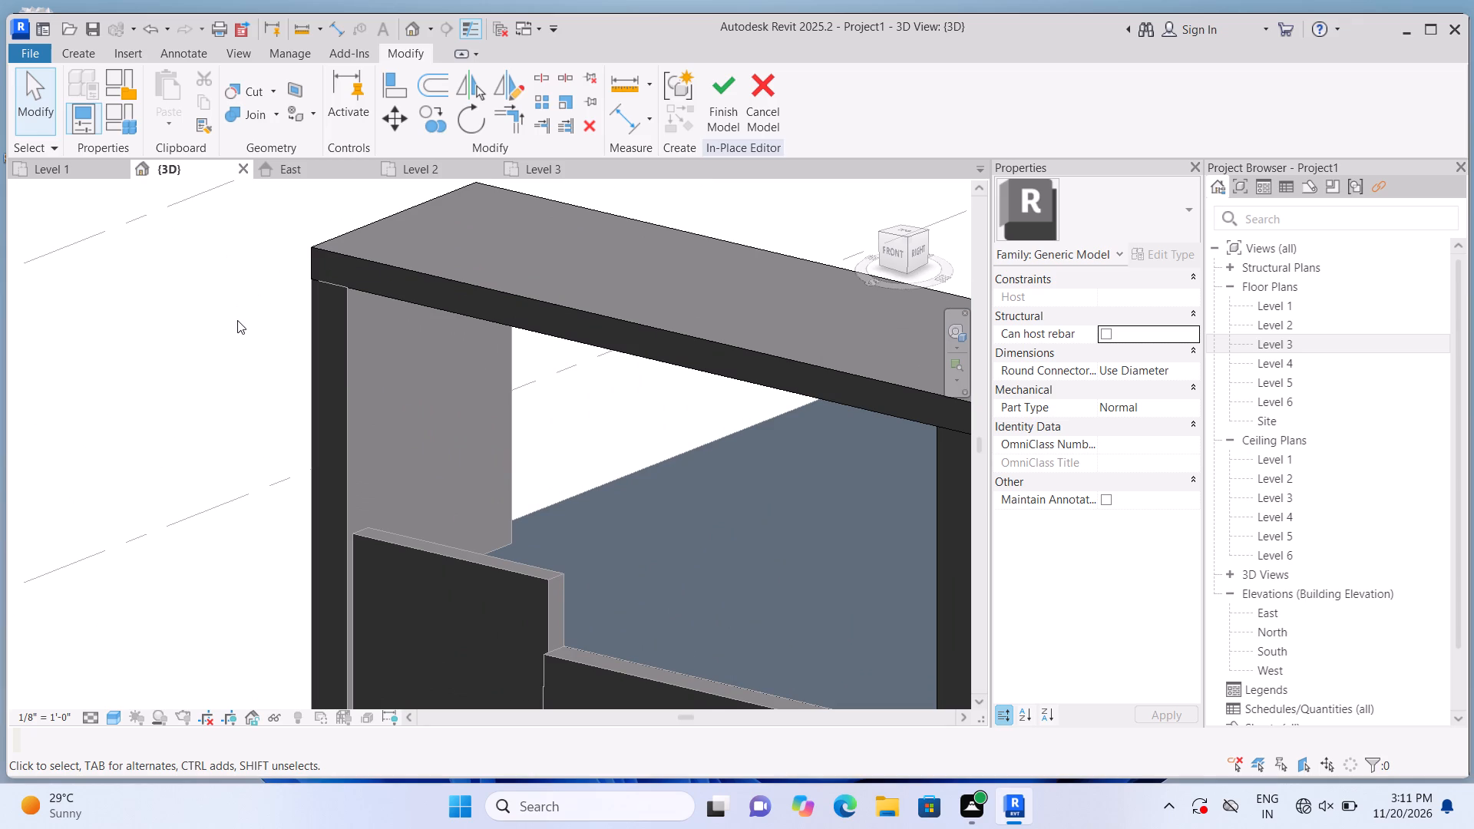
{"action": "scroll", "coordinate": [235, 320], "scroll_direction": "down", "scroll_amount": 10}
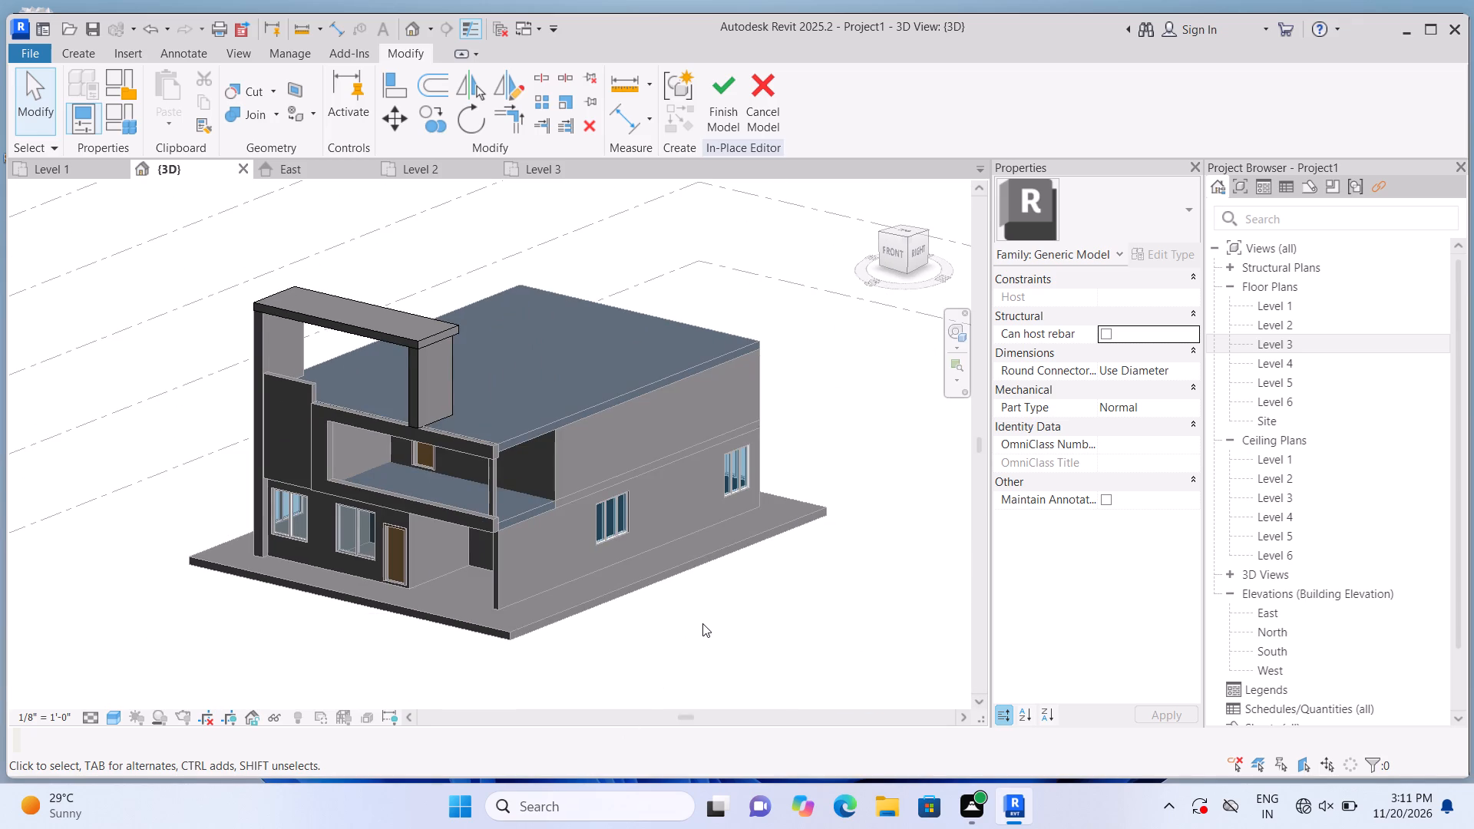
{"action": "middle_click", "coordinate": [519, 662], "text": "shift"}
{"action": "middle_click_drag", "start_coordinate": [519, 663], "coordinate": [368, 704], "text": "shift"}
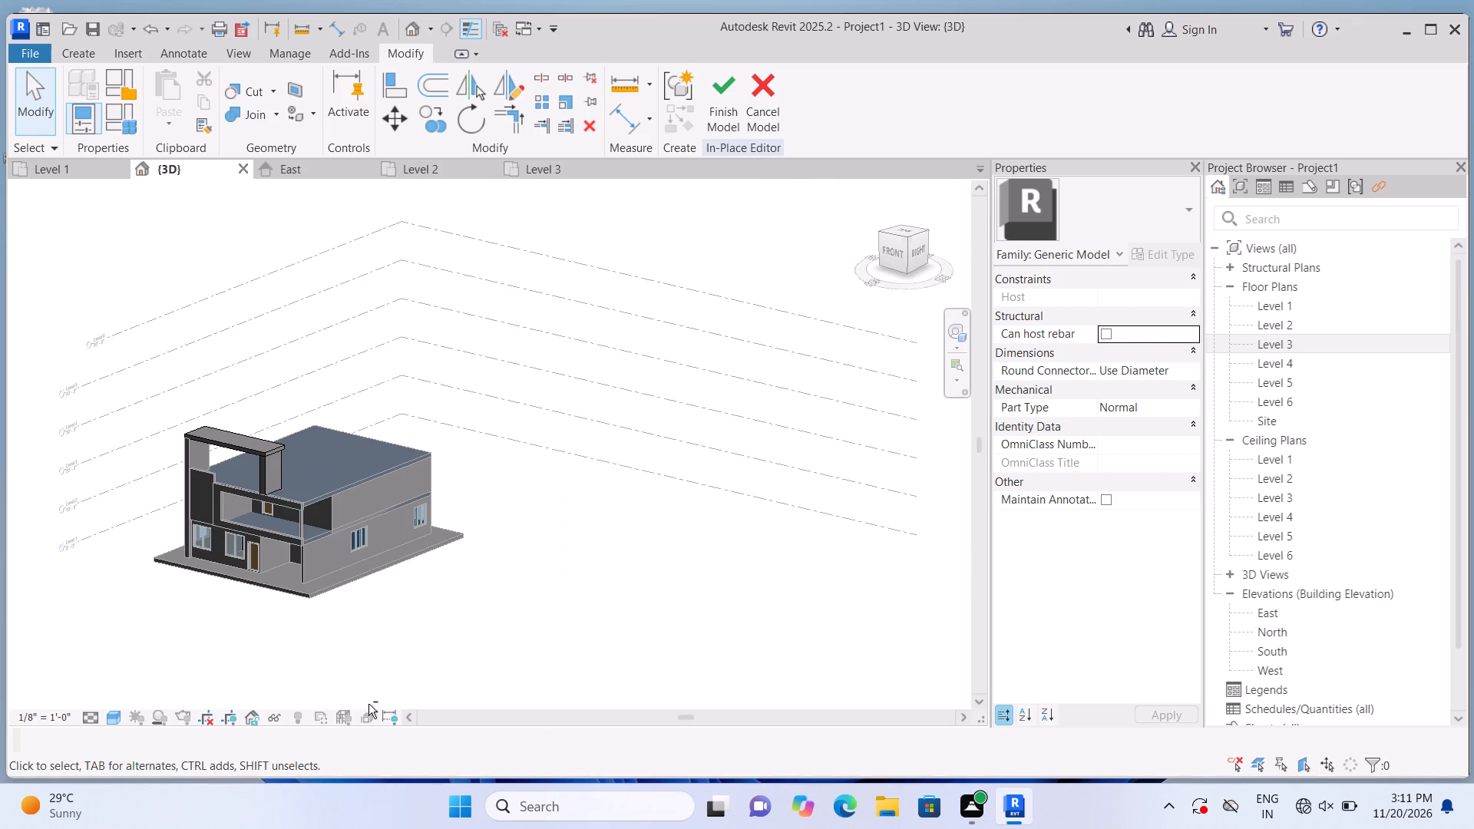
{"action": "middle_click_drag", "start_coordinate": [368, 704], "coordinate": [312, 695], "text": "shift"}
{"action": "scroll", "coordinate": [233, 593], "scroll_direction": "up", "scroll_amount": 7}
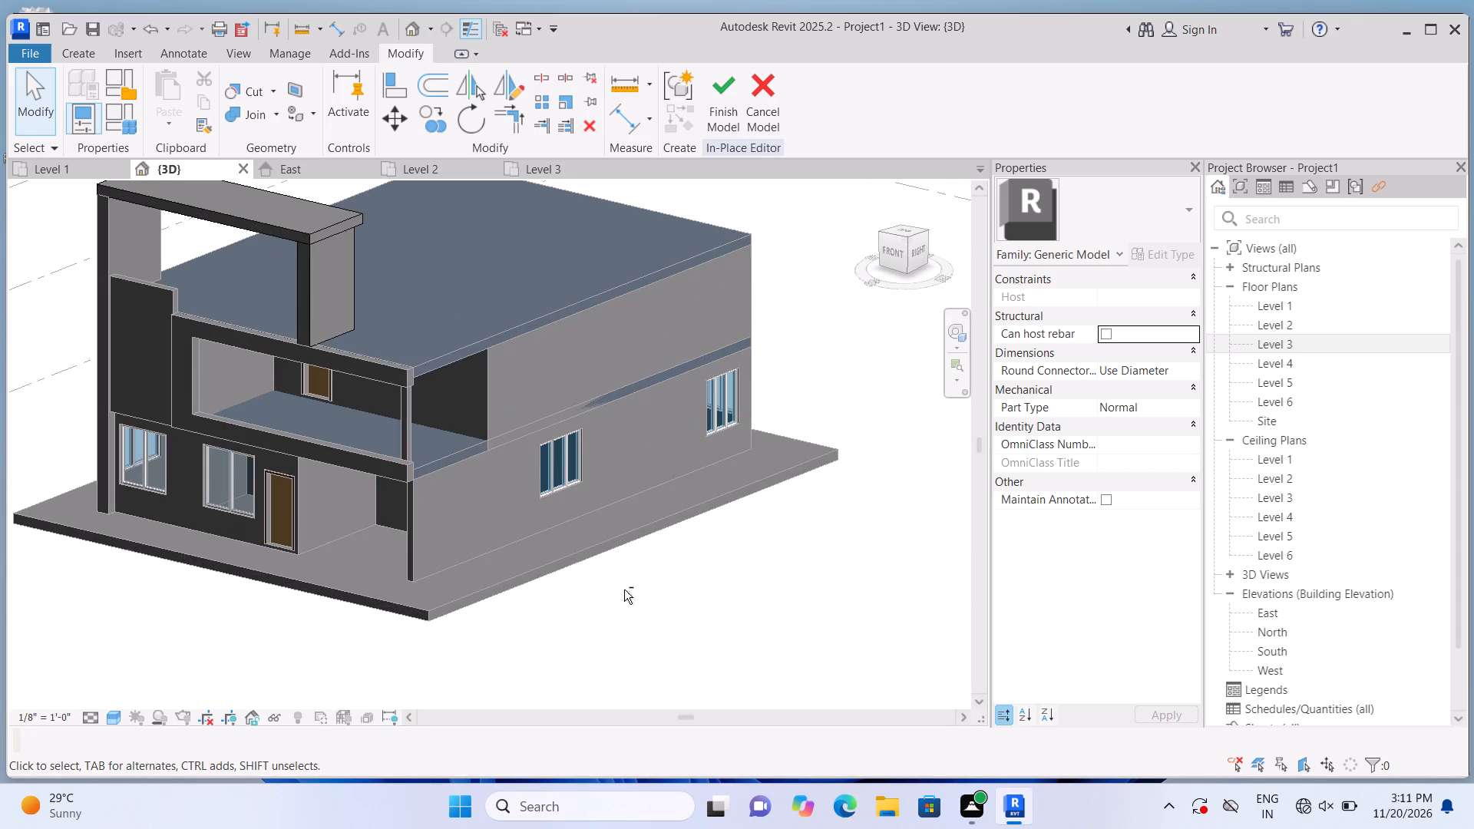
Check the building from behind and finish the in-place edit of the rooftop pier and top slab.
{"action": "middle_click_drag", "start_coordinate": [614, 591], "coordinate": [260, 594], "text": "shift"}
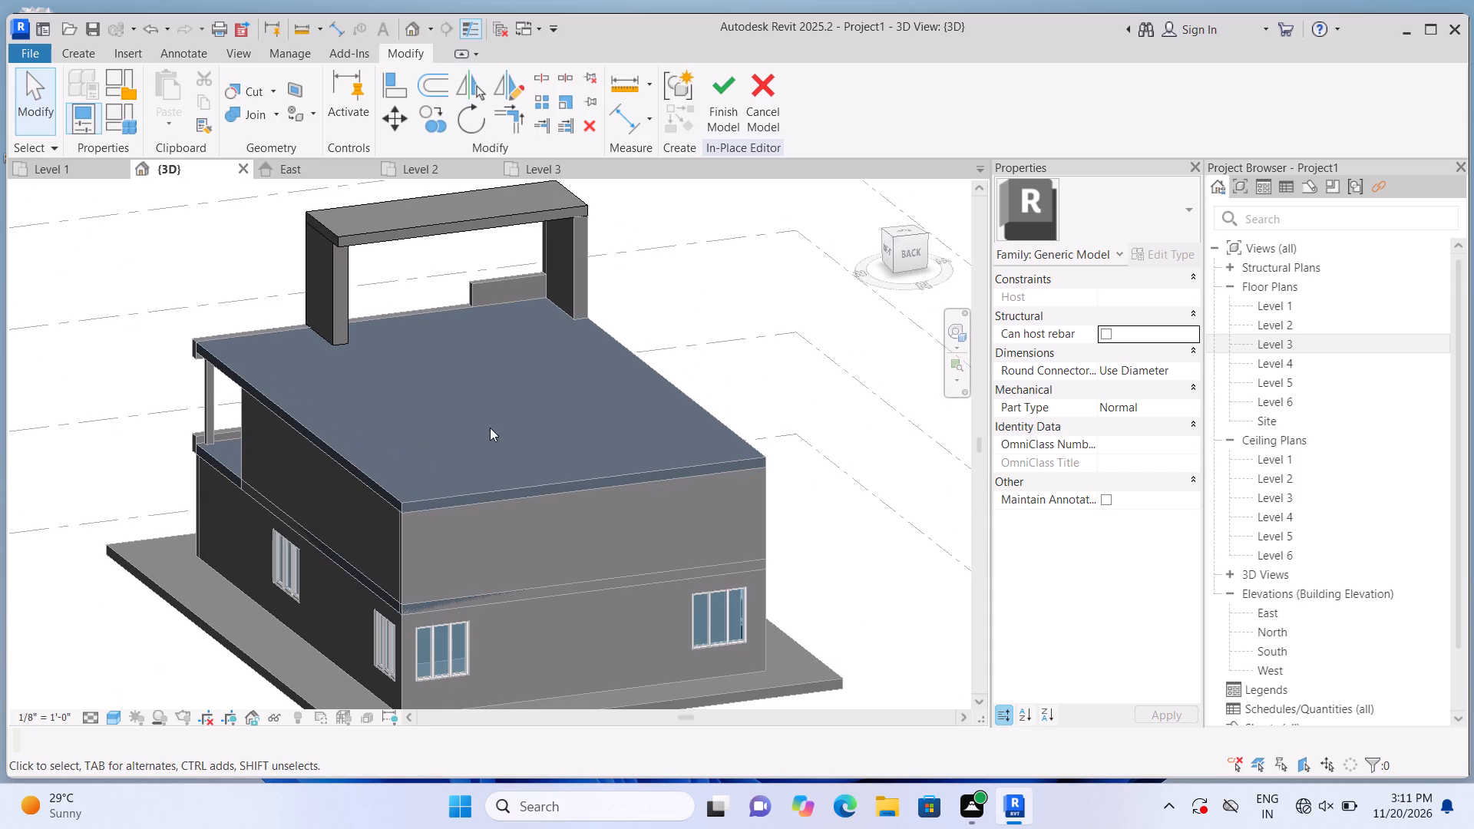
{"action": "middle_click_drag", "start_coordinate": [421, 431], "coordinate": [450, 437], "text": "shift"}
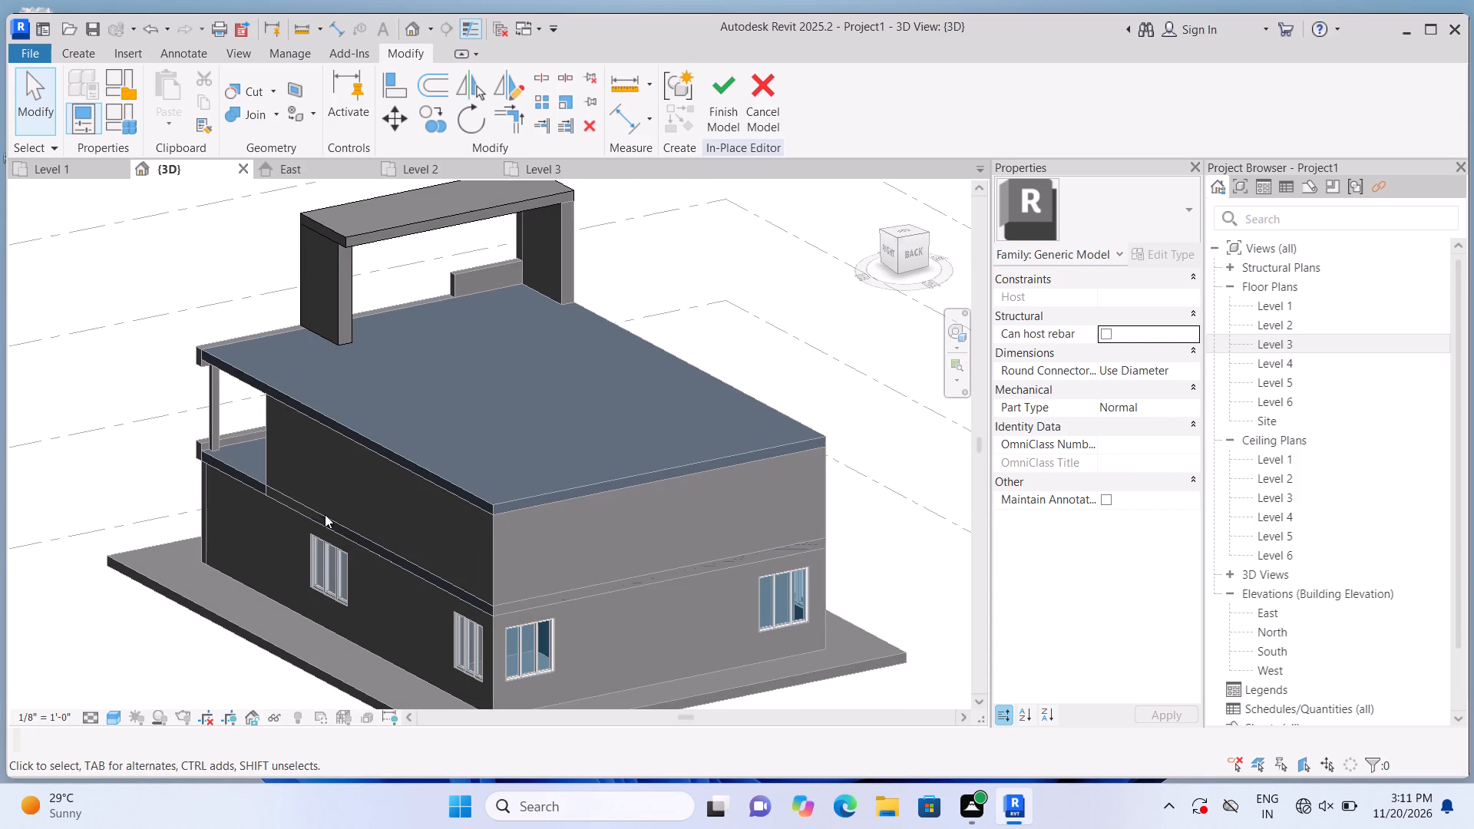
{"action": "scroll", "coordinate": [505, 333], "scroll_direction": "down", "scroll_amount": 3}
{"action": "scroll", "coordinate": [451, 180], "scroll_direction": "up", "scroll_amount": 3}
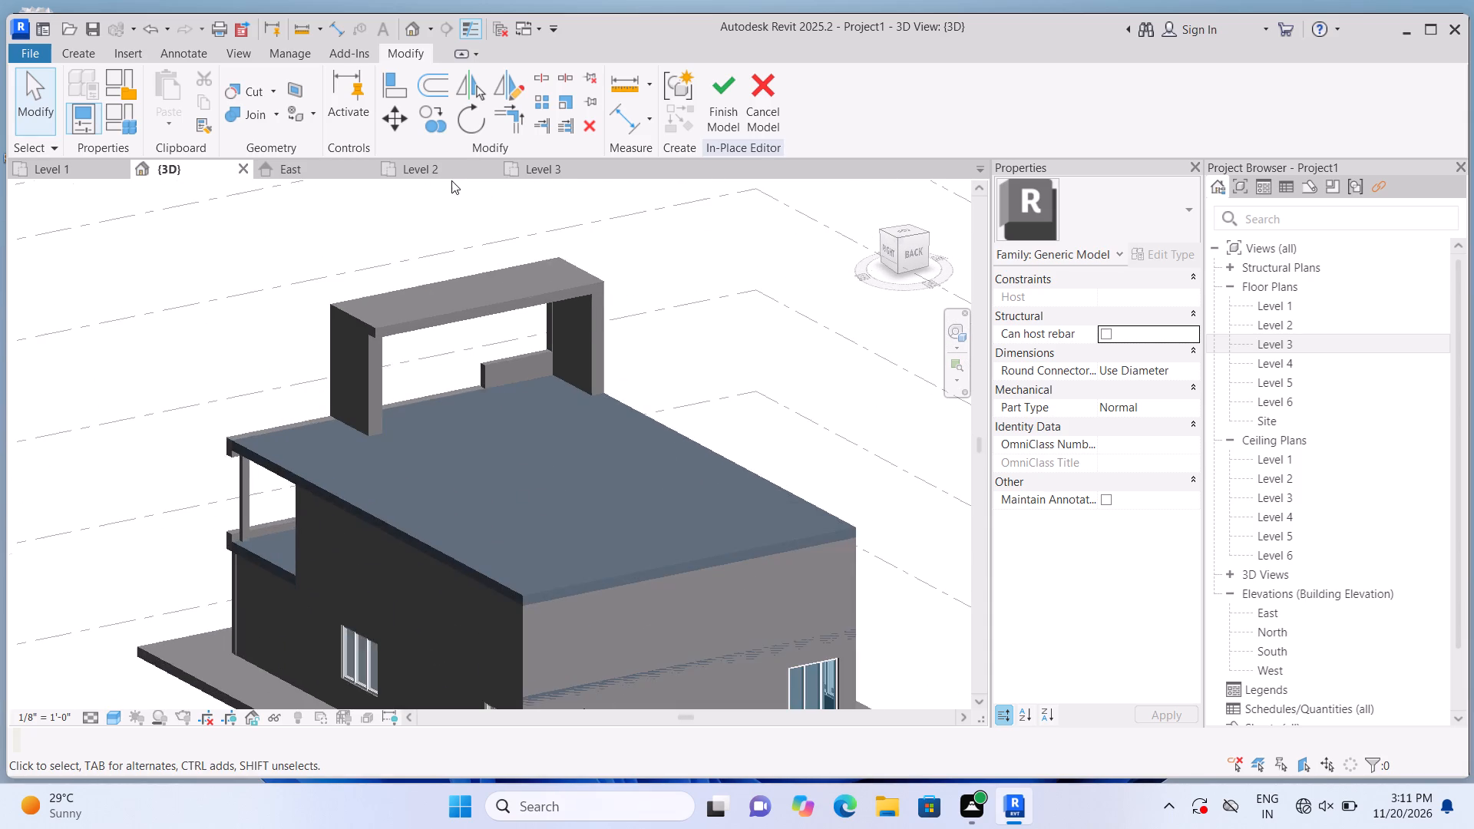
{"action": "left_click", "coordinate": [725, 117]}
Extend the rear face of the new rooftop pier in small increments towards the top slab's rear edge.
{"action": "scroll", "coordinate": [486, 373], "scroll_direction": "up", "scroll_amount": 3}
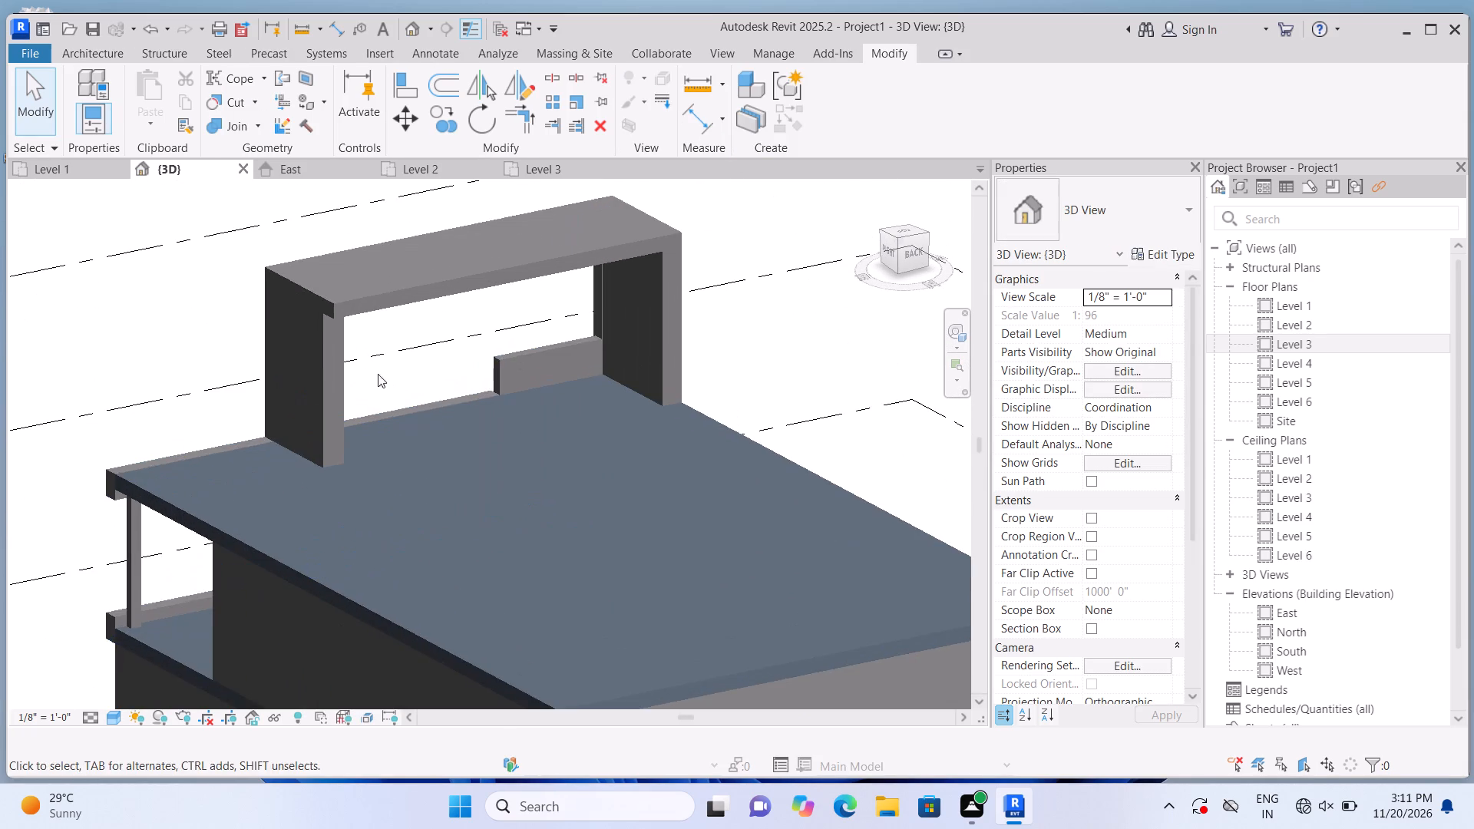
{"action": "left_click", "coordinate": [328, 363]}
{"action": "scroll", "coordinate": [327, 363], "scroll_direction": "up", "scroll_amount": 2}
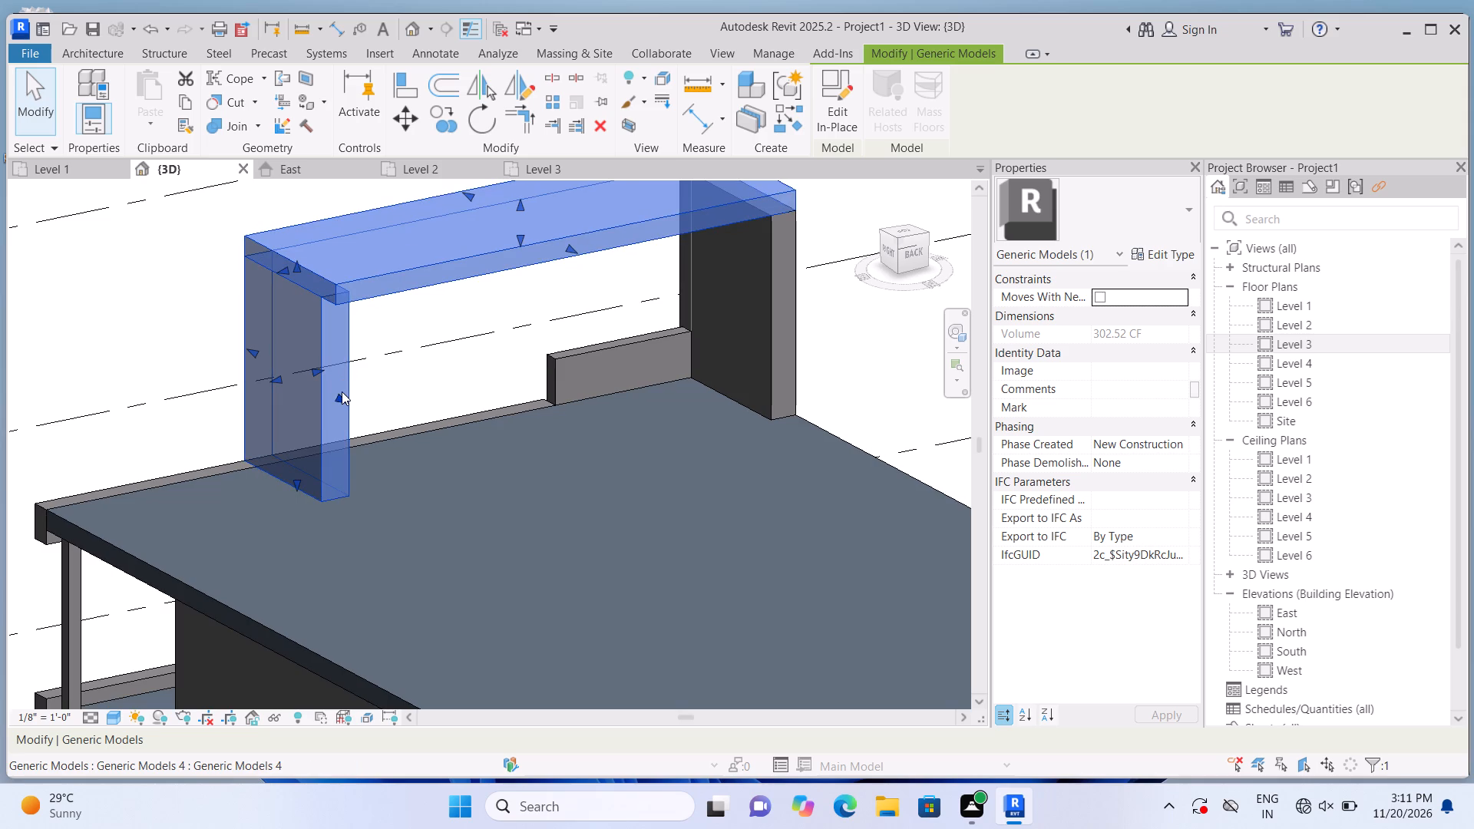
{"action": "left_click", "coordinate": [339, 398]}
{"action": "left_click", "coordinate": [339, 398]}
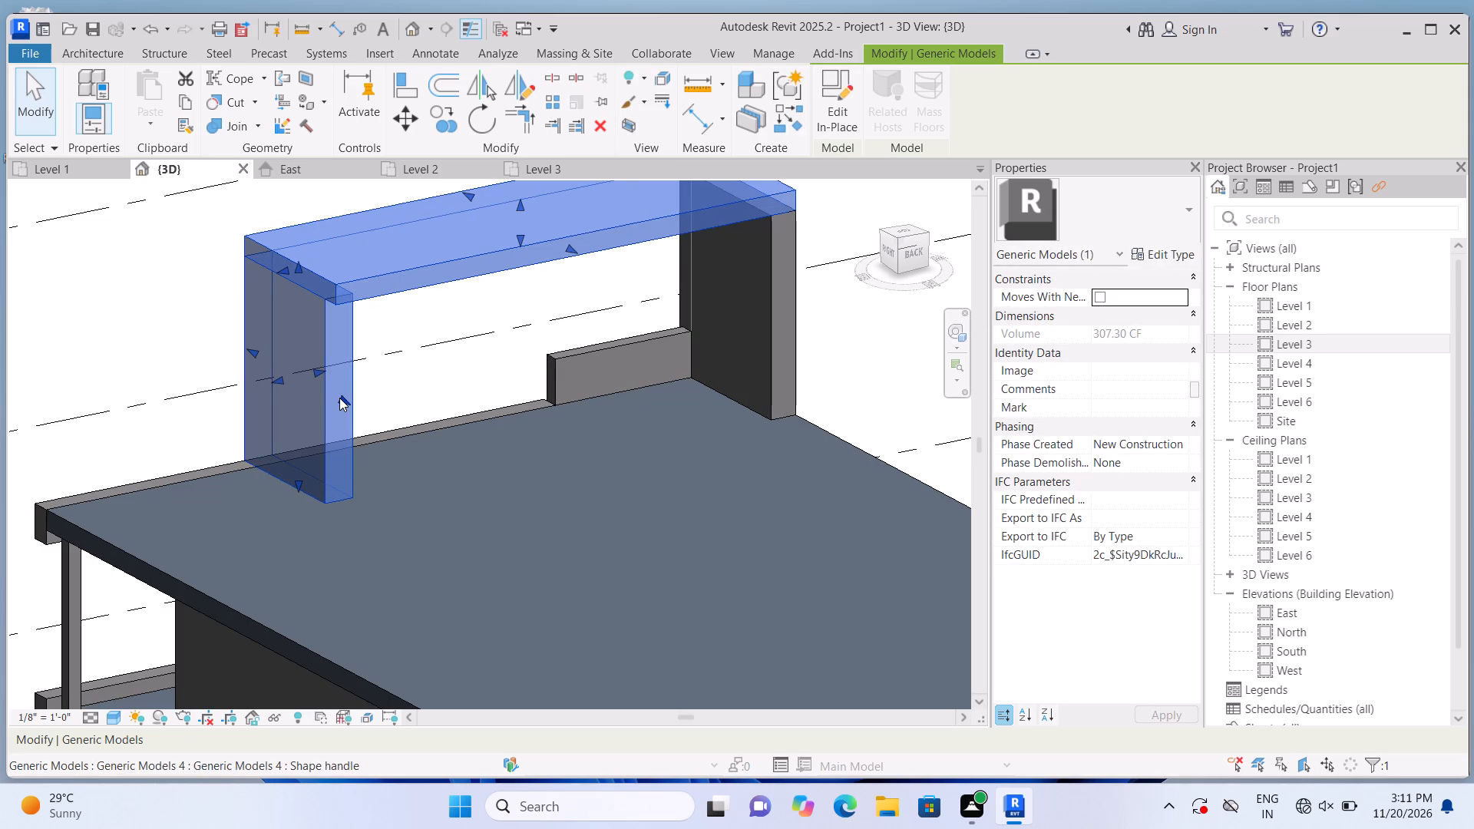
{"action": "left_click", "coordinate": [345, 398]}
{"action": "left_click", "coordinate": [344, 398]}
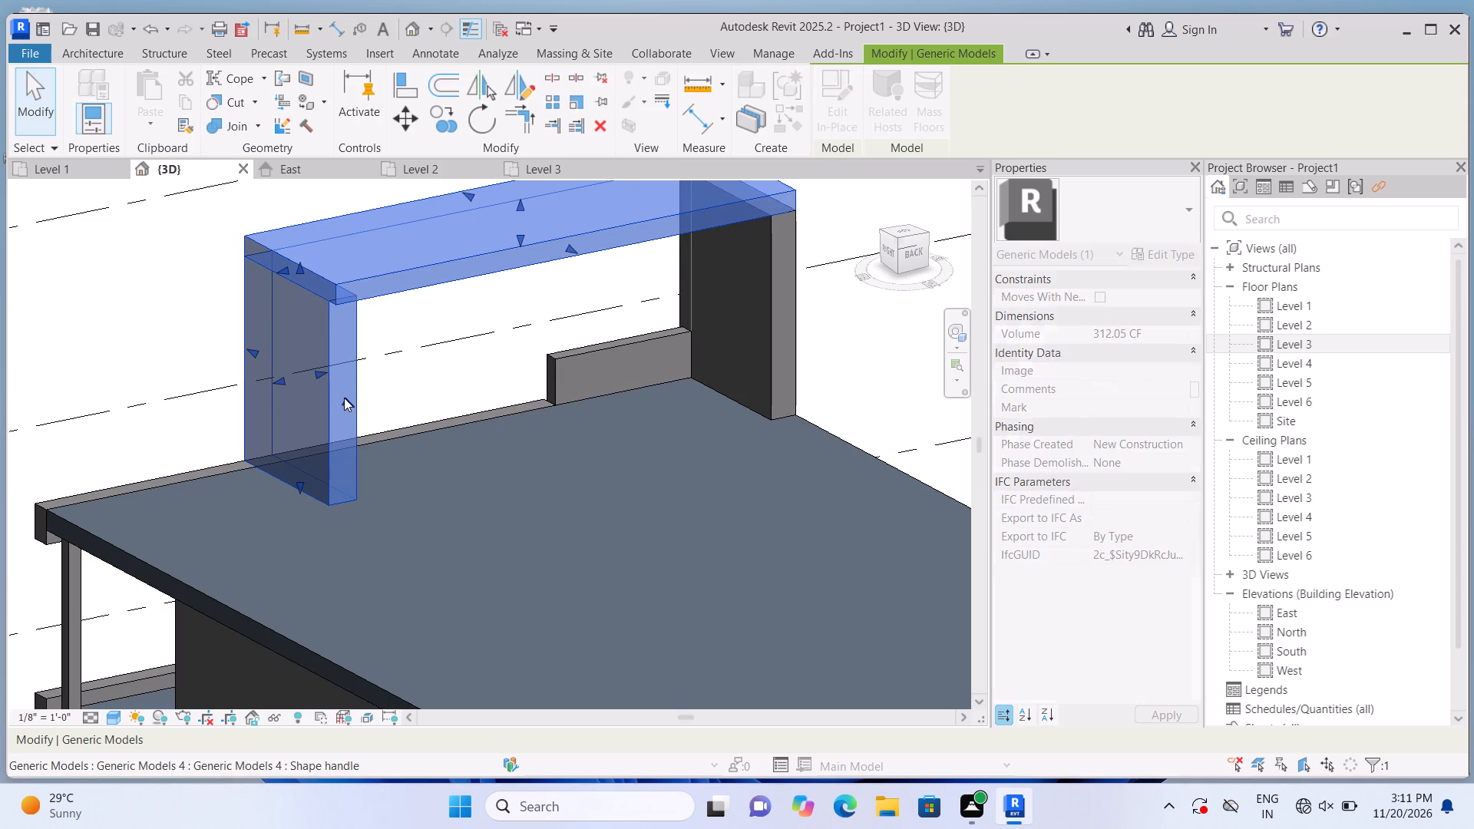
{"action": "left_click", "coordinate": [180, 325]}
{"action": "left_click", "coordinate": [316, 381]}
{"action": "scroll", "coordinate": [350, 412], "scroll_direction": "up", "scroll_amount": 2}
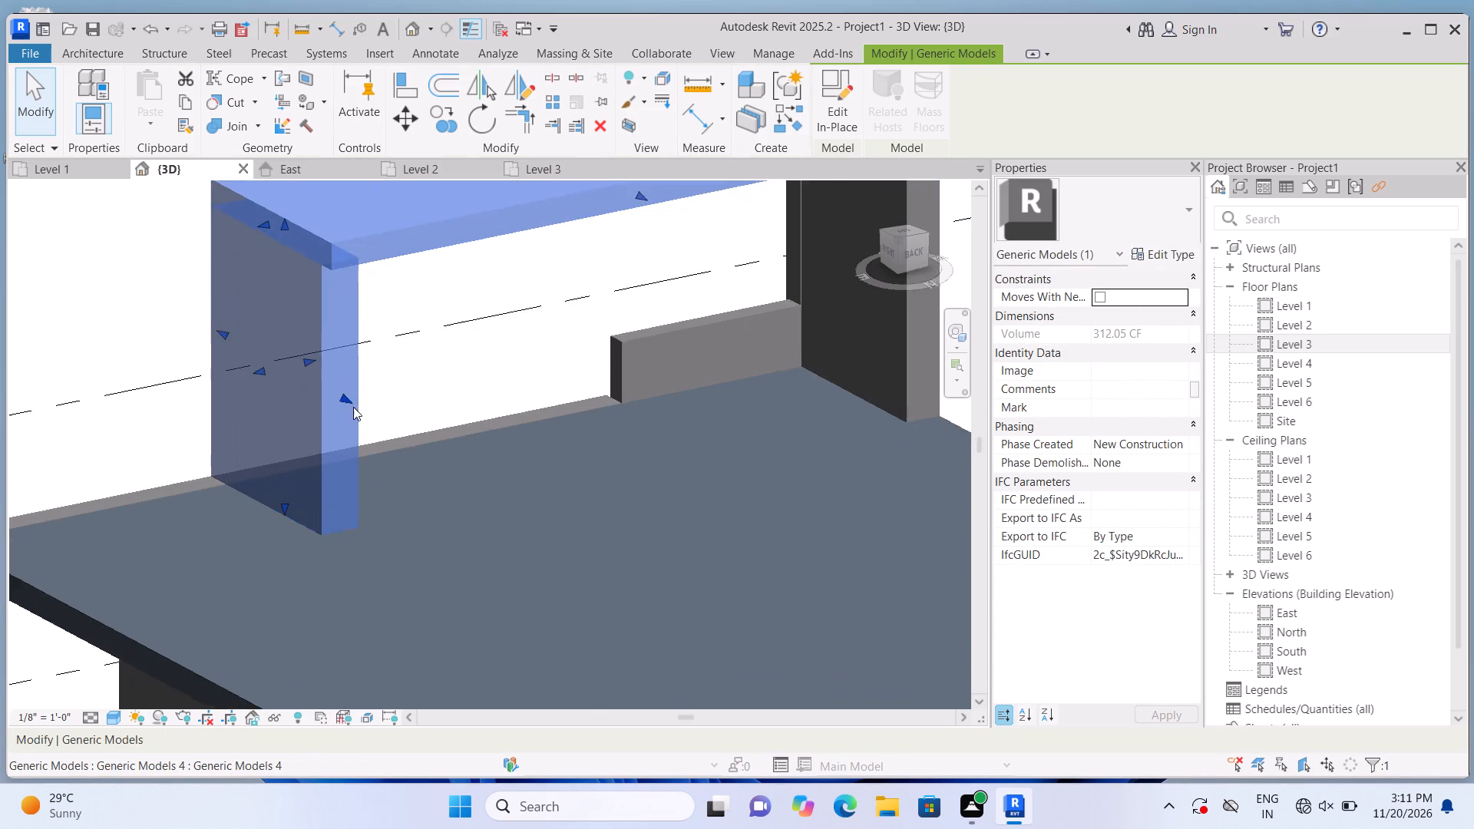
{"action": "scroll", "coordinate": [353, 407], "scroll_direction": "up", "scroll_amount": 1}
{"action": "left_click_drag", "start_coordinate": [338, 391], "coordinate": [345, 398]}
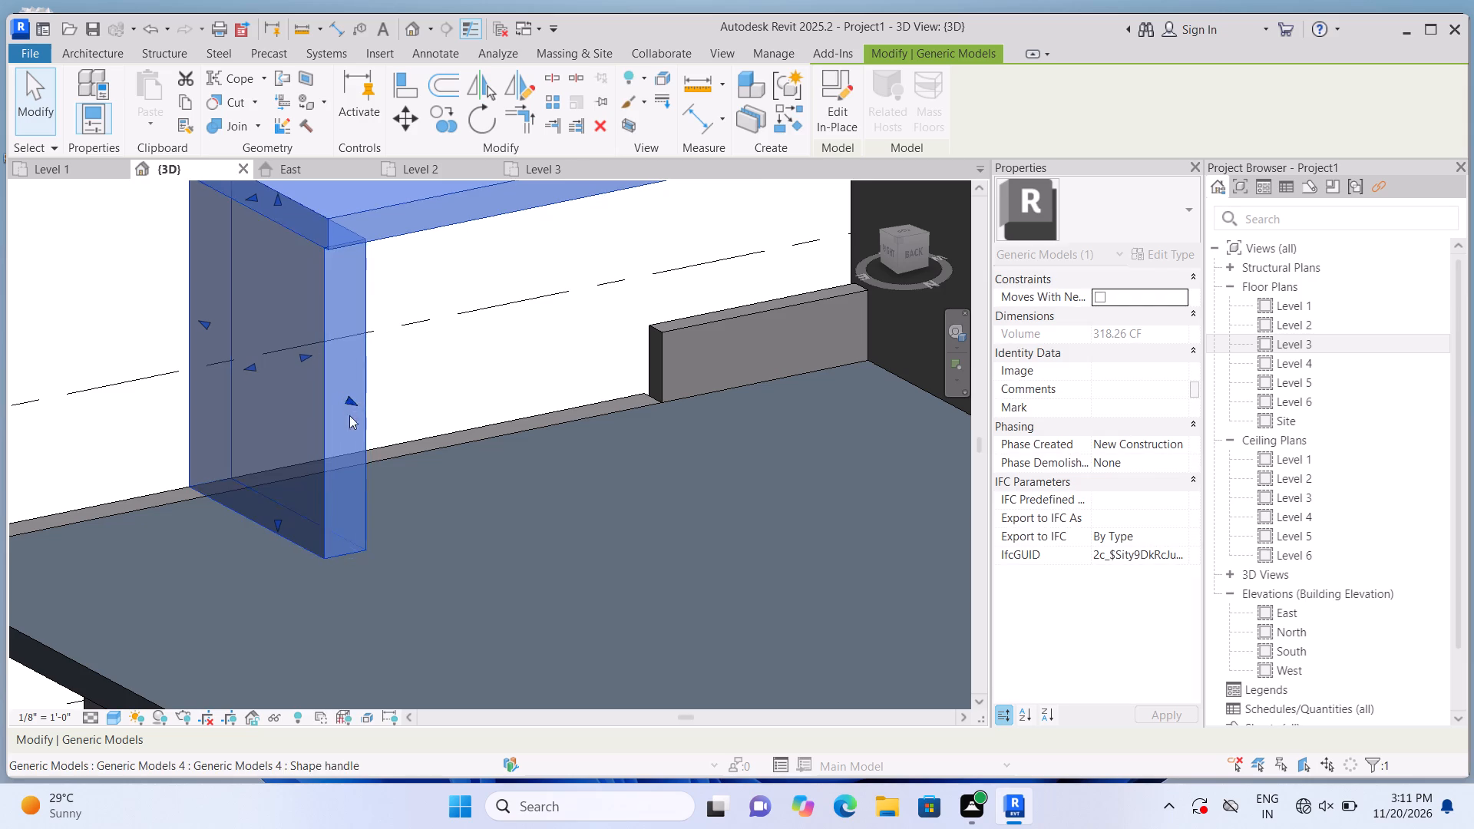
{"action": "scroll", "coordinate": [349, 418], "scroll_direction": "down", "scroll_amount": 1}
{"action": "left_click", "coordinate": [177, 311]}
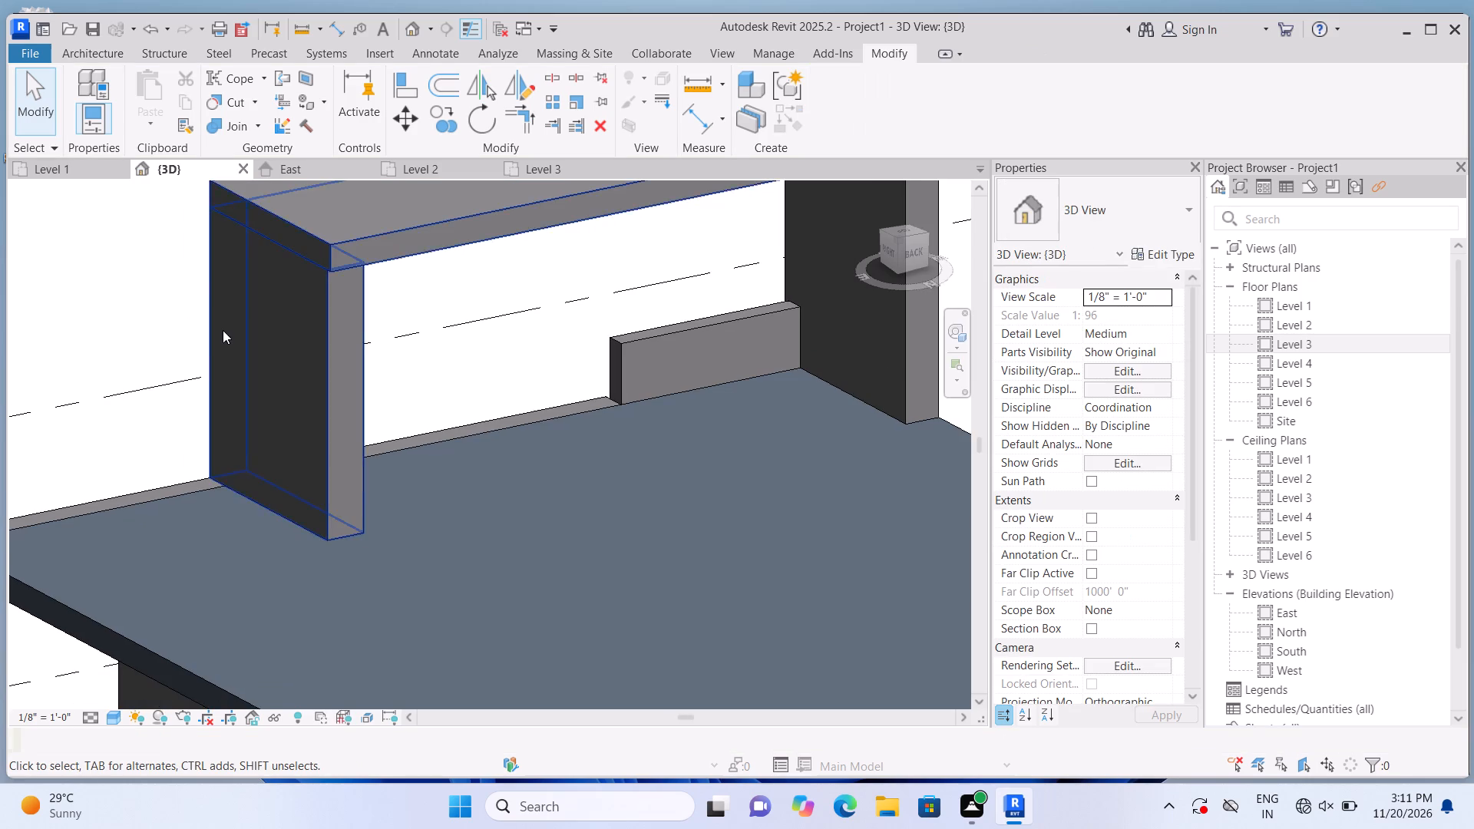
Extend the new rooftop pier's rear face slightly further, then pull it back towards the slab's rear edge.
{"action": "scroll", "coordinate": [223, 330], "scroll_direction": "up", "scroll_amount": 5}
{"action": "scroll", "coordinate": [48, 358], "scroll_direction": "down", "scroll_amount": 6}
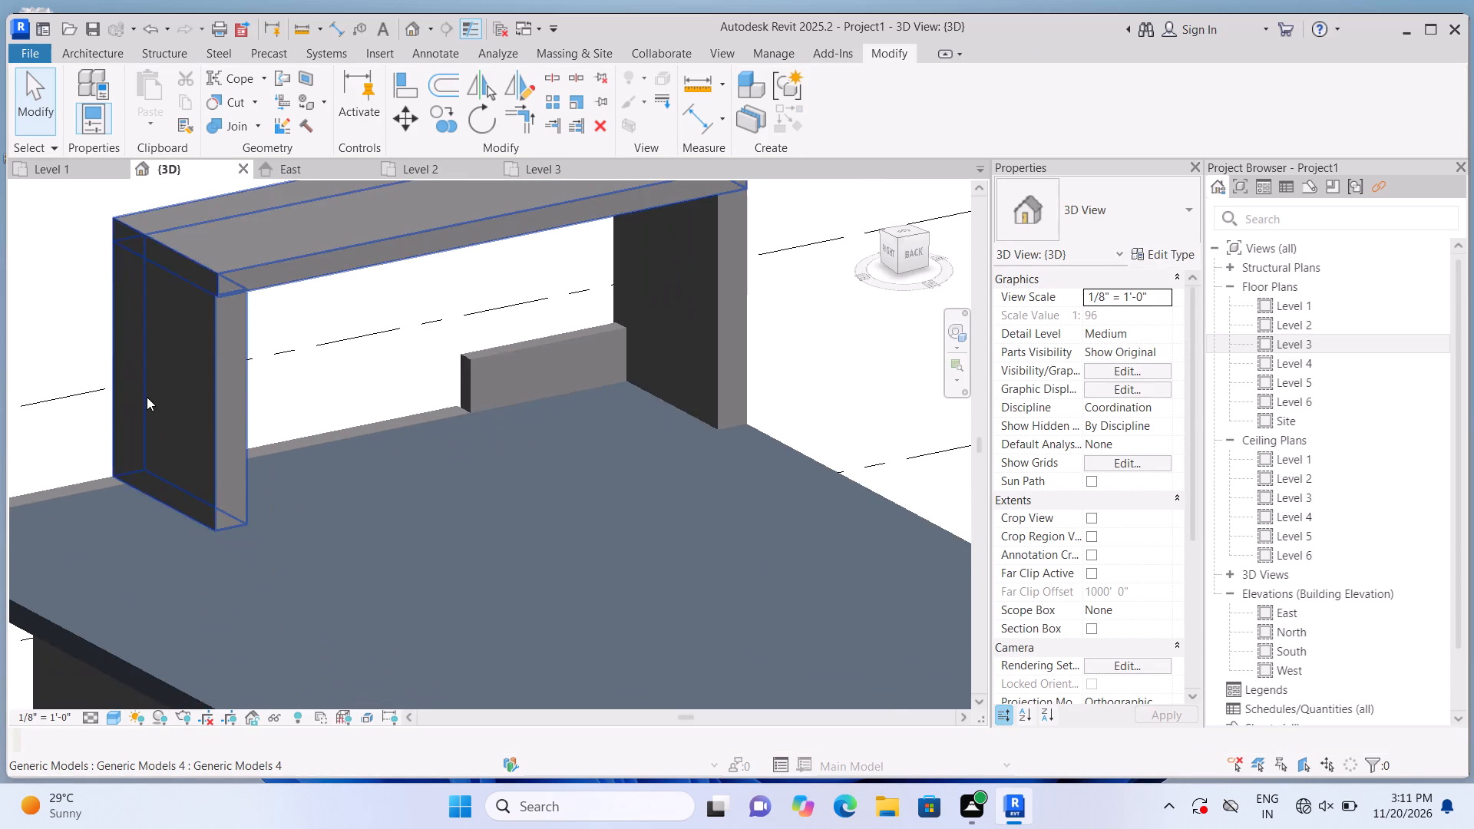
{"action": "left_click", "coordinate": [157, 403]}
{"action": "scroll", "coordinate": [174, 403], "scroll_direction": "up", "scroll_amount": 1}
{"action": "left_click", "coordinate": [244, 413]}
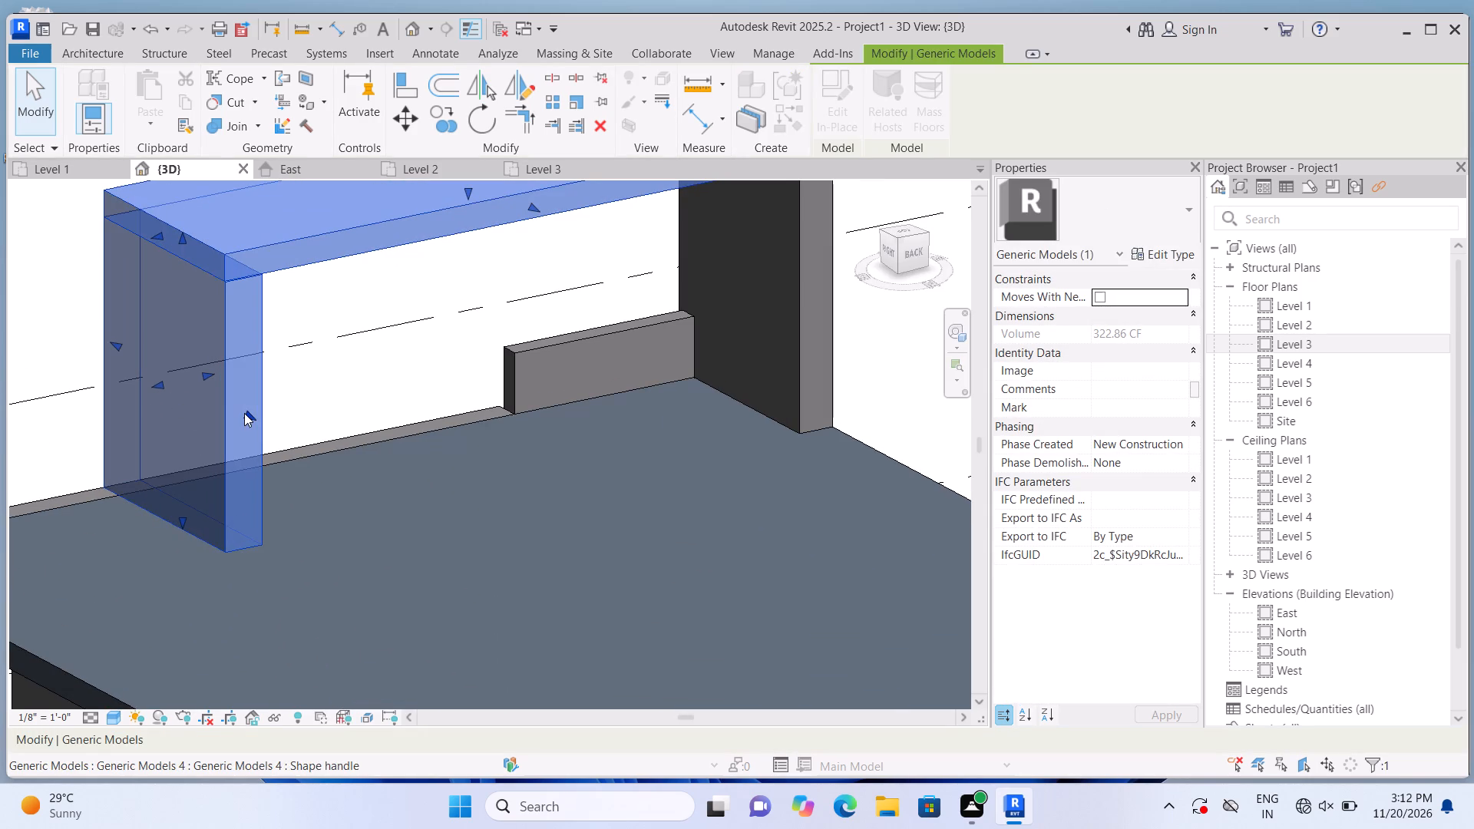
{"action": "left_click", "coordinate": [34, 317]}
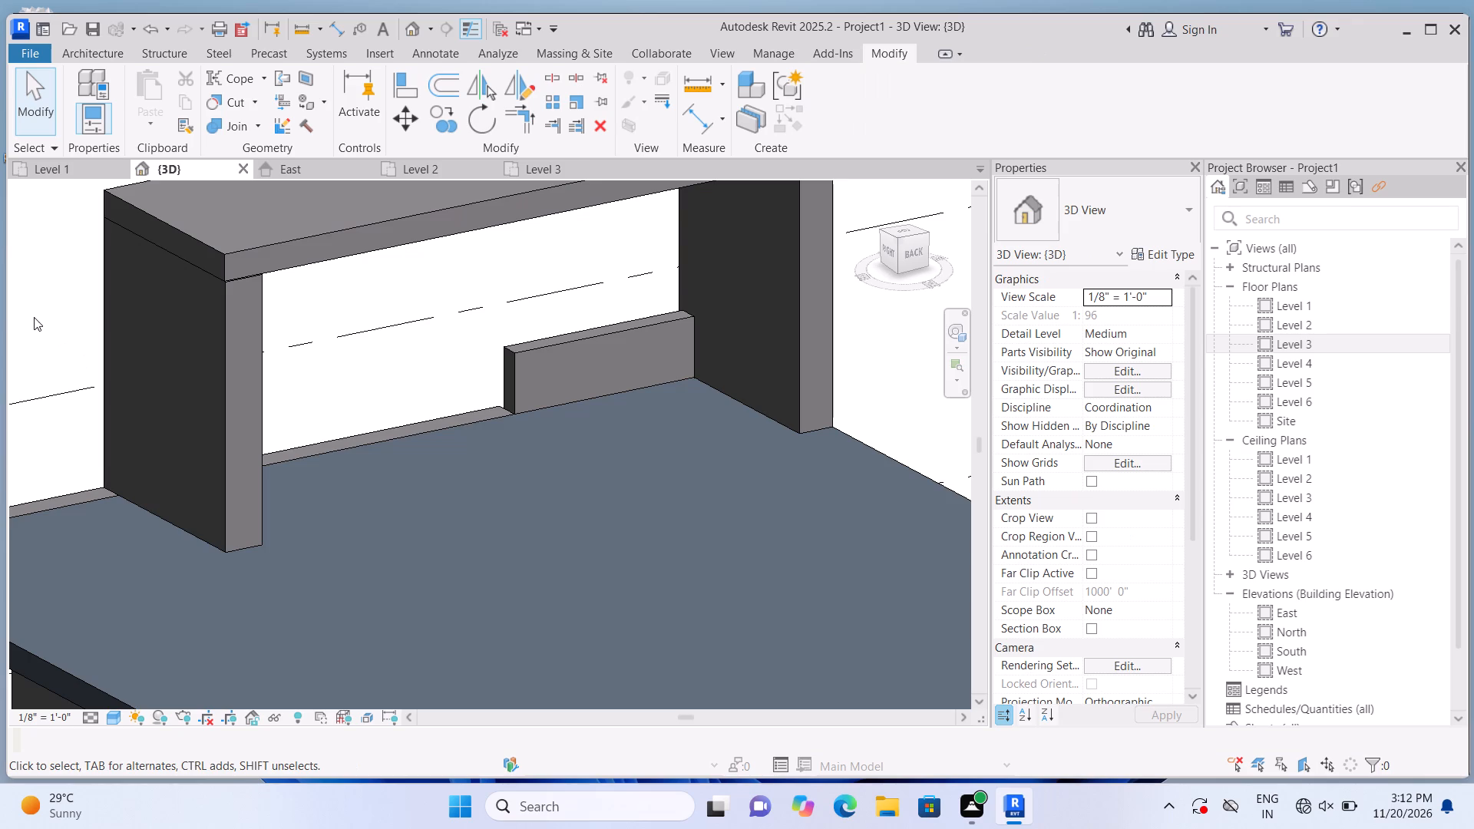
{"action": "scroll", "coordinate": [124, 291], "scroll_direction": "up", "scroll_amount": 6}
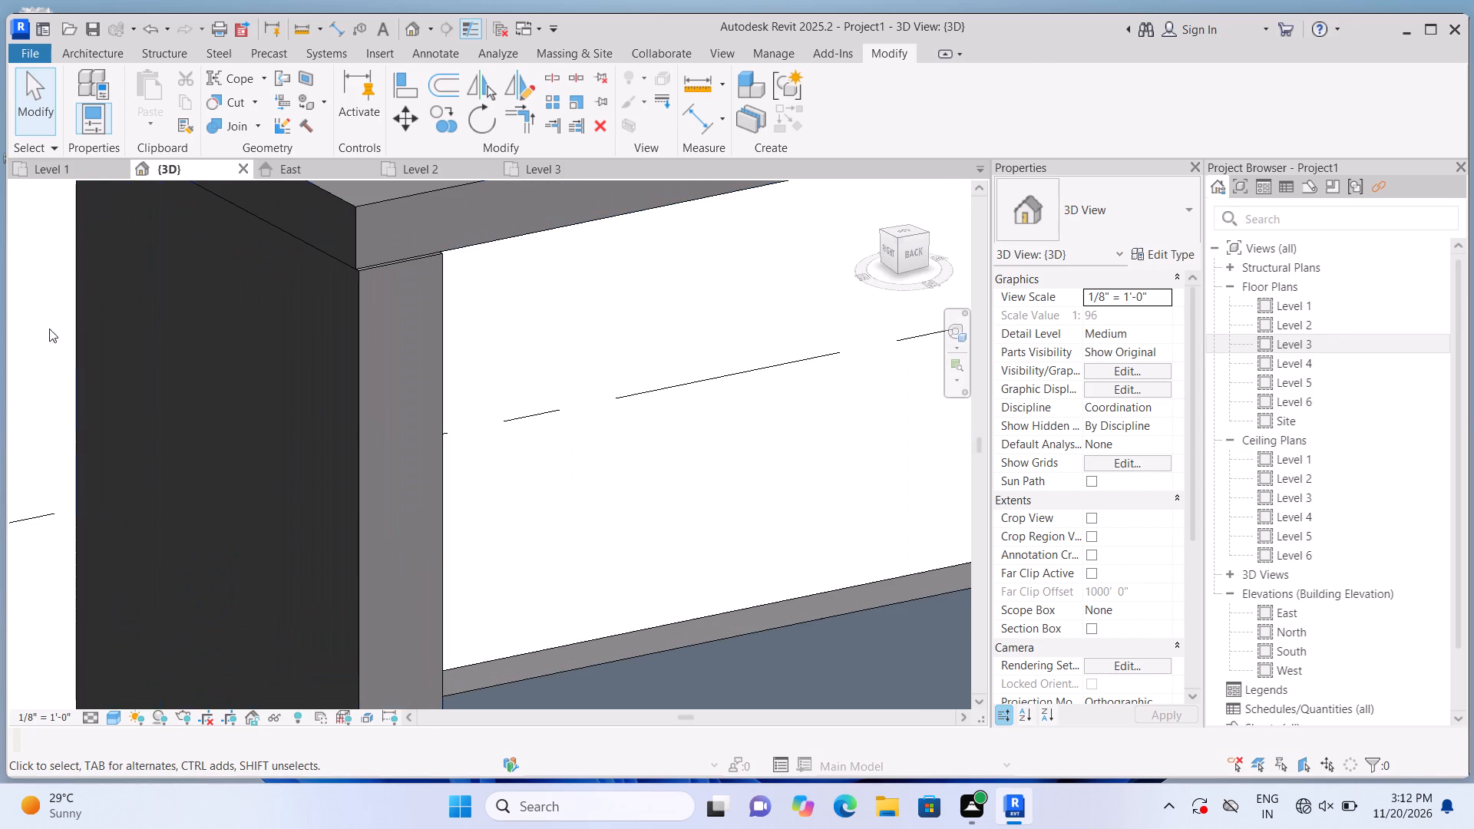
{"action": "left_click", "coordinate": [259, 455]}
{"action": "scroll", "coordinate": [345, 444], "scroll_direction": "up", "scroll_amount": 1}
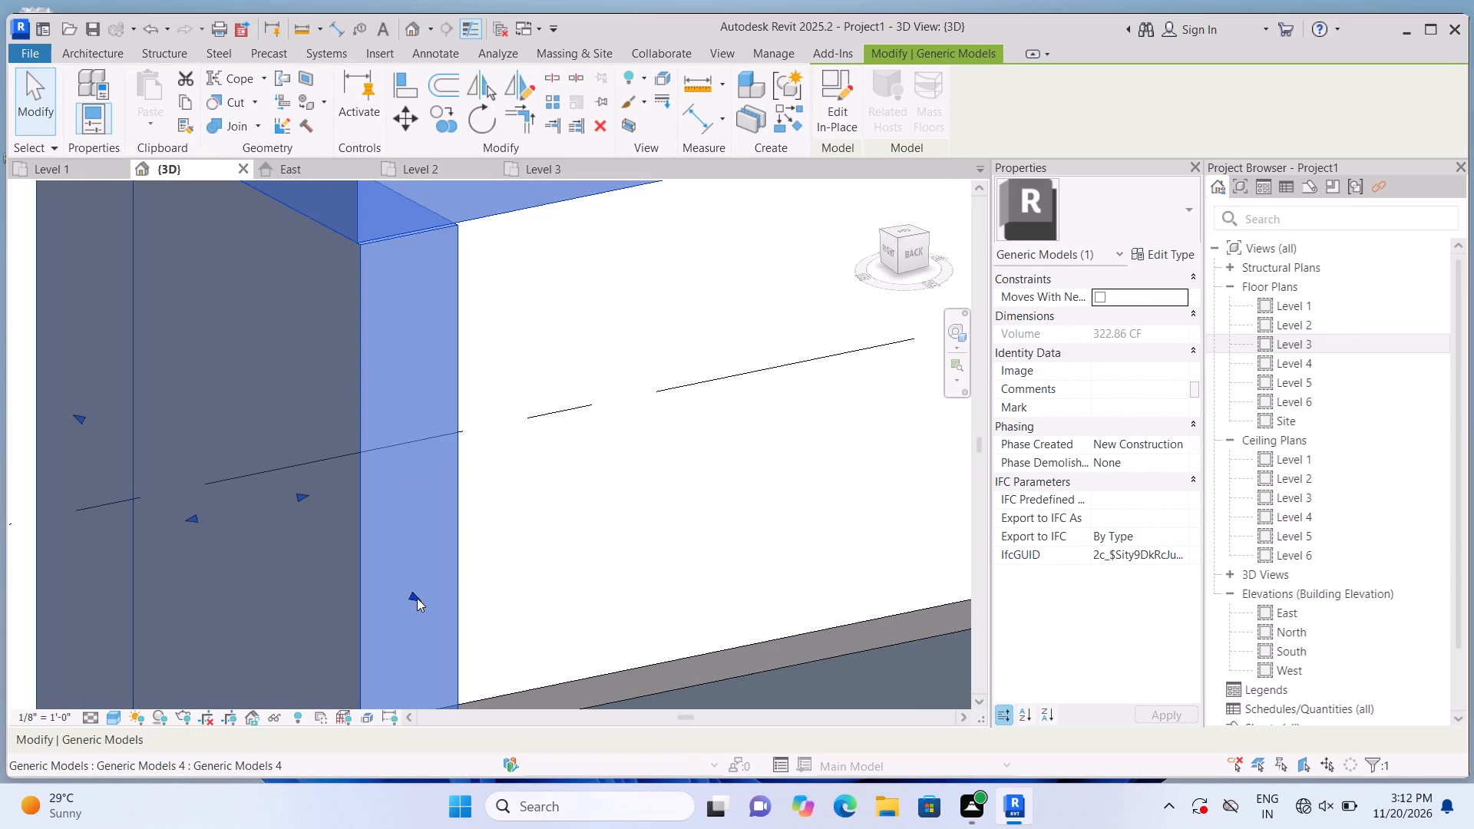
{"action": "left_click_drag", "start_coordinate": [415, 594], "coordinate": [405, 579]}
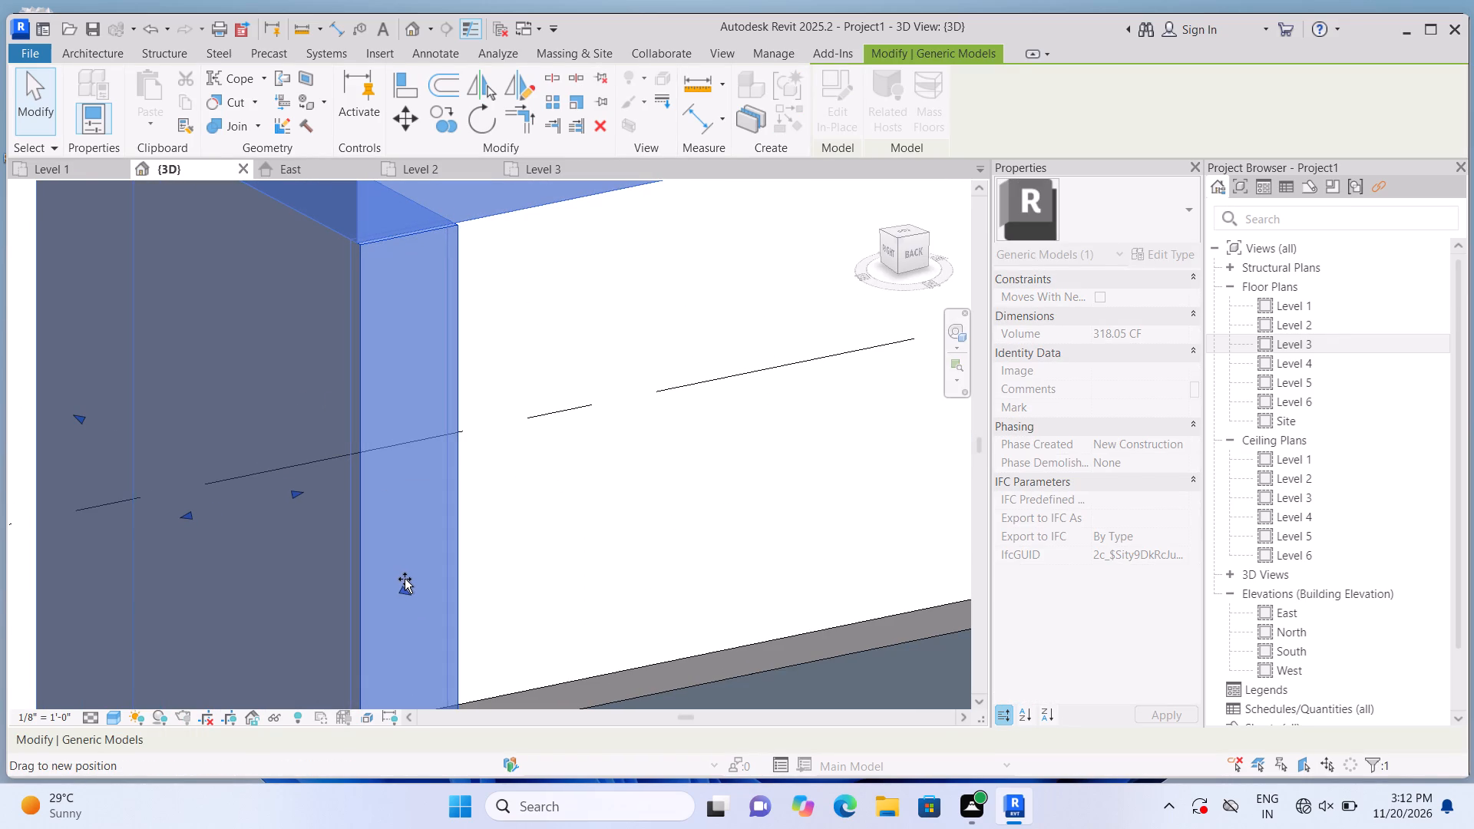
{"action": "left_click_drag", "start_coordinate": [405, 579], "coordinate": [405, 582]}
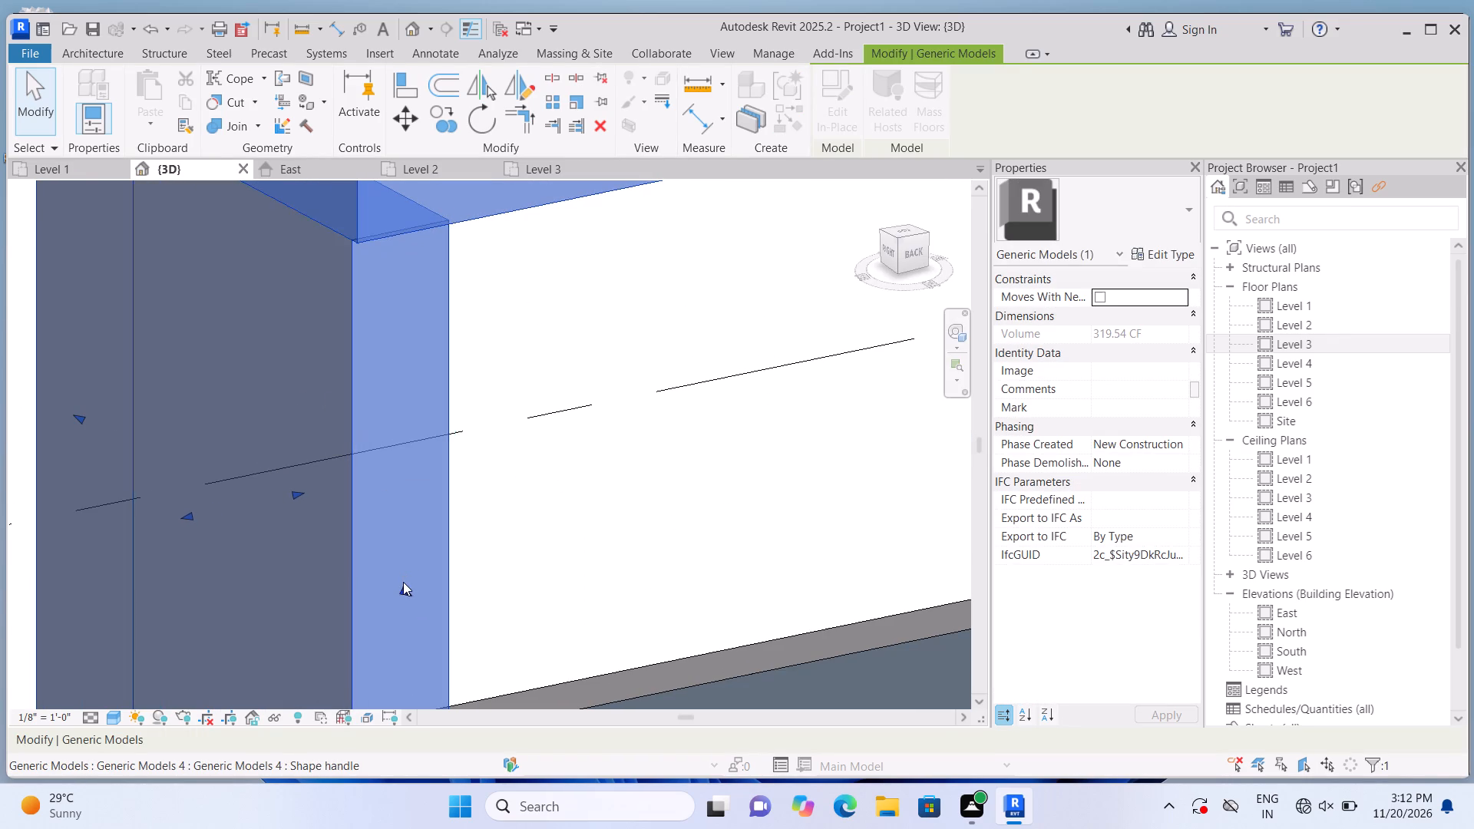
{"action": "scroll", "coordinate": [403, 584], "scroll_direction": "down", "scroll_amount": 3}
{"action": "left_click", "coordinate": [117, 419]}
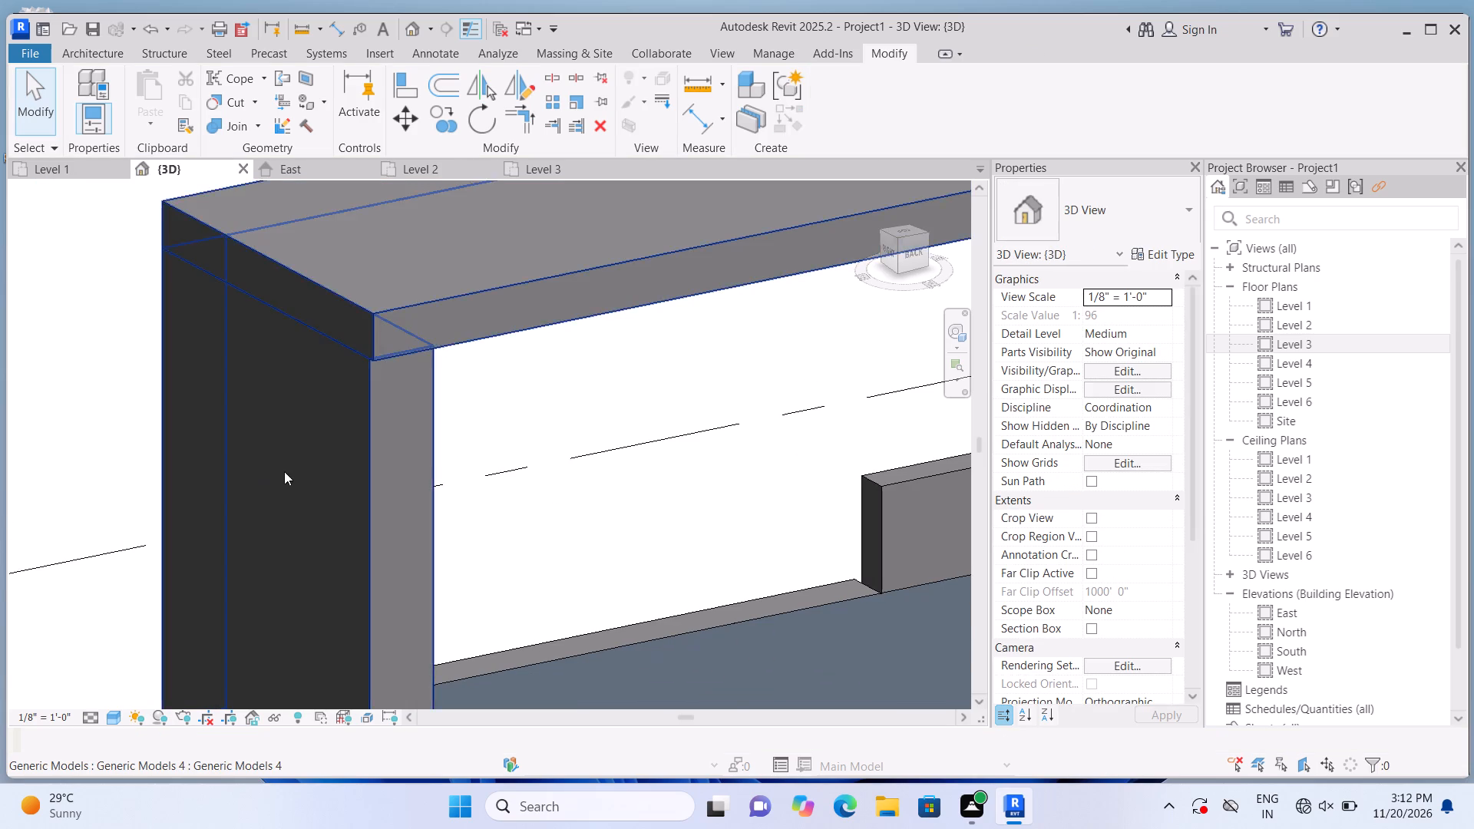
Fine-tune the rear face of the new rooftop pier to line up with the top slab's rear edge.
{"action": "scroll", "coordinate": [286, 471], "scroll_direction": "up", "scroll_amount": 2}
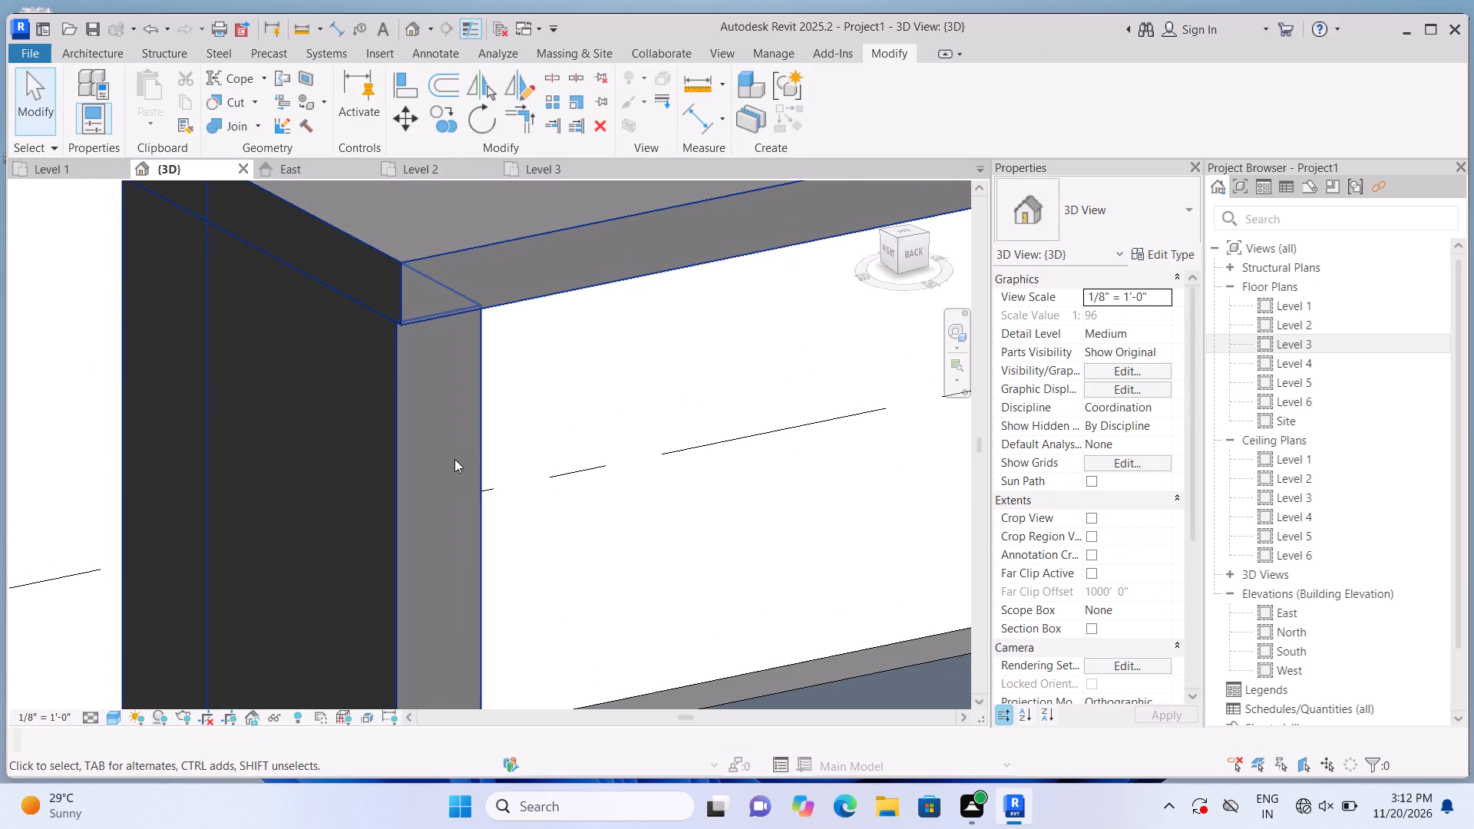
{"action": "left_click", "coordinate": [454, 459]}
{"action": "scroll", "coordinate": [453, 446], "scroll_direction": "down", "scroll_amount": 4}
{"action": "left_click", "coordinate": [451, 550]}
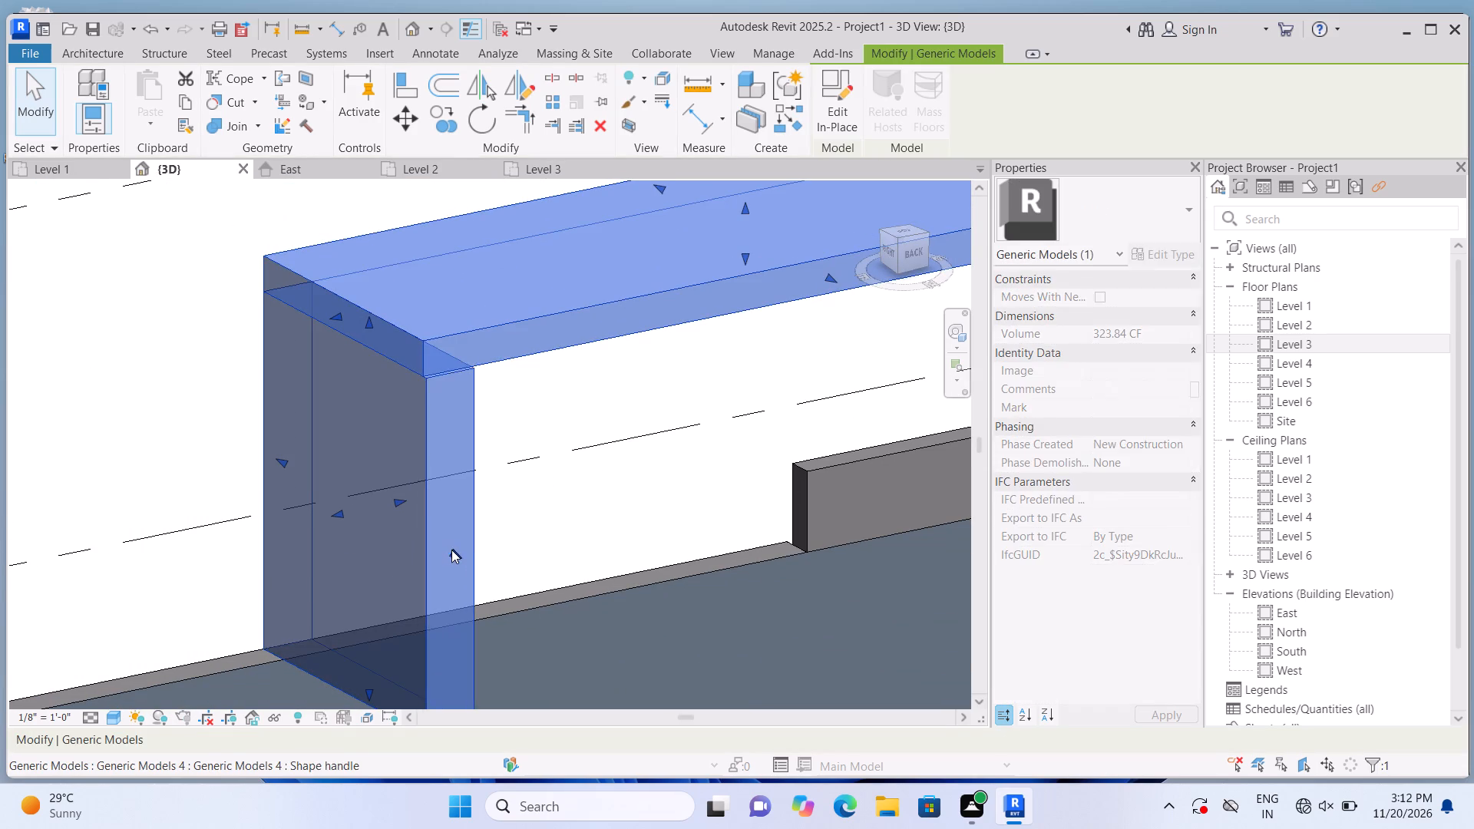
{"action": "left_click", "coordinate": [237, 398]}
{"action": "left_click", "coordinate": [476, 535]}
{"action": "scroll", "coordinate": [472, 486], "scroll_direction": "up", "scroll_amount": 1}
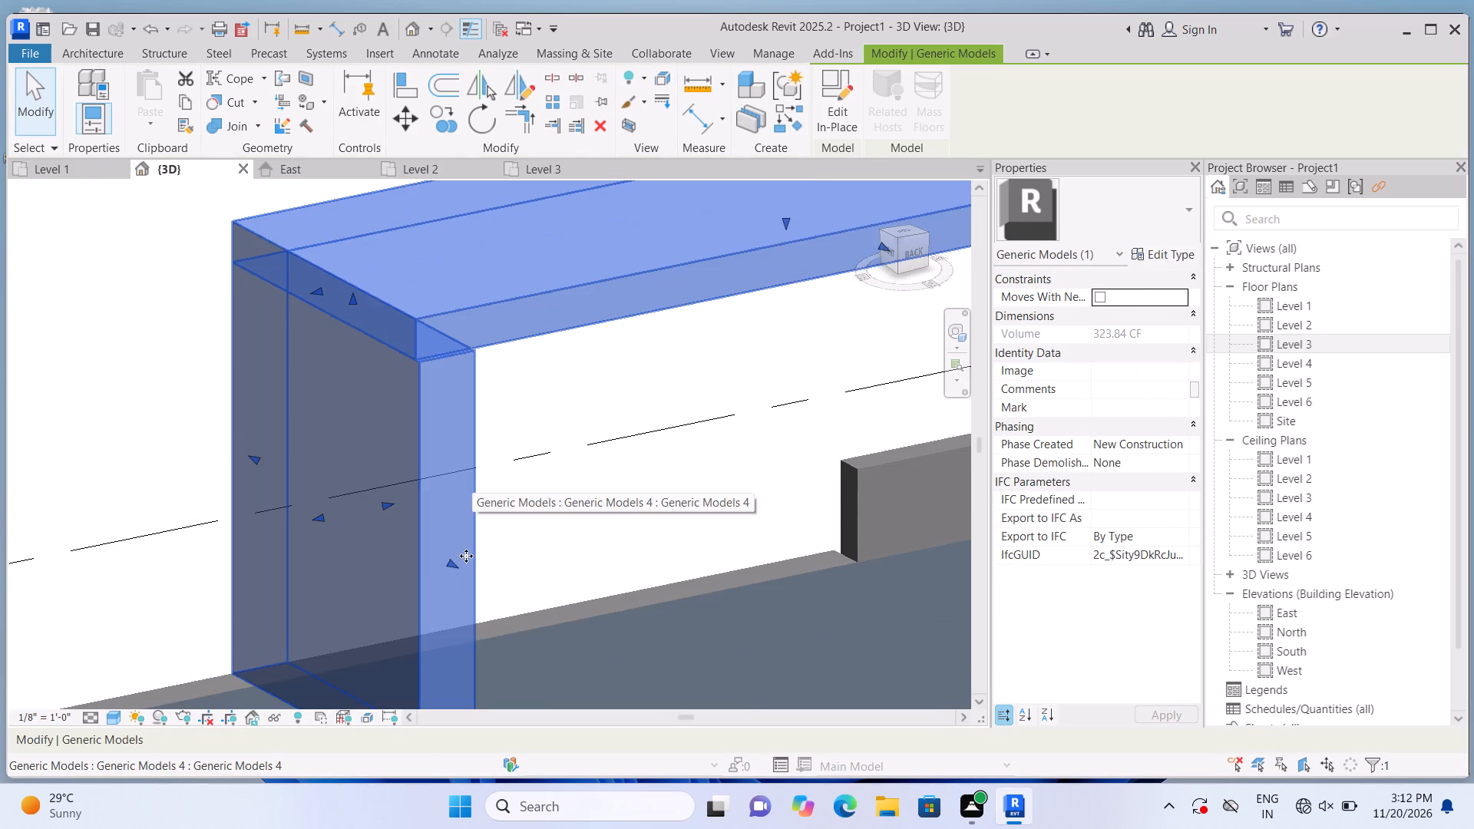
{"action": "left_click_drag", "start_coordinate": [453, 563], "coordinate": [448, 553]}
{"action": "left_click", "coordinate": [97, 464]}
{"action": "scroll", "coordinate": [117, 458], "scroll_direction": "down", "scroll_amount": 5}
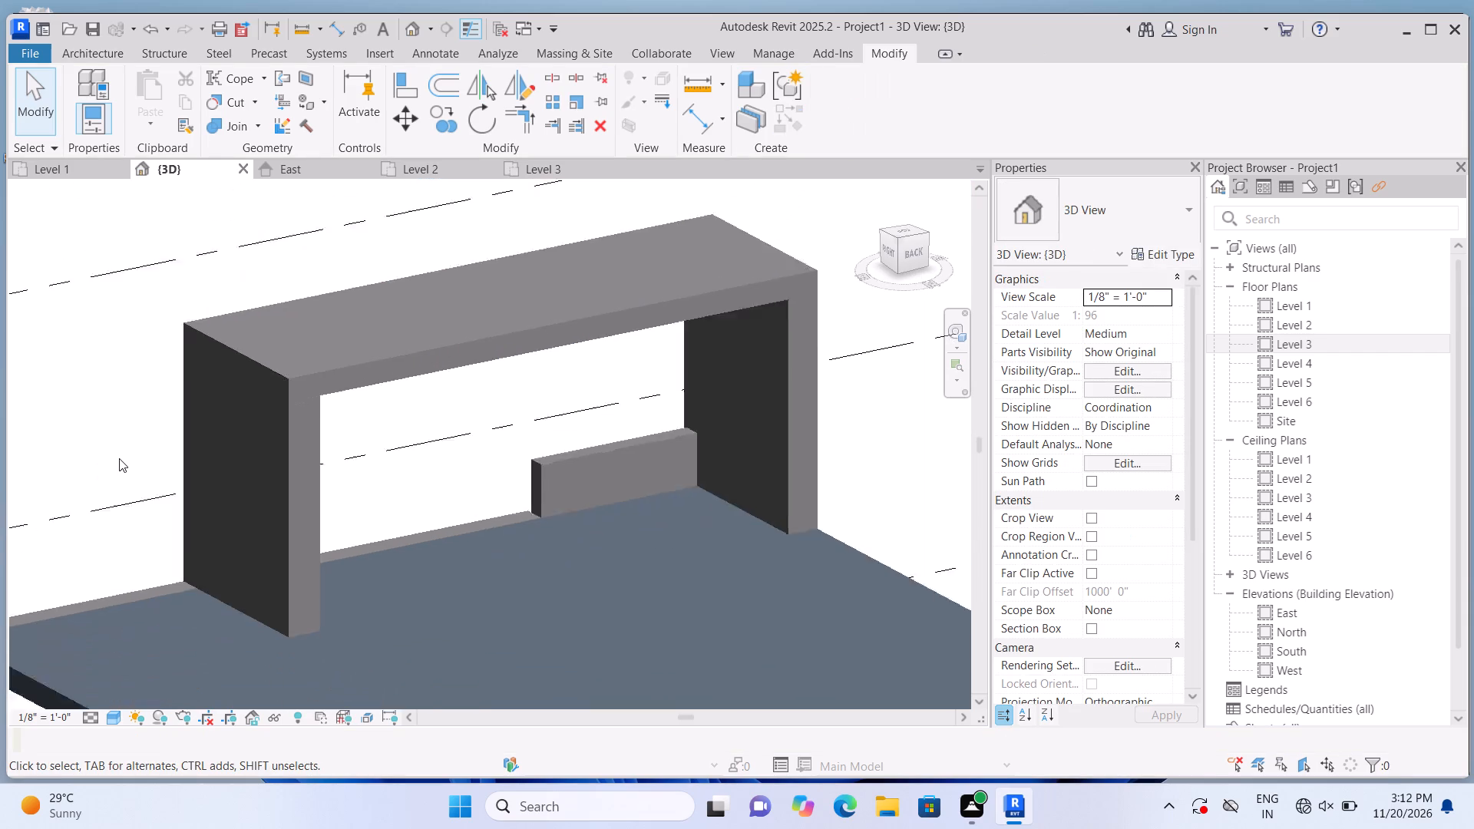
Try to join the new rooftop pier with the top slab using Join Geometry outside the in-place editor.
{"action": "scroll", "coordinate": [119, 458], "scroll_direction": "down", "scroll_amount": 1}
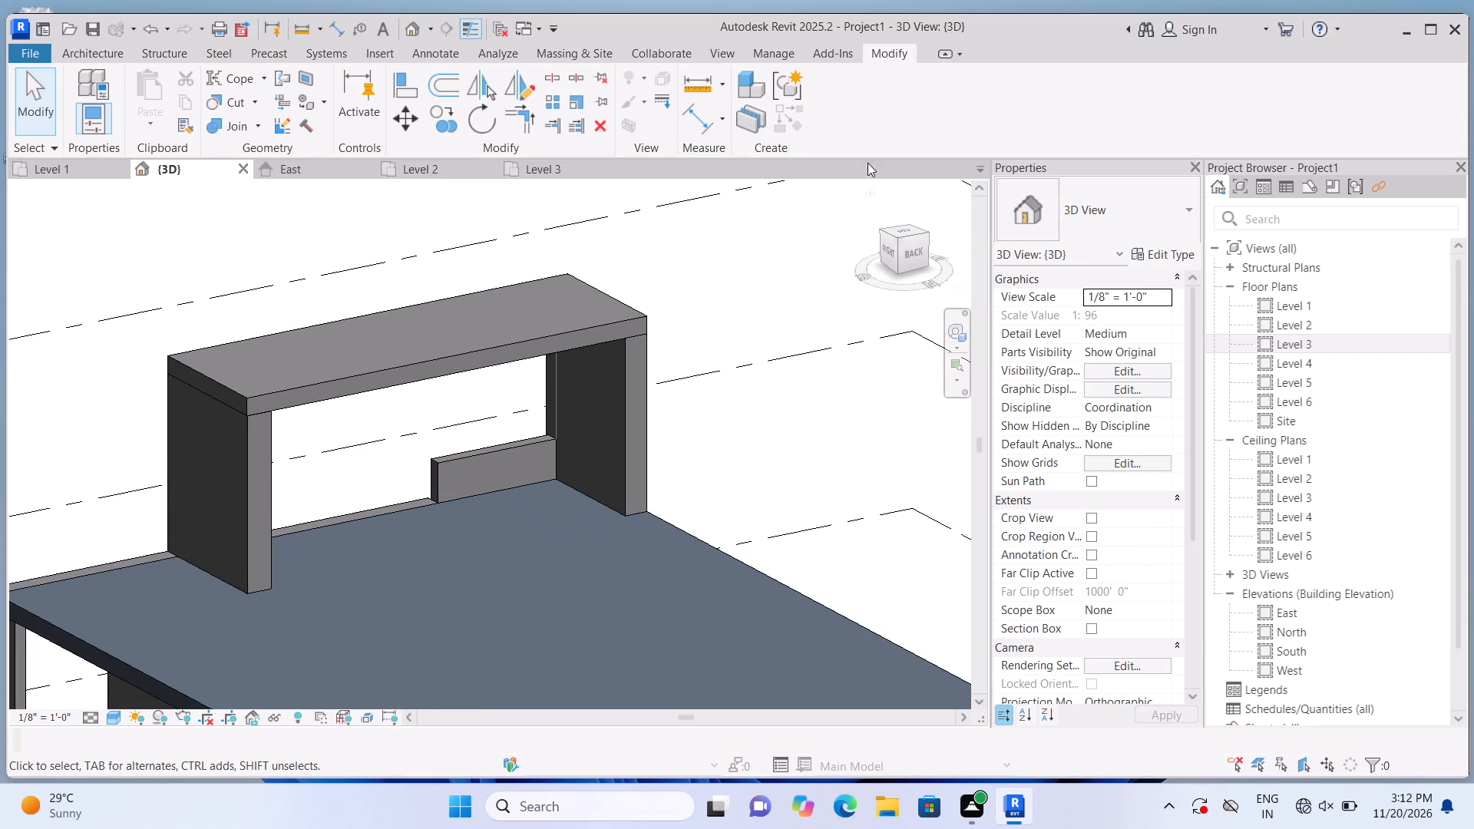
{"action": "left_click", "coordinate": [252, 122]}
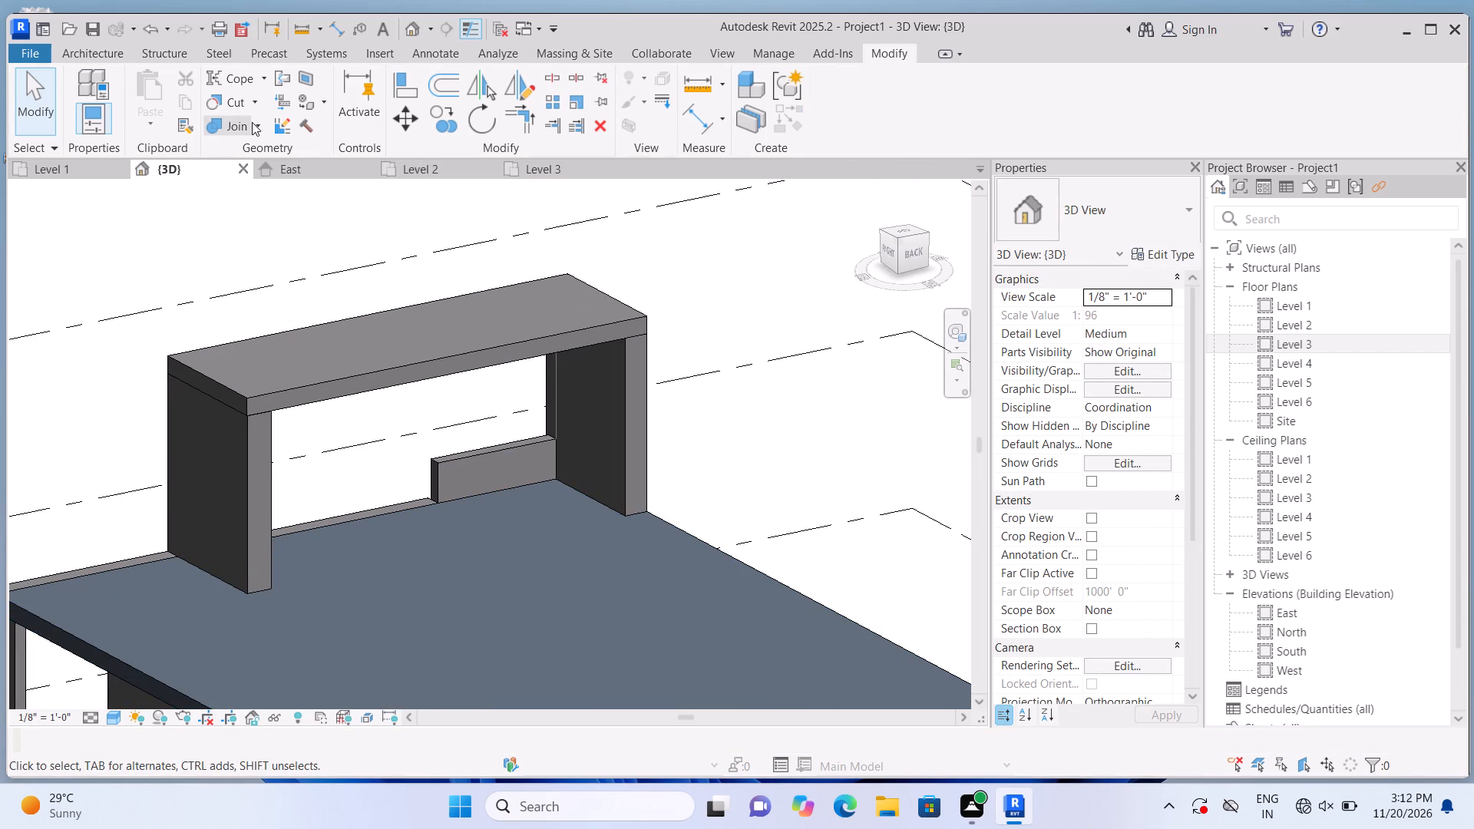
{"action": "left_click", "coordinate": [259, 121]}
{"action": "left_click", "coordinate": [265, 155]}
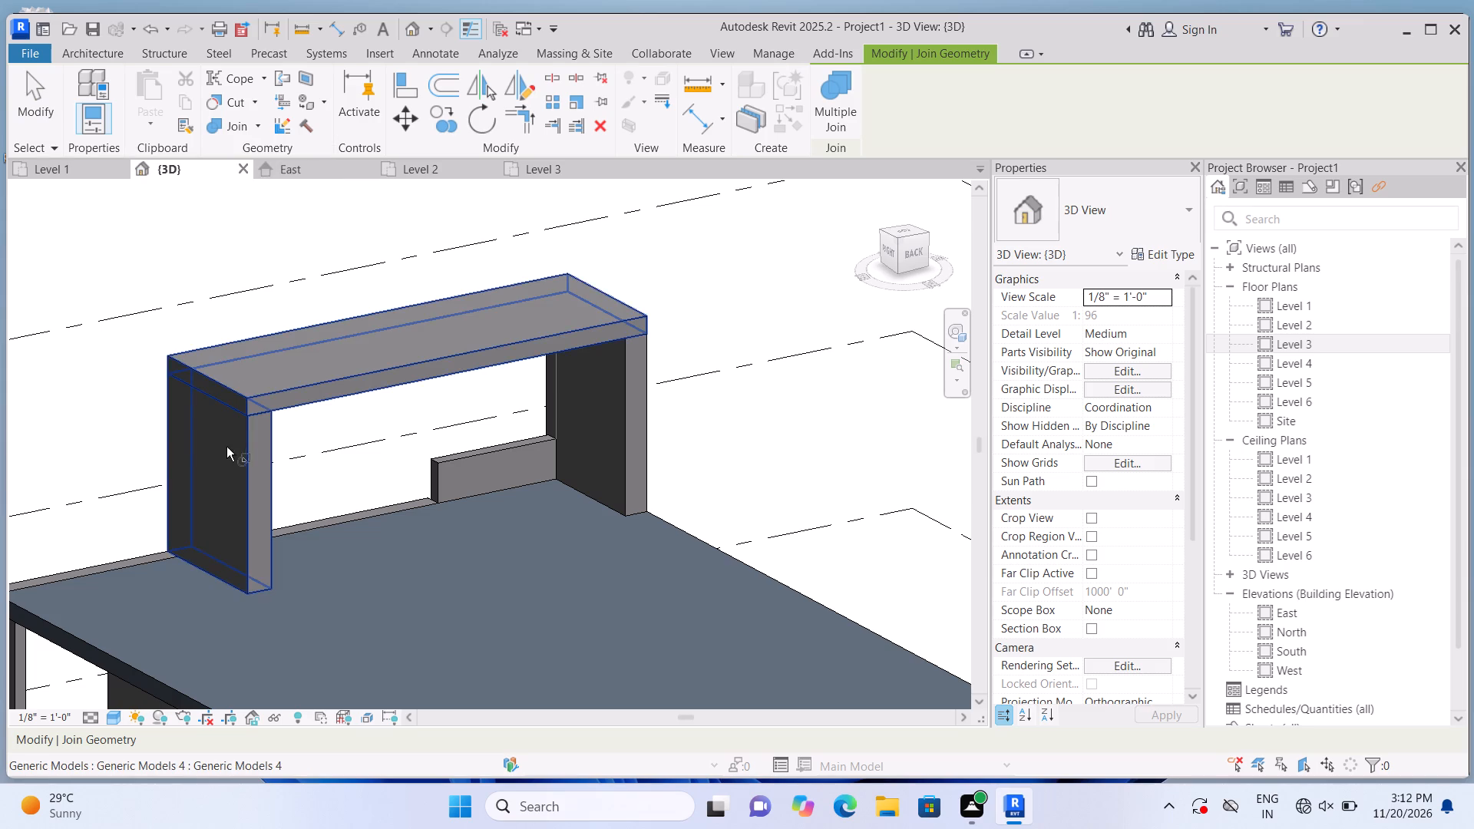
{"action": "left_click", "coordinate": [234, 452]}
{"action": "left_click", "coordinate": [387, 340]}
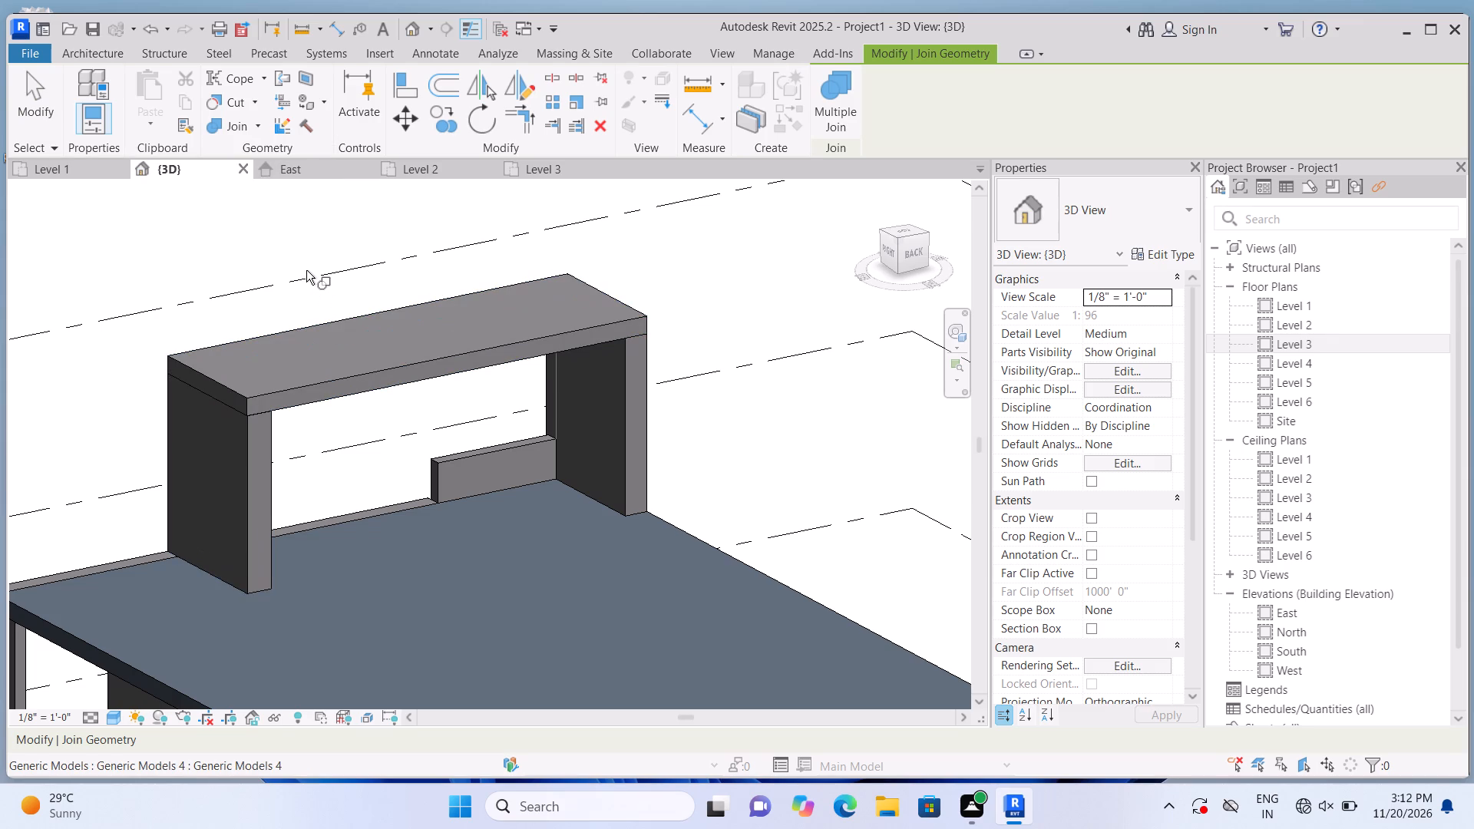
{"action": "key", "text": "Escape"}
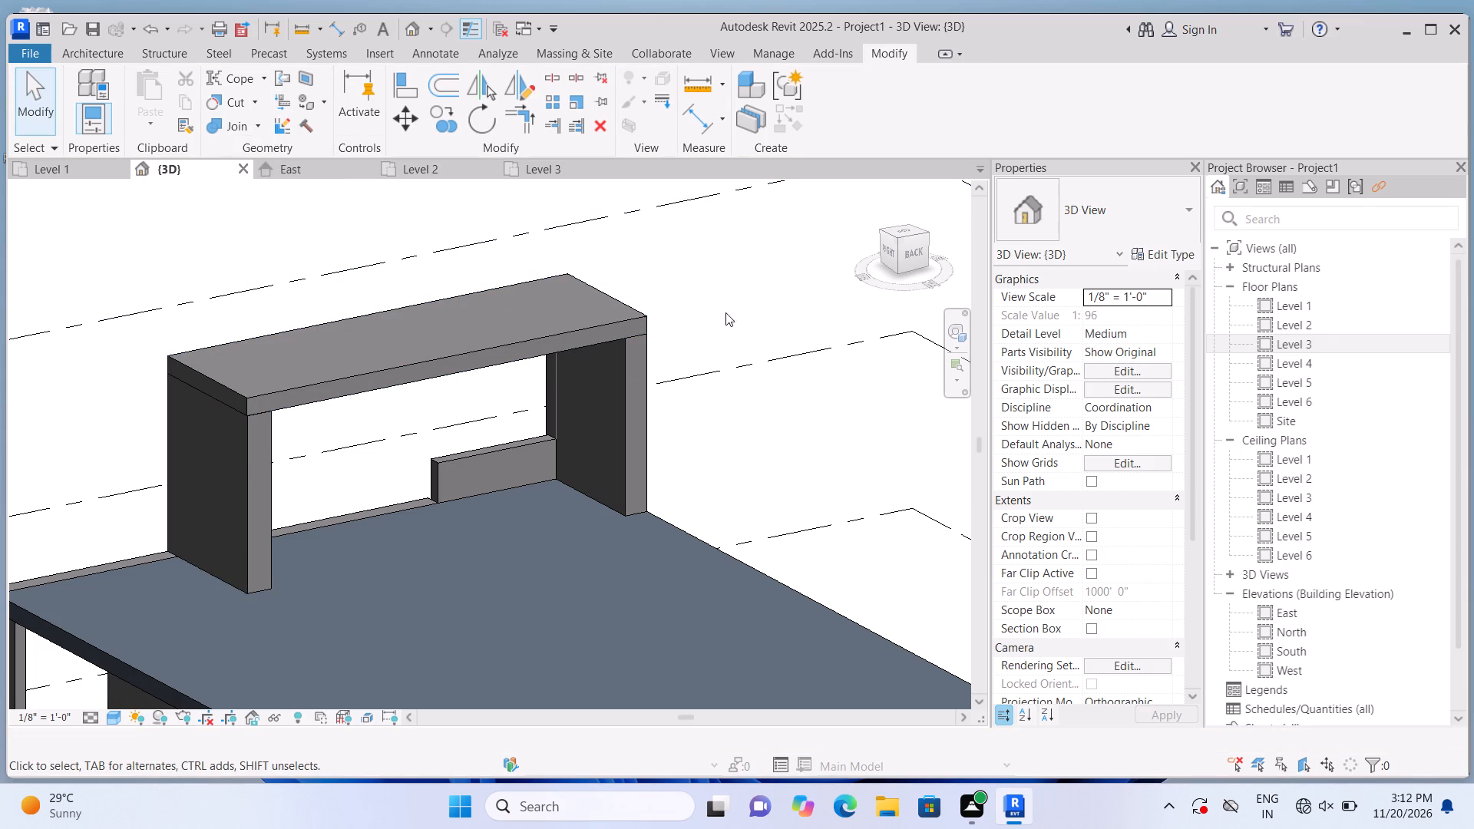
Reopen the rooftop frame for in-place editing and join the geometry of the new pier and the top slab.
{"action": "left_click", "coordinate": [574, 294]}
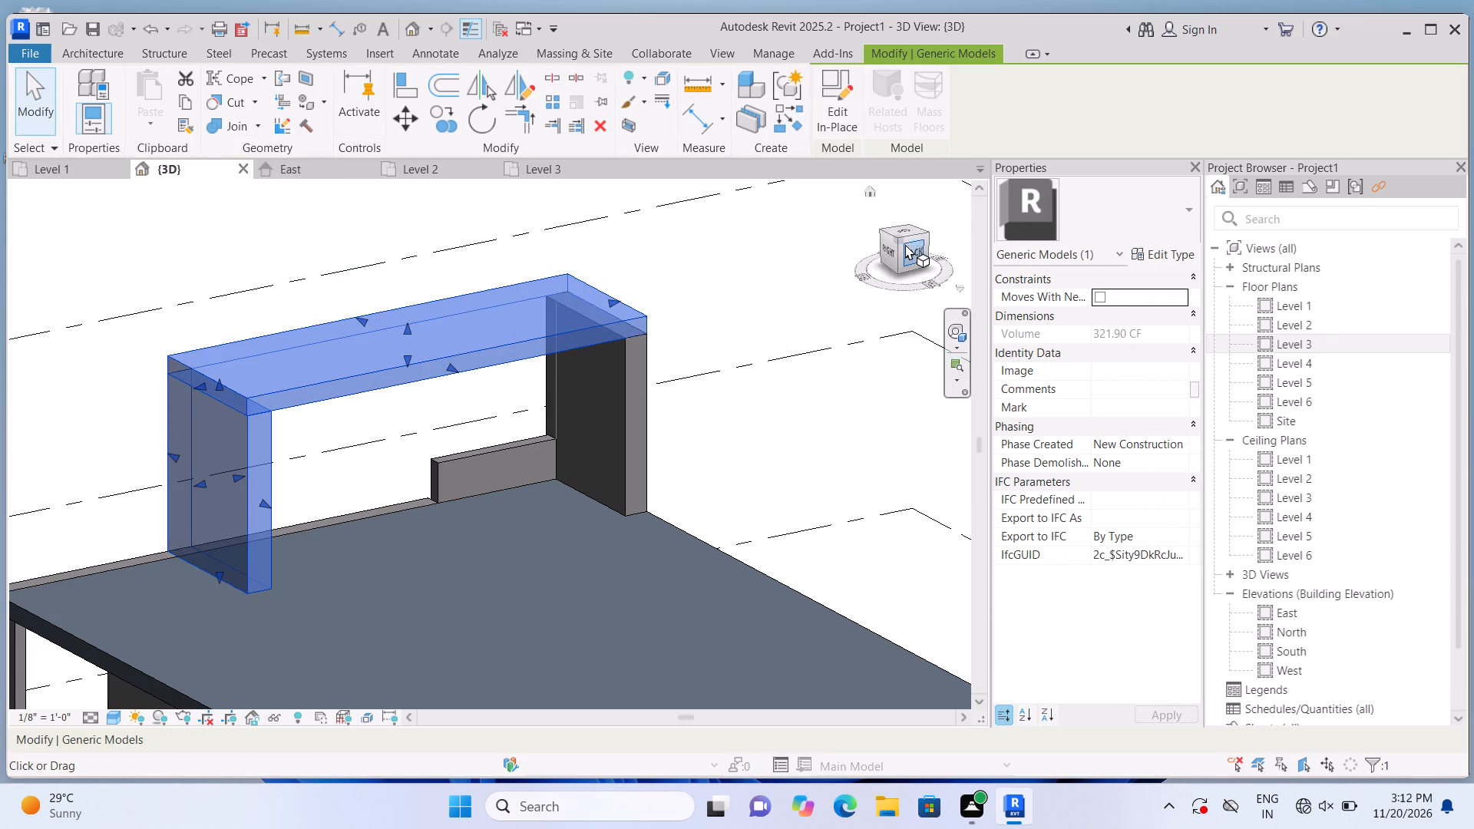
{"action": "left_click", "coordinate": [842, 123]}
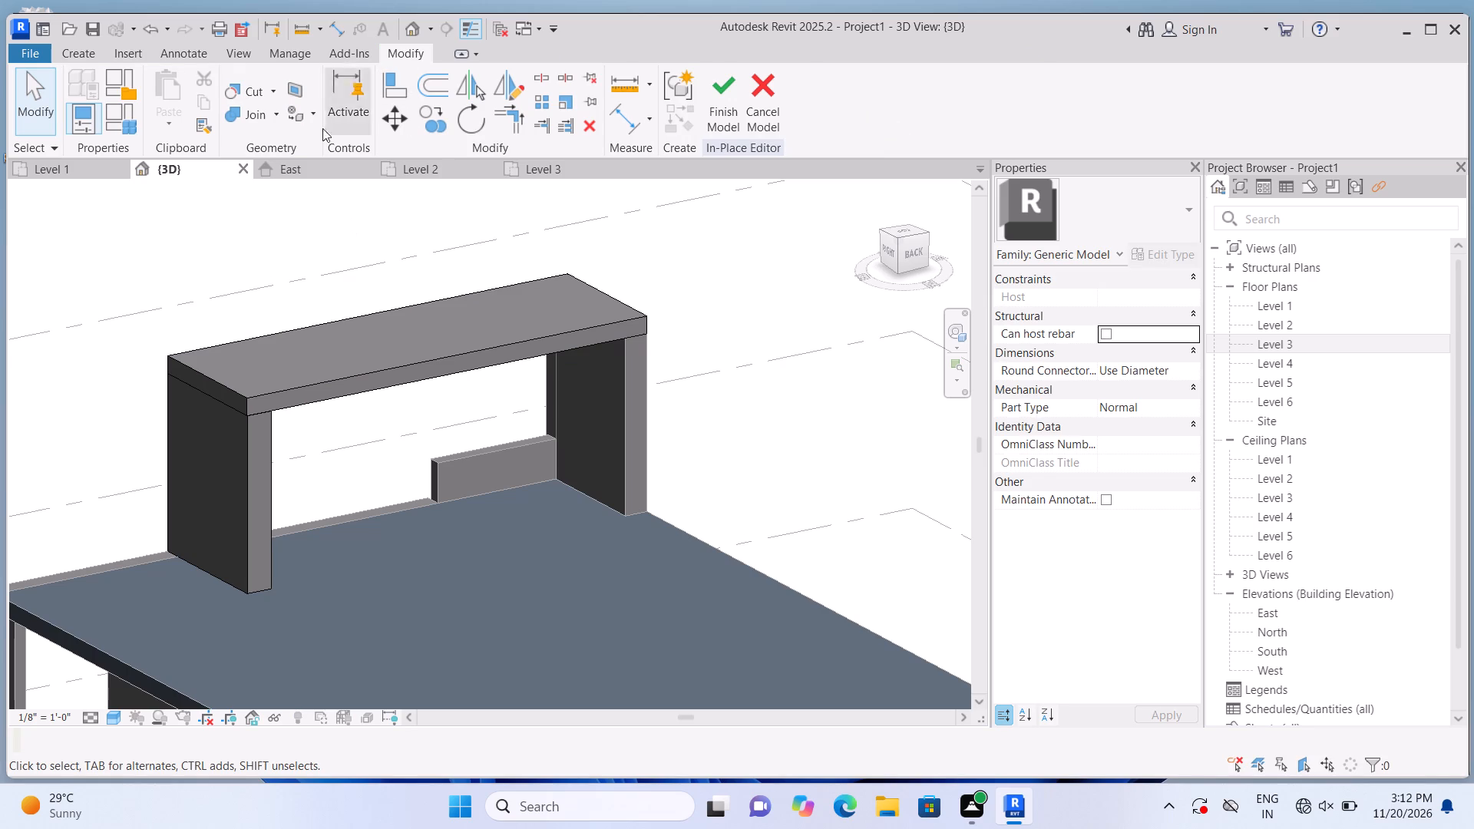
{"action": "left_click", "coordinate": [272, 114]}
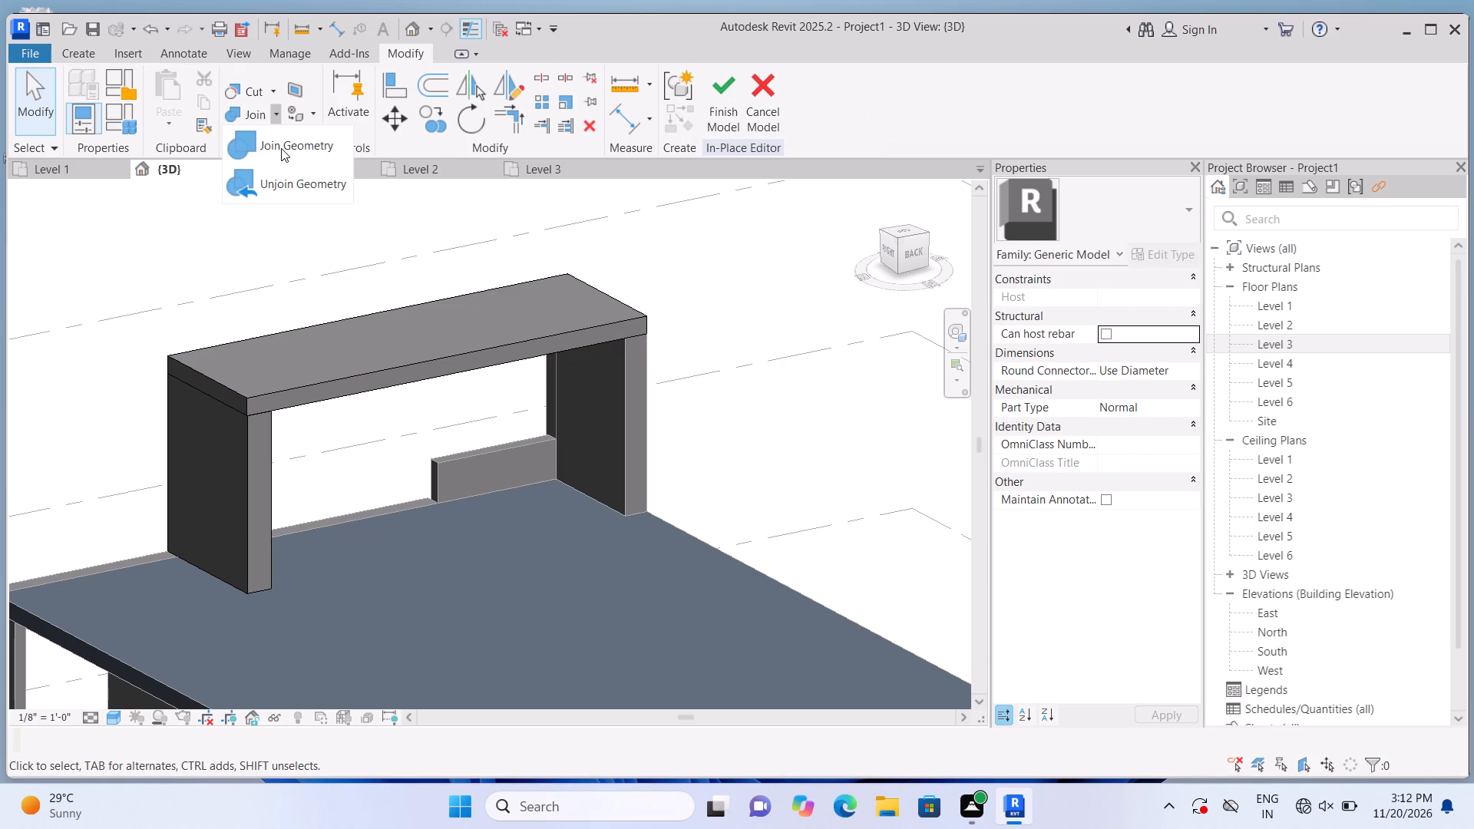
{"action": "left_click", "coordinate": [281, 148]}
{"action": "left_click", "coordinate": [216, 475]}
{"action": "left_click", "coordinate": [282, 406]}
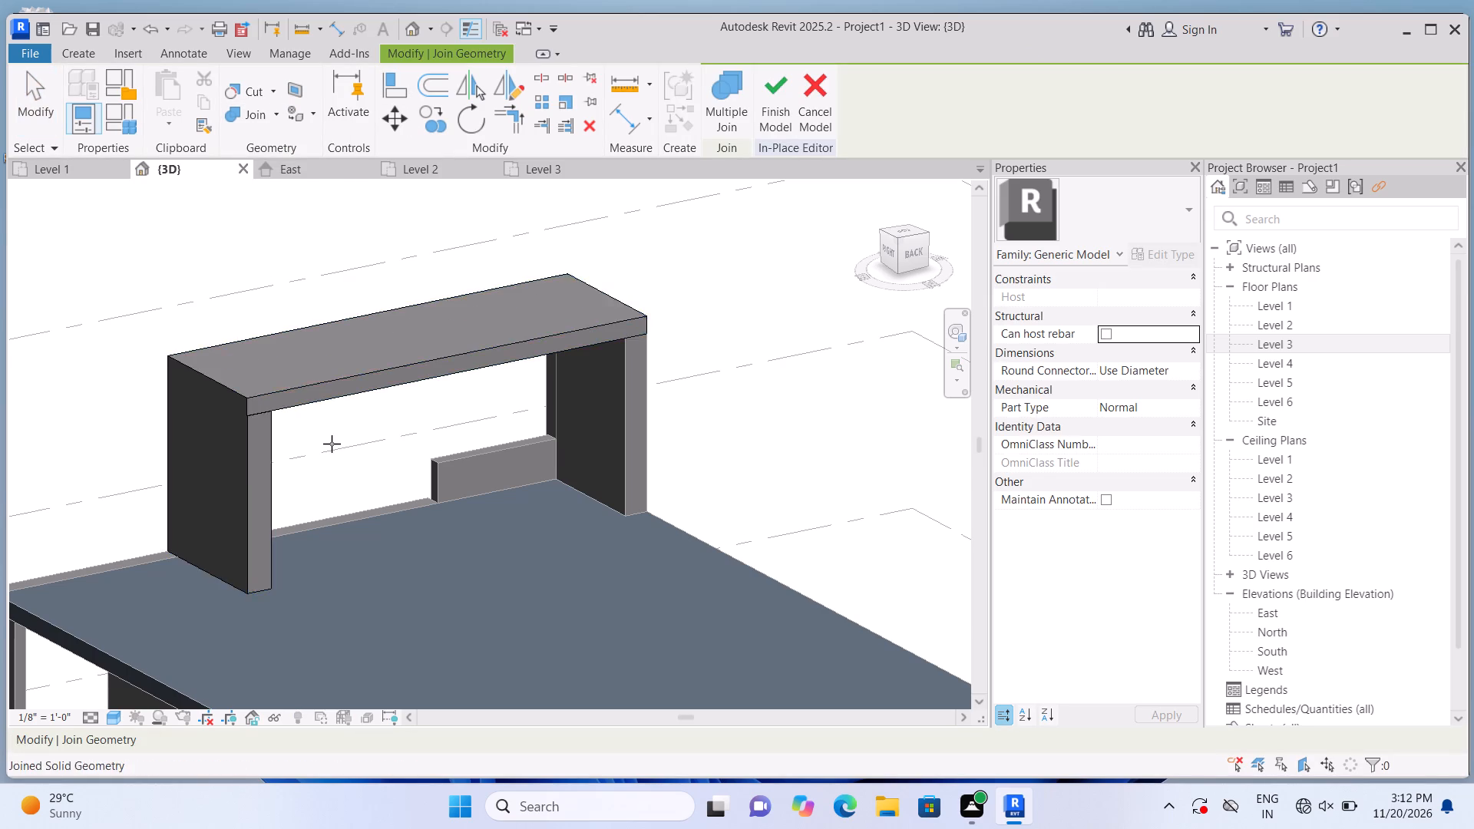
{"action": "scroll", "coordinate": [332, 444], "scroll_direction": "down", "scroll_amount": 1}
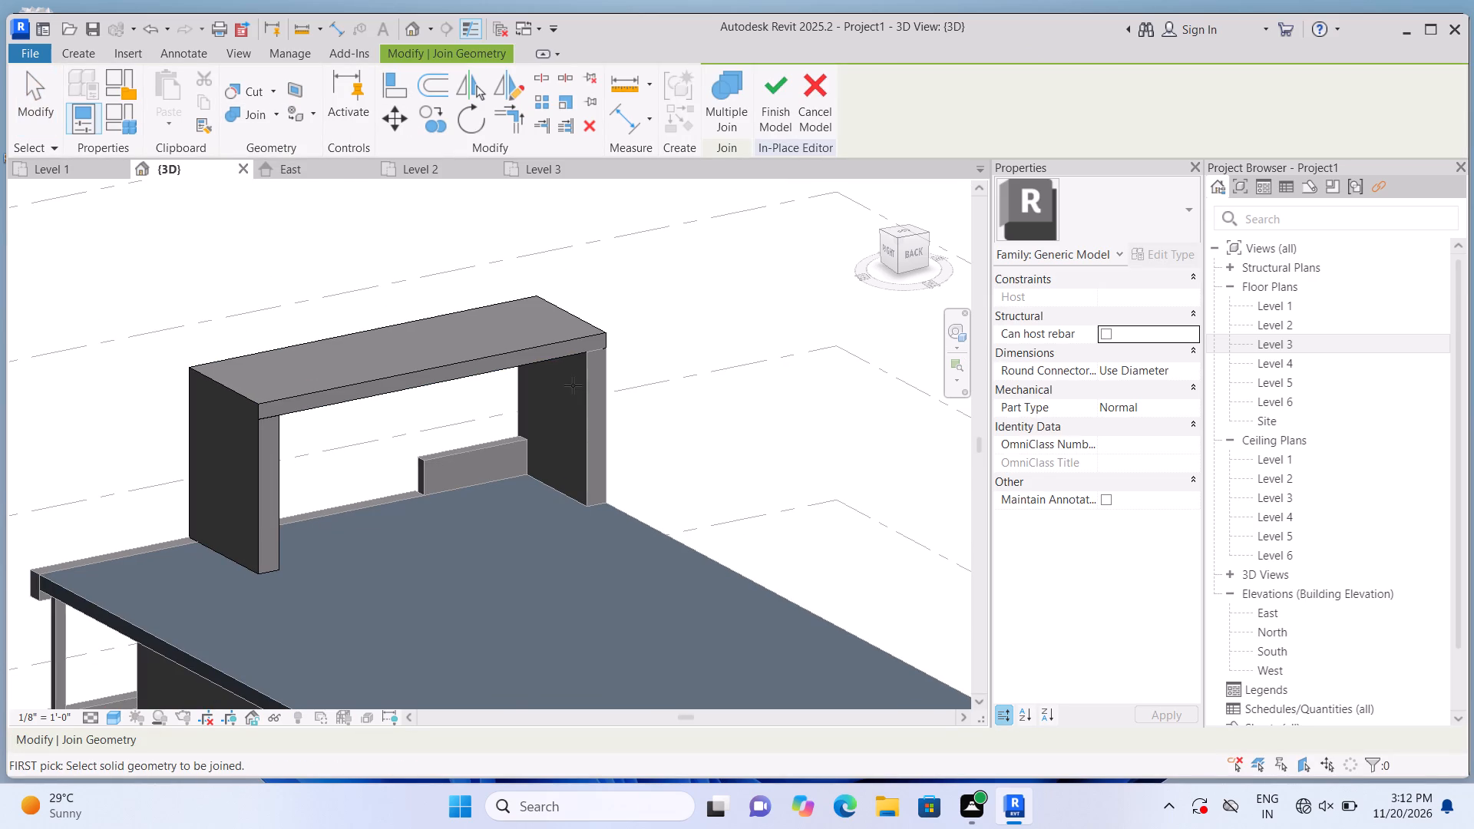
{"action": "scroll", "coordinate": [602, 385], "scroll_direction": "down", "scroll_amount": 3}
{"action": "key", "text": "Escape"}
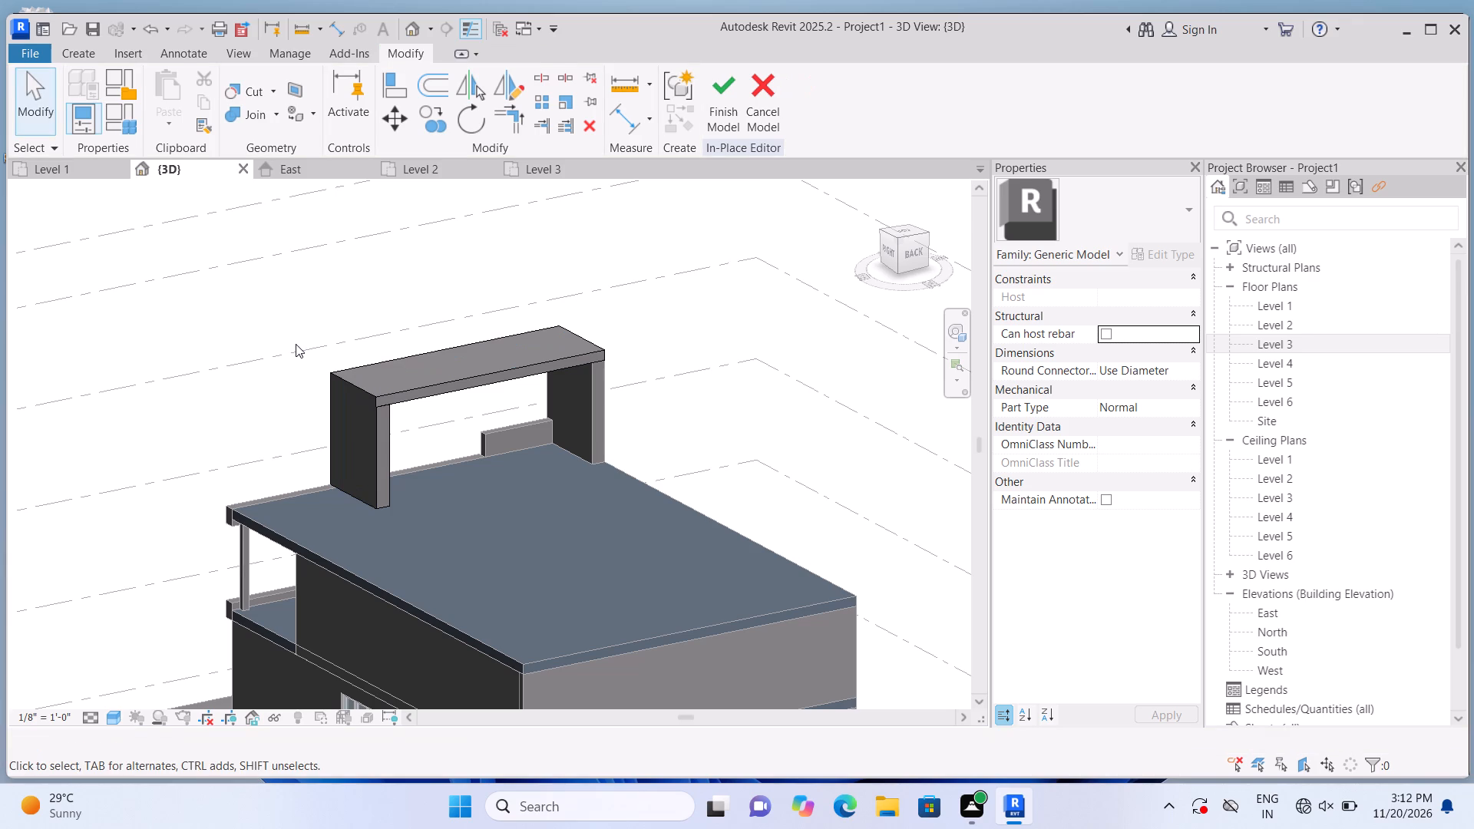
Try to join the left rooftop pier with the top slab inside the in-place editor, then finish the model.
{"action": "middle_click_drag", "start_coordinate": [319, 374], "coordinate": [666, 322], "text": "shift"}
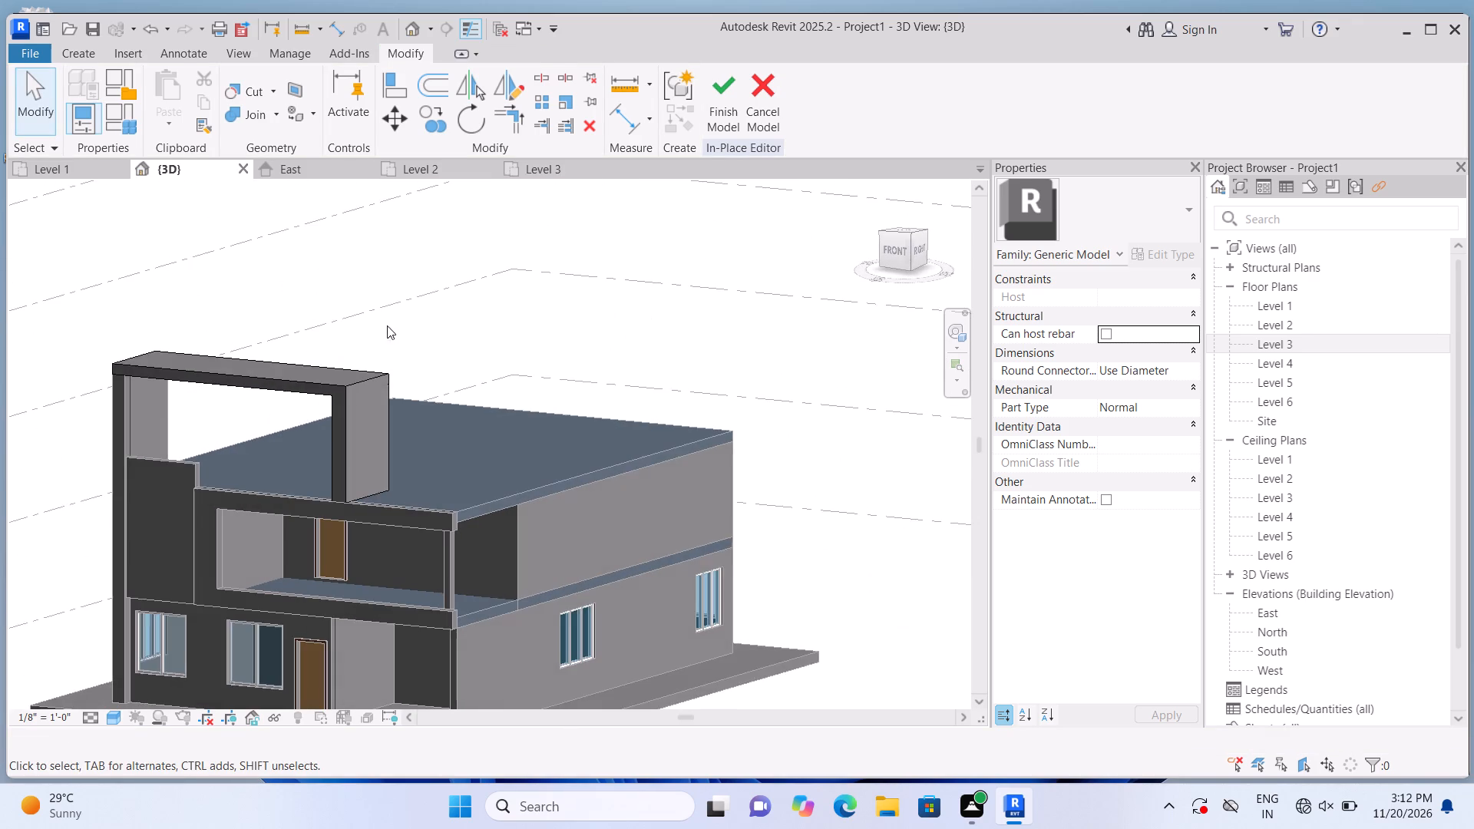
{"action": "scroll", "coordinate": [148, 312], "scroll_direction": "up", "scroll_amount": 4}
{"action": "scroll", "coordinate": [63, 421], "scroll_direction": "up", "scroll_amount": 5}
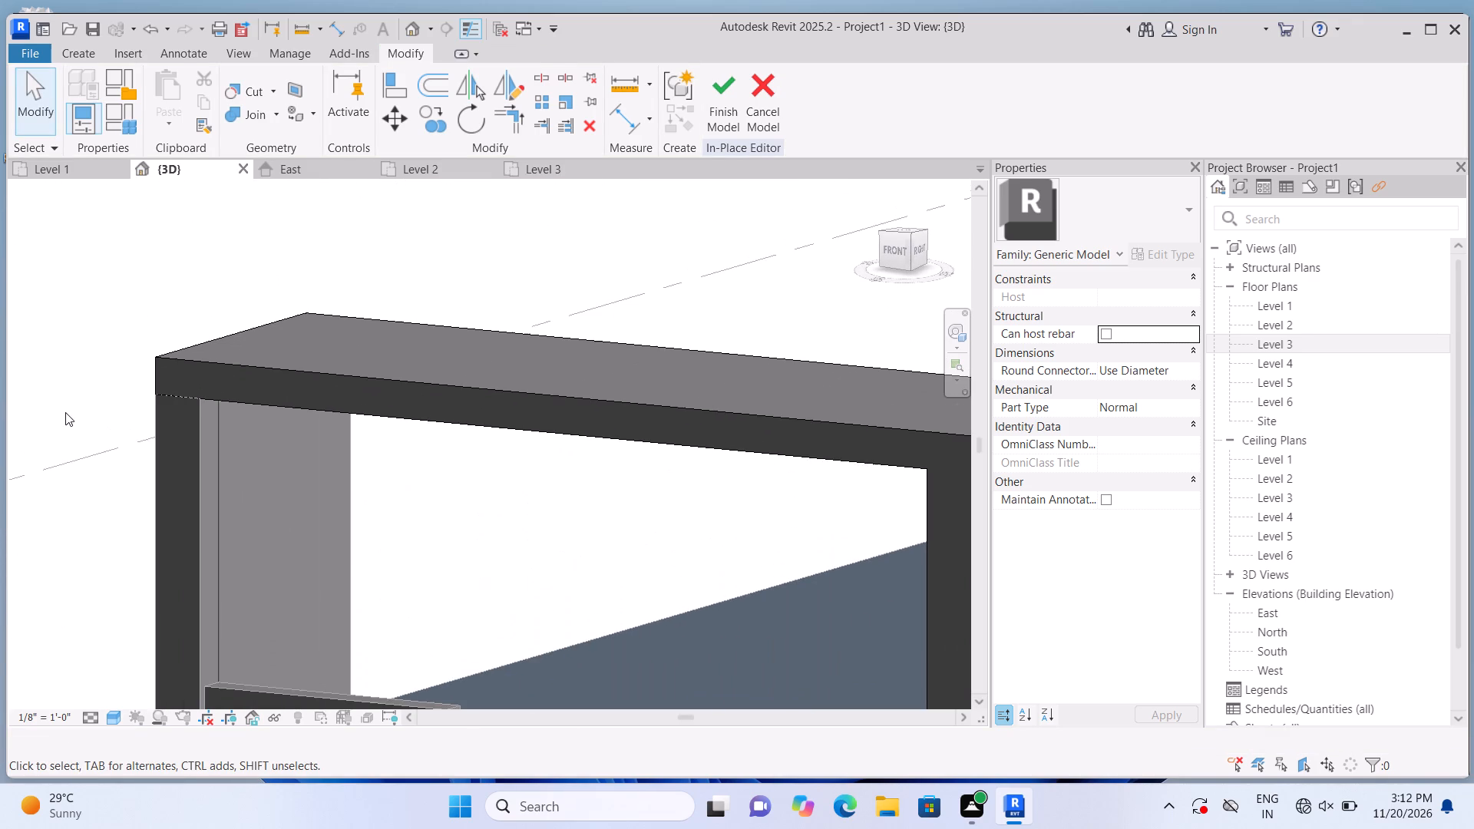
{"action": "left_click", "coordinate": [282, 110]}
{"action": "left_click", "coordinate": [281, 137]}
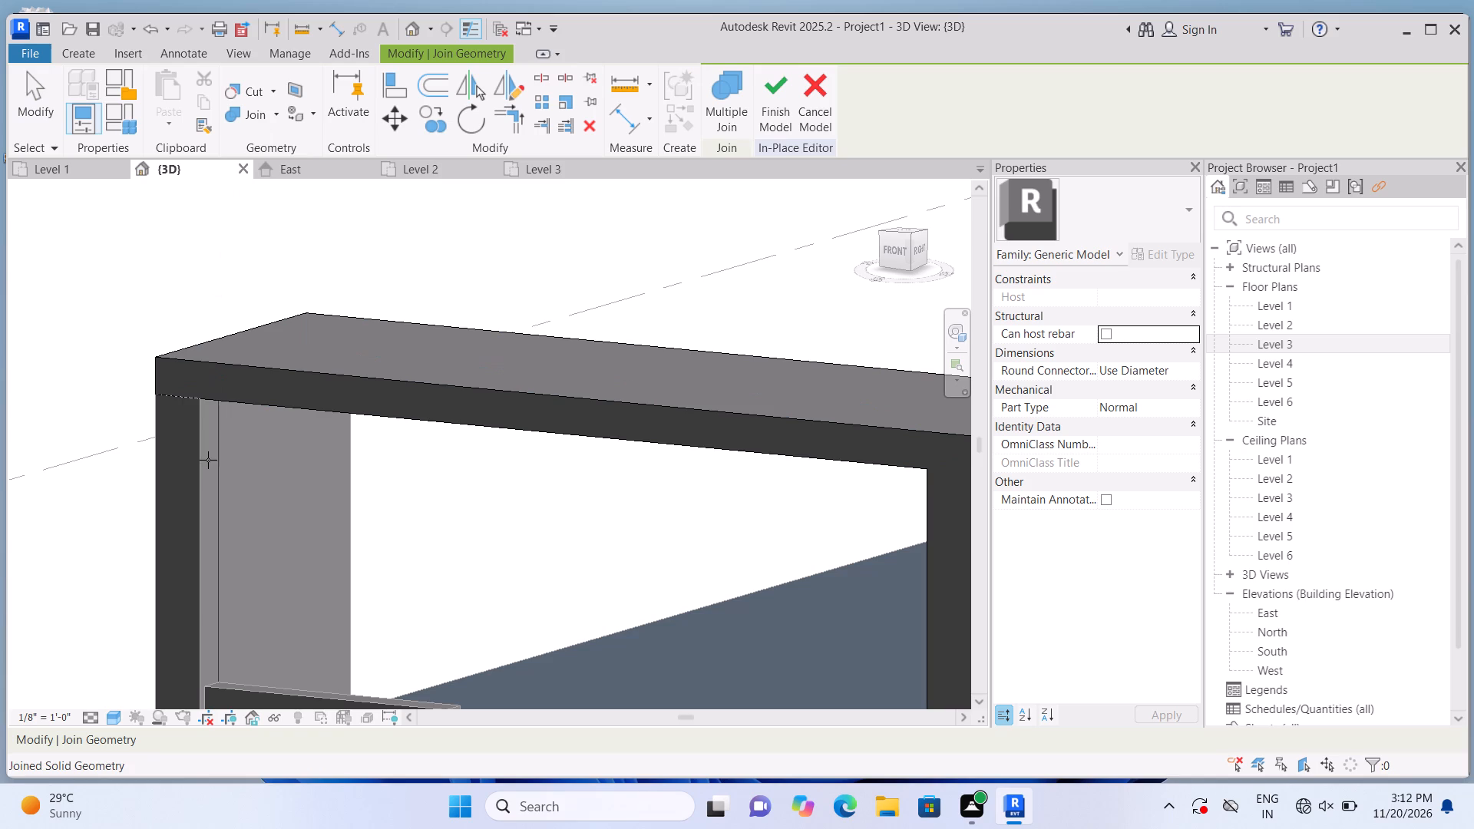
{"action": "left_click", "coordinate": [239, 404]}
{"action": "left_click", "coordinate": [226, 474]}
{"action": "key", "text": "Escape"}
{"action": "left_click", "coordinate": [727, 105]}
Use Join Geometry outside the in-place editor to join the left rooftop pier with the top slab.
{"action": "scroll", "coordinate": [527, 218], "scroll_direction": "down", "scroll_amount": 2}
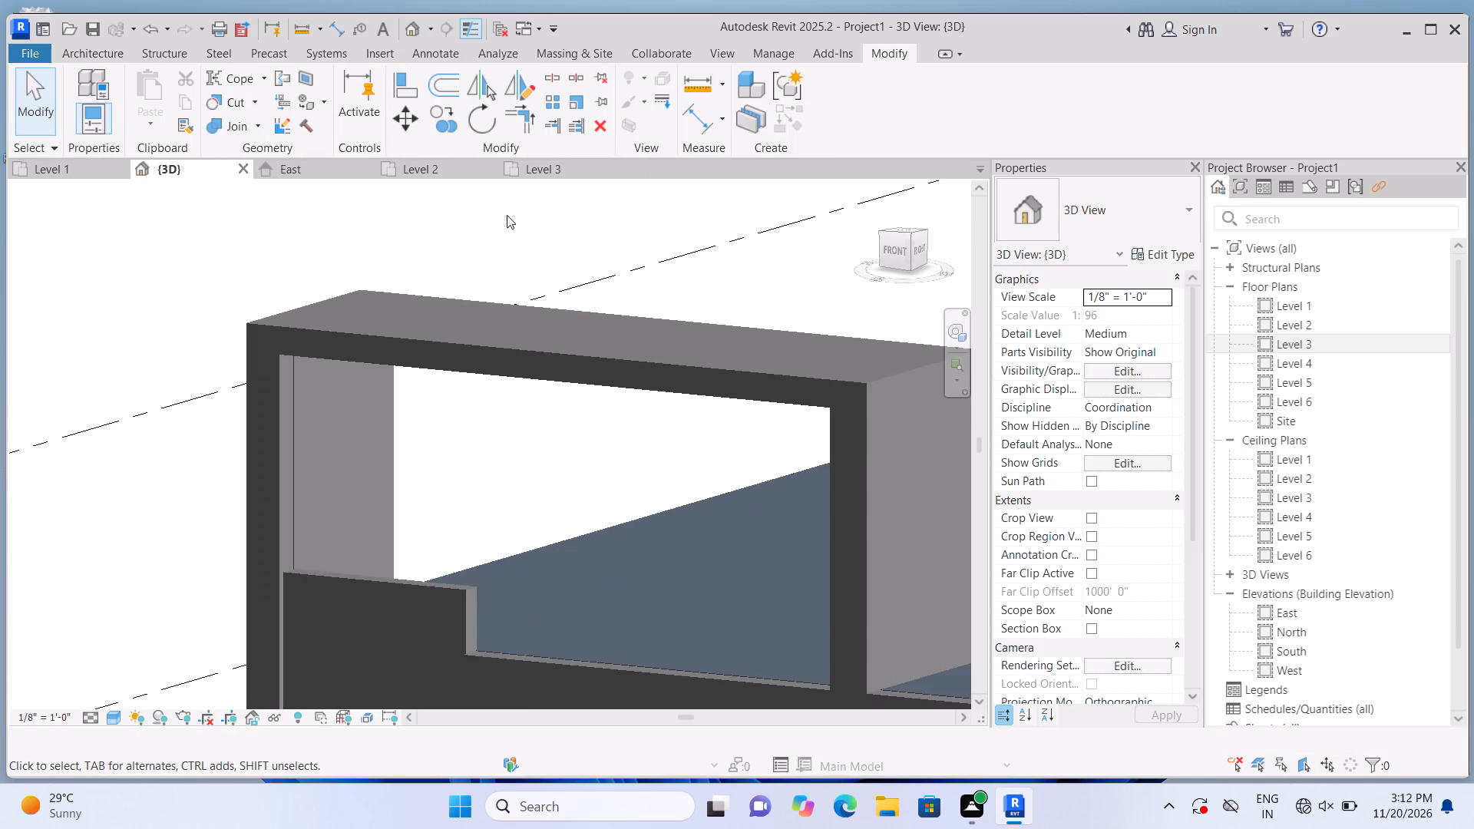
{"action": "left_click", "coordinate": [256, 118]}
{"action": "left_click", "coordinate": [264, 148]}
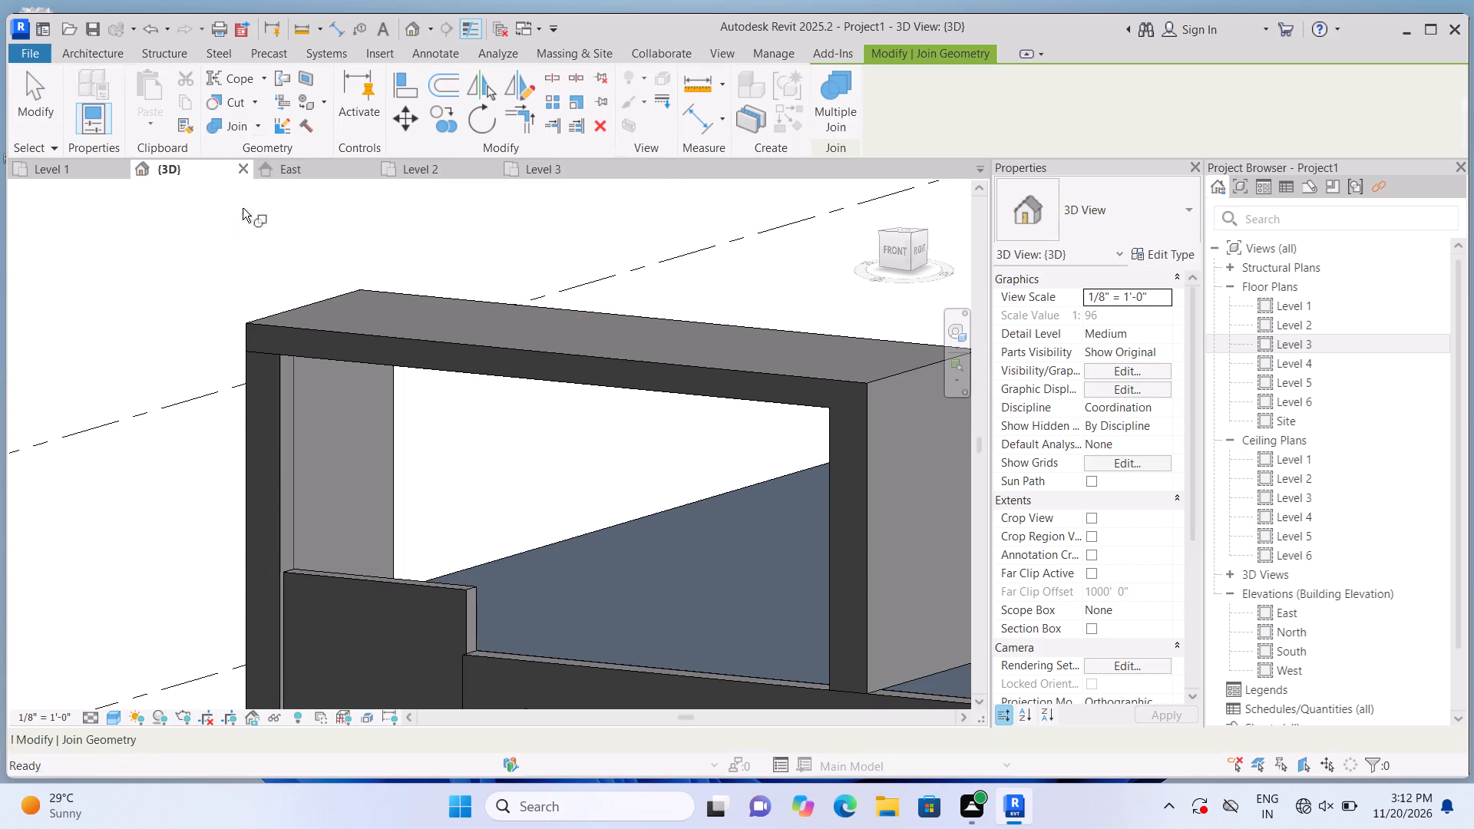
{"action": "left_click", "coordinate": [269, 430]}
{"action": "left_click", "coordinate": [177, 487]}
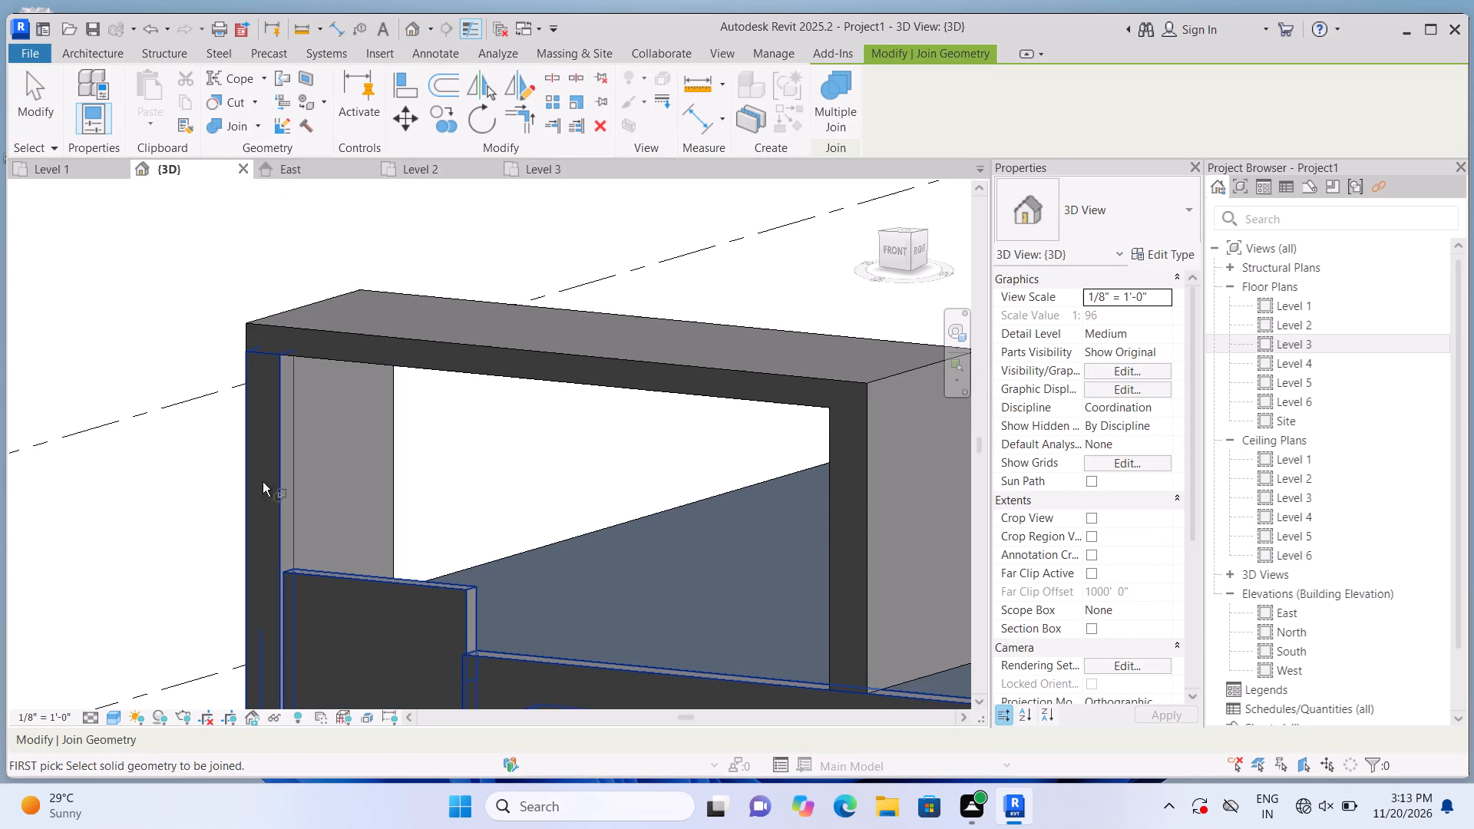
{"action": "left_click", "coordinate": [343, 438]}
{"action": "left_click", "coordinate": [380, 340]}
{"action": "scroll", "coordinate": [366, 355], "scroll_direction": "down", "scroll_amount": 1}
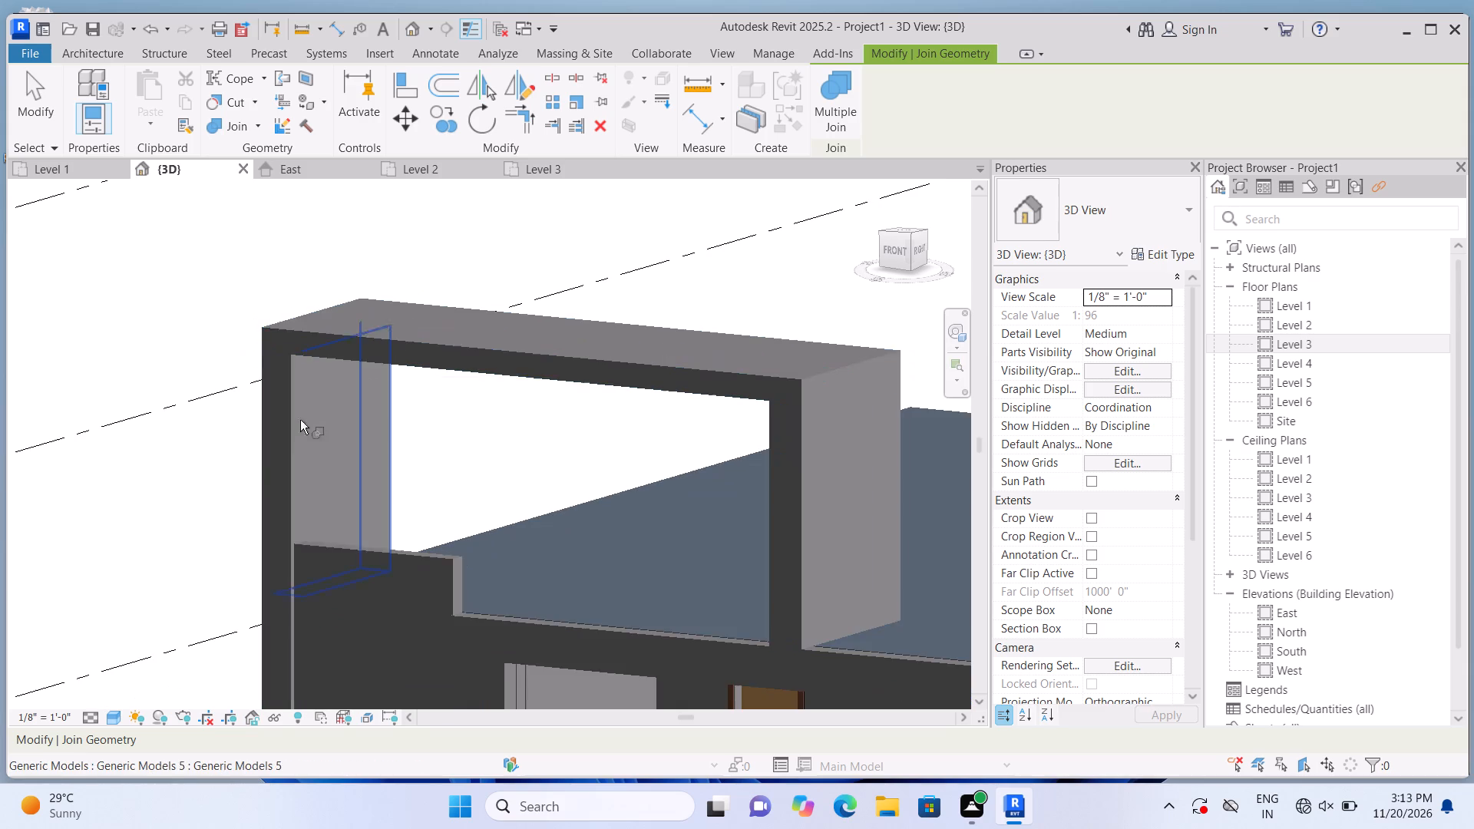
{"action": "left_click", "coordinate": [168, 471]}
Apply Join Geometry again, picking the rooftop frame first and the left pier second.
{"action": "scroll", "coordinate": [168, 471], "scroll_direction": "down", "scroll_amount": 3}
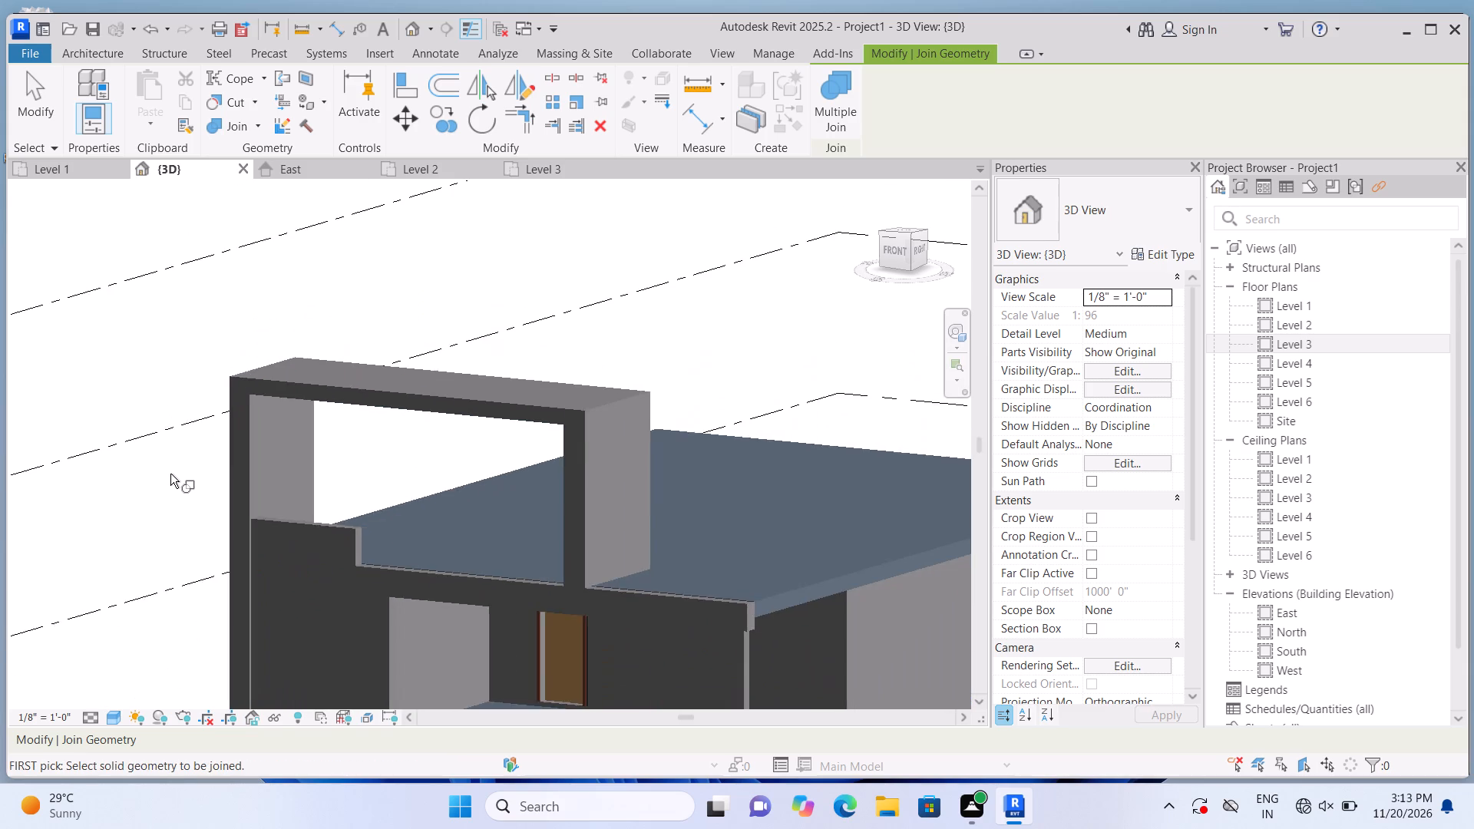
{"action": "scroll", "coordinate": [220, 438], "scroll_direction": "up", "scroll_amount": 2}
{"action": "left_click", "coordinate": [350, 351]}
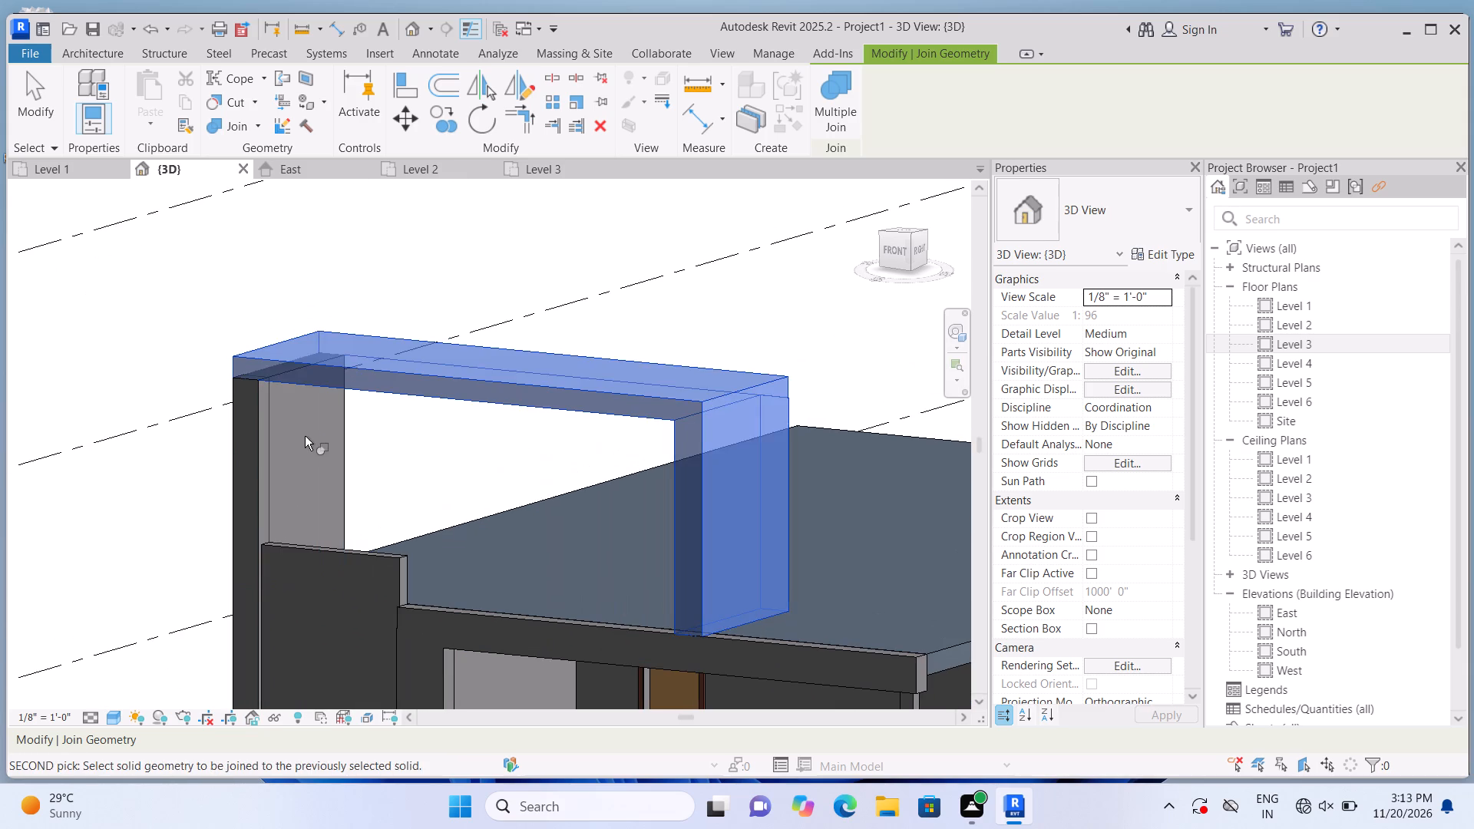
{"action": "left_click", "coordinate": [305, 431]}
{"action": "left_click", "coordinate": [289, 436]}
{"action": "left_click", "coordinate": [190, 441]}
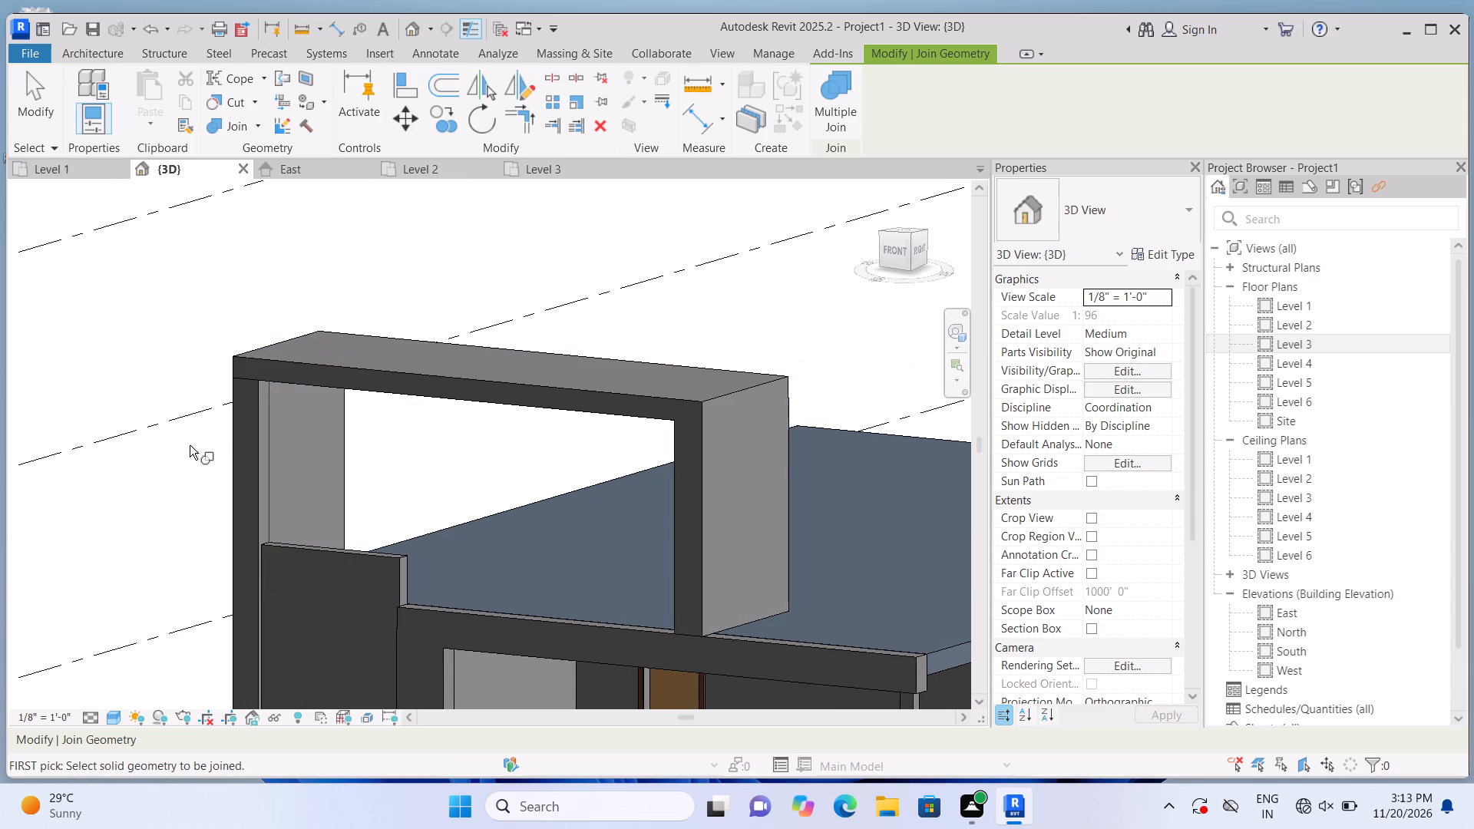
{"action": "key", "text": "Escape"}
Select the rooftop frame and adjust the left end face of its top slab towards the pier's outer face.
{"action": "scroll", "coordinate": [201, 437], "scroll_direction": "down", "scroll_amount": 8}
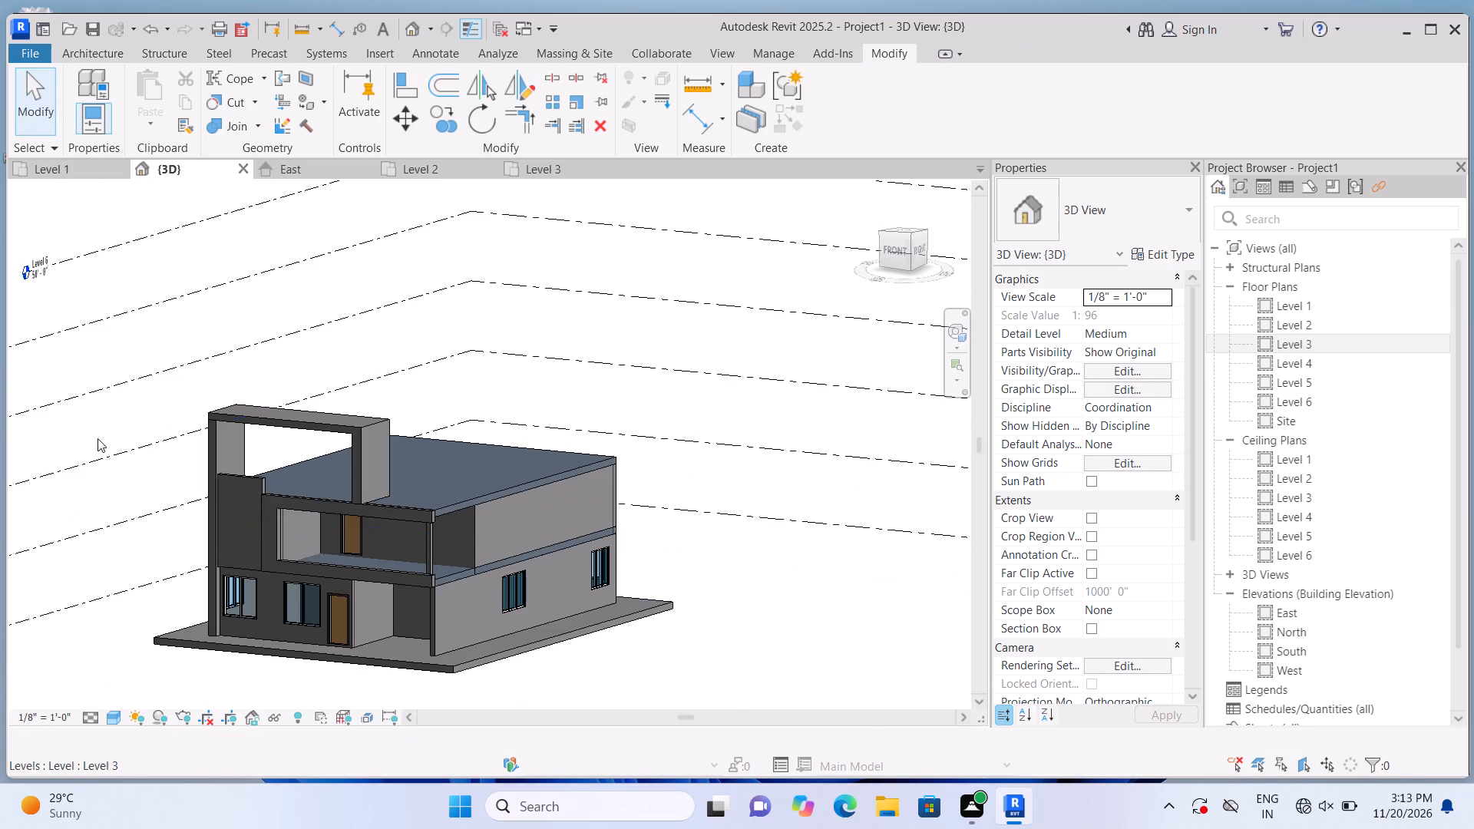
{"action": "middle_click", "coordinate": [95, 435], "text": "shift"}
{"action": "middle_click_drag", "start_coordinate": [125, 461], "coordinate": [339, 520], "text": "shift"}
{"action": "scroll", "coordinate": [342, 519], "scroll_direction": "up", "scroll_amount": 4}
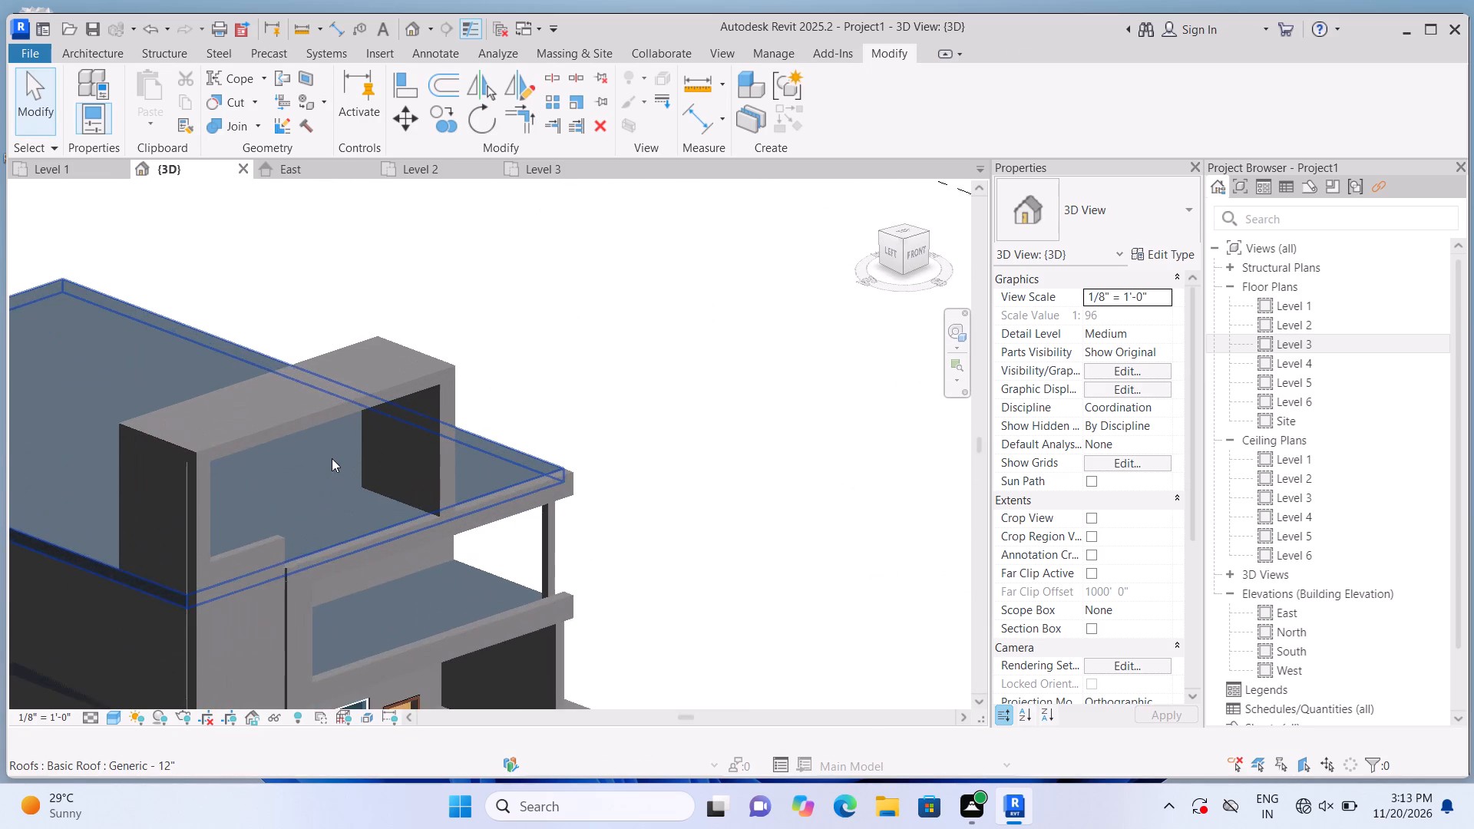
{"action": "scroll", "coordinate": [332, 458], "scroll_direction": "up", "scroll_amount": 4}
{"action": "scroll", "coordinate": [172, 334], "scroll_direction": "up", "scroll_amount": 2}
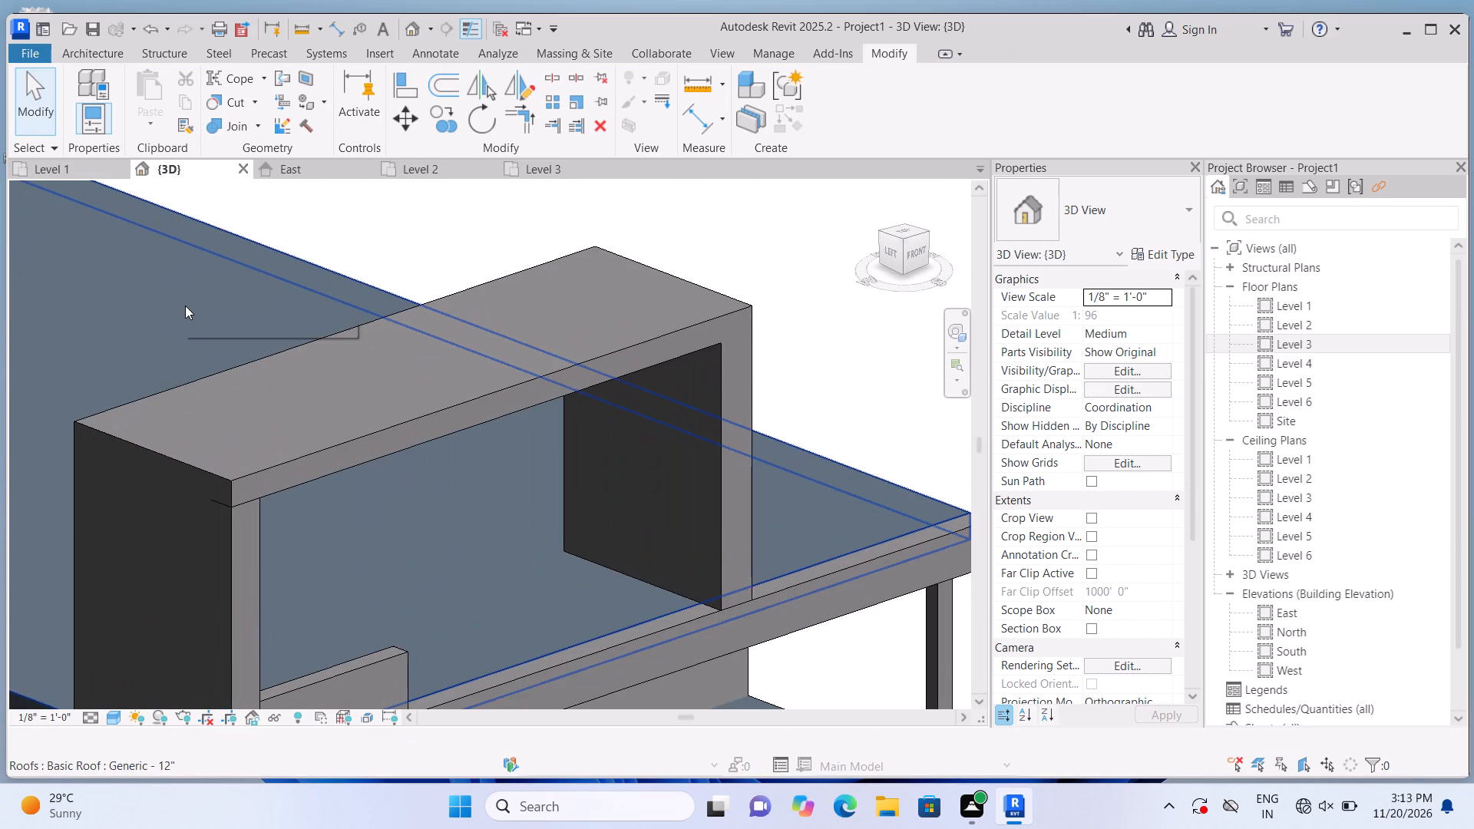
{"action": "scroll", "coordinate": [195, 371], "scroll_direction": "up", "scroll_amount": 1}
{"action": "left_click", "coordinate": [215, 472]}
{"action": "scroll", "coordinate": [197, 510], "scroll_direction": "up", "scroll_amount": 3}
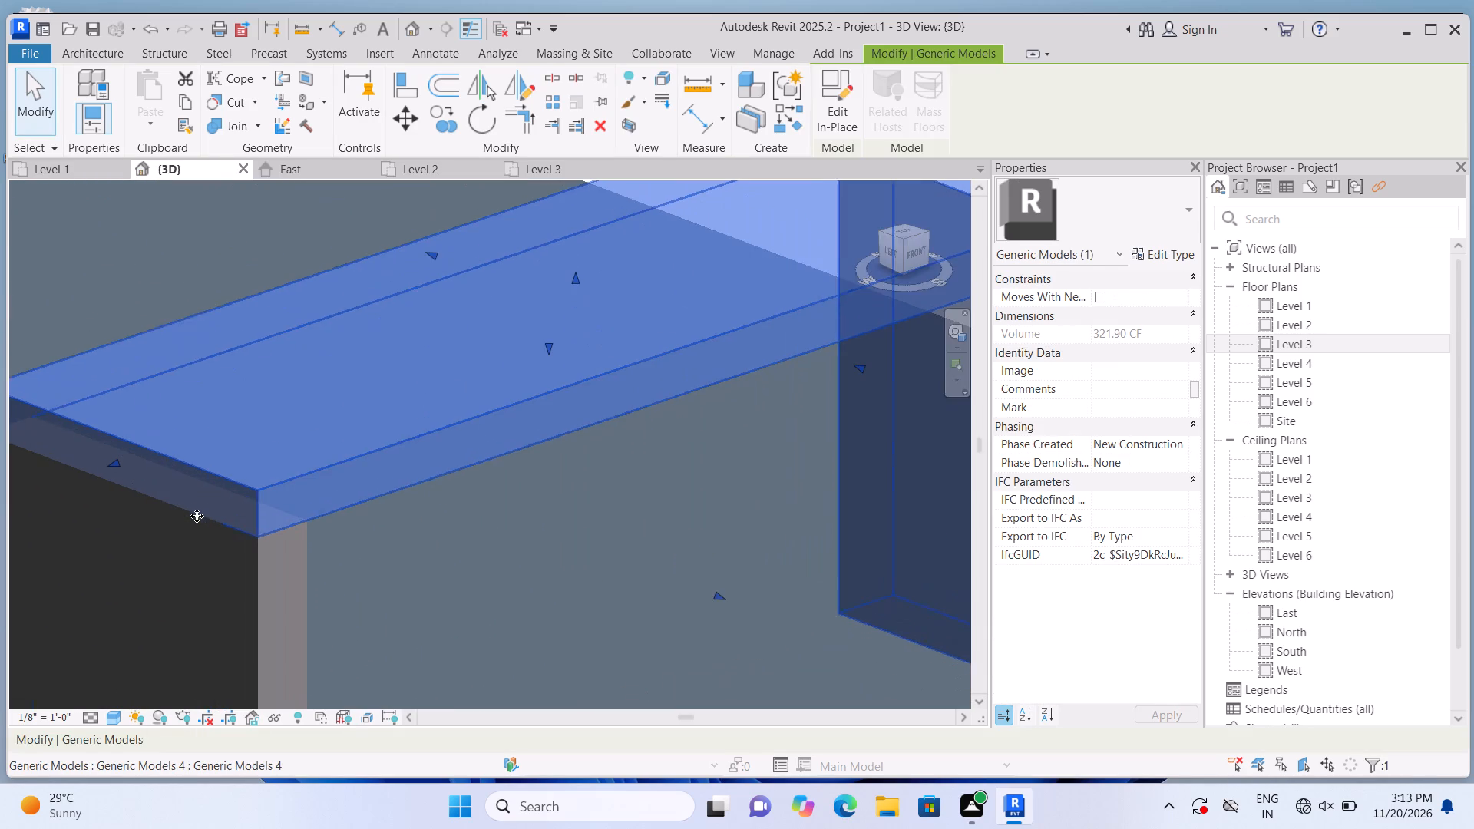
{"action": "scroll", "coordinate": [241, 623], "scroll_direction": "up", "scroll_amount": 2}
{"action": "scroll", "coordinate": [260, 590], "scroll_direction": "down", "scroll_amount": 2}
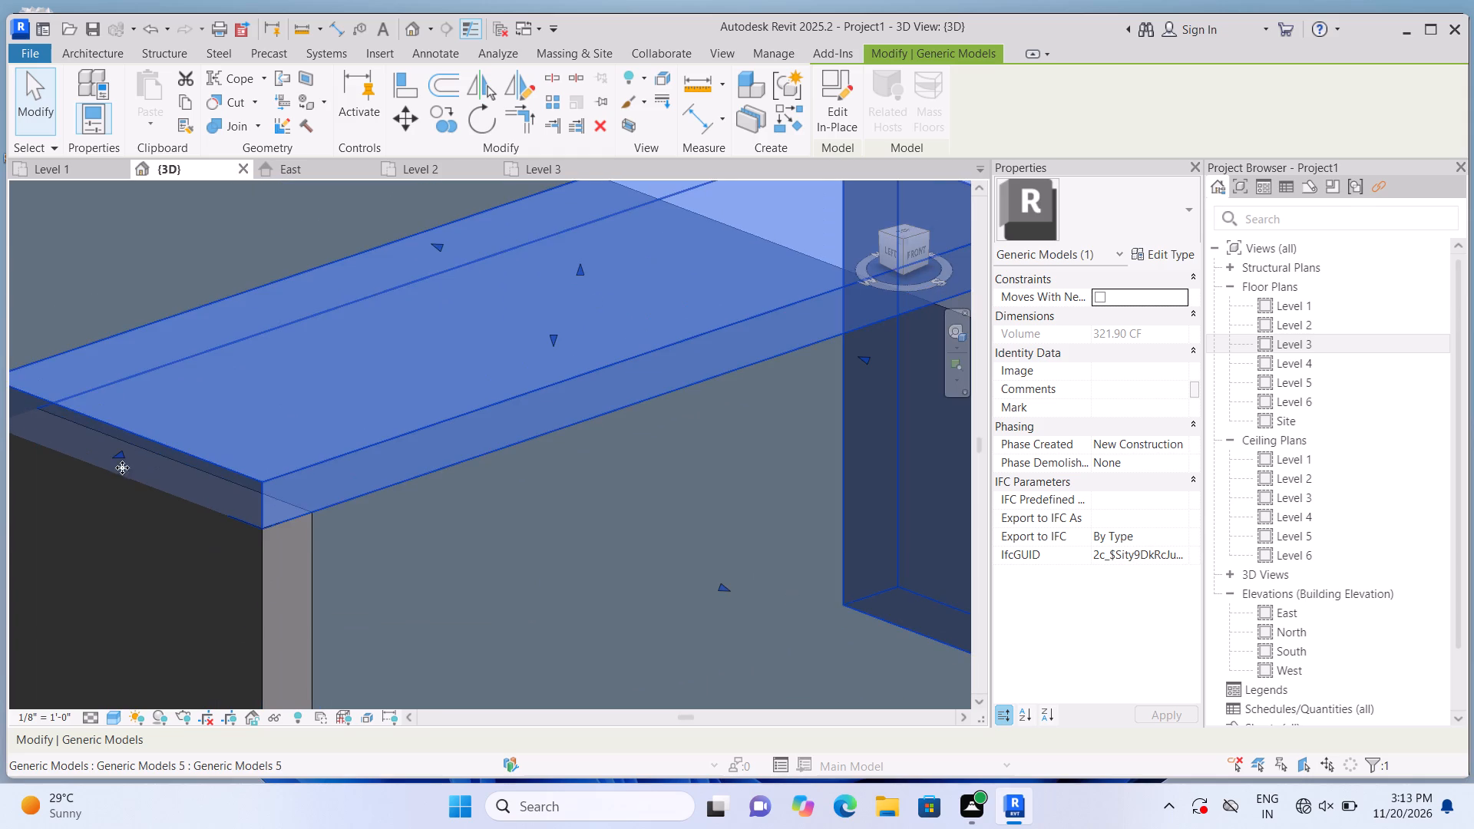
{"action": "left_click", "coordinate": [121, 452]}
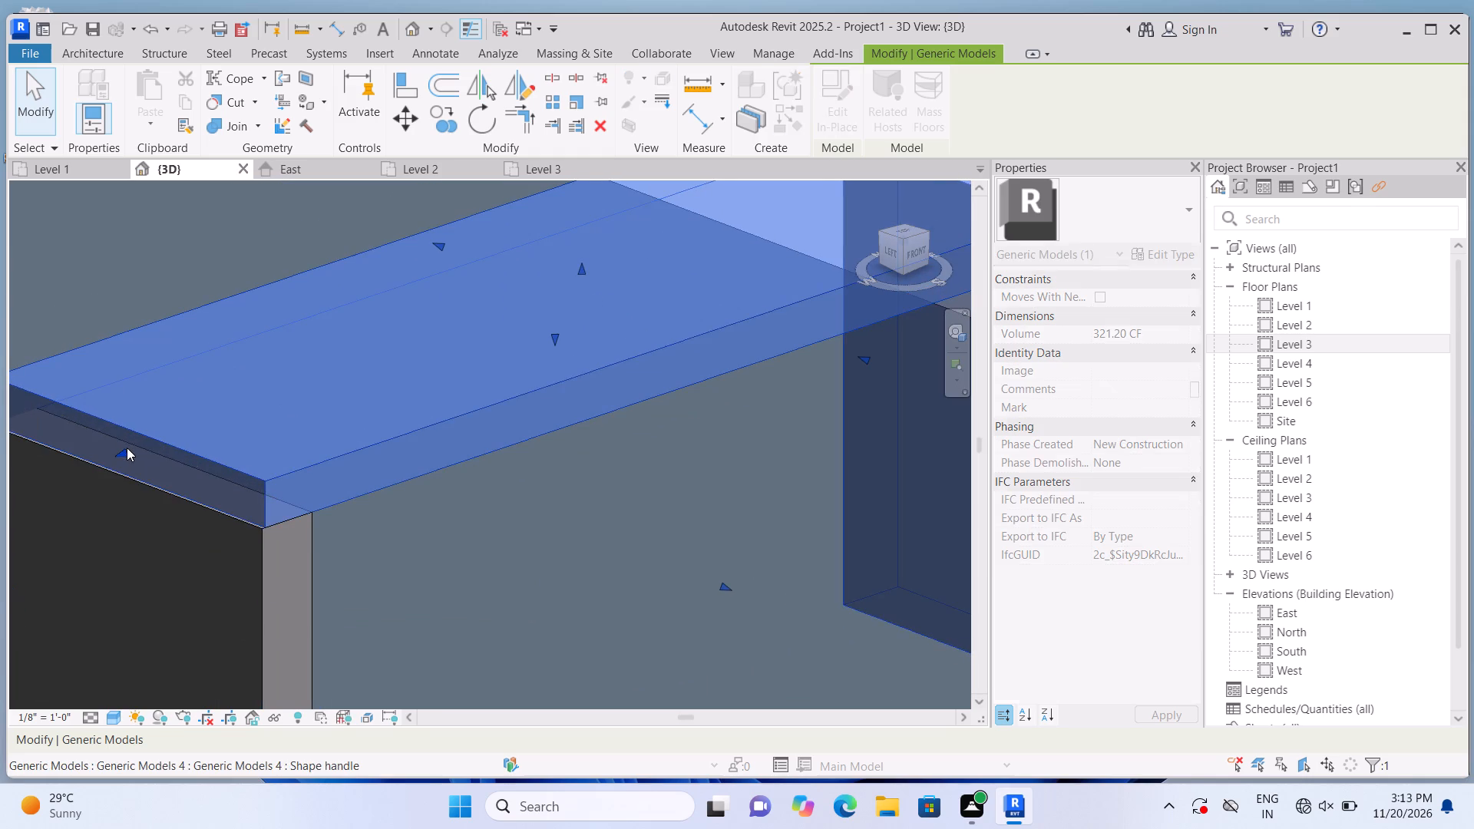
{"action": "scroll", "coordinate": [127, 448], "scroll_direction": "down", "scroll_amount": 4}
Fine-tune the top slab's left end face to line up with the left pier's outer face.
{"action": "scroll", "coordinate": [119, 450], "scroll_direction": "up", "scroll_amount": 2}
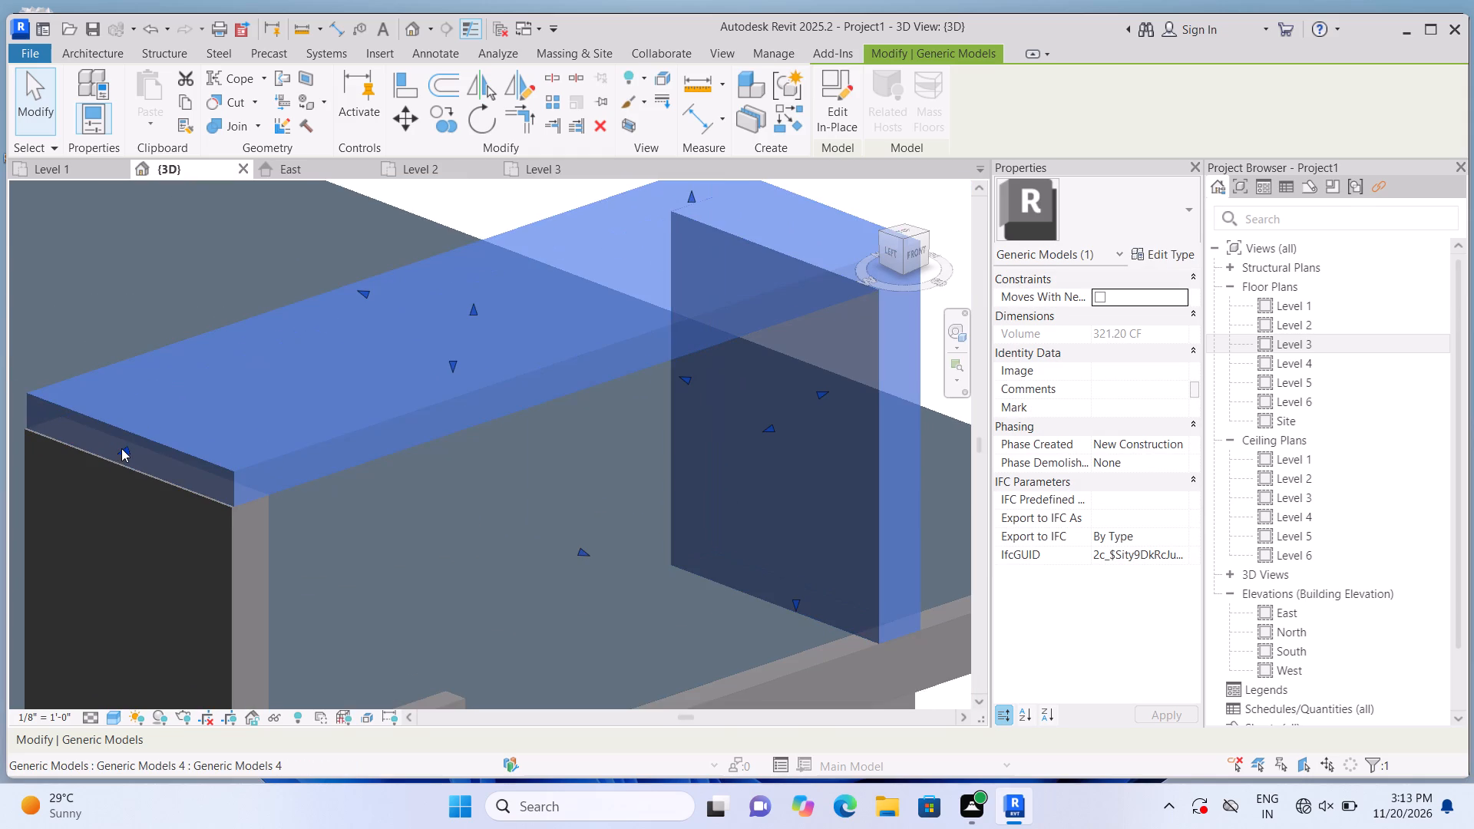
{"action": "left_click", "coordinate": [121, 448]}
{"action": "scroll", "coordinate": [102, 461], "scroll_direction": "up", "scroll_amount": 3}
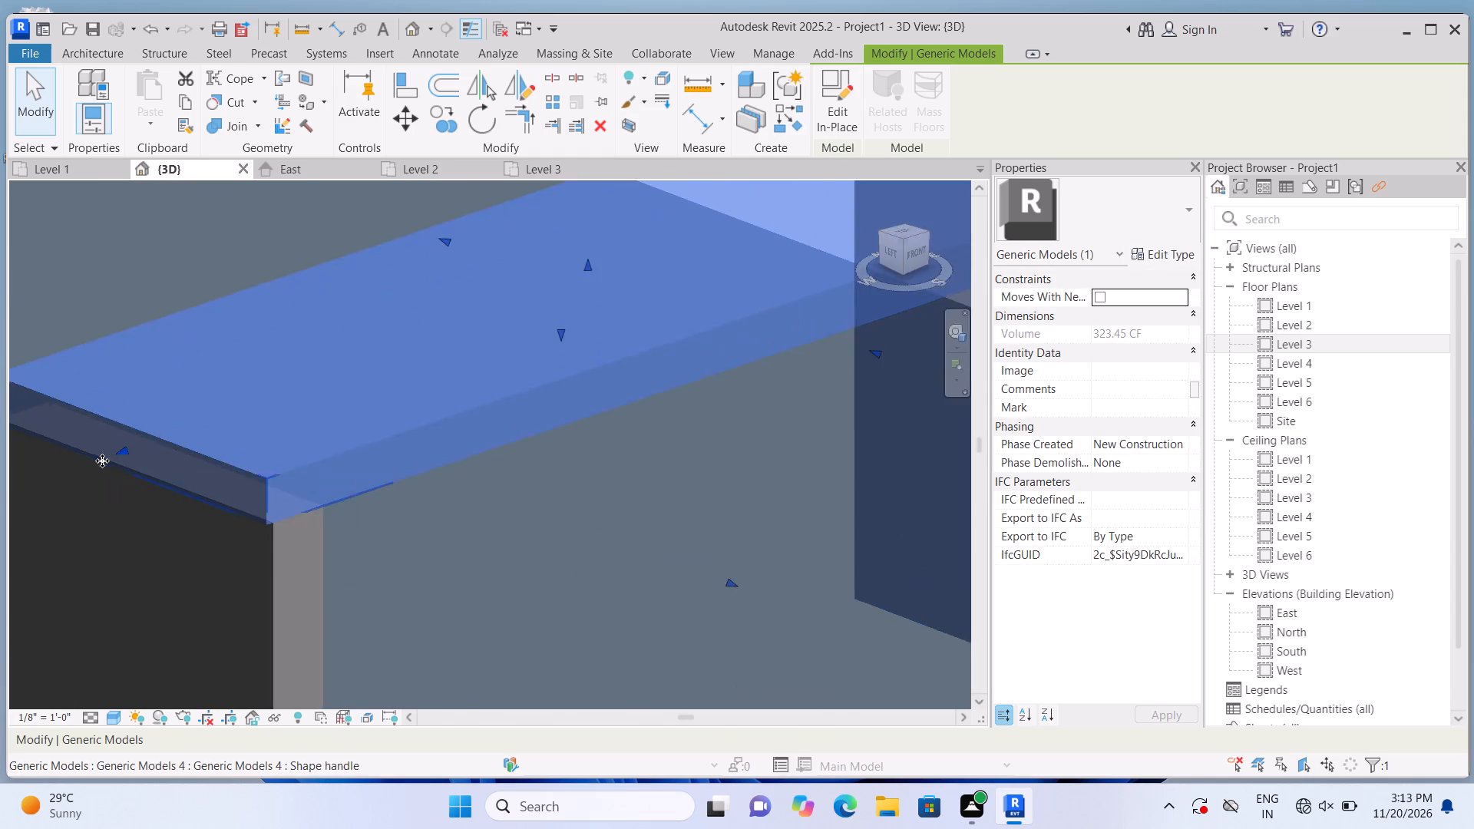
{"action": "scroll", "coordinate": [102, 461], "scroll_direction": "up", "scroll_amount": 1}
{"action": "left_click_drag", "start_coordinate": [129, 442], "coordinate": [142, 434]}
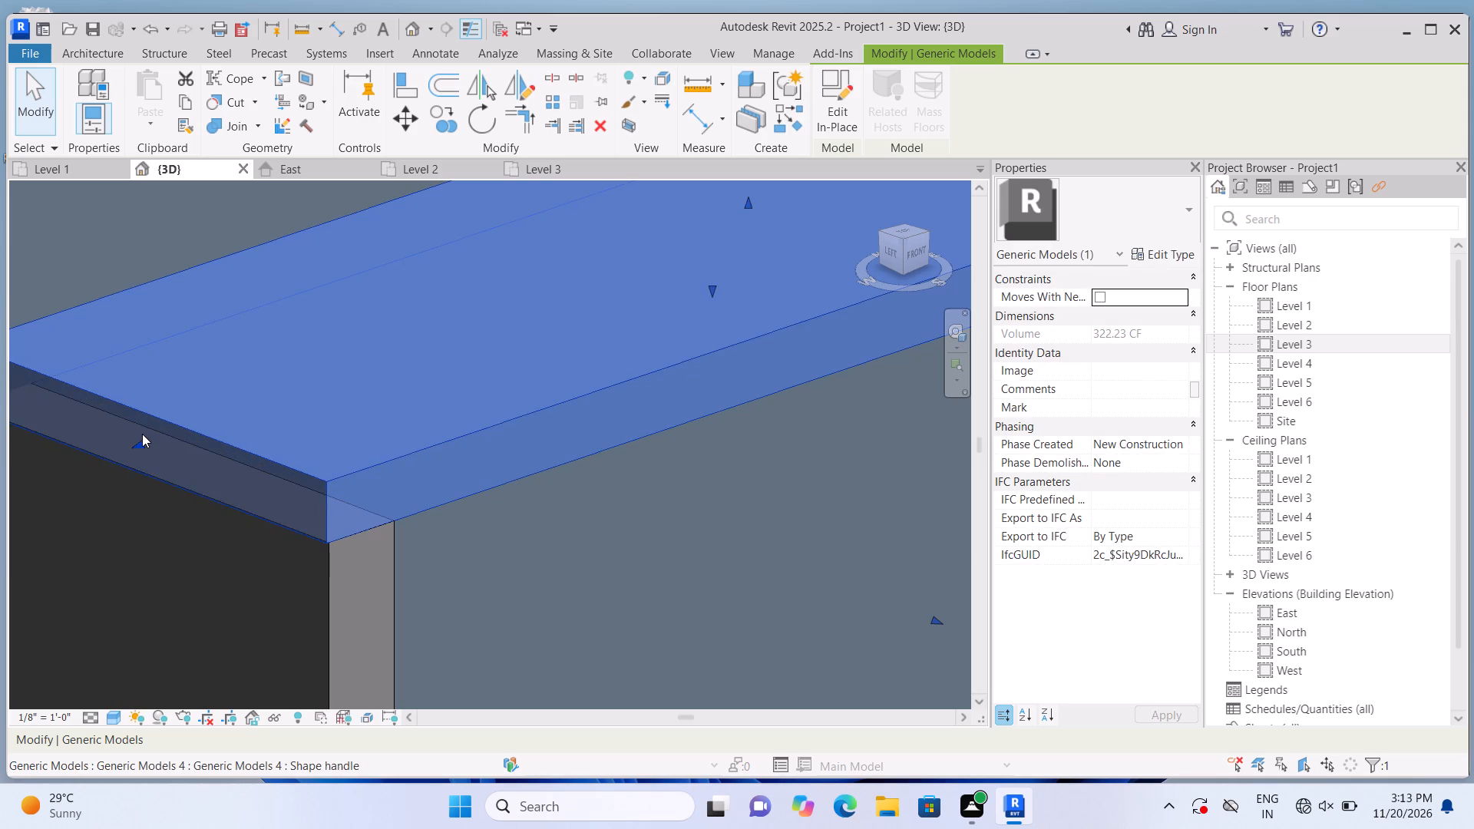
{"action": "scroll", "coordinate": [142, 434], "scroll_direction": "down", "scroll_amount": 9}
{"action": "left_click", "coordinate": [308, 267]}
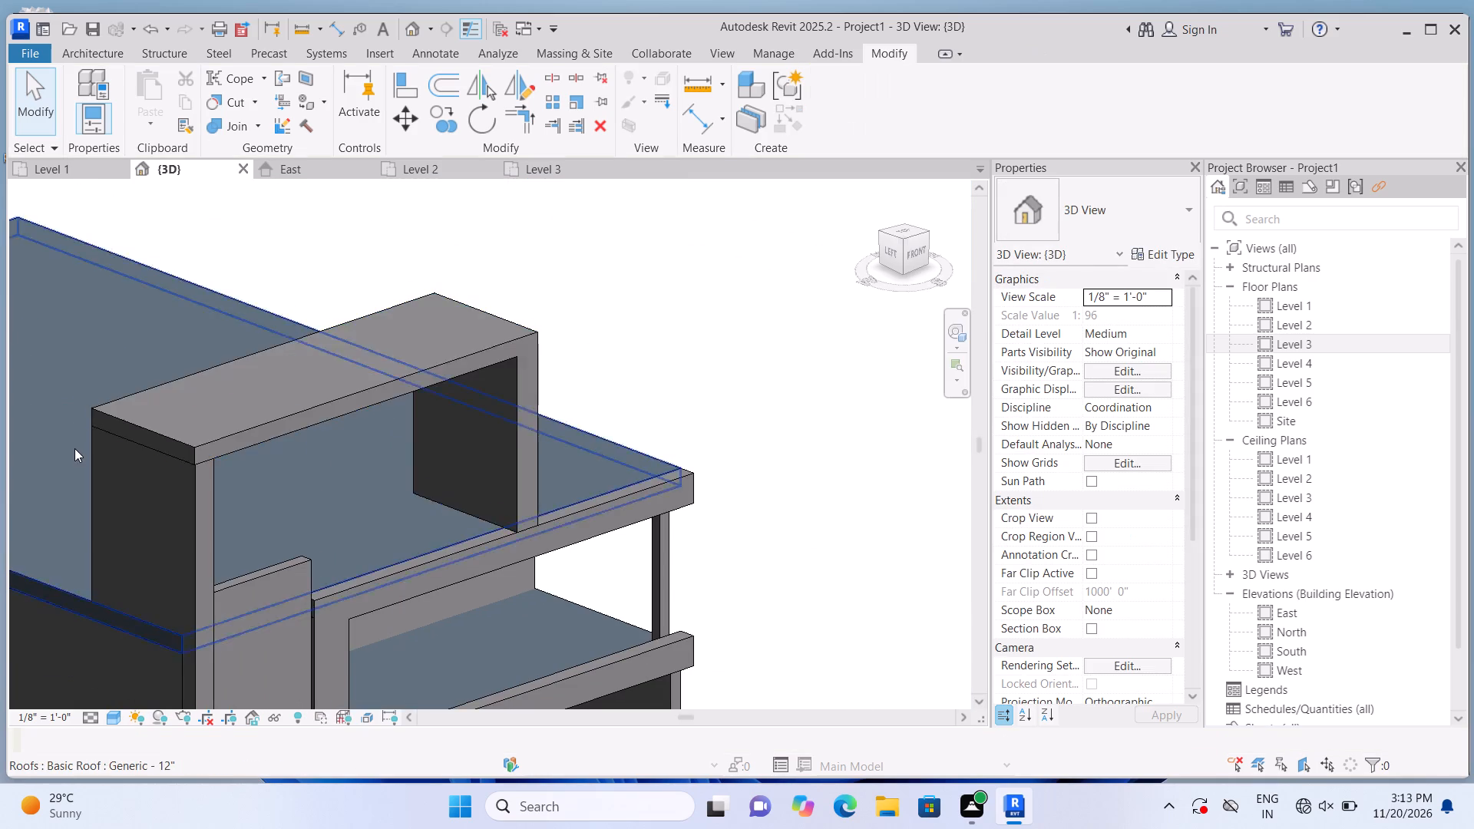
Extend the underside of the rooftop frame's top slab slightly downwards onto the left pier.
{"action": "scroll", "coordinate": [74, 448], "scroll_direction": "up", "scroll_amount": 5}
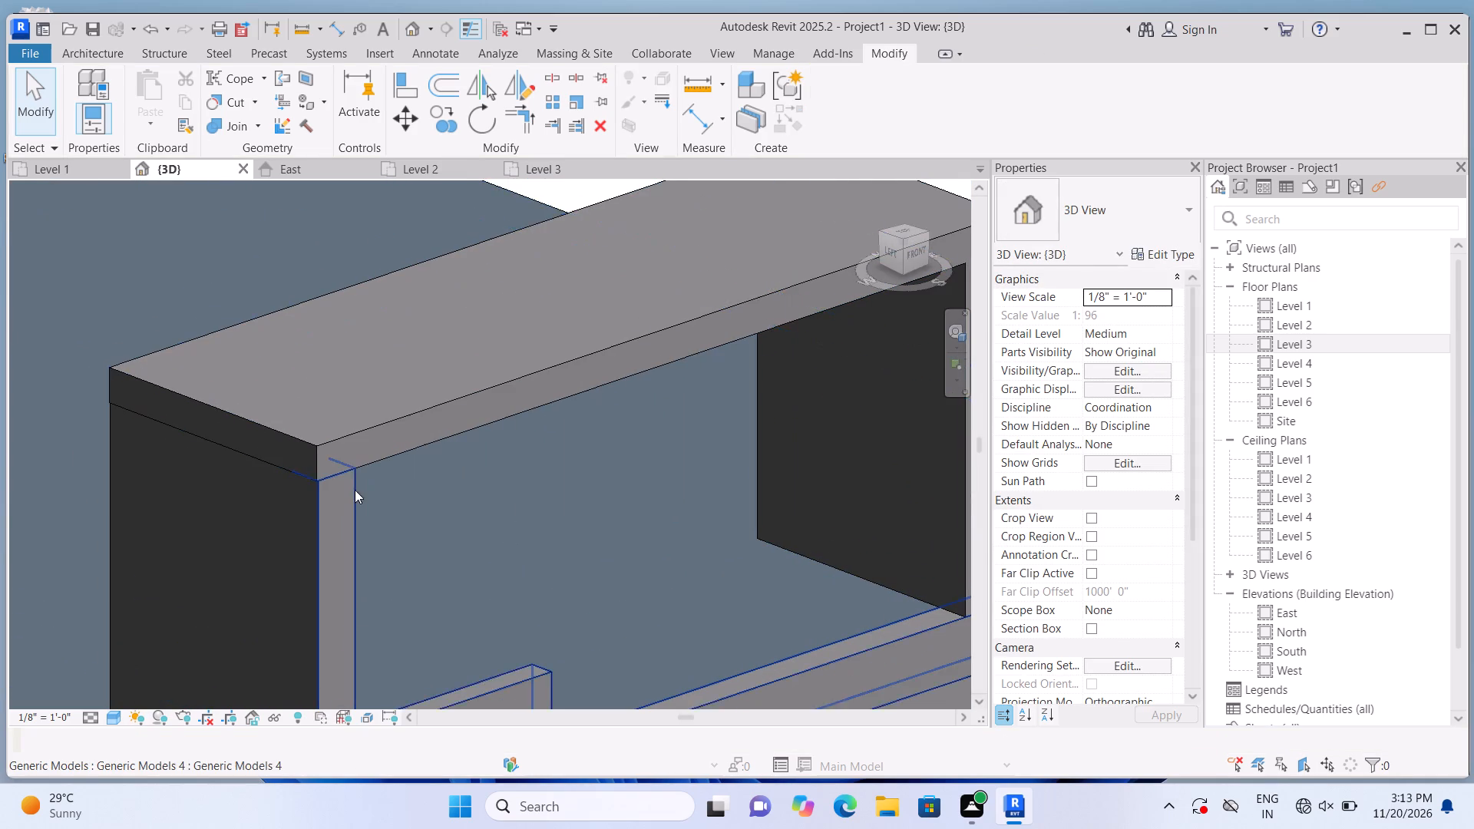
{"action": "scroll", "coordinate": [347, 490], "scroll_direction": "up", "scroll_amount": 4}
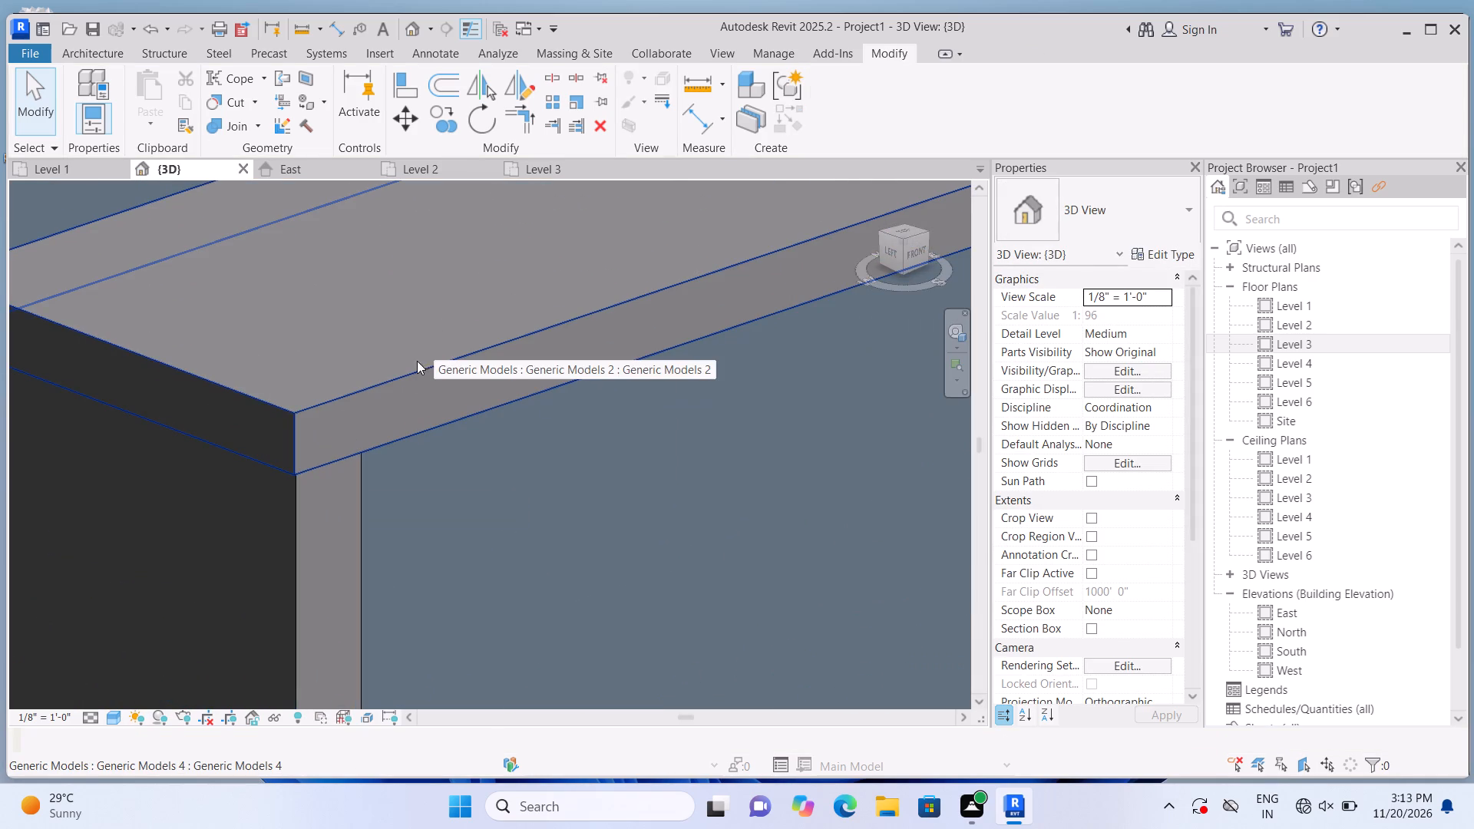
{"action": "scroll", "coordinate": [401, 381], "scroll_direction": "down", "scroll_amount": 2}
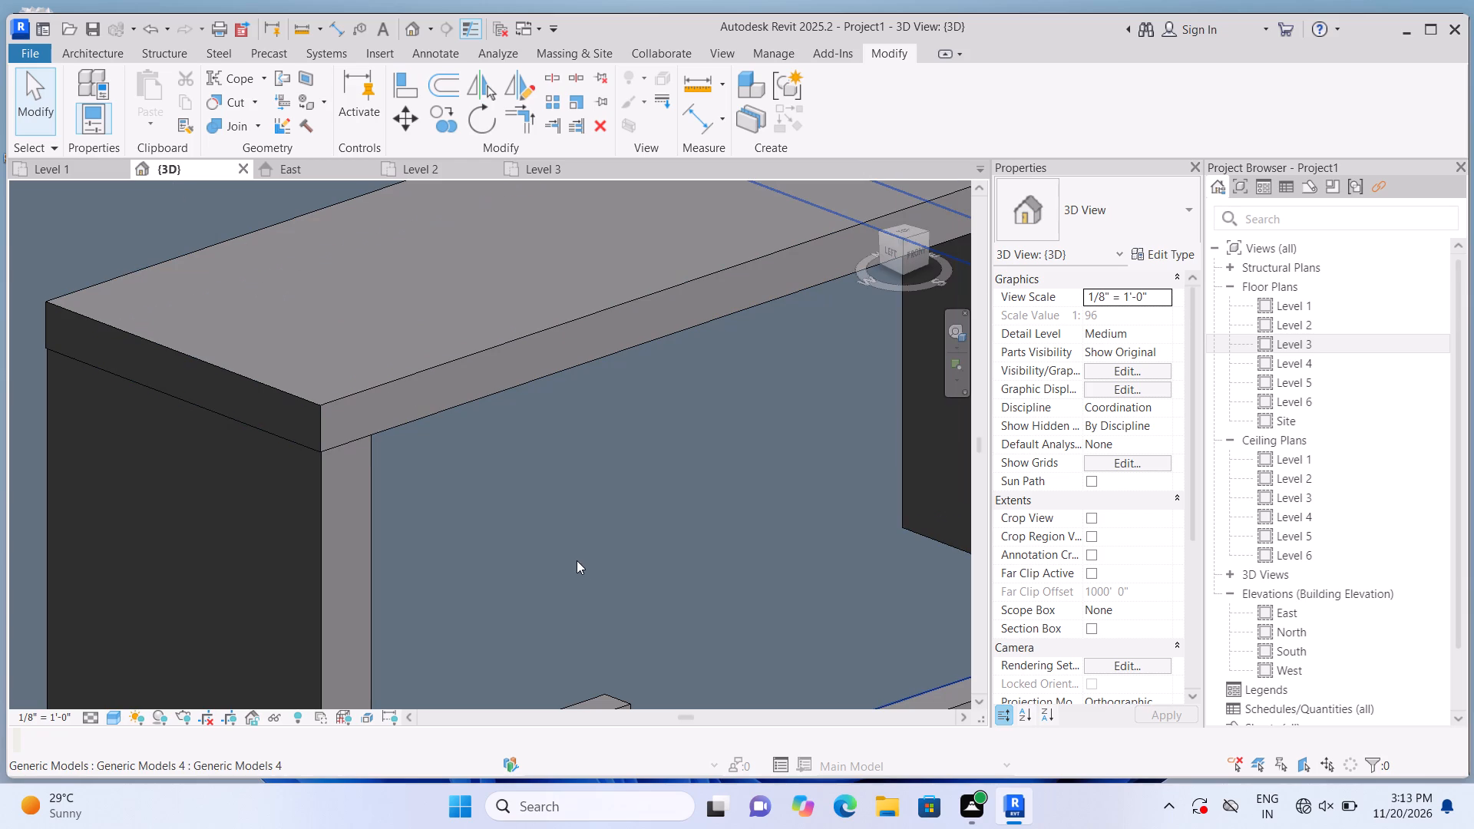
{"action": "scroll", "coordinate": [550, 501], "scroll_direction": "up", "scroll_amount": 4}
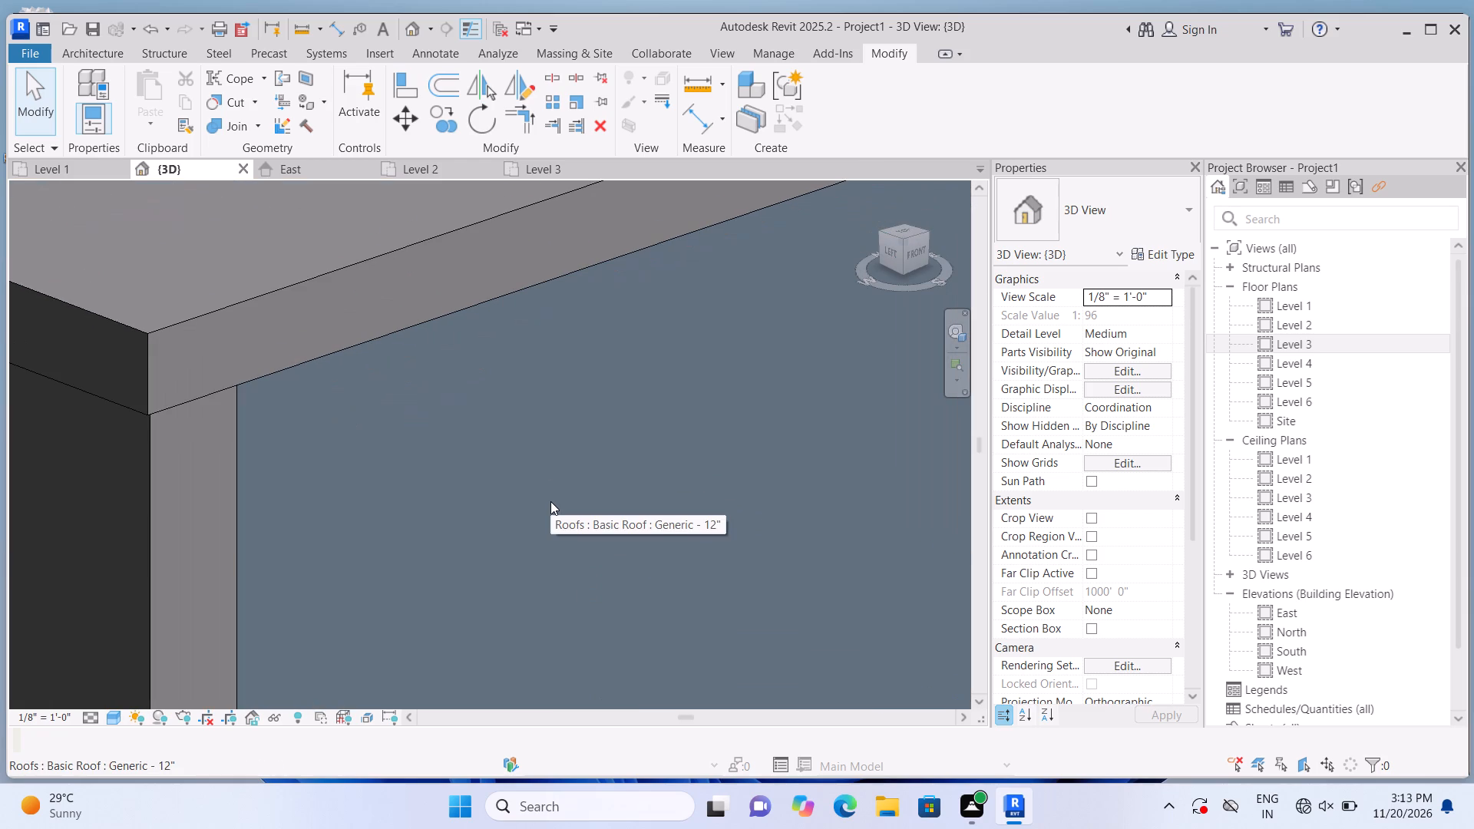
{"action": "scroll", "coordinate": [551, 501], "scroll_direction": "down", "scroll_amount": 7}
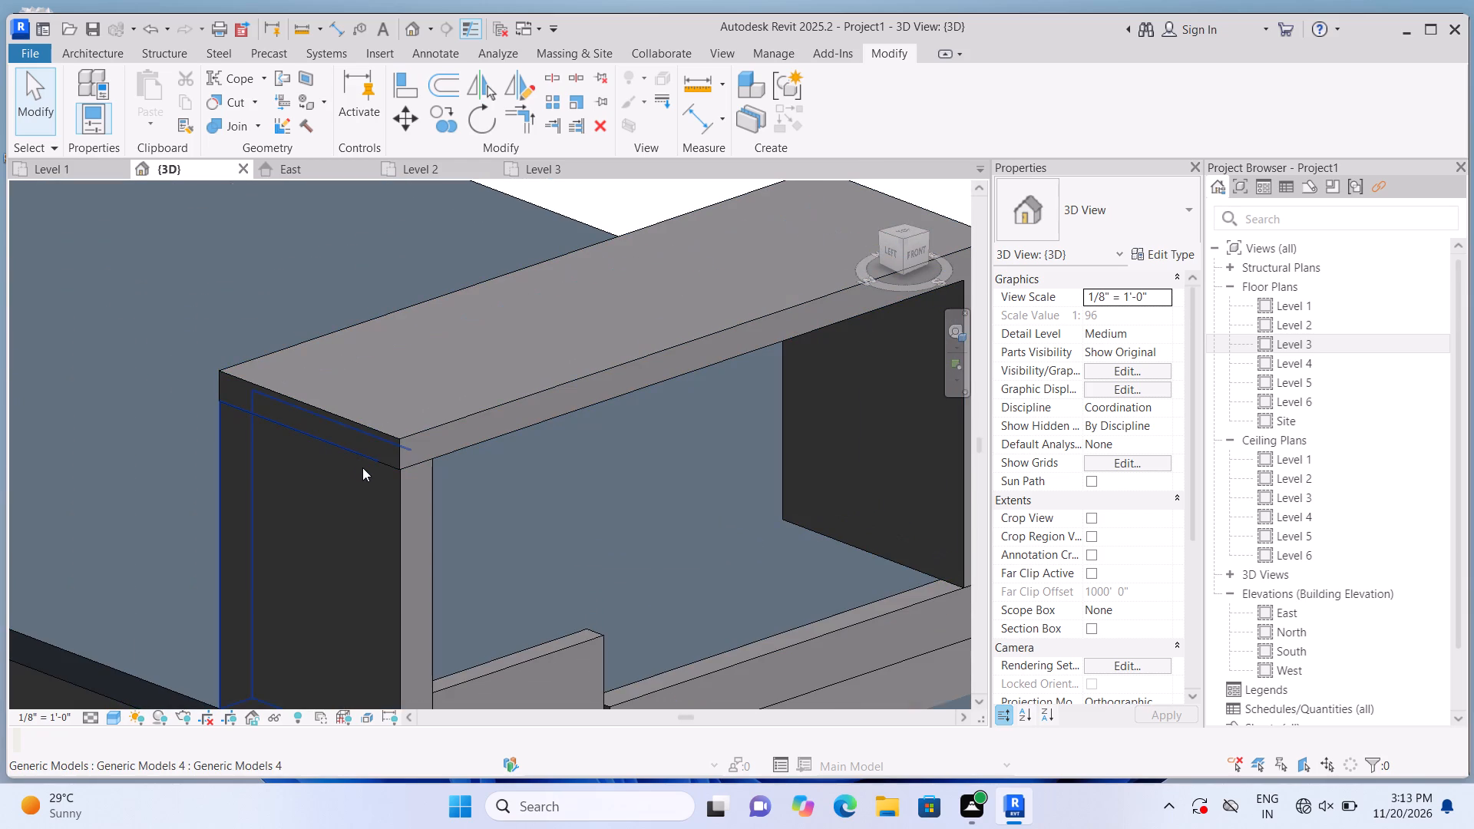
{"action": "left_click", "coordinate": [389, 447]}
{"action": "scroll", "coordinate": [473, 474], "scroll_direction": "up", "scroll_amount": 6}
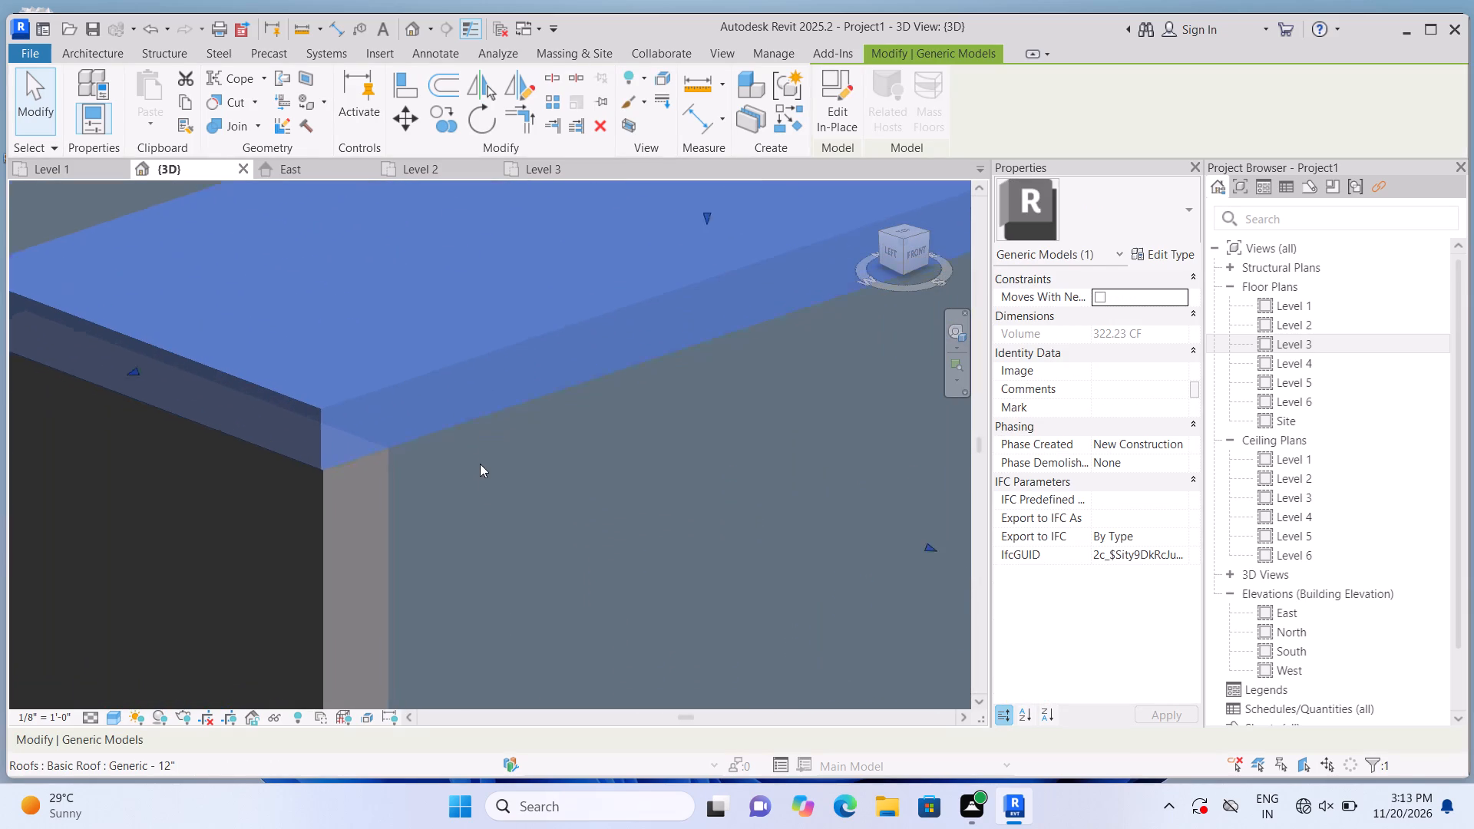
{"action": "scroll", "coordinate": [480, 464], "scroll_direction": "up", "scroll_amount": 3}
{"action": "scroll", "coordinate": [480, 464], "scroll_direction": "down", "scroll_amount": 9}
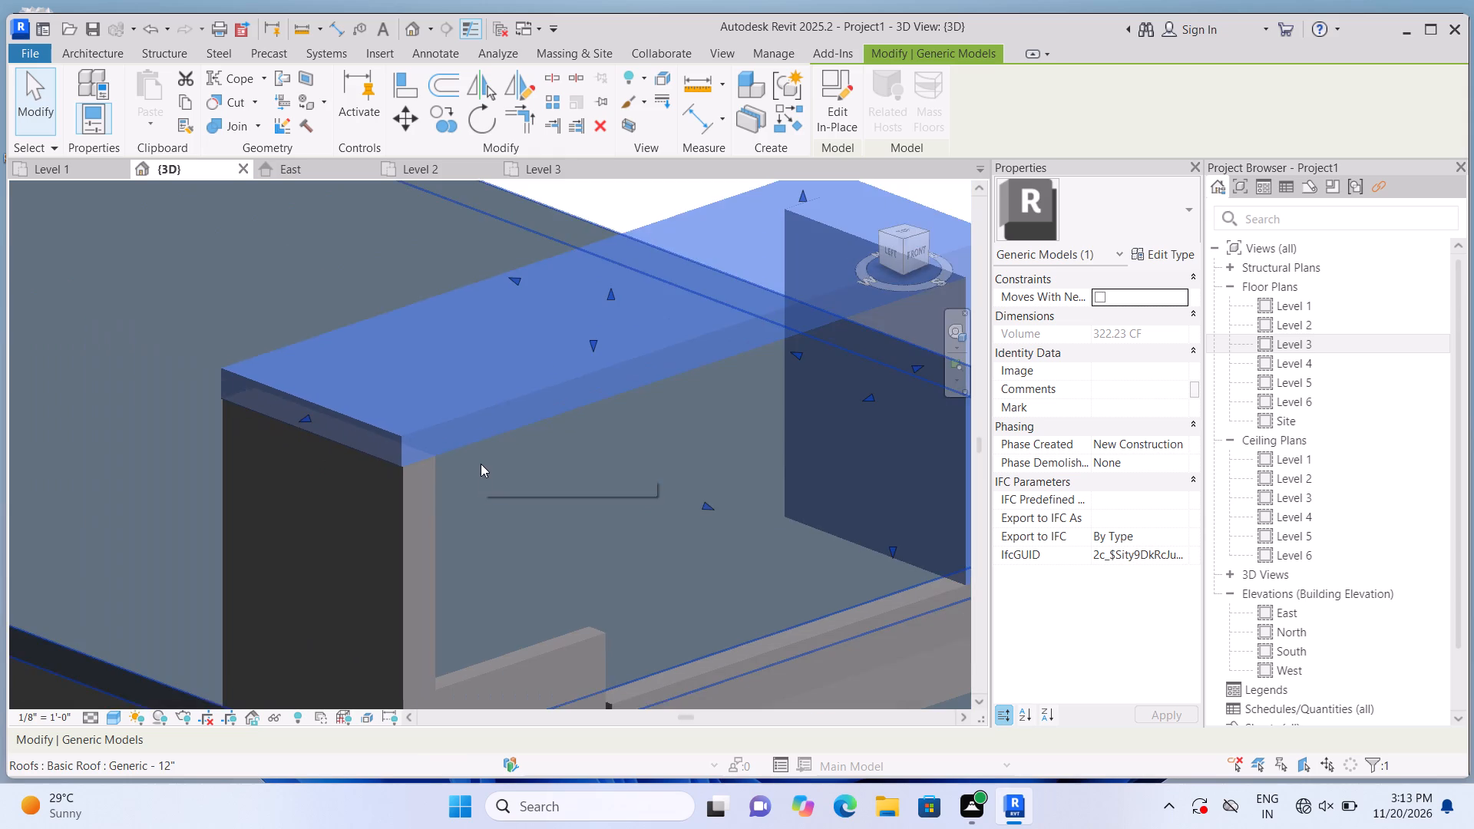
{"action": "scroll", "coordinate": [770, 474], "scroll_direction": "down", "scroll_amount": 3}
{"action": "scroll", "coordinate": [760, 431], "scroll_direction": "up", "scroll_amount": 3}
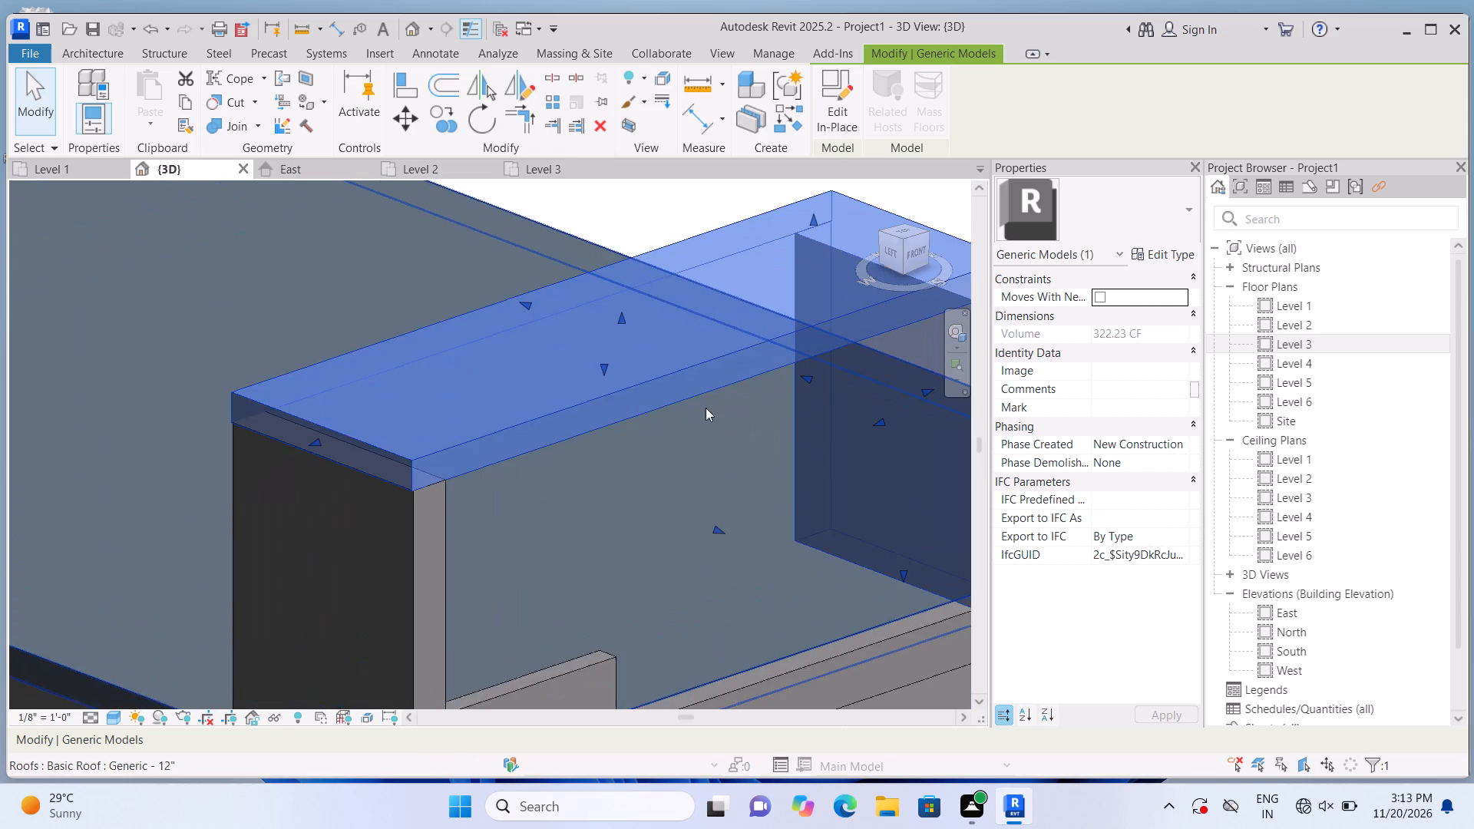
{"action": "scroll", "coordinate": [702, 405], "scroll_direction": "up", "scroll_amount": 1}
{"action": "scroll", "coordinate": [550, 422], "scroll_direction": "up", "scroll_amount": 1}
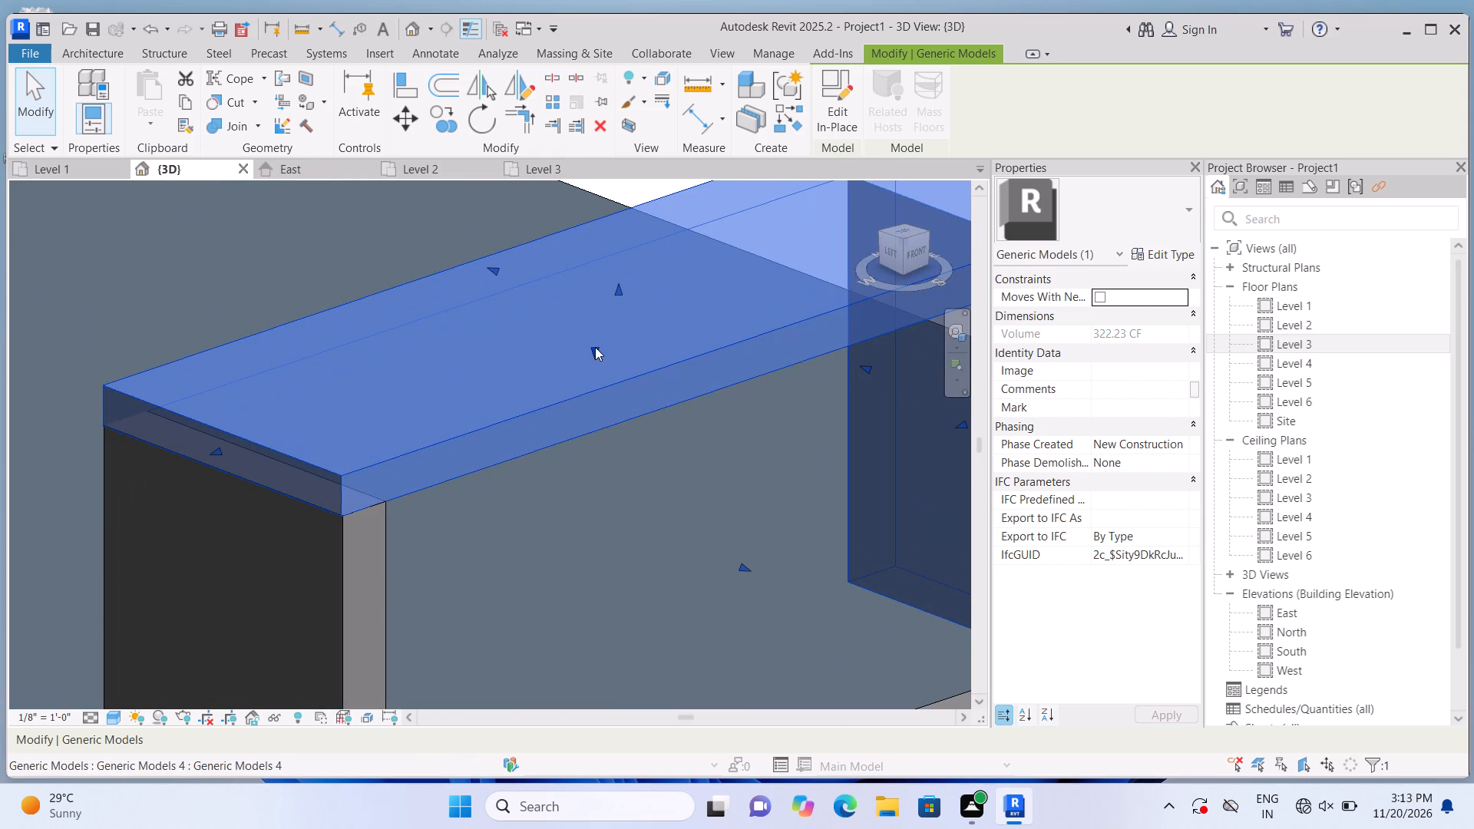
{"action": "left_click", "coordinate": [595, 347]}
{"action": "scroll", "coordinate": [587, 365], "scroll_direction": "down", "scroll_amount": 4}
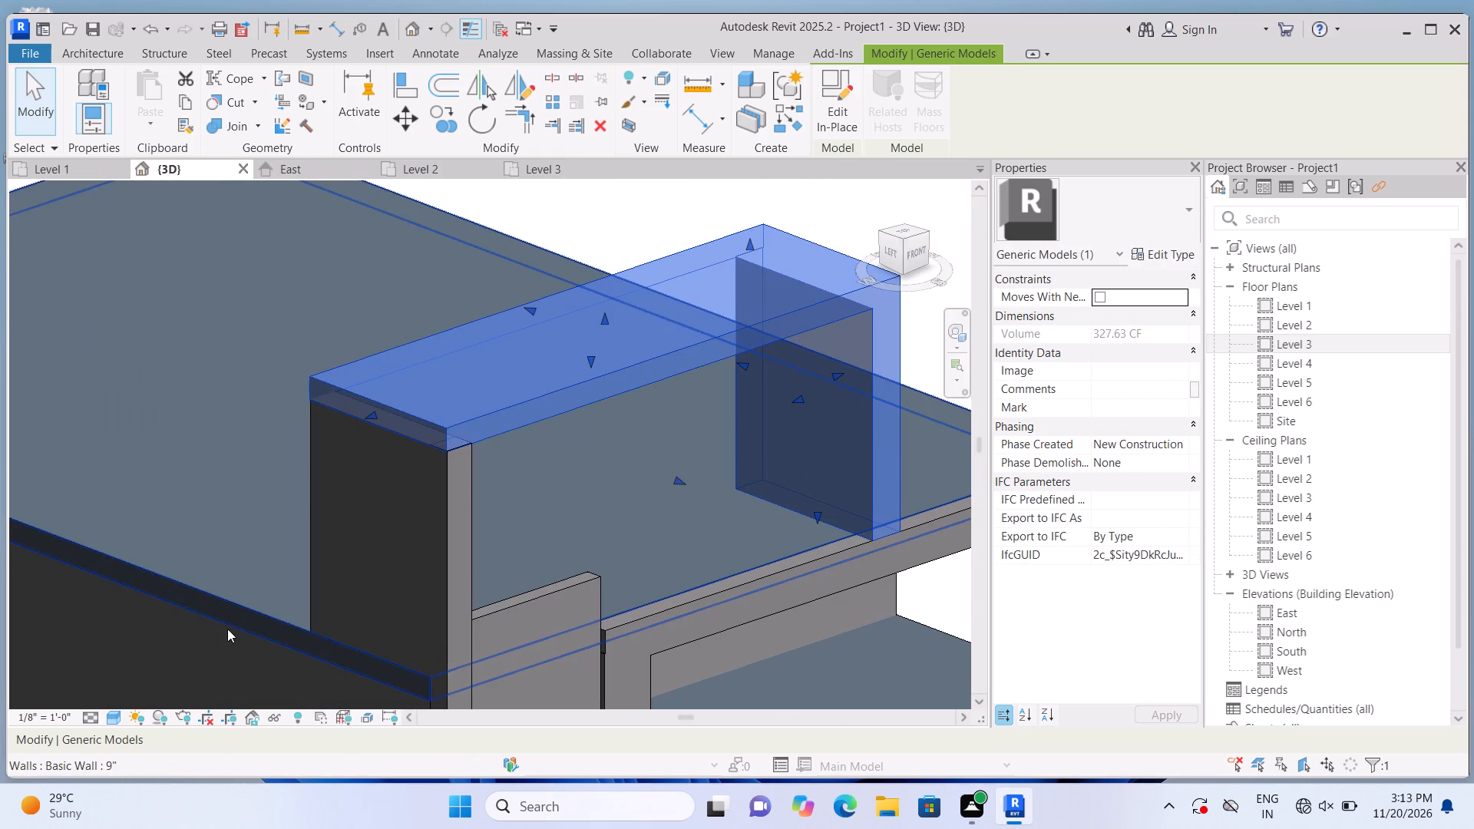
{"action": "key", "text": "Escape"}
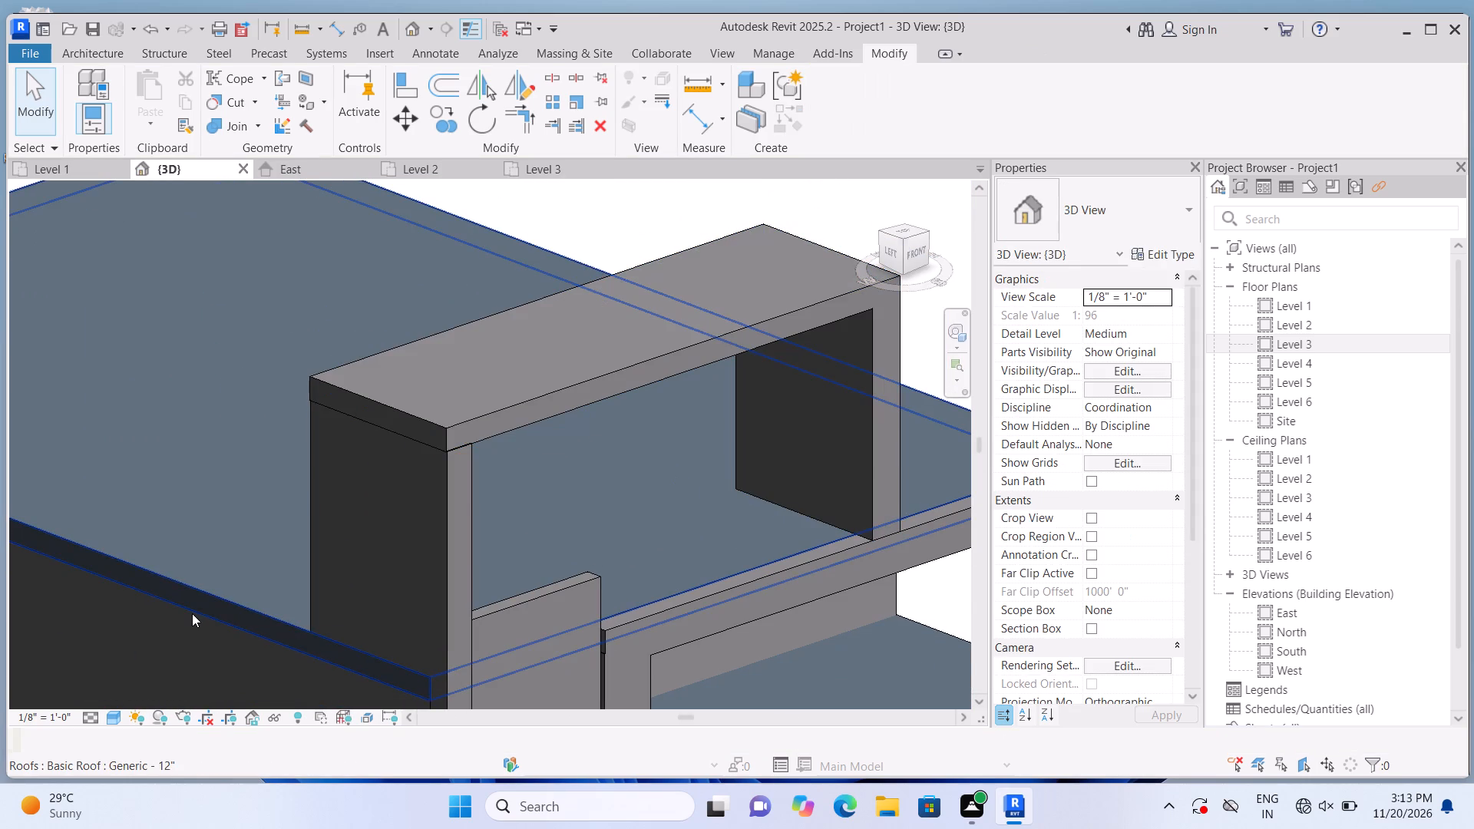
Join the facade wall's geometry with the rooftop frame, picking the facade first and the frame second.
{"action": "scroll", "coordinate": [192, 613], "scroll_direction": "down", "scroll_amount": 2}
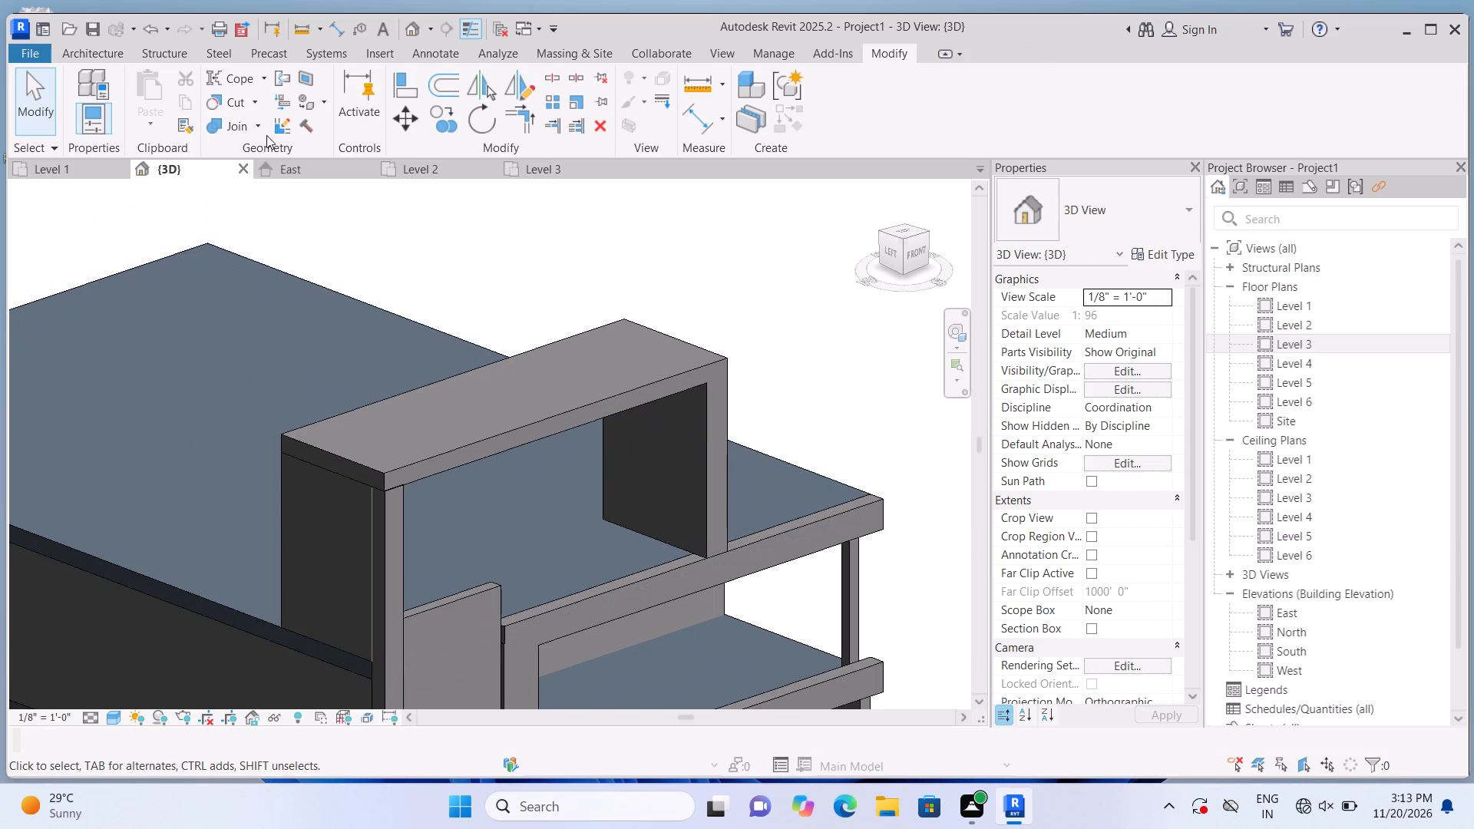
{"action": "left_click", "coordinate": [260, 116]}
{"action": "left_click", "coordinate": [257, 138]}
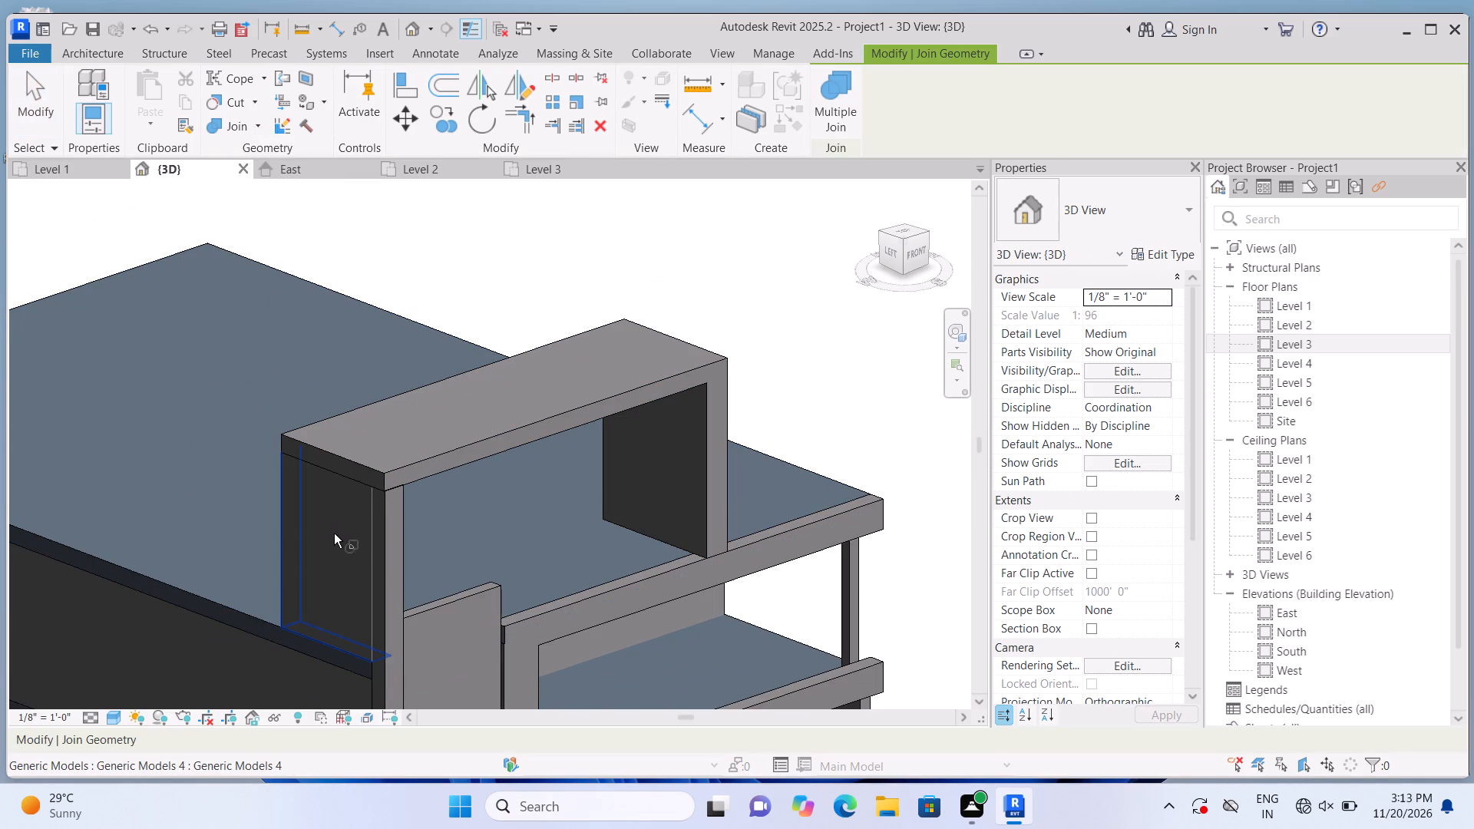
{"action": "left_click", "coordinate": [377, 542]}
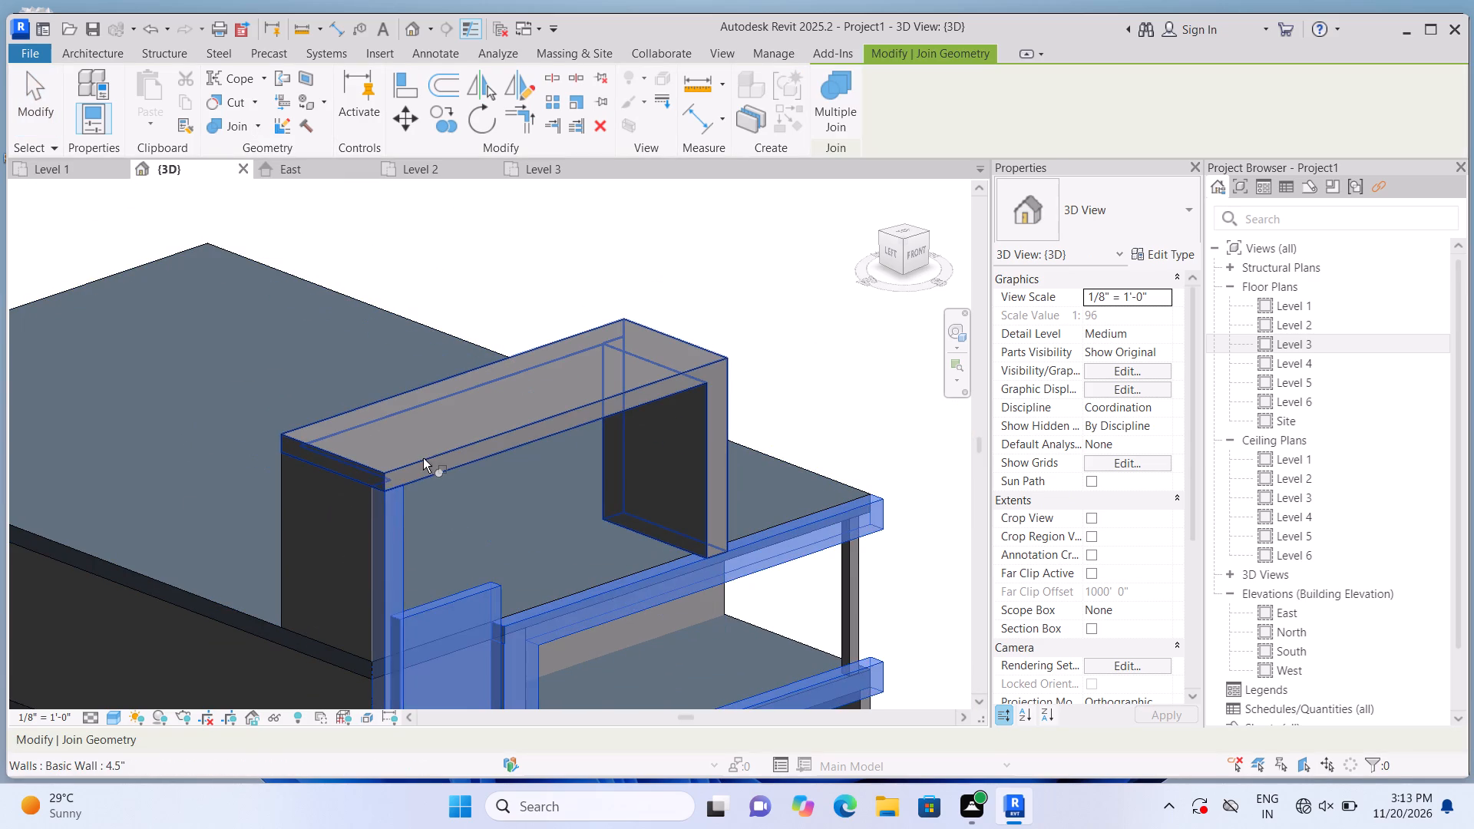
{"action": "left_click", "coordinate": [423, 454]}
{"action": "left_click", "coordinate": [484, 282]}
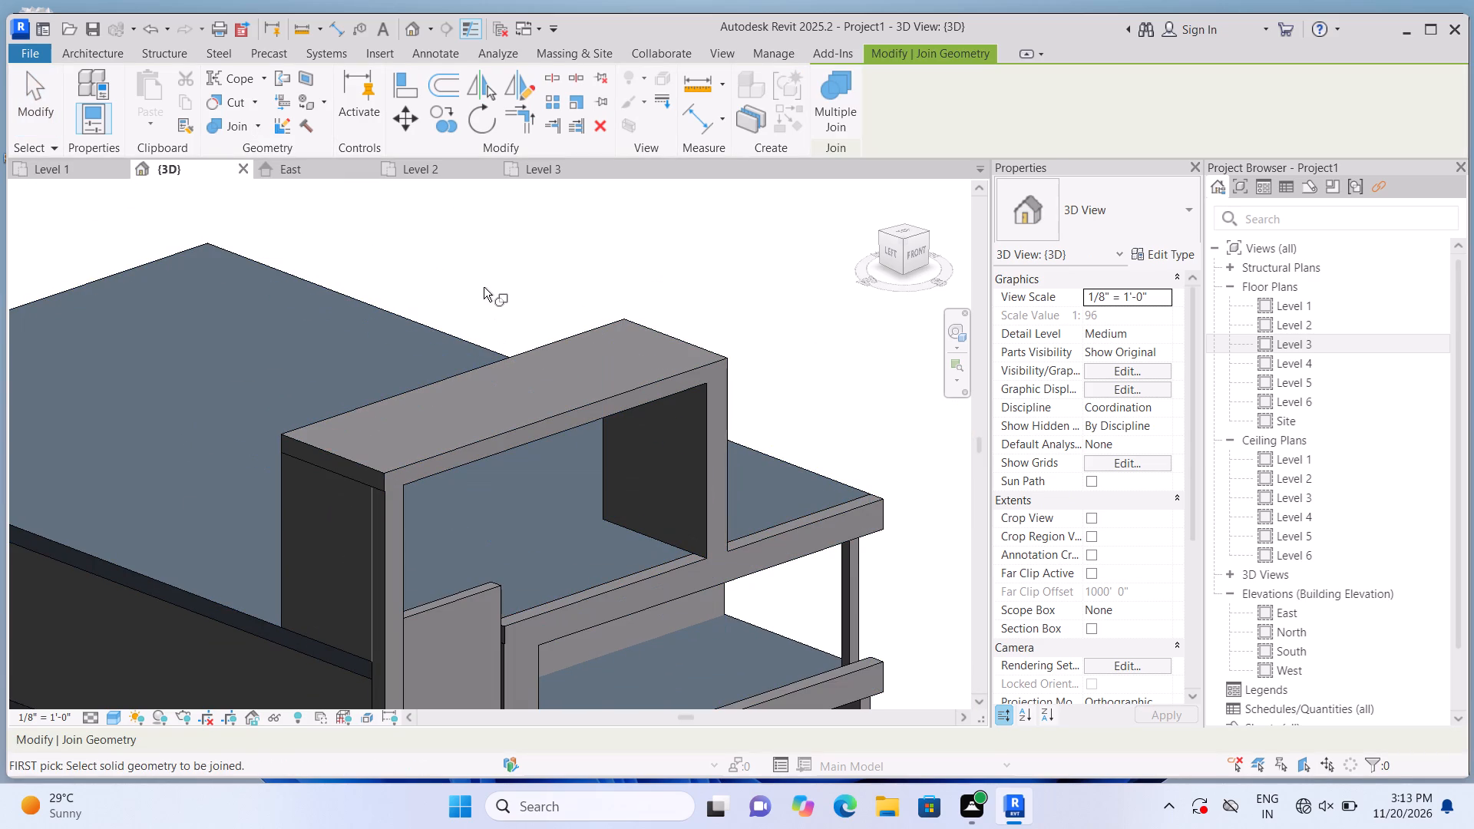
{"action": "key", "text": "Escape"}
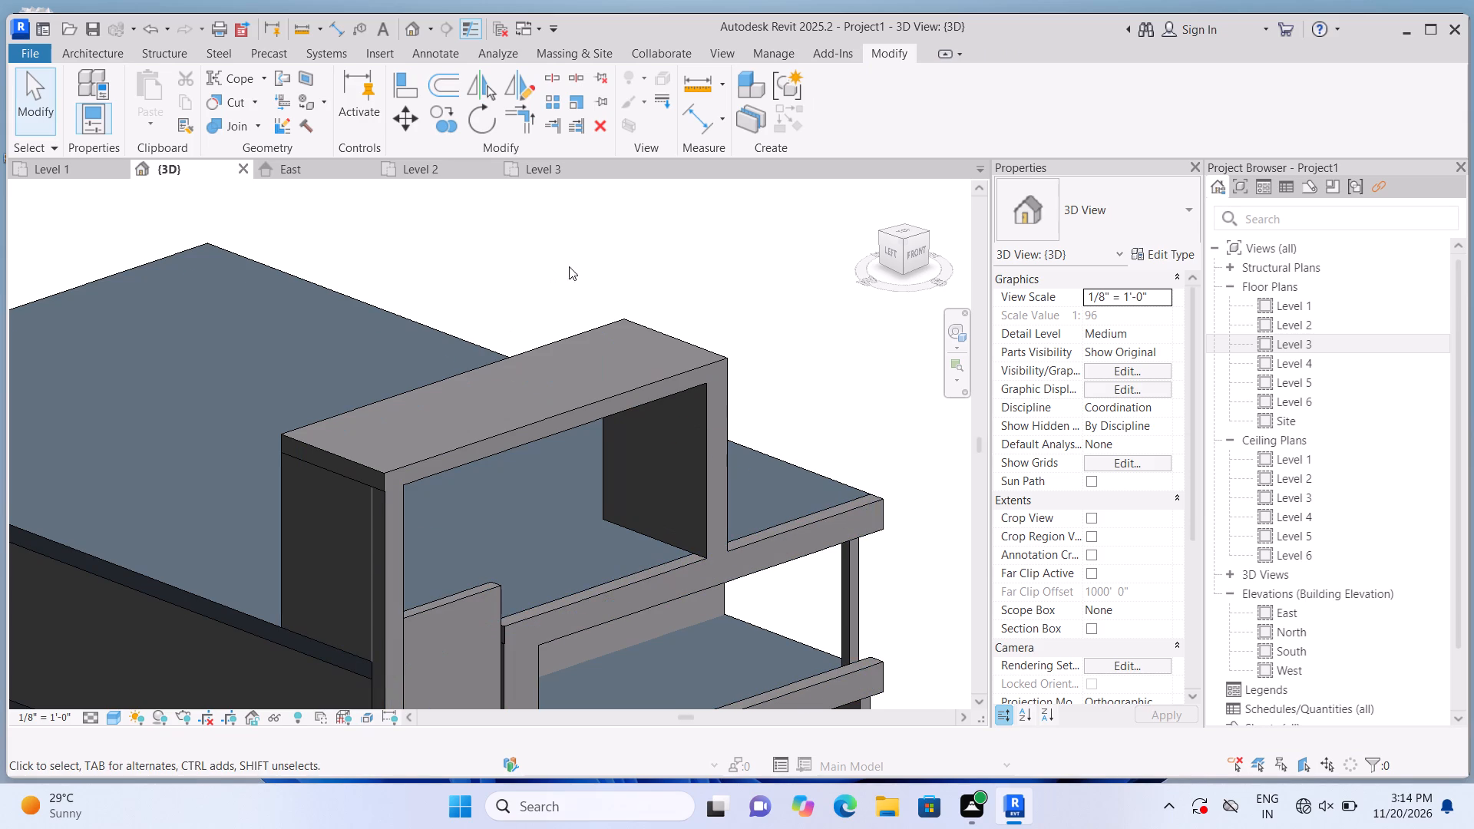
Apply Join Geometry between the rooftop frame's left pier and the facade wall beside it.
{"action": "left_click", "coordinate": [259, 124]}
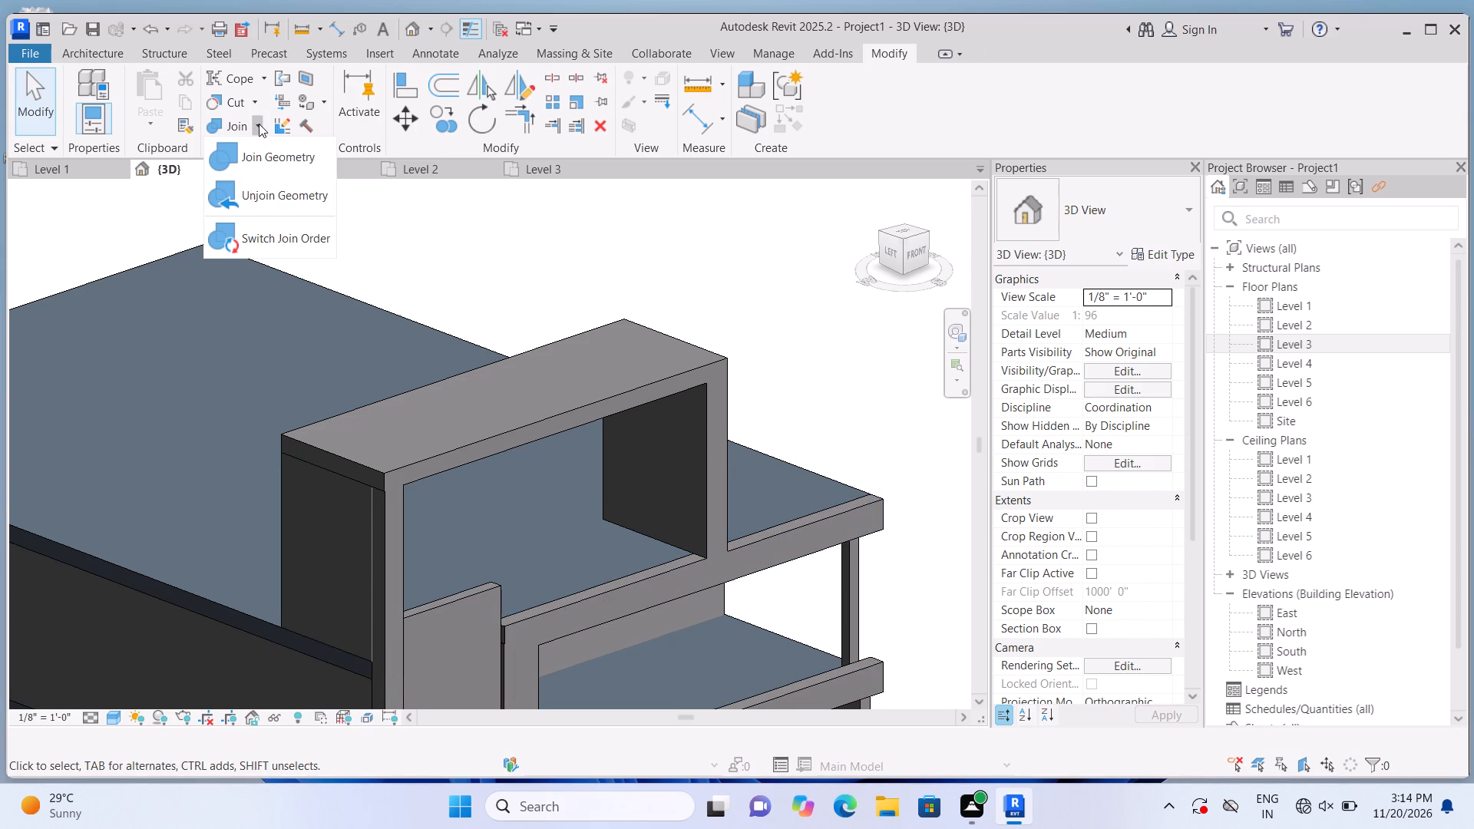
{"action": "left_click", "coordinate": [276, 160]}
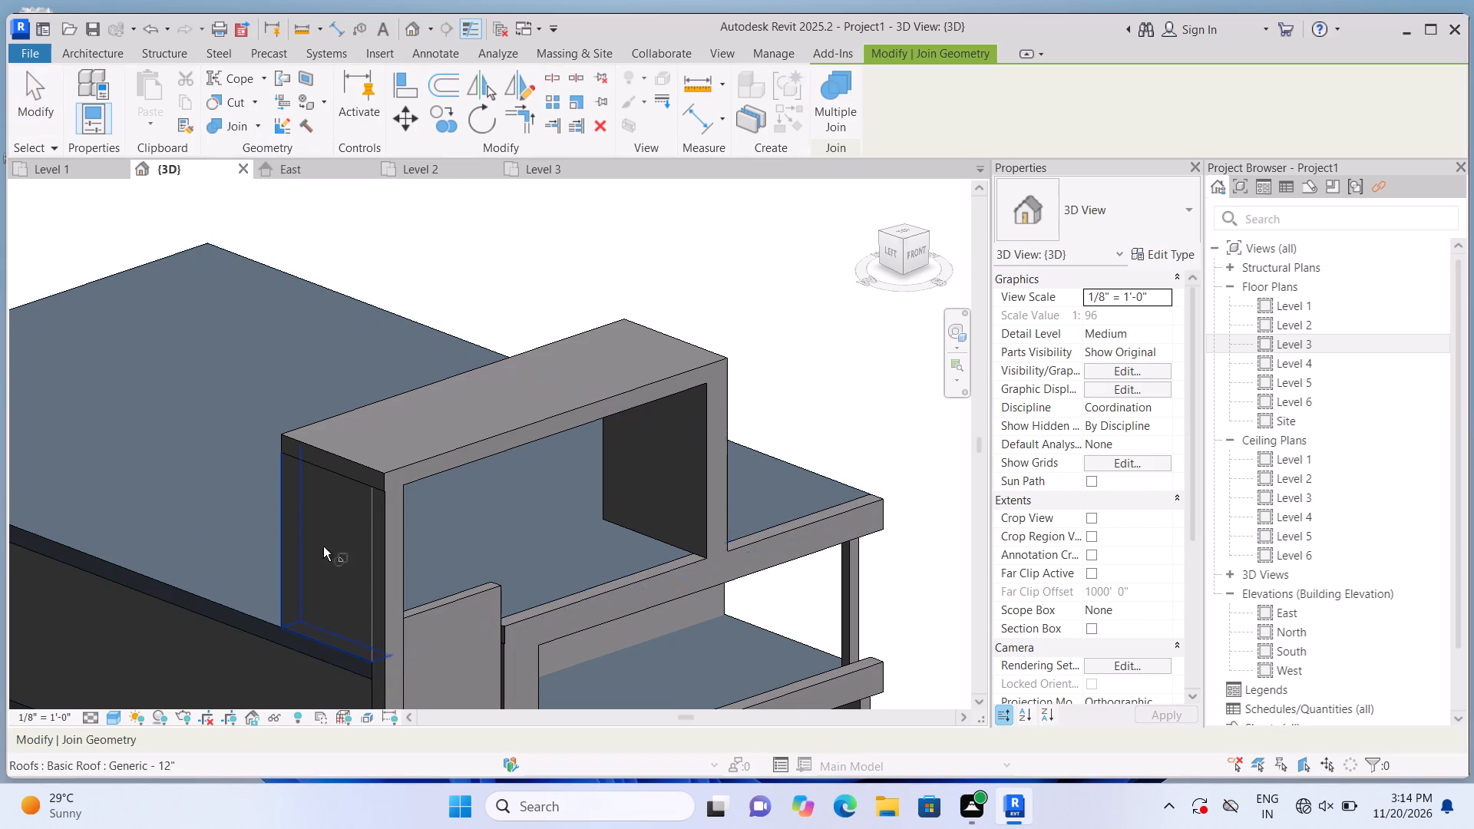
{"action": "left_click", "coordinate": [341, 546]}
{"action": "left_click", "coordinate": [378, 560]}
{"action": "left_click", "coordinate": [385, 533]}
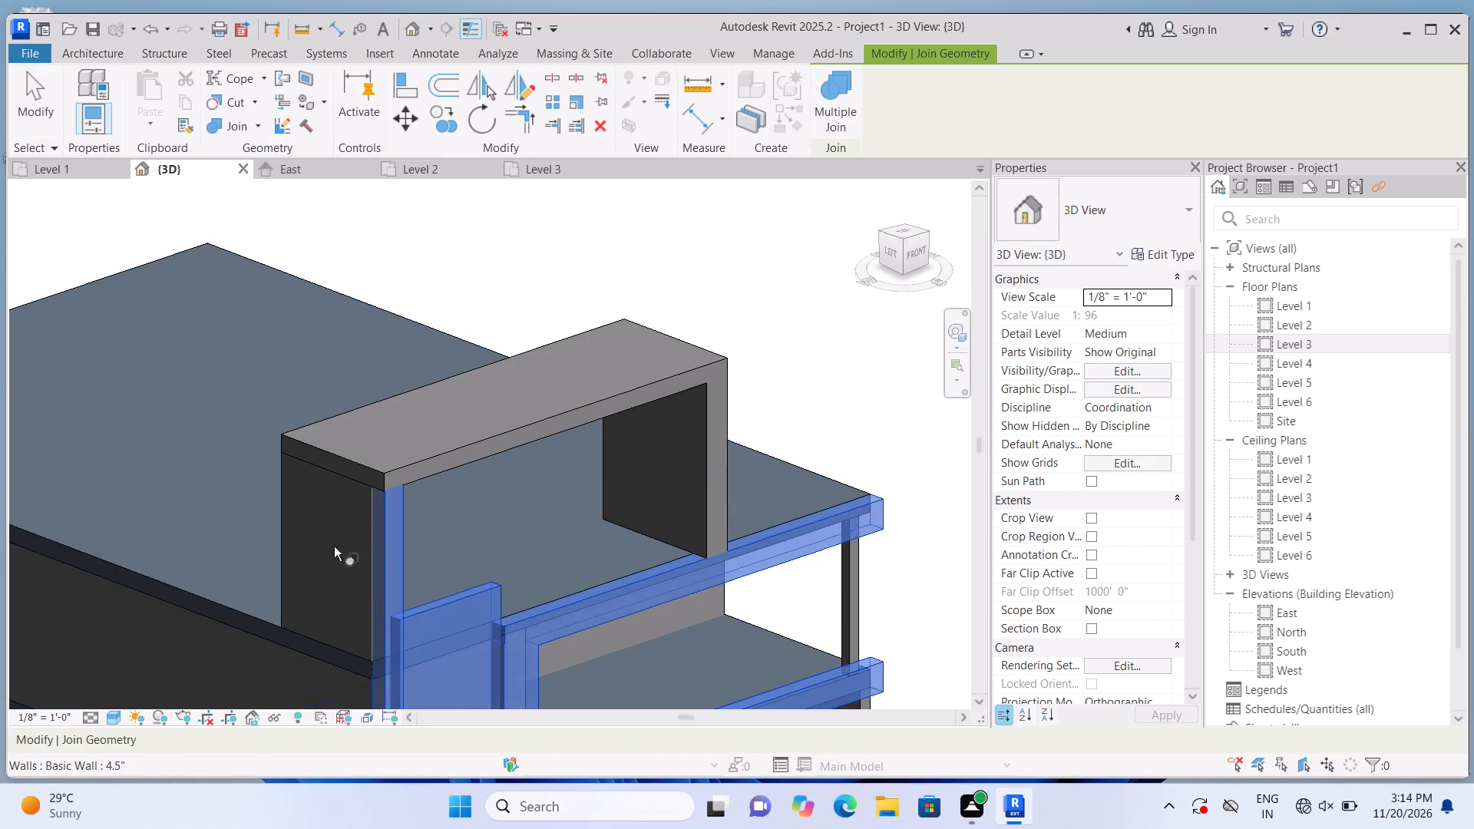
{"action": "left_click", "coordinate": [301, 542]}
{"action": "left_click", "coordinate": [328, 535]}
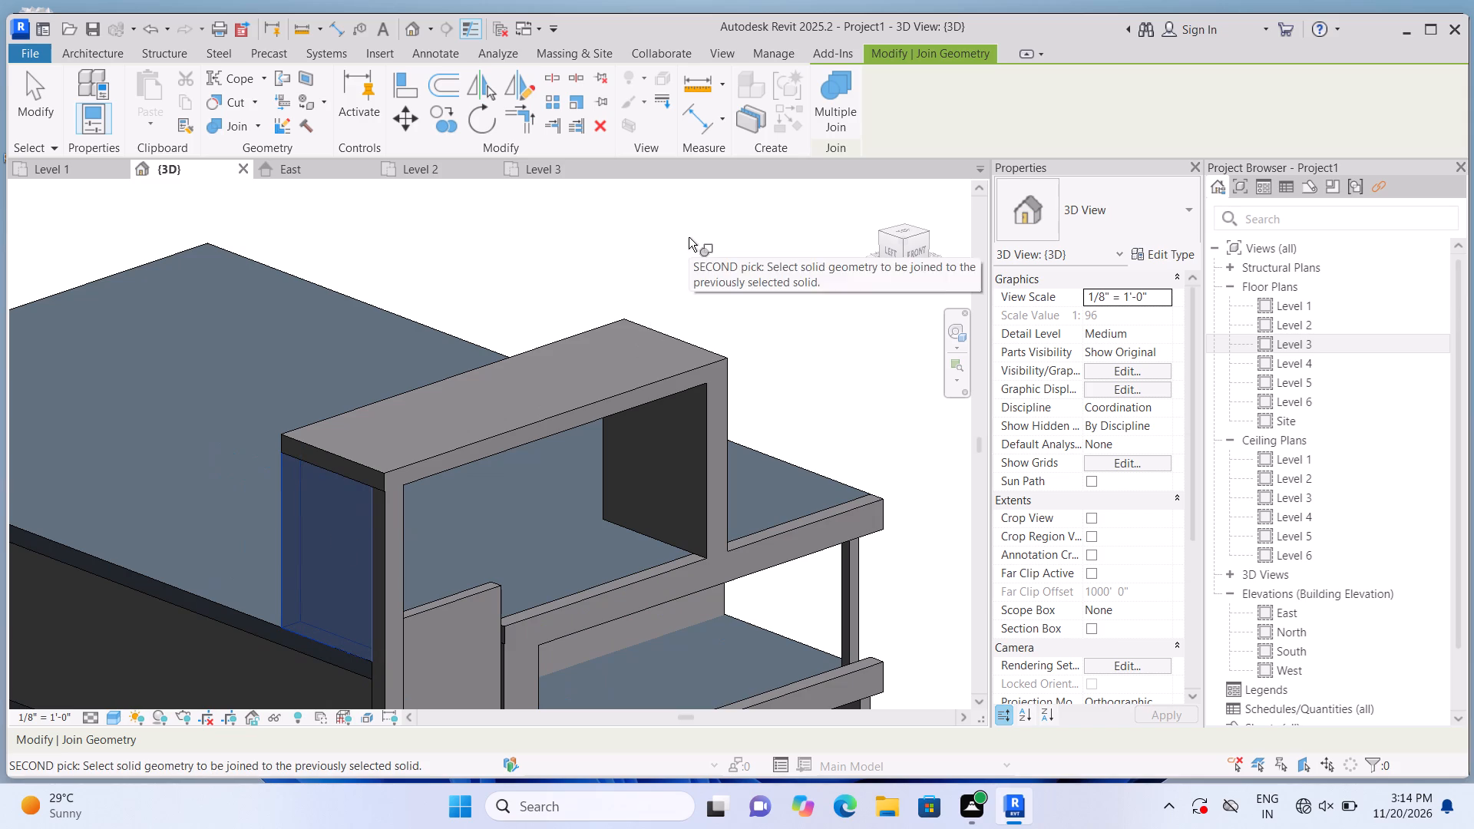
{"action": "key", "text": "Escape"}
Open the rooftop frame for in-place editing and try to join its top slab with the facade's left upright.
{"action": "left_click", "coordinate": [691, 394]}
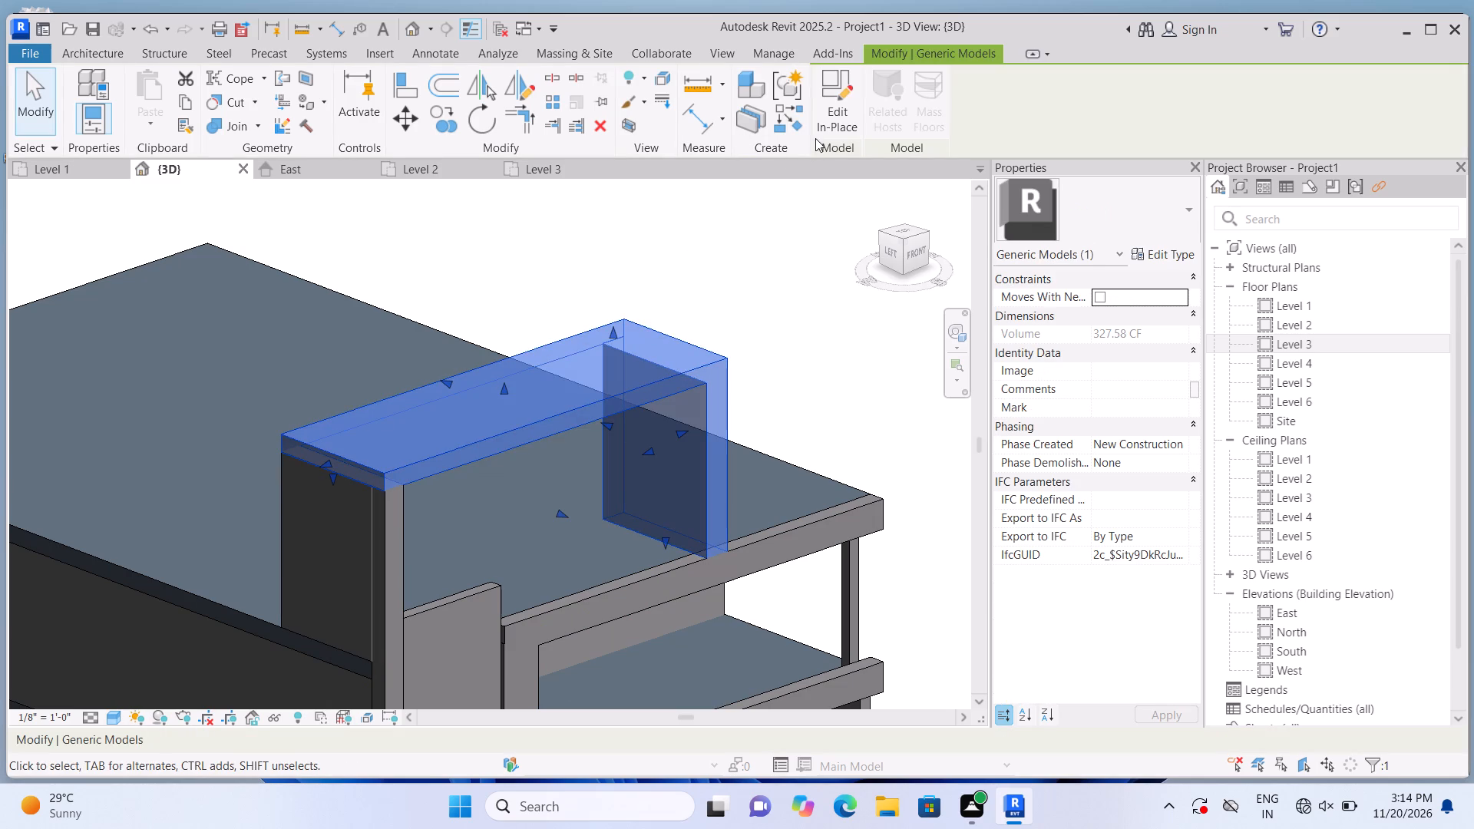
{"action": "left_click", "coordinate": [846, 121]}
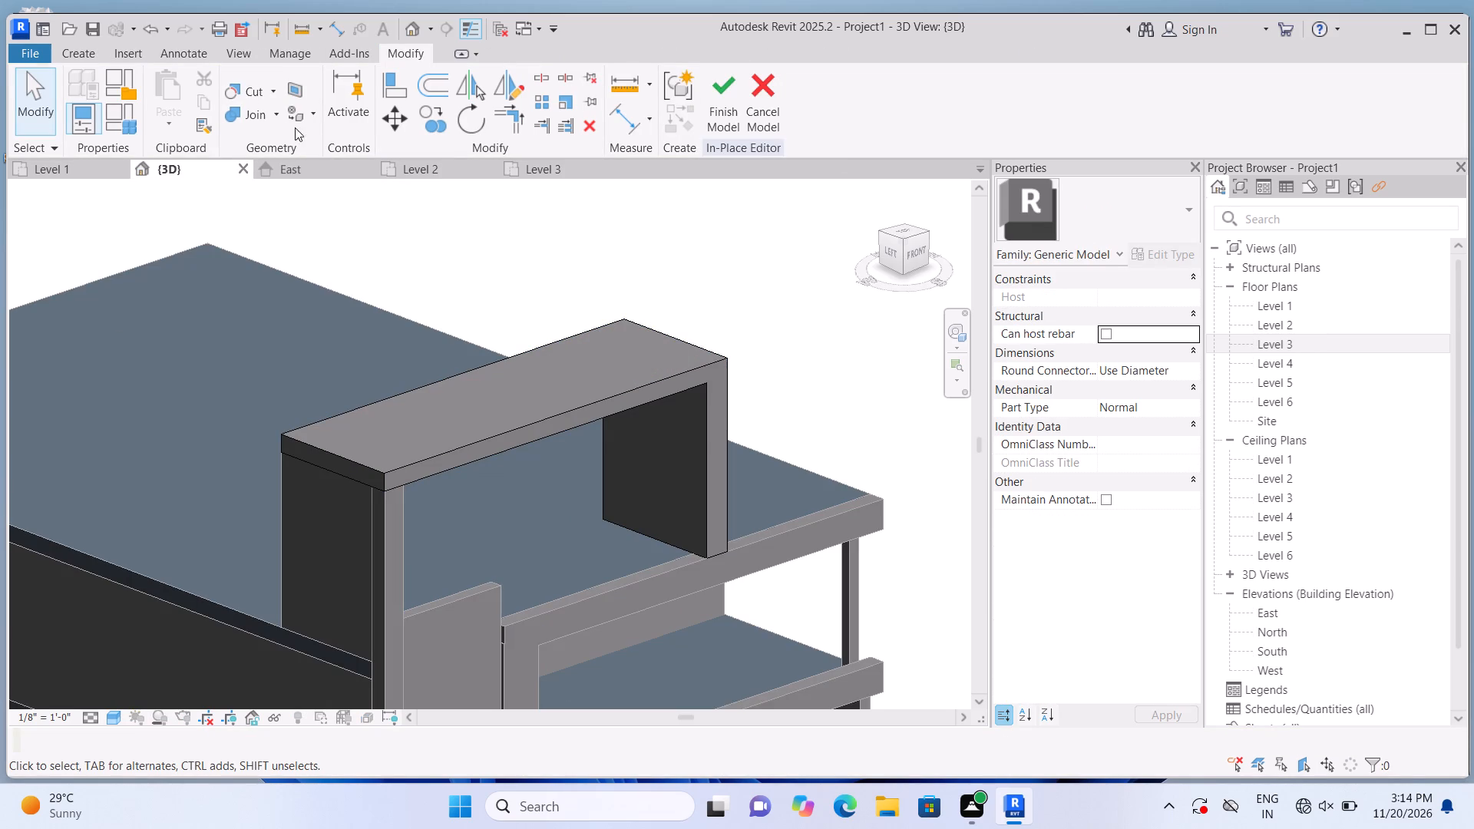
{"action": "left_click", "coordinate": [279, 114]}
{"action": "left_click", "coordinate": [276, 150]}
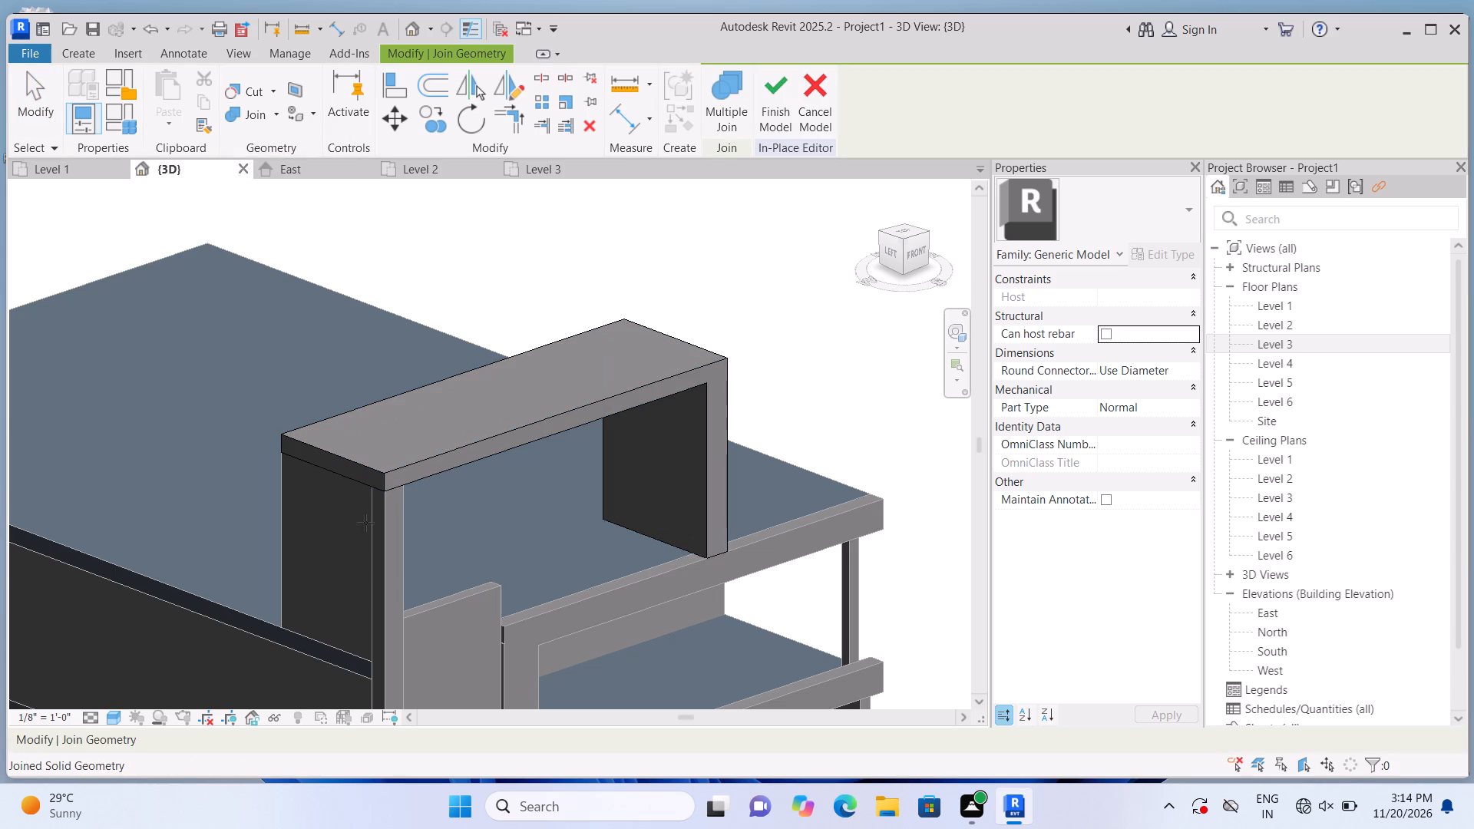
{"action": "left_click", "coordinate": [411, 477]}
{"action": "left_click", "coordinate": [398, 546]}
Examine the rooftop frame and facade from the building's front and opposite side.
{"action": "scroll", "coordinate": [410, 445], "scroll_direction": "down", "scroll_amount": 11}
{"action": "left_click", "coordinate": [570, 656]}
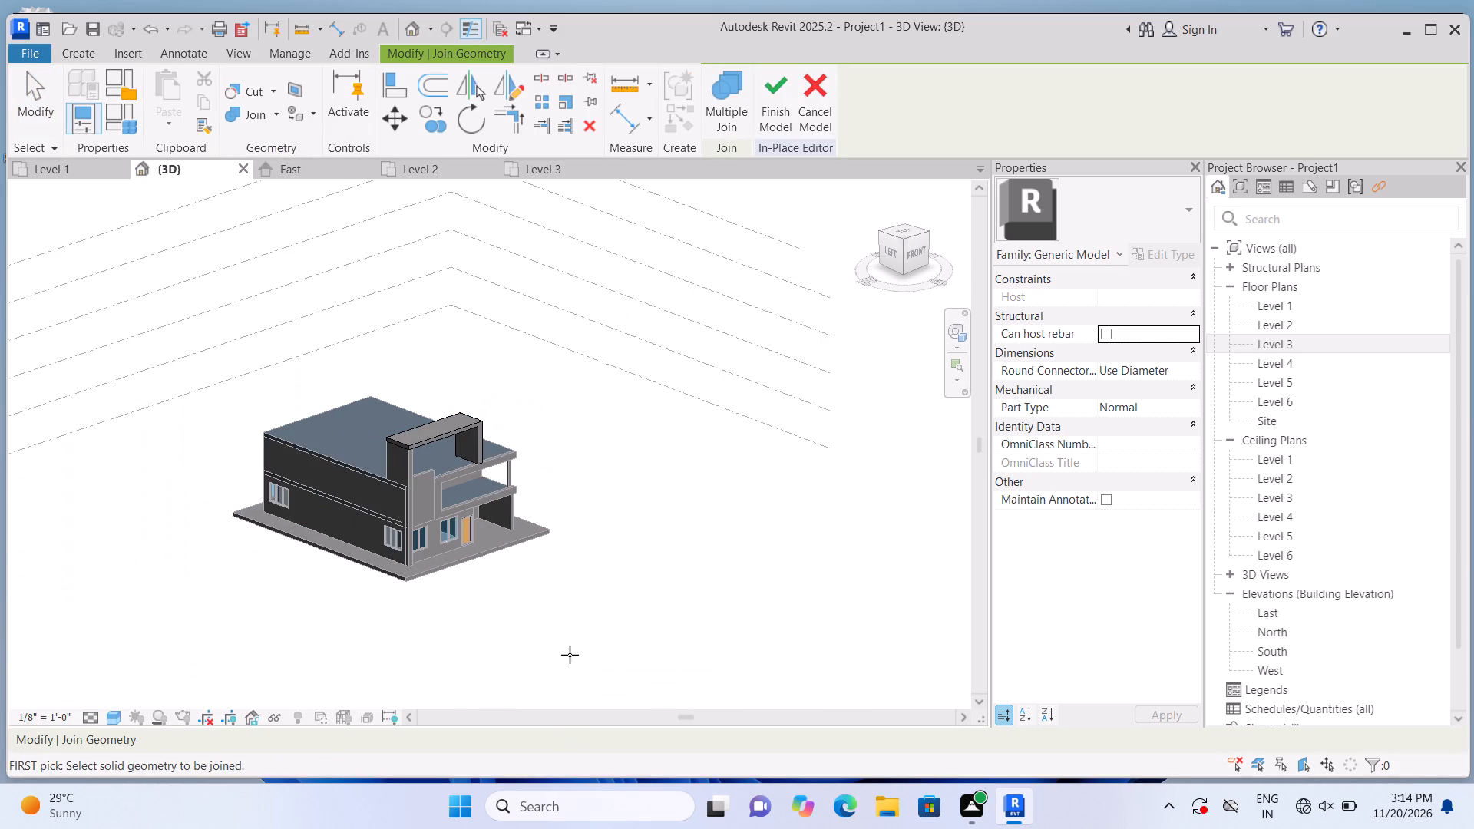
{"action": "middle_click", "coordinate": [562, 655]}
{"action": "middle_click_drag", "start_coordinate": [560, 655], "coordinate": [353, 601], "text": "shift"}
{"action": "scroll", "coordinate": [347, 504], "scroll_direction": "up", "scroll_amount": 1}
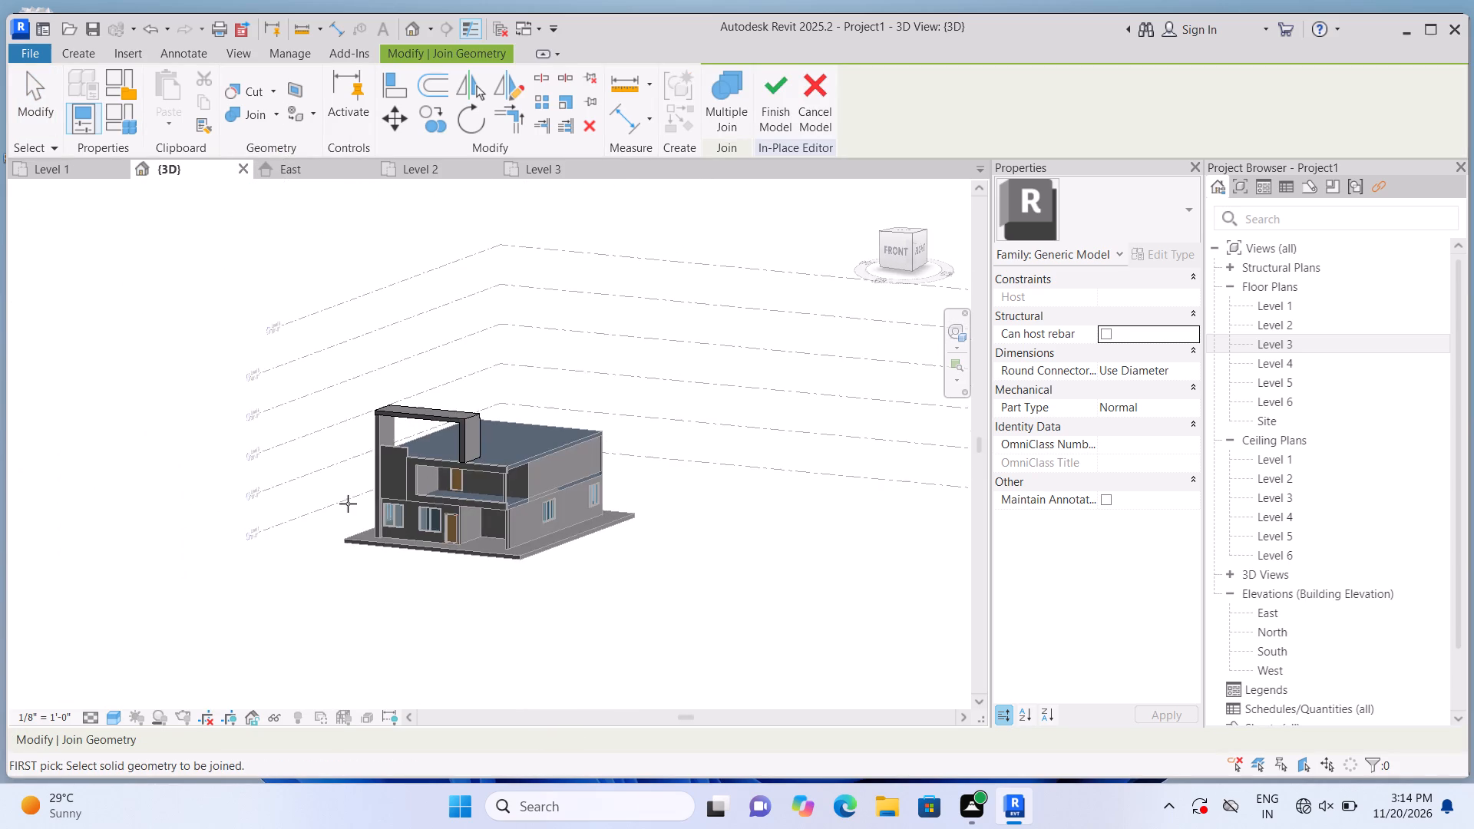
{"action": "scroll", "coordinate": [348, 504], "scroll_direction": "up", "scroll_amount": 4}
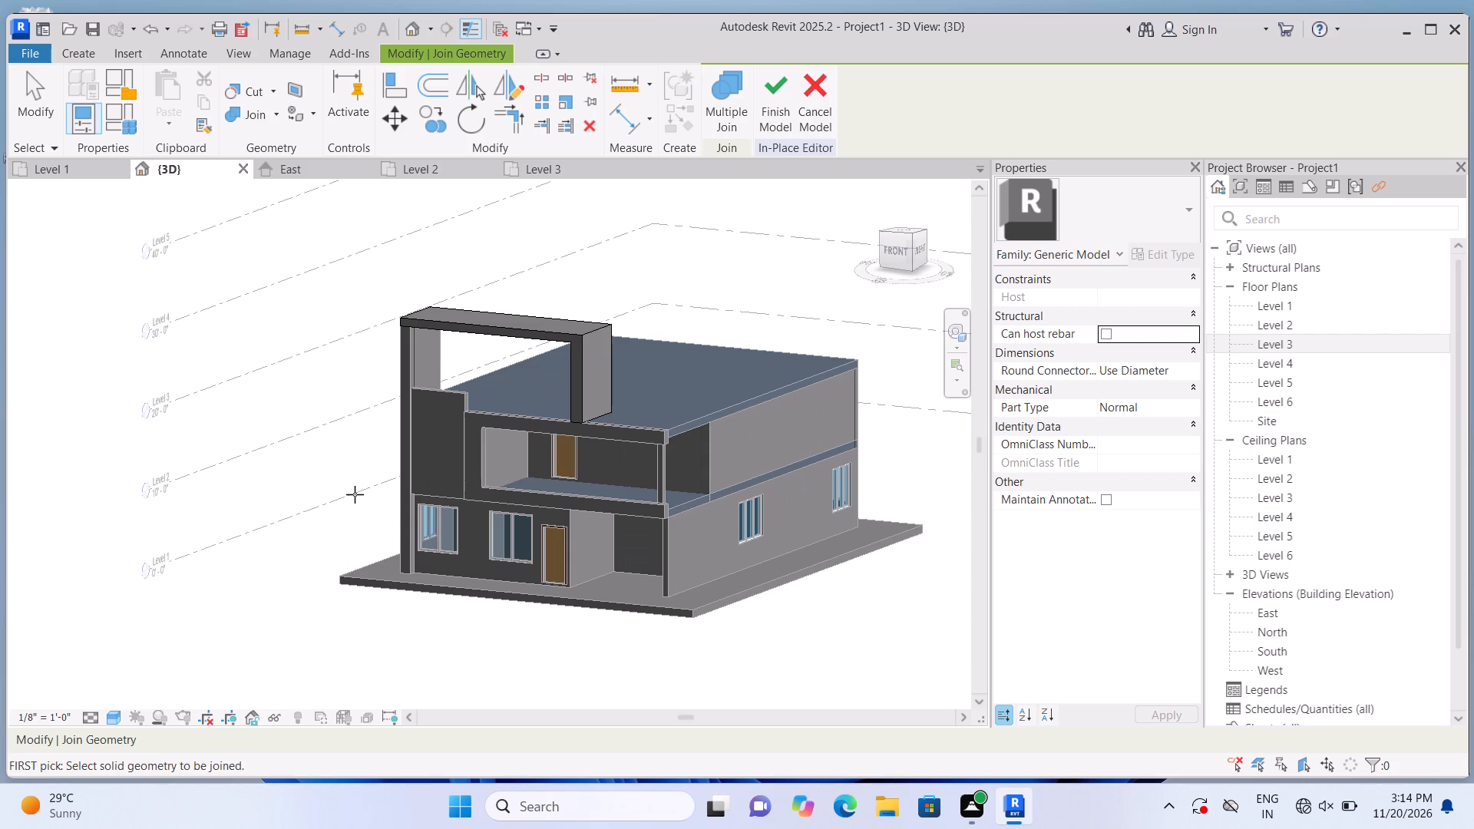
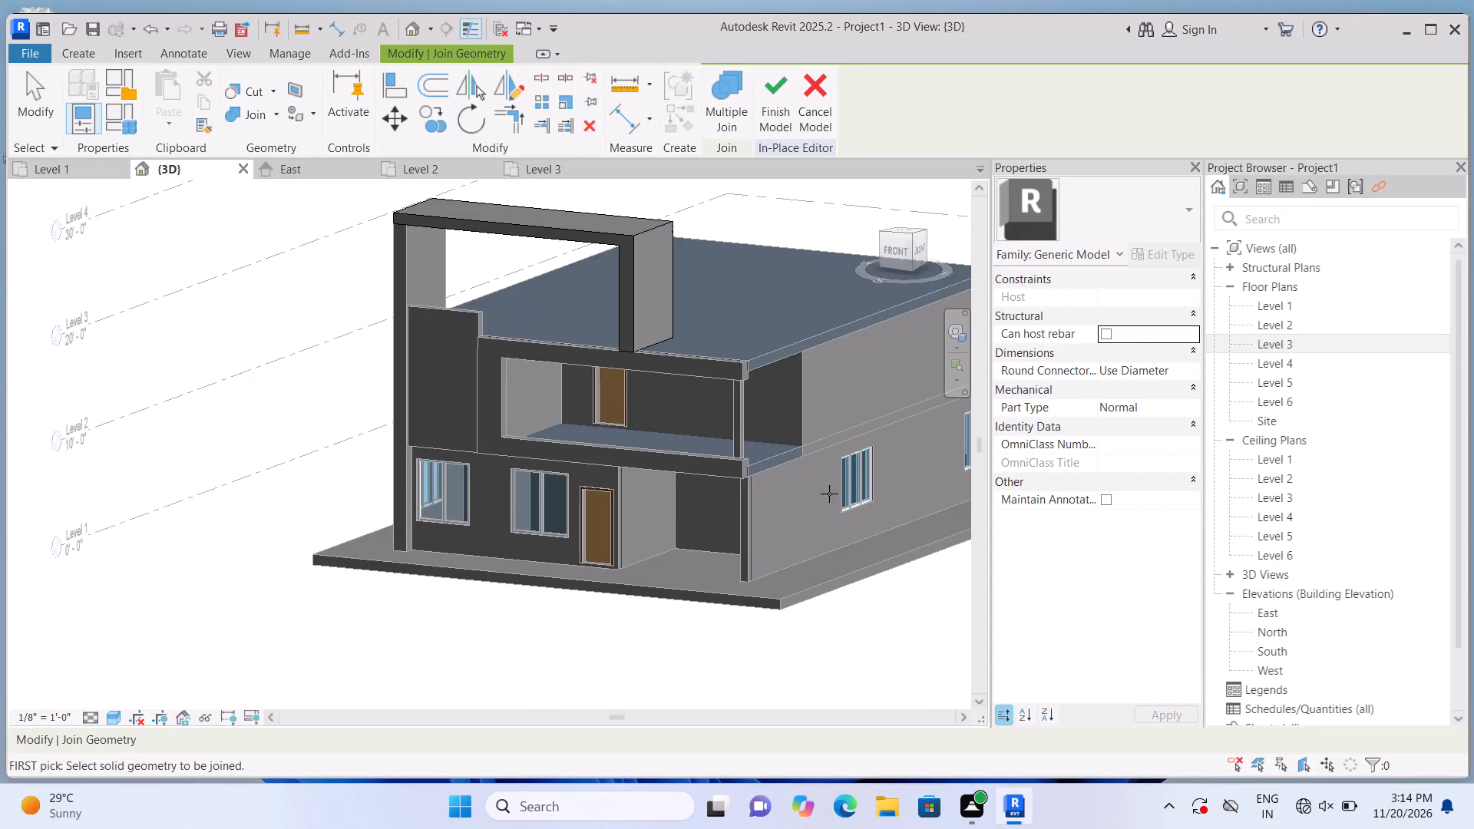
Finish the in-place generic model of the rooftop frame after checking its joined beam and posts.
{"action": "scroll", "coordinate": [649, 180], "scroll_direction": "up", "scroll_amount": 11}
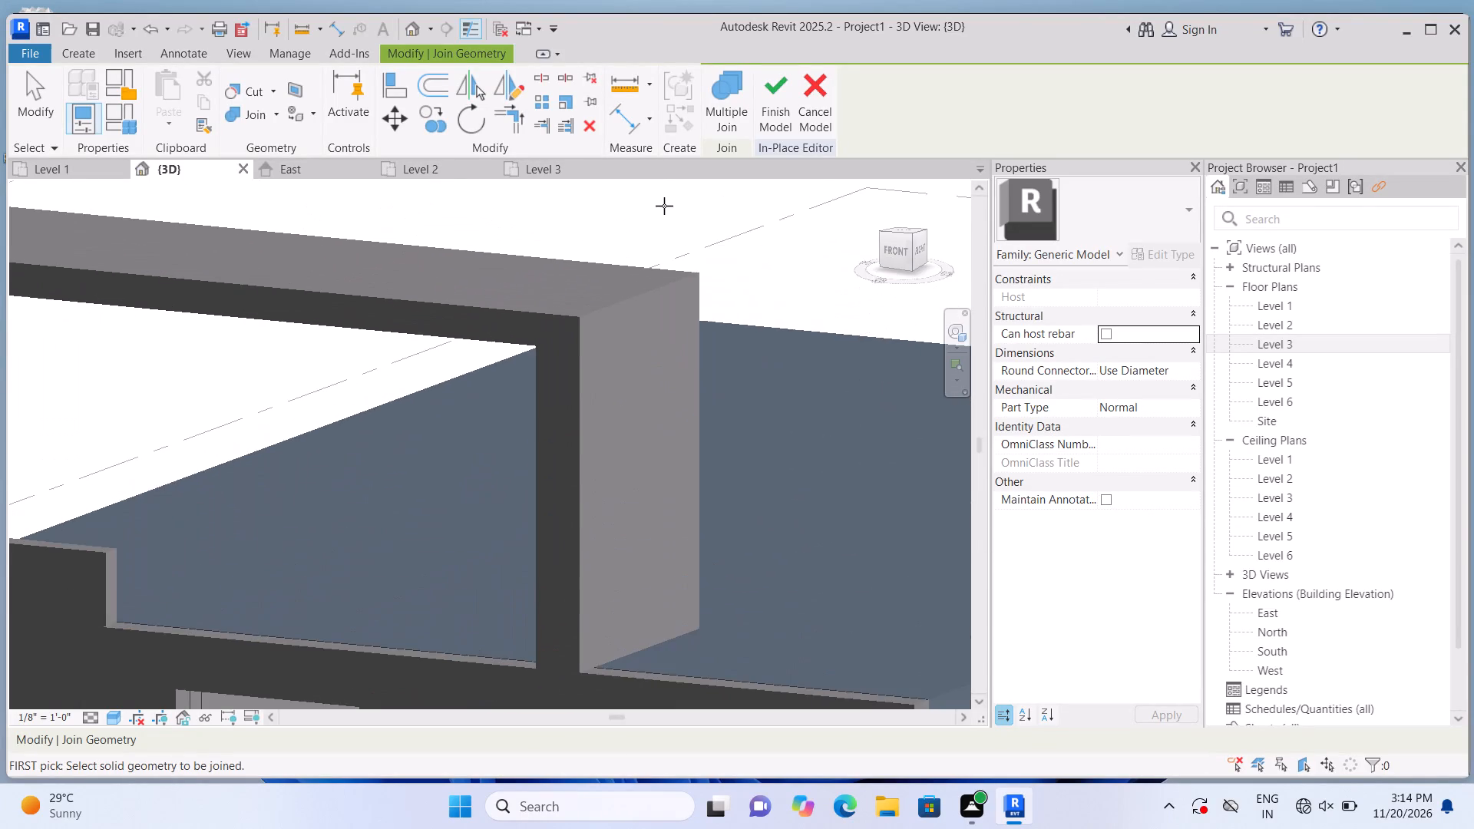
{"action": "scroll", "coordinate": [667, 213], "scroll_direction": "down", "scroll_amount": 5}
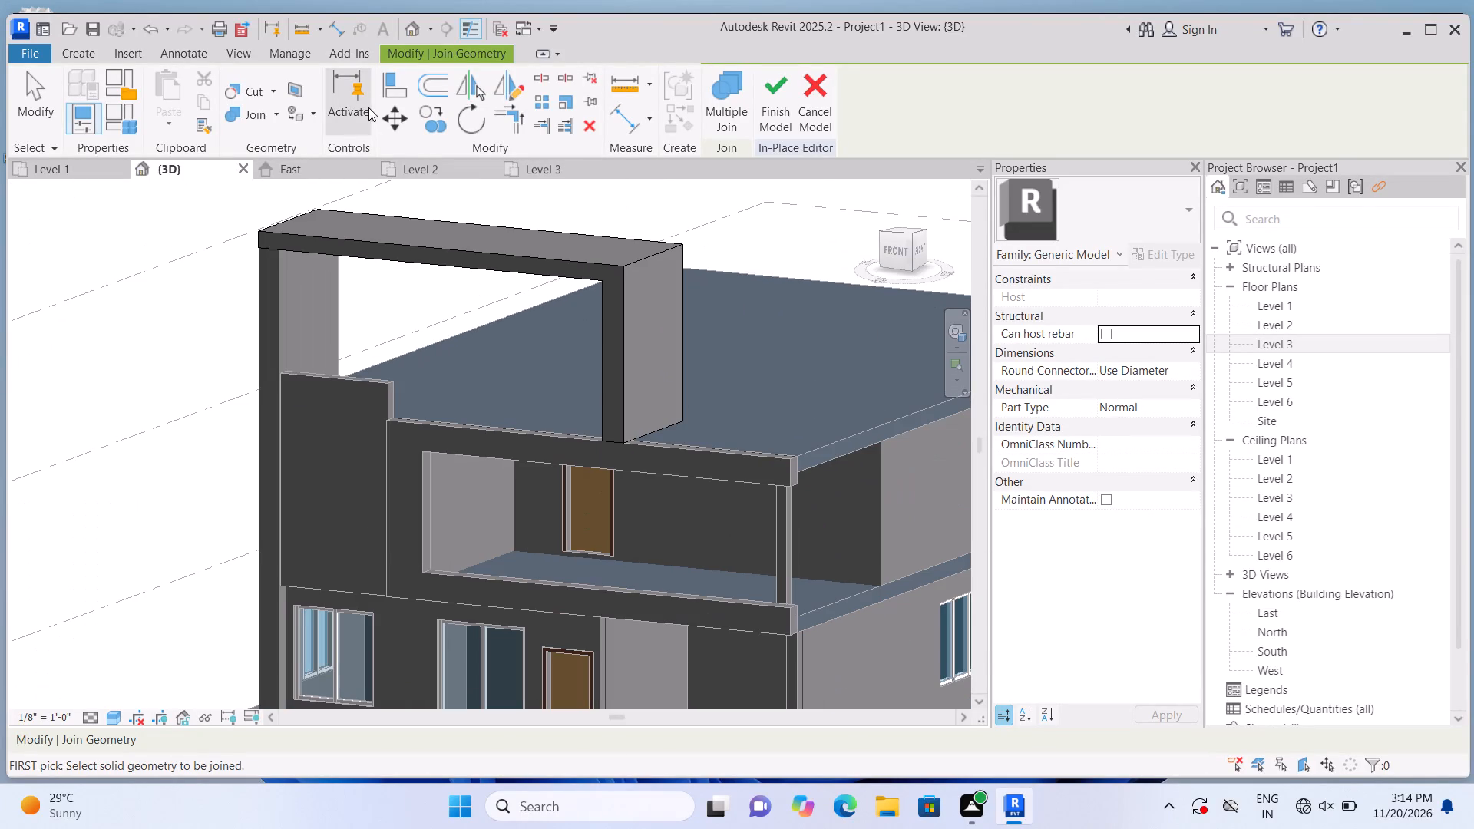
{"action": "scroll", "coordinate": [352, 128], "scroll_direction": "up", "scroll_amount": 9}
{"action": "scroll", "coordinate": [274, 283], "scroll_direction": "up", "scroll_amount": 2}
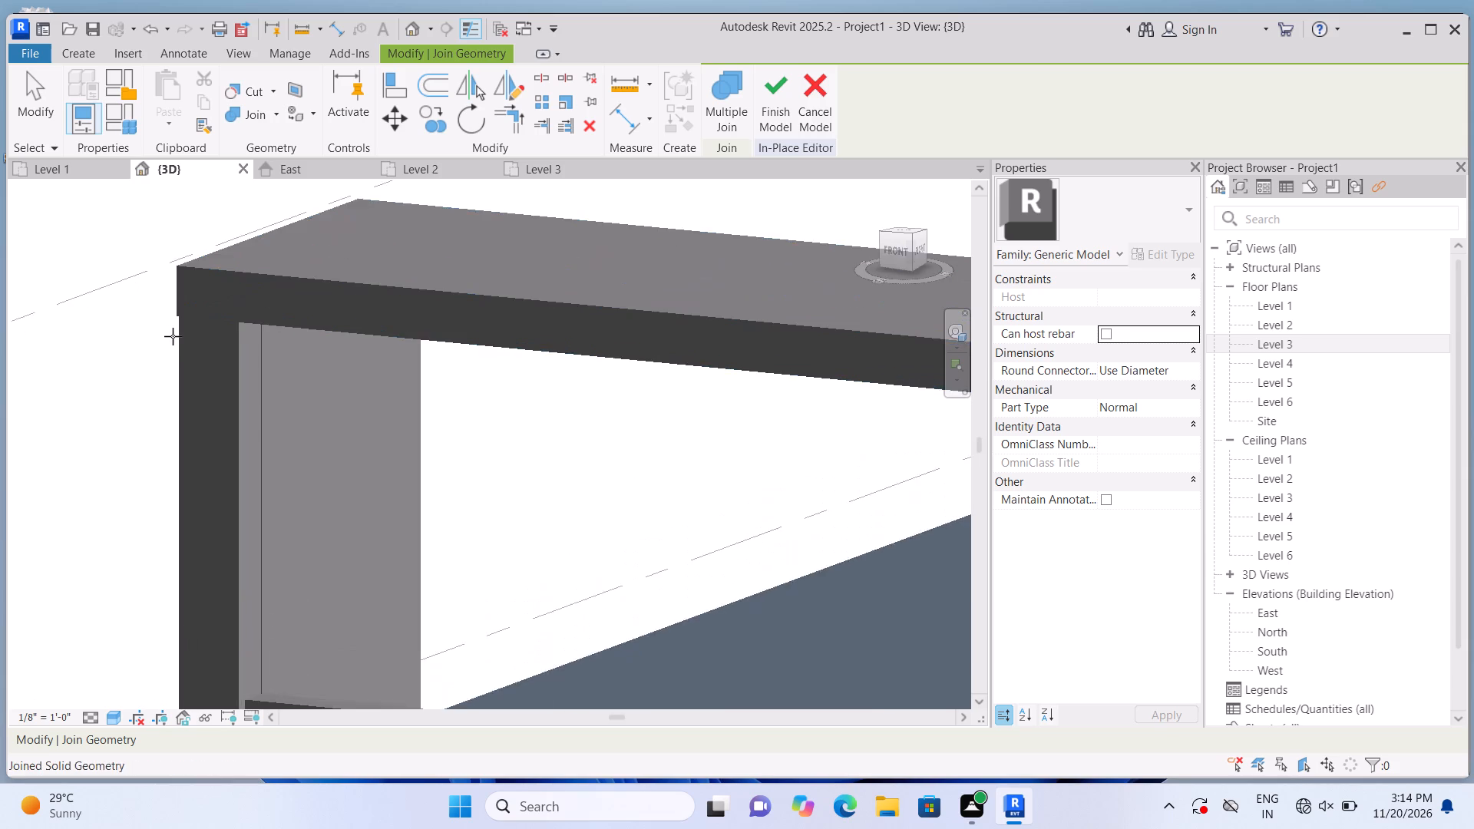
{"action": "scroll", "coordinate": [173, 336], "scroll_direction": "up", "scroll_amount": 2}
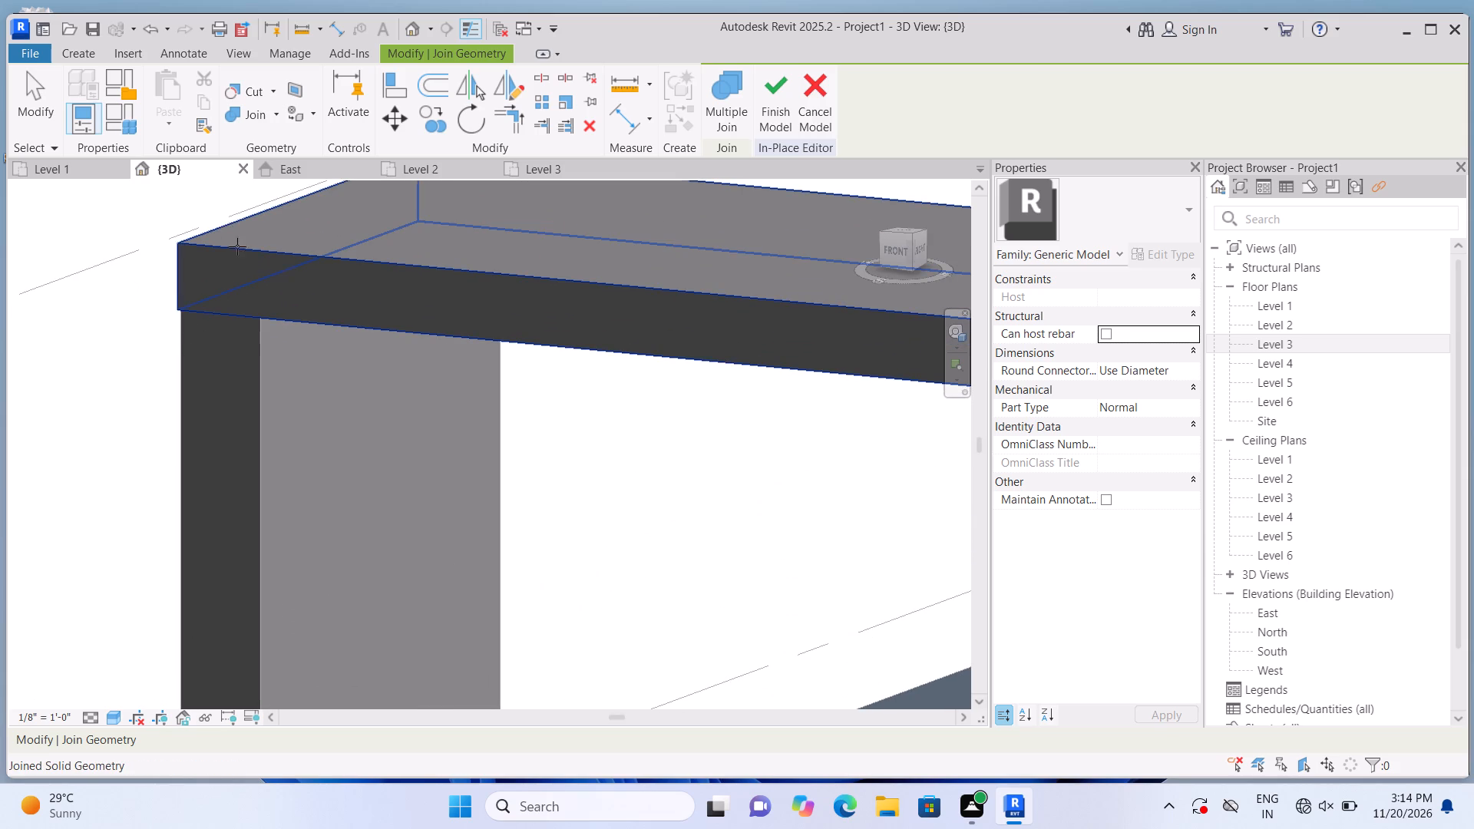
{"action": "left_click", "coordinate": [778, 107]}
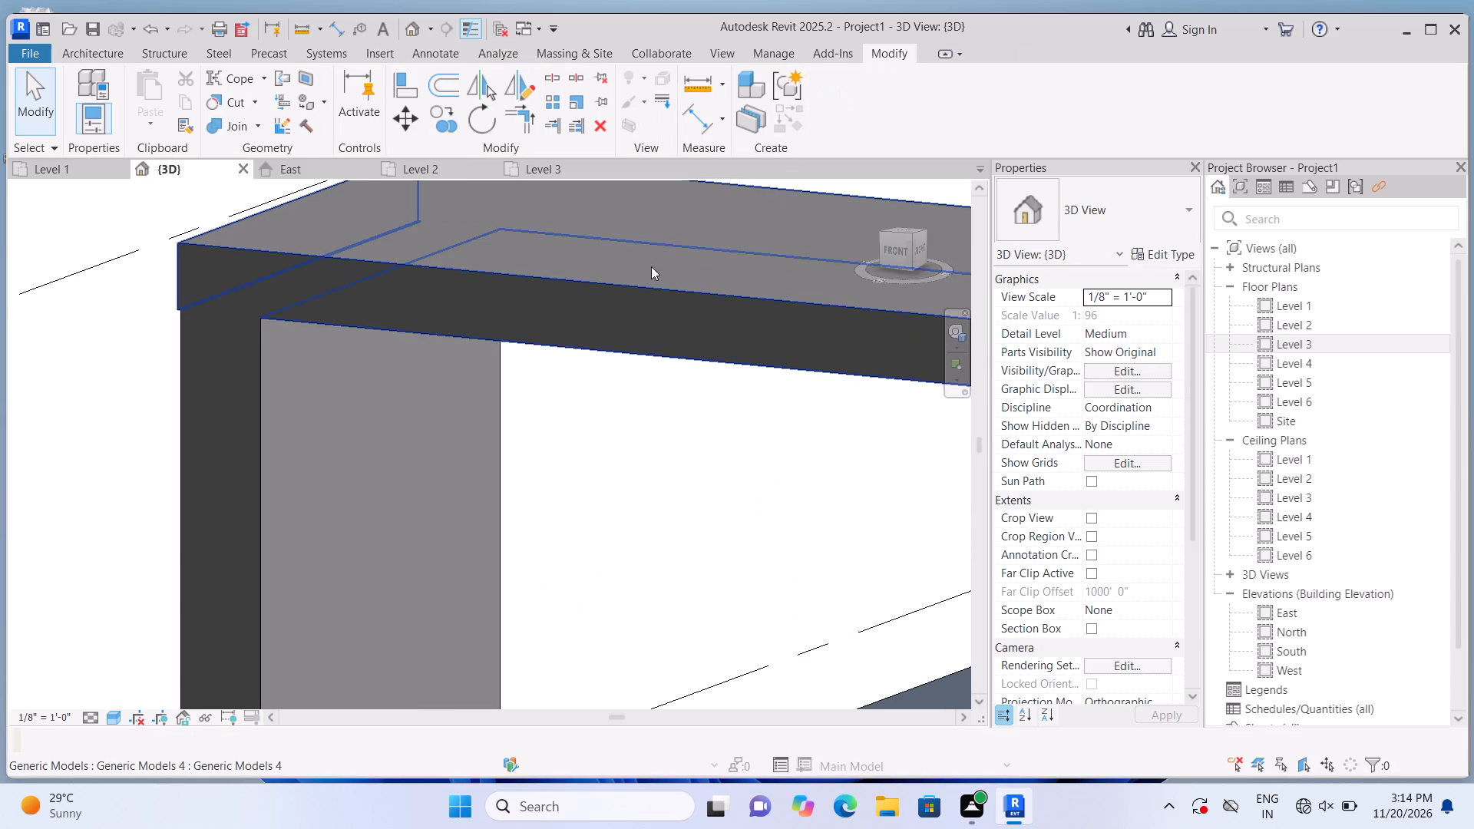
Examine the finished rooftop frame and its corners from several angles in the 3D view.
{"action": "scroll", "coordinate": [452, 292], "scroll_direction": "up", "scroll_amount": 1}
{"action": "scroll", "coordinate": [63, 326], "scroll_direction": "down", "scroll_amount": 7}
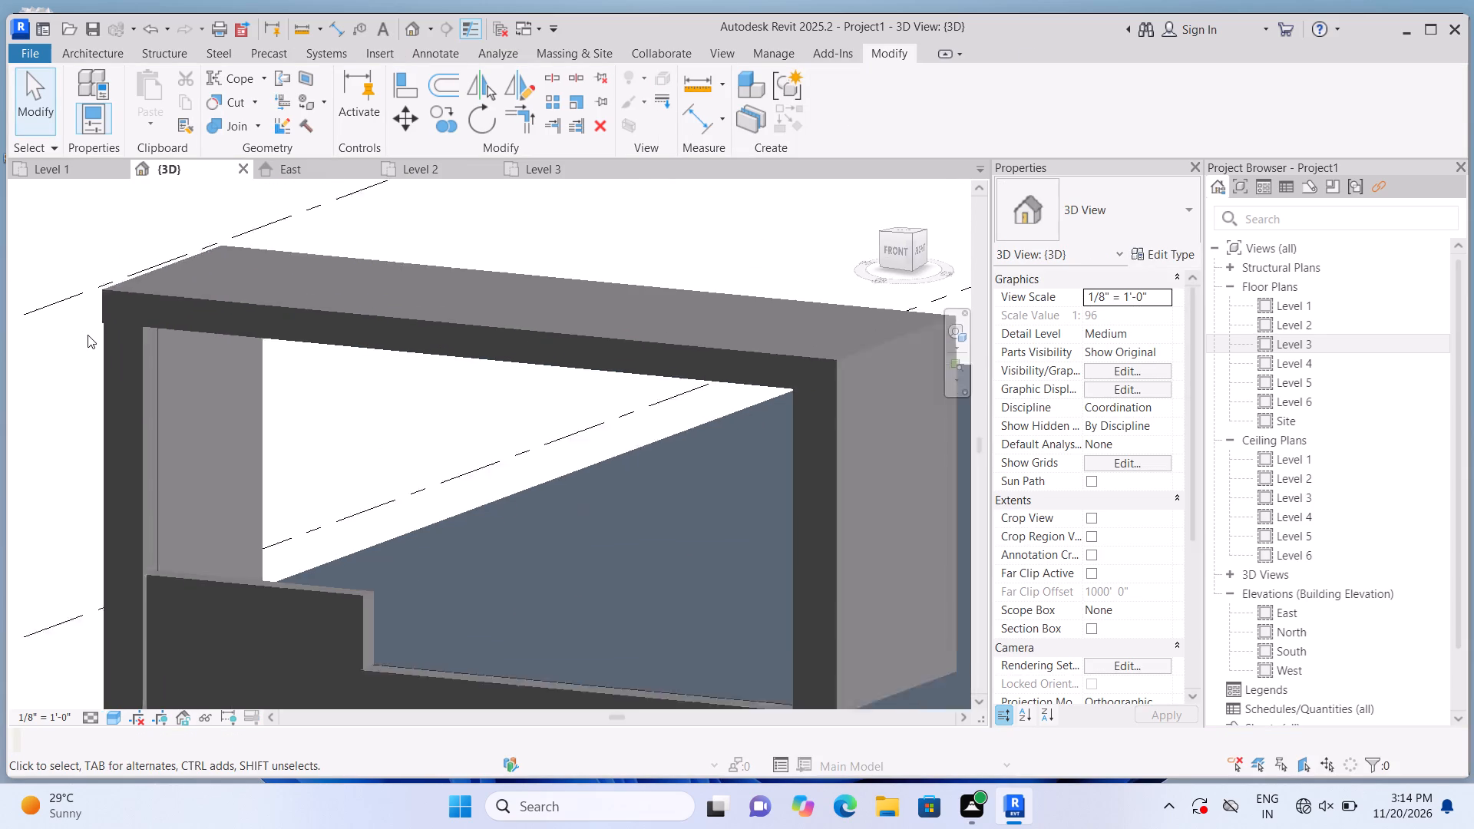
{"action": "scroll", "coordinate": [88, 335], "scroll_direction": "down", "scroll_amount": 6}
{"action": "scroll", "coordinate": [36, 394], "scroll_direction": "up", "scroll_amount": 4}
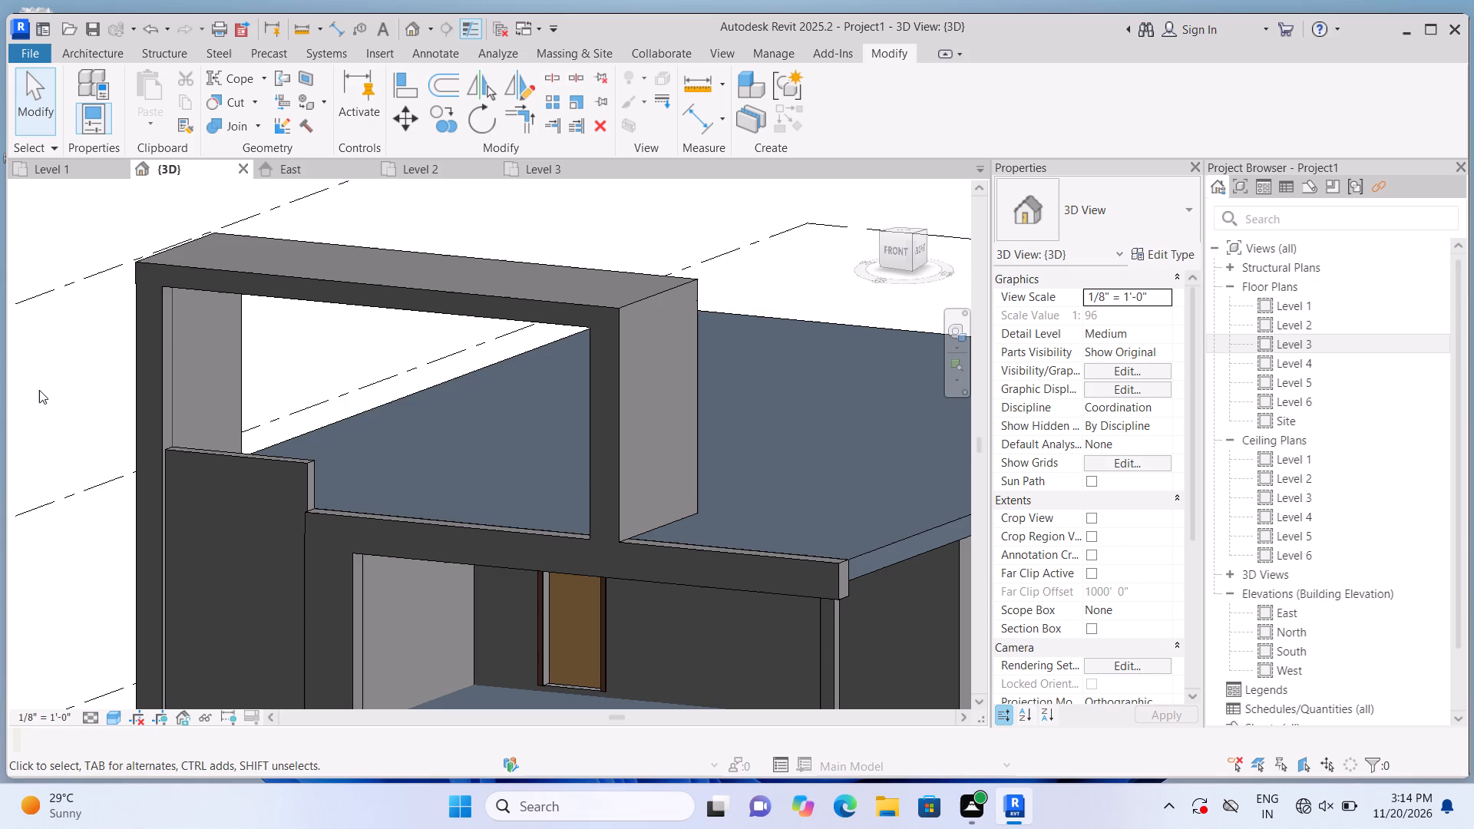
{"action": "scroll", "coordinate": [45, 383], "scroll_direction": "down", "scroll_amount": 2}
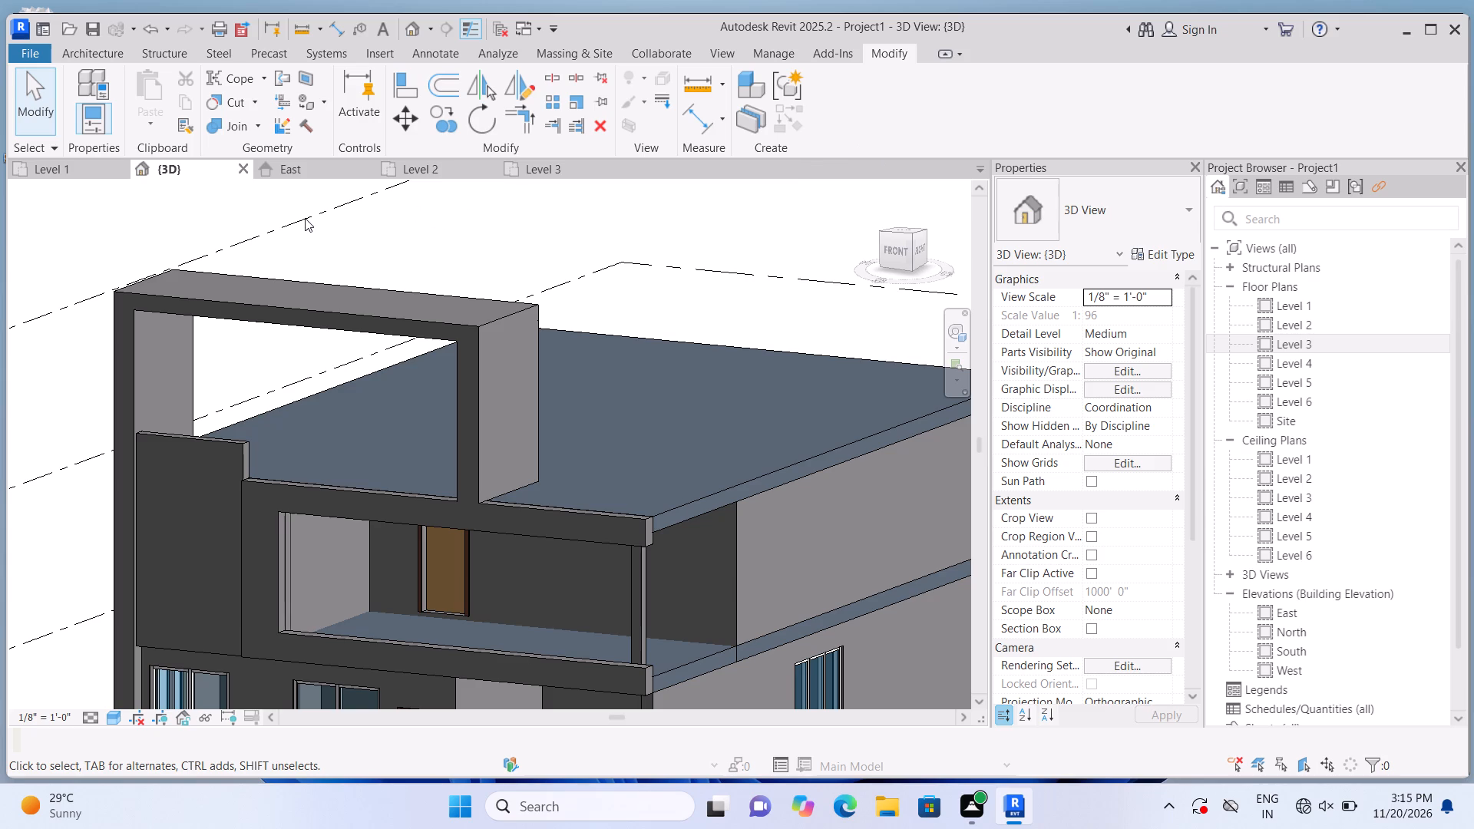
{"action": "scroll", "coordinate": [306, 227], "scroll_direction": "up", "scroll_amount": 4}
{"action": "scroll", "coordinate": [350, 259], "scroll_direction": "down", "scroll_amount": 3}
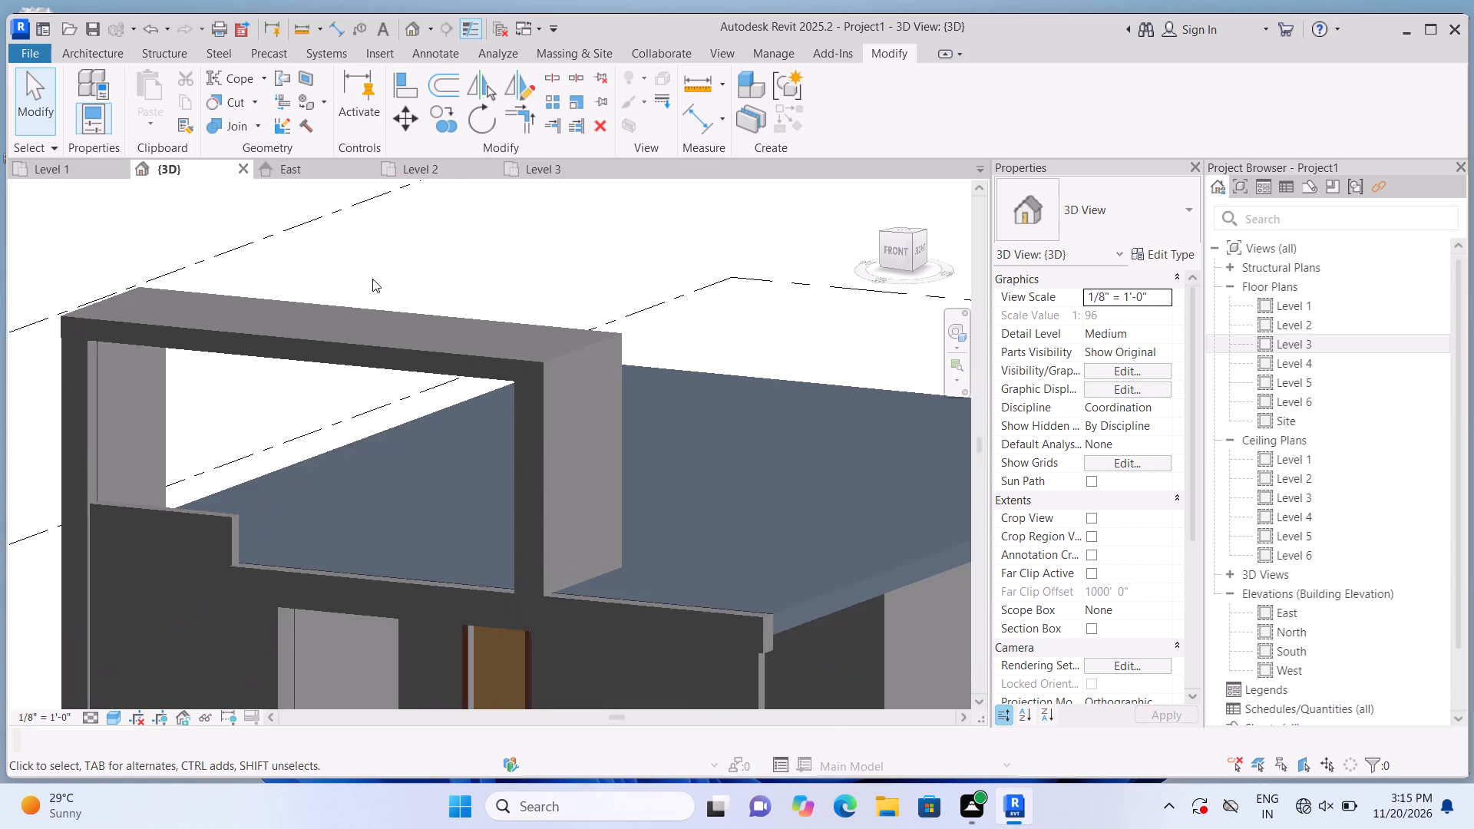
{"action": "middle_click_drag", "start_coordinate": [390, 299], "coordinate": [405, 335]}
{"action": "middle_click_drag", "start_coordinate": [409, 355], "coordinate": [433, 441]}
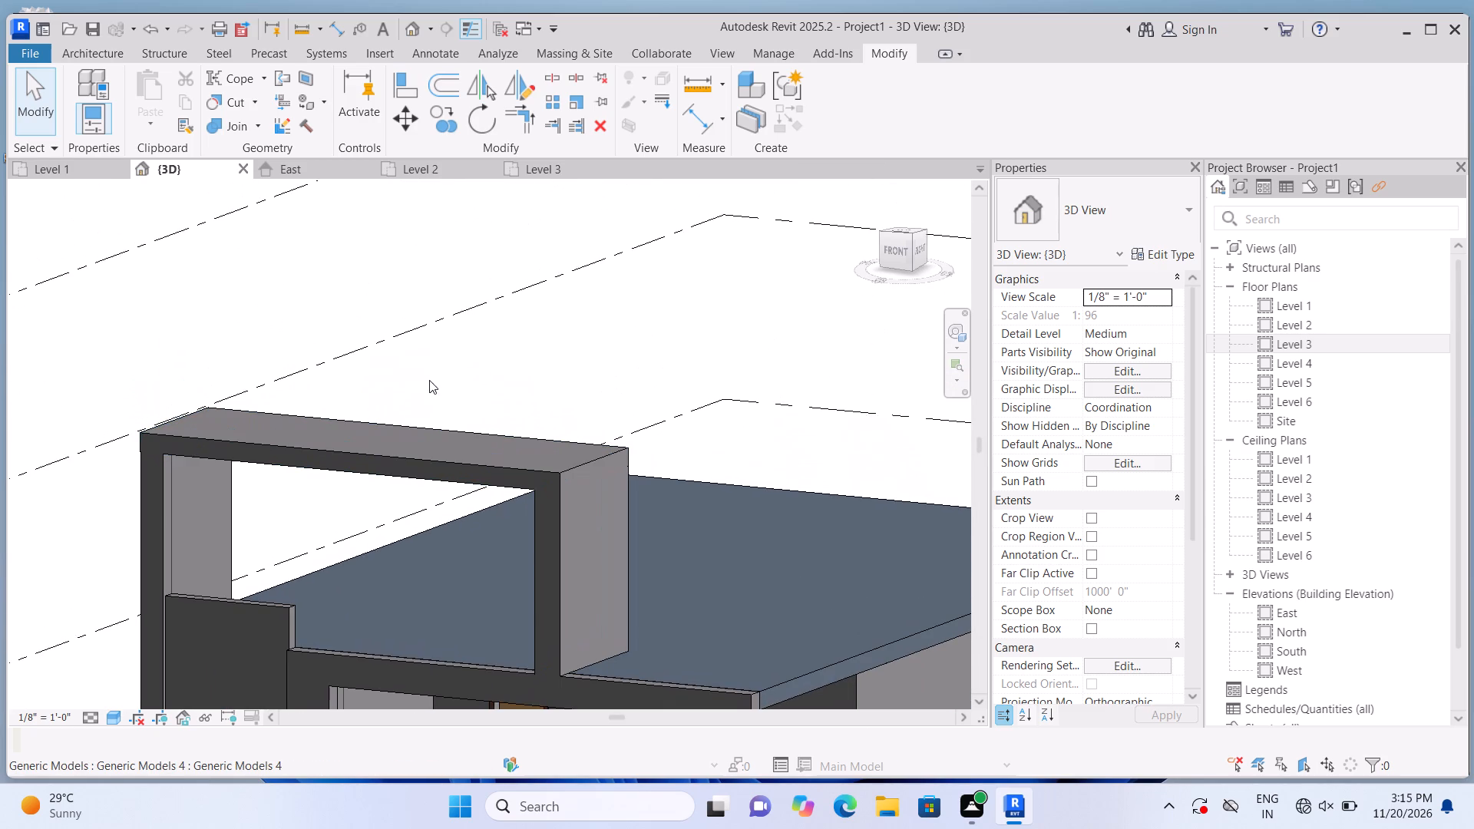
{"action": "scroll", "coordinate": [488, 332], "scroll_direction": "down", "scroll_amount": 4}
{"action": "middle_click_drag", "start_coordinate": [605, 276], "coordinate": [598, 290], "text": "shift"}
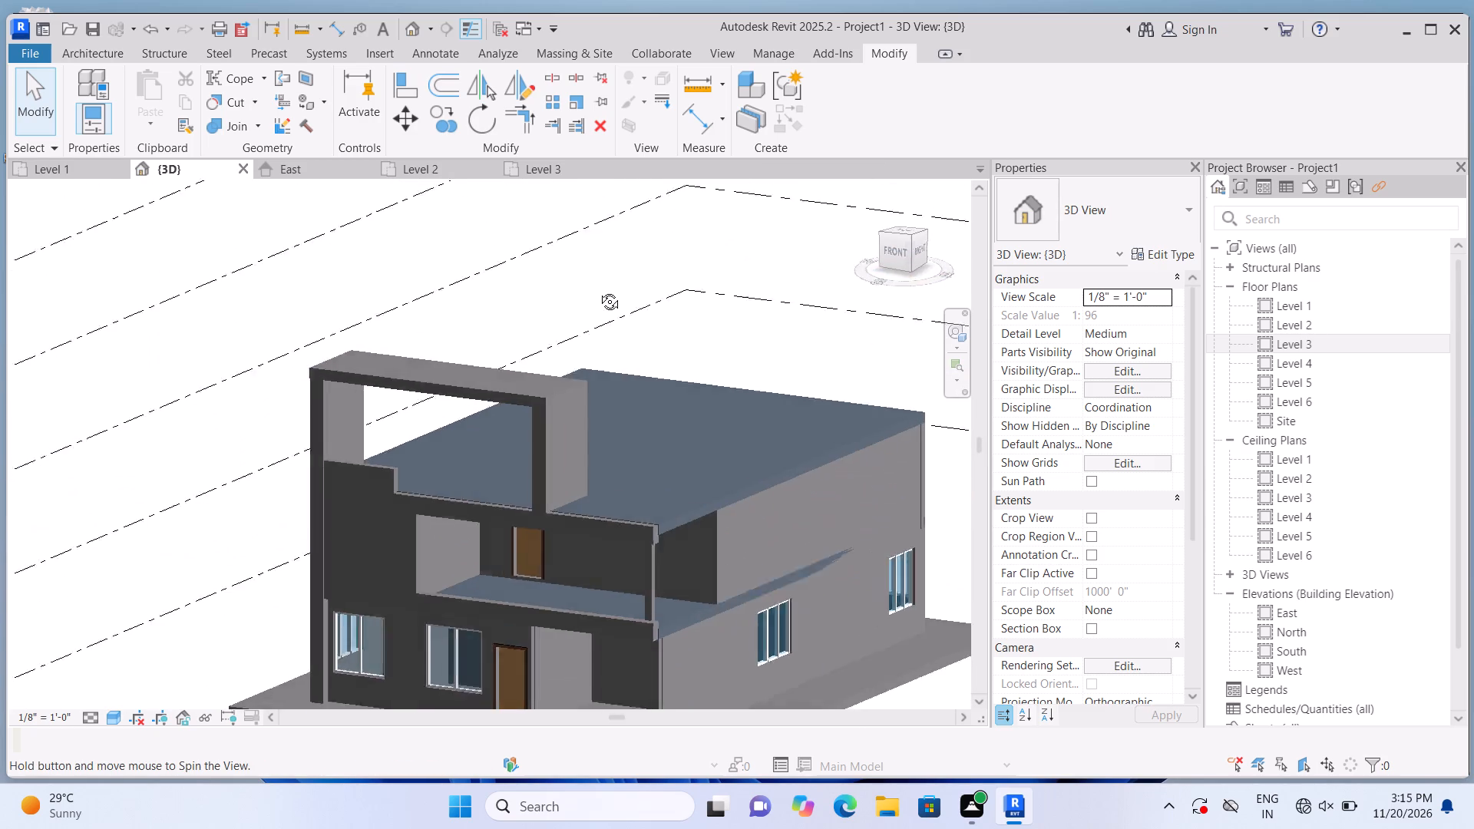
{"action": "middle_click_drag", "start_coordinate": [598, 290], "coordinate": [508, 318], "text": "shift"}
{"action": "scroll", "coordinate": [471, 279], "scroll_direction": "up", "scroll_amount": 2}
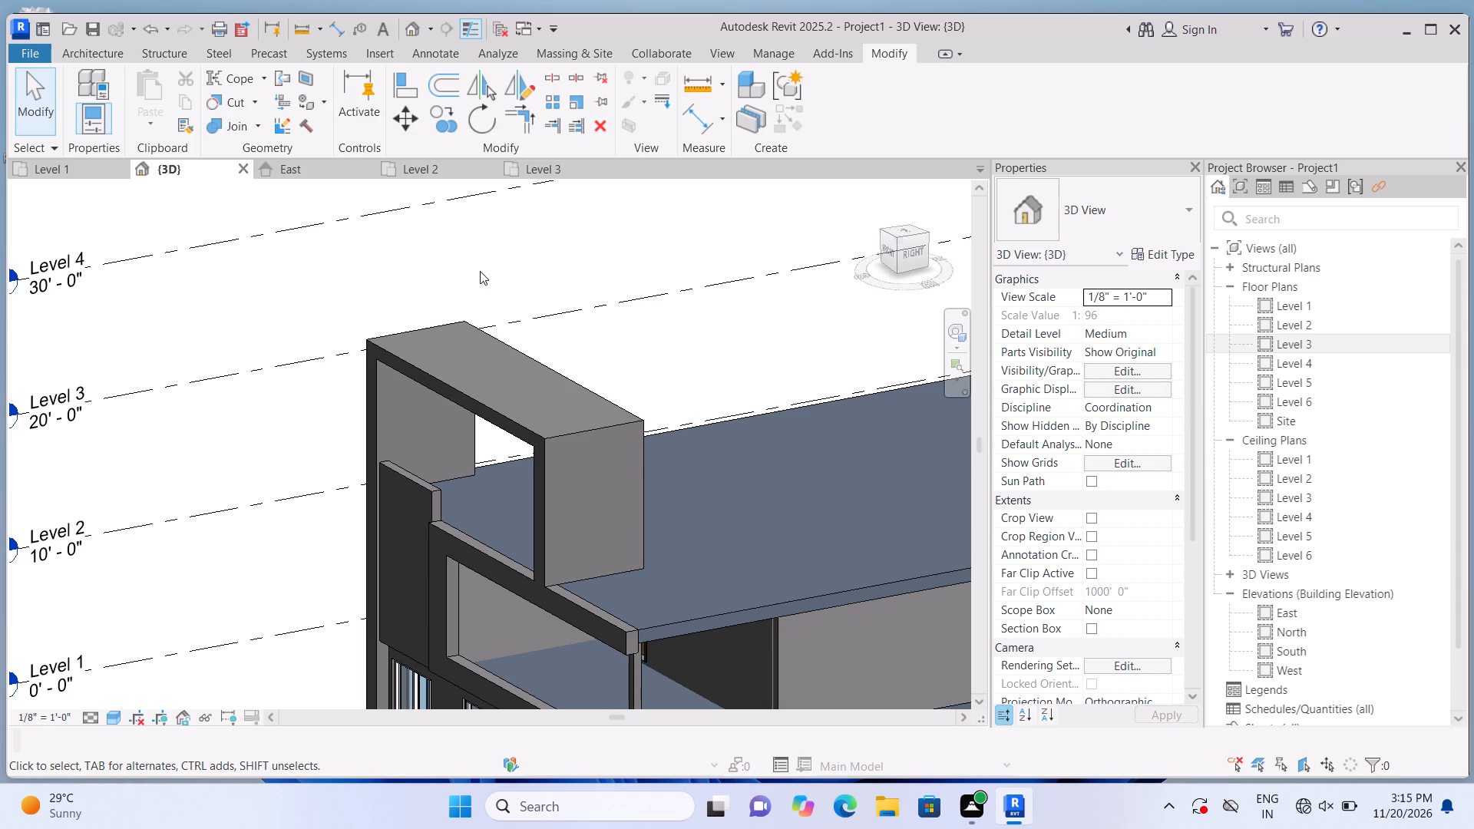
Start a new in-place model component in the Generic Models category, accepting the default name.
{"action": "left_click", "coordinate": [99, 53]}
{"action": "left_click", "coordinate": [236, 132]}
{"action": "left_click", "coordinate": [264, 191]}
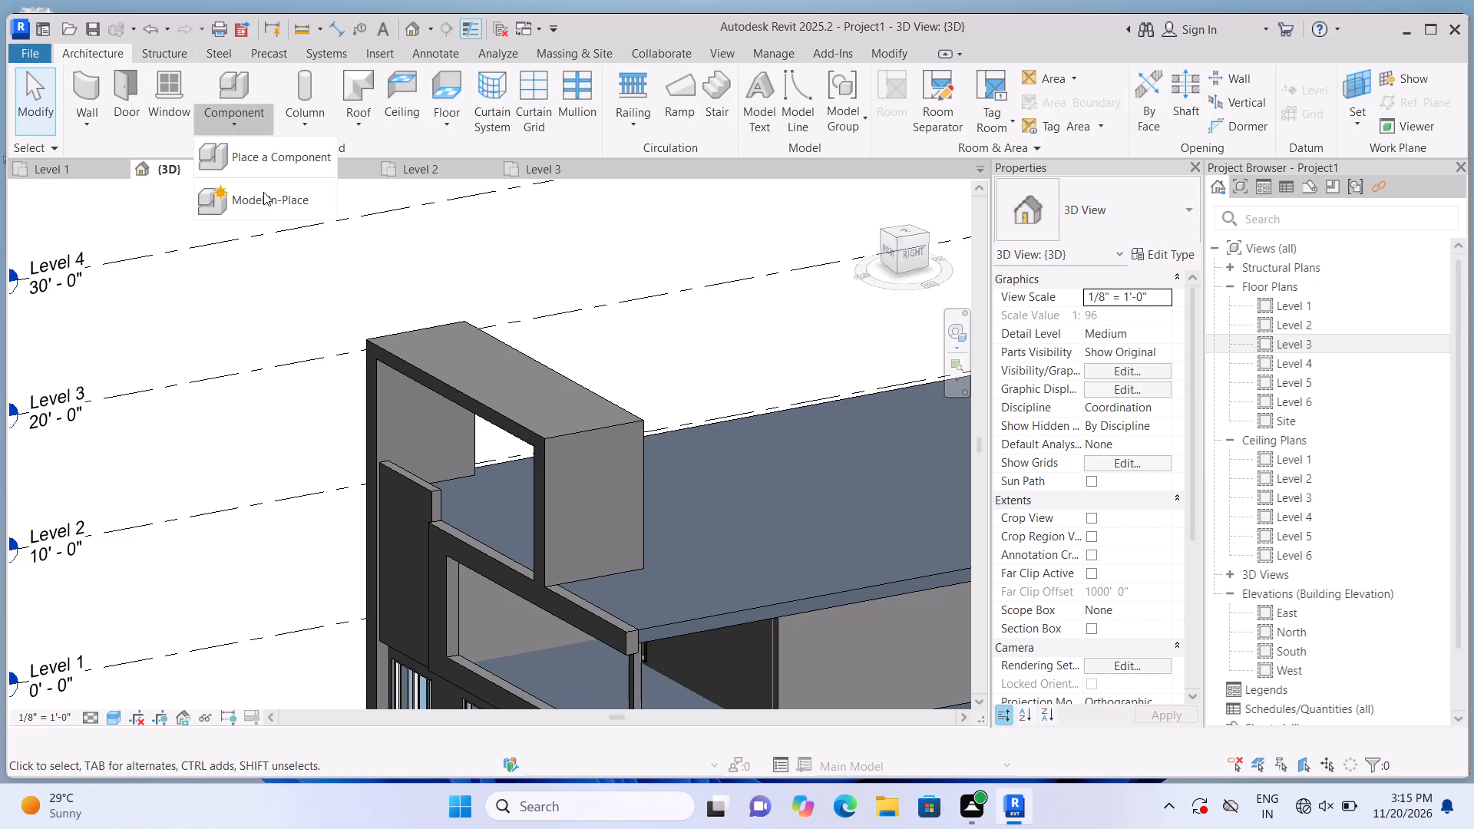
{"action": "scroll", "coordinate": [952, 343], "scroll_direction": "down", "scroll_amount": 1}
{"action": "scroll", "coordinate": [656, 385], "scroll_direction": "down", "scroll_amount": 5}
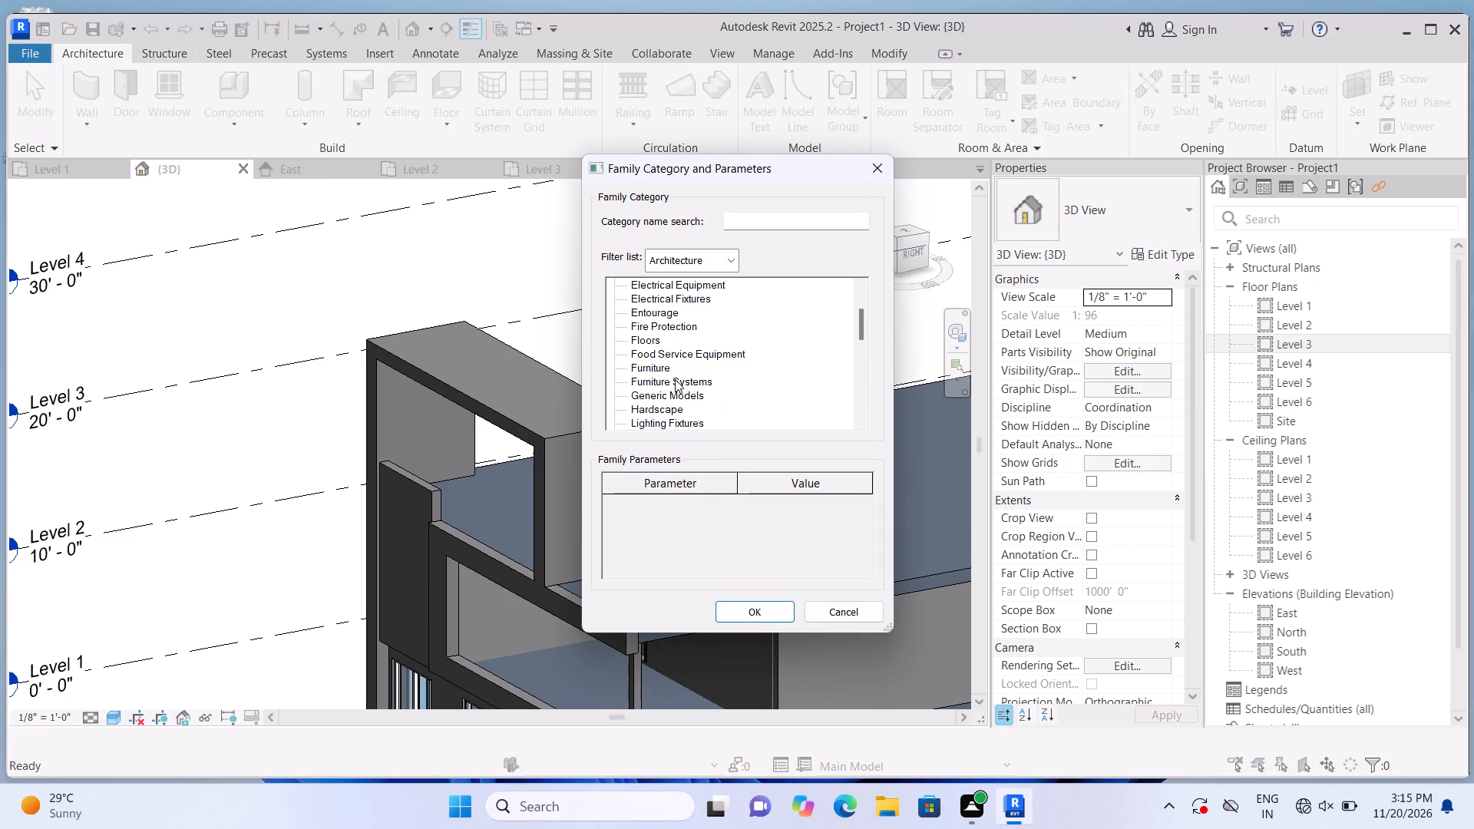
{"action": "scroll", "coordinate": [675, 379], "scroll_direction": "down", "scroll_amount": 1}
{"action": "left_click", "coordinate": [679, 379]}
{"action": "left_click", "coordinate": [742, 609]}
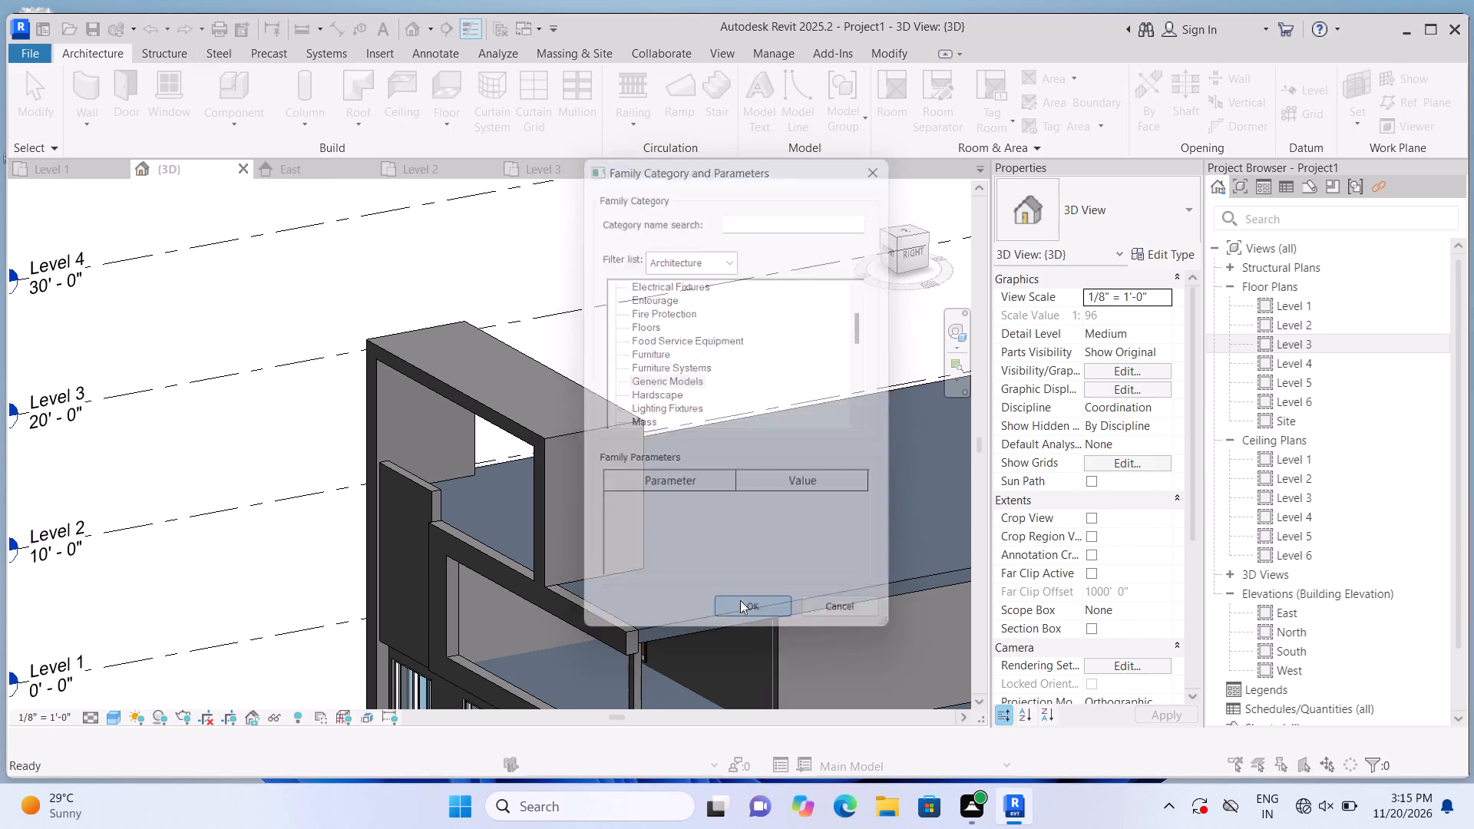
{"action": "left_click", "coordinate": [760, 439]}
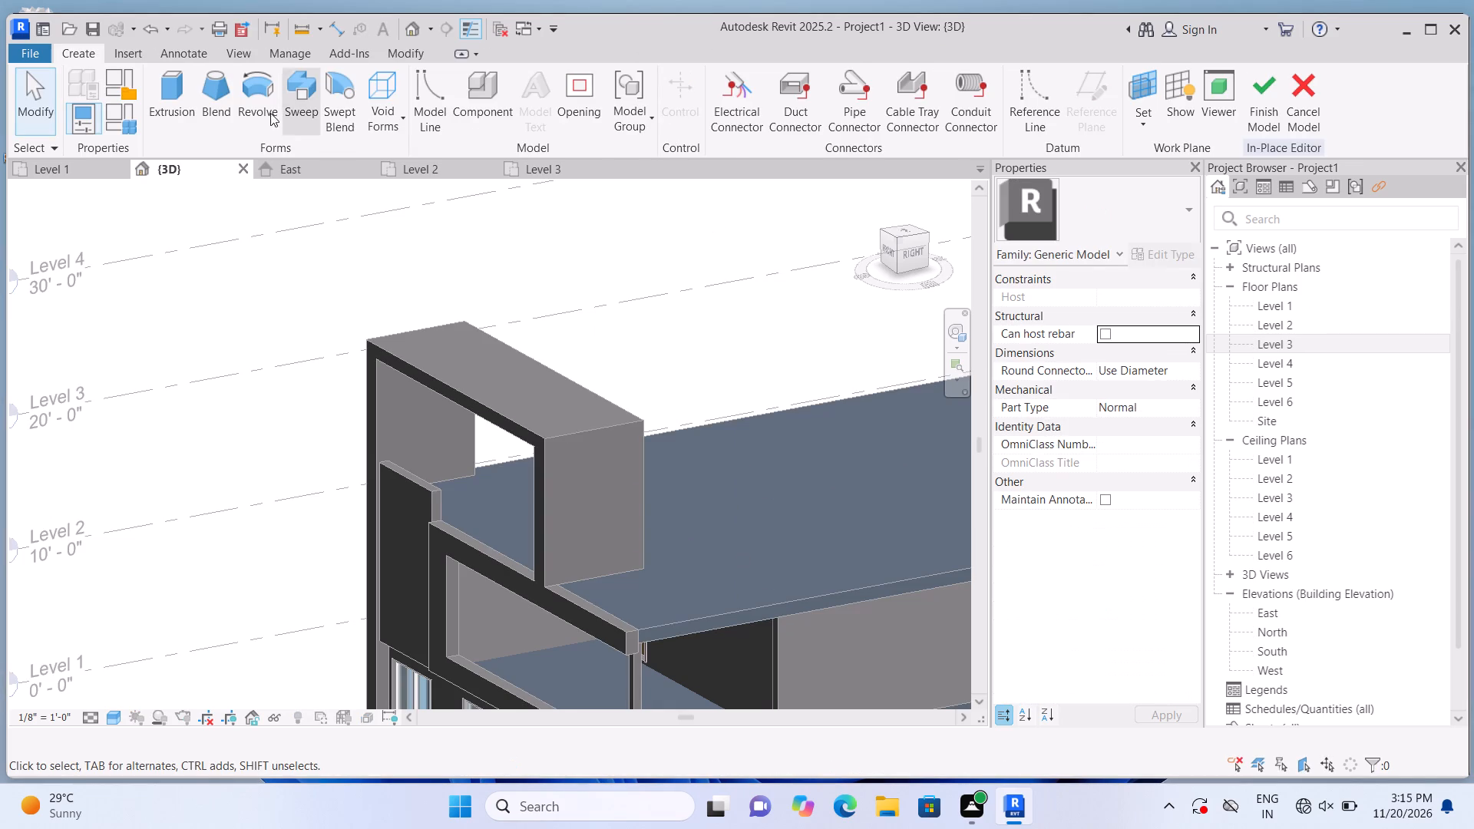
Start a void extrusion with the frame's top face picked as work plane, ready to sketch rectangles.
{"action": "left_click", "coordinate": [396, 115]}
{"action": "left_click", "coordinate": [409, 171]}
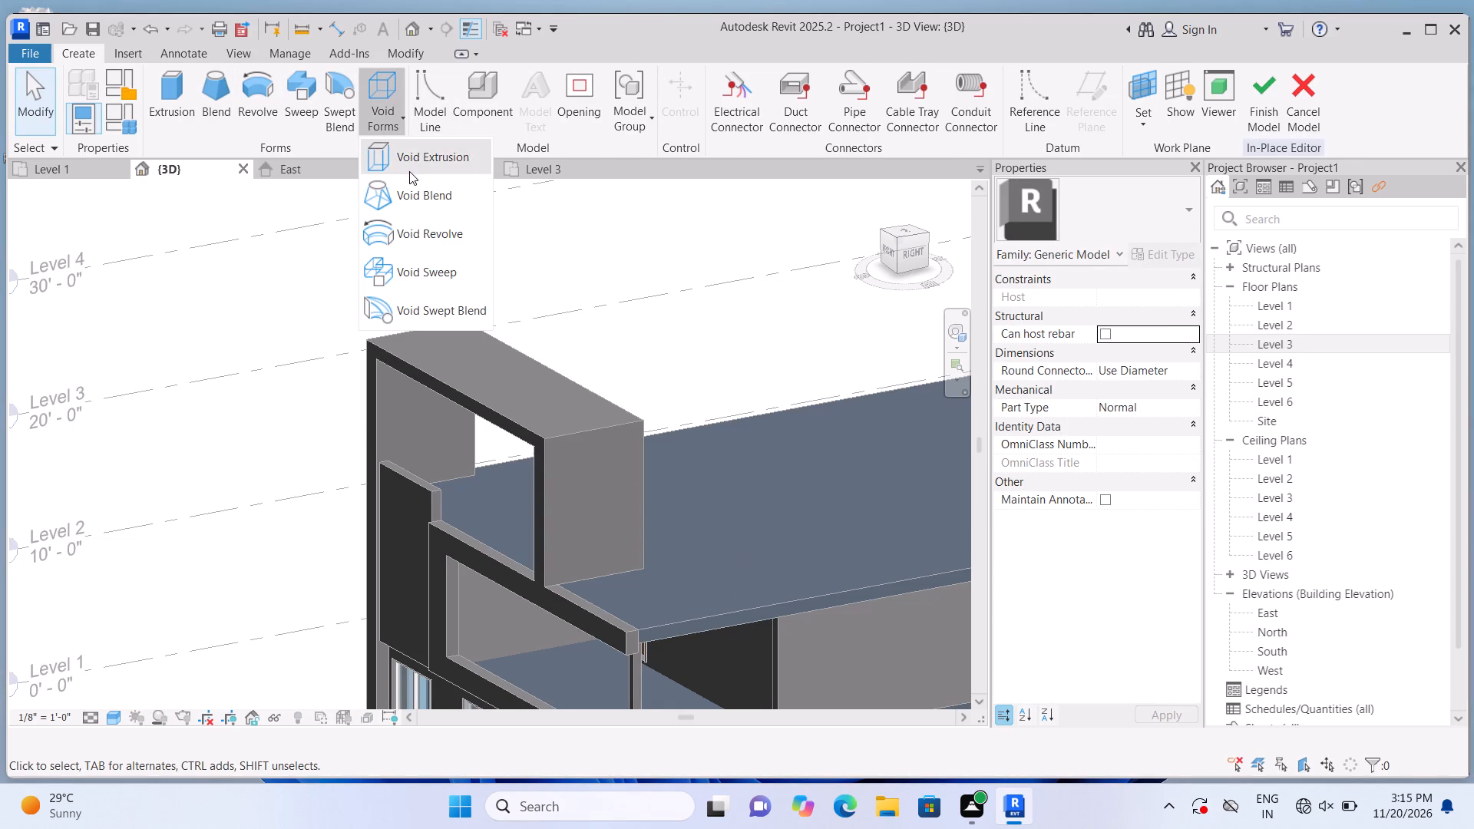
{"action": "left_click", "coordinate": [1015, 125]}
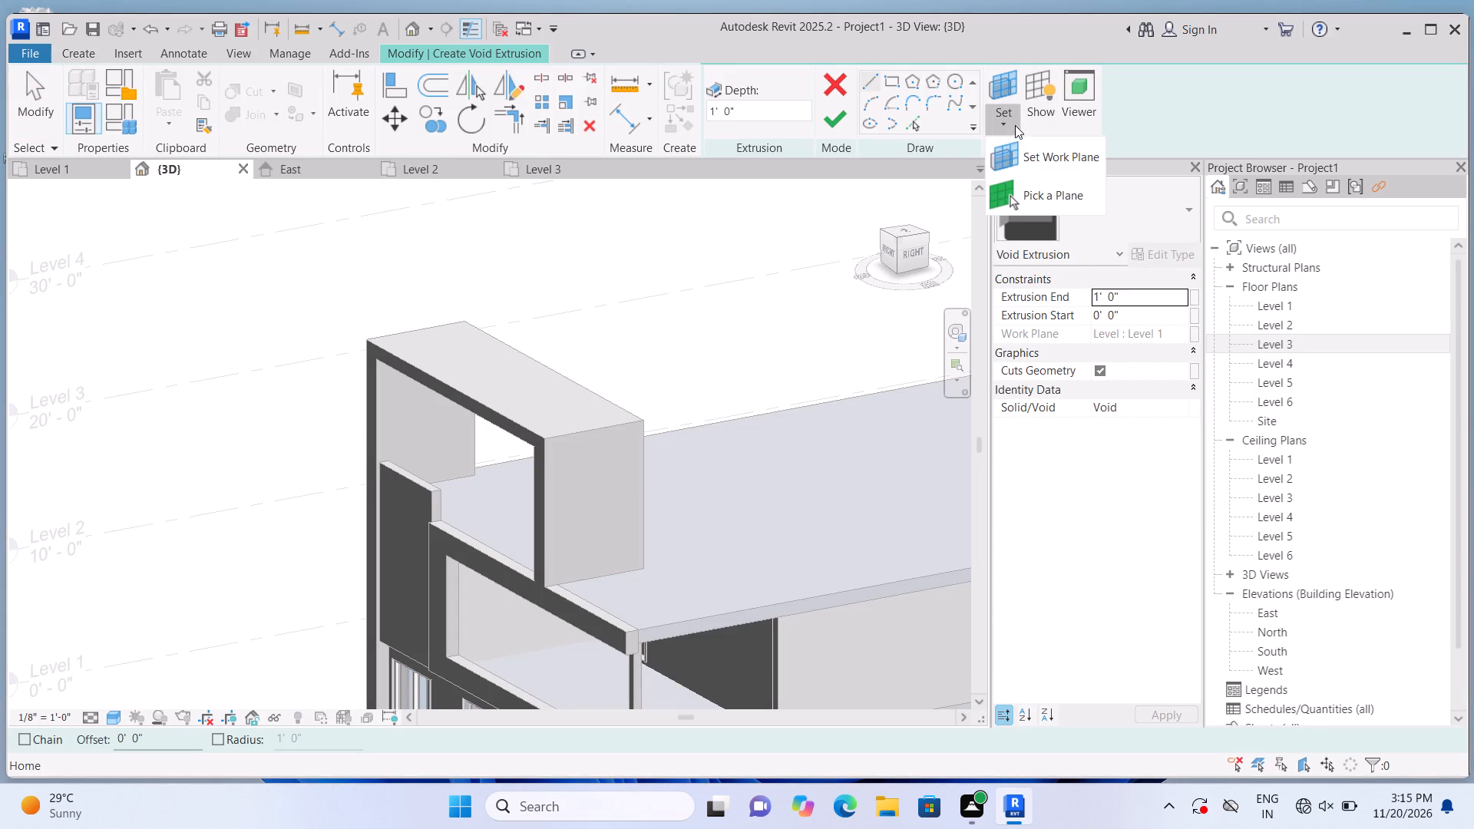
{"action": "left_click", "coordinate": [1033, 199]}
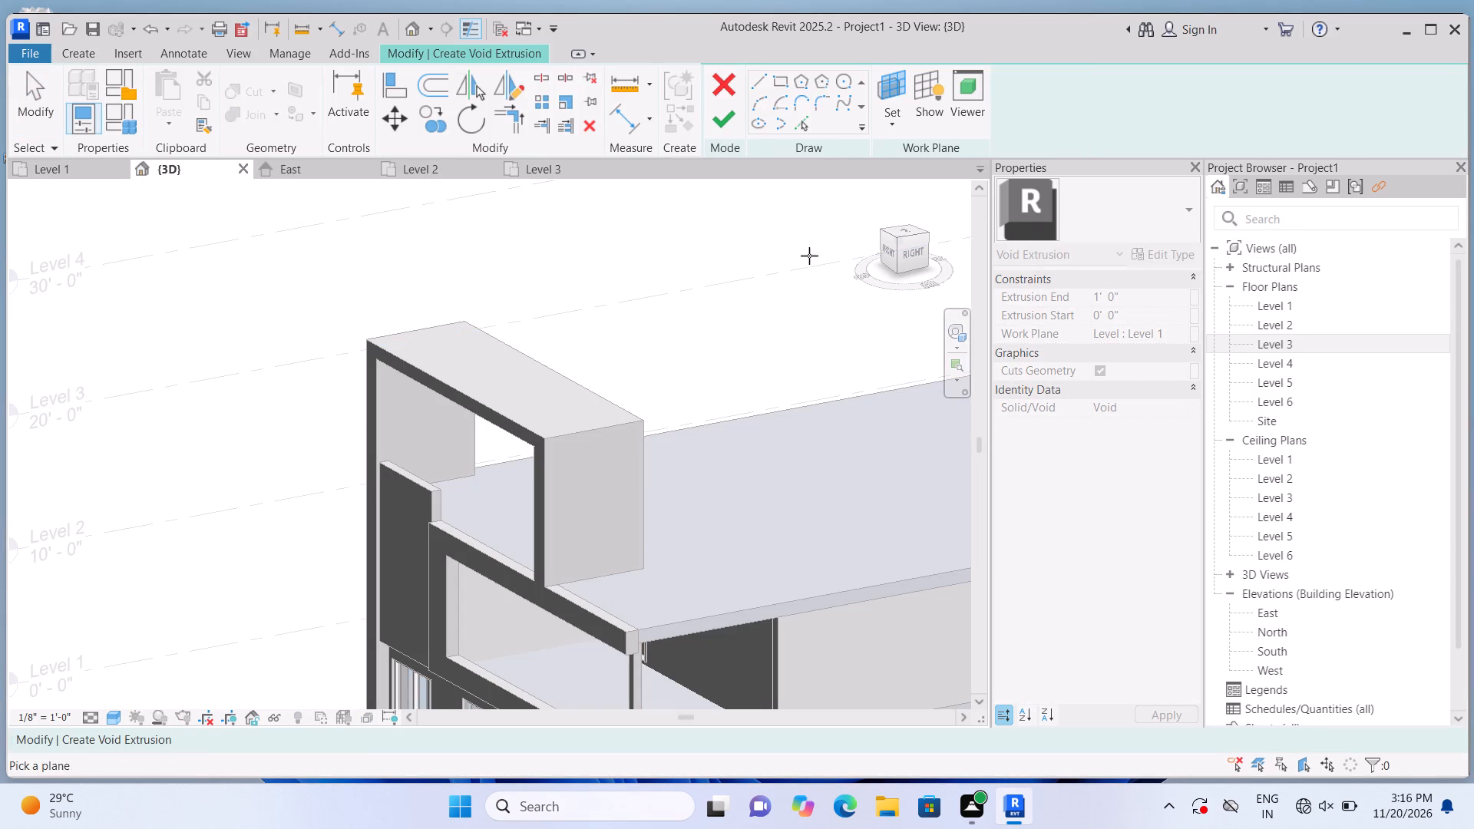
{"action": "left_click", "coordinate": [541, 389]}
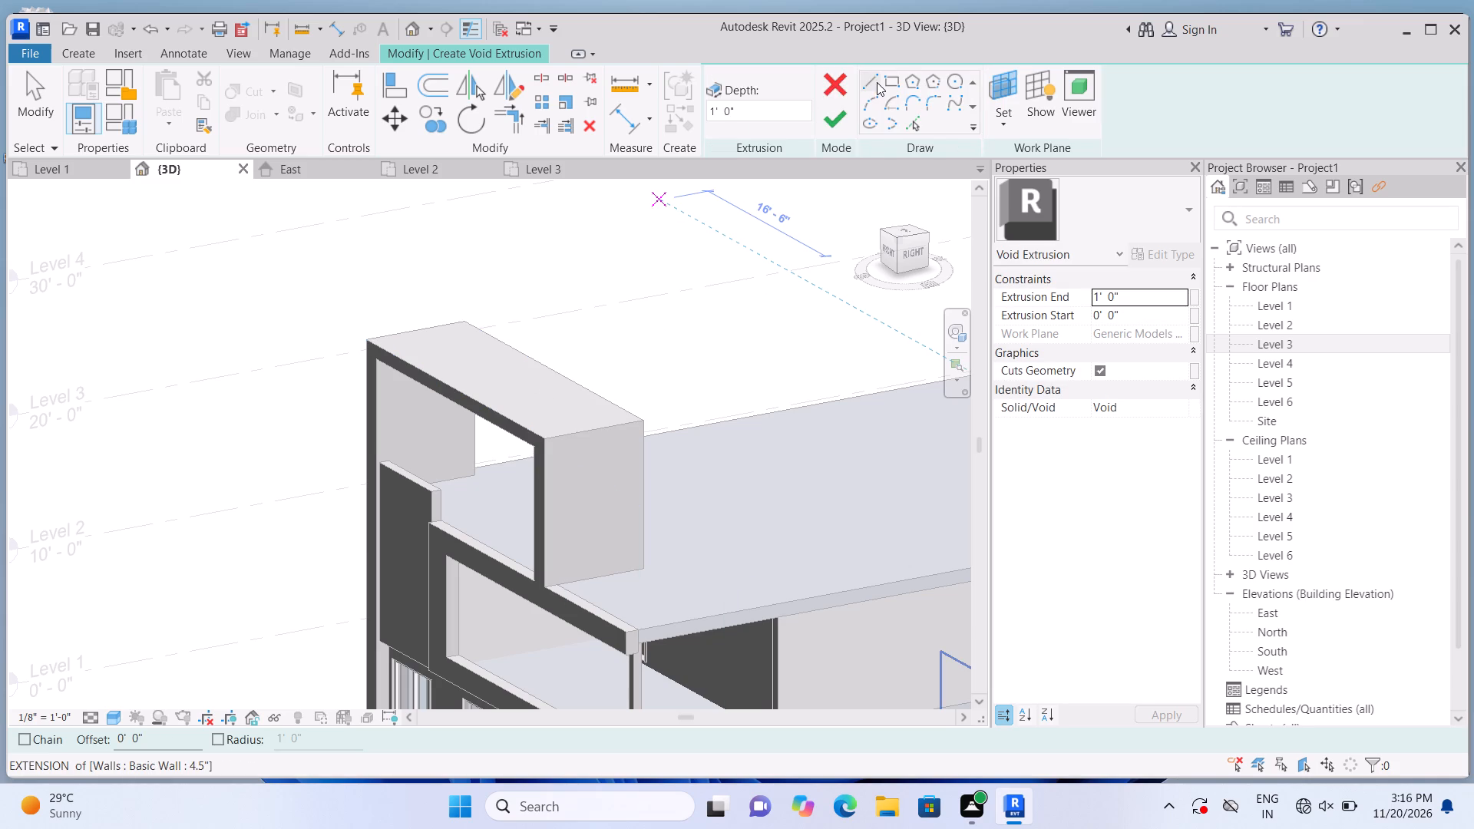
{"action": "left_click", "coordinate": [890, 82]}
{"action": "middle_click_drag", "start_coordinate": [439, 269], "coordinate": [435, 279]}
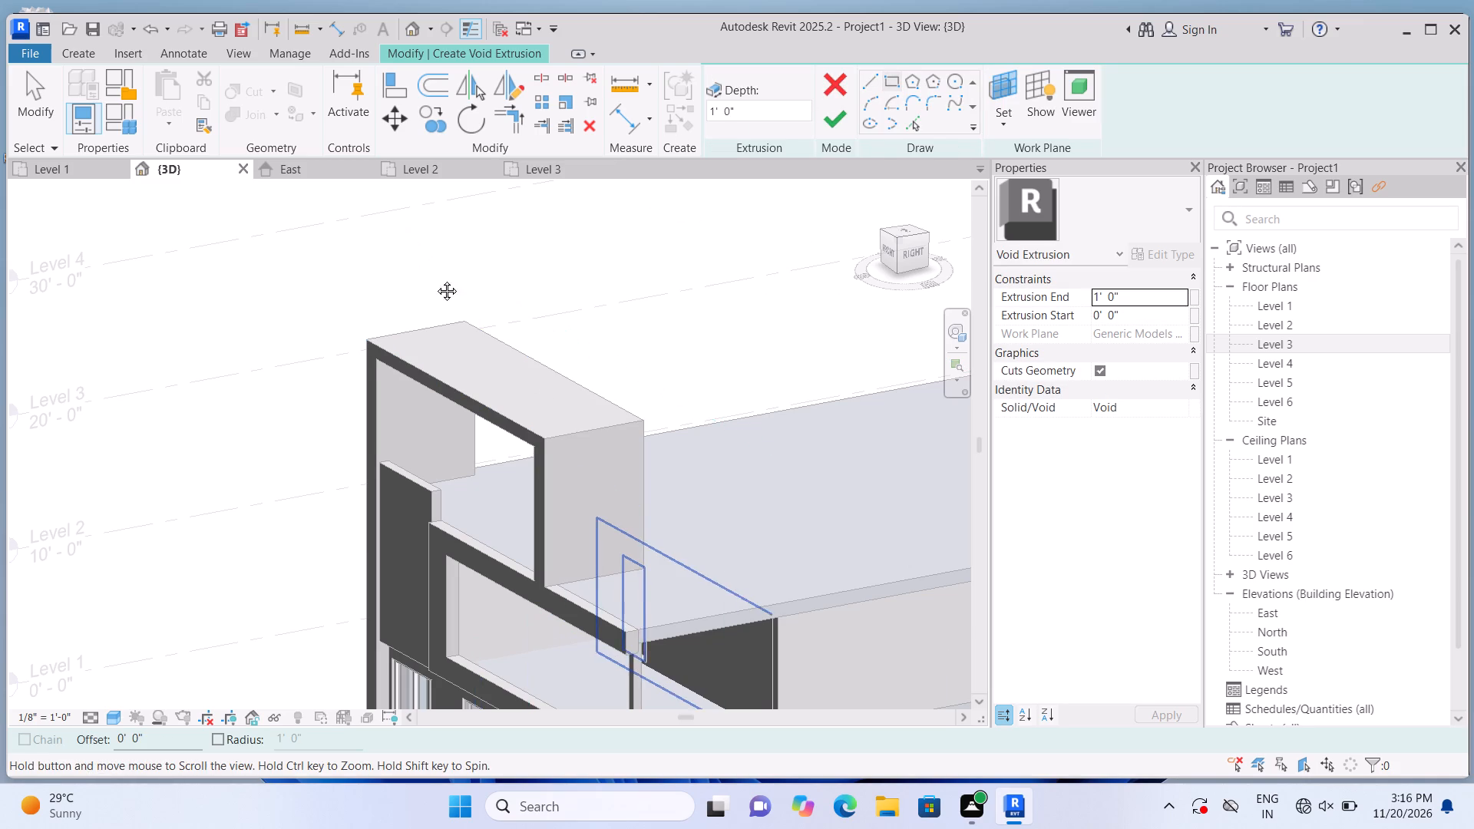
{"action": "middle_click_drag", "start_coordinate": [435, 279], "coordinate": [433, 313]}
{"action": "scroll", "coordinate": [445, 373], "scroll_direction": "up", "scroll_amount": 6}
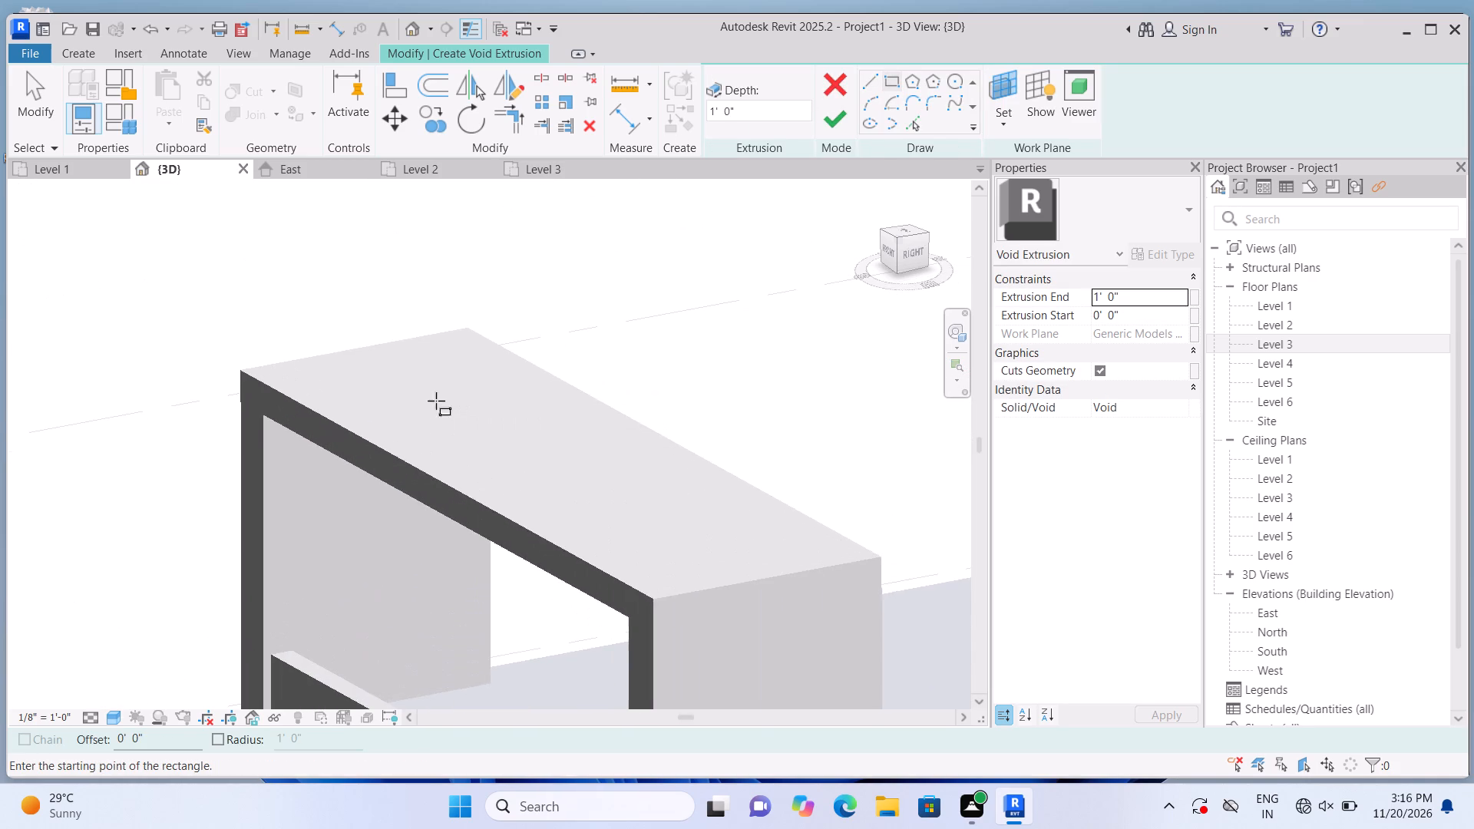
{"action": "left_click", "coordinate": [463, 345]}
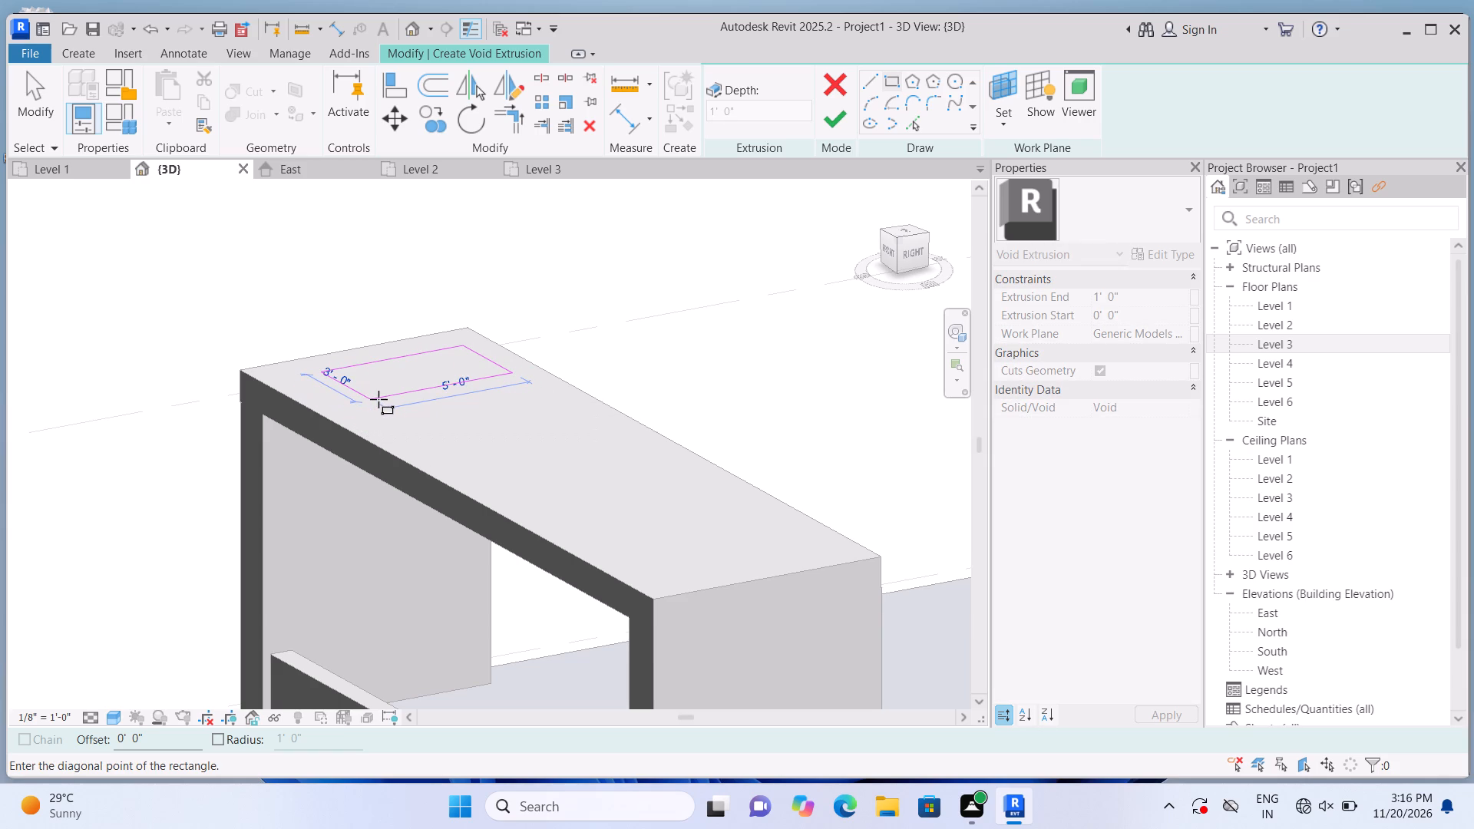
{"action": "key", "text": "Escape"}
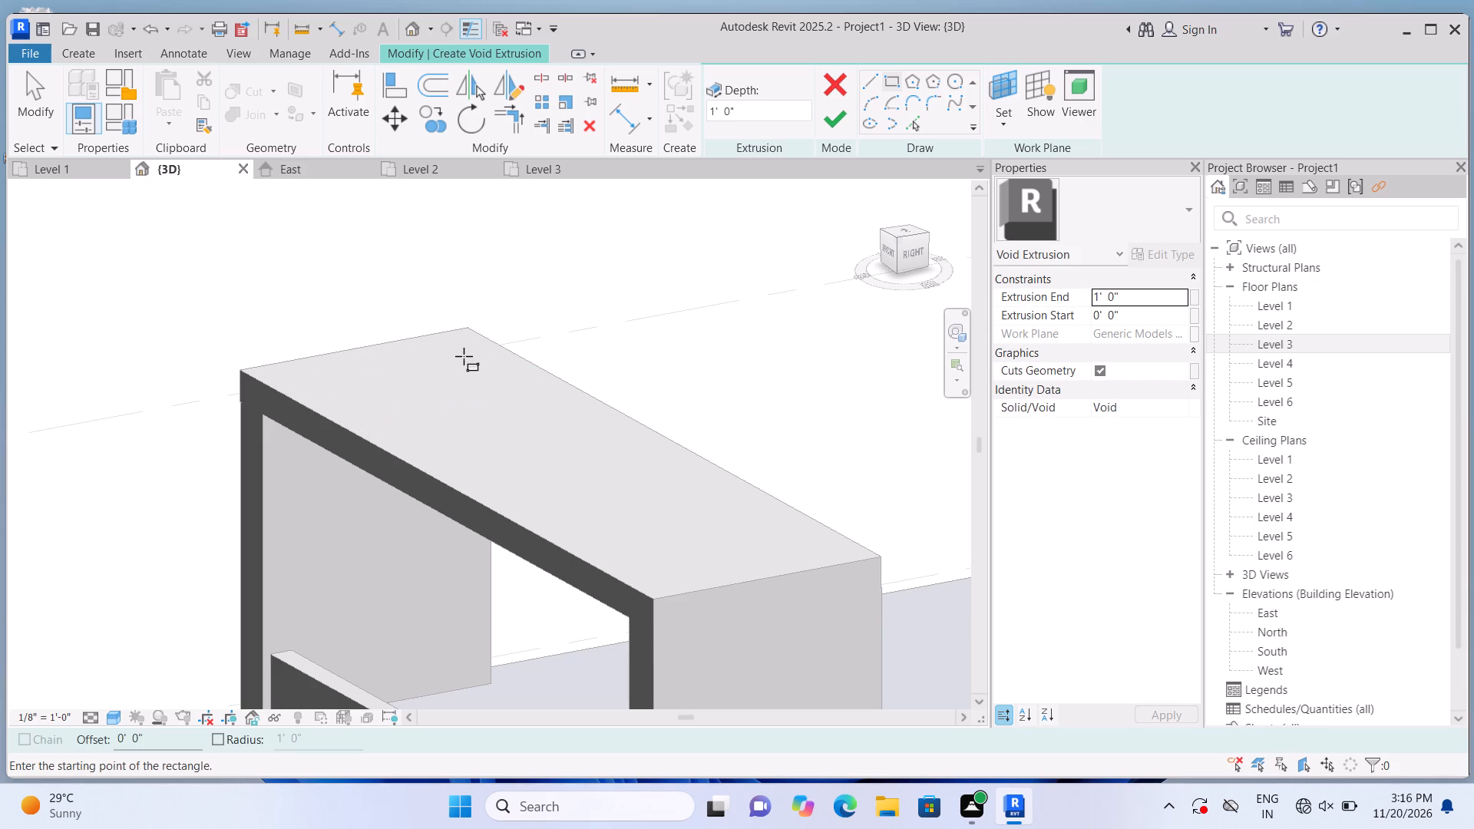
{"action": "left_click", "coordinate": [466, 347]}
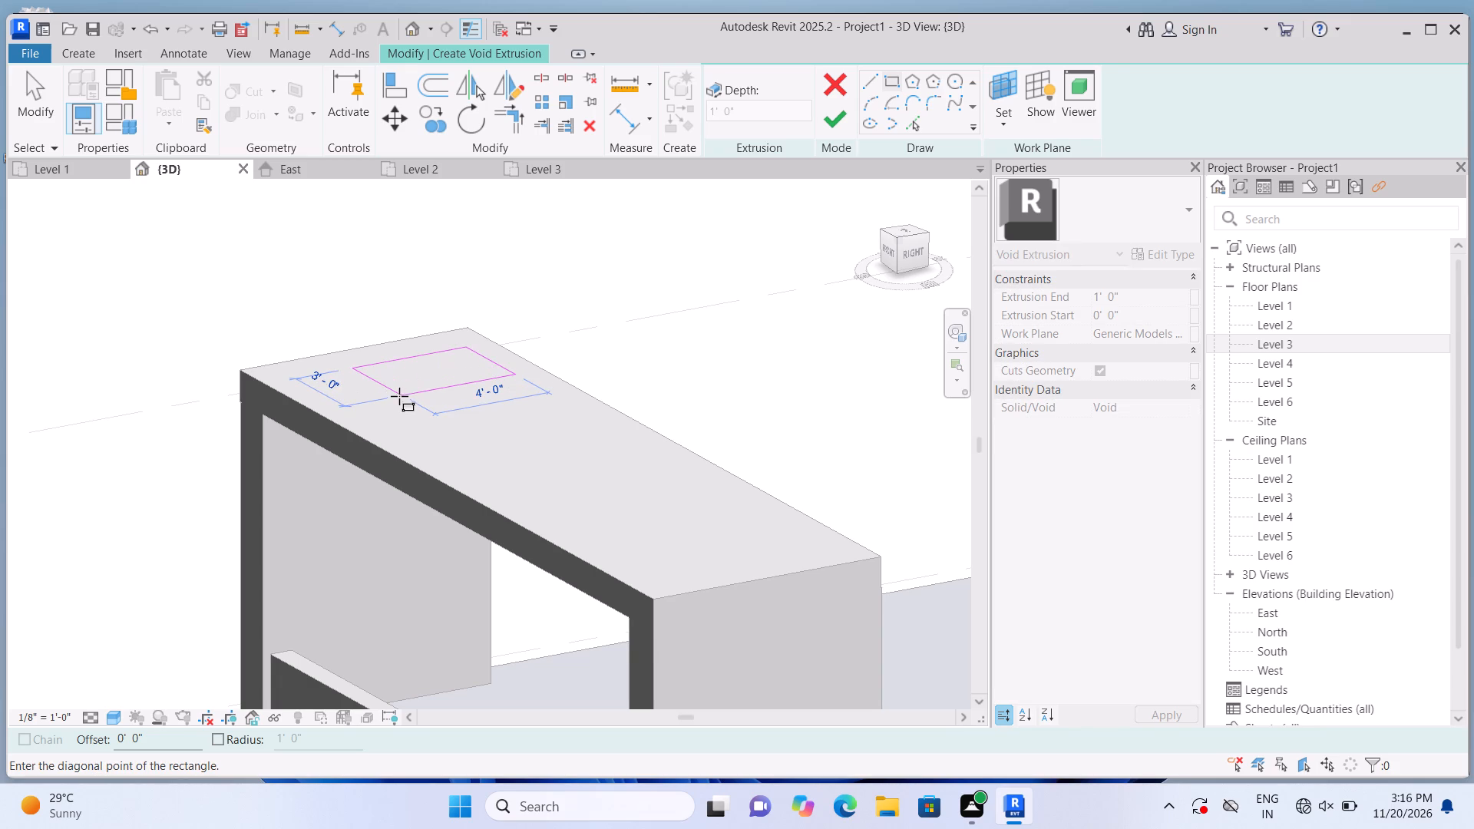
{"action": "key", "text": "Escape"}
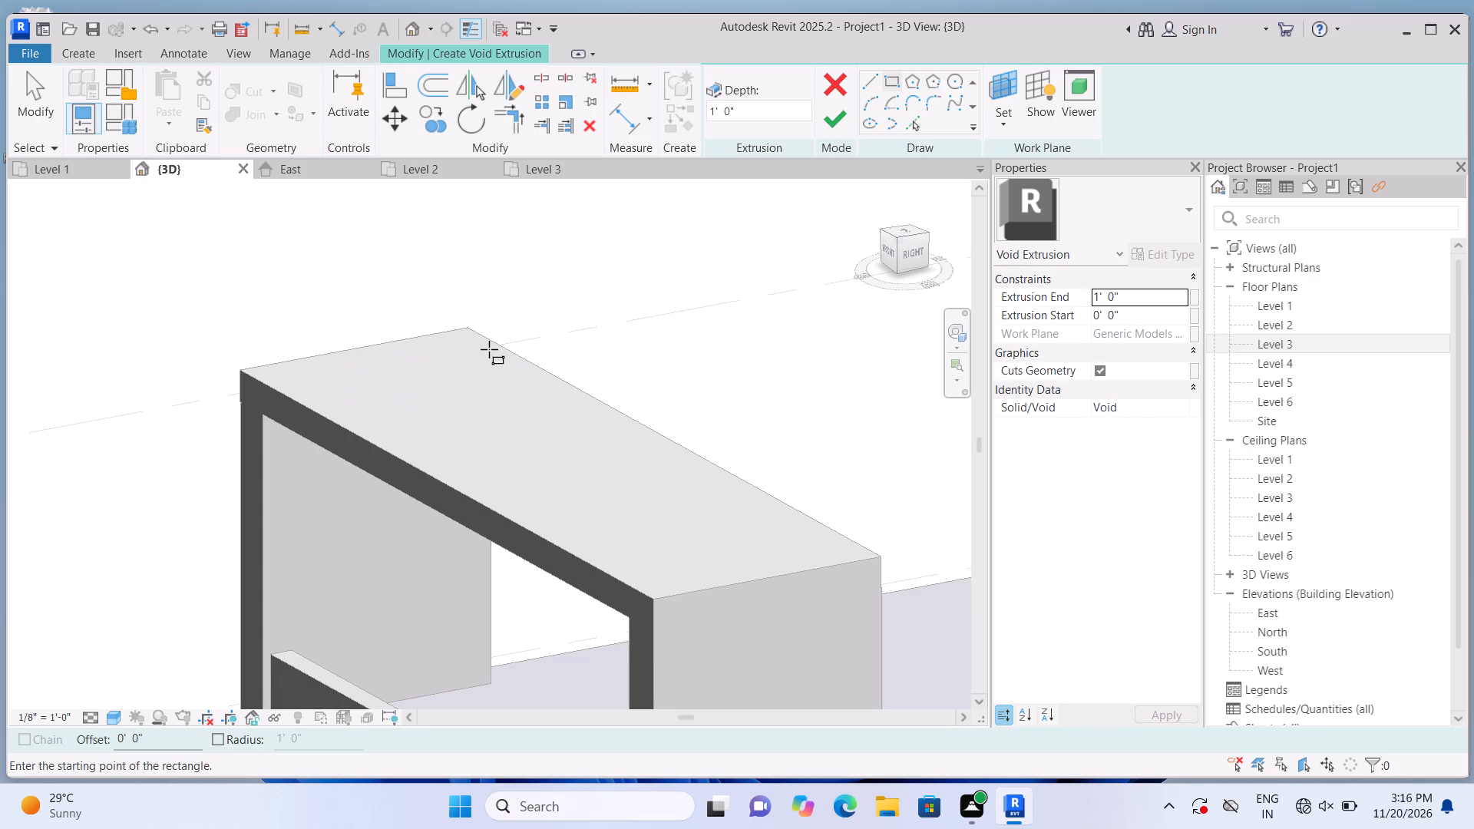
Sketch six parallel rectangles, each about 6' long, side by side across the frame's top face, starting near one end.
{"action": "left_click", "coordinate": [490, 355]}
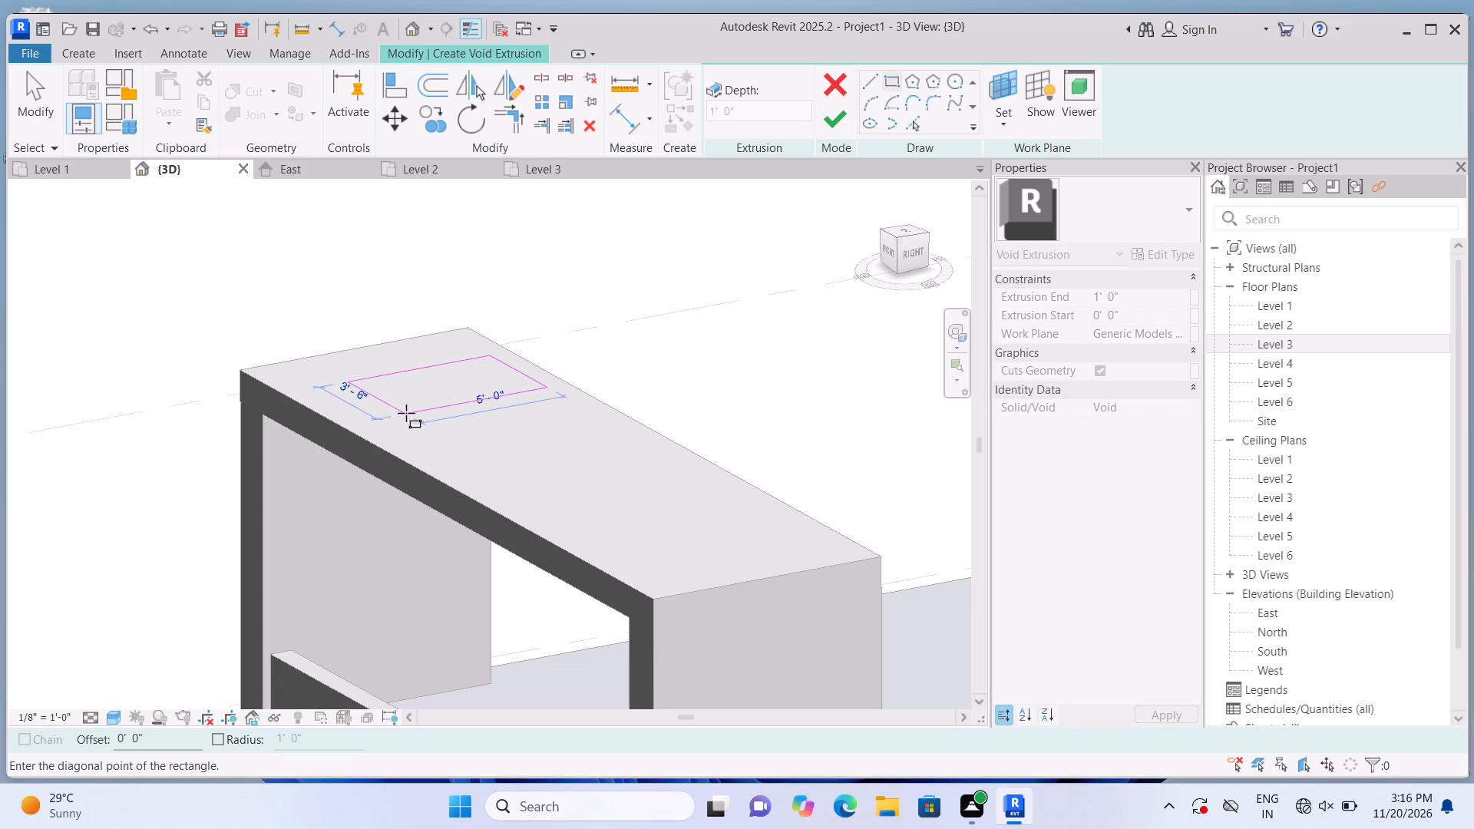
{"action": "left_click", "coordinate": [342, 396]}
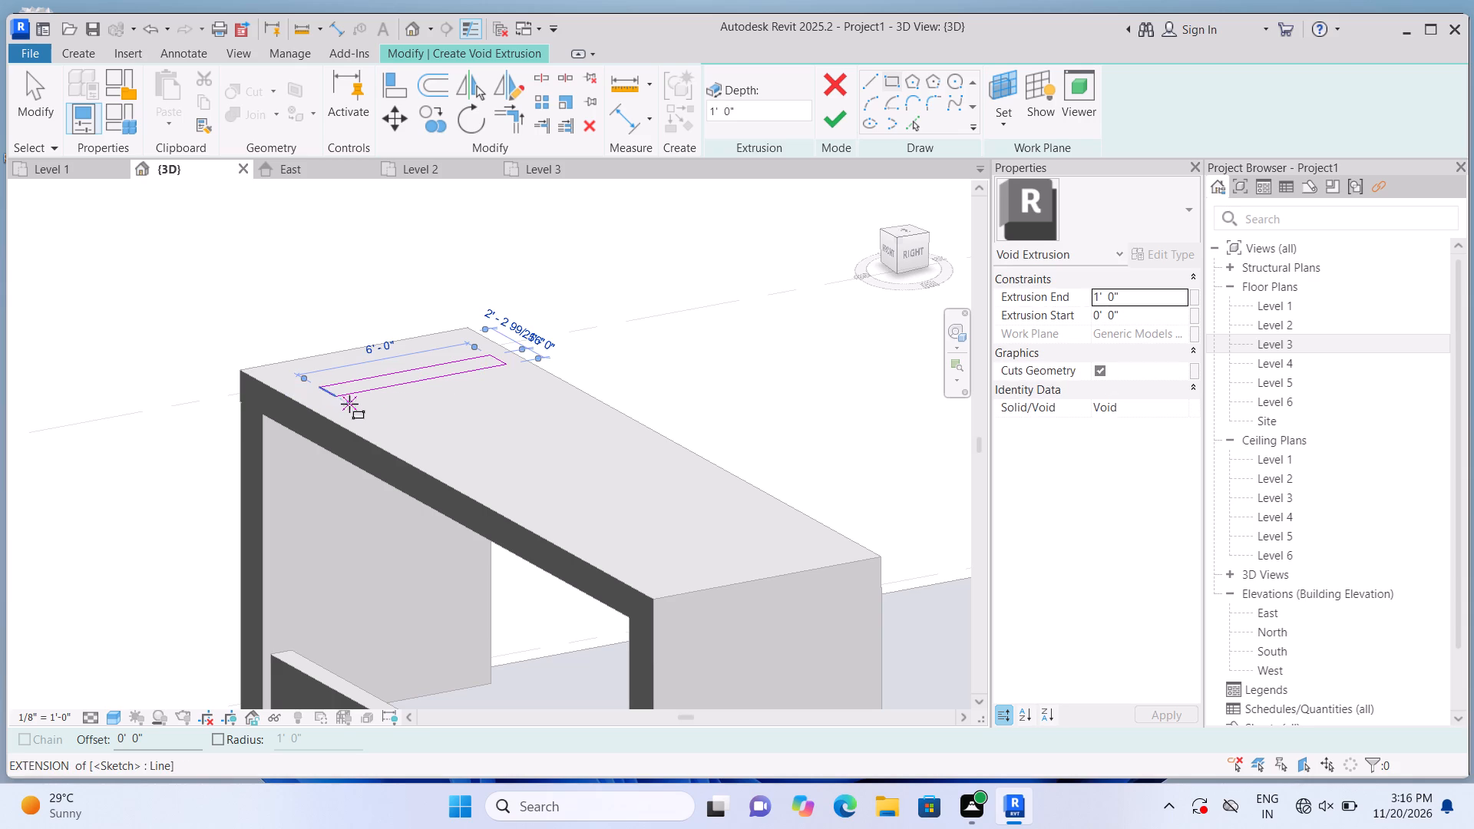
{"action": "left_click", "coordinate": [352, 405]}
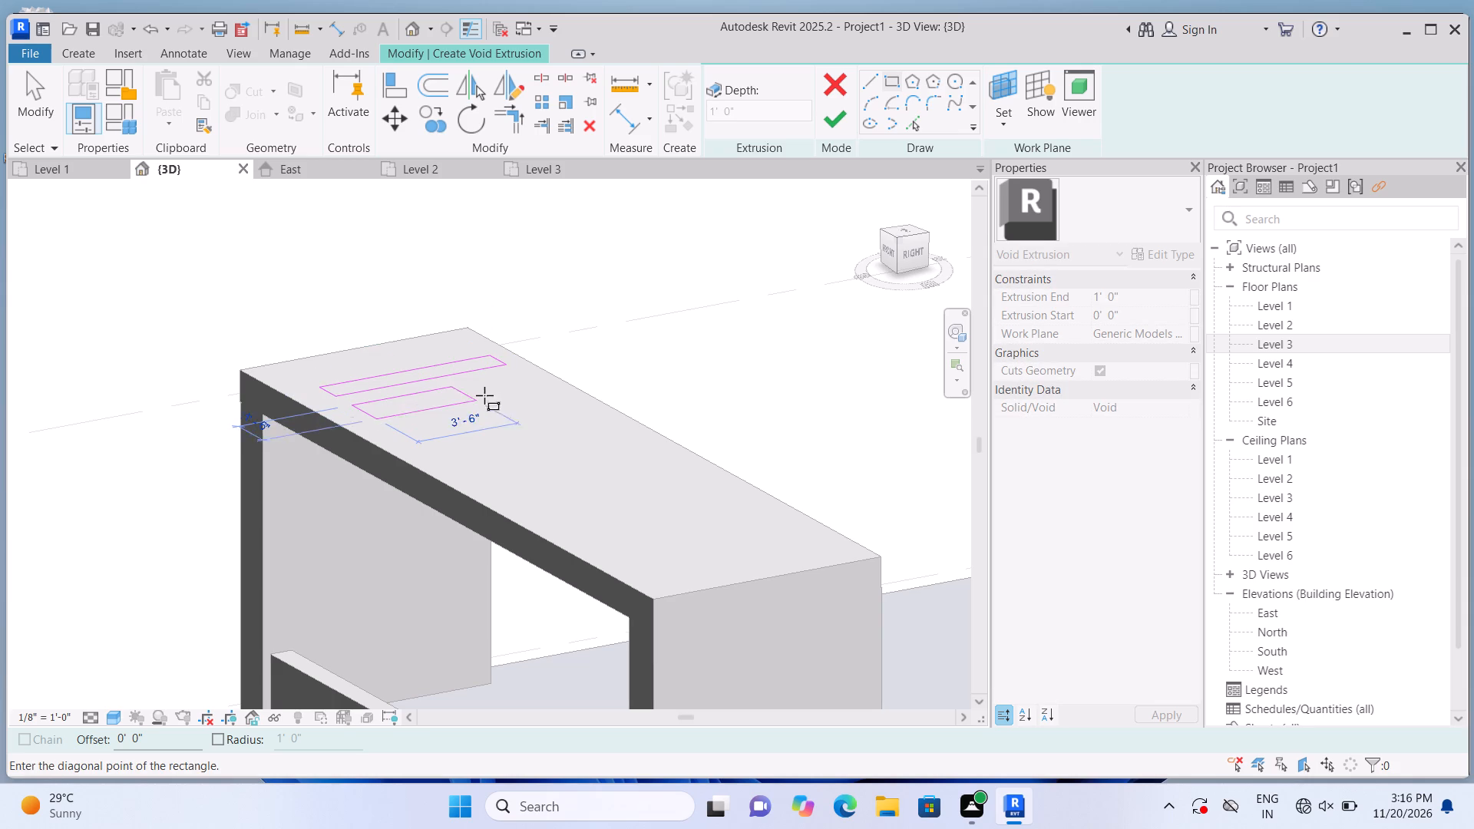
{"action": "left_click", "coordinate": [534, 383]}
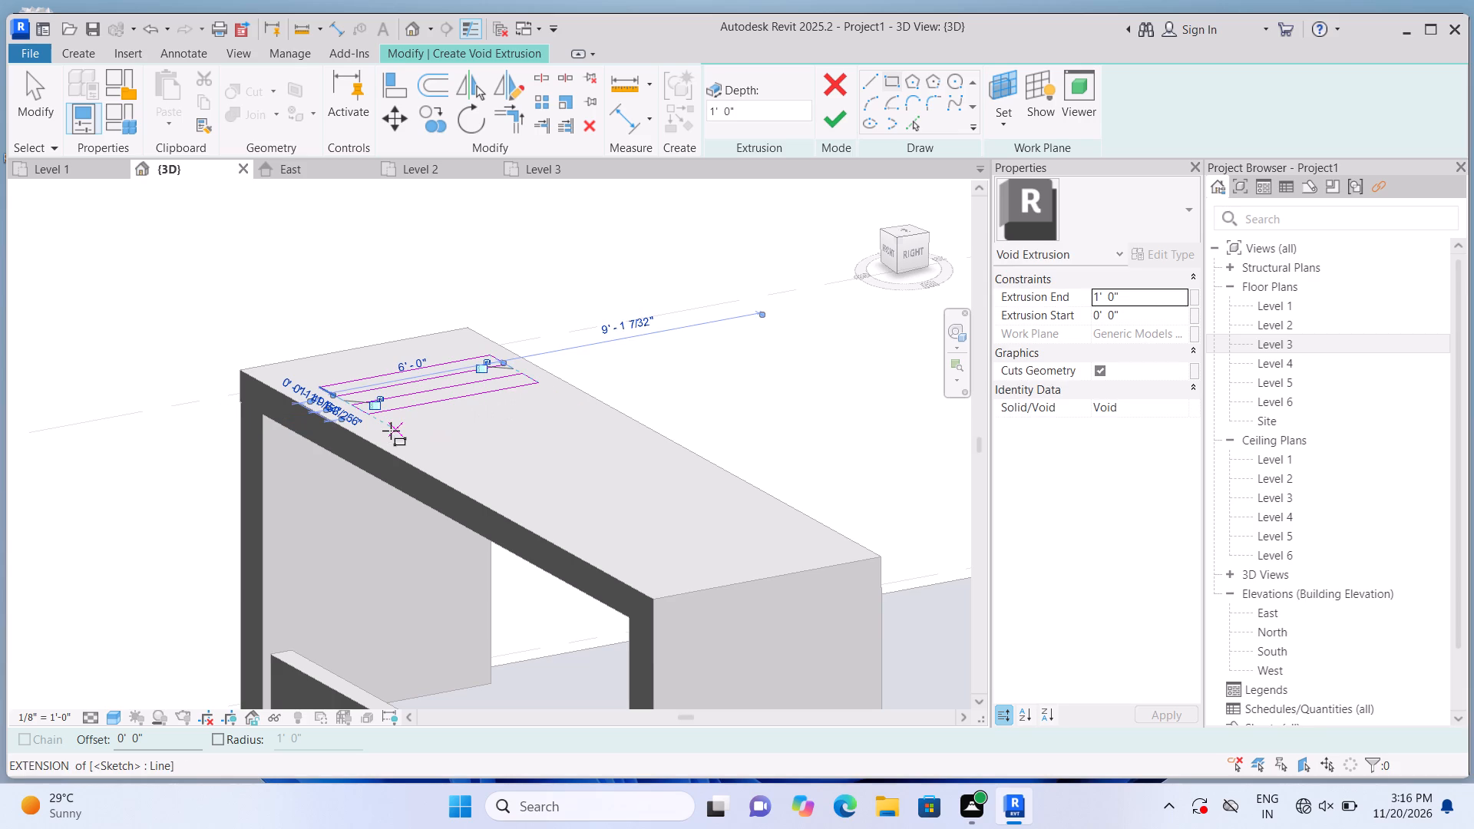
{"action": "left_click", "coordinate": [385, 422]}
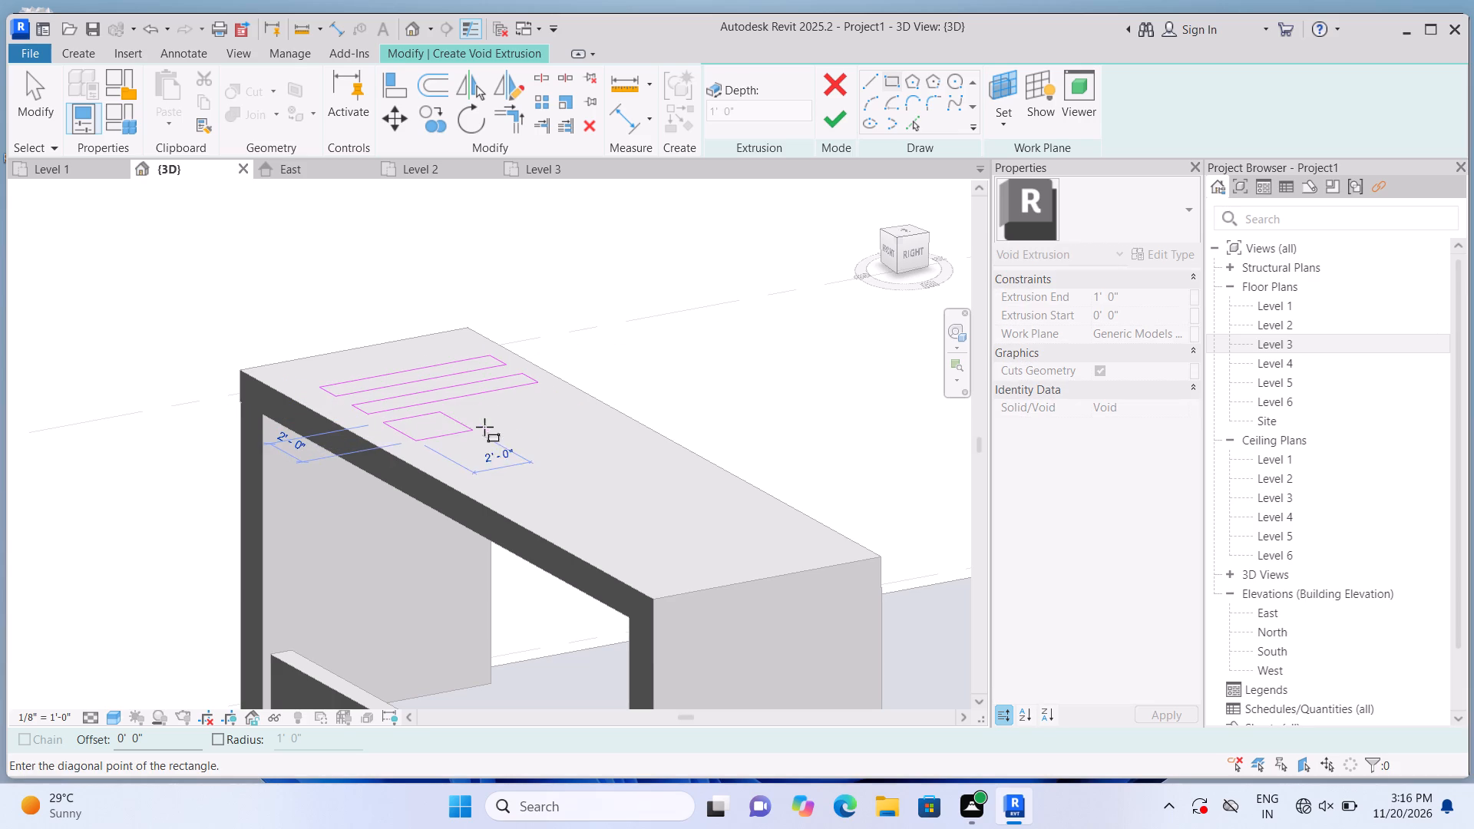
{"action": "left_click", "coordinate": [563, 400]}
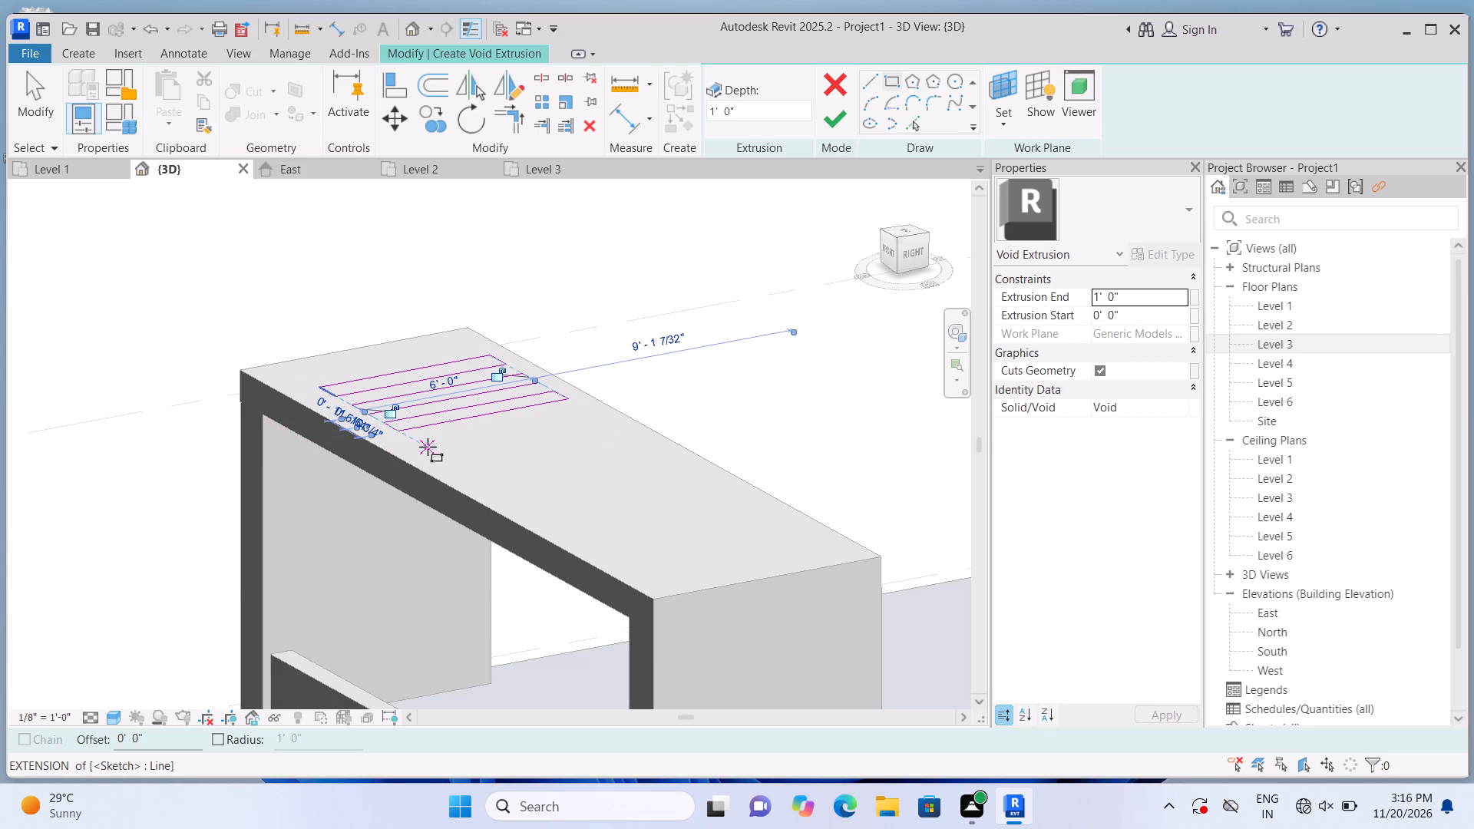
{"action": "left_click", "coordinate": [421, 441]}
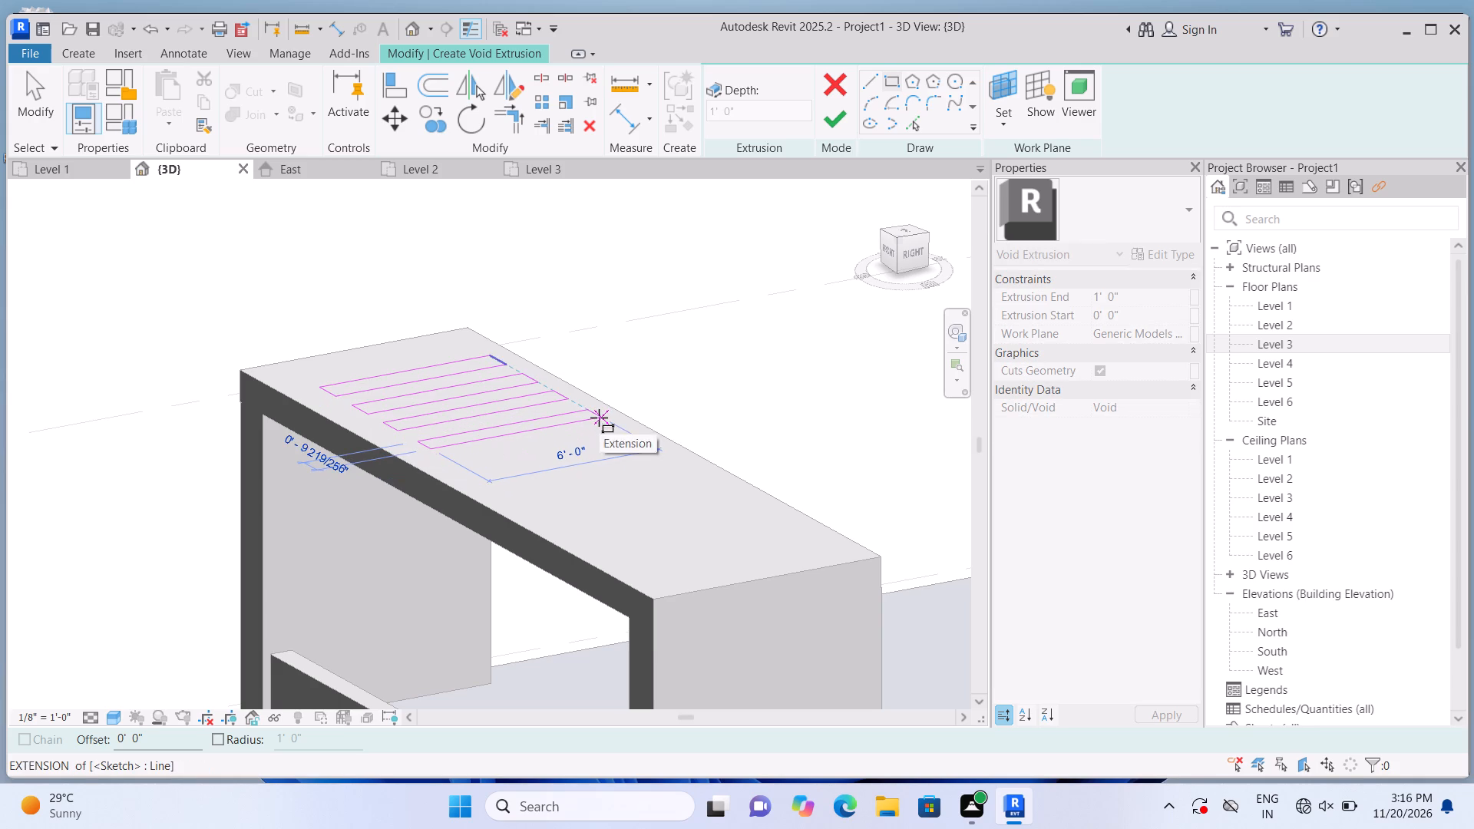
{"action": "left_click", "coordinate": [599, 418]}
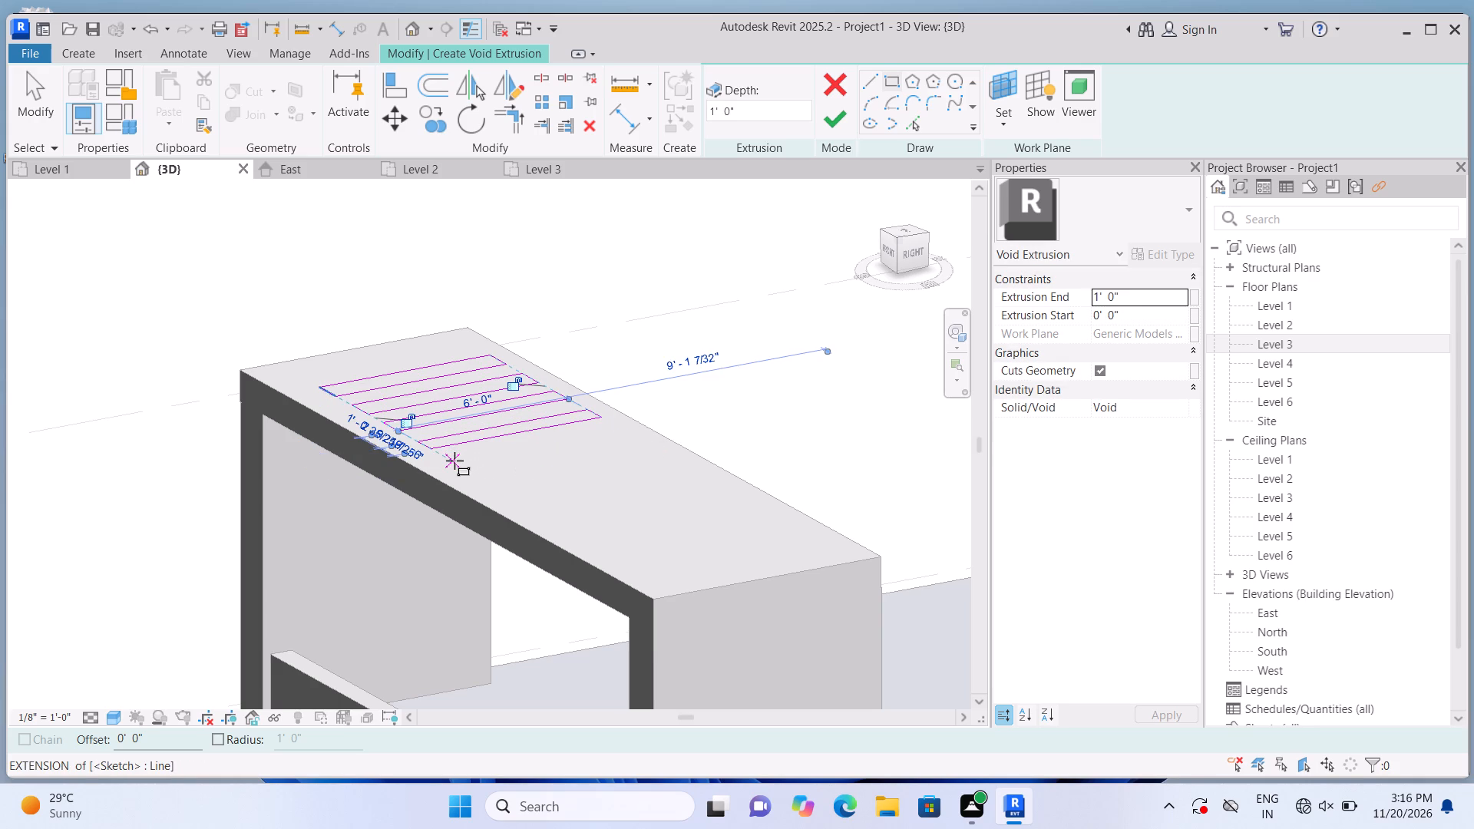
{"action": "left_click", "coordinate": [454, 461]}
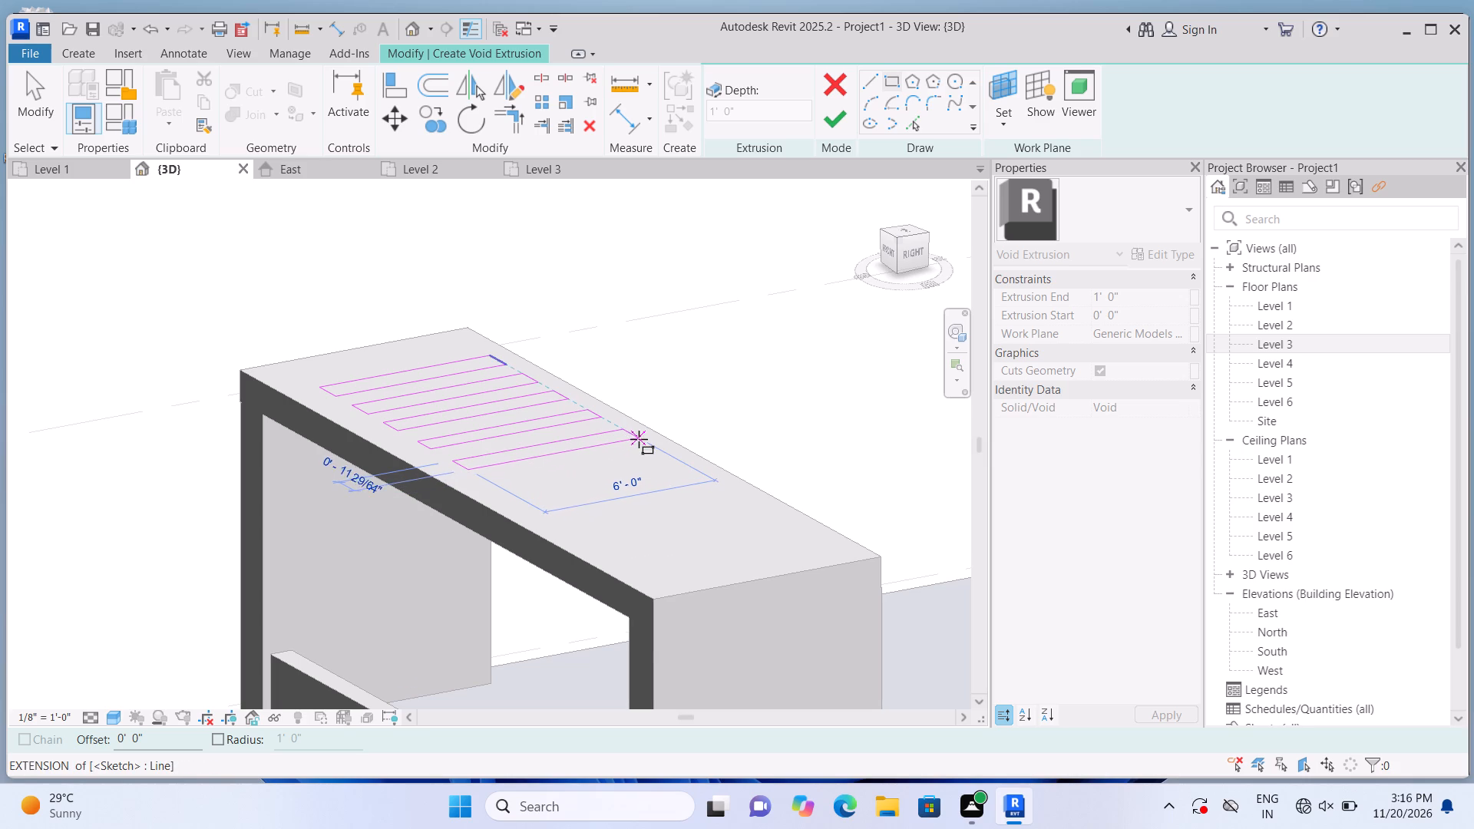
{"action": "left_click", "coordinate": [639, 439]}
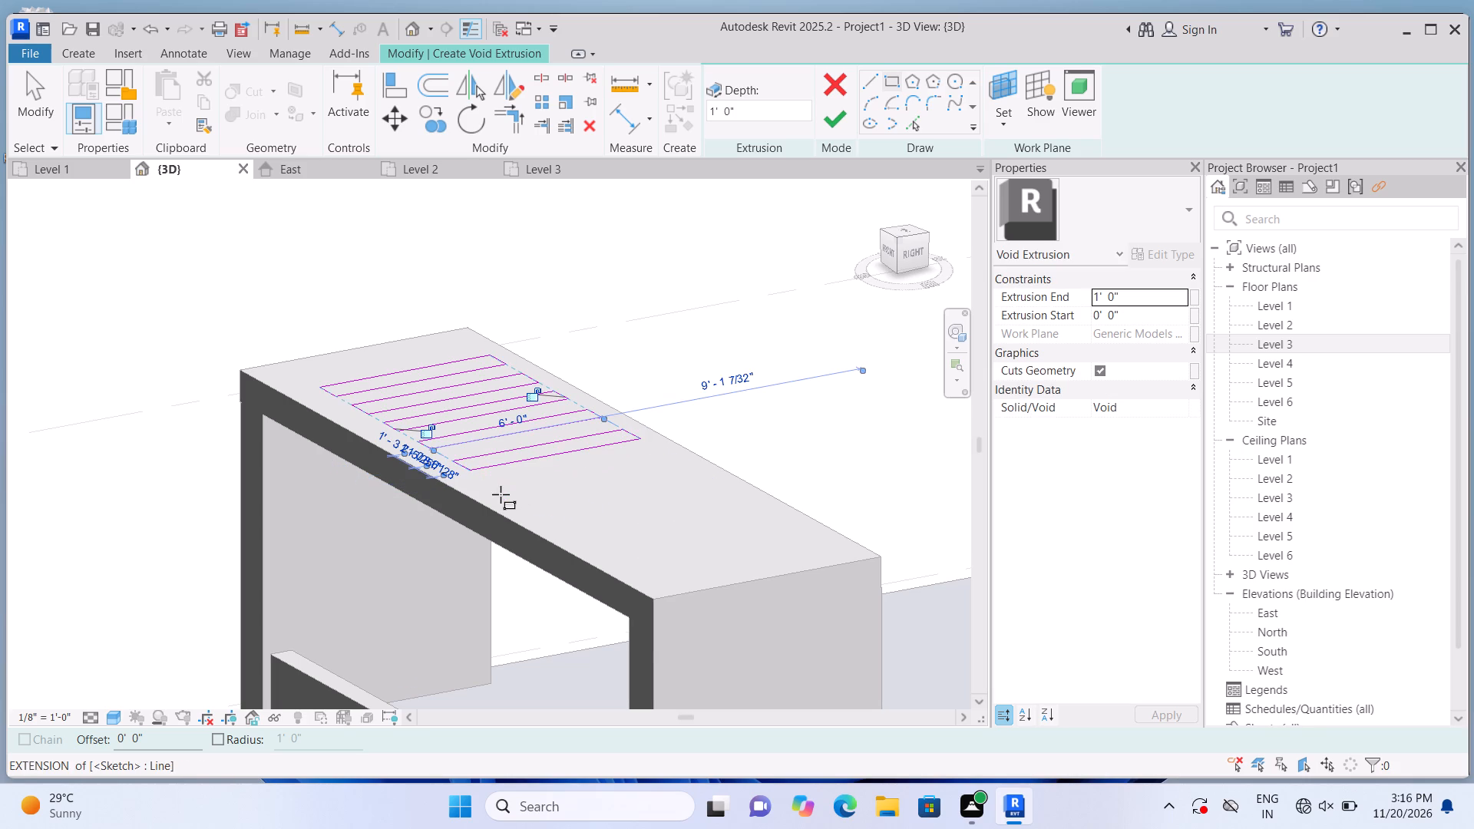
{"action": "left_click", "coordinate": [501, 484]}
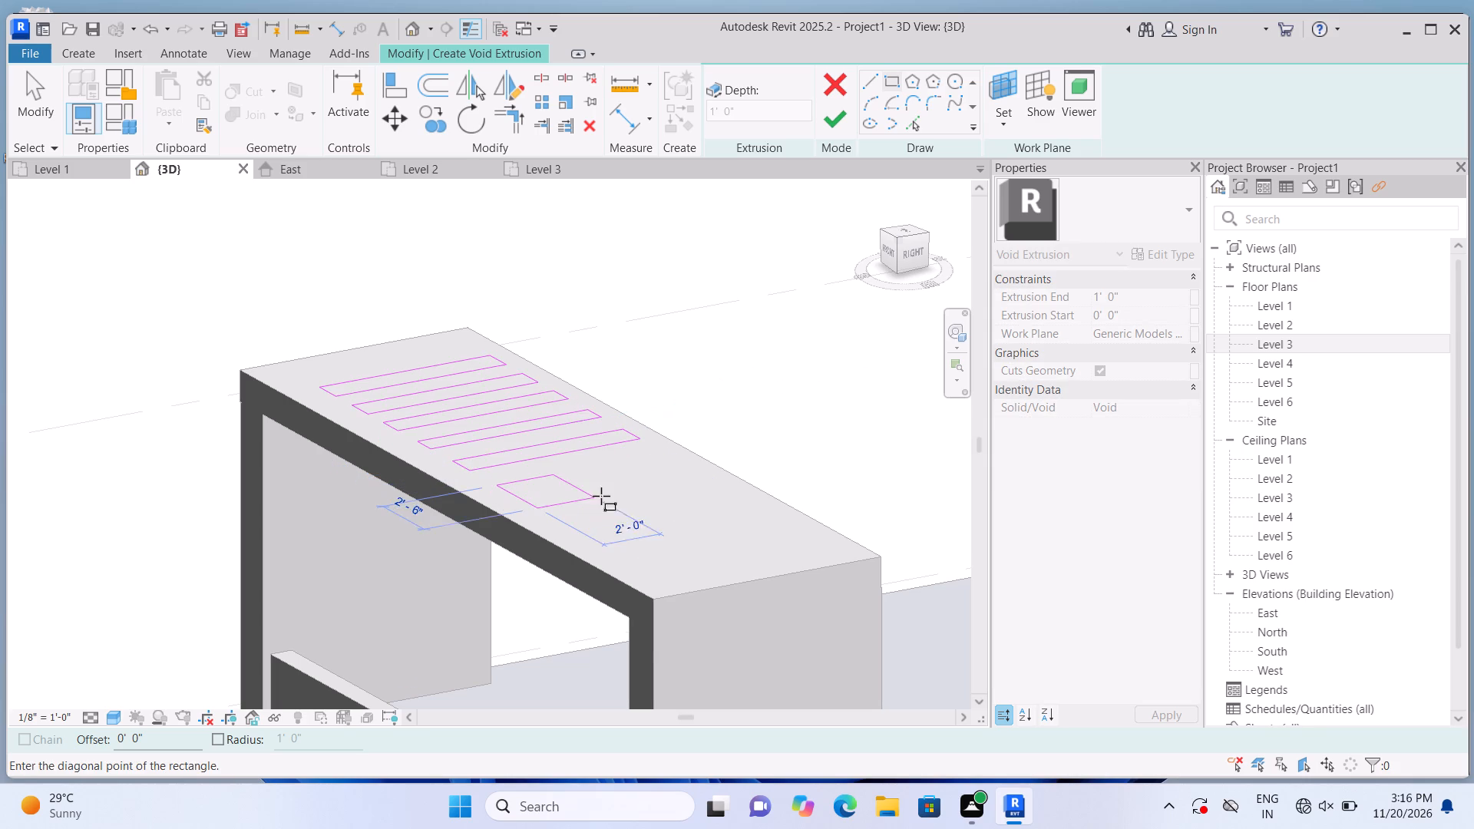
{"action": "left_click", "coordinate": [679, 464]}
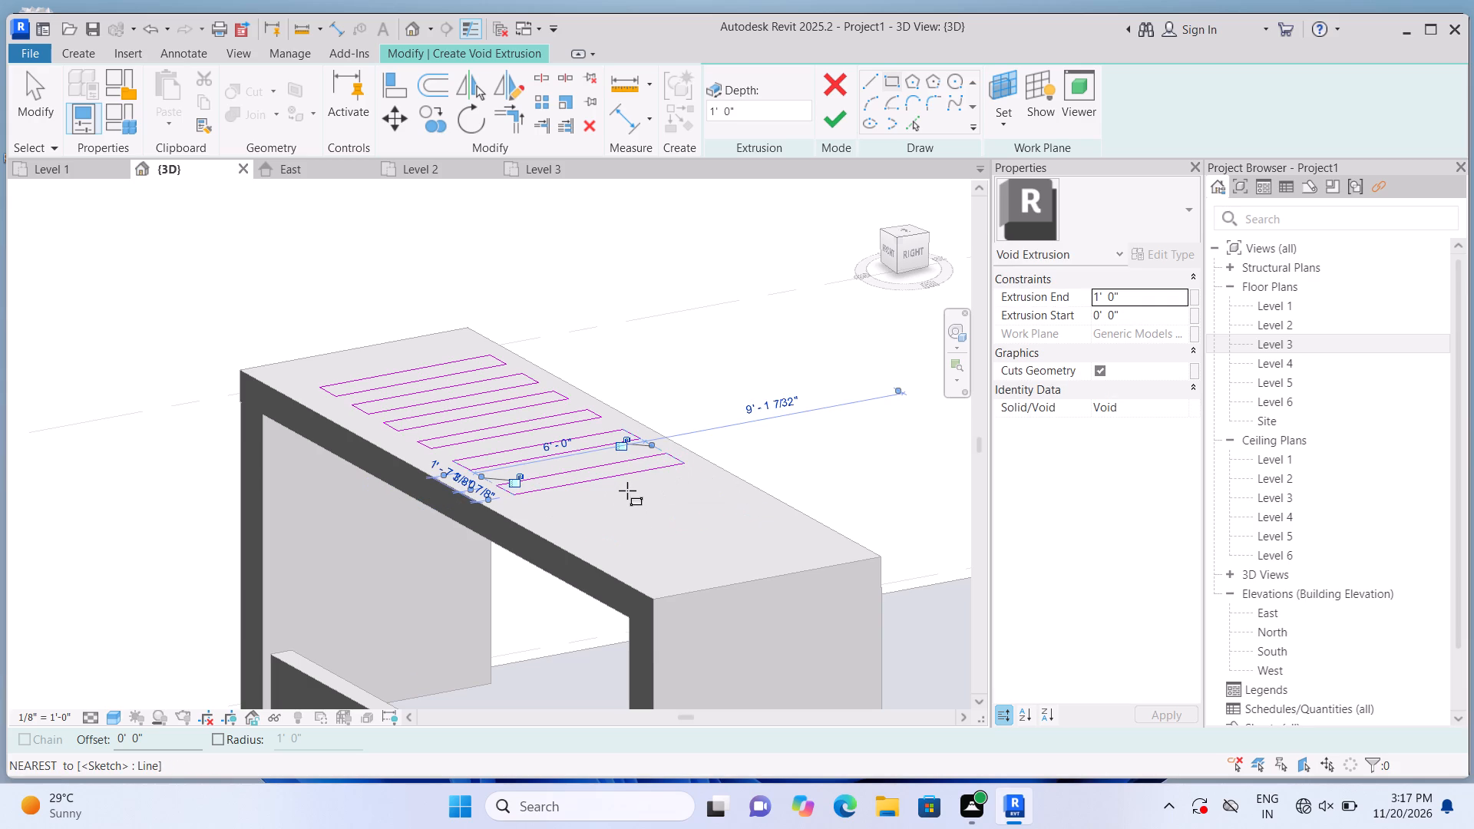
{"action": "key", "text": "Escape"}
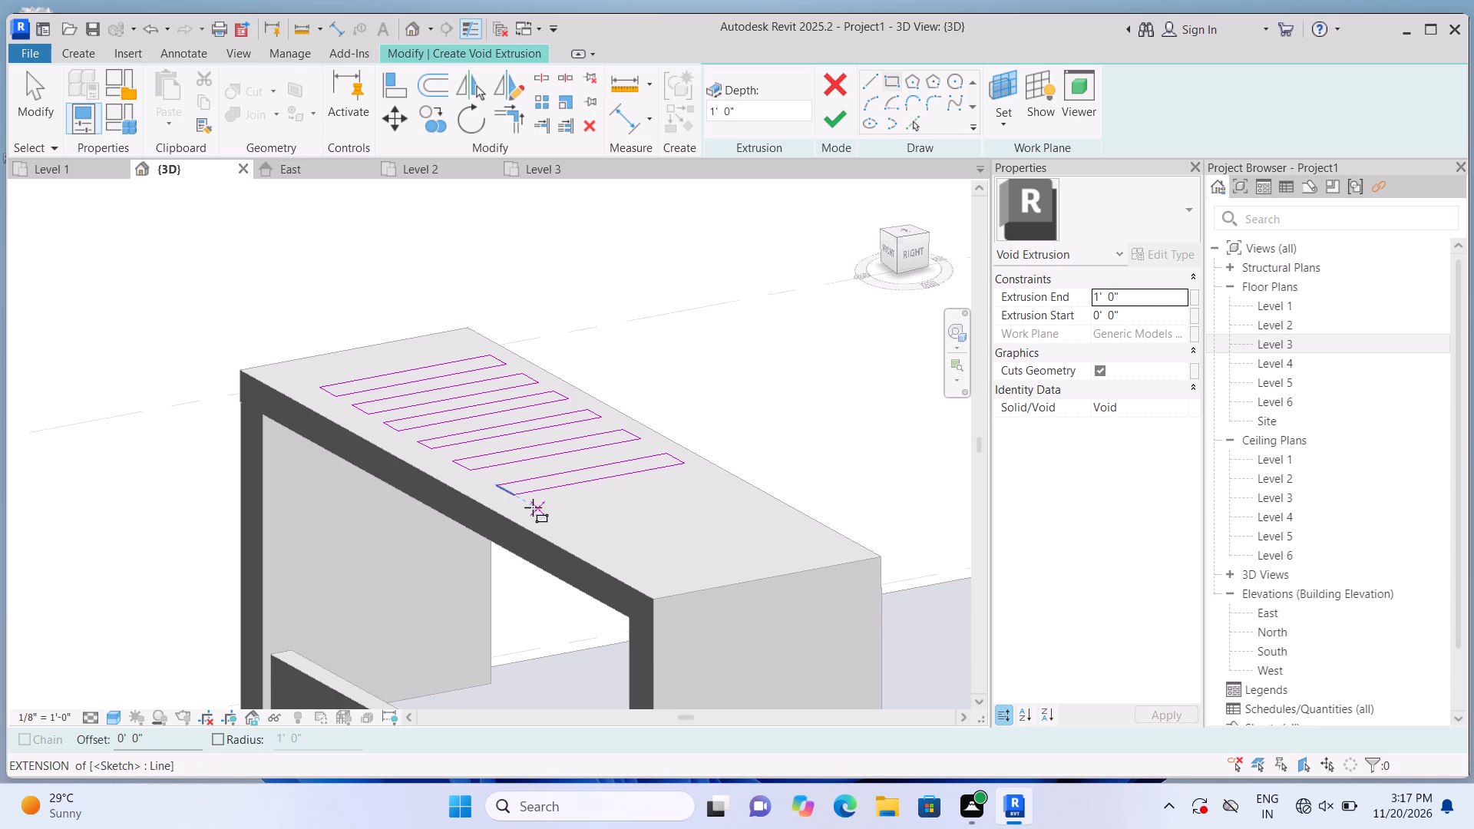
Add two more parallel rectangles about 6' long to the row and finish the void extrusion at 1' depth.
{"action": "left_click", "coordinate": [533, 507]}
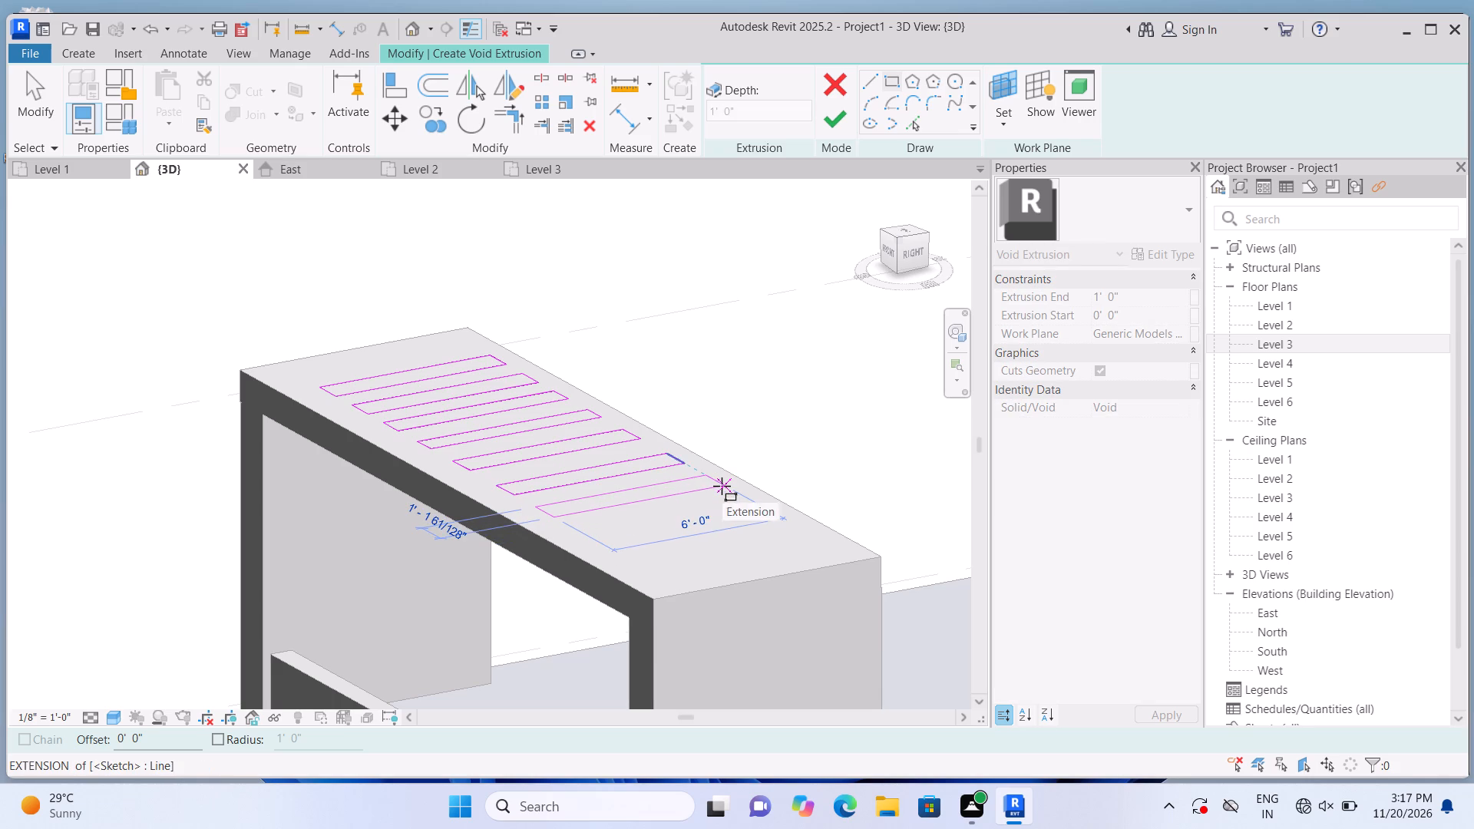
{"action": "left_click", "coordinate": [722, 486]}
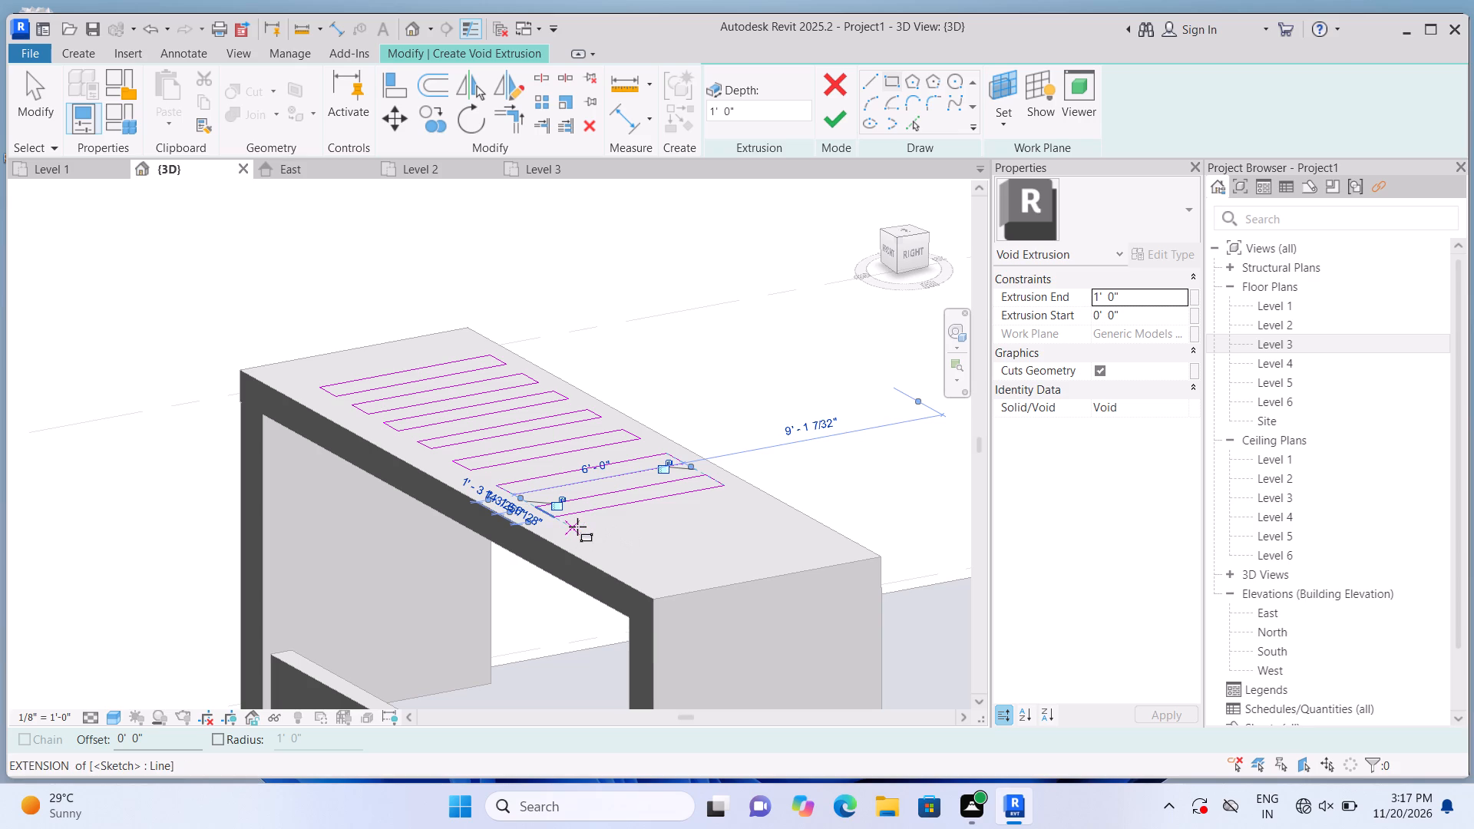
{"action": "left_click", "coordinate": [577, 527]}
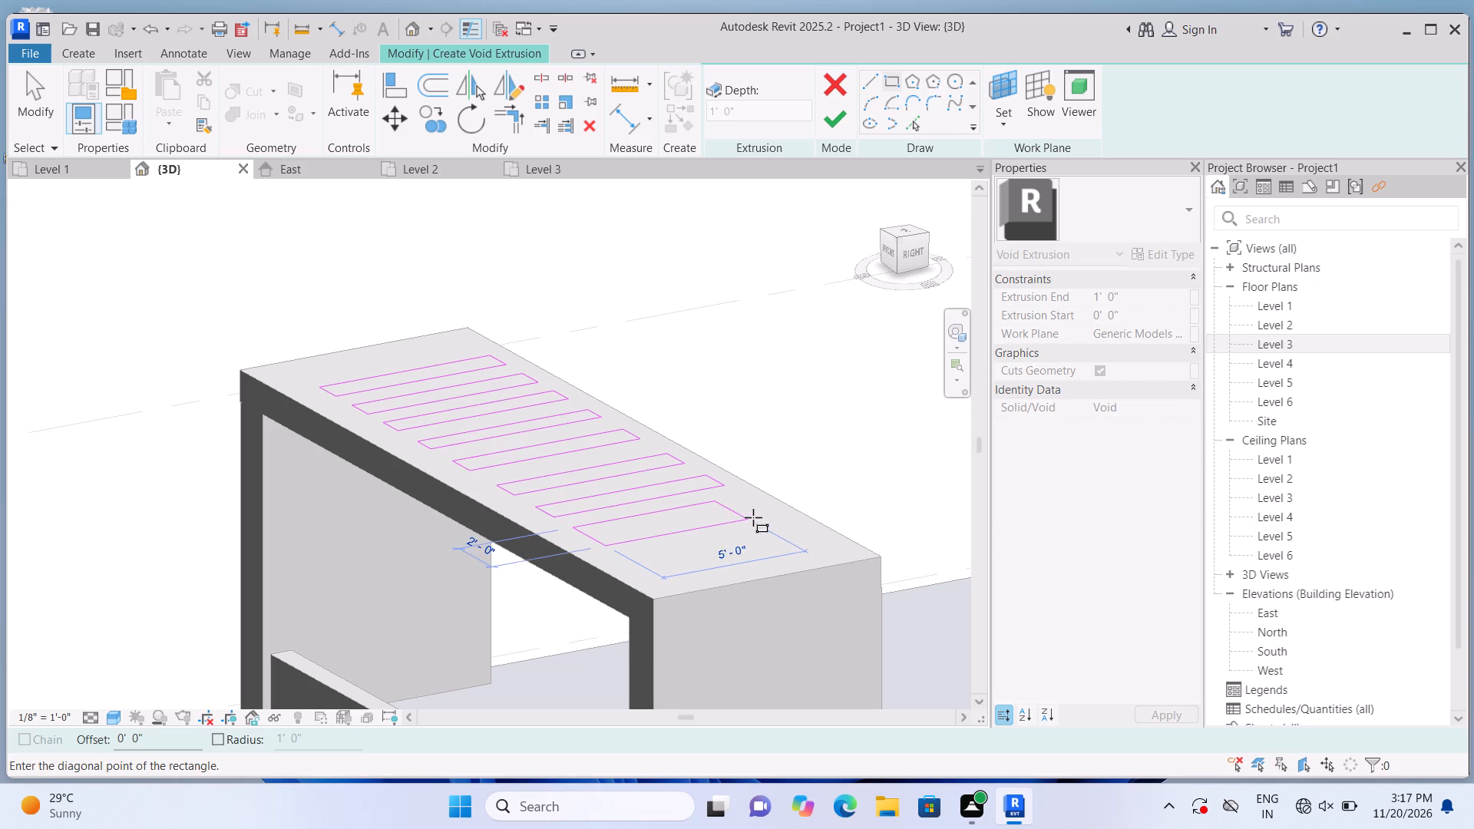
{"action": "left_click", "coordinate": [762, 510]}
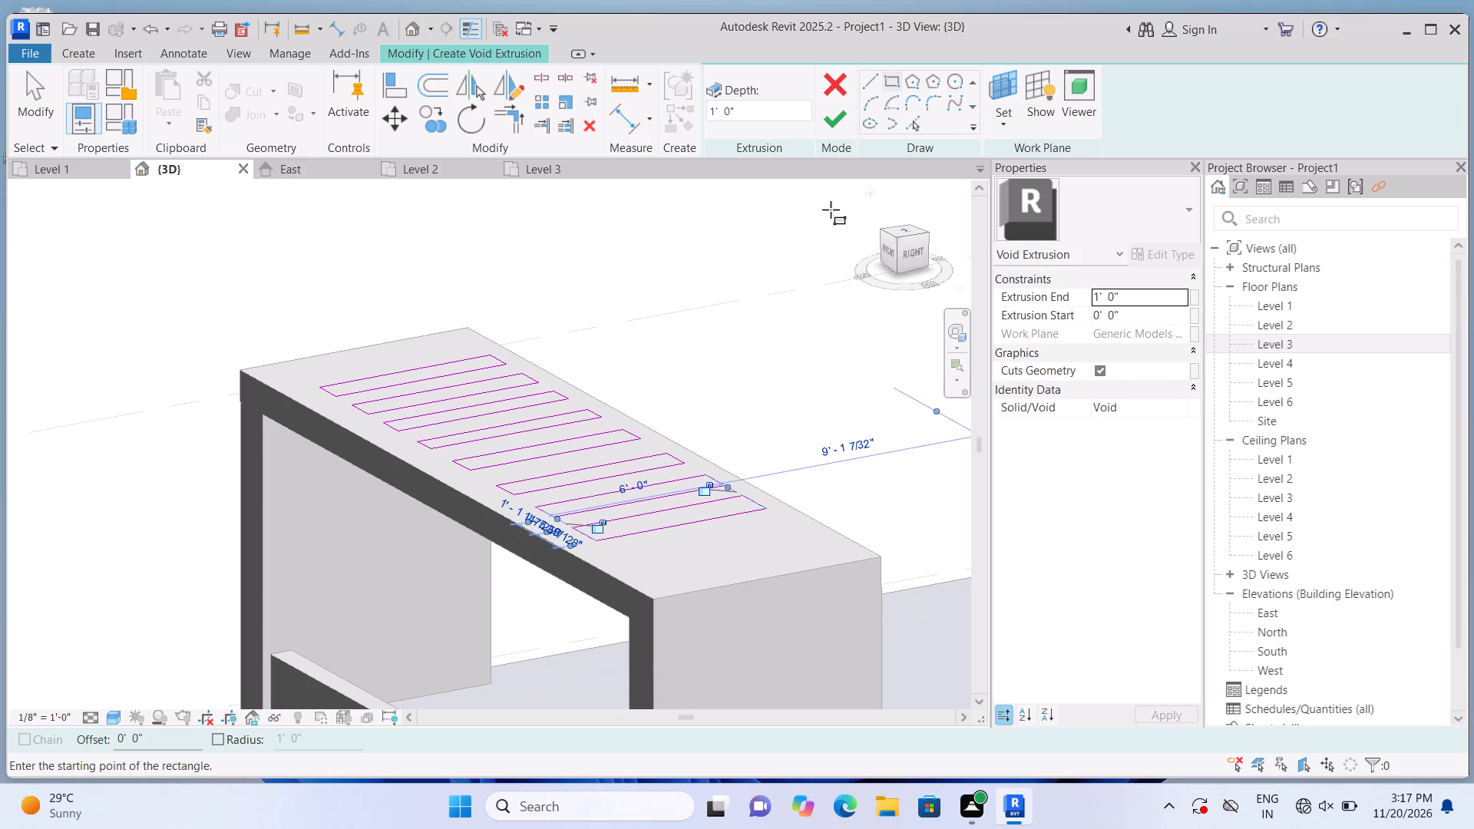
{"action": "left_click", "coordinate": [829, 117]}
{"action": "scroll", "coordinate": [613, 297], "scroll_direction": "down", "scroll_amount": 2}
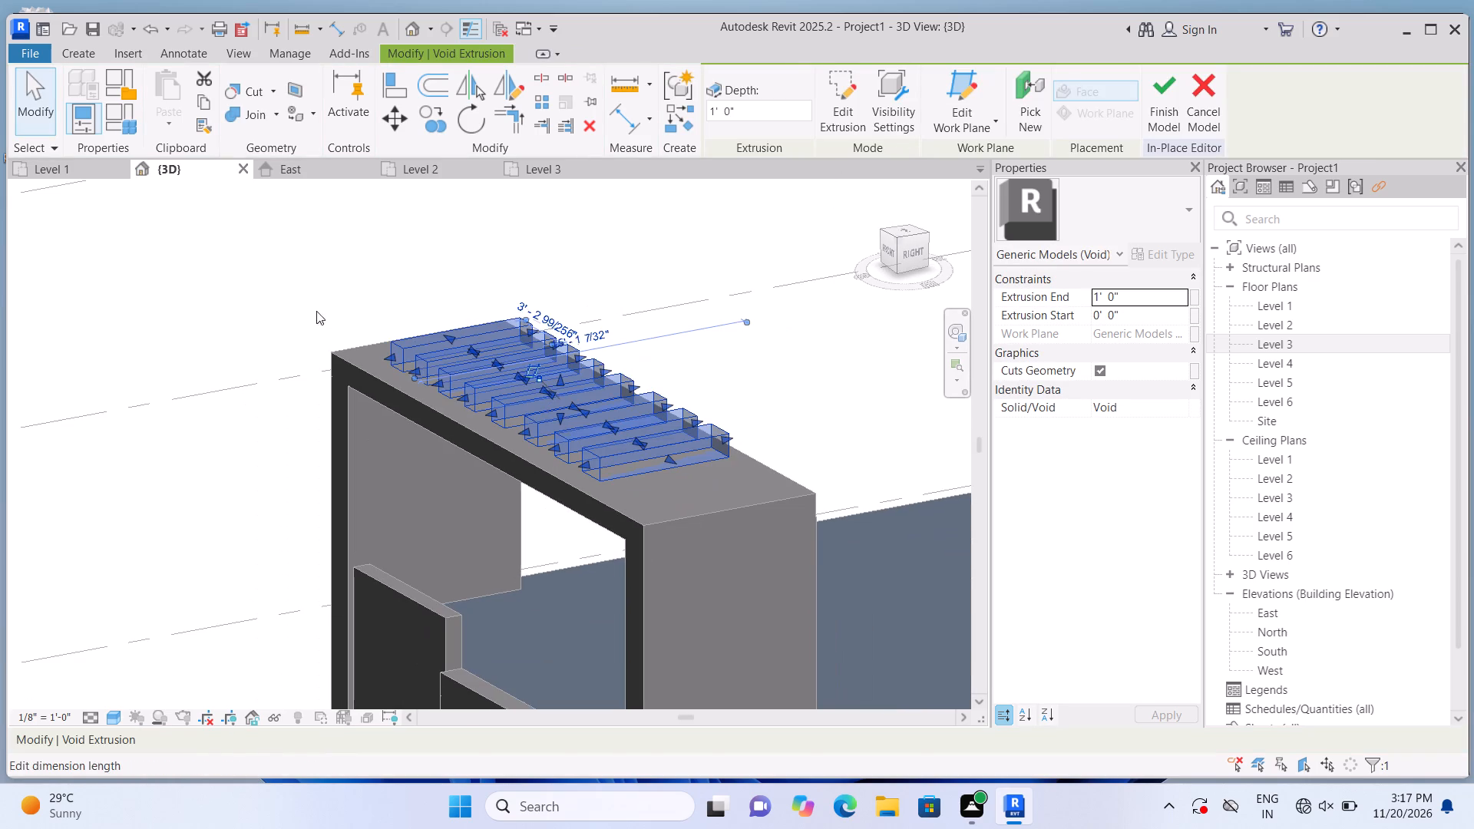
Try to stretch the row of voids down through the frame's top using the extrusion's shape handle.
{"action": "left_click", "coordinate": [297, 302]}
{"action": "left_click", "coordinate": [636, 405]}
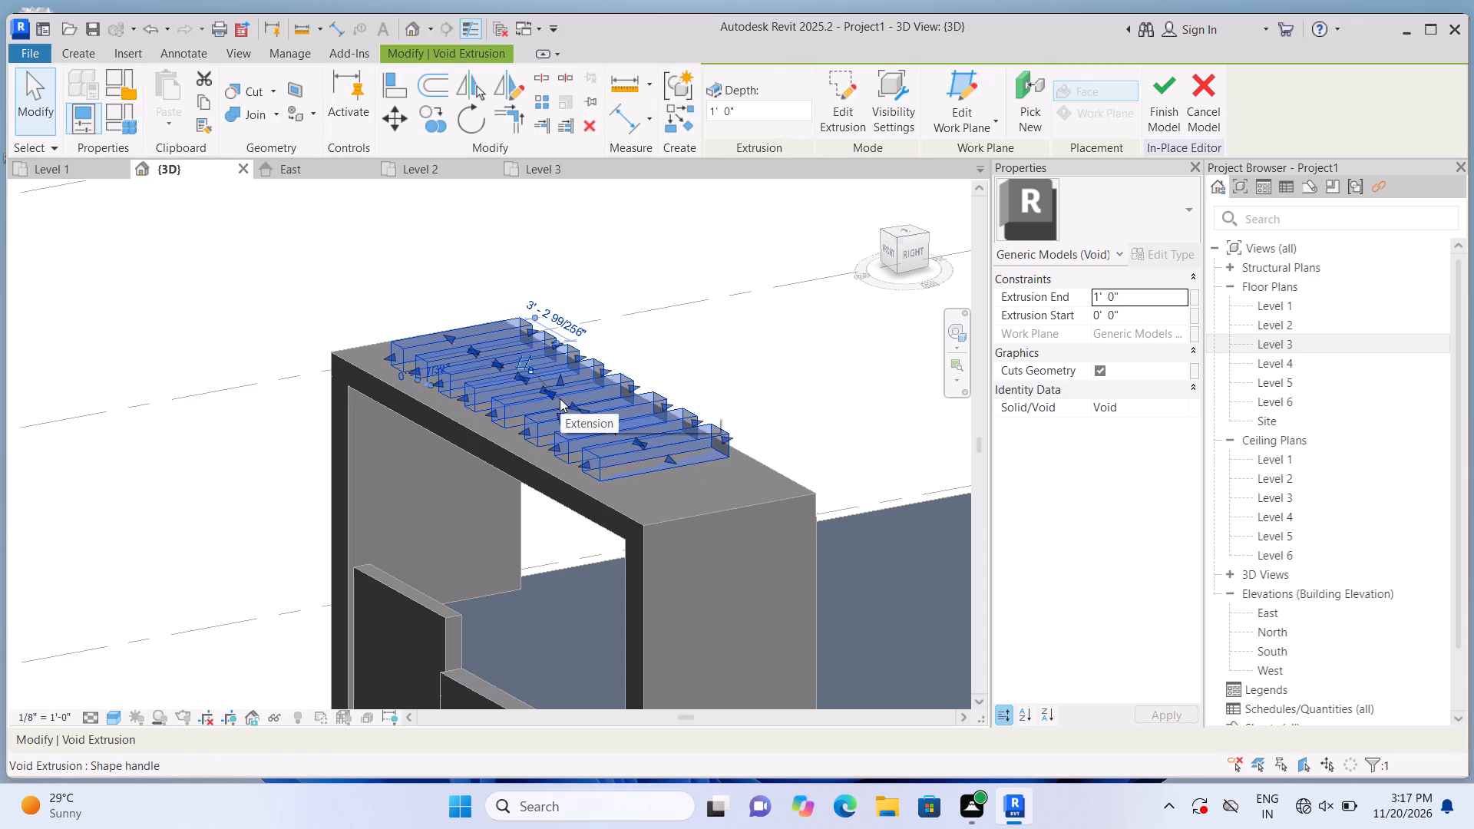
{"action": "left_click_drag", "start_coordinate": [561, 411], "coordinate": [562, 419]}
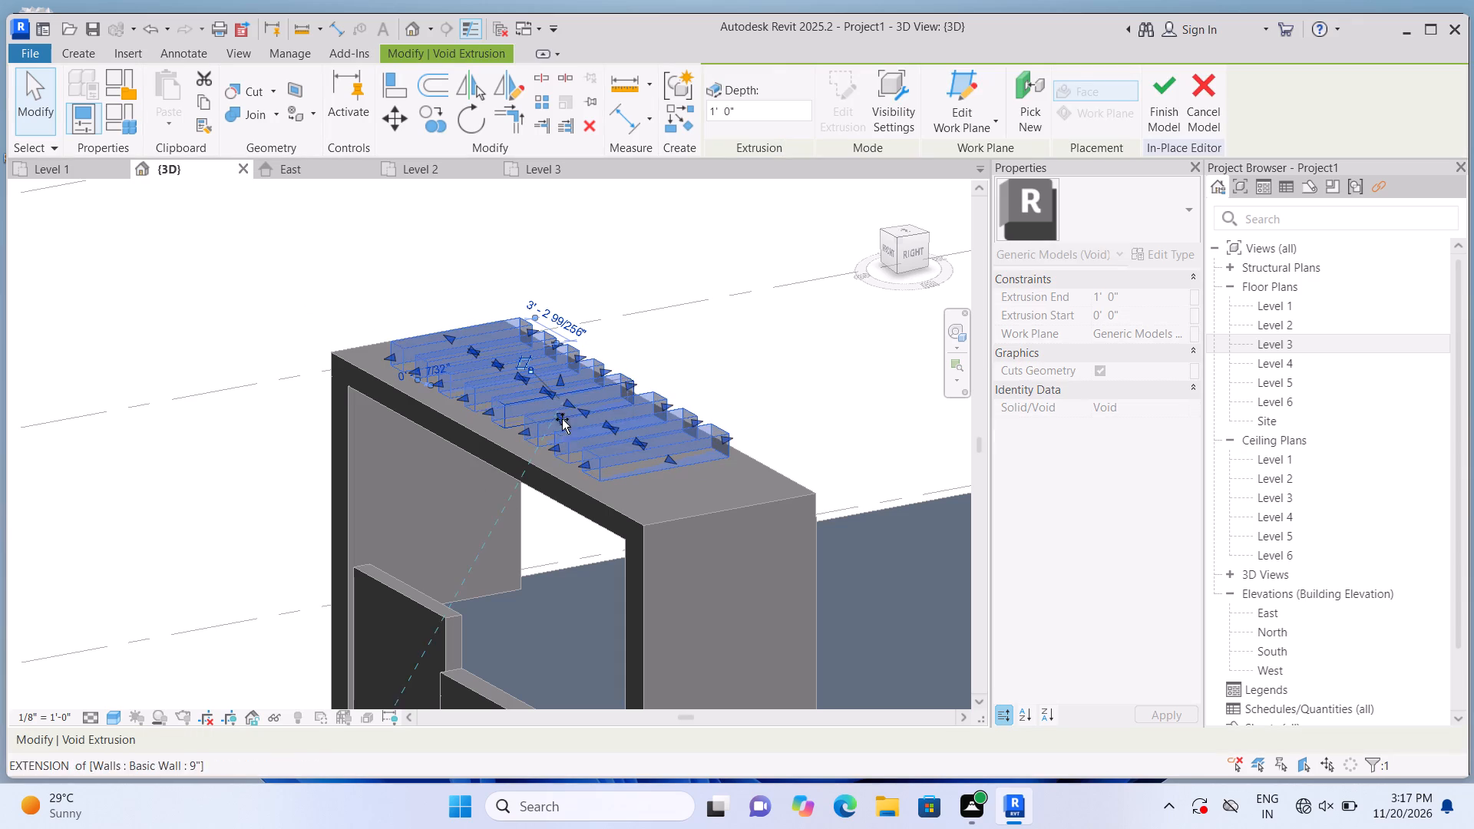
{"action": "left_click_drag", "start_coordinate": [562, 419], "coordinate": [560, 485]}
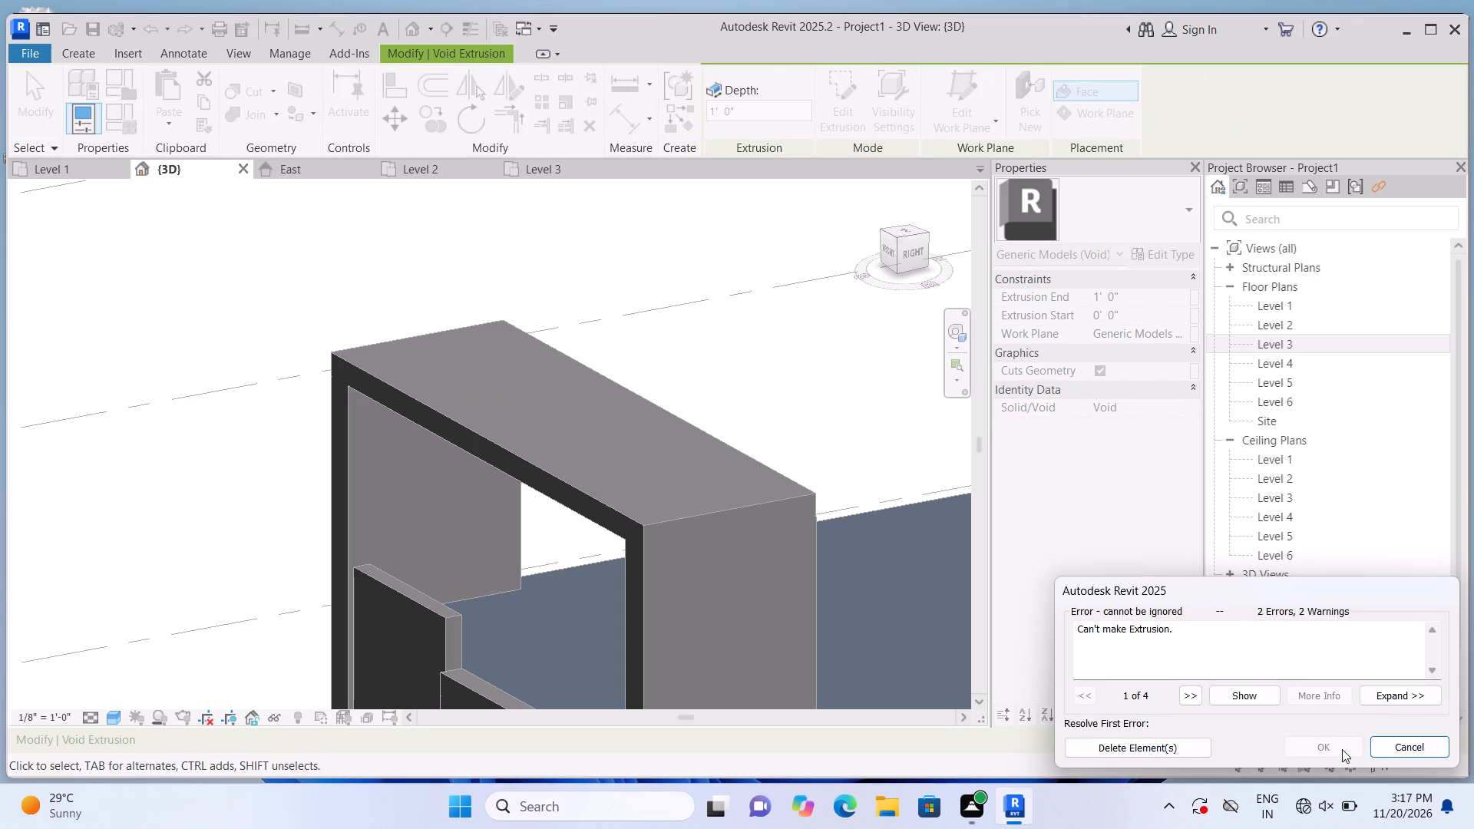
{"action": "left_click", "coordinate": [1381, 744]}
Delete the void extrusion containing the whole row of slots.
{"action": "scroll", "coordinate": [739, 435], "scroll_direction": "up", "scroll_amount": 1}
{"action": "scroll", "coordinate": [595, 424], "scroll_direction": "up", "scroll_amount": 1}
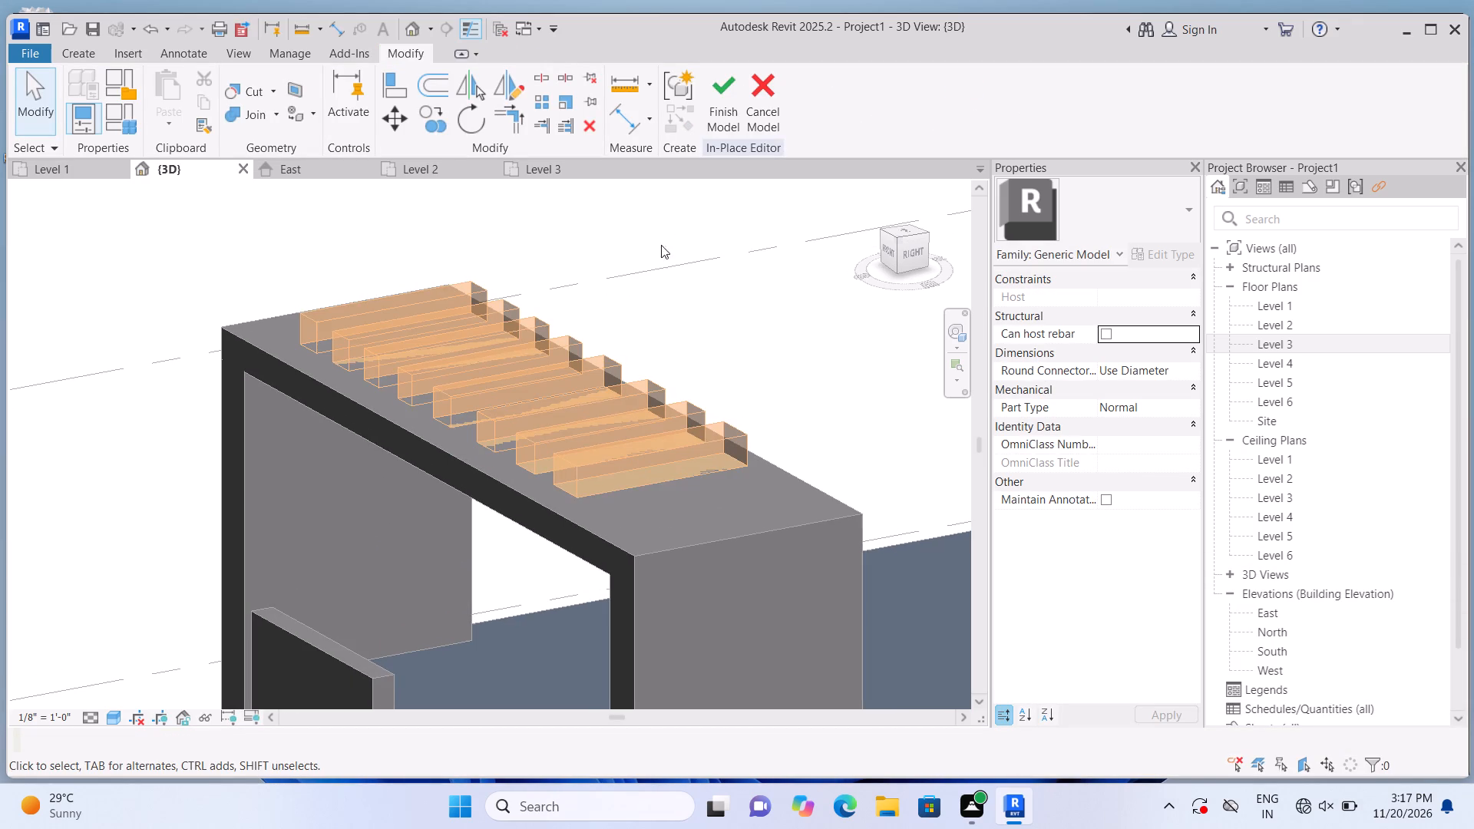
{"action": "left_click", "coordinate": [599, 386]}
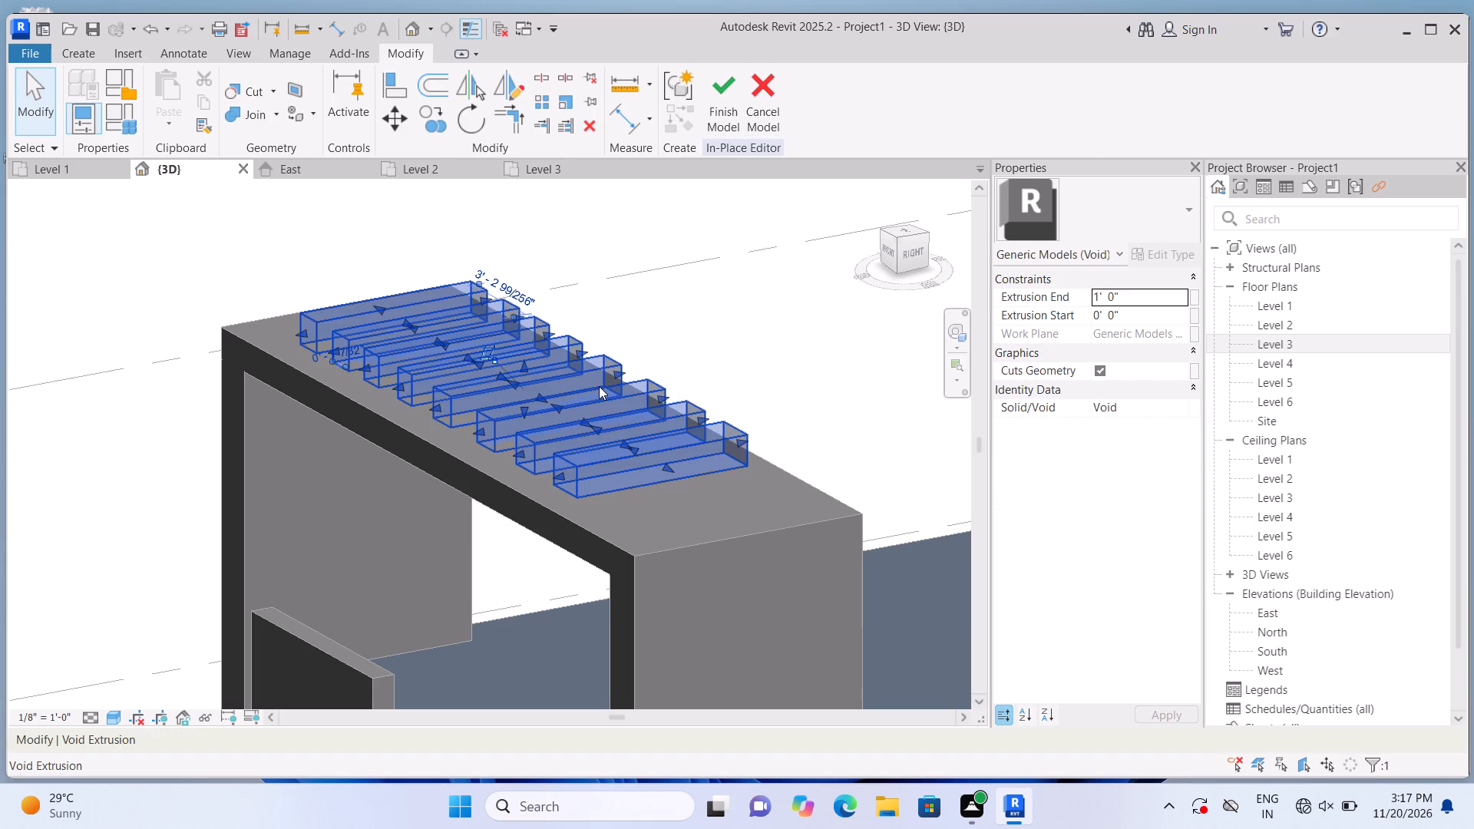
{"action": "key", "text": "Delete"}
Start a new void extrusion with the rooftop frame's top face picked as its work plane.
{"action": "scroll", "coordinate": [604, 401], "scroll_direction": "down", "scroll_amount": 10}
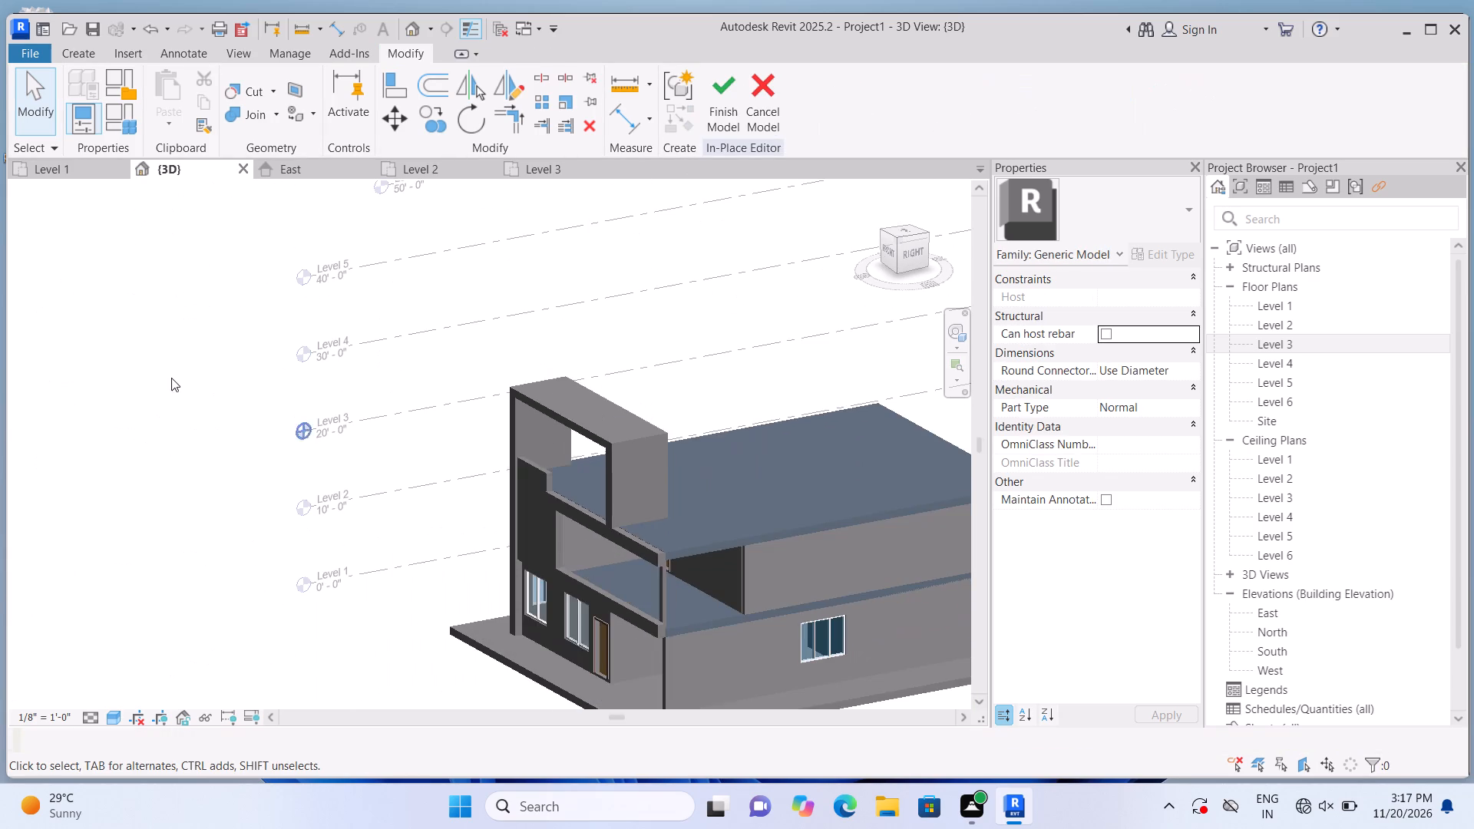
{"action": "middle_click_drag", "start_coordinate": [184, 367], "coordinate": [569, 522], "text": "shift"}
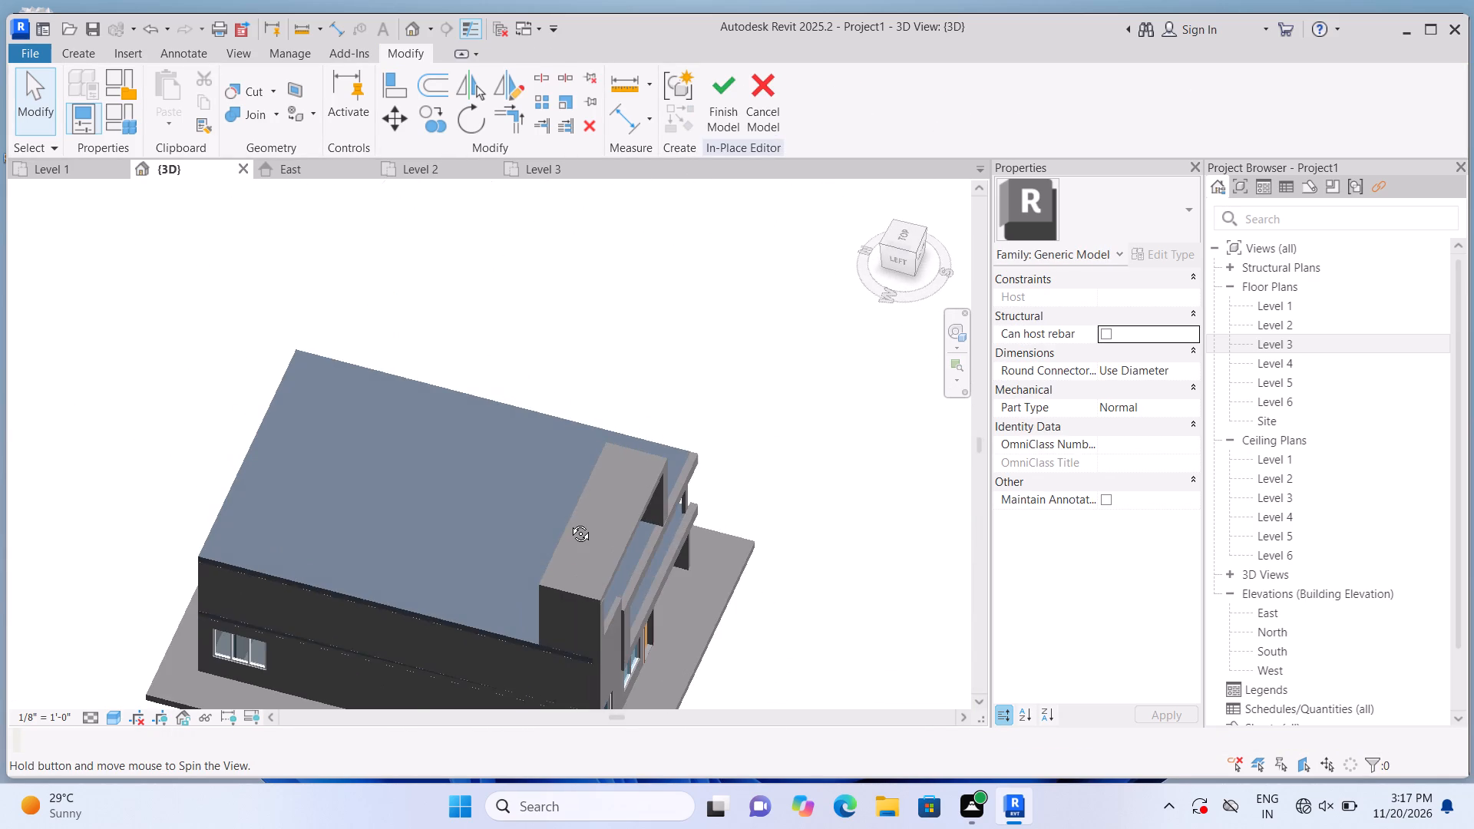
{"action": "middle_click_drag", "start_coordinate": [569, 522], "coordinate": [488, 388], "text": "shift"}
{"action": "scroll", "coordinate": [488, 388], "scroll_direction": "up", "scroll_amount": 1}
{"action": "middle_click_drag", "start_coordinate": [479, 388], "coordinate": [491, 481]}
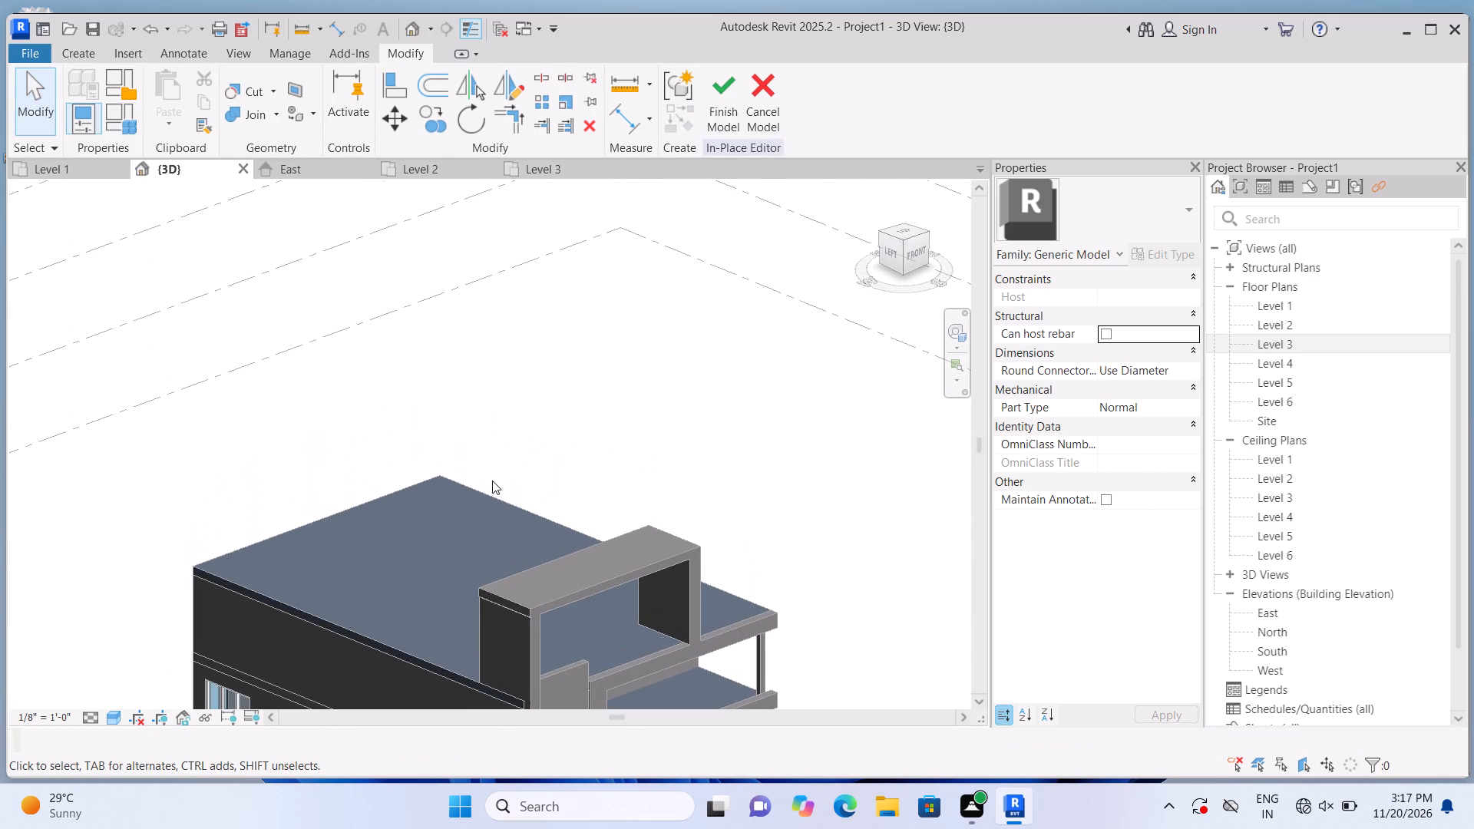
{"action": "left_click", "coordinate": [71, 51]}
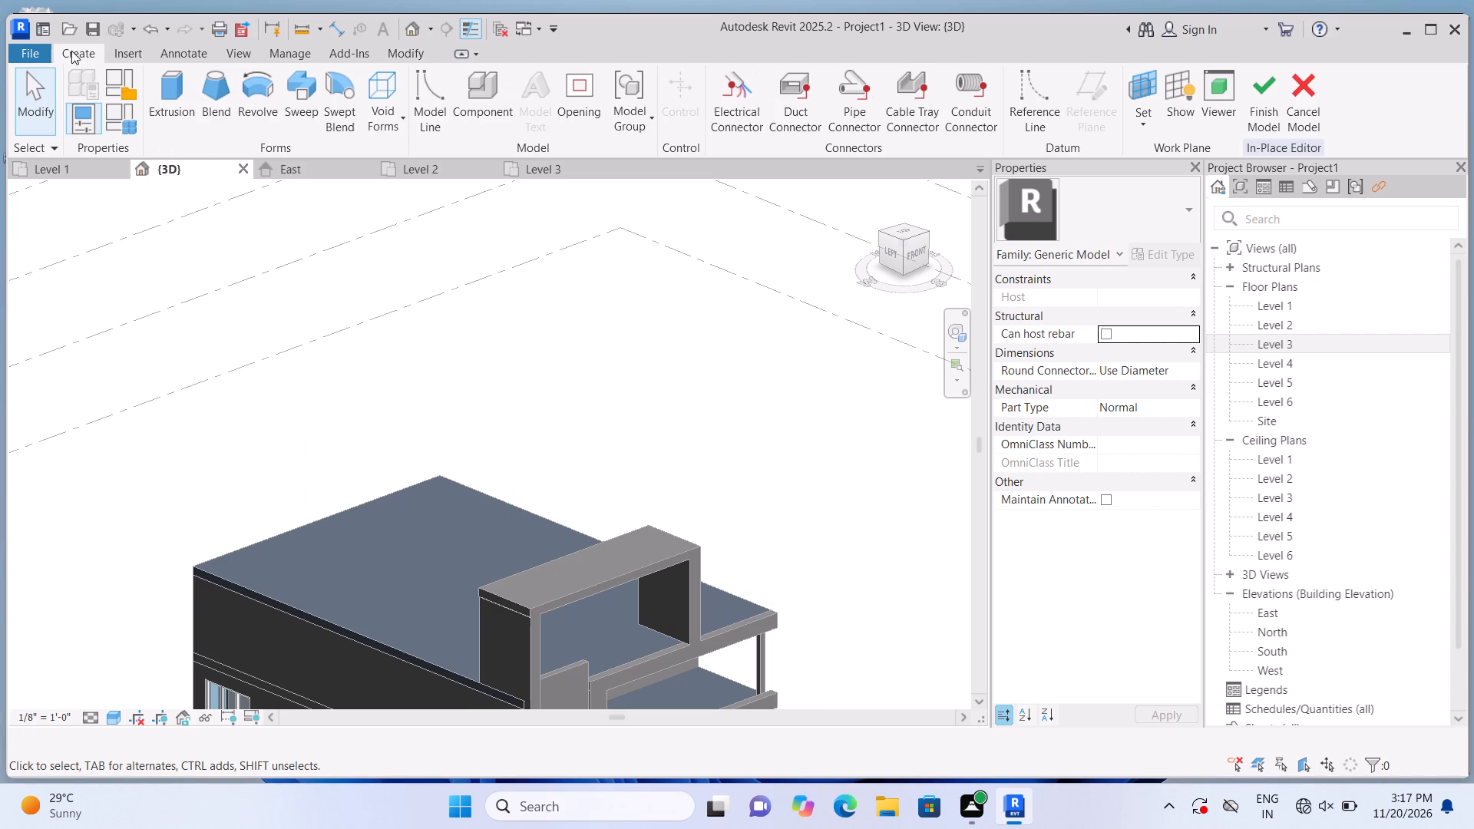
{"action": "left_click", "coordinate": [402, 113]}
{"action": "left_click", "coordinate": [414, 154]}
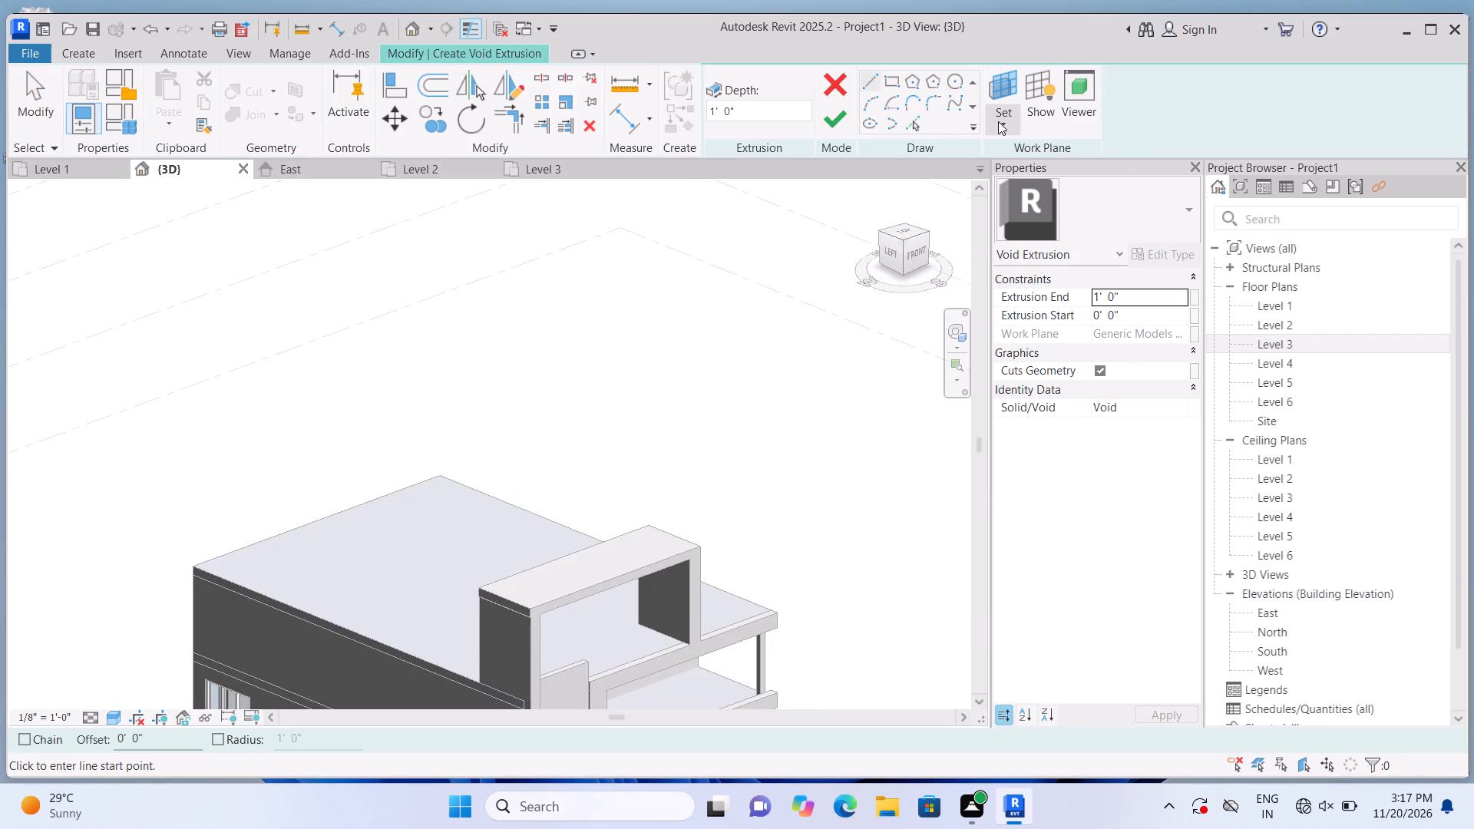
{"action": "left_click", "coordinate": [998, 121]}
{"action": "left_click", "coordinate": [1012, 193]}
{"action": "left_click", "coordinate": [615, 557]}
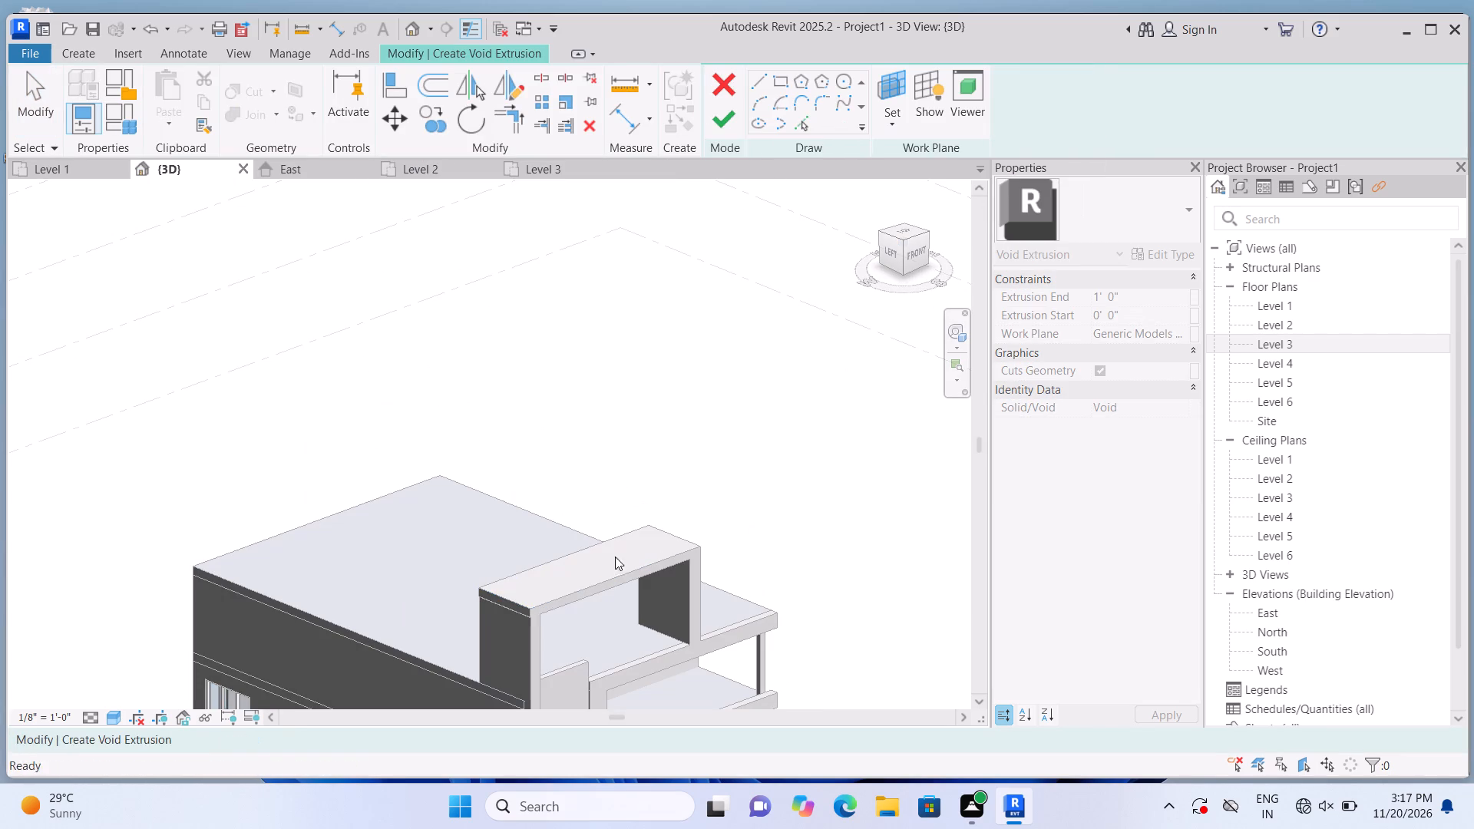
Sketch one rectangle about 4'-6" by 1' across the frame's top face near one end and finish the void at 1' depth.
{"action": "left_click", "coordinate": [899, 78]}
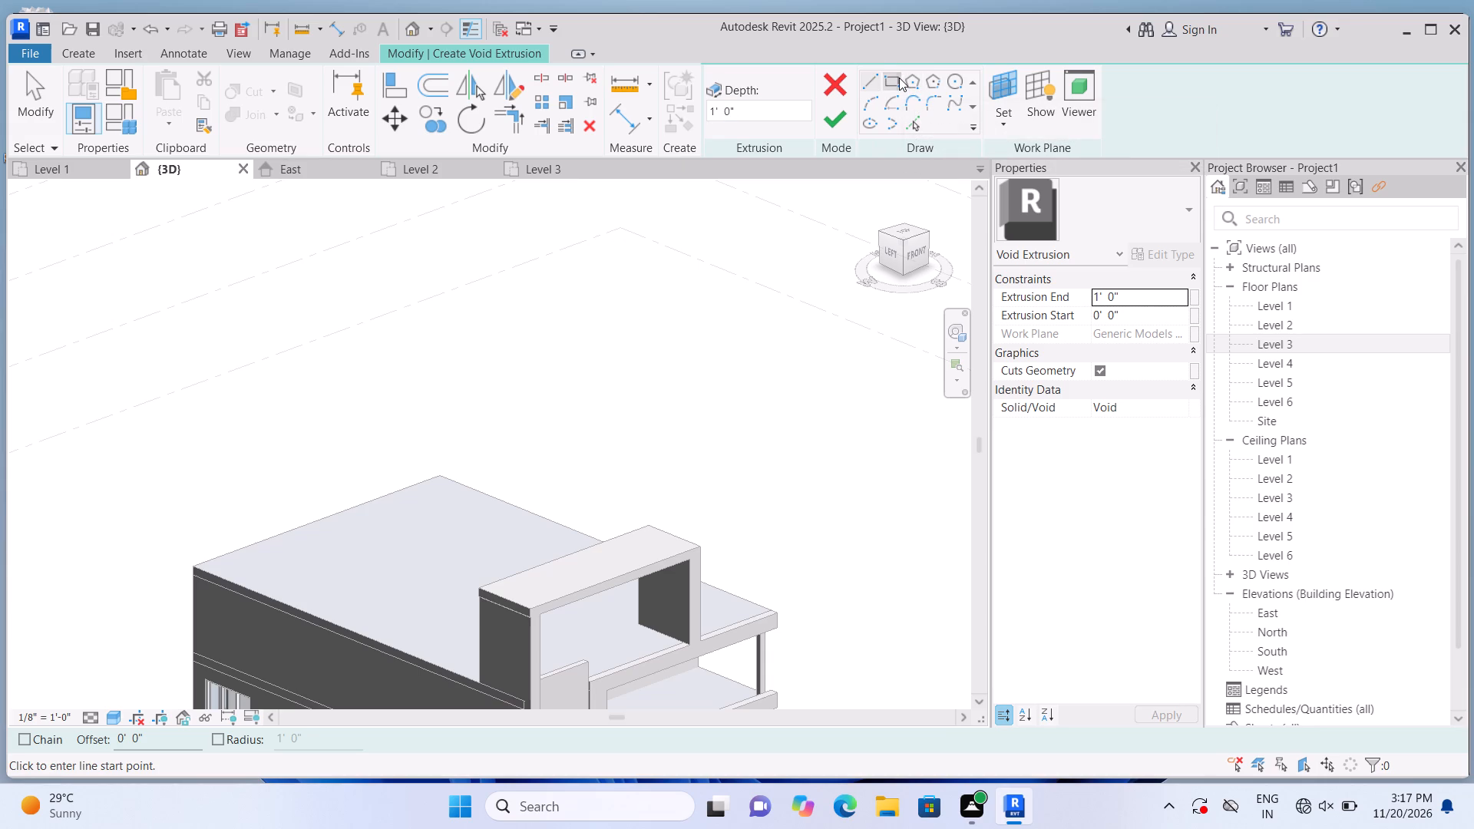
{"action": "scroll", "coordinate": [484, 661], "scroll_direction": "up", "scroll_amount": 1}
{"action": "scroll", "coordinate": [491, 588], "scroll_direction": "up", "scroll_amount": 3}
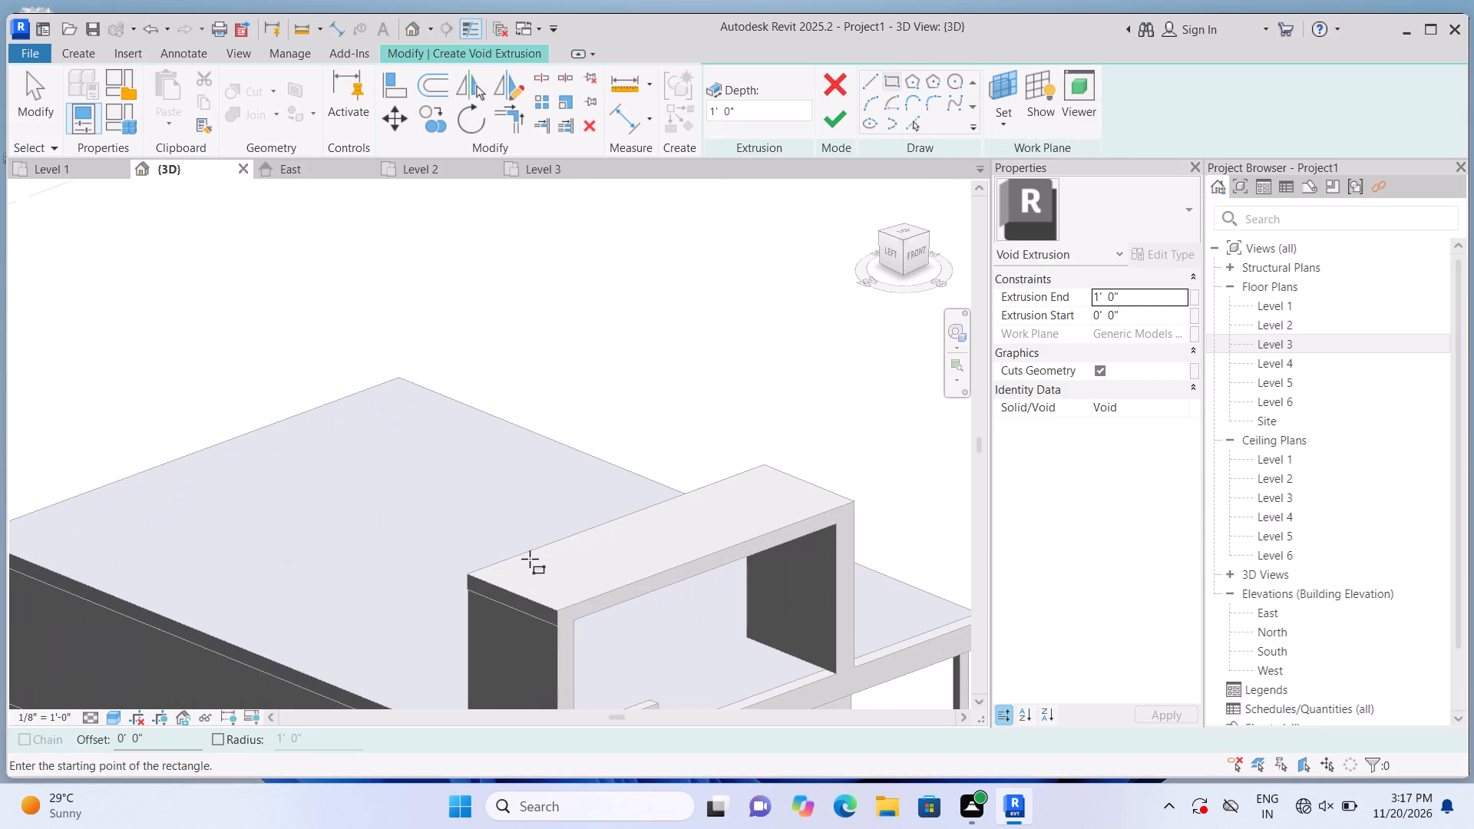
{"action": "left_click", "coordinate": [527, 564]}
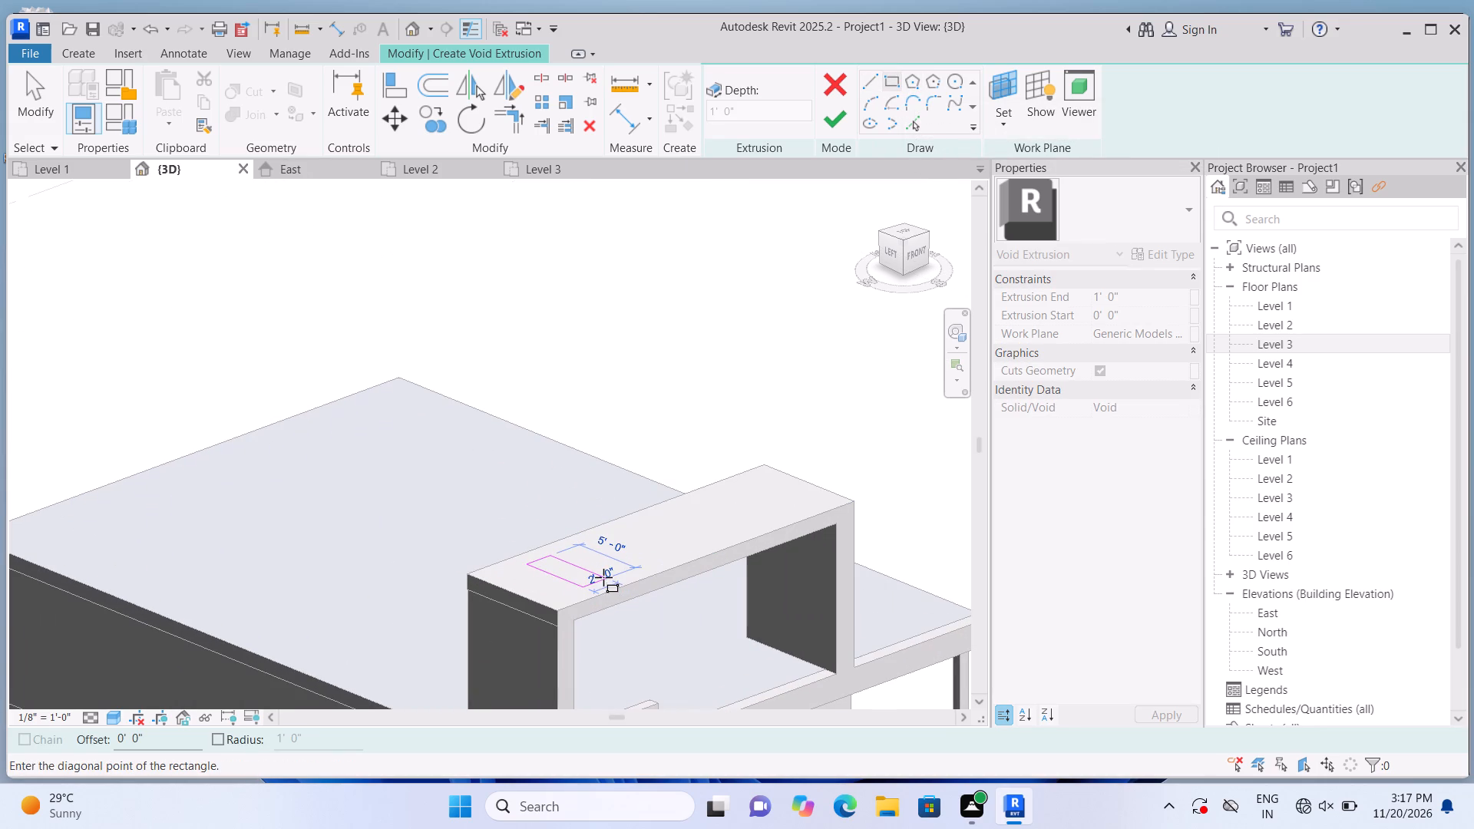
{"action": "scroll", "coordinate": [600, 581], "scroll_direction": "up", "scroll_amount": 3}
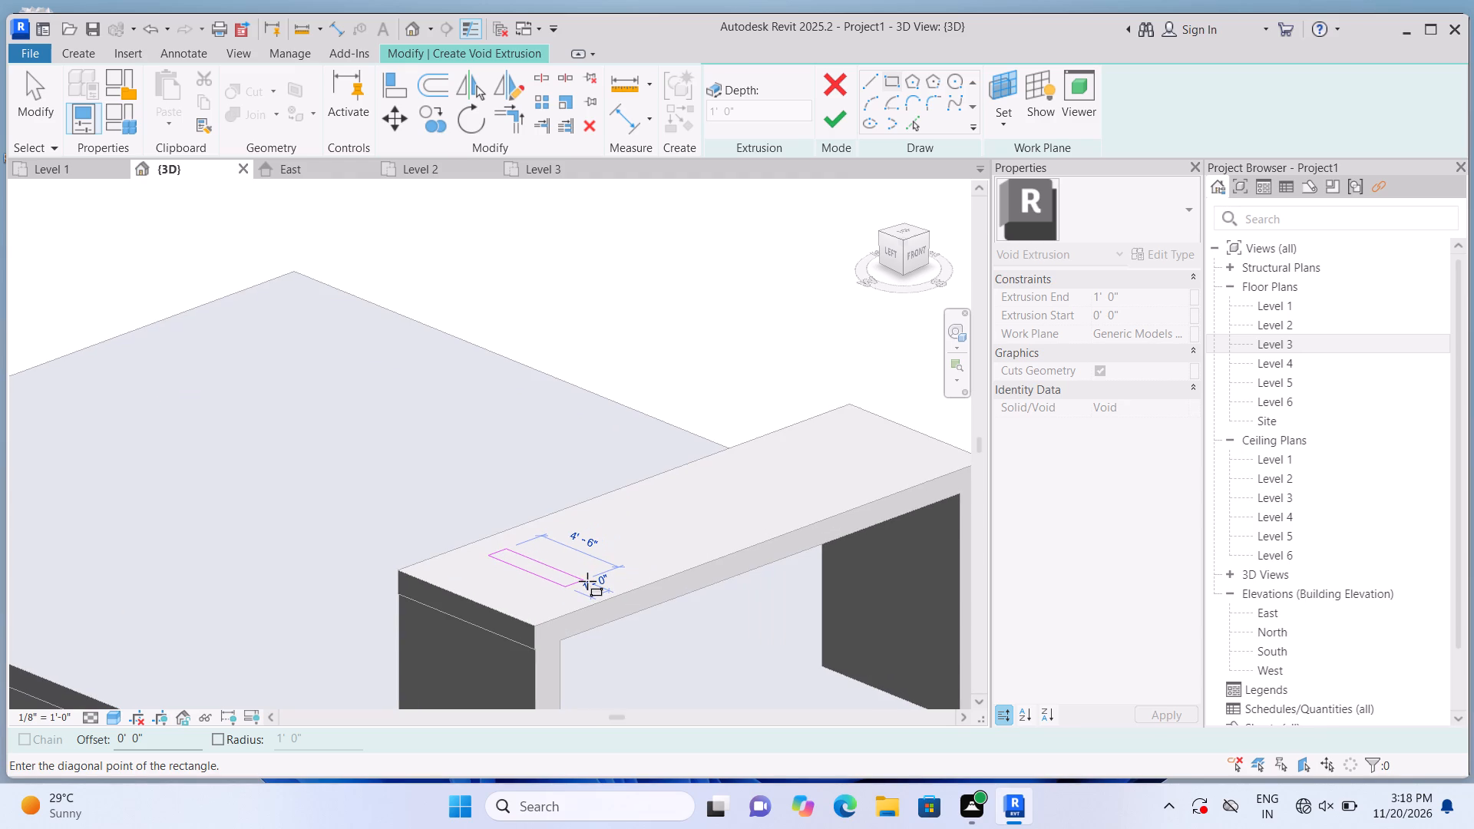
{"action": "left_click", "coordinate": [587, 581]}
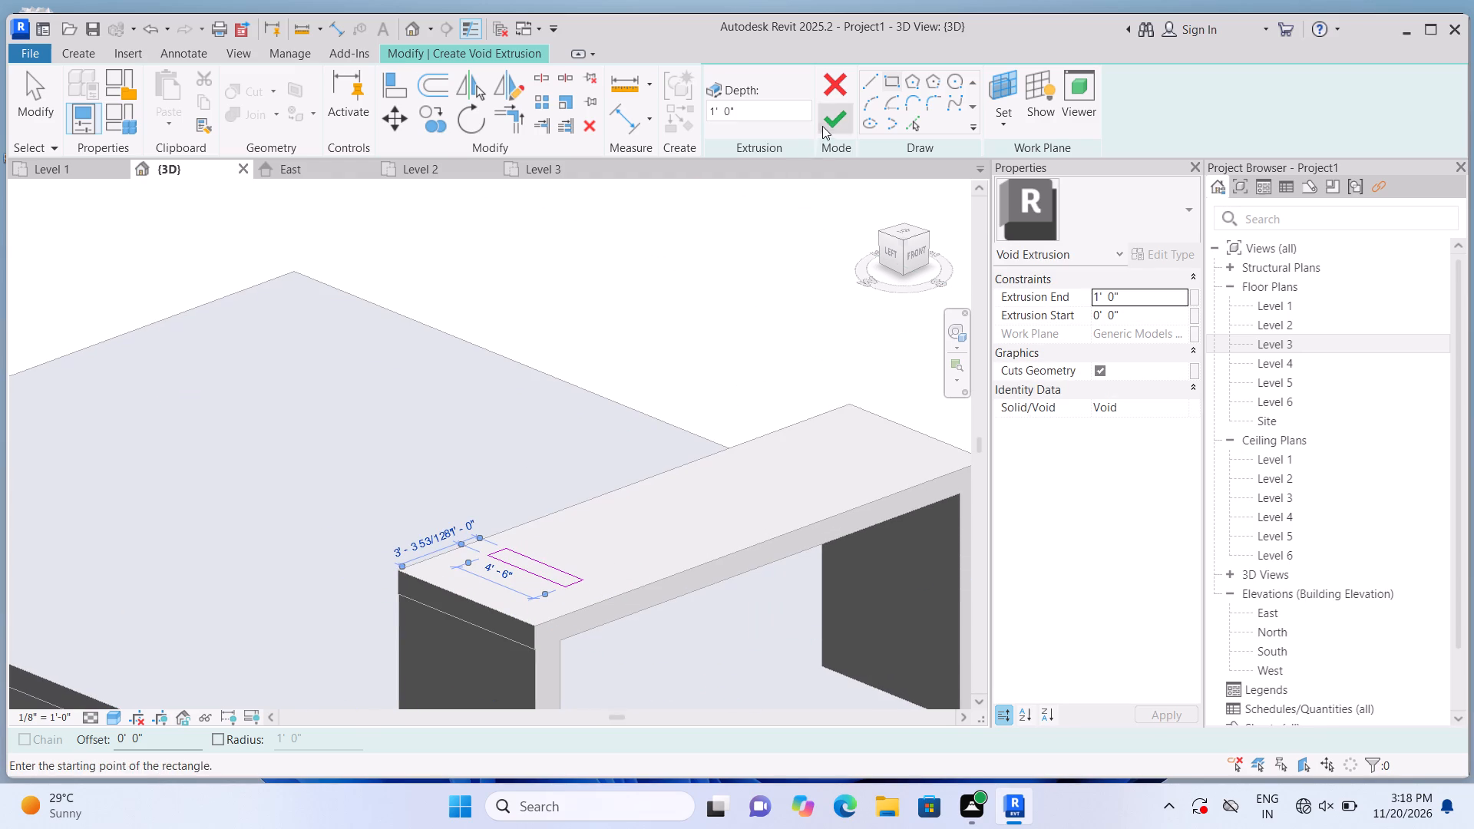
{"action": "left_click", "coordinate": [822, 126]}
{"action": "left_click", "coordinate": [746, 300]}
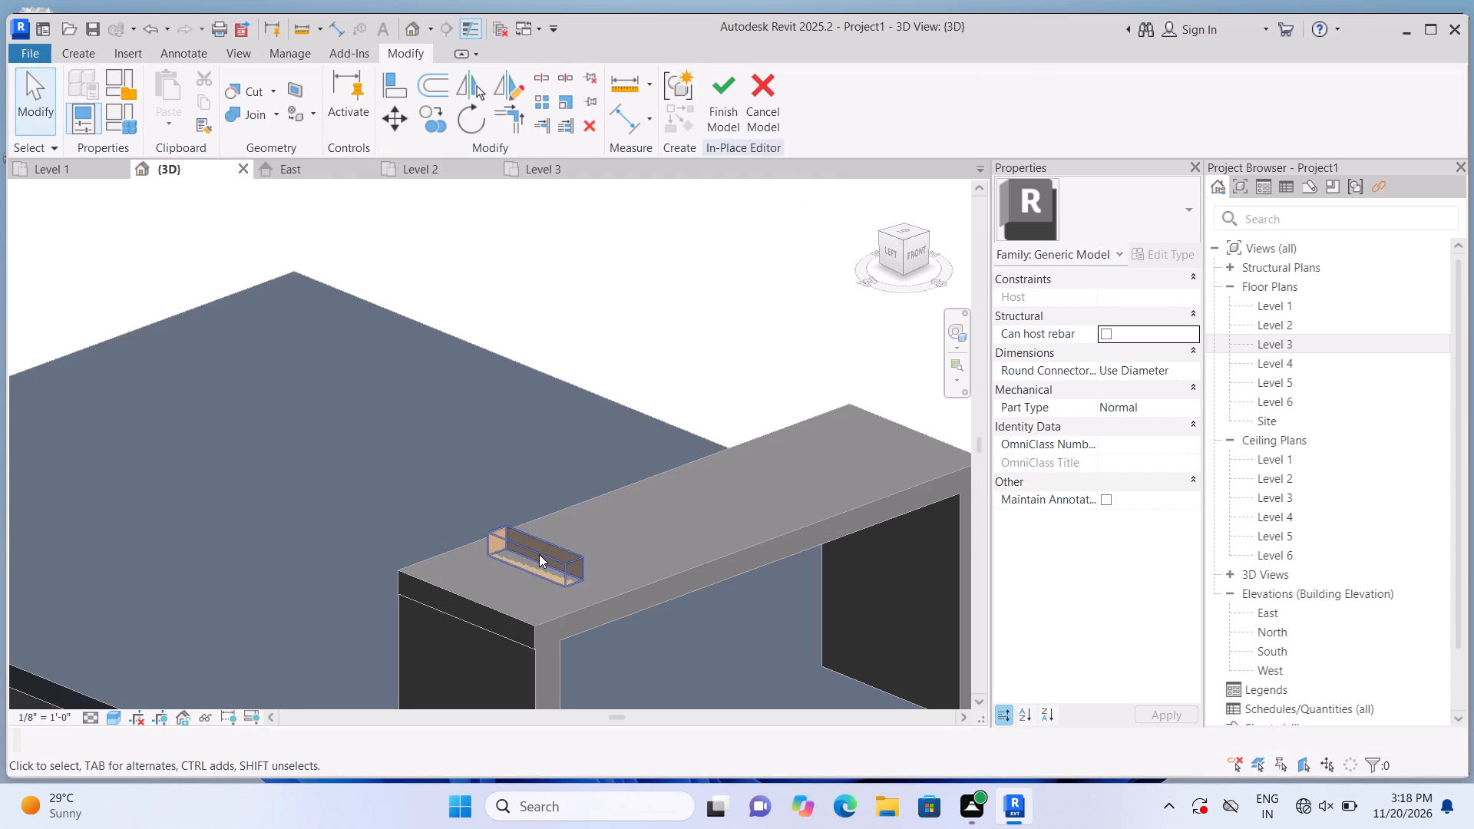
Delete the single slot void extrusion from the top of the rooftop frame.
{"action": "left_click", "coordinate": [539, 554]}
{"action": "key", "text": "Delete"}
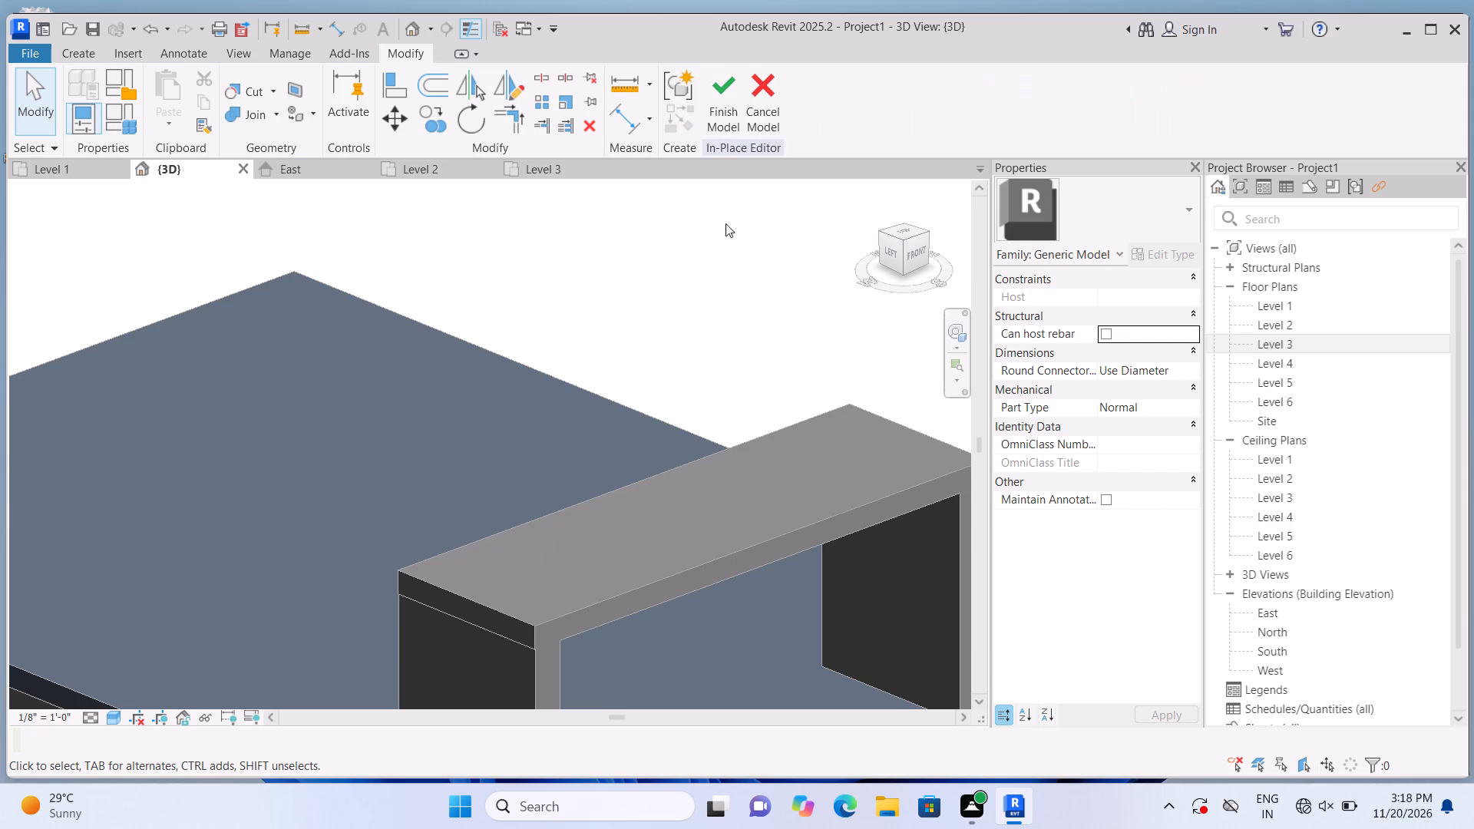
{"action": "left_click", "coordinate": [718, 127]}
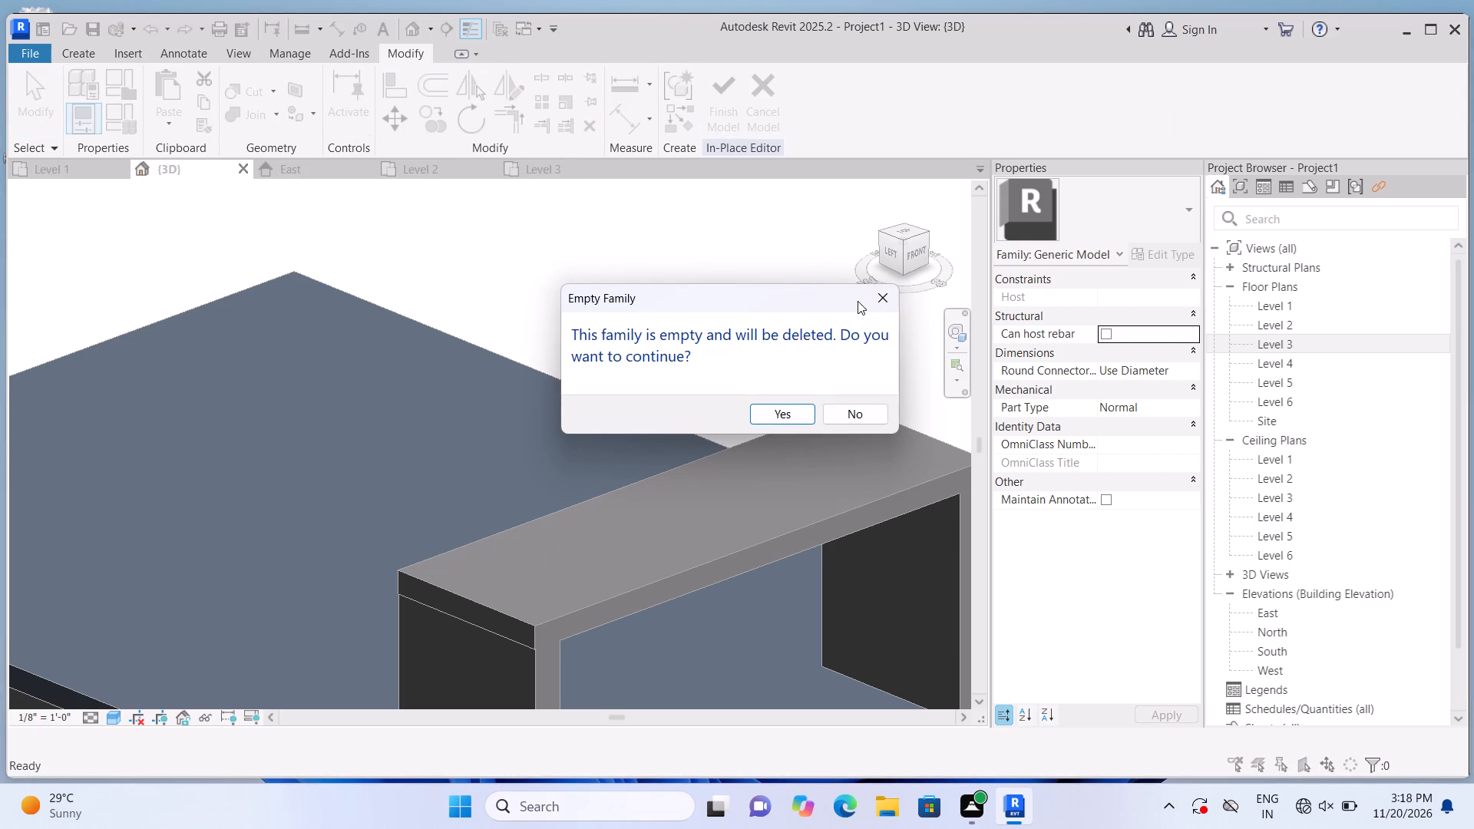
{"action": "left_click", "coordinate": [876, 295]}
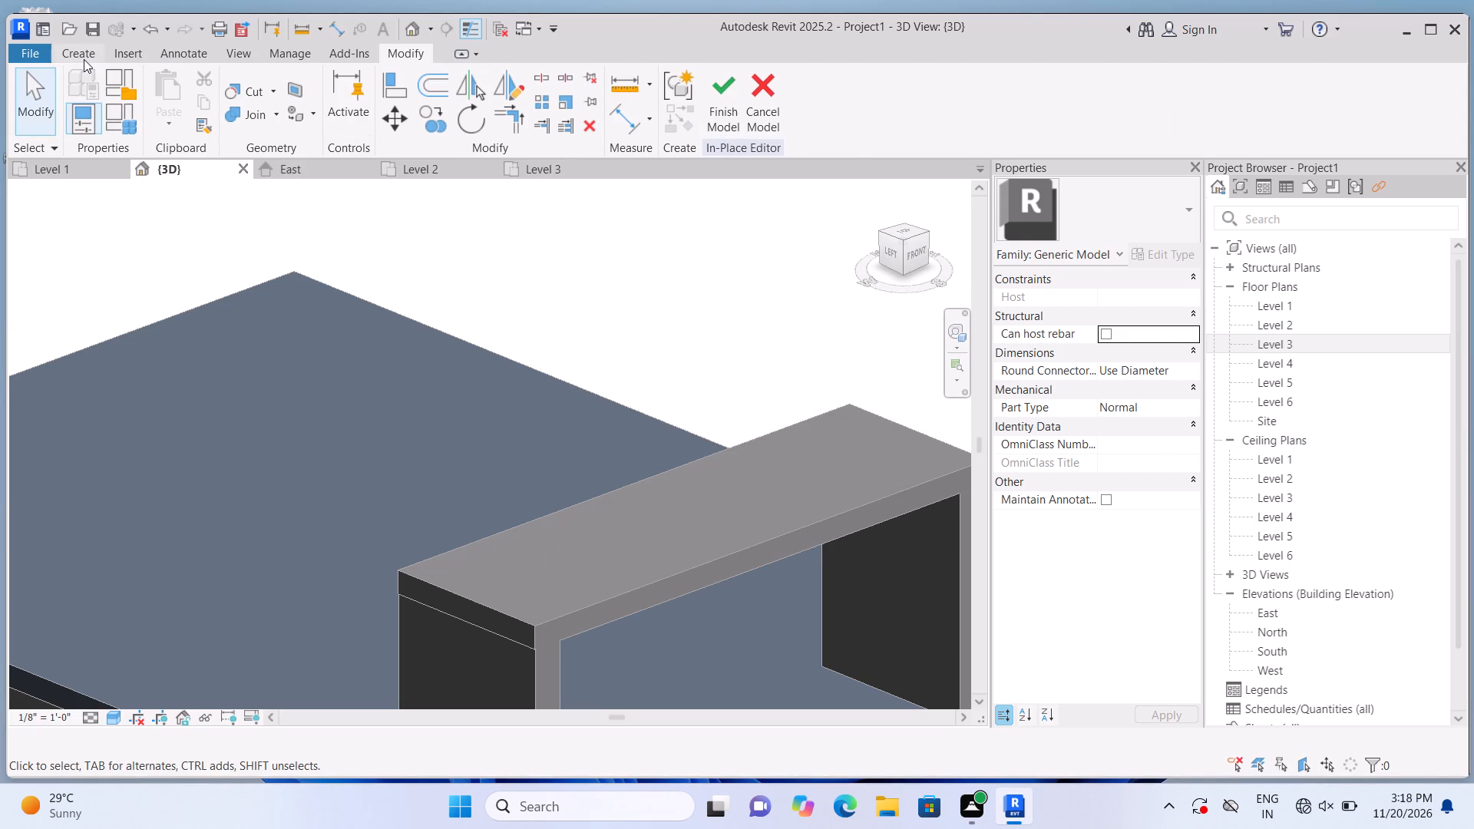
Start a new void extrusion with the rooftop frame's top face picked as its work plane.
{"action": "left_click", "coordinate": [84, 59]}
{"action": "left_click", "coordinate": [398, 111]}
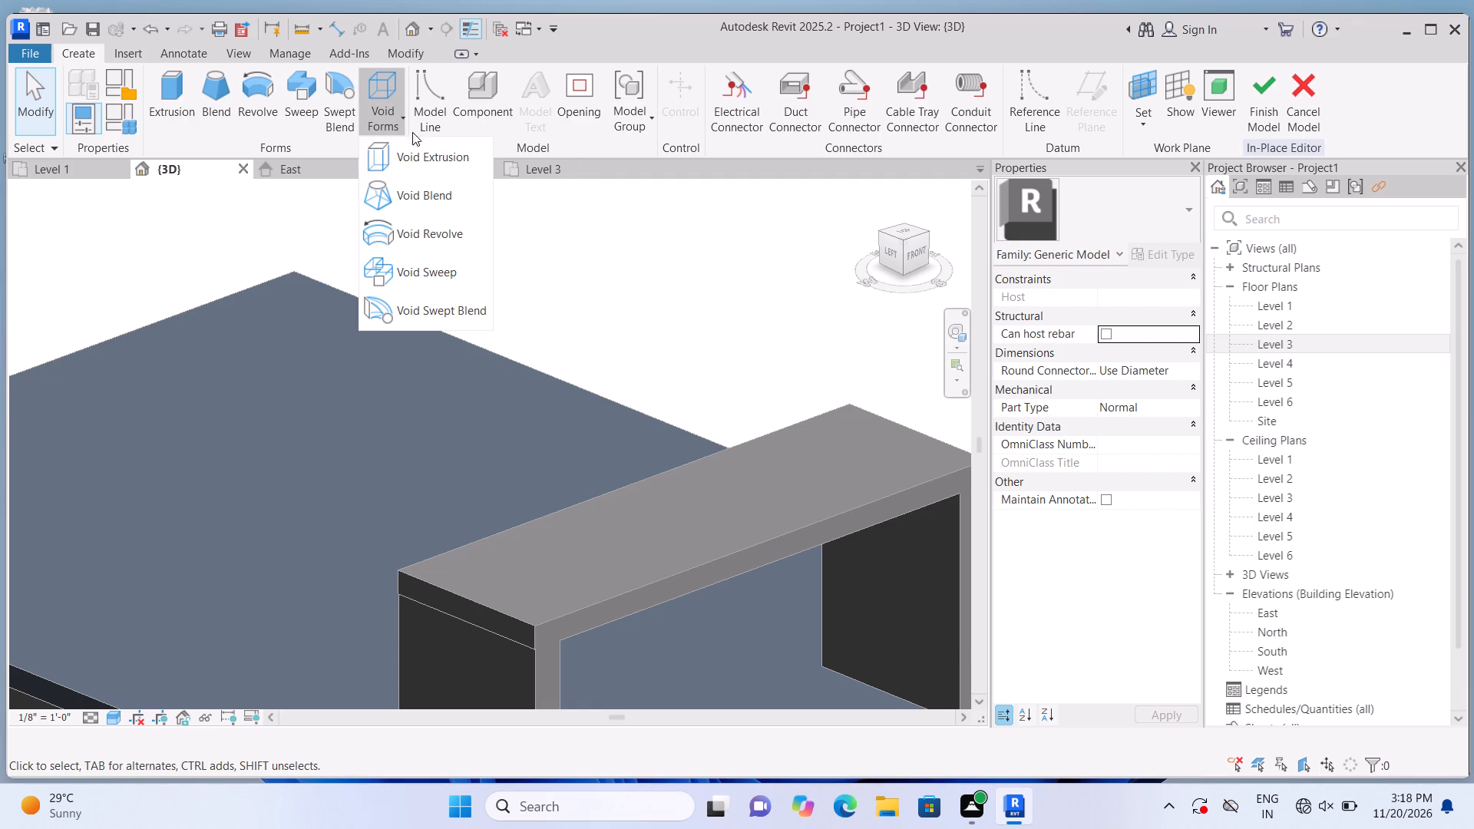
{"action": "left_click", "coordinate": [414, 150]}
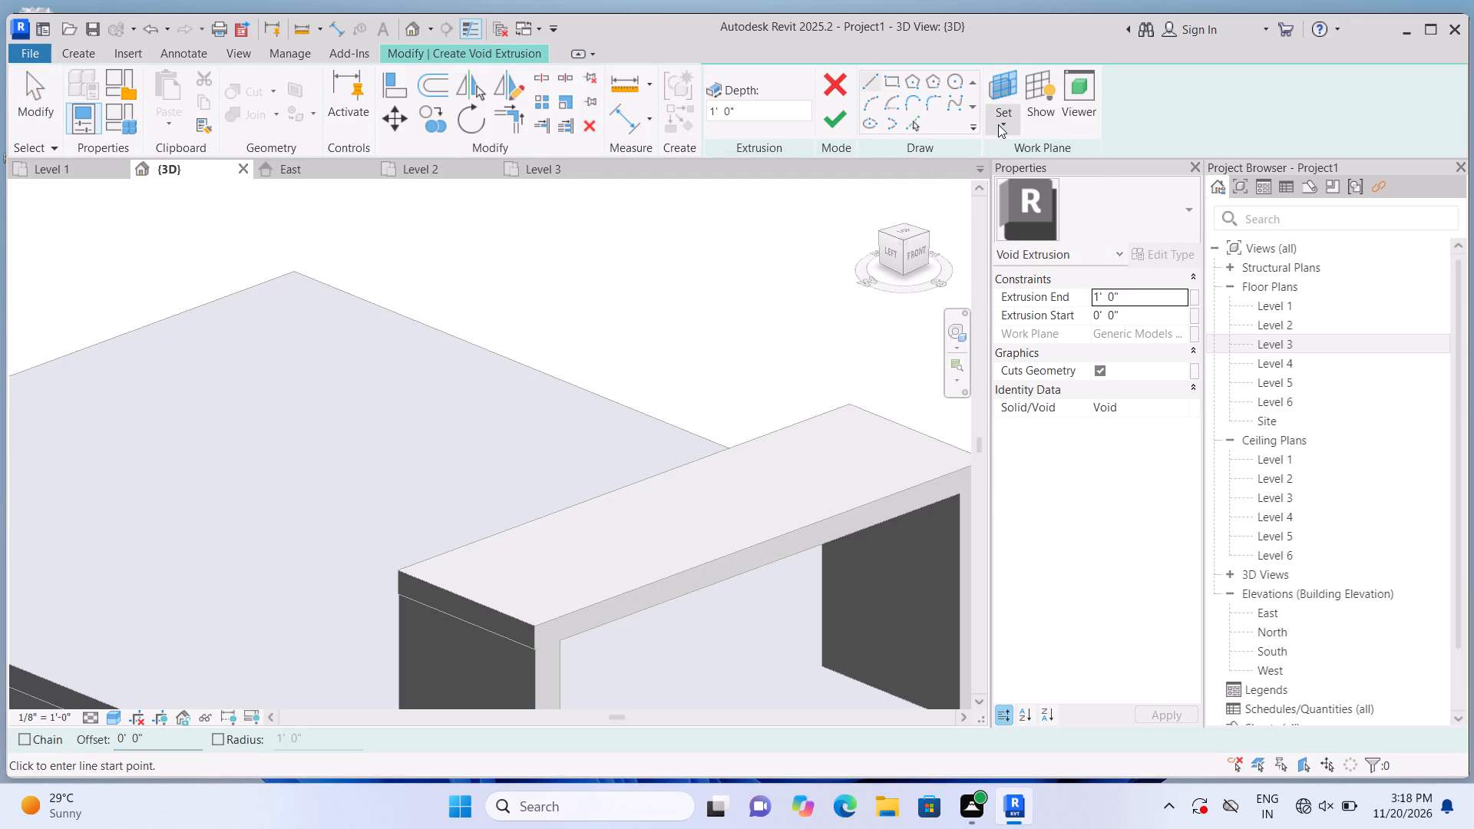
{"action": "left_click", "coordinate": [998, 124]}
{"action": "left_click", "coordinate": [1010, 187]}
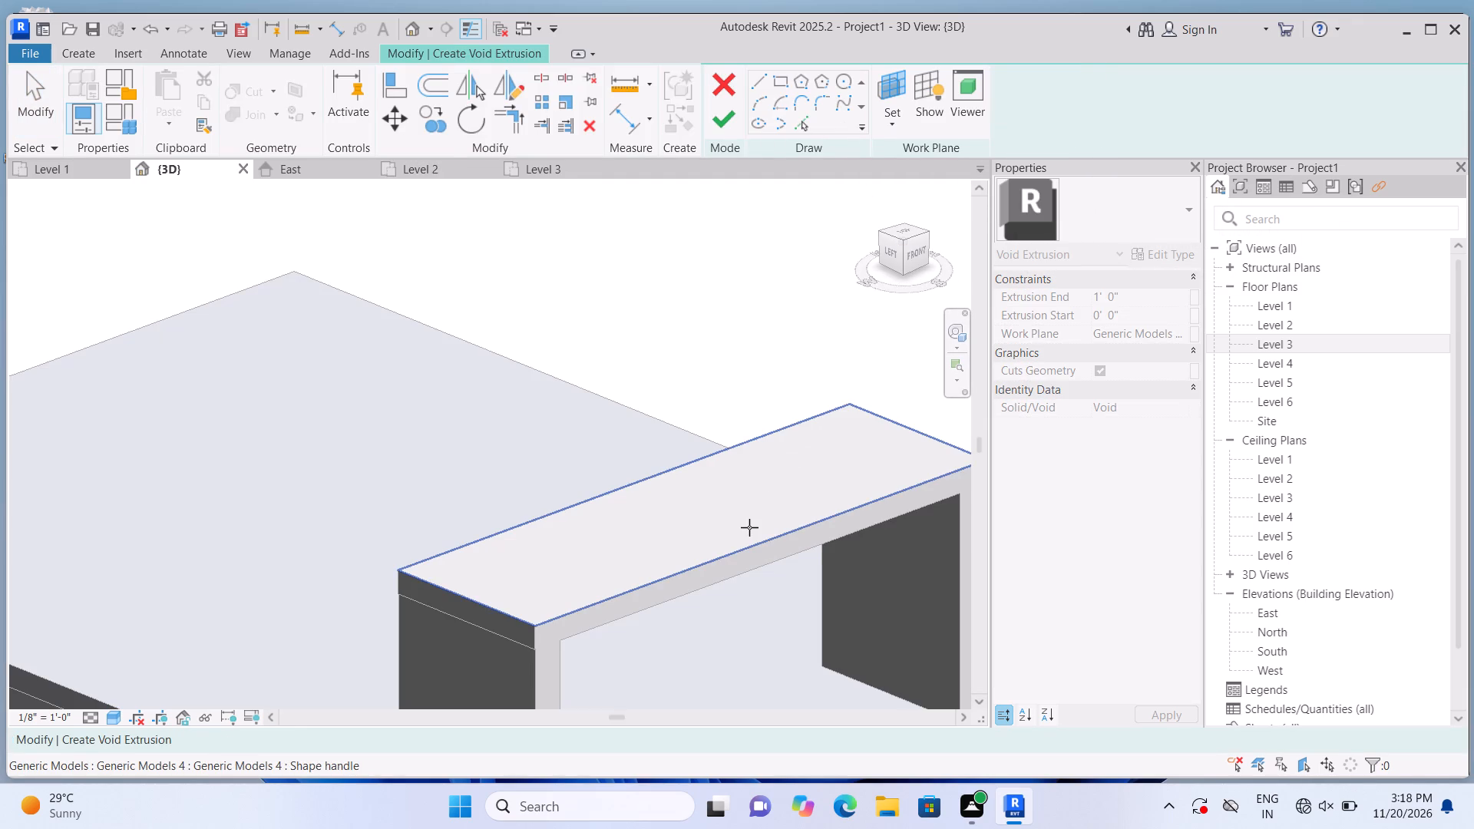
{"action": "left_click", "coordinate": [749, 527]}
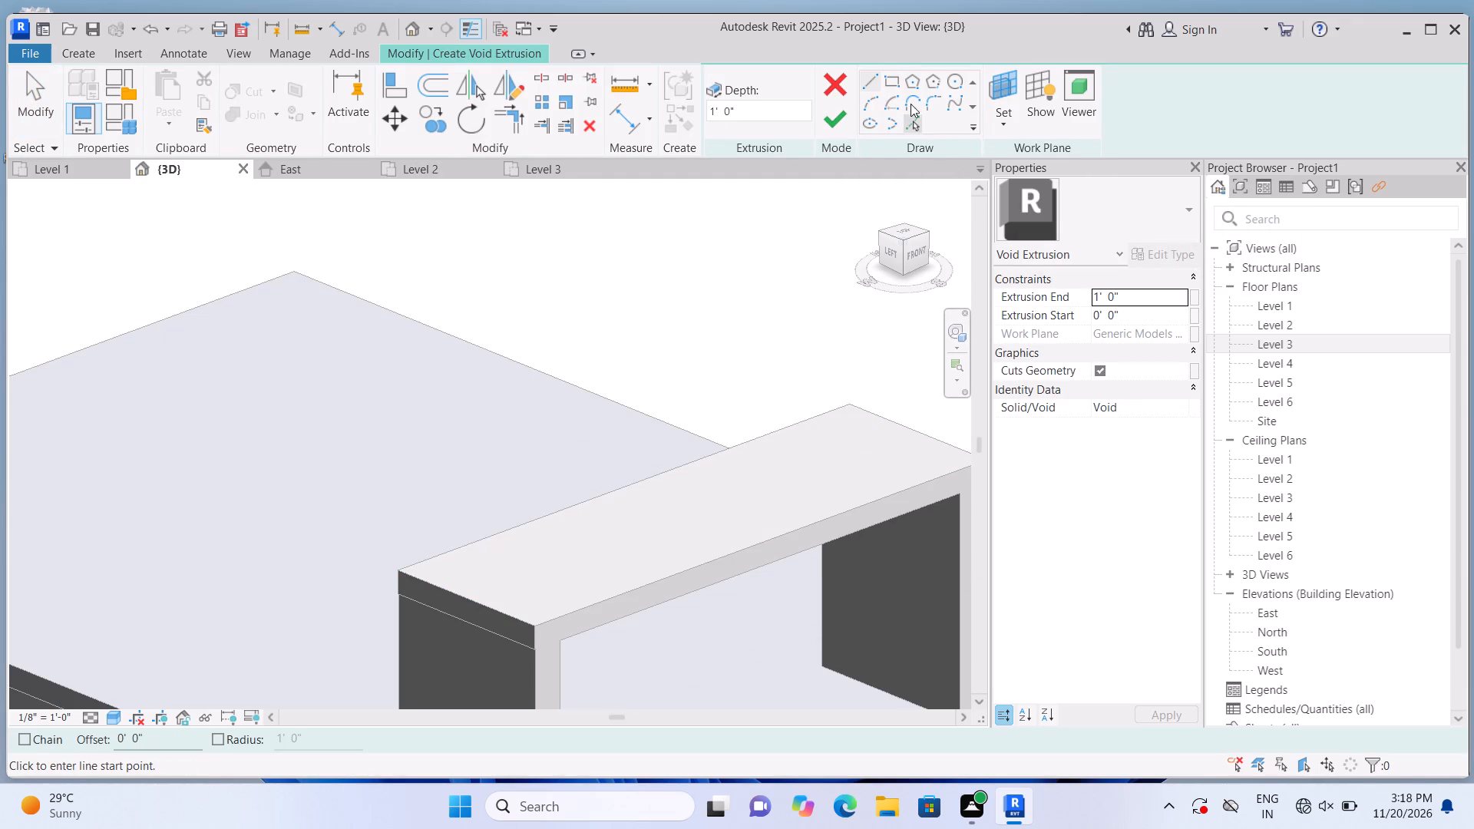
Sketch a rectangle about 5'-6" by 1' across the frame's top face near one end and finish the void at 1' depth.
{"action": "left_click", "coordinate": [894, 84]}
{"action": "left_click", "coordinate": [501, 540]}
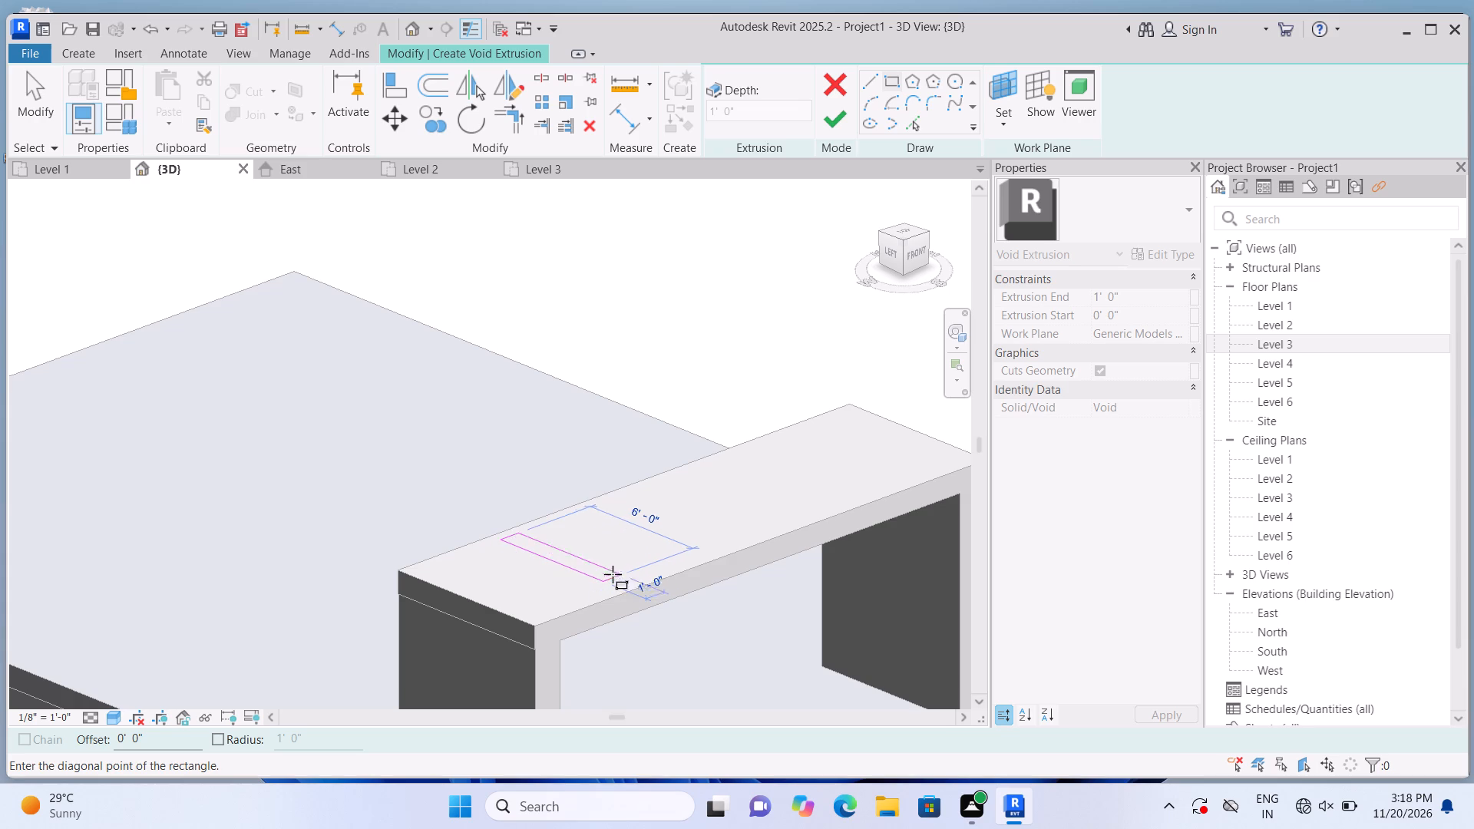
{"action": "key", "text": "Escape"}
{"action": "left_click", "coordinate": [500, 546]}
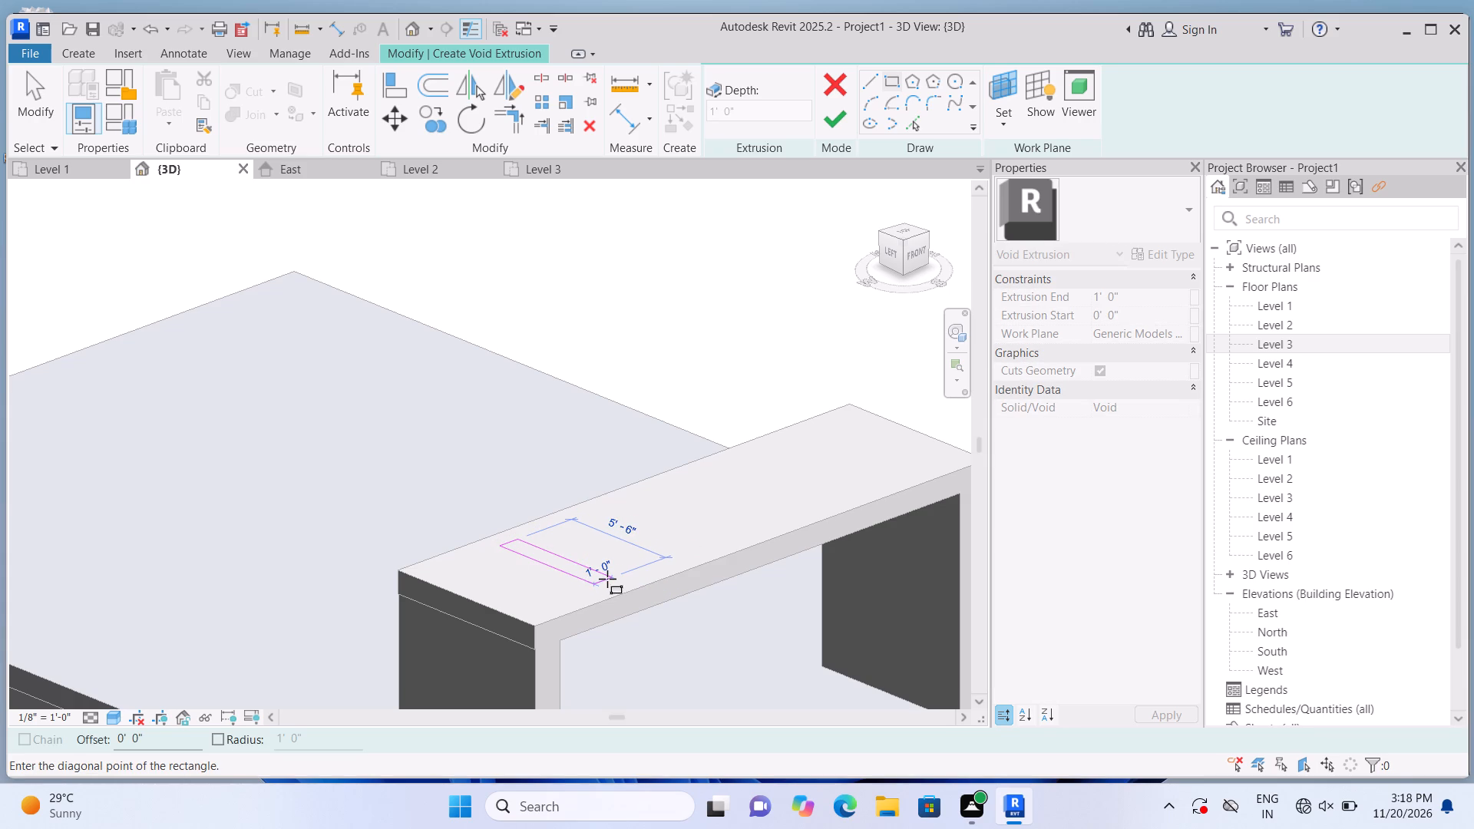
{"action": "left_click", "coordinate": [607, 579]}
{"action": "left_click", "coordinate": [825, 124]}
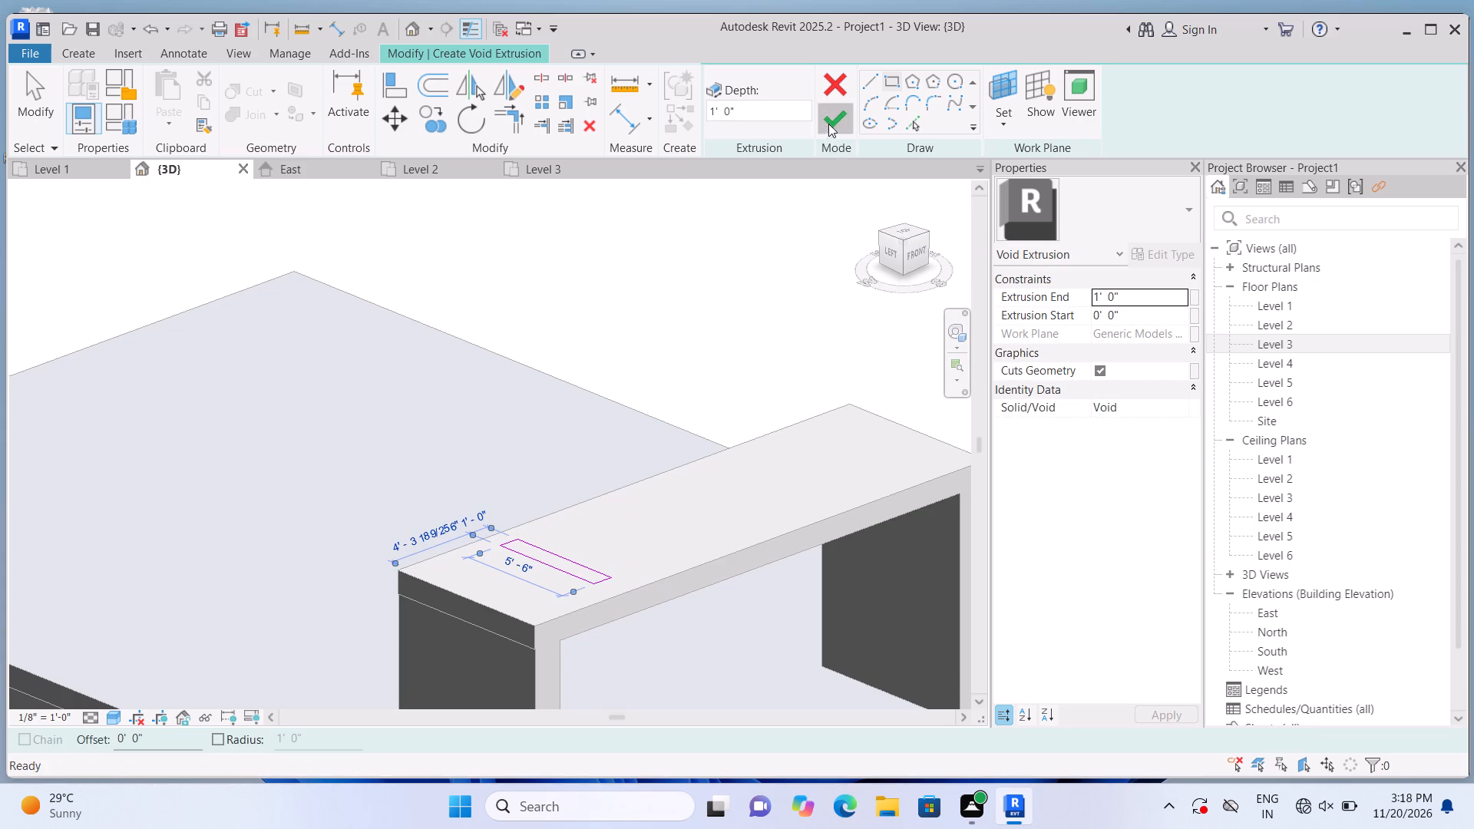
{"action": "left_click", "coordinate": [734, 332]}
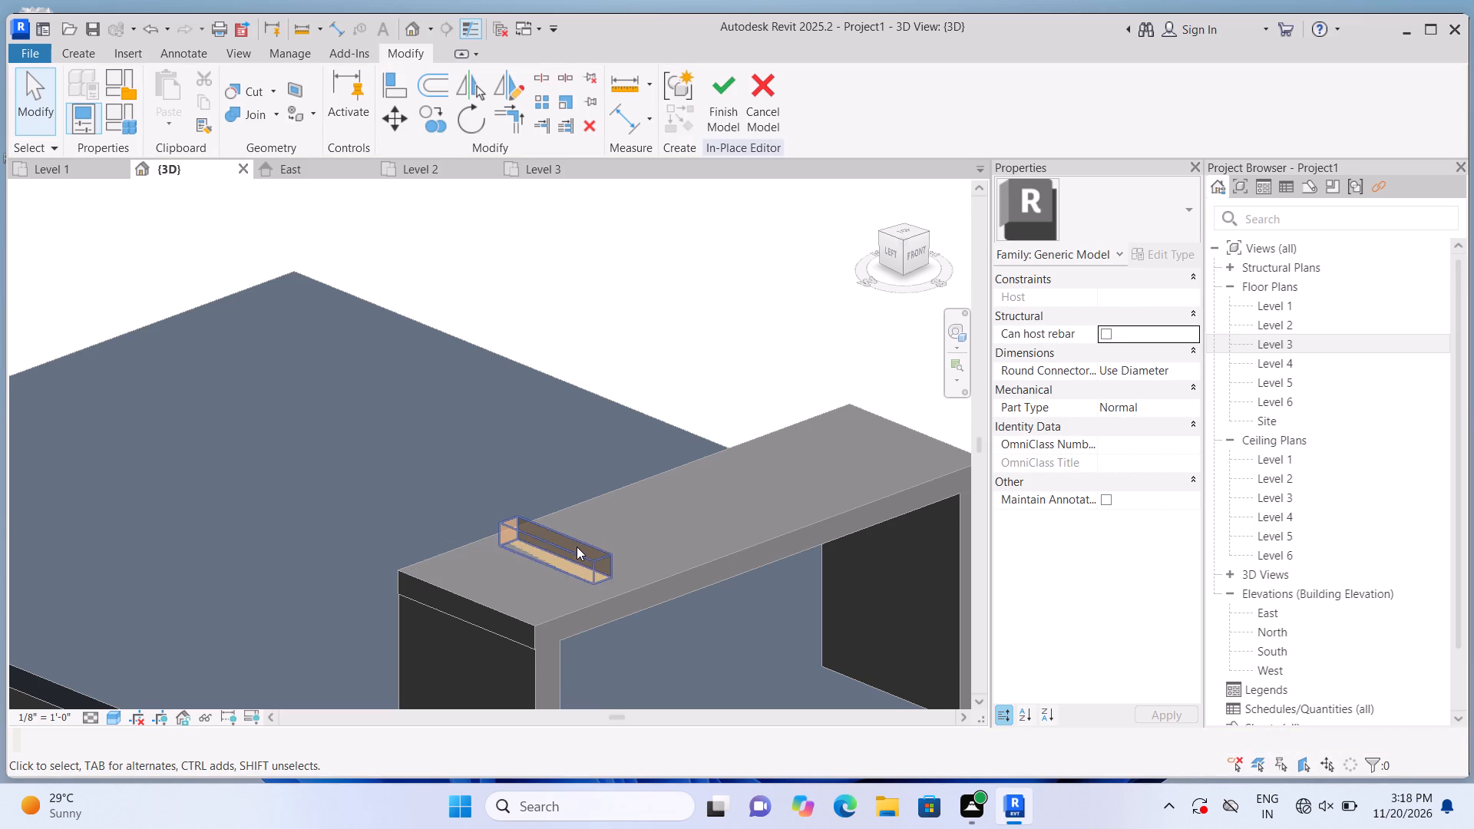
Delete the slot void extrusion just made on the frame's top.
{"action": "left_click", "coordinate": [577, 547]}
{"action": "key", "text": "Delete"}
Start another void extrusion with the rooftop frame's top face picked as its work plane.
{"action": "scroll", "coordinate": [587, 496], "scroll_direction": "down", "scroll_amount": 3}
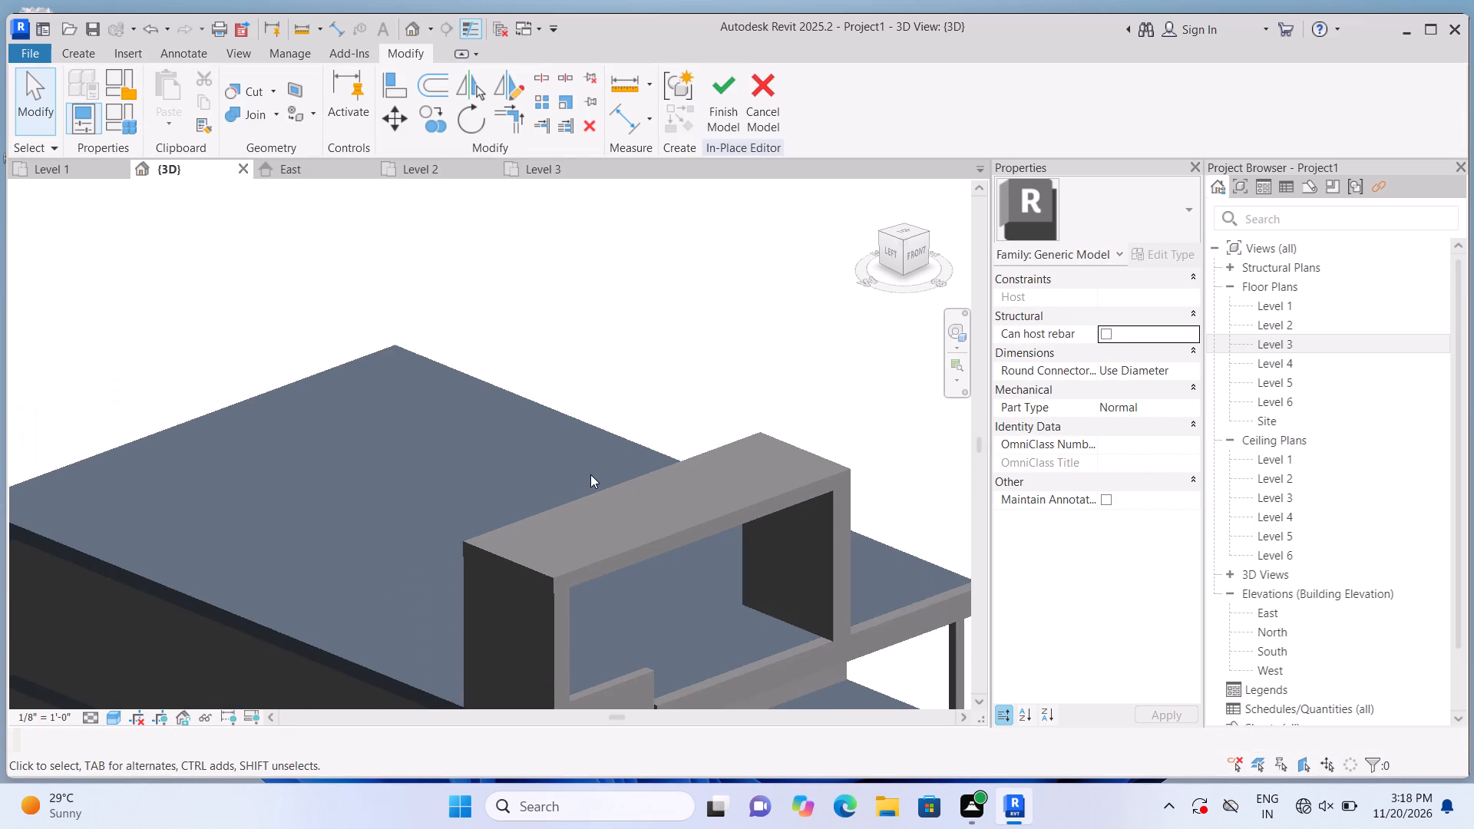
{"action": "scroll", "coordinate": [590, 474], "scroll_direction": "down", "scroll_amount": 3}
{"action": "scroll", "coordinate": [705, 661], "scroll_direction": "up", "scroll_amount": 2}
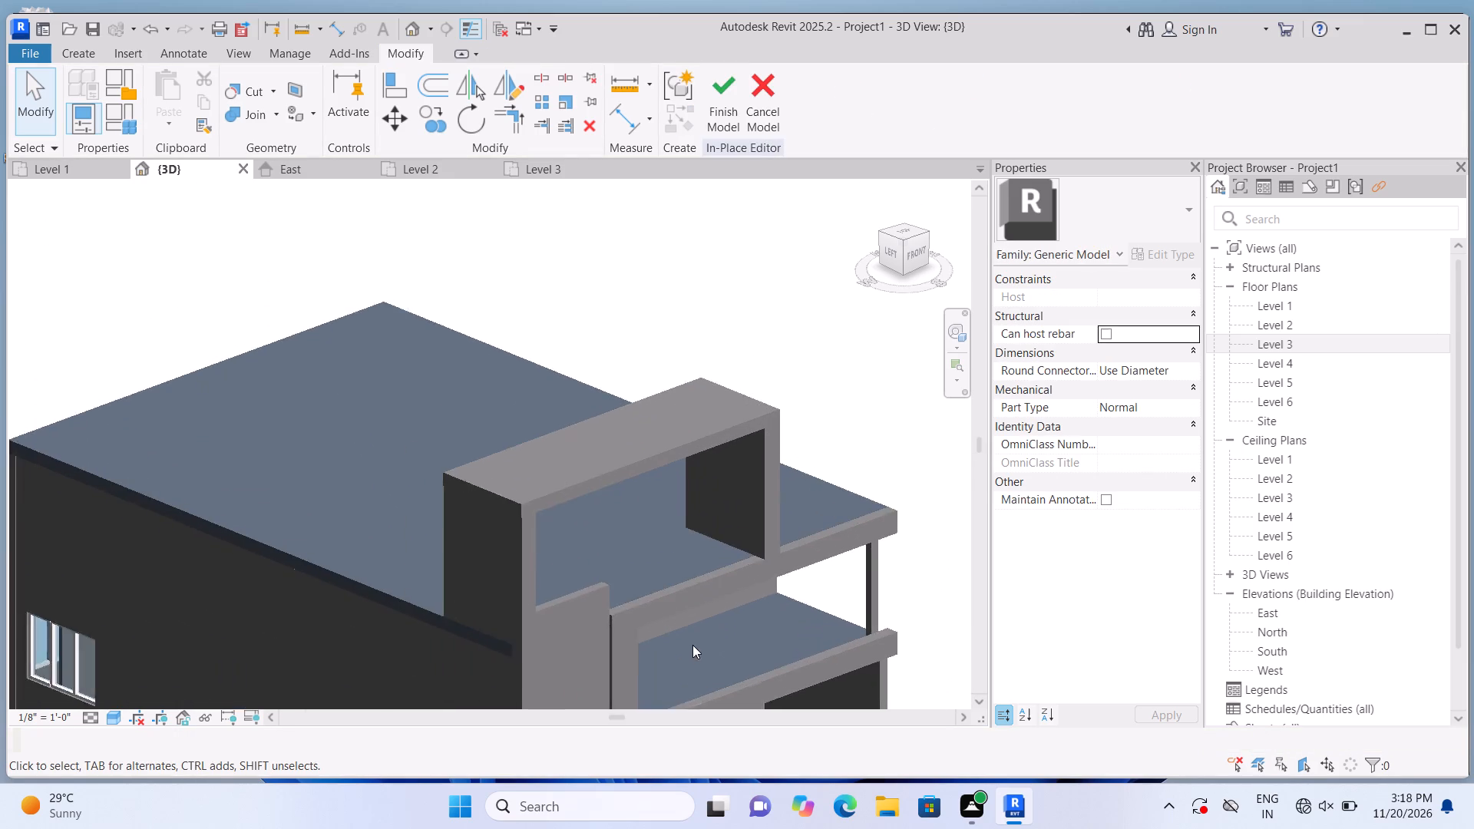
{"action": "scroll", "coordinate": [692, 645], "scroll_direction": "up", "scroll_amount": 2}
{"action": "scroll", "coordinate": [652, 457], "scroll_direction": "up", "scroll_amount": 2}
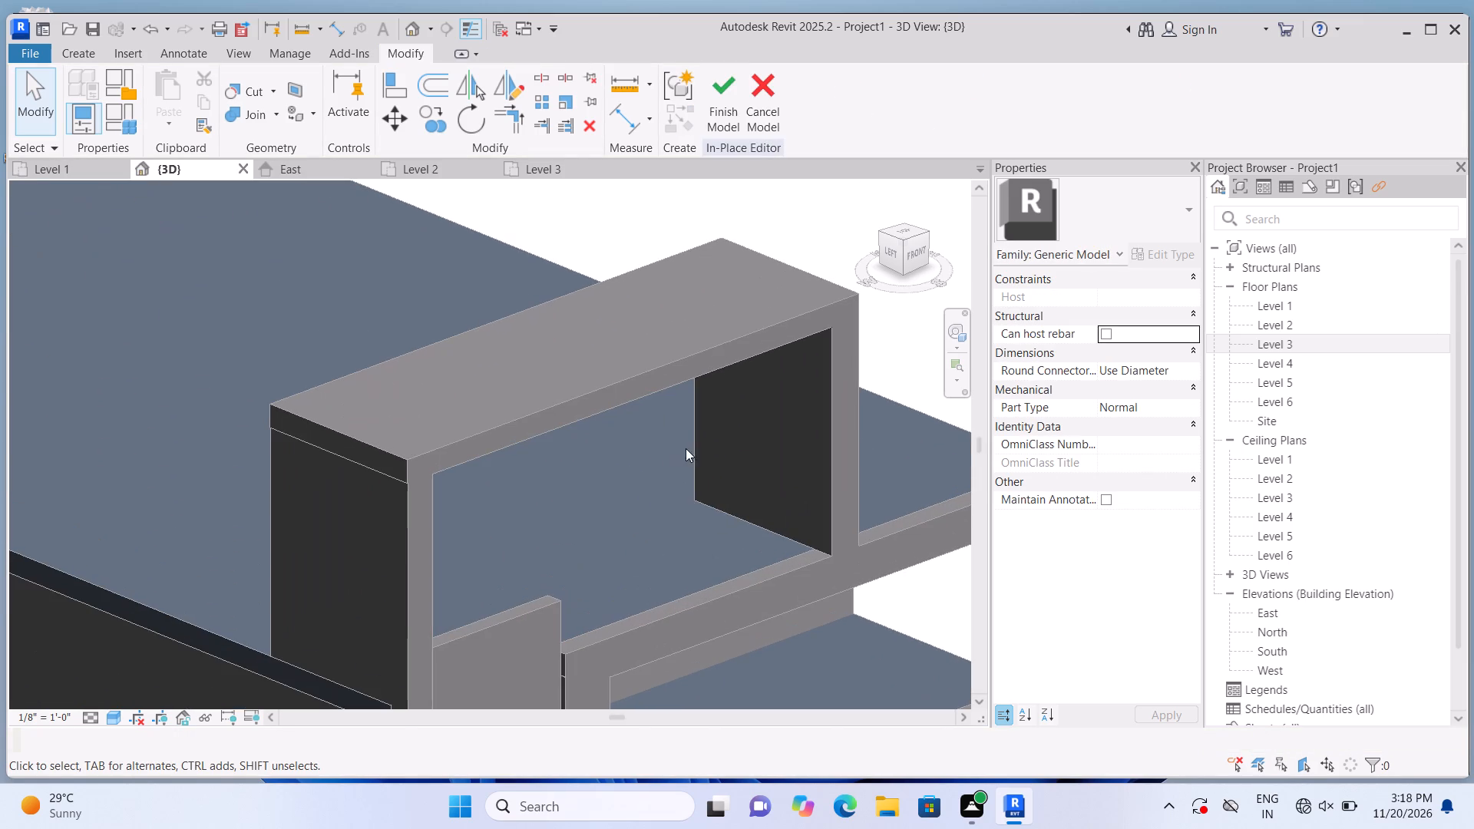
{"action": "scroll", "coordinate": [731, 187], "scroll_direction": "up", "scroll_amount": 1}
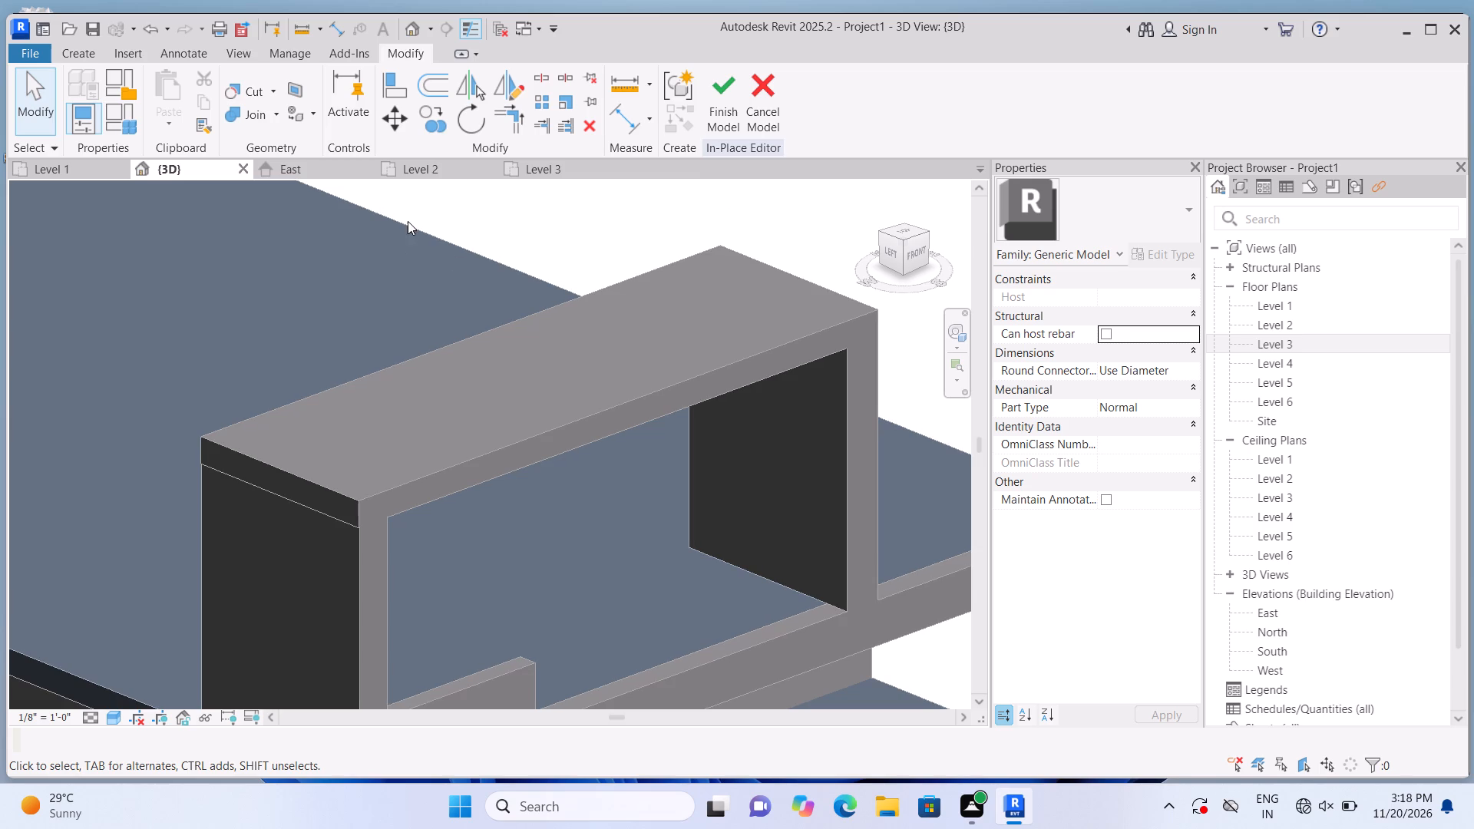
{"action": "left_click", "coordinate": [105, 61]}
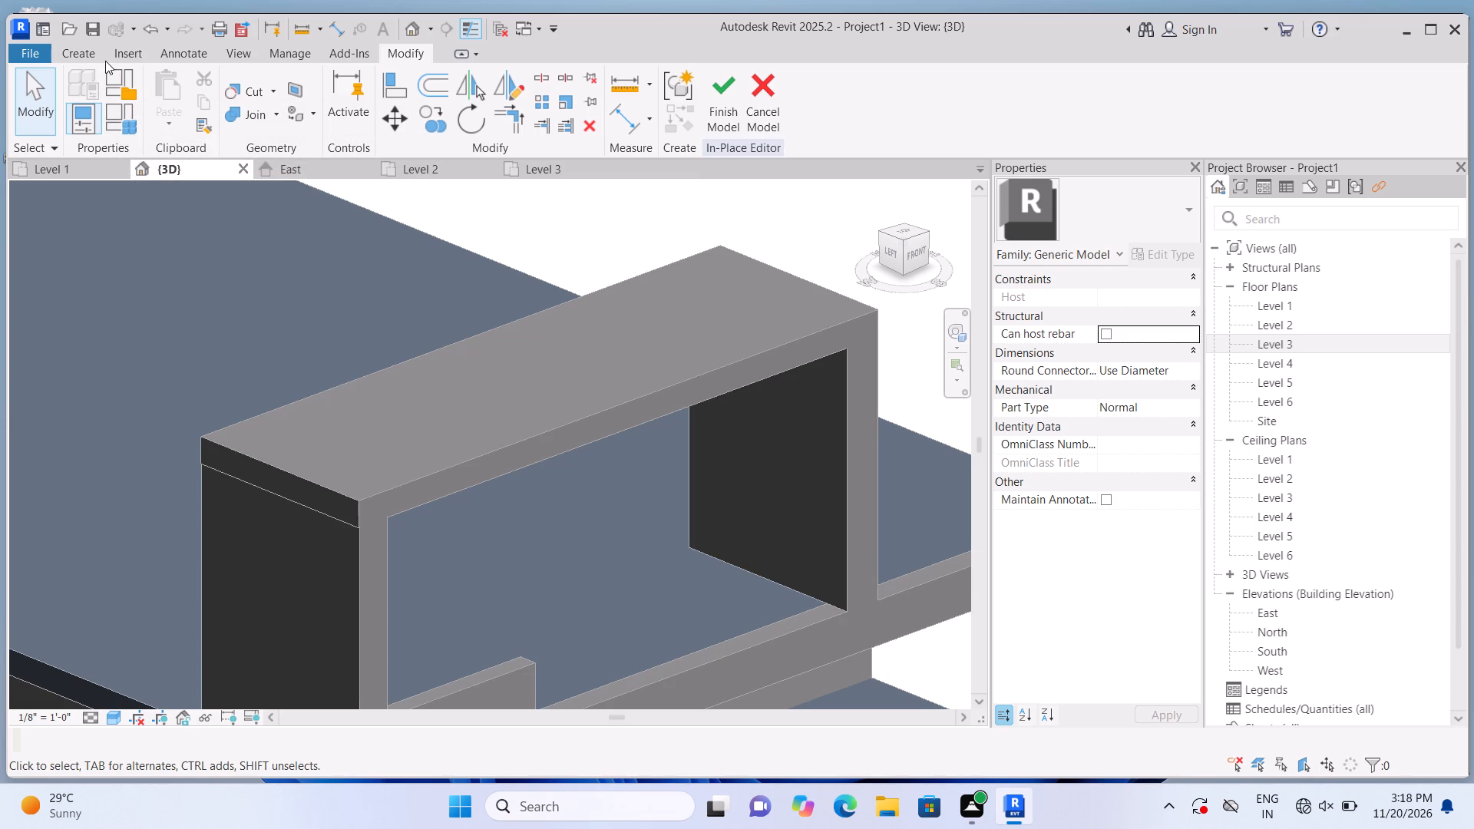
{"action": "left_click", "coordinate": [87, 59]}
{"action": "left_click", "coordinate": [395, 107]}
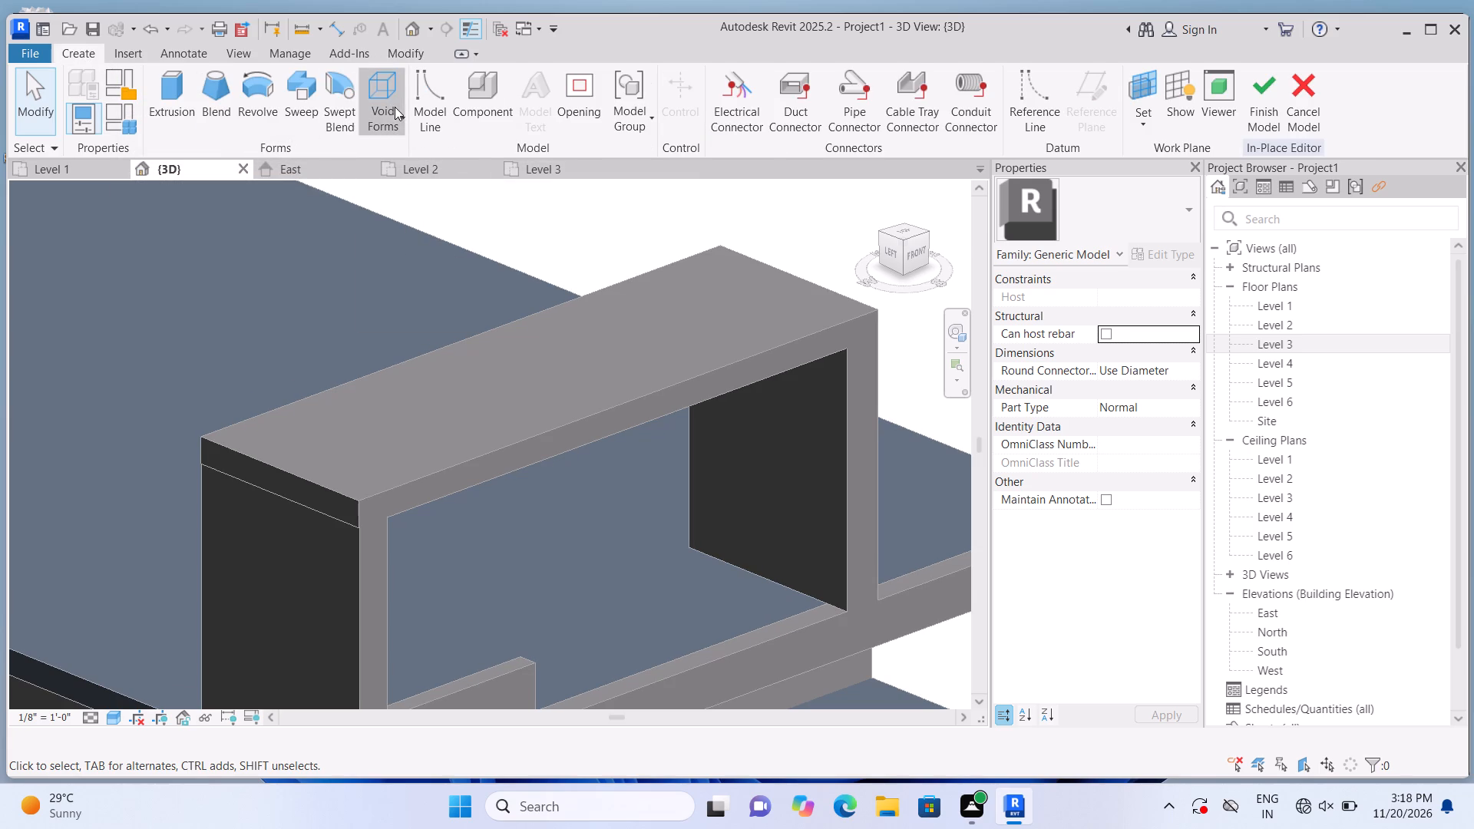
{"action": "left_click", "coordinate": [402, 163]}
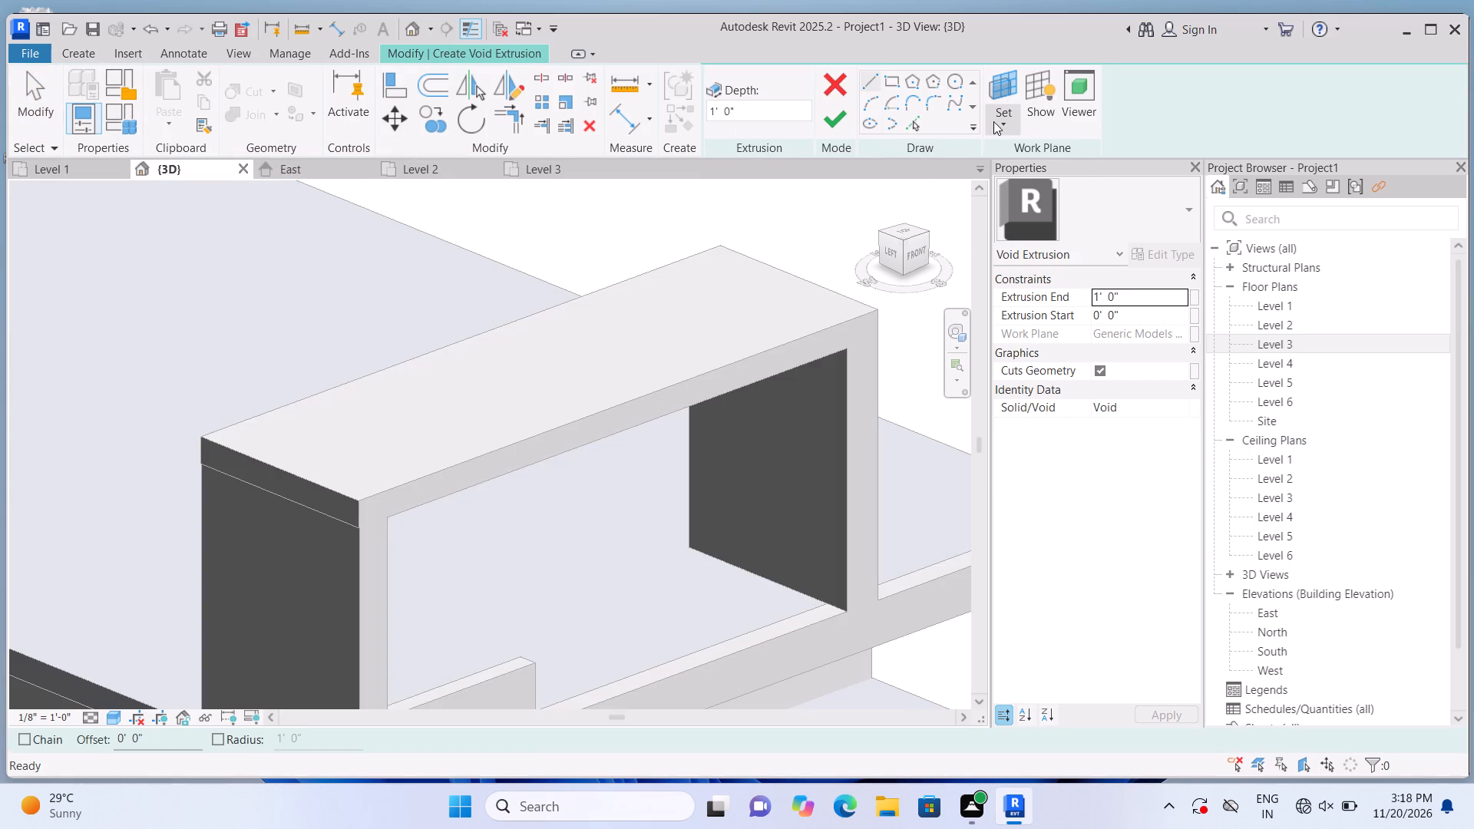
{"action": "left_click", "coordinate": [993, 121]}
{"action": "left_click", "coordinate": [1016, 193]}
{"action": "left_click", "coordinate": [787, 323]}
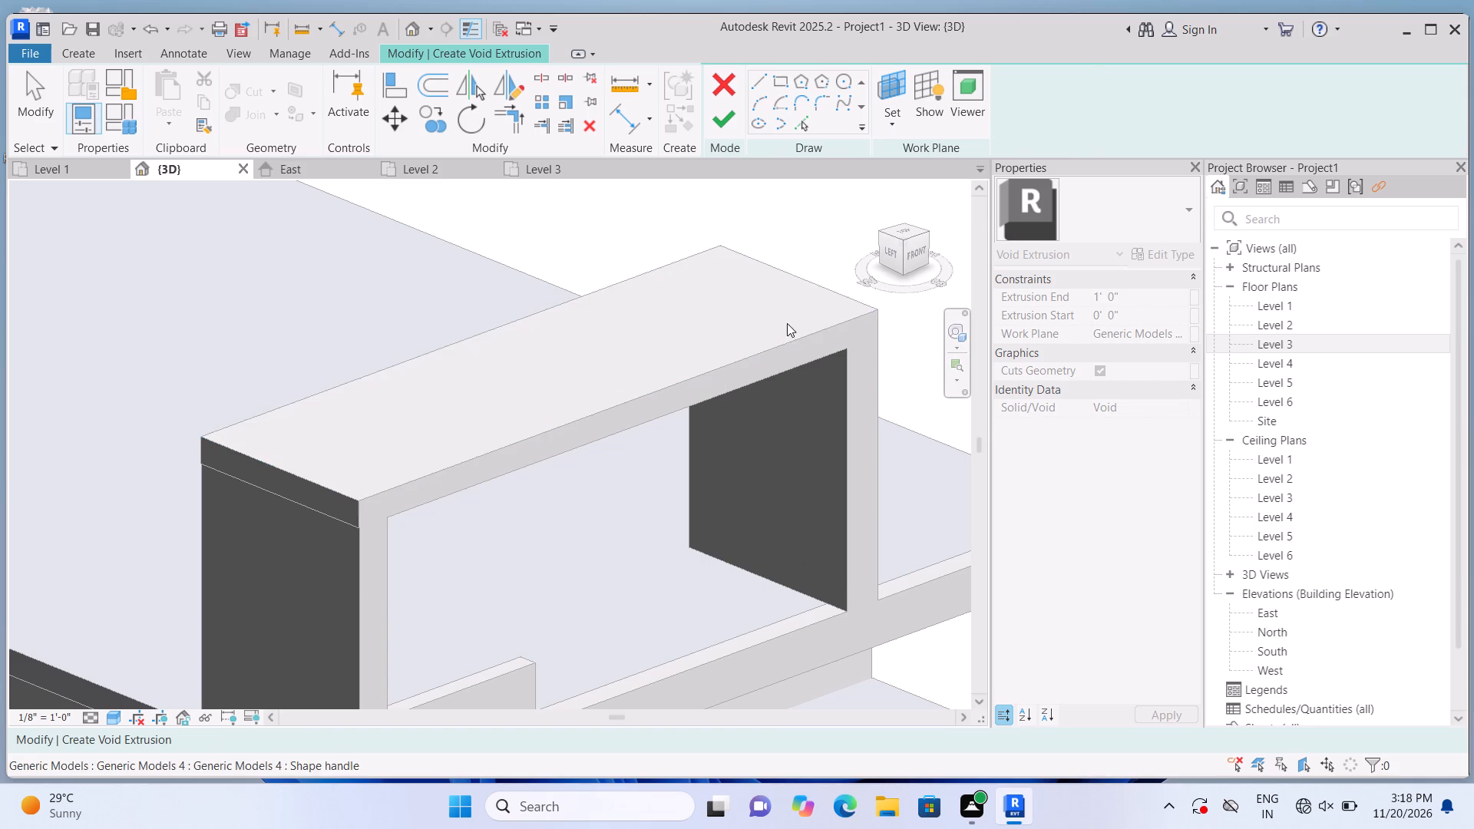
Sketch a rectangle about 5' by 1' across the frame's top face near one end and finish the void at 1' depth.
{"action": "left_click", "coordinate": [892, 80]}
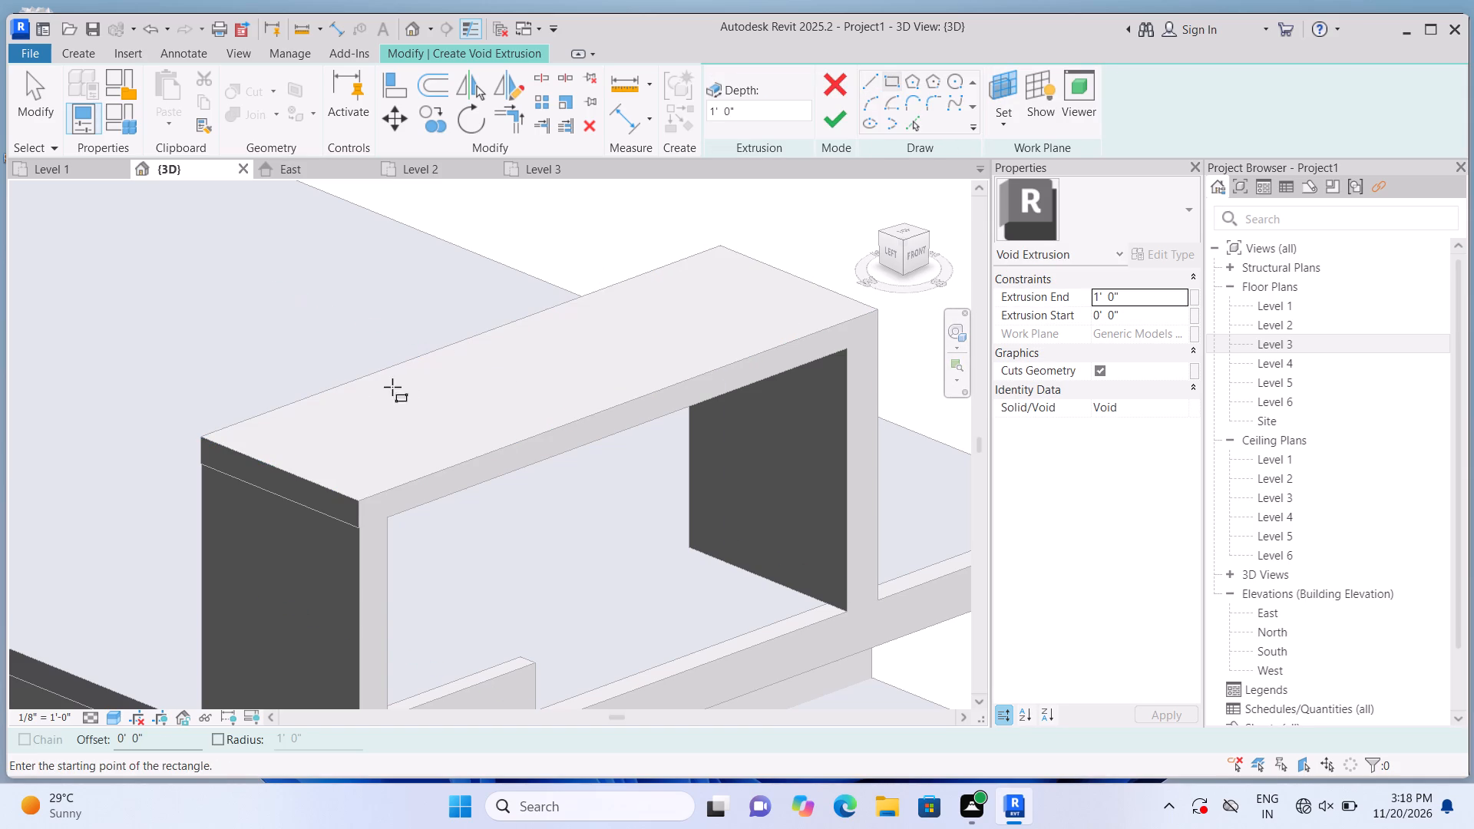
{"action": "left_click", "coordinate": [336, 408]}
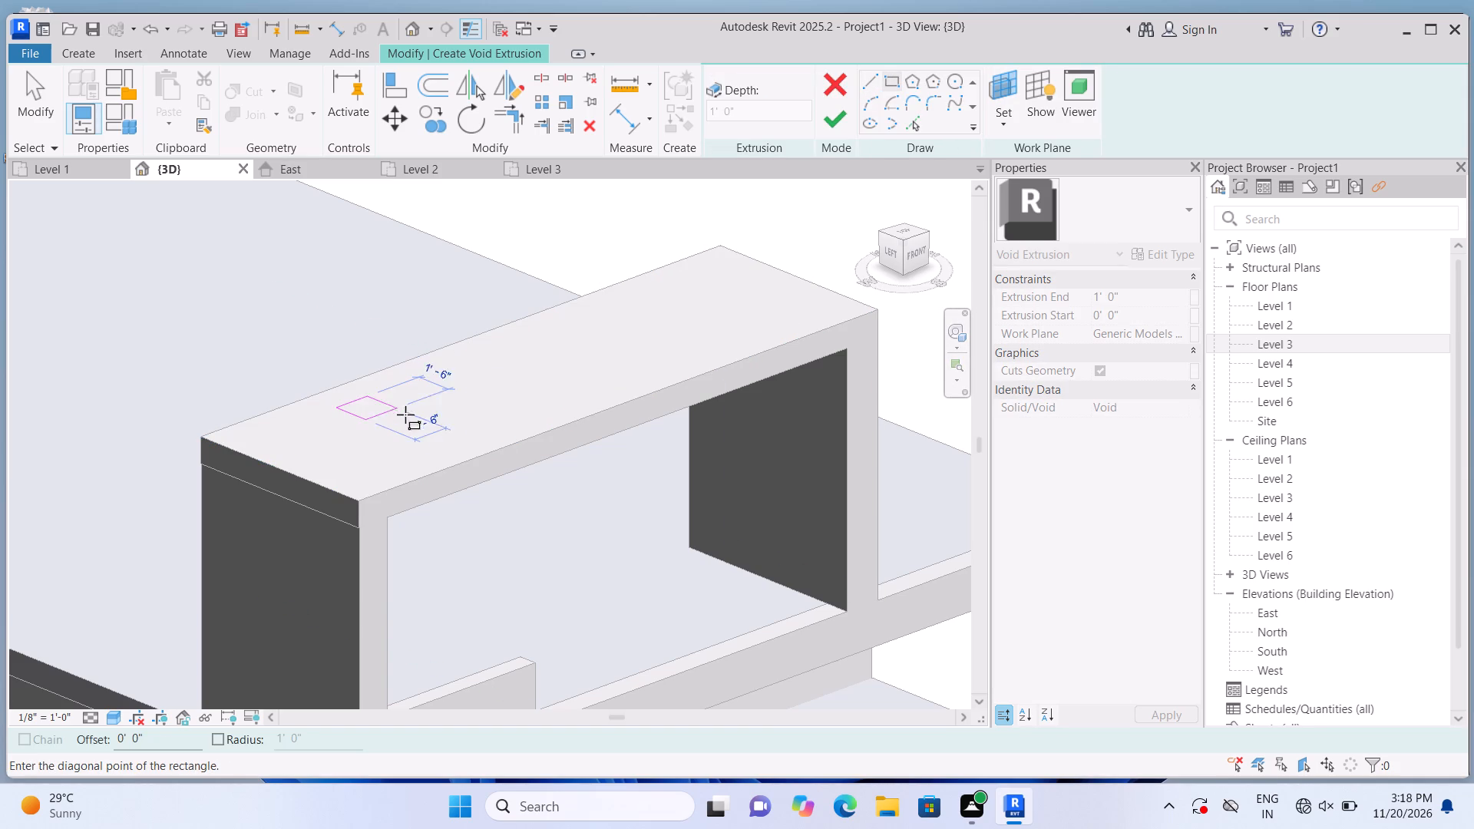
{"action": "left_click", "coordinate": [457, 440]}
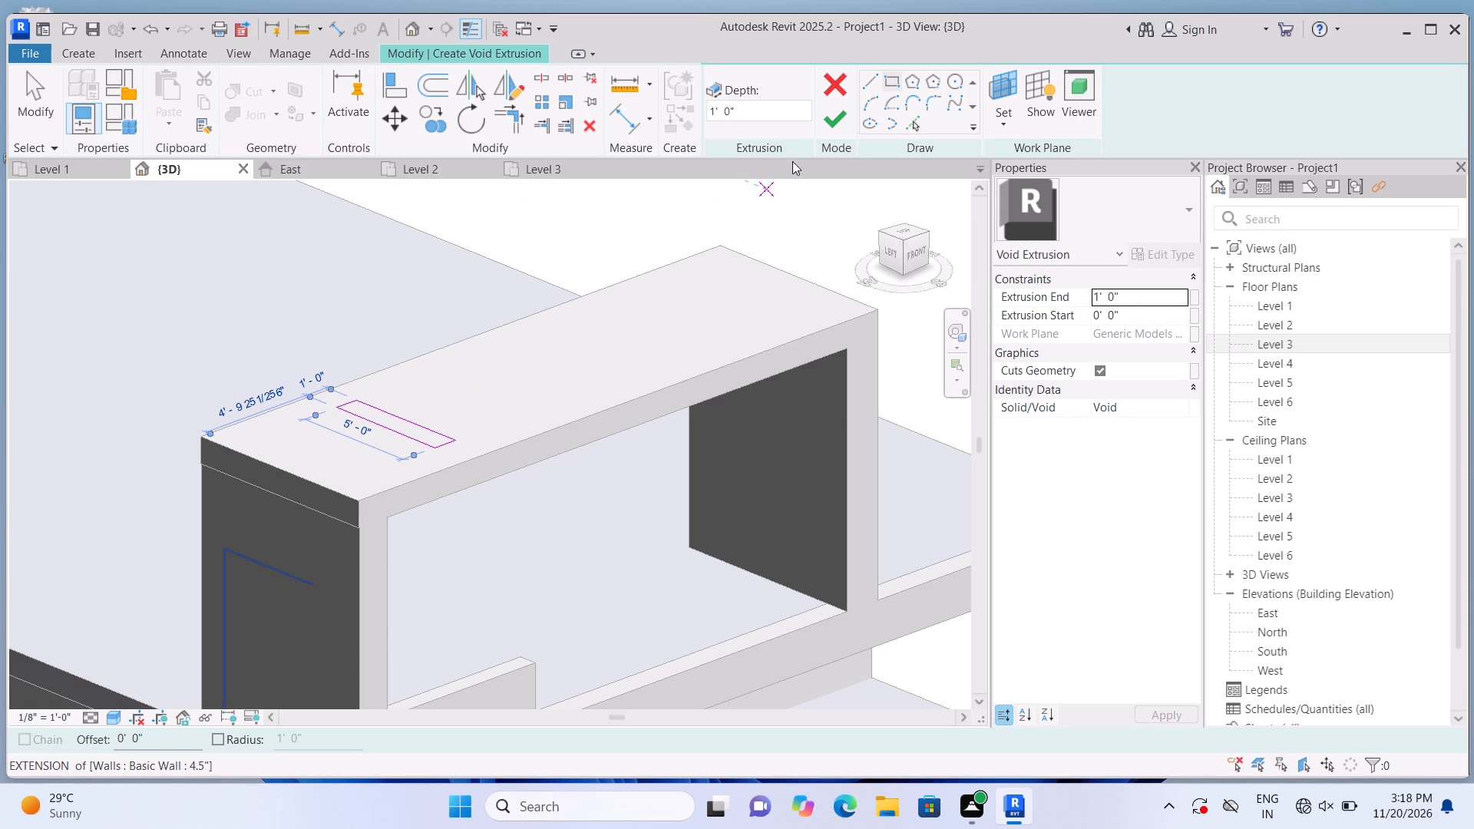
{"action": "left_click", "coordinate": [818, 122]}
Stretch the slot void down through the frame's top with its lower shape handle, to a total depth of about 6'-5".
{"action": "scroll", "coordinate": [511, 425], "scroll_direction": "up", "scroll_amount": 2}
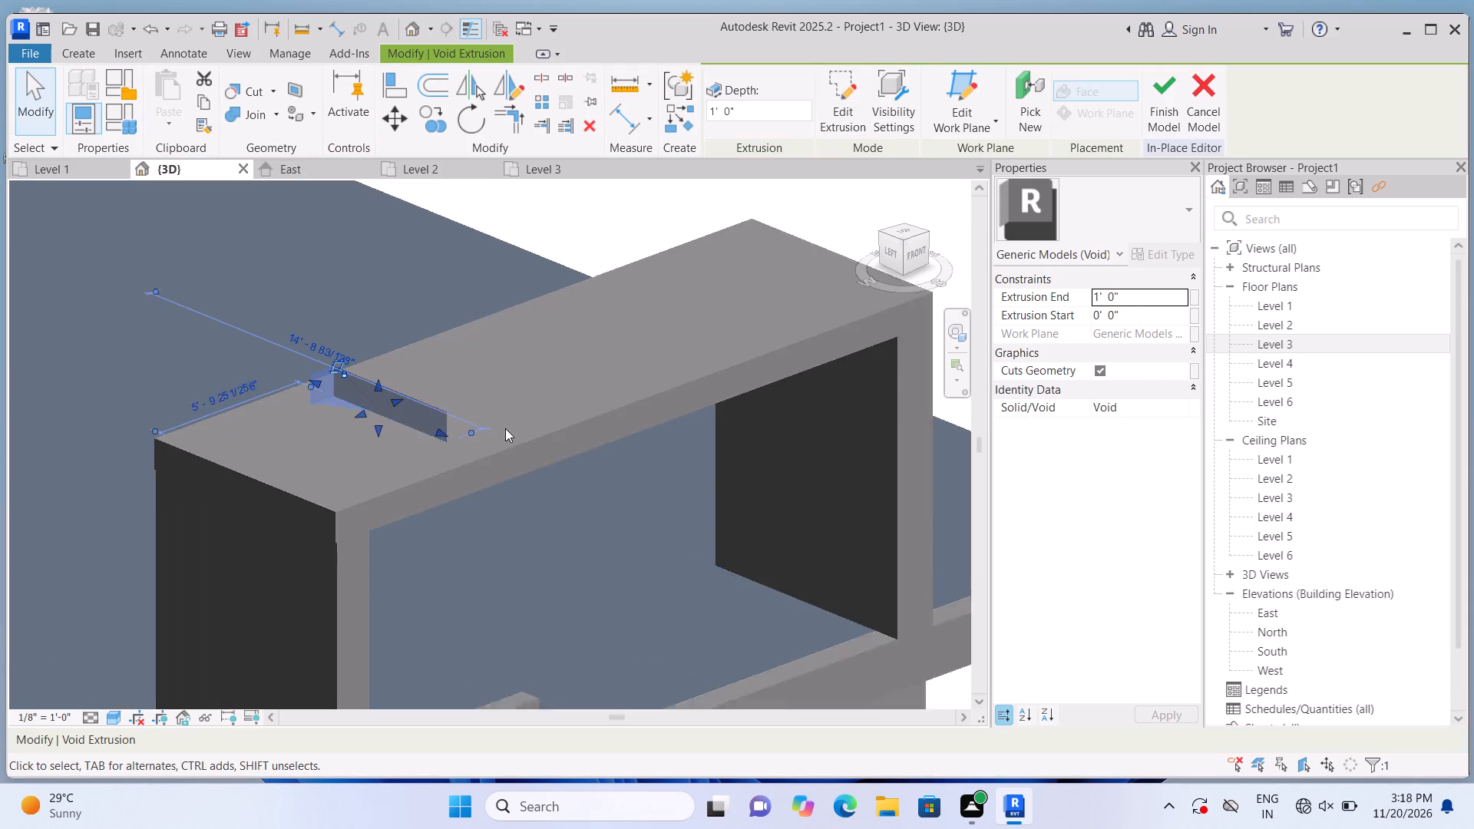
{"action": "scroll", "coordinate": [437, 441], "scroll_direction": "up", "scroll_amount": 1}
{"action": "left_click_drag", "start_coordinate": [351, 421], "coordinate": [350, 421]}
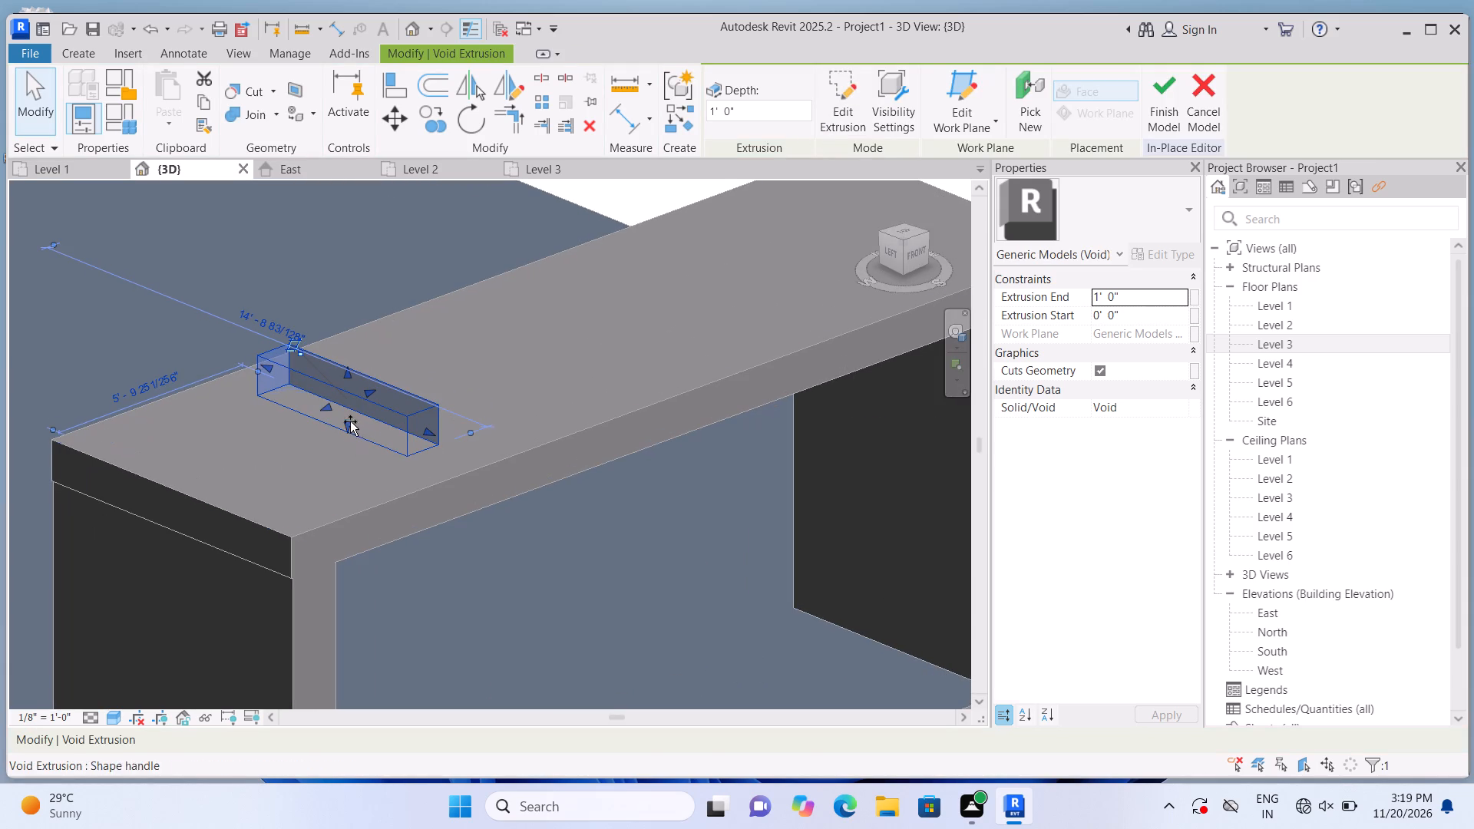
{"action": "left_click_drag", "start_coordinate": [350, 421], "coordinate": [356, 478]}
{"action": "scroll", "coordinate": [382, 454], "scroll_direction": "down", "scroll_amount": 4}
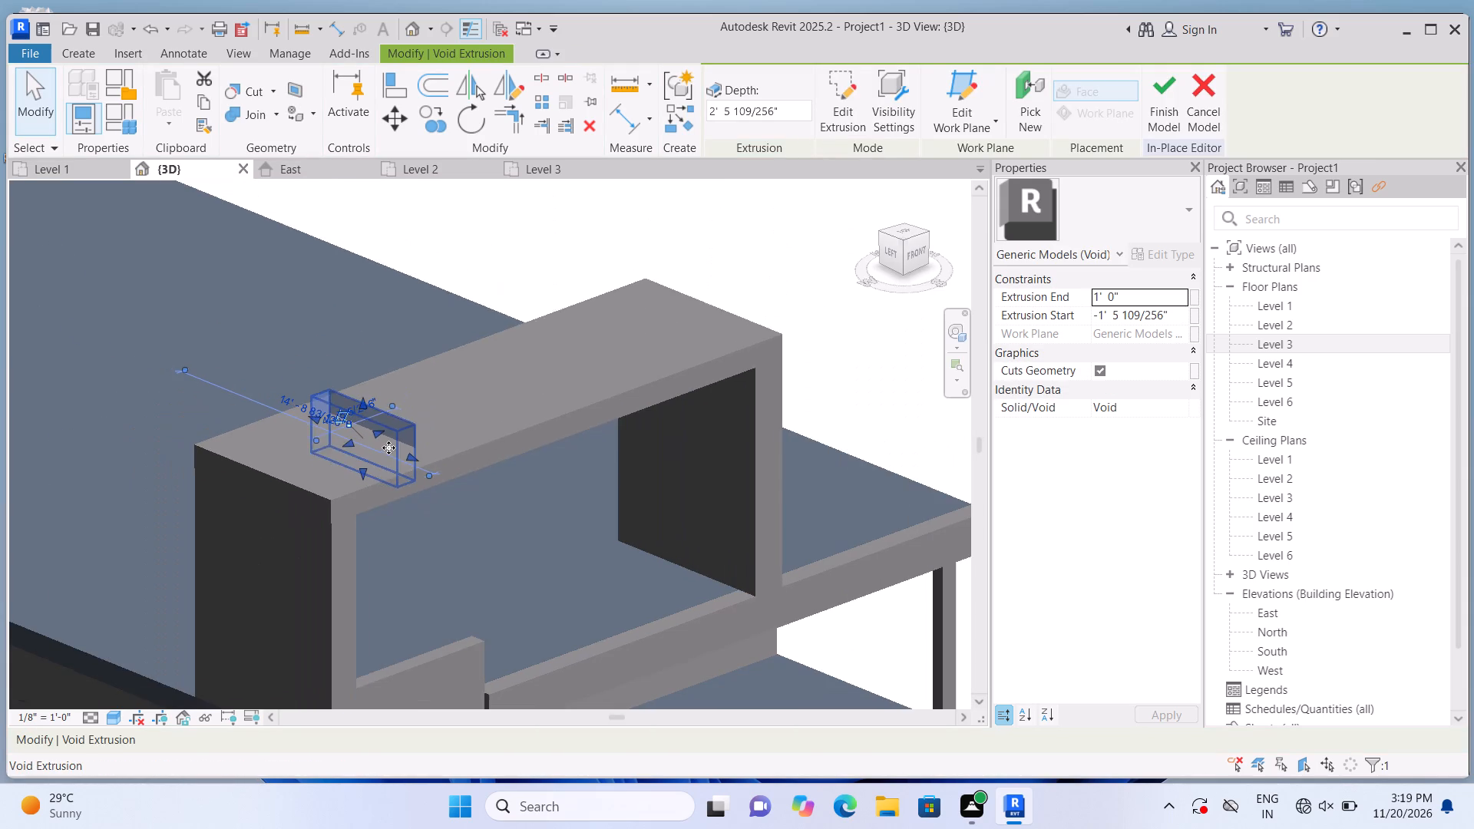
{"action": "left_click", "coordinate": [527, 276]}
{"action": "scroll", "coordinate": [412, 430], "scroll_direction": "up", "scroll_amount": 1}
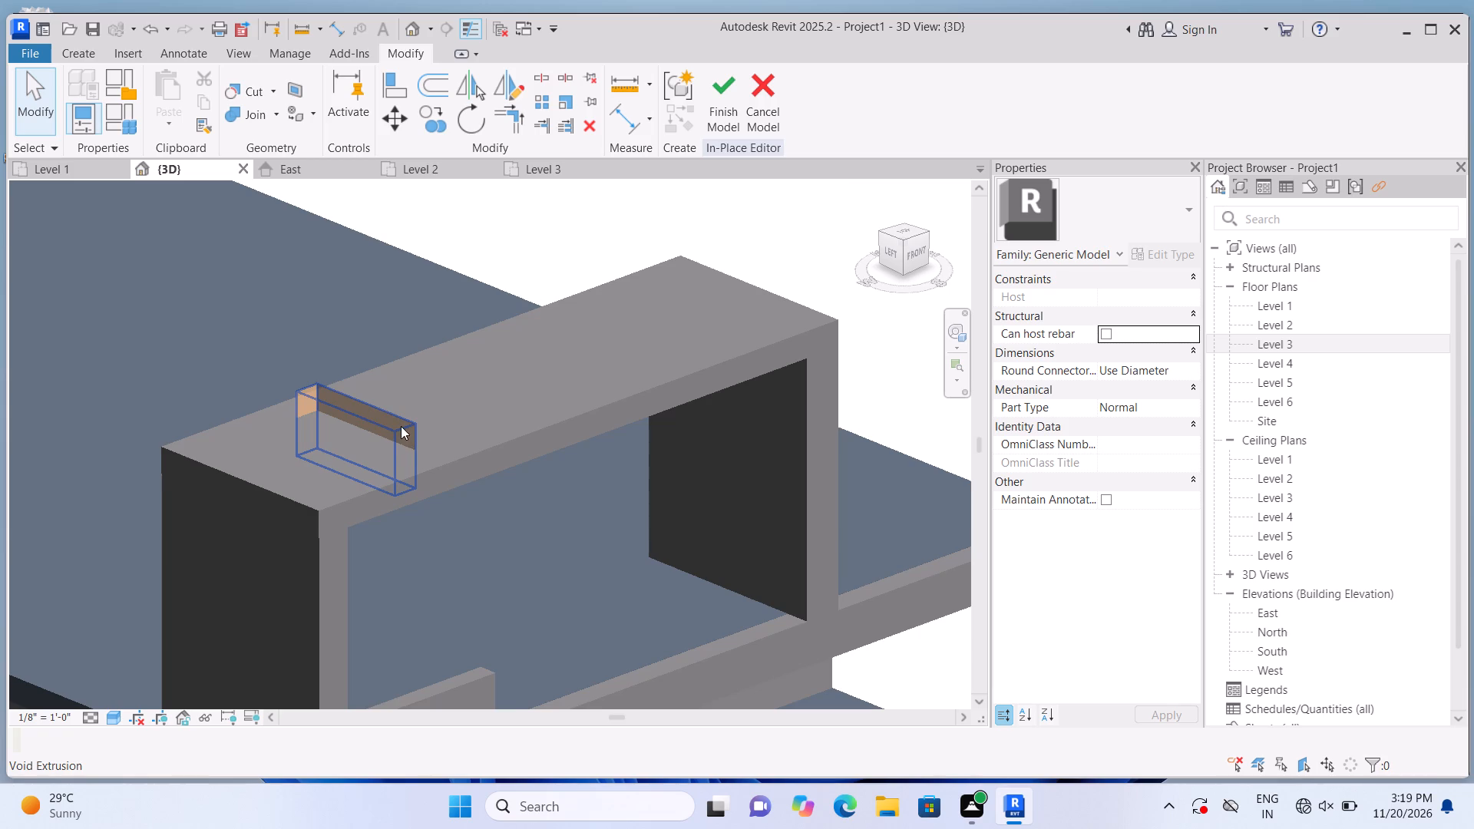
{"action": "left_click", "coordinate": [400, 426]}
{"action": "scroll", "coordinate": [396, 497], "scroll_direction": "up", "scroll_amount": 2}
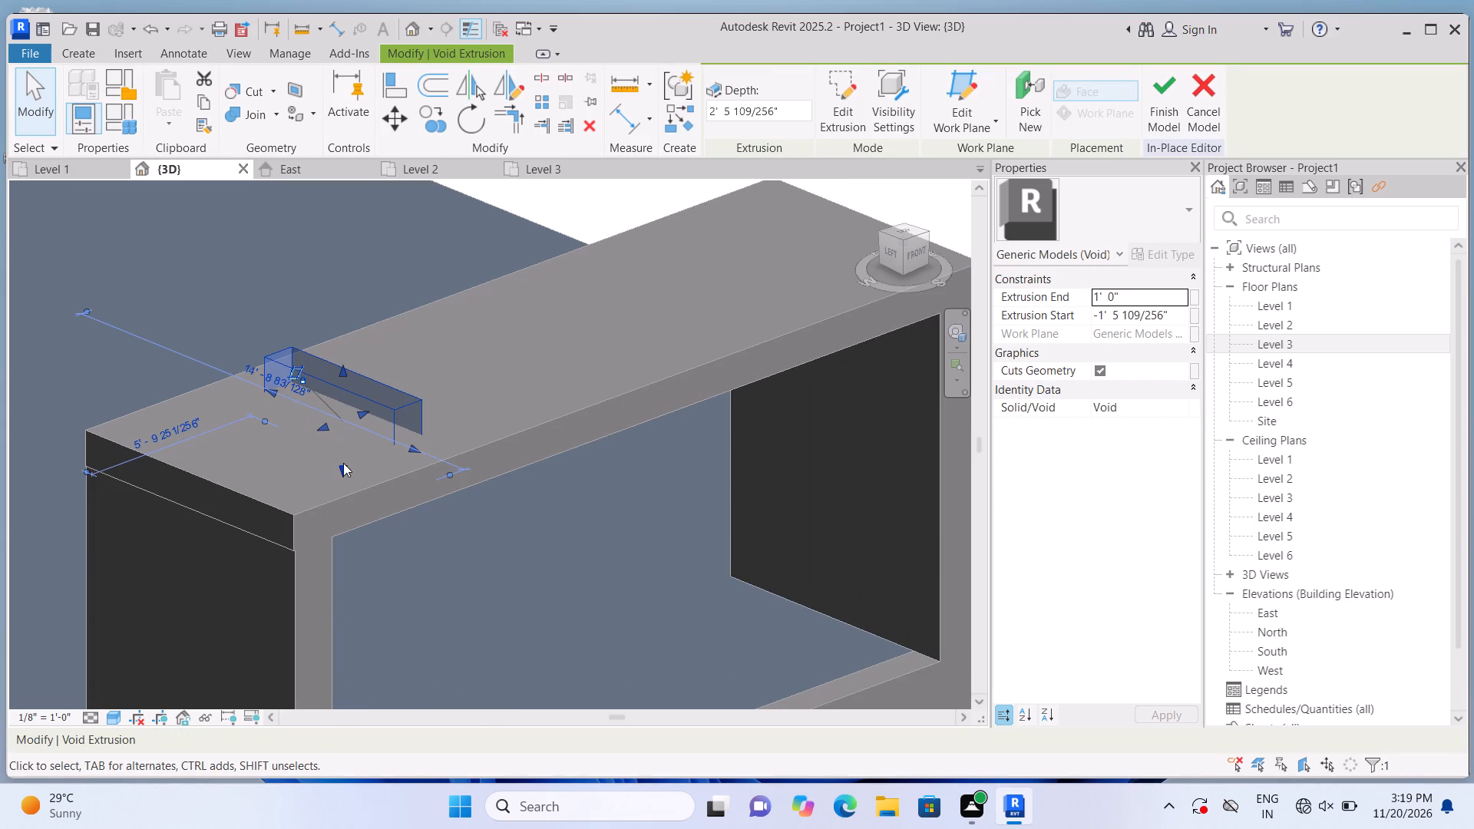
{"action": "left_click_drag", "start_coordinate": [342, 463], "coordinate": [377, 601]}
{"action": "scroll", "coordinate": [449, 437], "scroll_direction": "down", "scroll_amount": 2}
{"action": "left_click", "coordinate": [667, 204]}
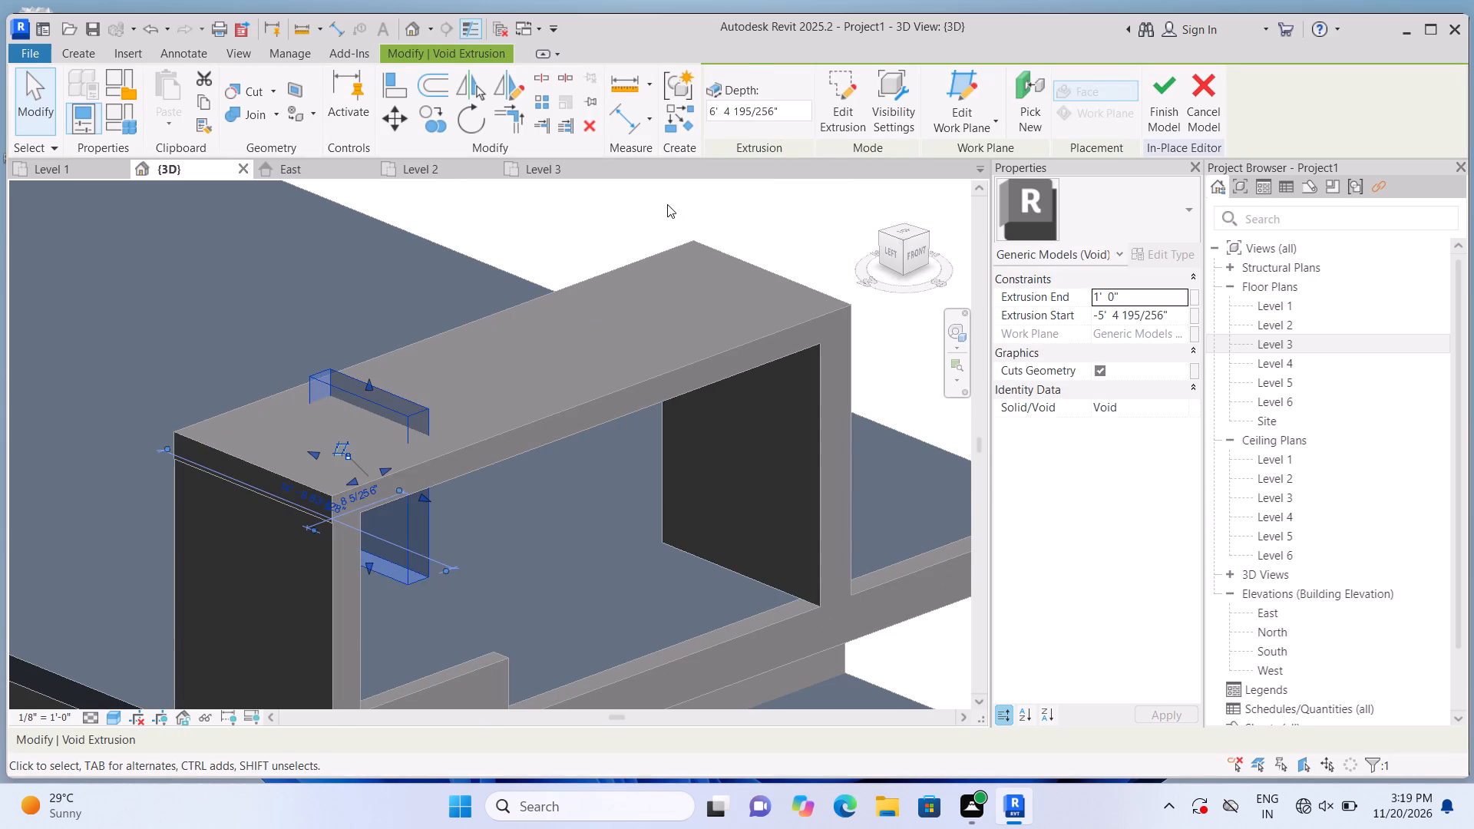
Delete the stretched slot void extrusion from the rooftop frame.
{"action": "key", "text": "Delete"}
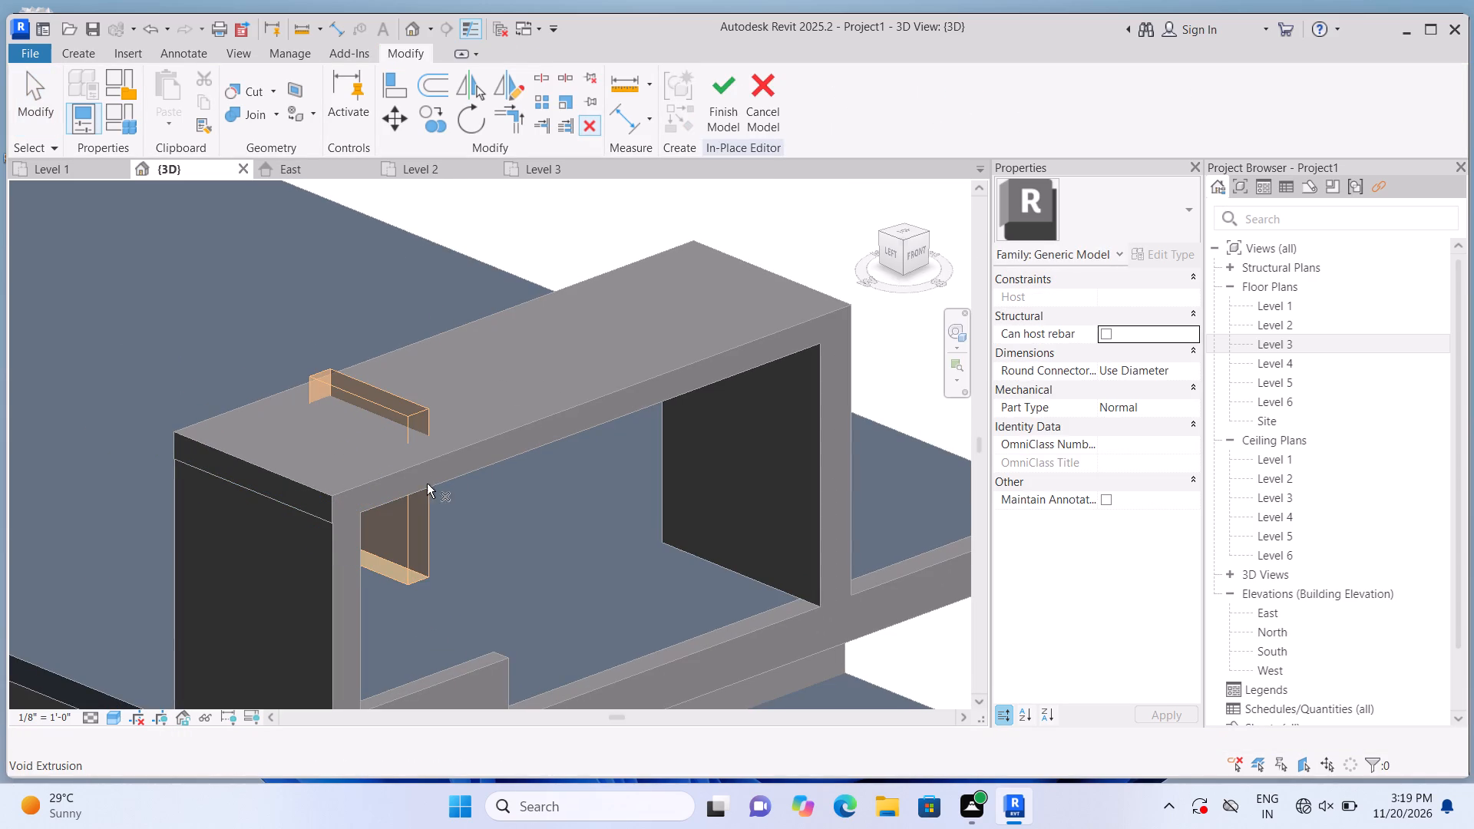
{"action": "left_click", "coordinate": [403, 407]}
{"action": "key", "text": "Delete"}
Turn the 3D view to the front of the house and examine the rooftop frame up close.
{"action": "scroll", "coordinate": [465, 339], "scroll_direction": "down", "scroll_amount": 1}
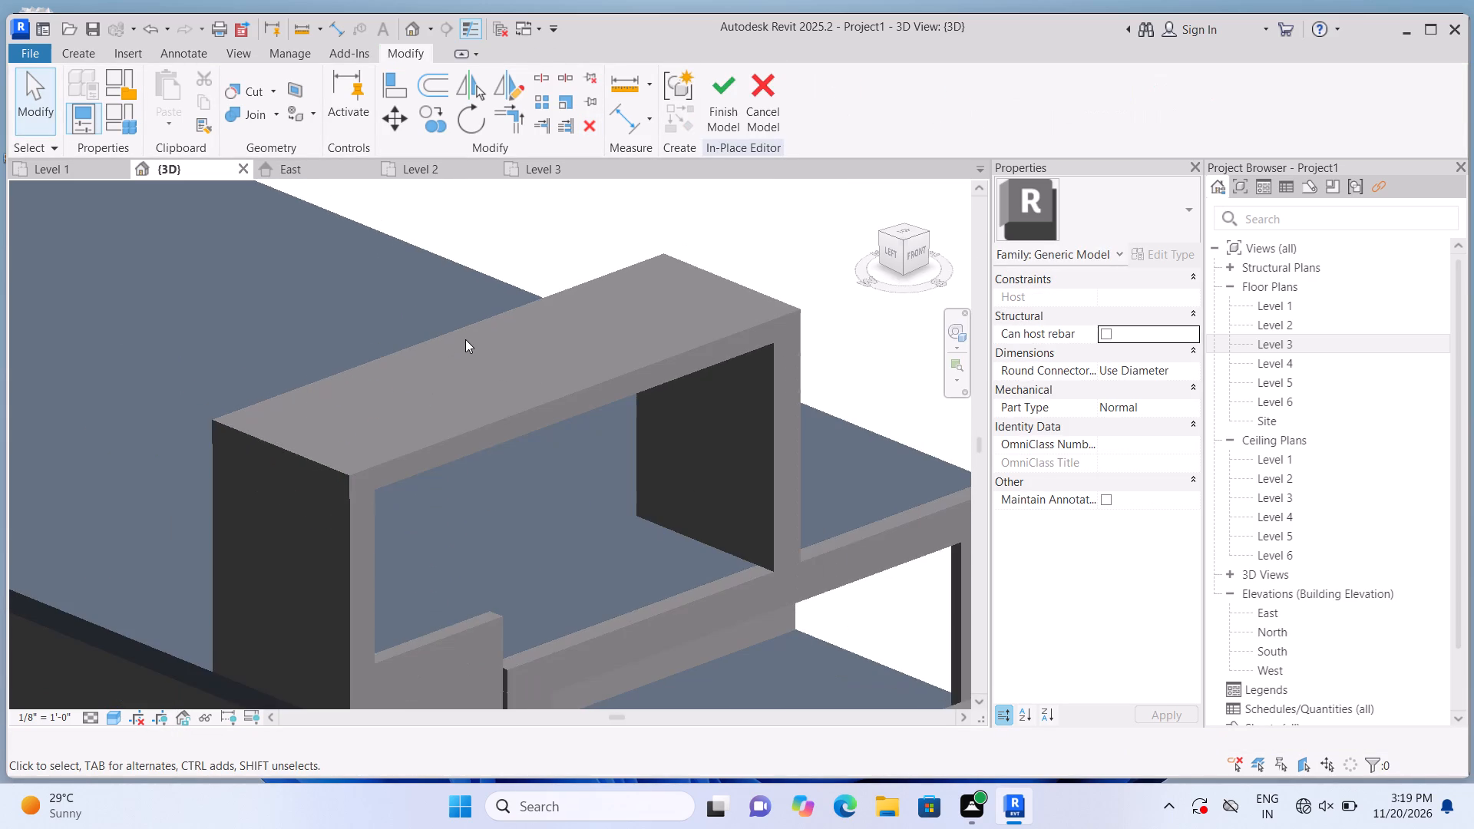
{"action": "scroll", "coordinate": [488, 335], "scroll_direction": "down", "scroll_amount": 8}
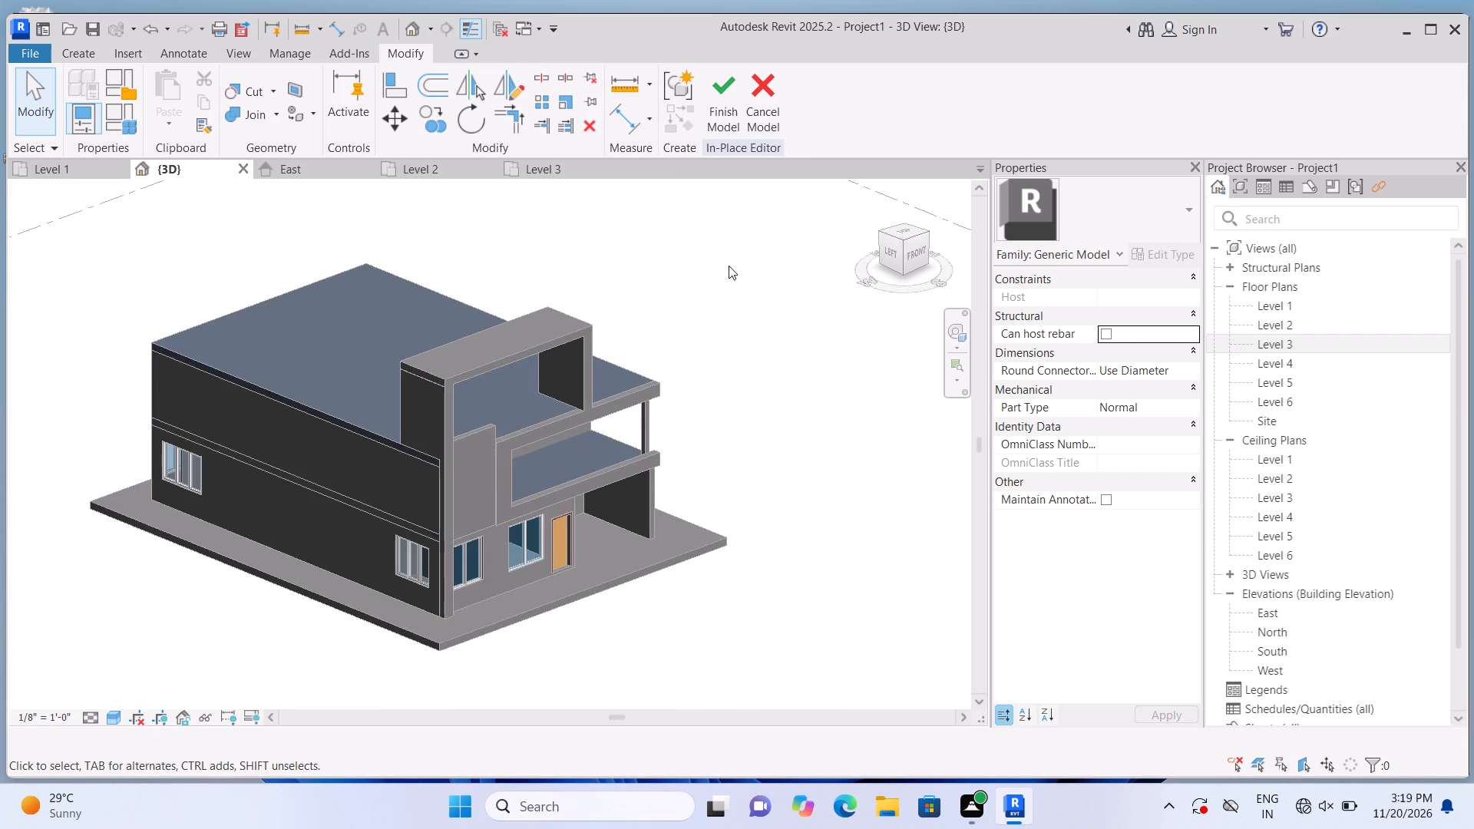
{"action": "scroll", "coordinate": [725, 269], "scroll_direction": "up", "scroll_amount": 1}
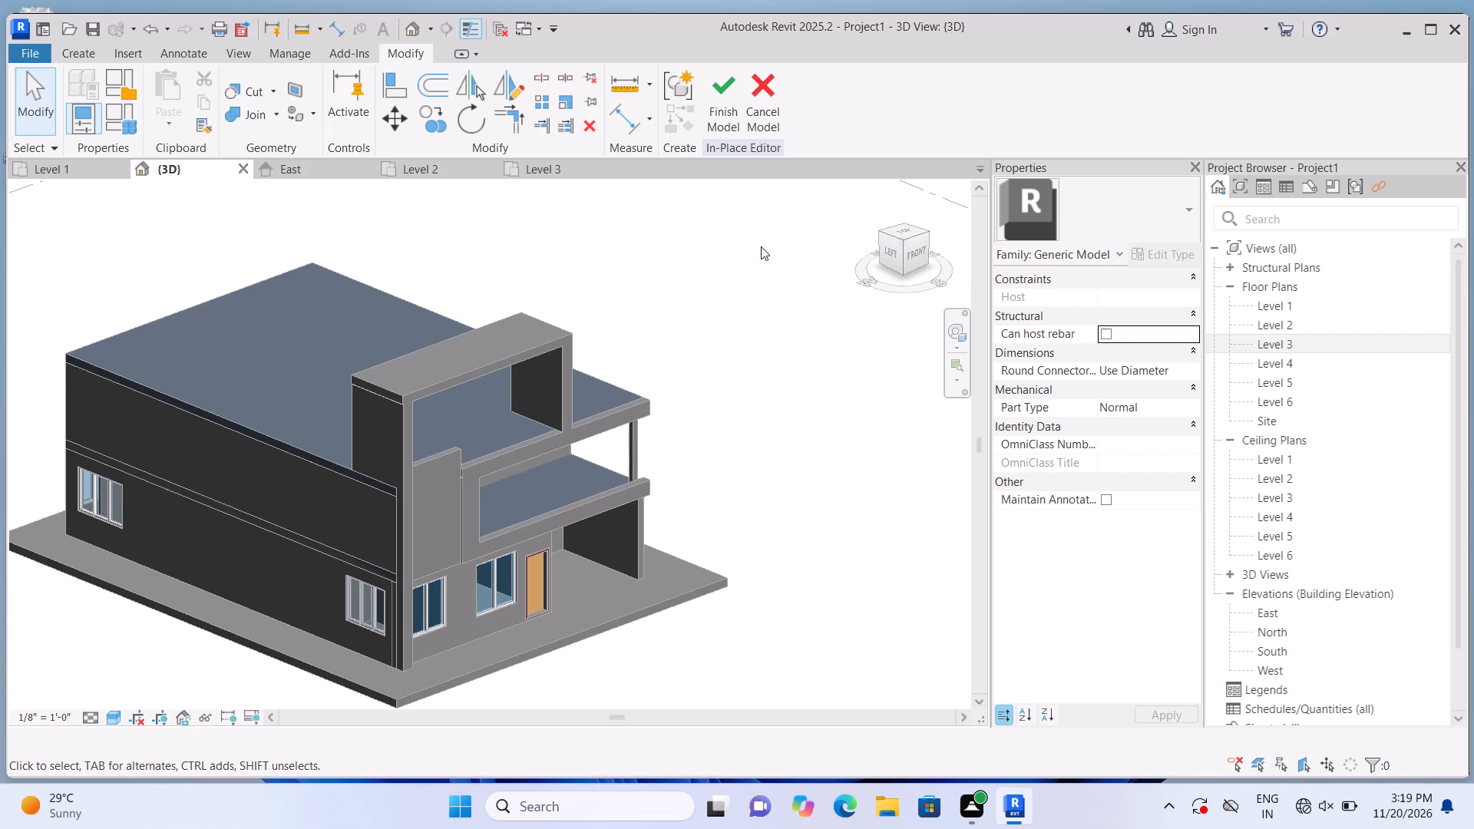
{"action": "left_click", "coordinate": [920, 249]}
{"action": "scroll", "coordinate": [357, 492], "scroll_direction": "up", "scroll_amount": 5}
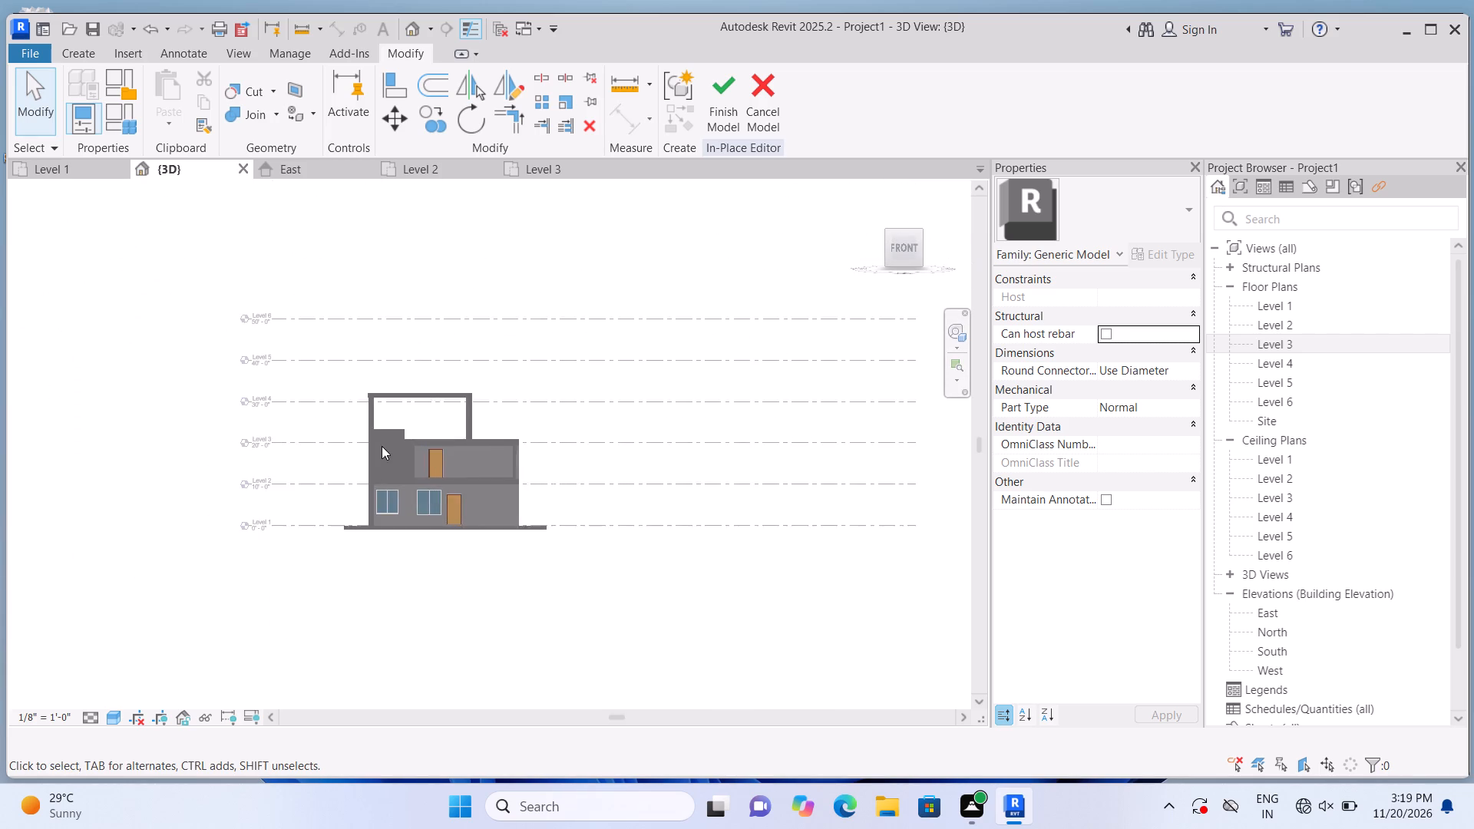
{"action": "scroll", "coordinate": [382, 446], "scroll_direction": "up", "scroll_amount": 10}
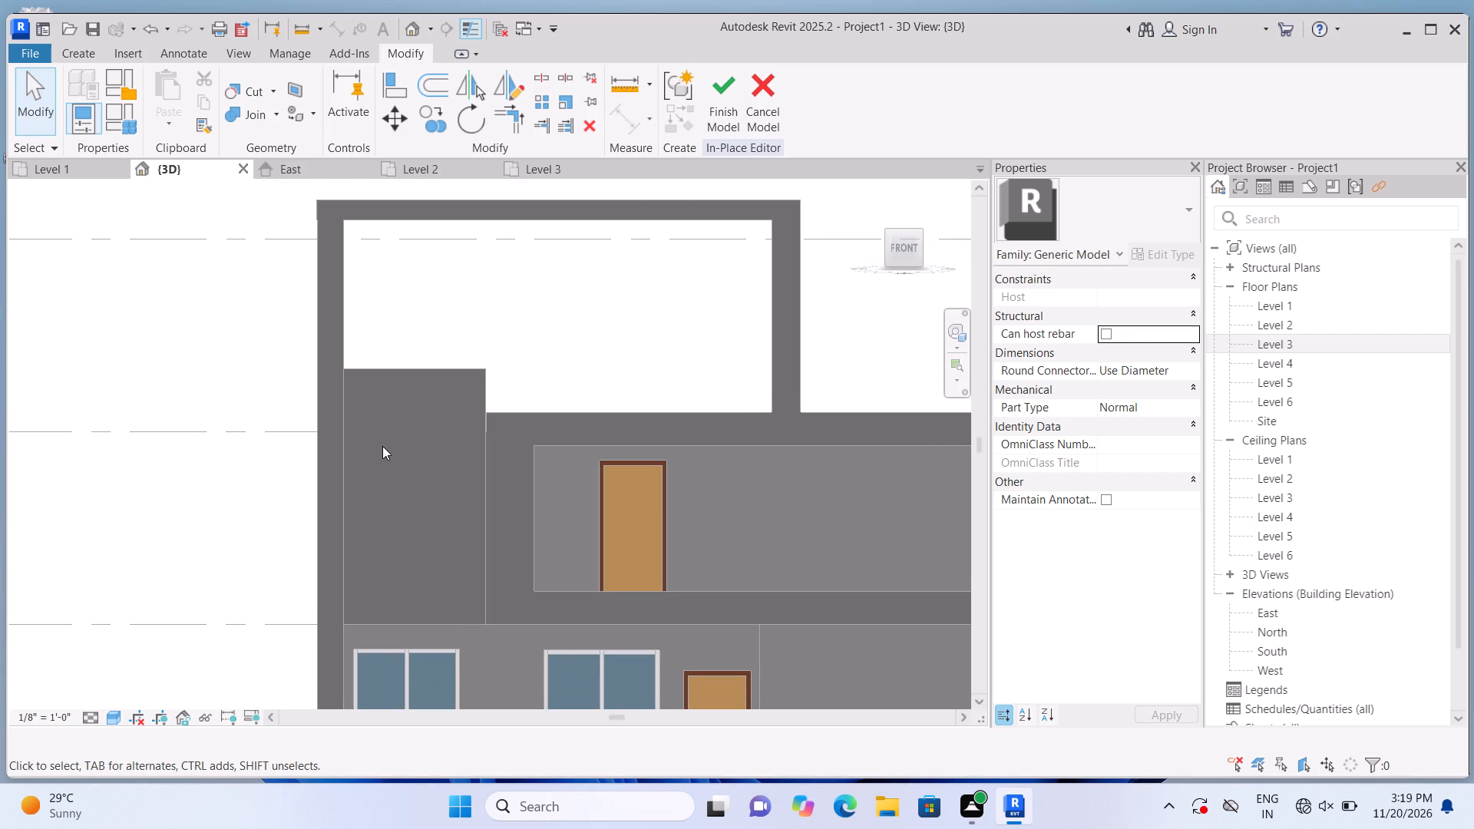
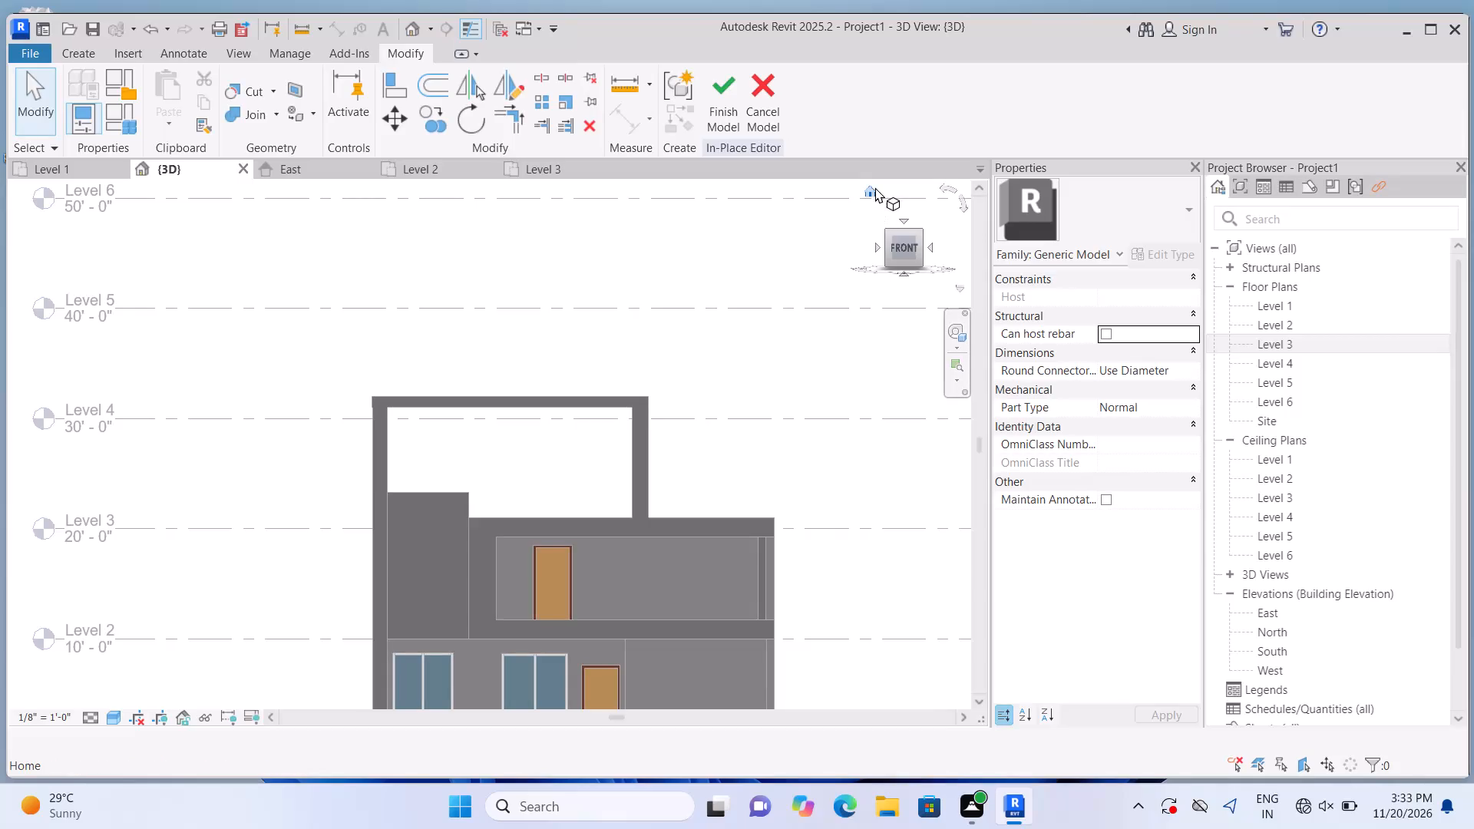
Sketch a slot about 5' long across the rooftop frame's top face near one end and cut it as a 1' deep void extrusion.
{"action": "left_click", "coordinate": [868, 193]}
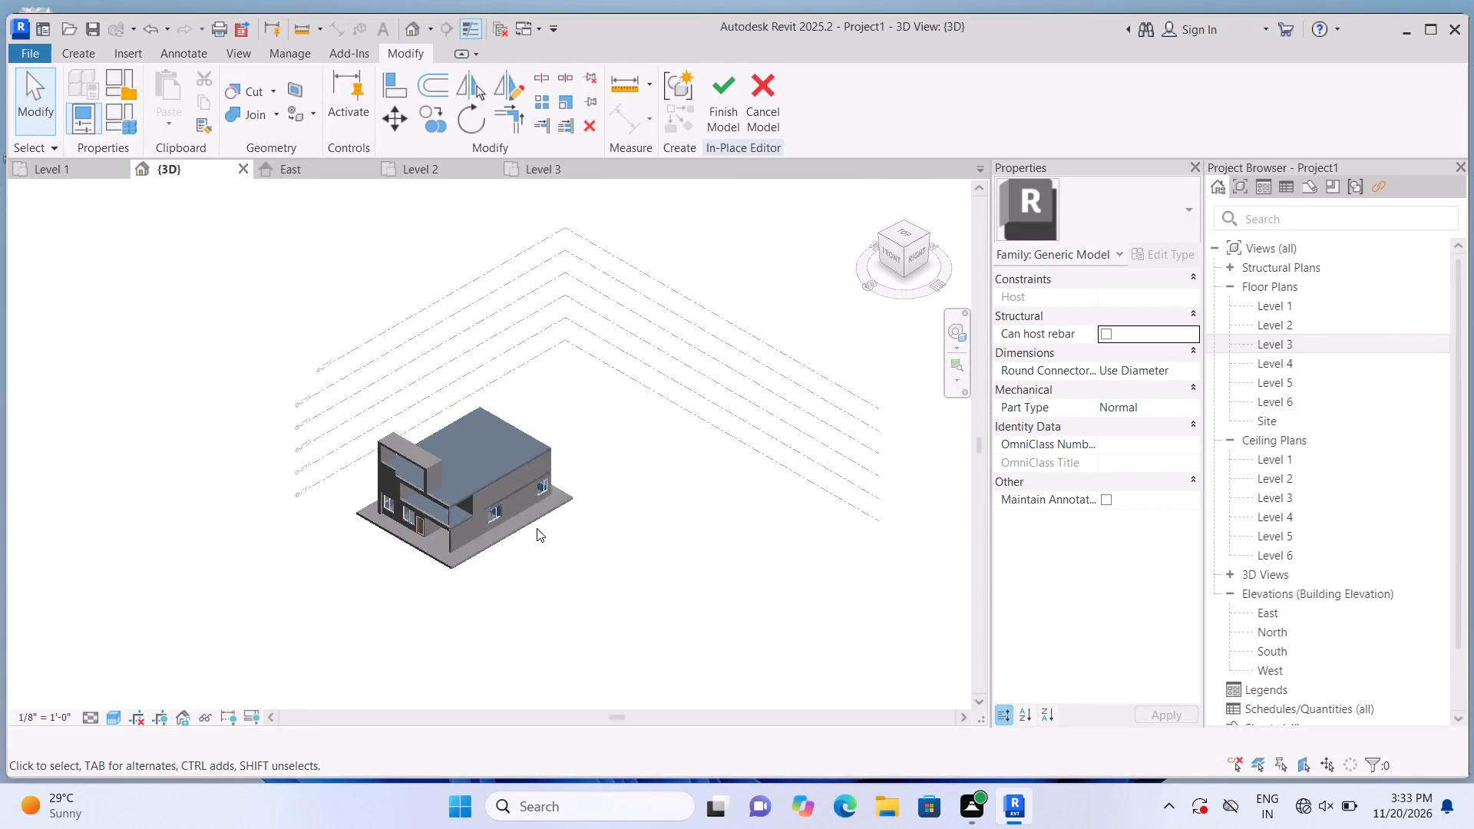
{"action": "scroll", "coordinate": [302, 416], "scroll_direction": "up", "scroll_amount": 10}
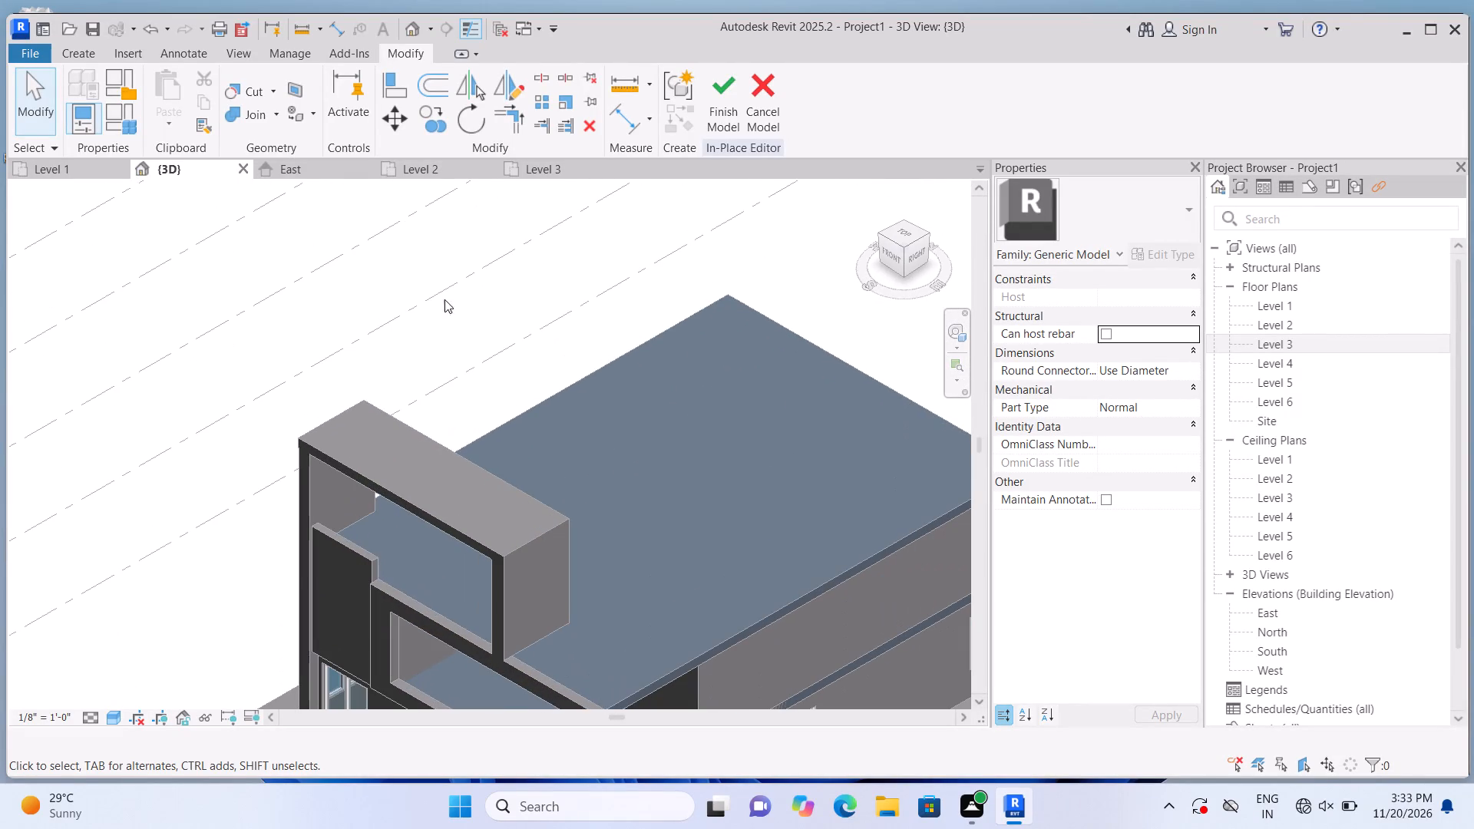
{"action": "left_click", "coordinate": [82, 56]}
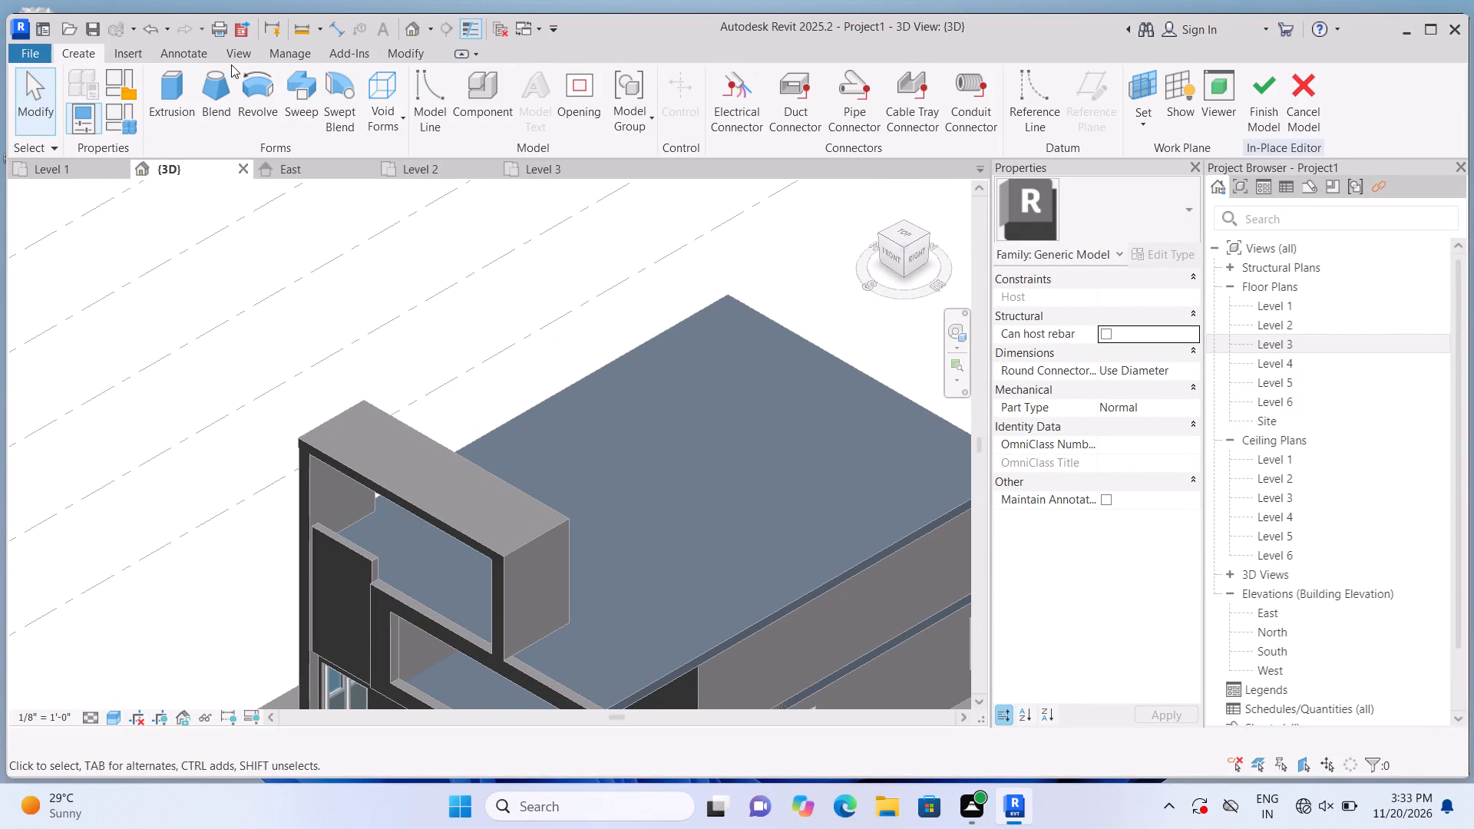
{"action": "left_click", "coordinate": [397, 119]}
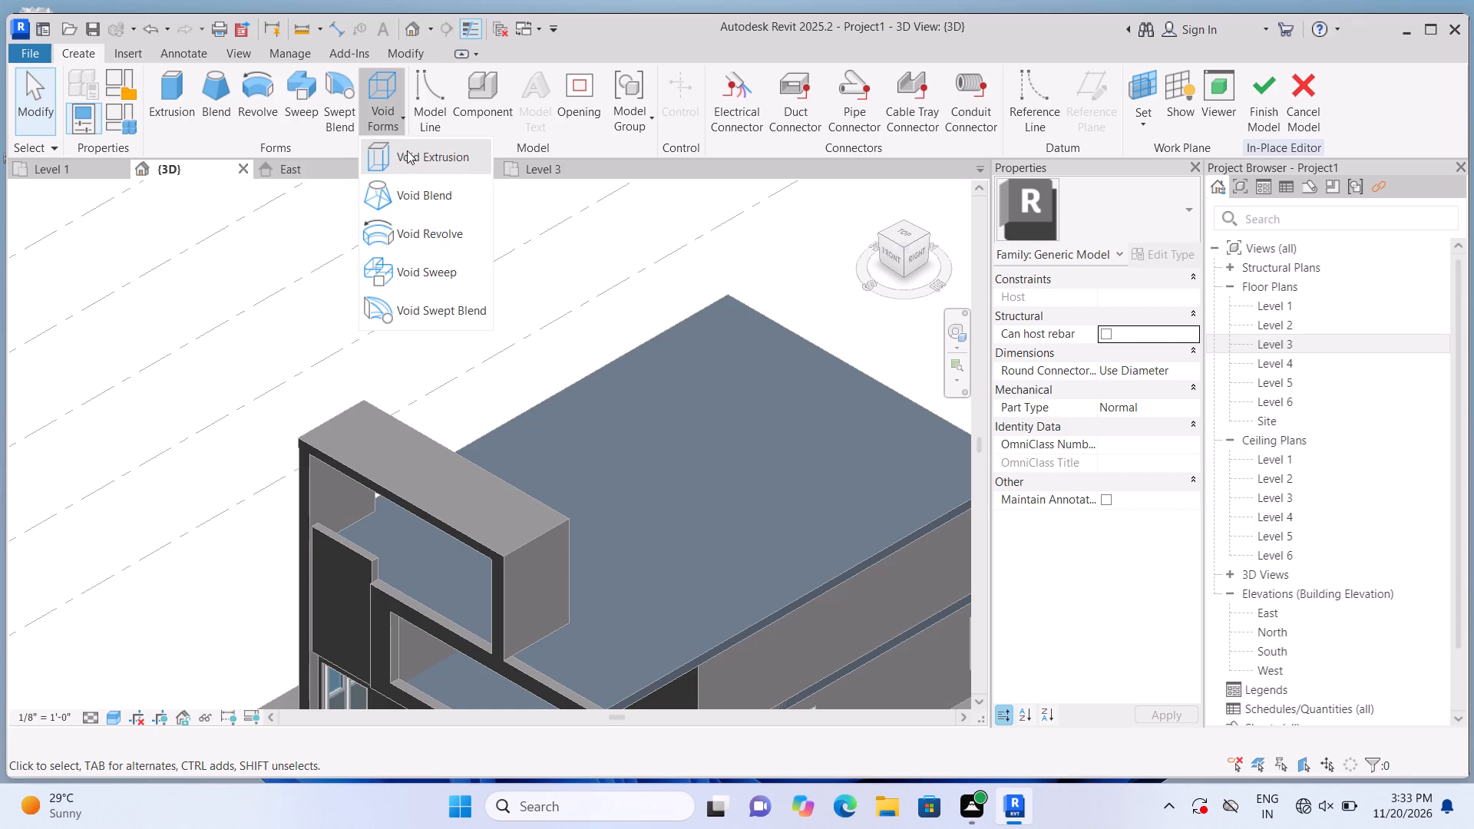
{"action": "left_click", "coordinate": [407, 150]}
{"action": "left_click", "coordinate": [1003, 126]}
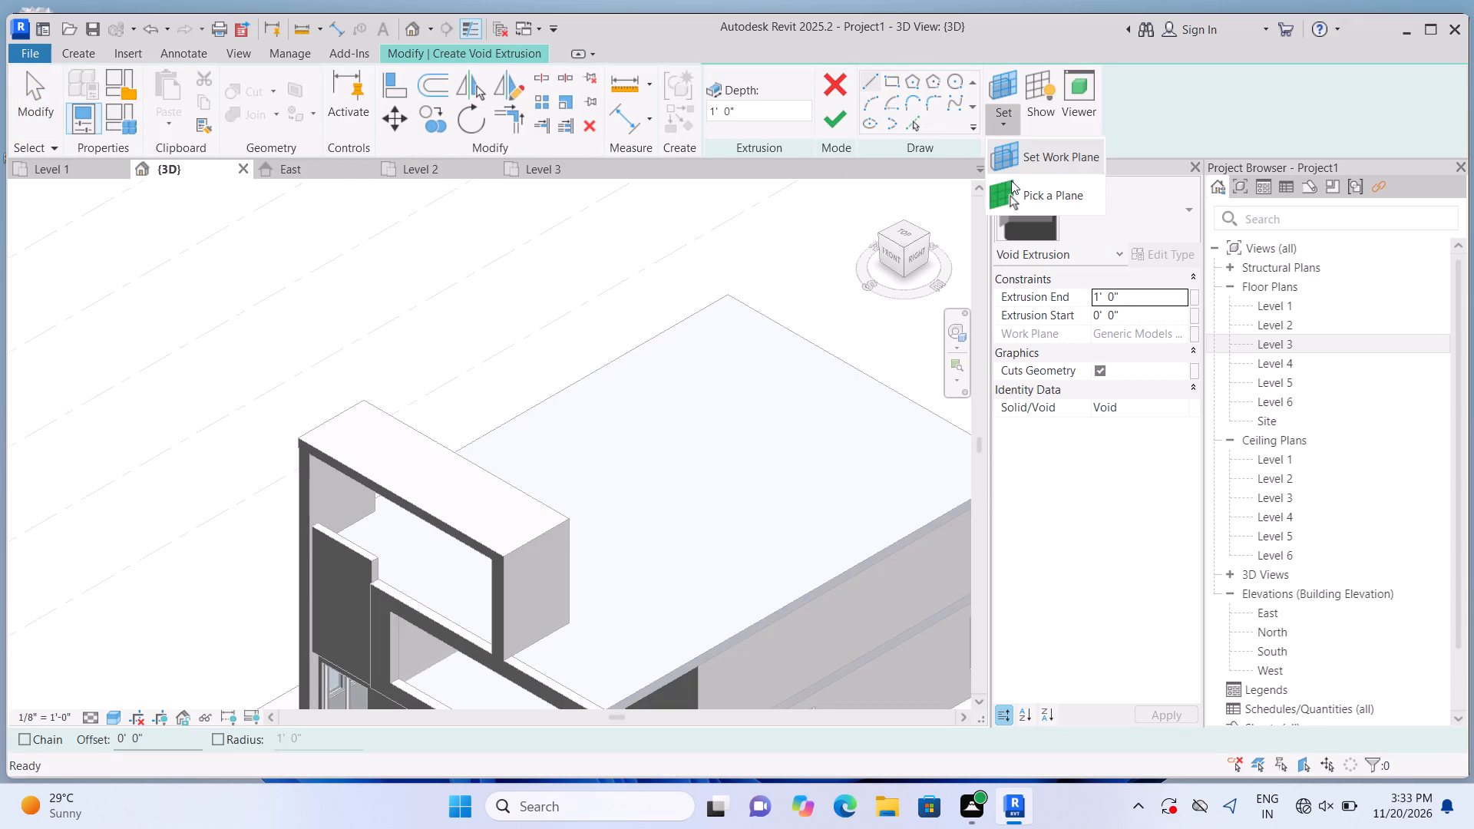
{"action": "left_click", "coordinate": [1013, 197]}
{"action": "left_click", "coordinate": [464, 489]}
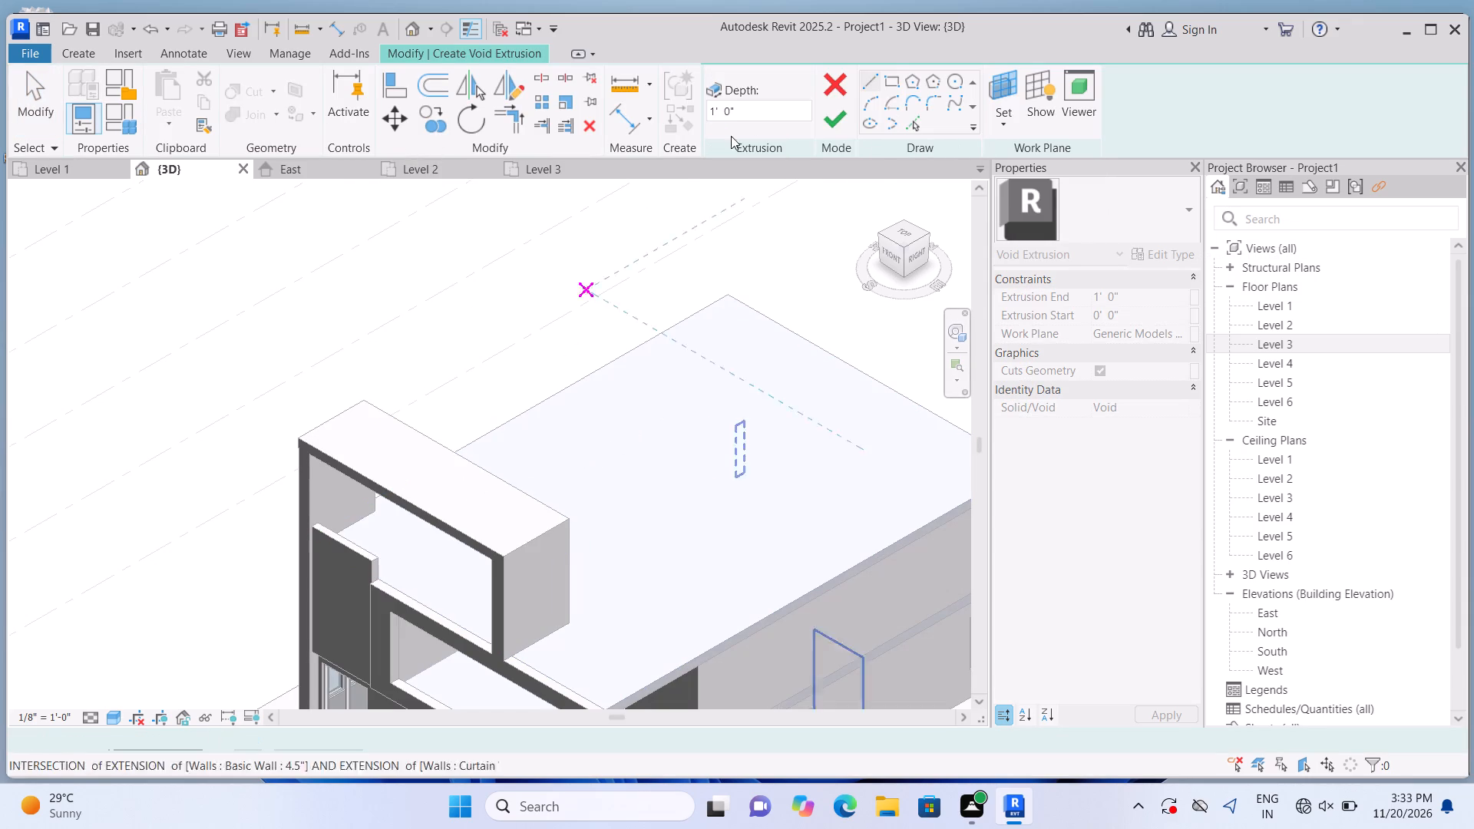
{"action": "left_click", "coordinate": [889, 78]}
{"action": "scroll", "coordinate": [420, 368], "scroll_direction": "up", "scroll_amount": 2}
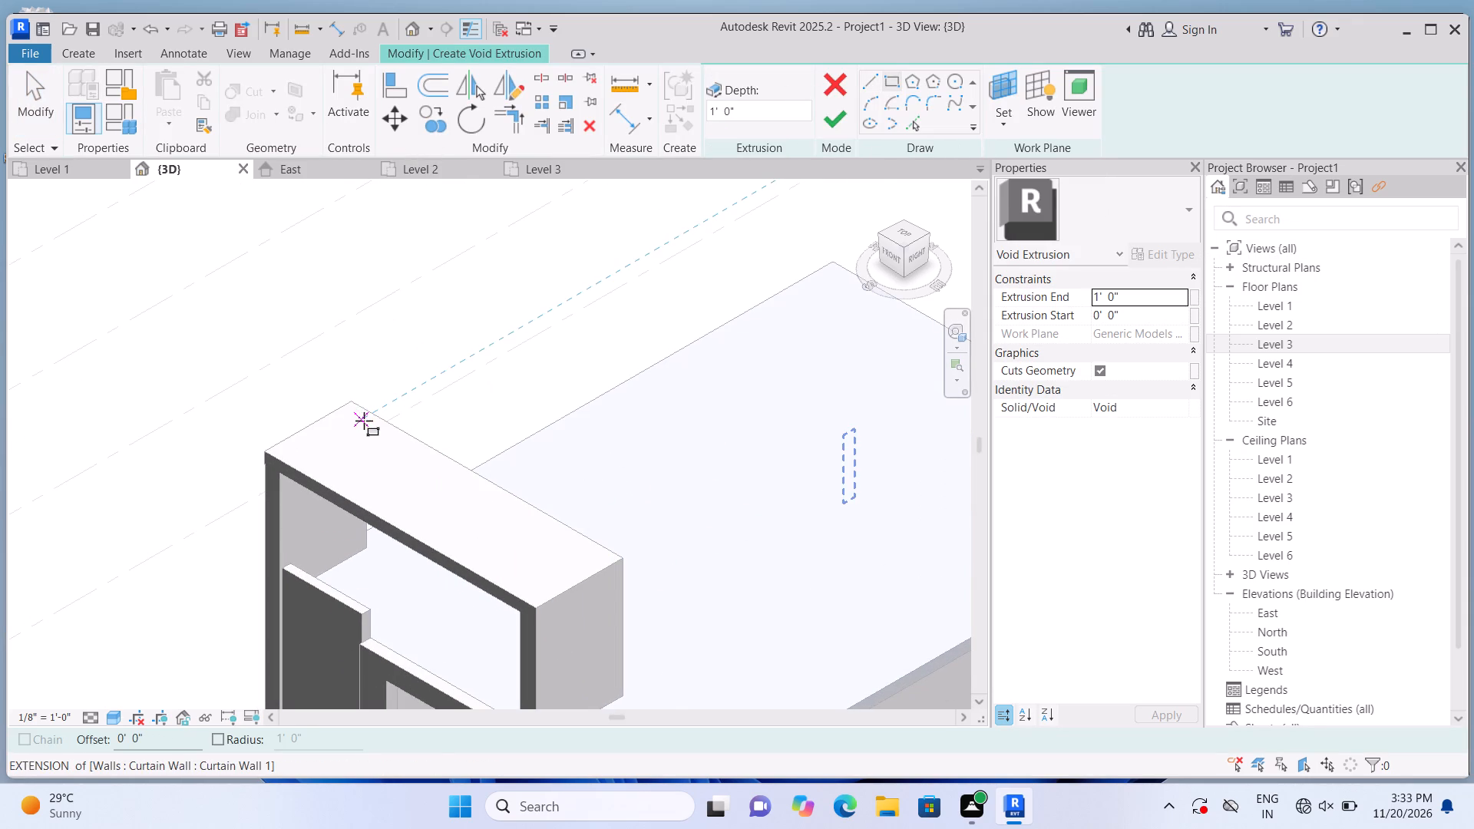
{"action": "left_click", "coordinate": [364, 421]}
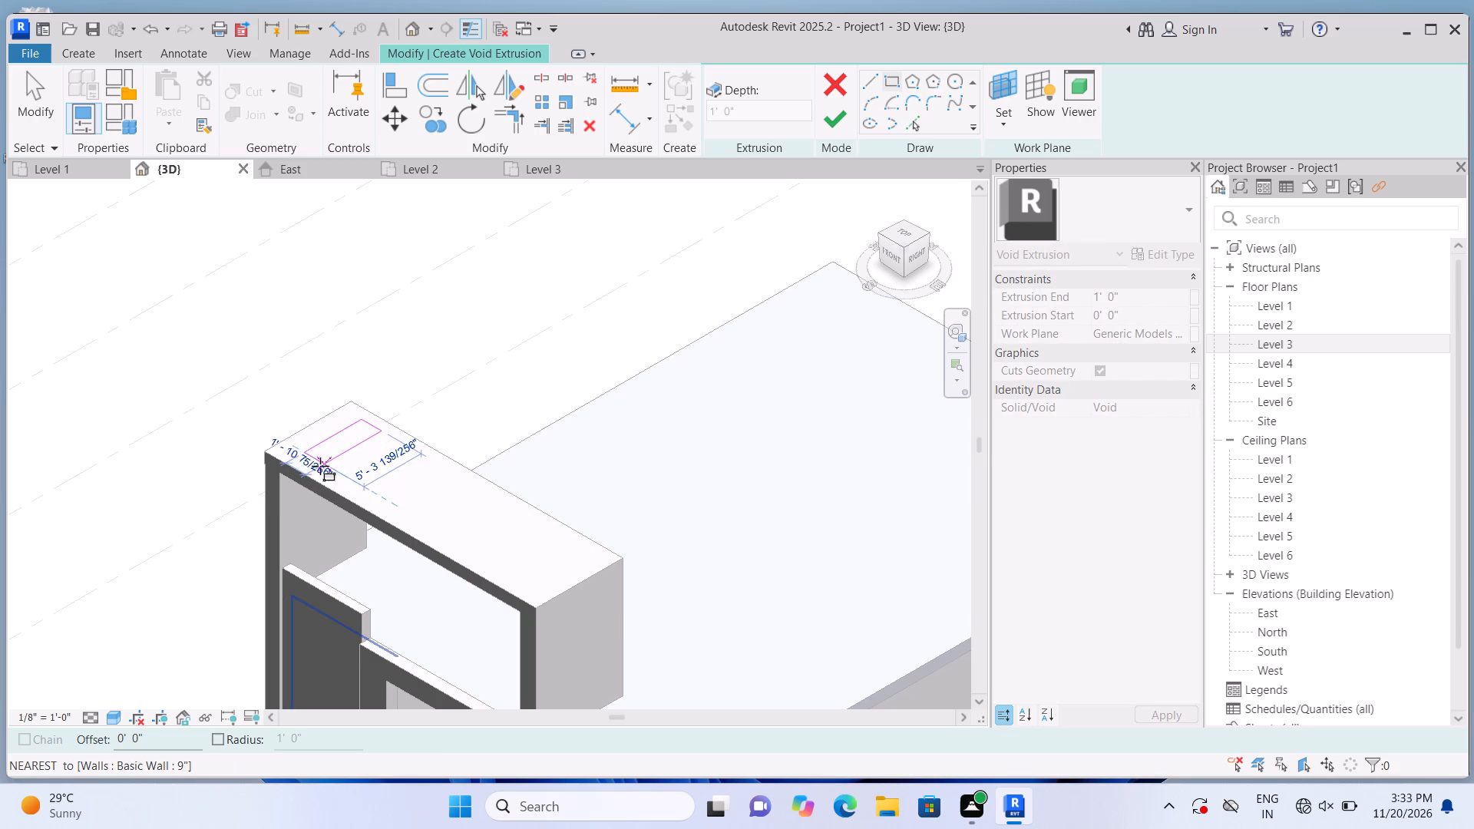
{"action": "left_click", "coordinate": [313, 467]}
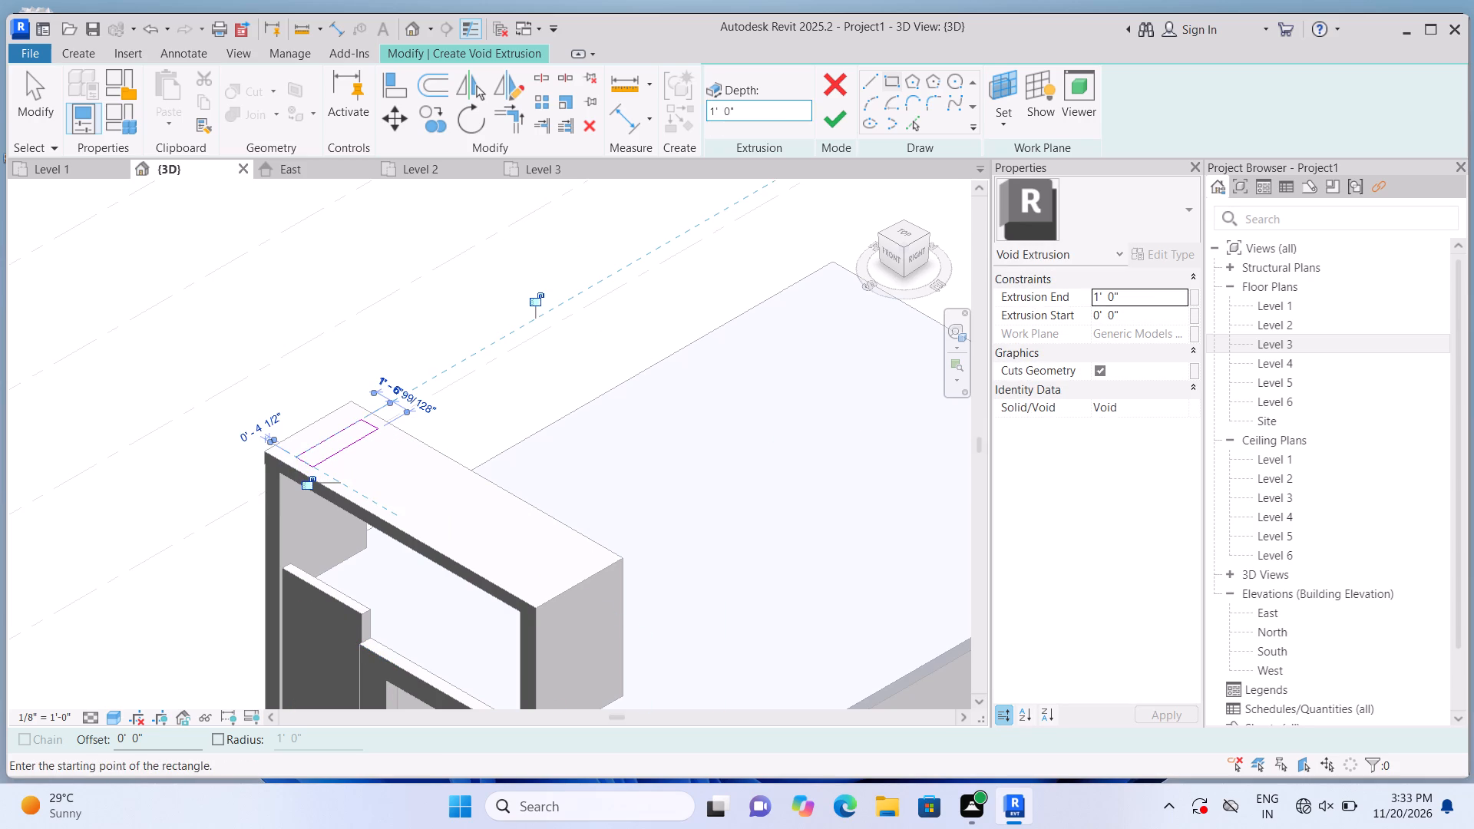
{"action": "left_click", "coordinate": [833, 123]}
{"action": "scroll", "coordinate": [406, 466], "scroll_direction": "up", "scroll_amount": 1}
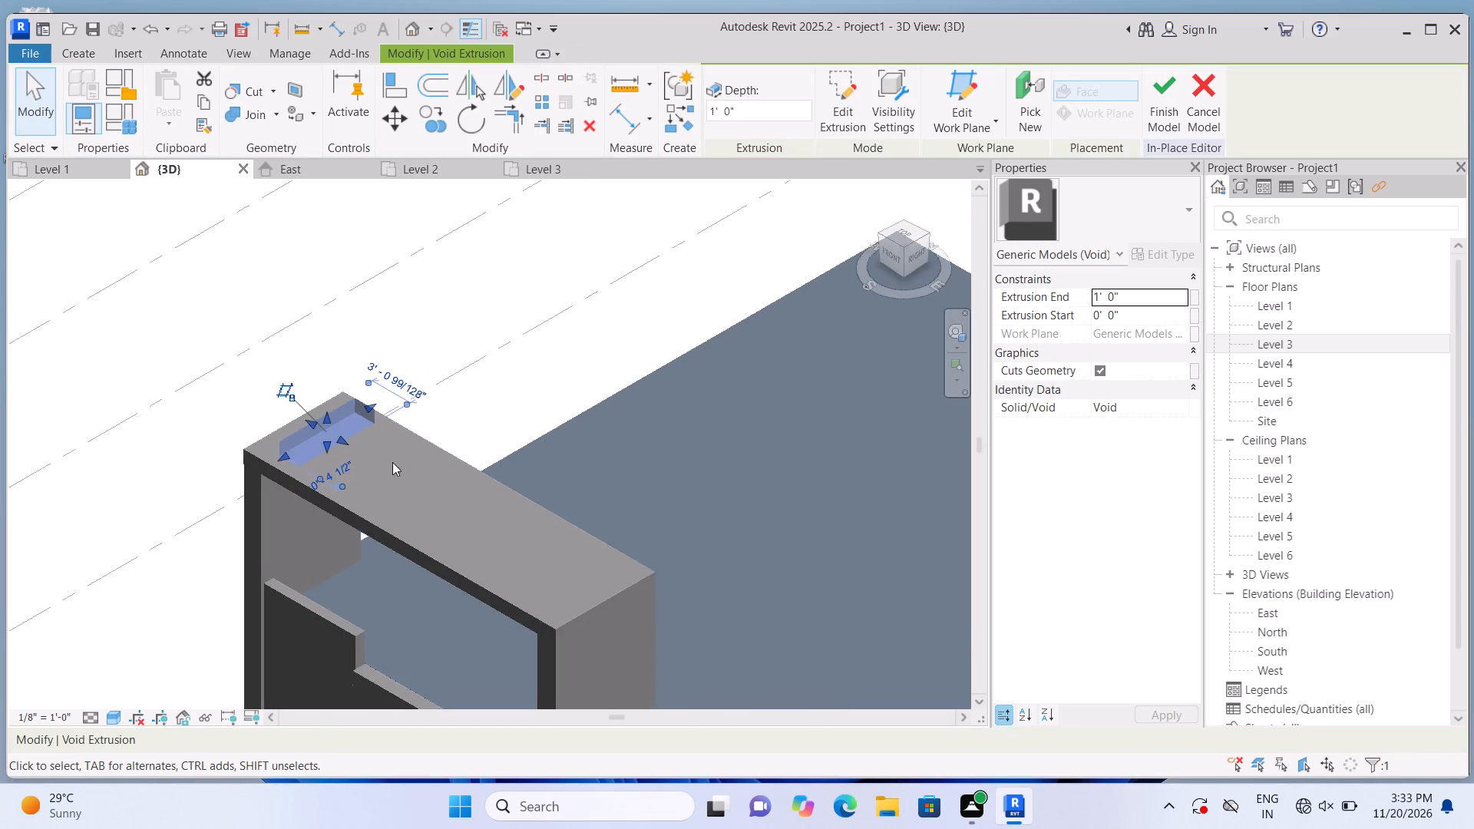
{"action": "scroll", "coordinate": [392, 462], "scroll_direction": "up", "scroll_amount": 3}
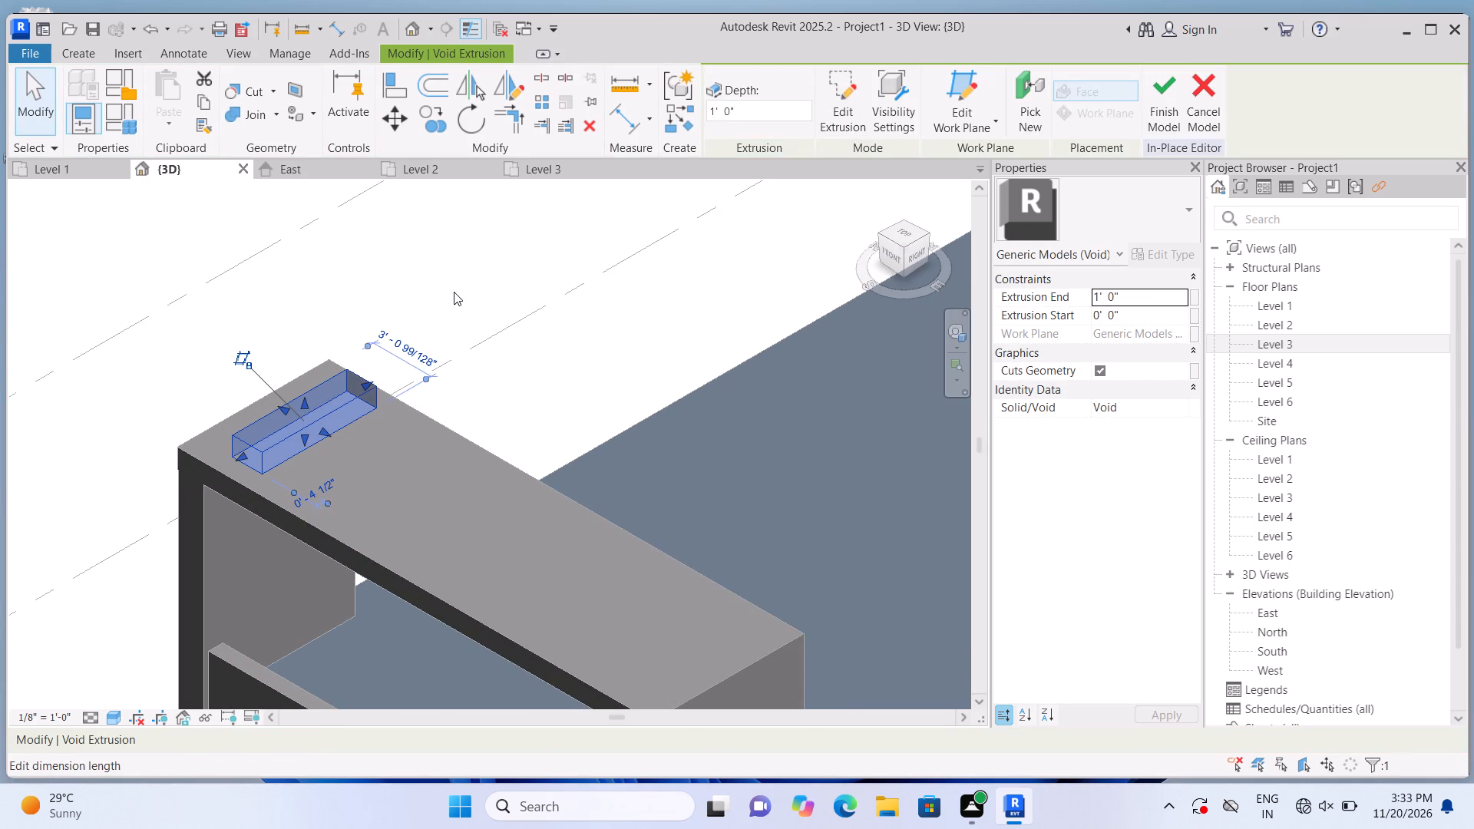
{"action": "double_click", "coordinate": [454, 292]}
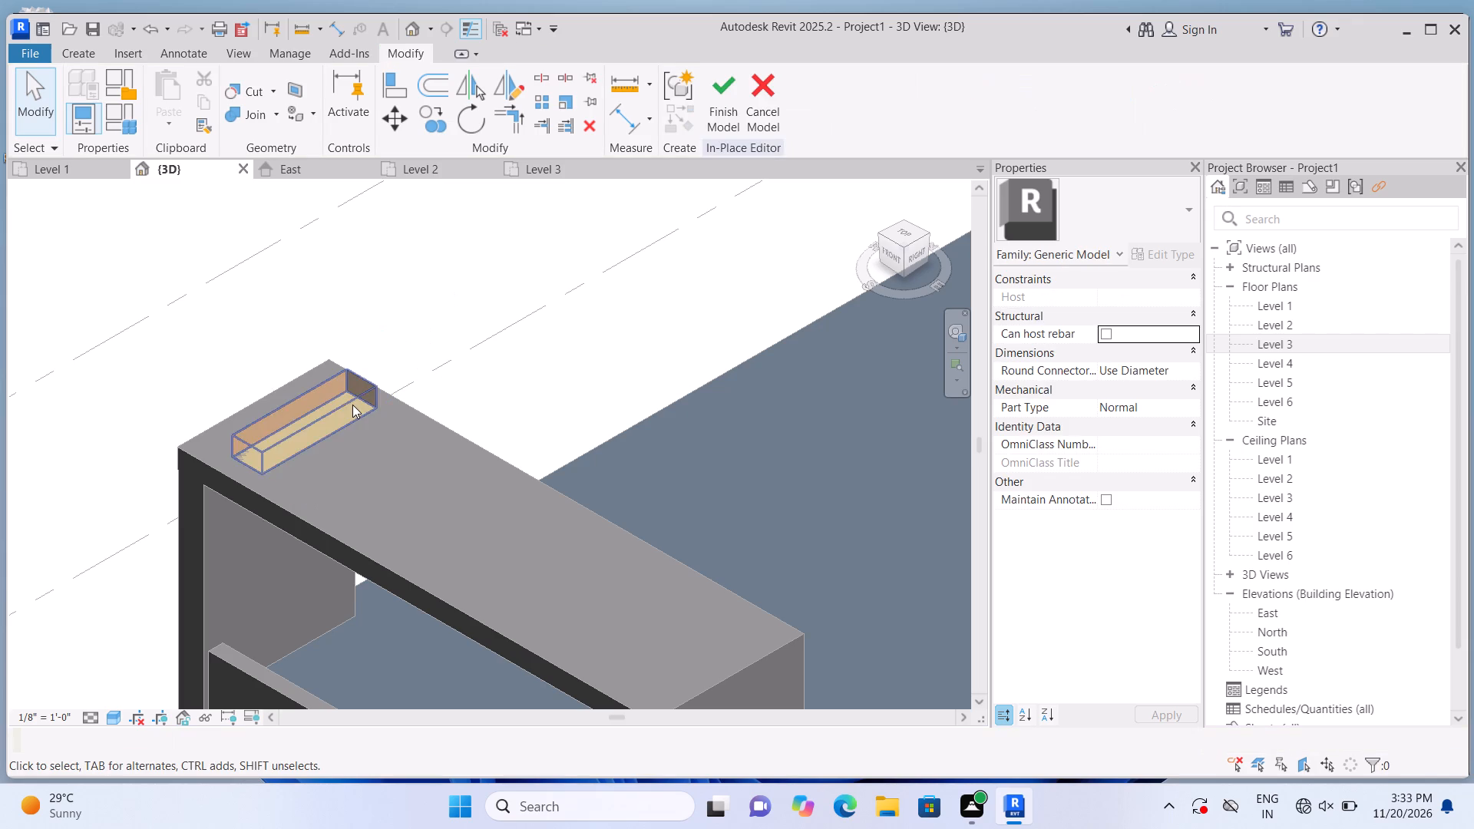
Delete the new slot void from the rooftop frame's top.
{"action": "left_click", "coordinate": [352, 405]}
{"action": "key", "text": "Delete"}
Examine the rooftop frame's front corner up close for how its top and side meet.
{"action": "scroll", "coordinate": [353, 402], "scroll_direction": "down", "scroll_amount": 7}
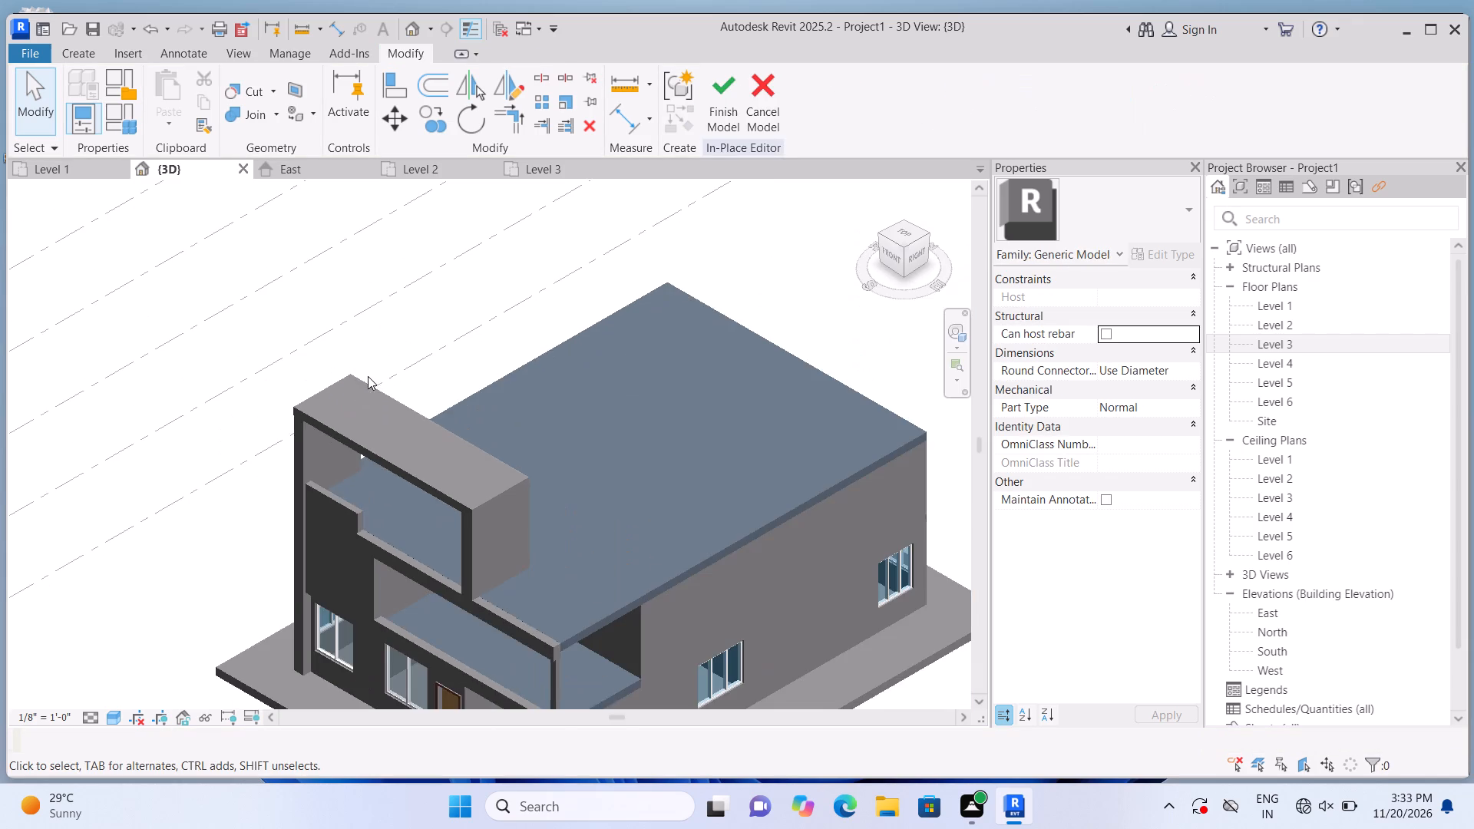
{"action": "scroll", "coordinate": [364, 500], "scroll_direction": "up", "scroll_amount": 6}
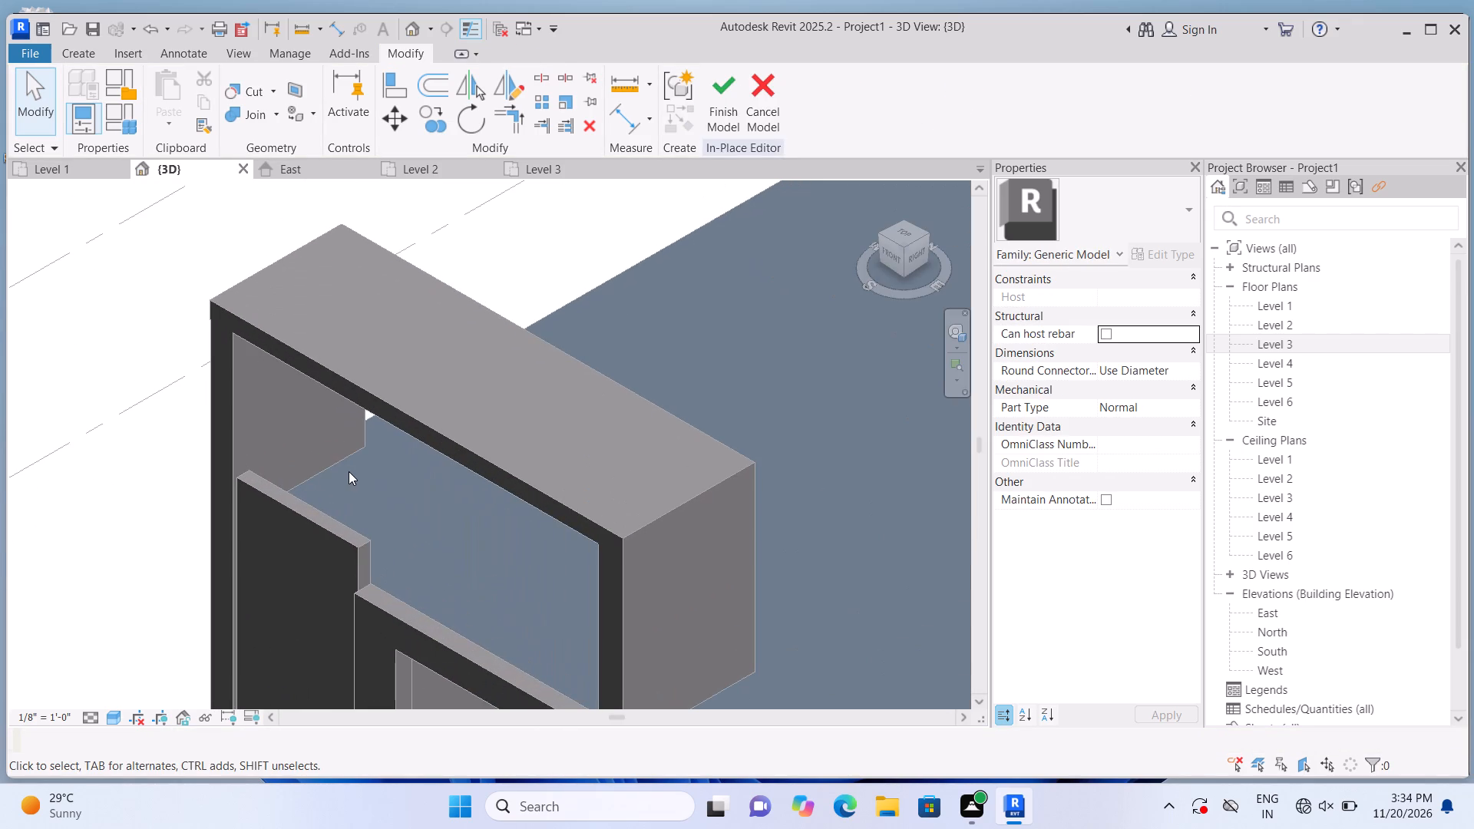
{"action": "scroll", "coordinate": [183, 297], "scroll_direction": "up", "scroll_amount": 5}
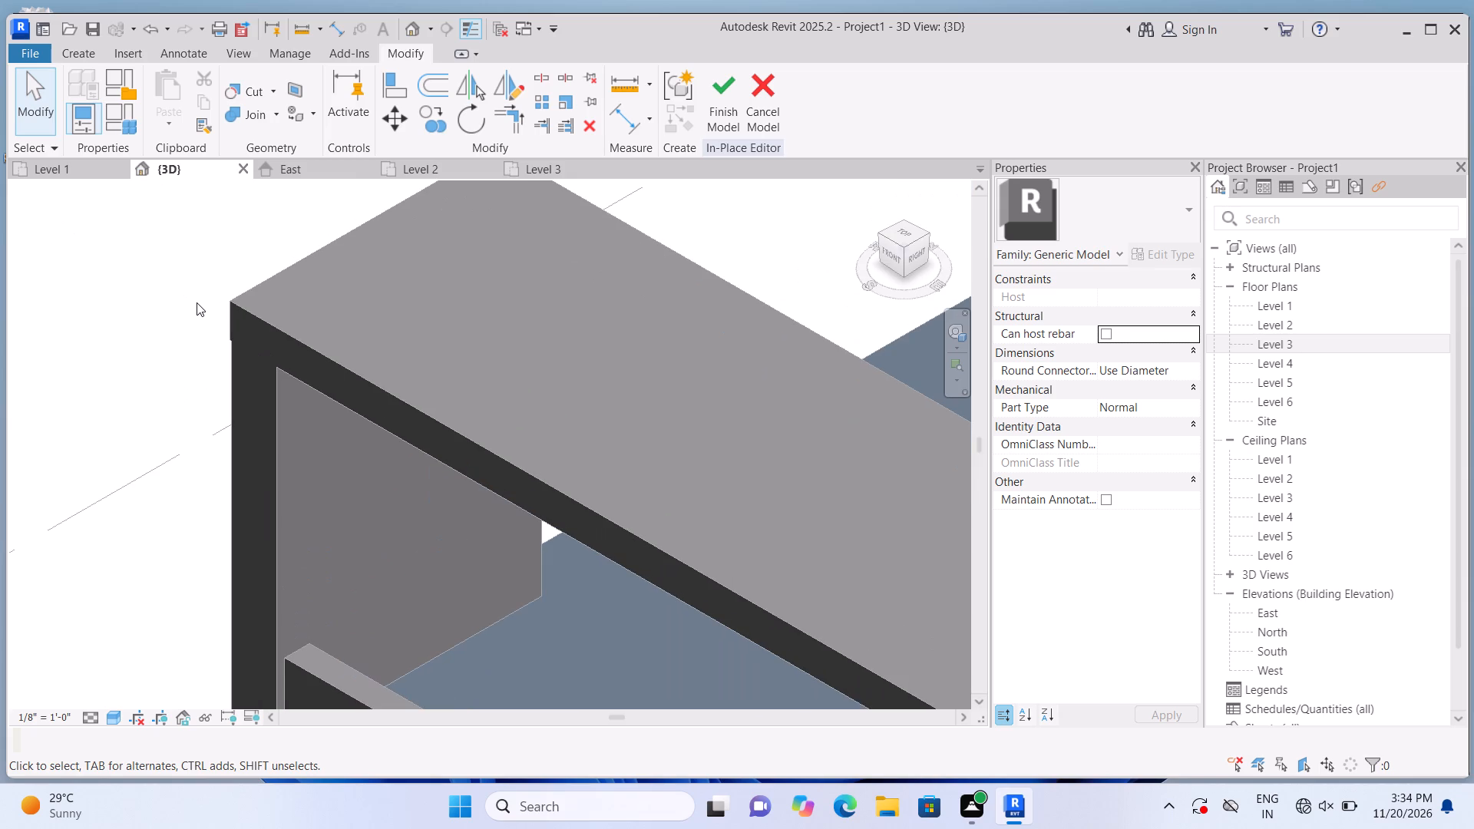
{"action": "scroll", "coordinate": [223, 328], "scroll_direction": "up", "scroll_amount": 9}
{"action": "scroll", "coordinate": [210, 372], "scroll_direction": "down", "scroll_amount": 2}
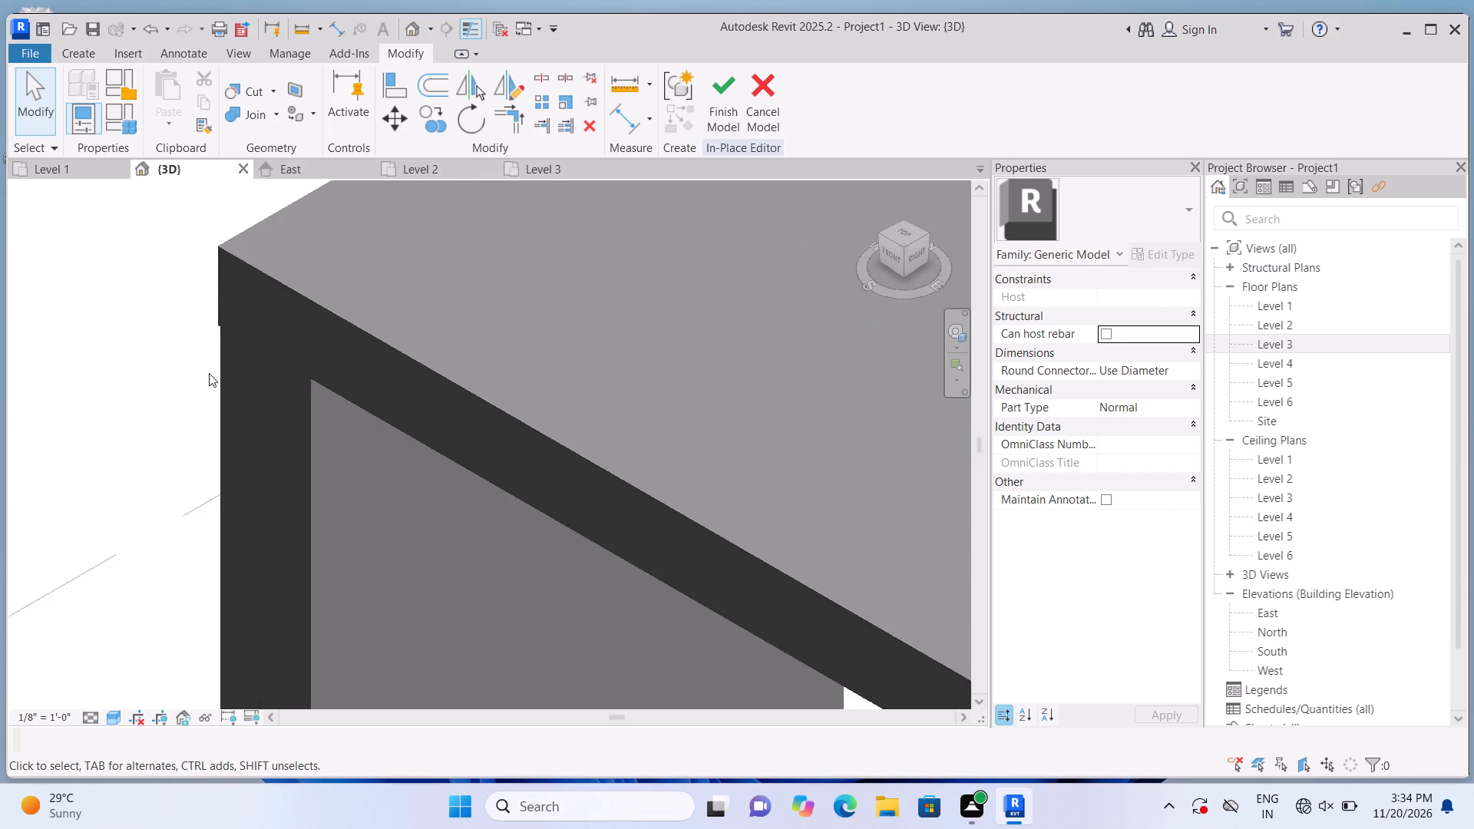
{"action": "scroll", "coordinate": [209, 373], "scroll_direction": "down", "scroll_amount": 4}
{"action": "scroll", "coordinate": [206, 301], "scroll_direction": "up", "scroll_amount": 9}
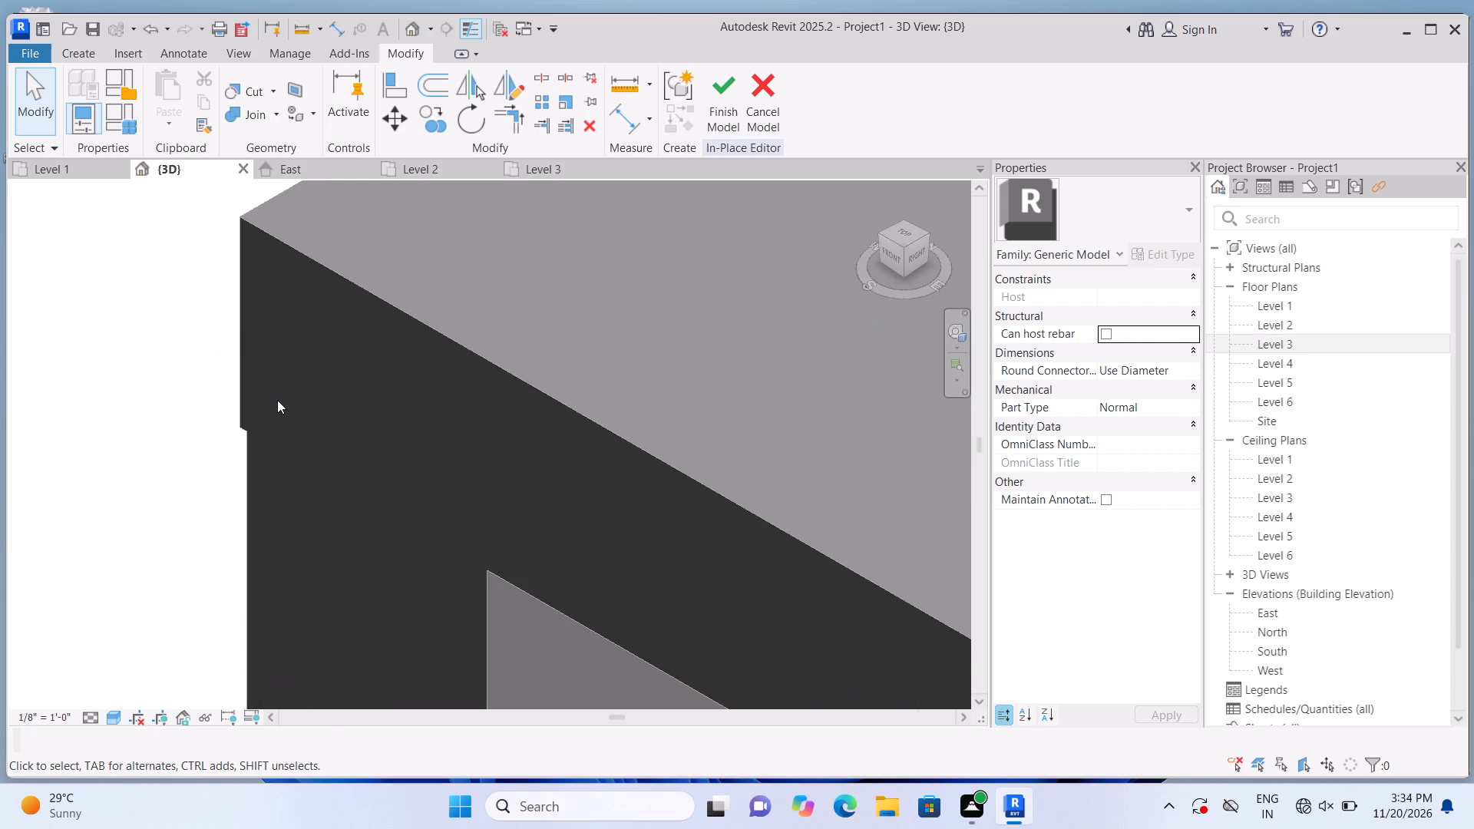
{"action": "scroll", "coordinate": [276, 401], "scroll_direction": "down", "scroll_amount": 9}
{"action": "scroll", "coordinate": [269, 395], "scroll_direction": "up", "scroll_amount": 4}
{"action": "left_click", "coordinate": [286, 381]}
{"action": "scroll", "coordinate": [286, 381], "scroll_direction": "down", "scroll_amount": 6}
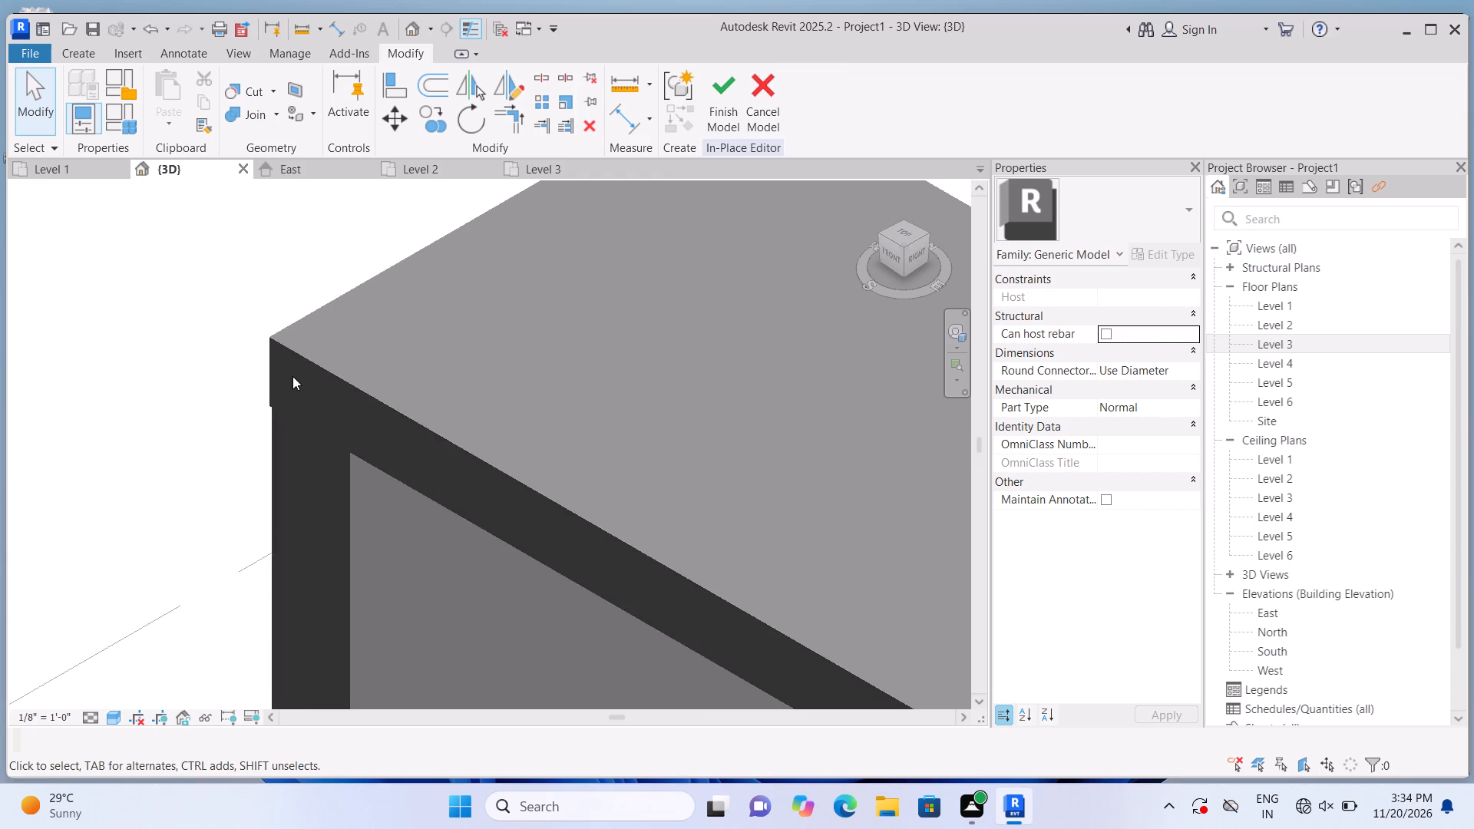
{"action": "scroll", "coordinate": [292, 376], "scroll_direction": "down", "scroll_amount": 13}
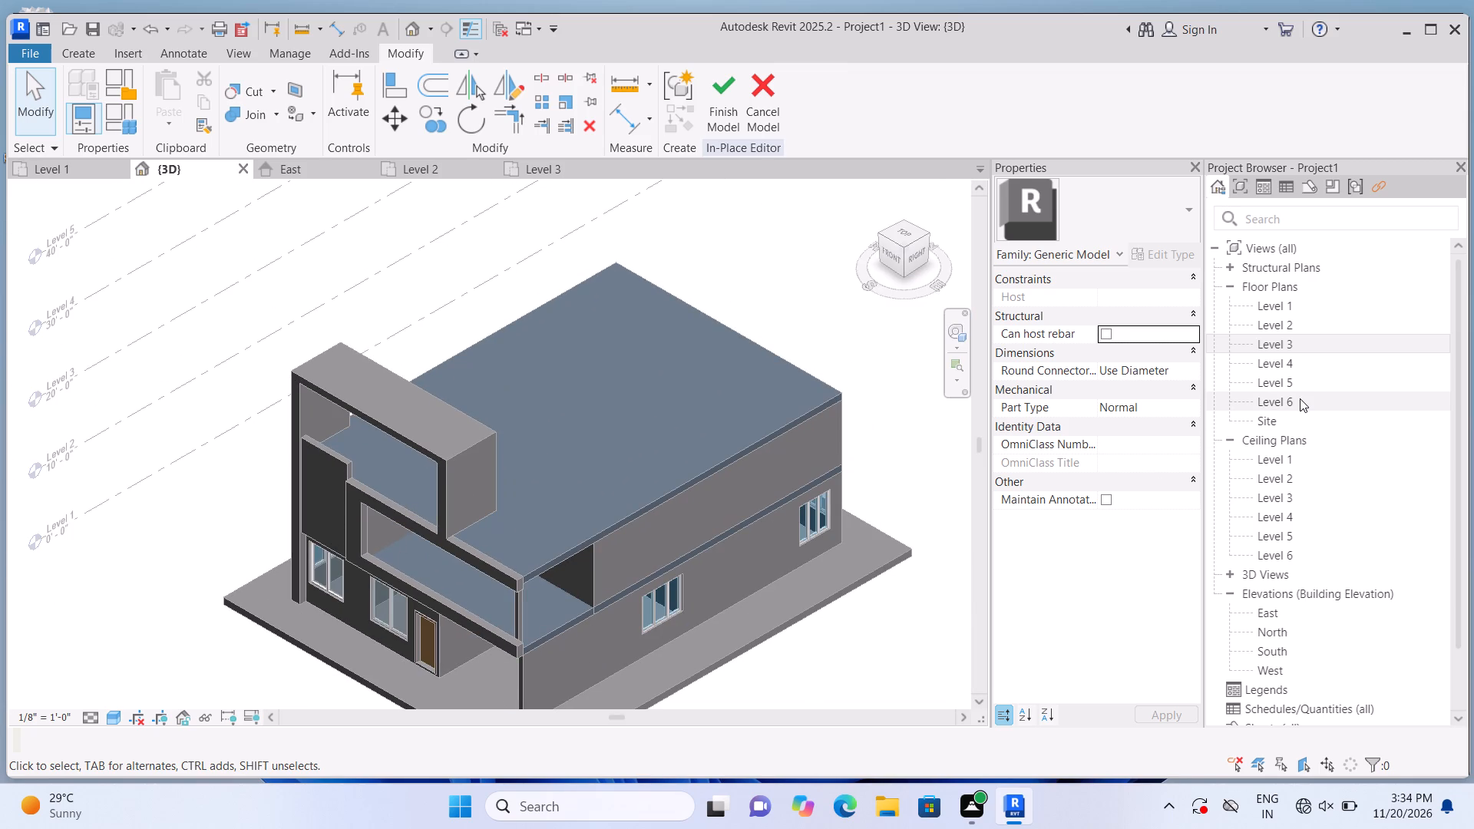
Open the Level 3 floor plan and start a solid extrusion.
{"action": "double_click", "coordinate": [1298, 347]}
{"action": "scroll", "coordinate": [791, 519], "scroll_direction": "down", "scroll_amount": 3}
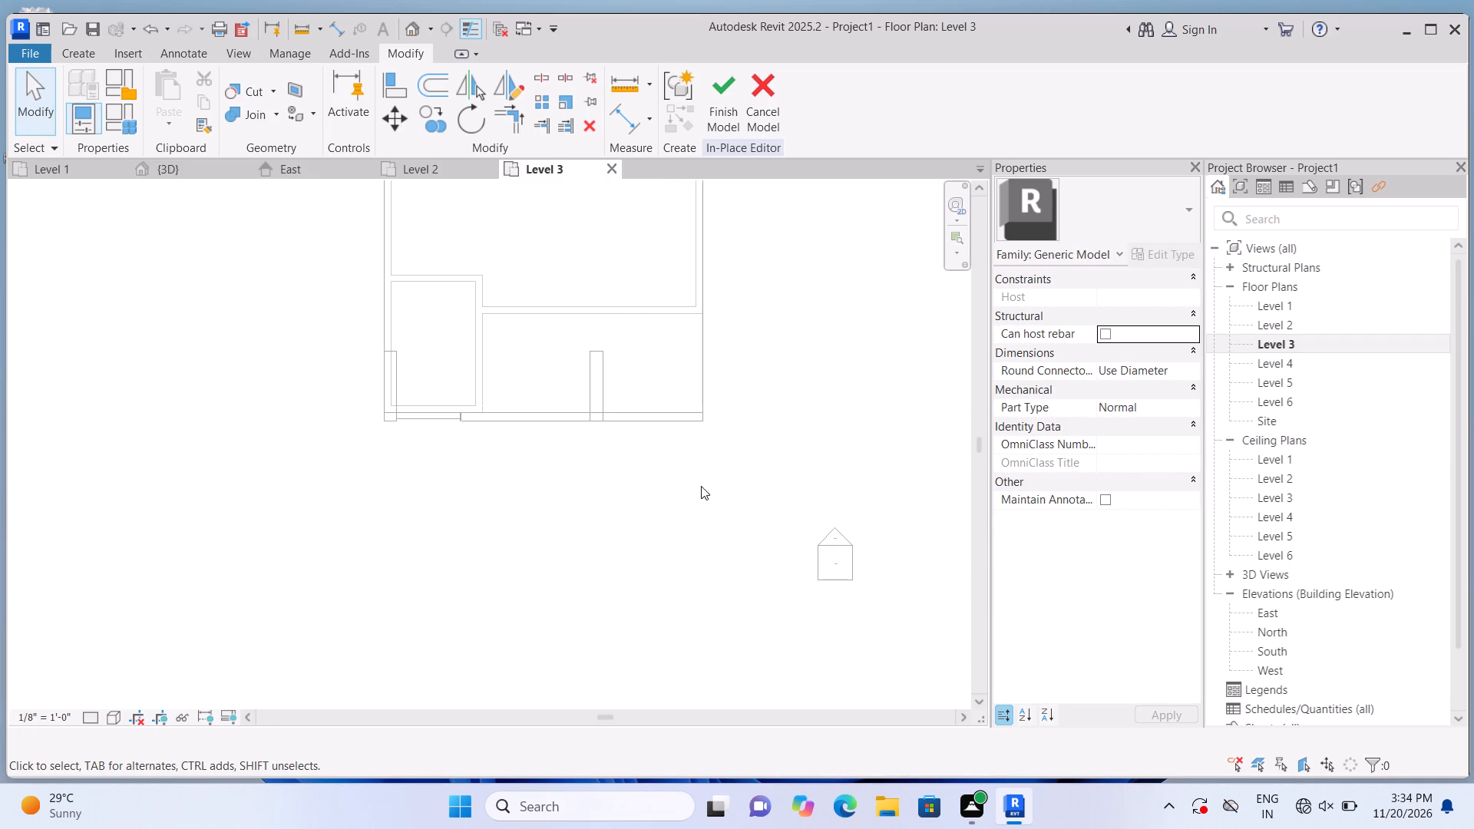
{"action": "scroll", "coordinate": [613, 390], "scroll_direction": "up", "scroll_amount": 2}
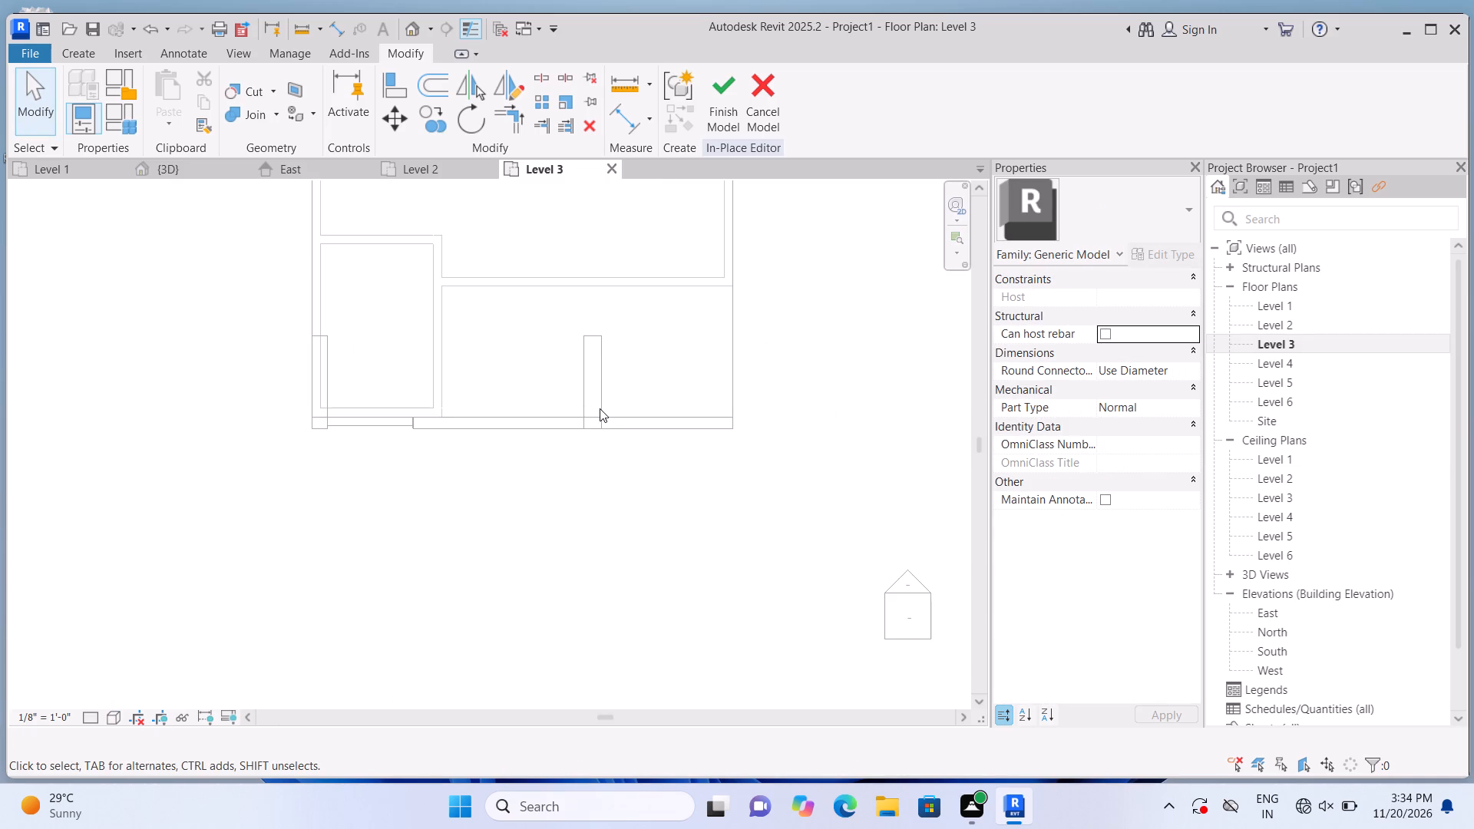
{"action": "left_click", "coordinate": [91, 51]}
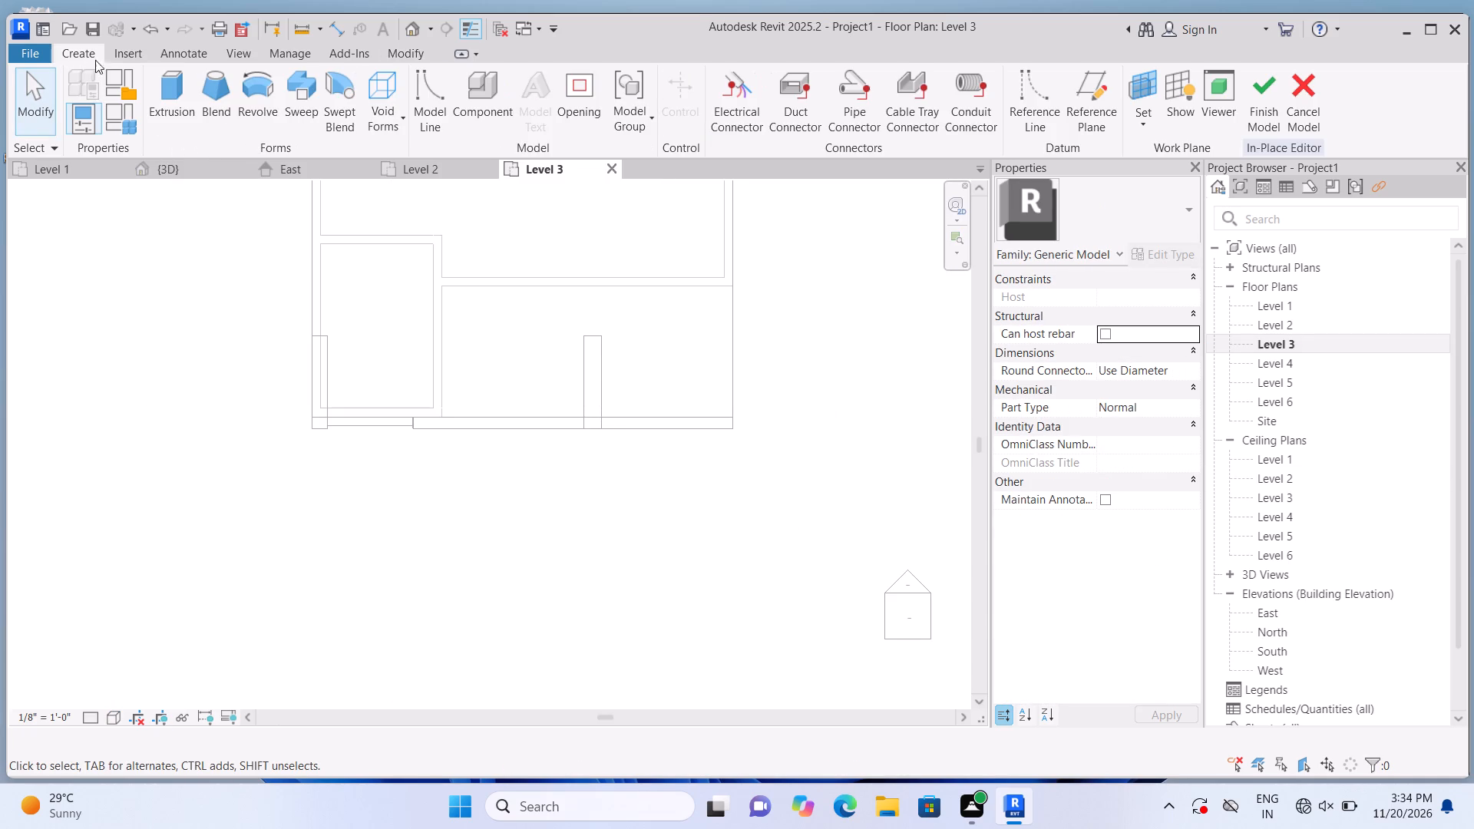
{"action": "left_click", "coordinate": [160, 113]}
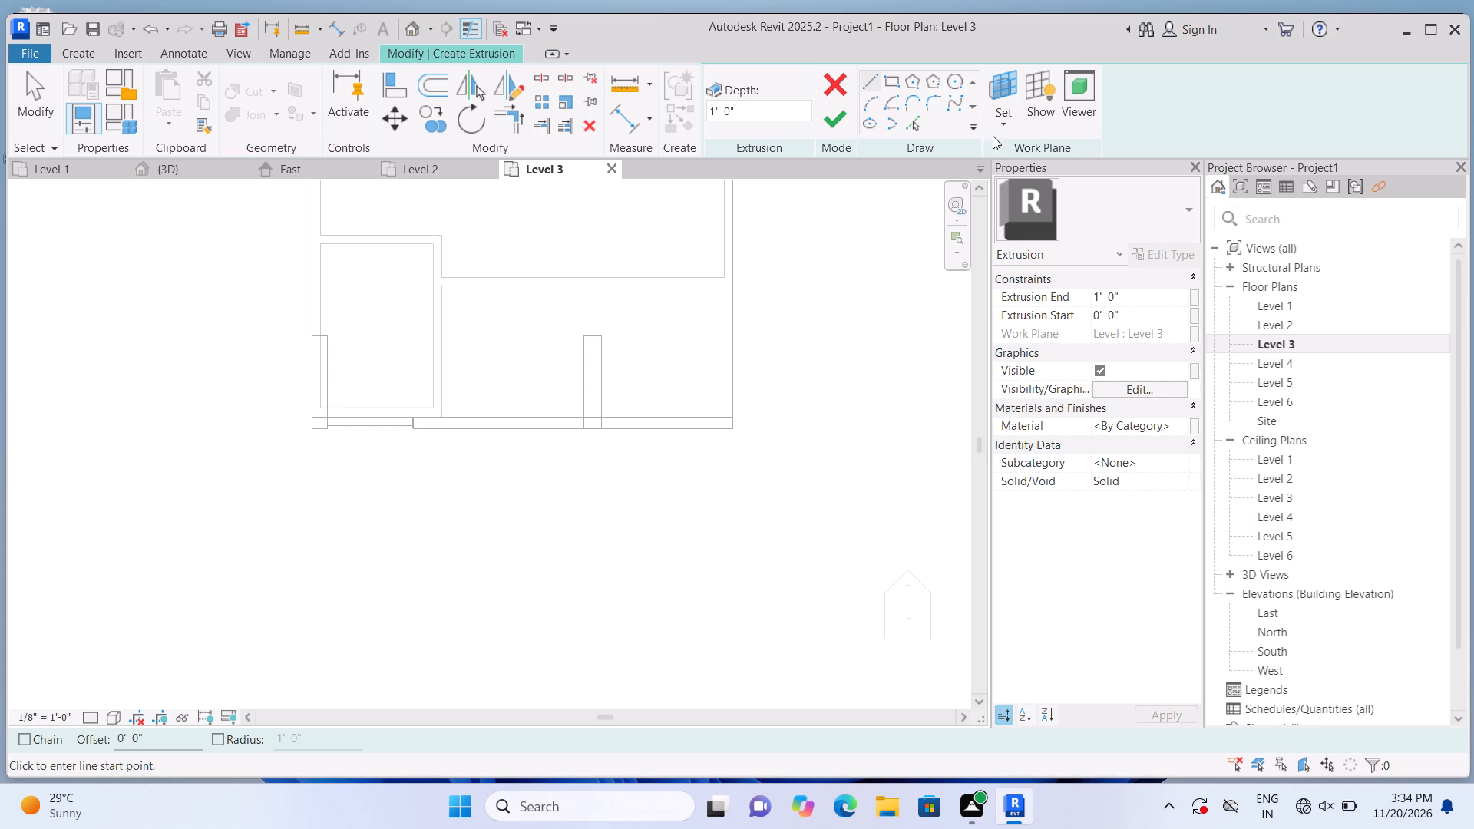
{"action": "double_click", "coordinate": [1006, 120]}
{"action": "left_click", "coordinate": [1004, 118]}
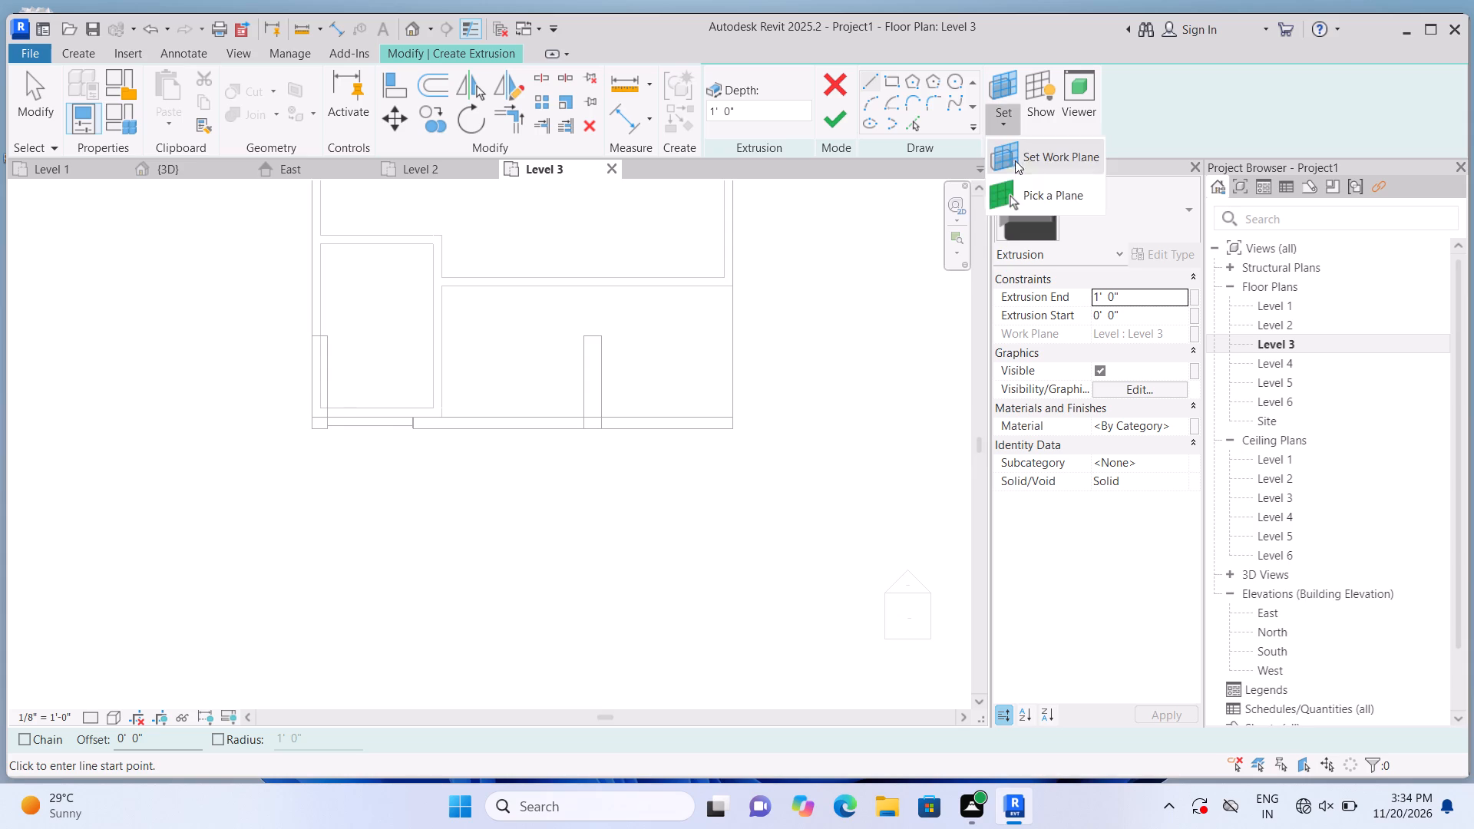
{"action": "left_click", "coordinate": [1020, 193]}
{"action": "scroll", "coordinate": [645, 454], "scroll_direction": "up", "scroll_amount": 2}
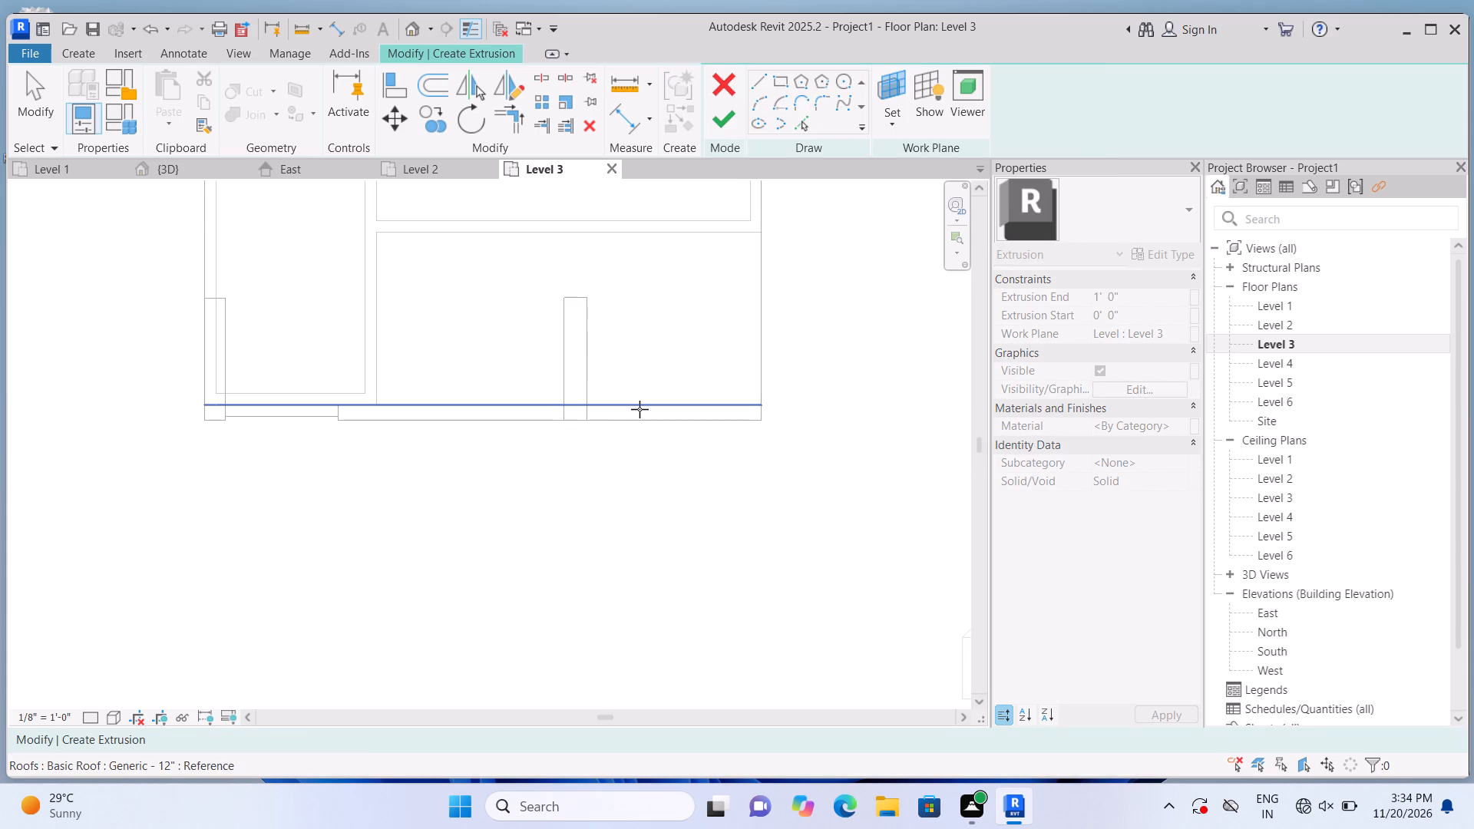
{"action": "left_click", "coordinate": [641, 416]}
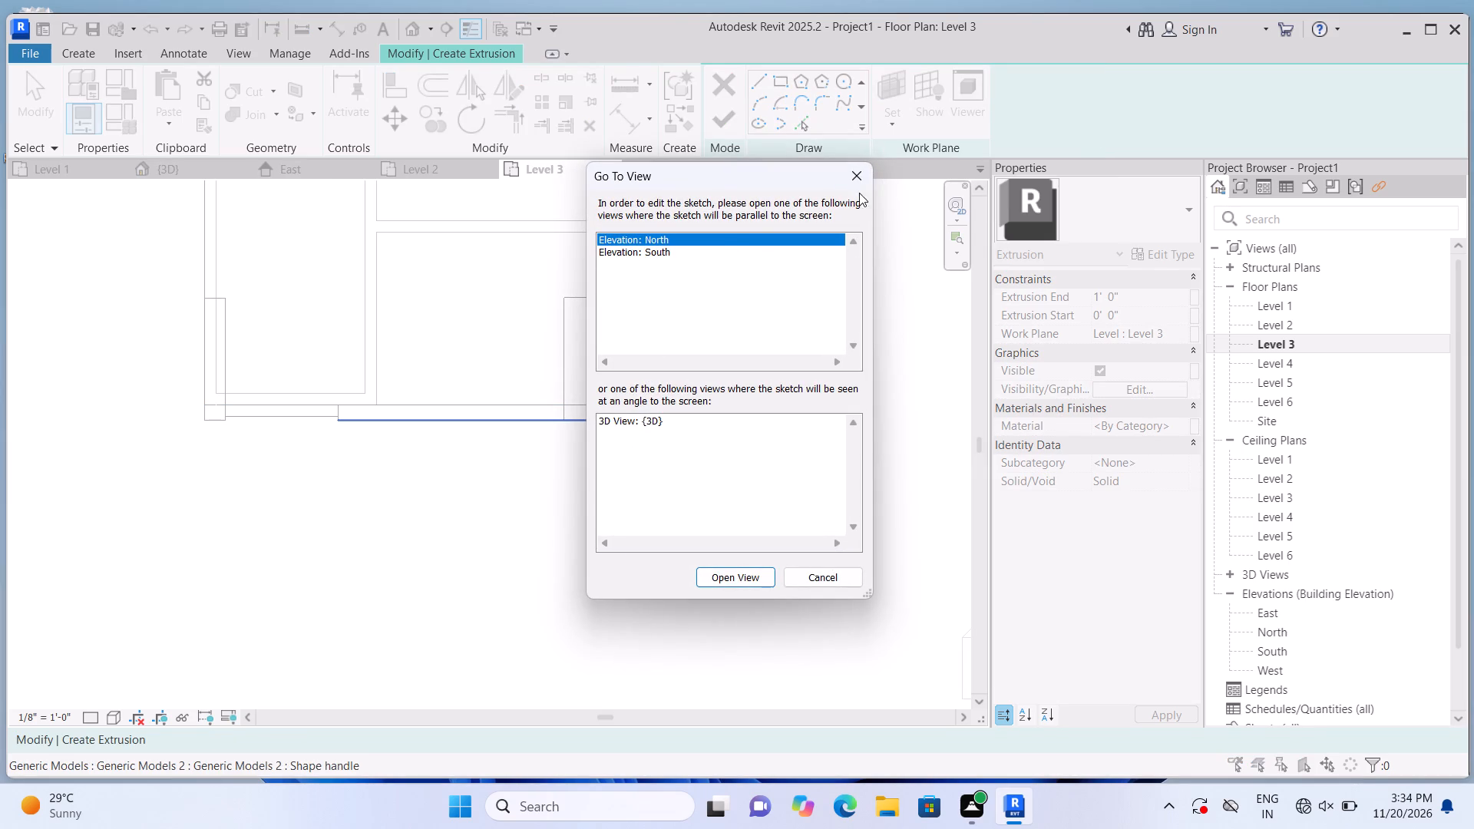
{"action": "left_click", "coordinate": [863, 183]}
Sketch a rectangle about 11'-5" by 1' along the roof's front edge, from the frame's post to the outer corner, and extrude it 1'.
{"action": "left_click", "coordinate": [782, 77]}
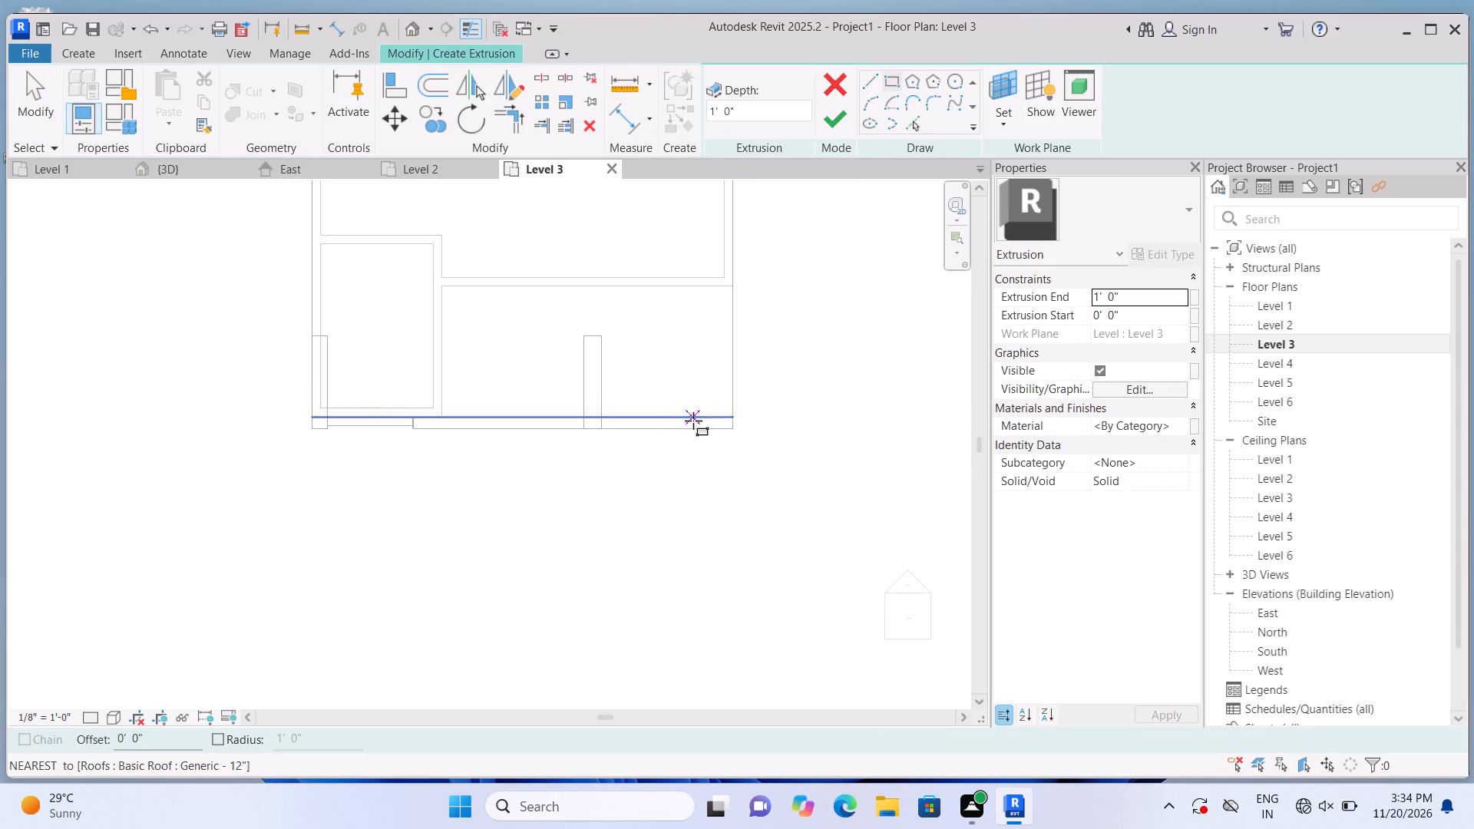
{"action": "scroll", "coordinate": [693, 421], "scroll_direction": "up", "scroll_amount": 4}
{"action": "left_click", "coordinate": [528, 414]}
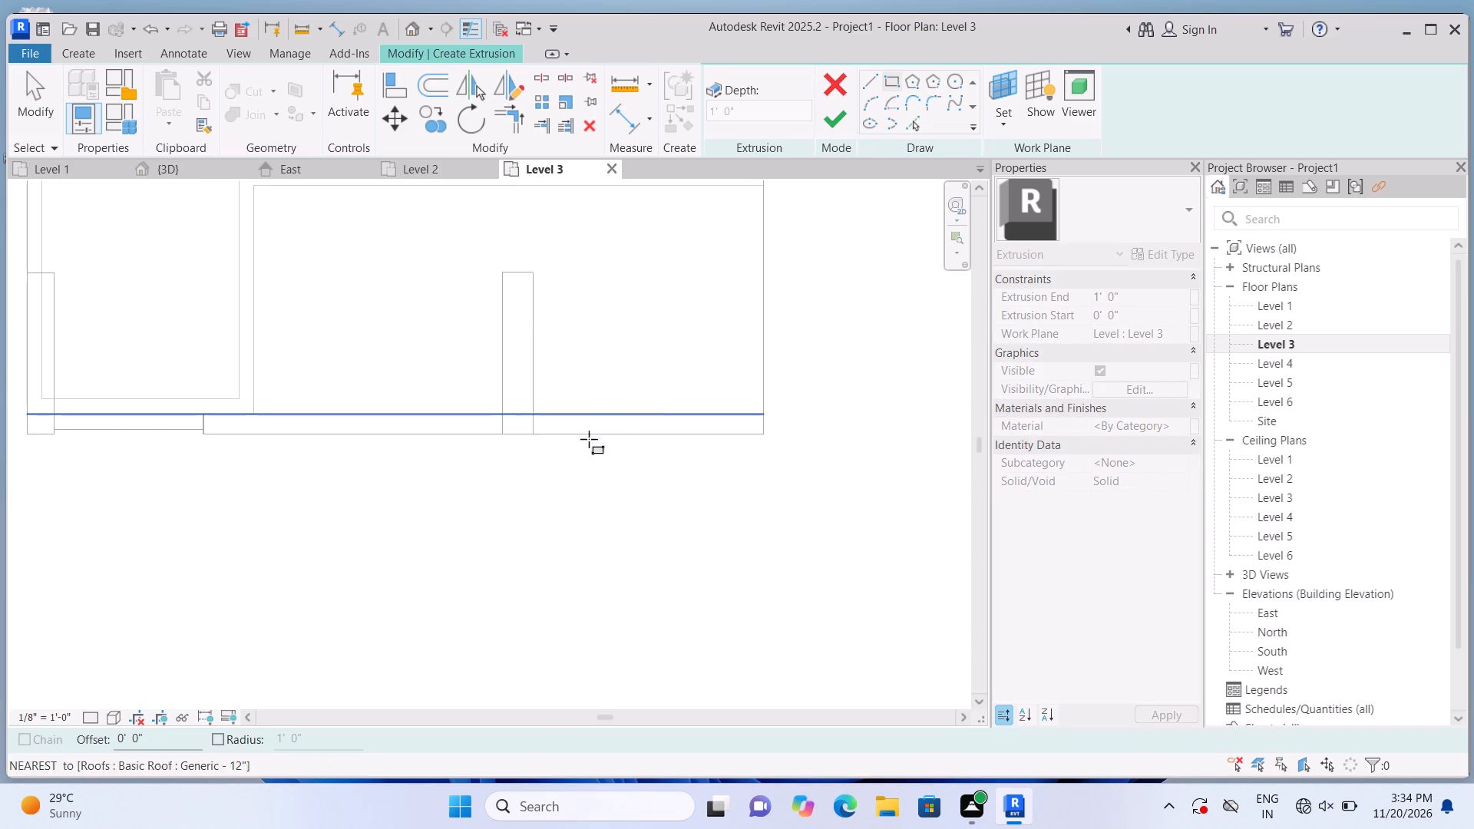
{"action": "left_click", "coordinate": [772, 433]}
{"action": "left_click", "coordinate": [843, 115]}
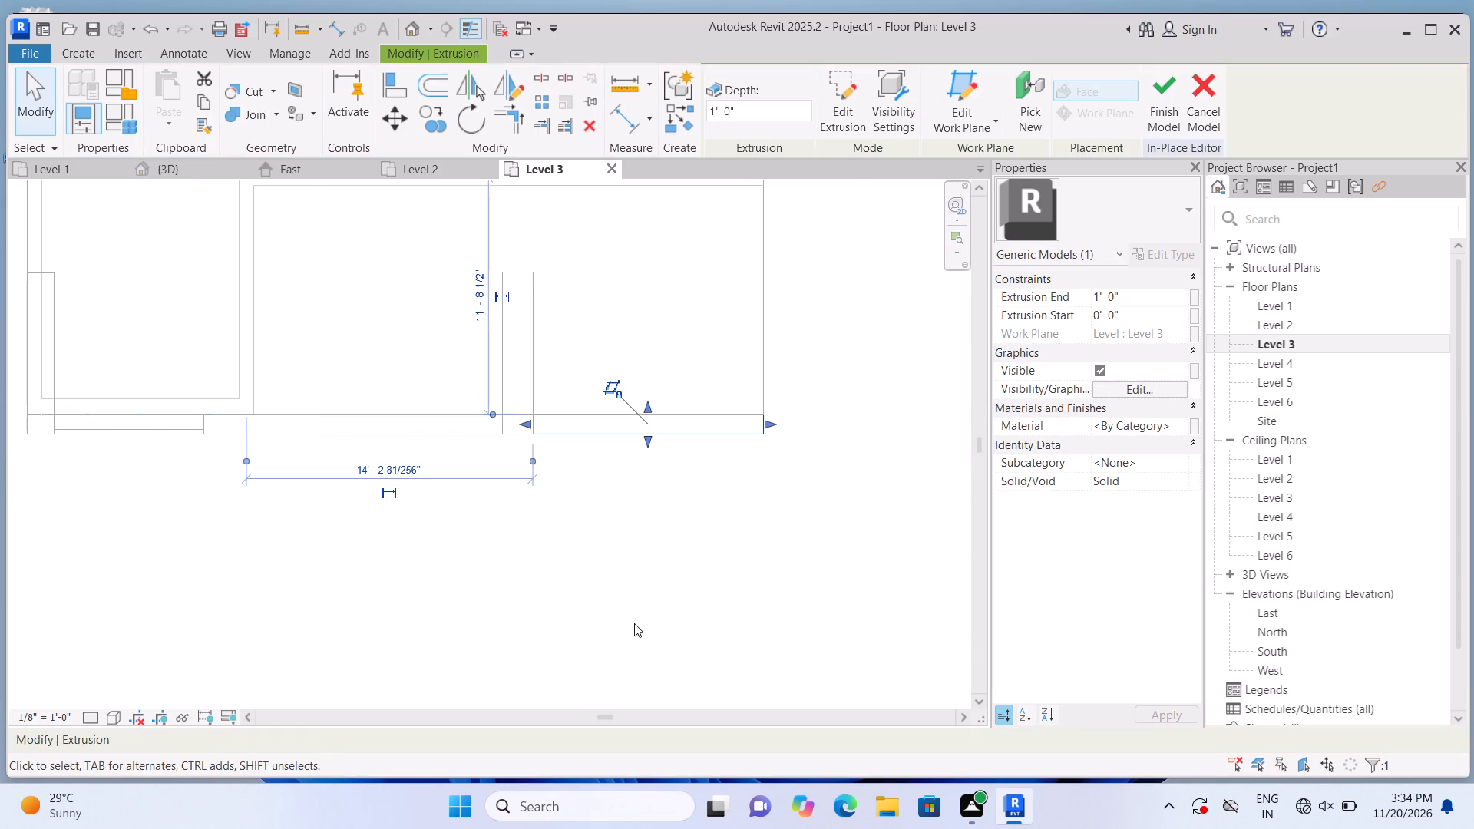
{"action": "scroll", "coordinate": [604, 569], "scroll_direction": "up", "scroll_amount": 1}
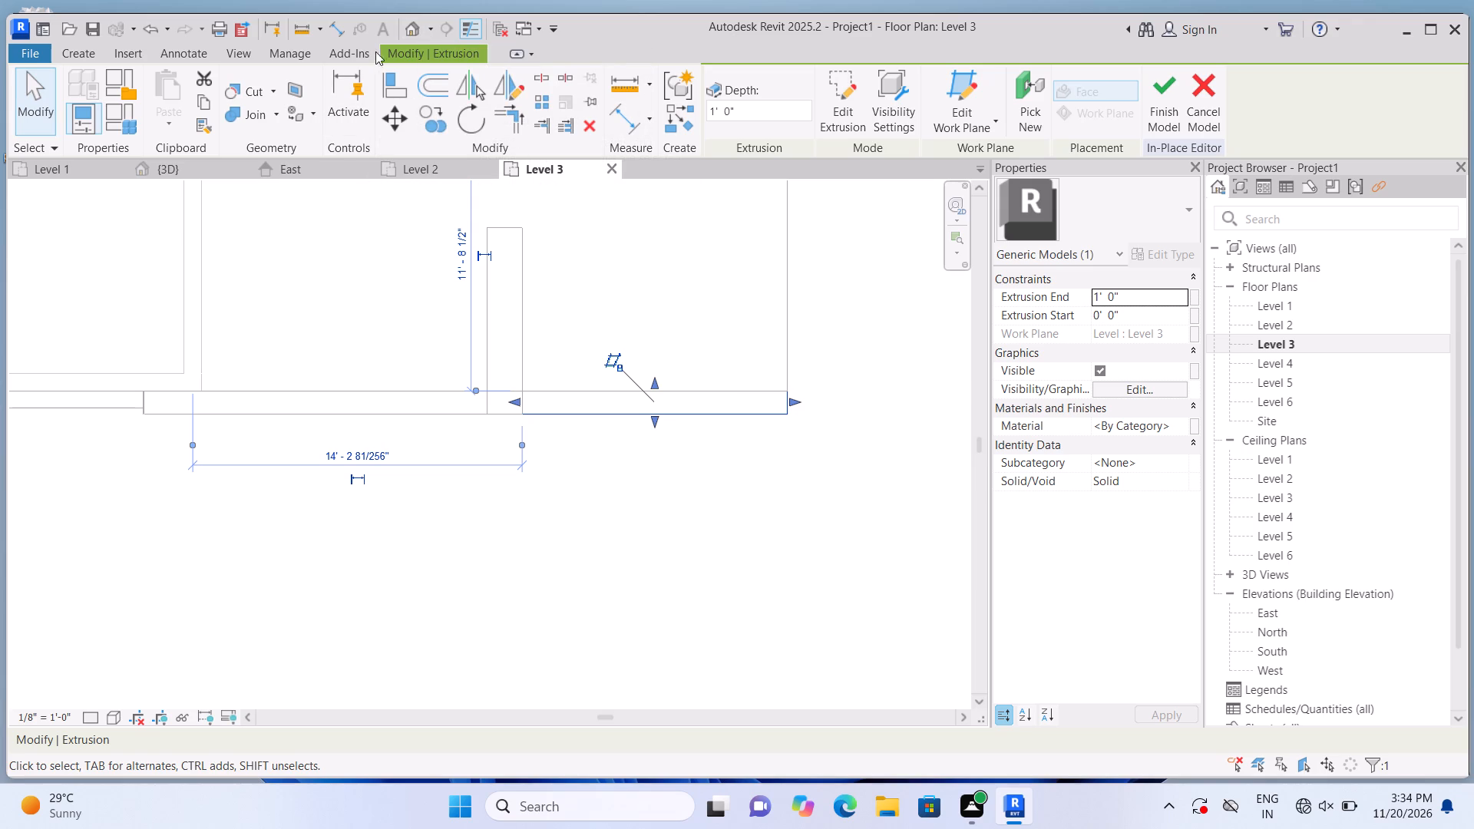
In the 3D view, raise the top of the front-edge extrusion to a depth of about 4'-6".
{"action": "left_click", "coordinate": [411, 26]}
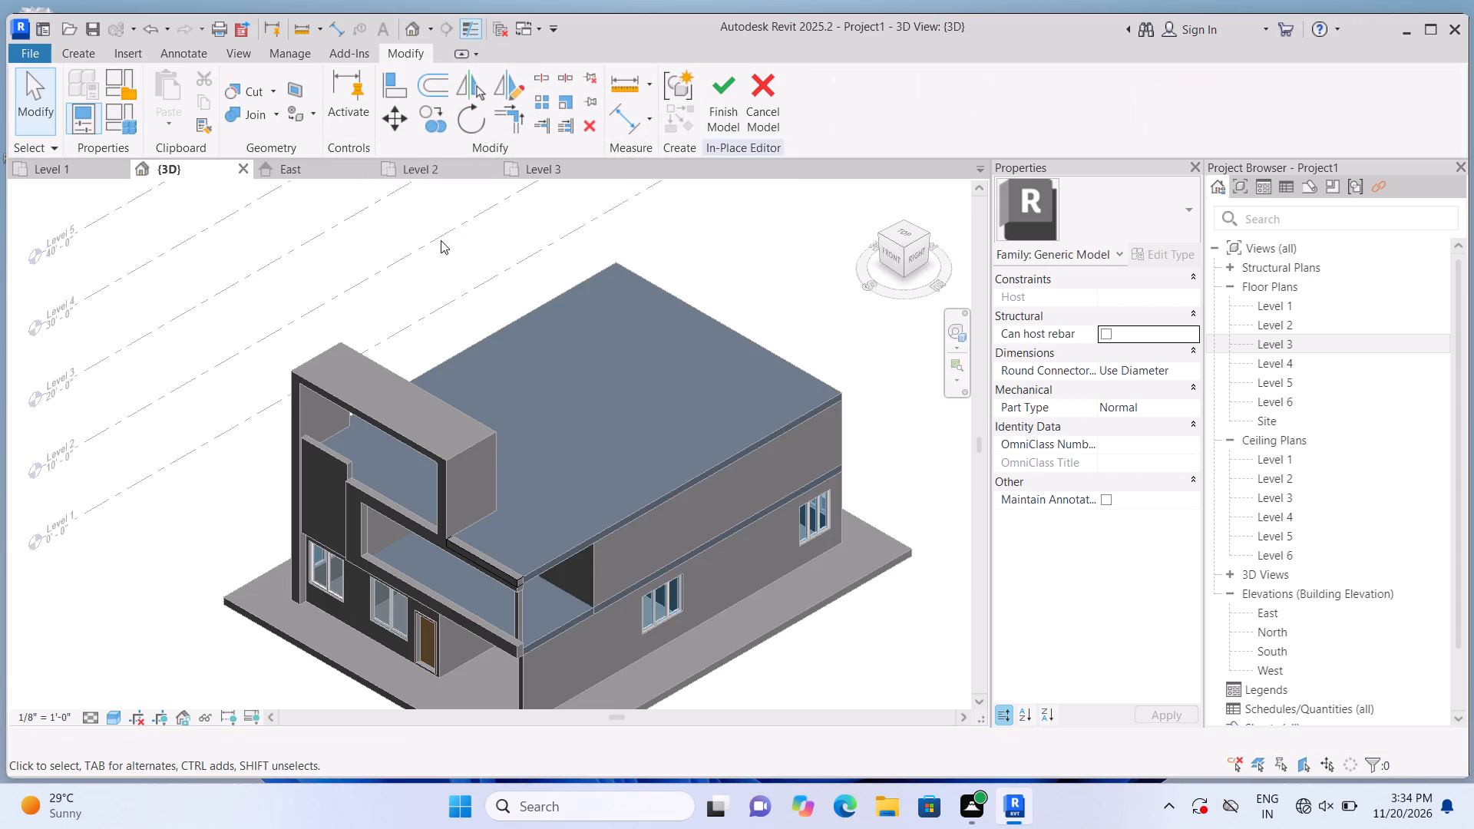
{"action": "scroll", "coordinate": [446, 247], "scroll_direction": "down", "scroll_amount": 1}
{"action": "scroll", "coordinate": [474, 572], "scroll_direction": "up", "scroll_amount": 4}
{"action": "left_click", "coordinate": [487, 497]}
{"action": "scroll", "coordinate": [479, 487], "scroll_direction": "up", "scroll_amount": 1}
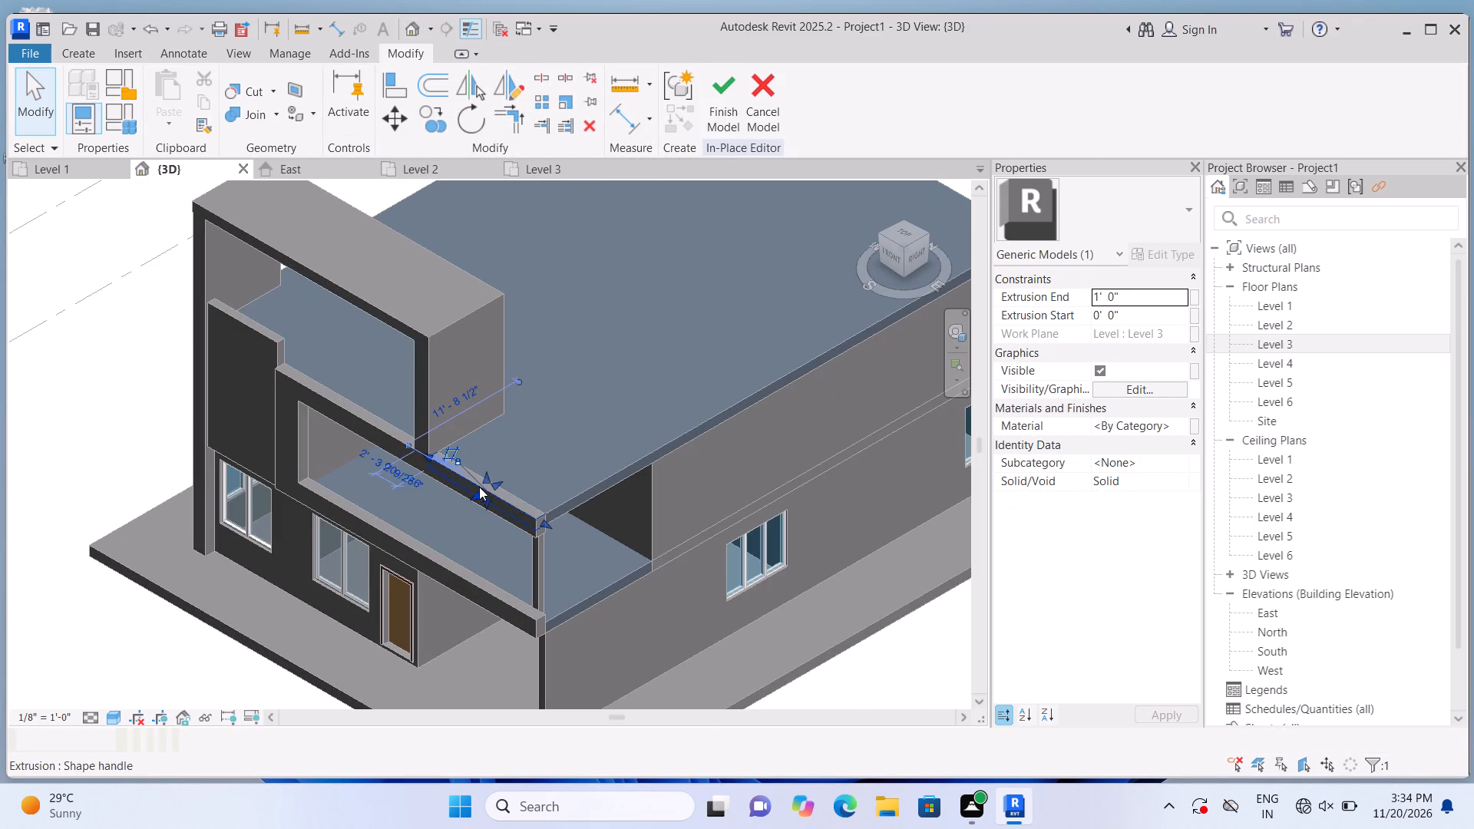
{"action": "scroll", "coordinate": [479, 487], "scroll_direction": "up", "scroll_amount": 3}
{"action": "left_click_drag", "start_coordinate": [495, 475], "coordinate": [499, 418]}
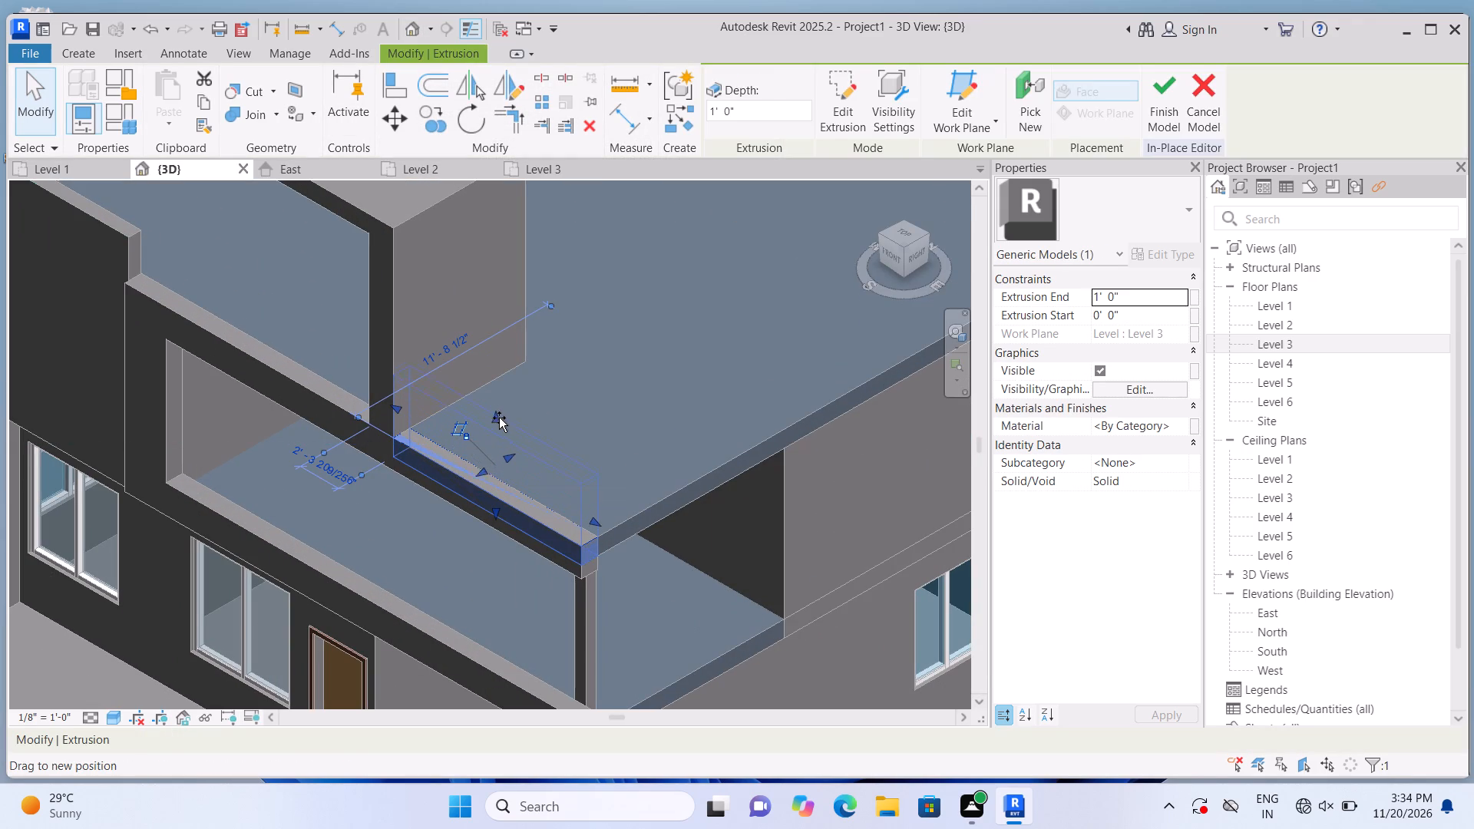
{"action": "left_click_drag", "start_coordinate": [499, 418], "coordinate": [501, 421]}
{"action": "scroll", "coordinate": [470, 428], "scroll_direction": "up", "scroll_amount": 1}
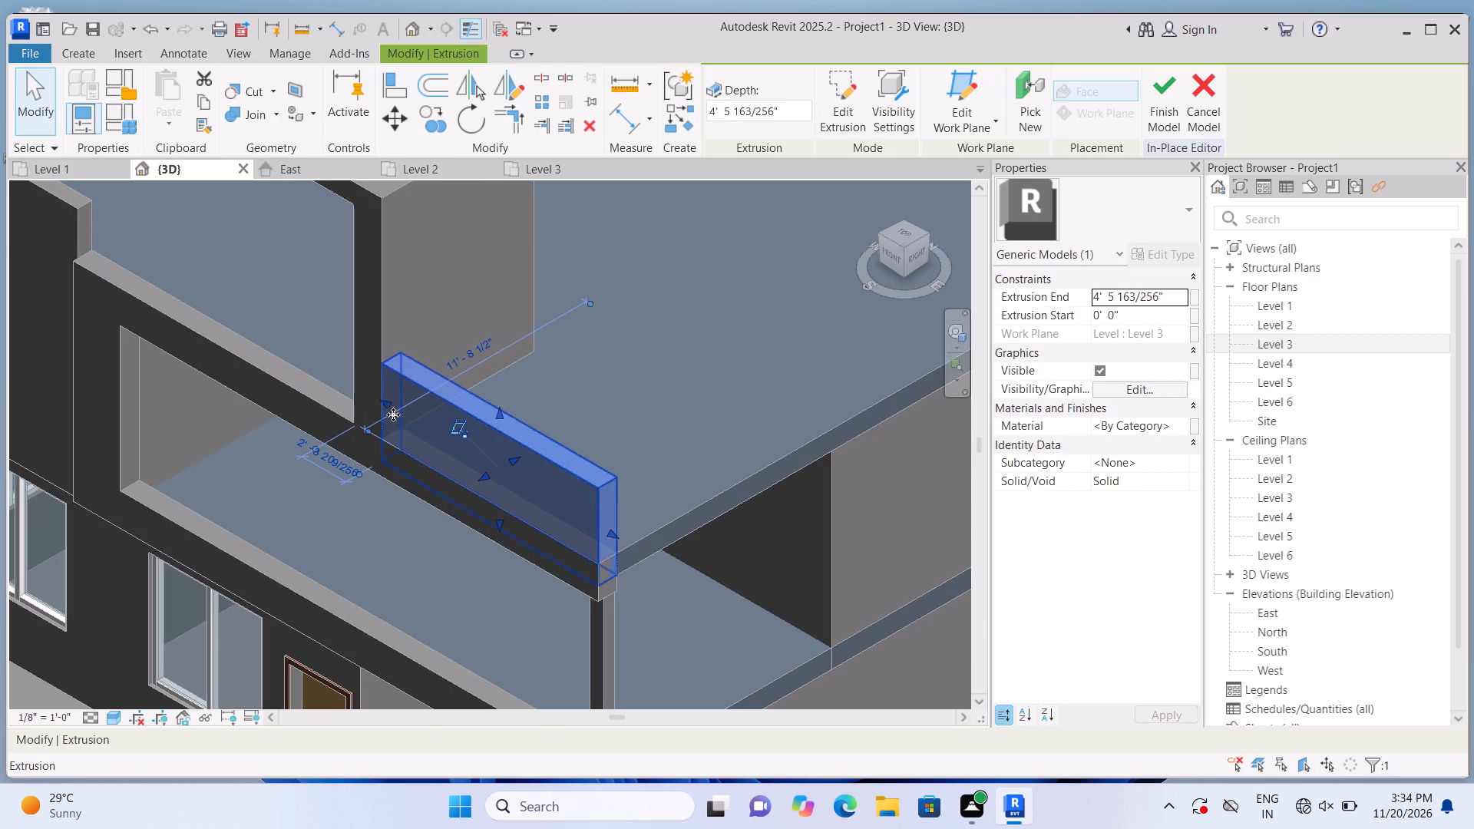
Stretch the raised extrusion's inner end into the rooftop frame's post.
{"action": "left_click_drag", "start_coordinate": [381, 401], "coordinate": [362, 387]}
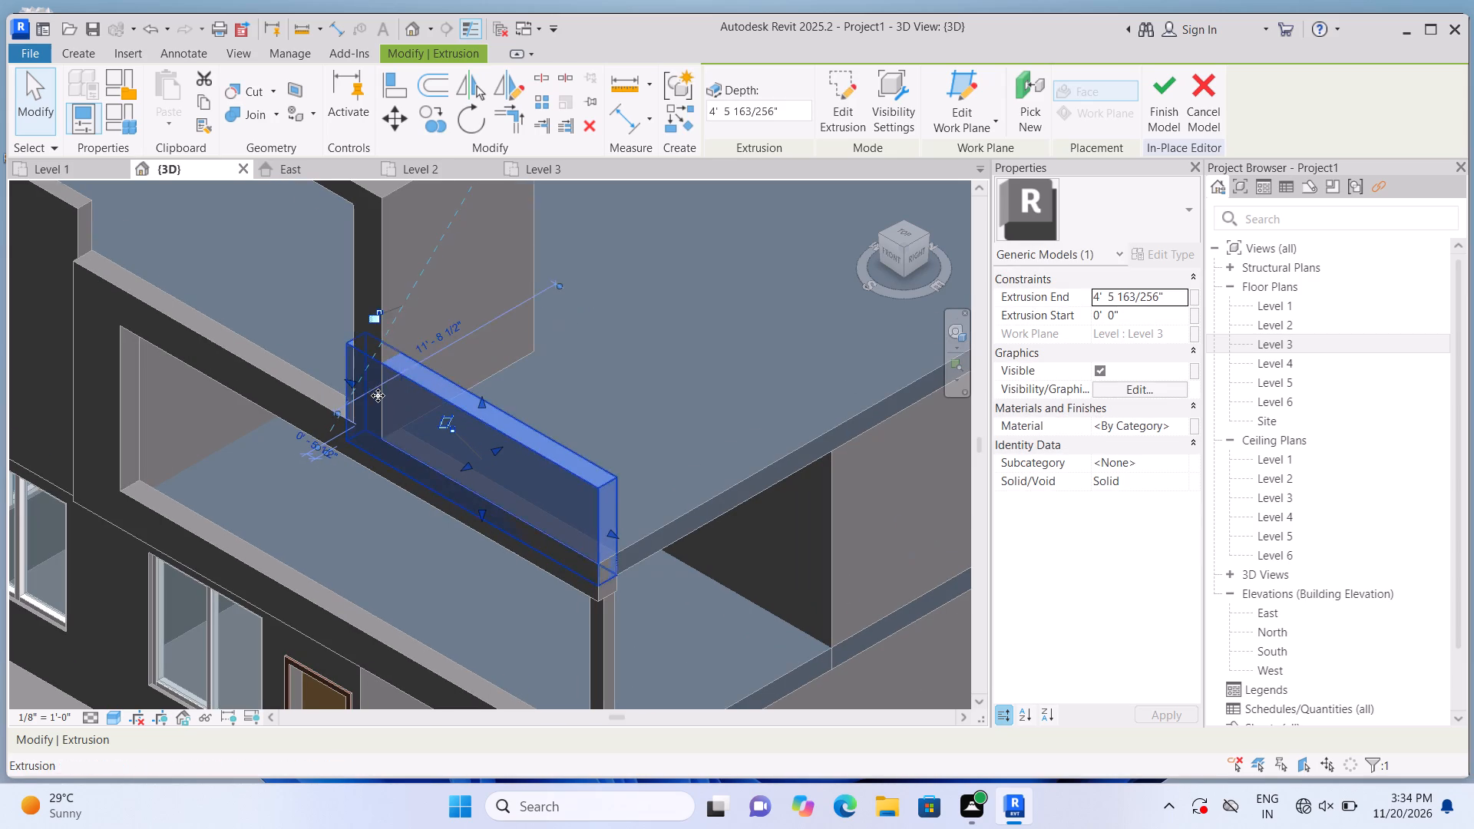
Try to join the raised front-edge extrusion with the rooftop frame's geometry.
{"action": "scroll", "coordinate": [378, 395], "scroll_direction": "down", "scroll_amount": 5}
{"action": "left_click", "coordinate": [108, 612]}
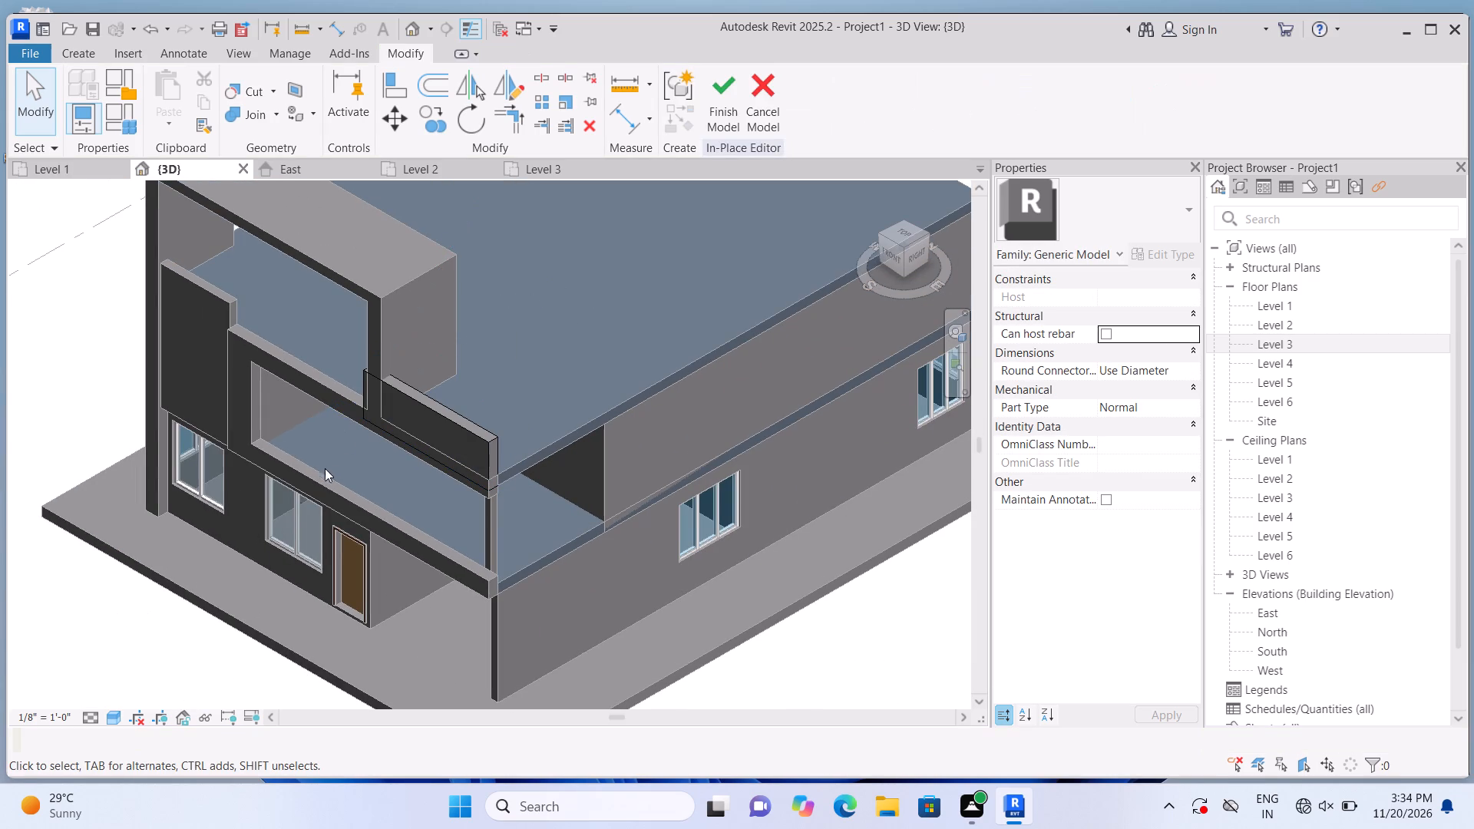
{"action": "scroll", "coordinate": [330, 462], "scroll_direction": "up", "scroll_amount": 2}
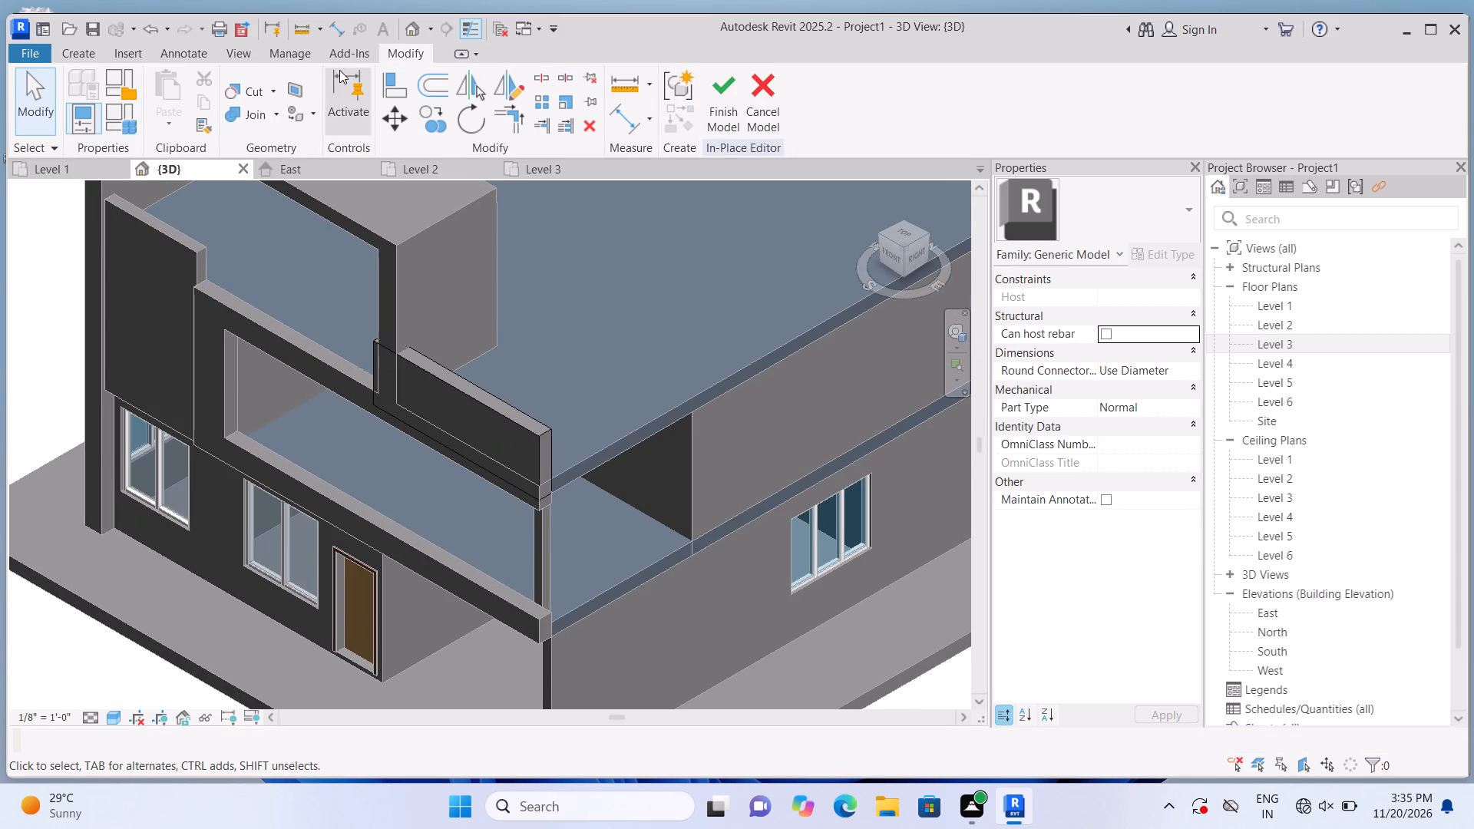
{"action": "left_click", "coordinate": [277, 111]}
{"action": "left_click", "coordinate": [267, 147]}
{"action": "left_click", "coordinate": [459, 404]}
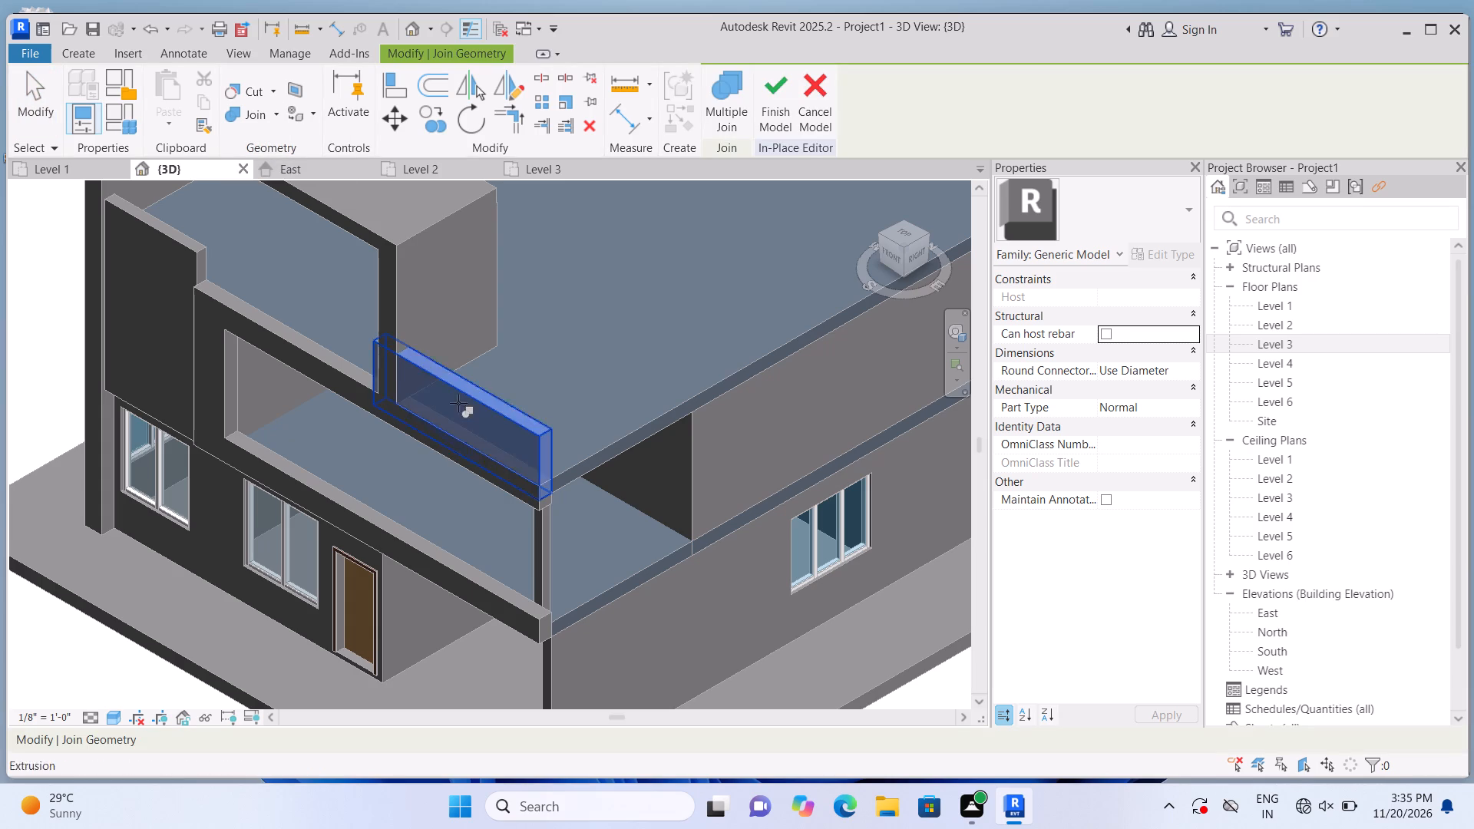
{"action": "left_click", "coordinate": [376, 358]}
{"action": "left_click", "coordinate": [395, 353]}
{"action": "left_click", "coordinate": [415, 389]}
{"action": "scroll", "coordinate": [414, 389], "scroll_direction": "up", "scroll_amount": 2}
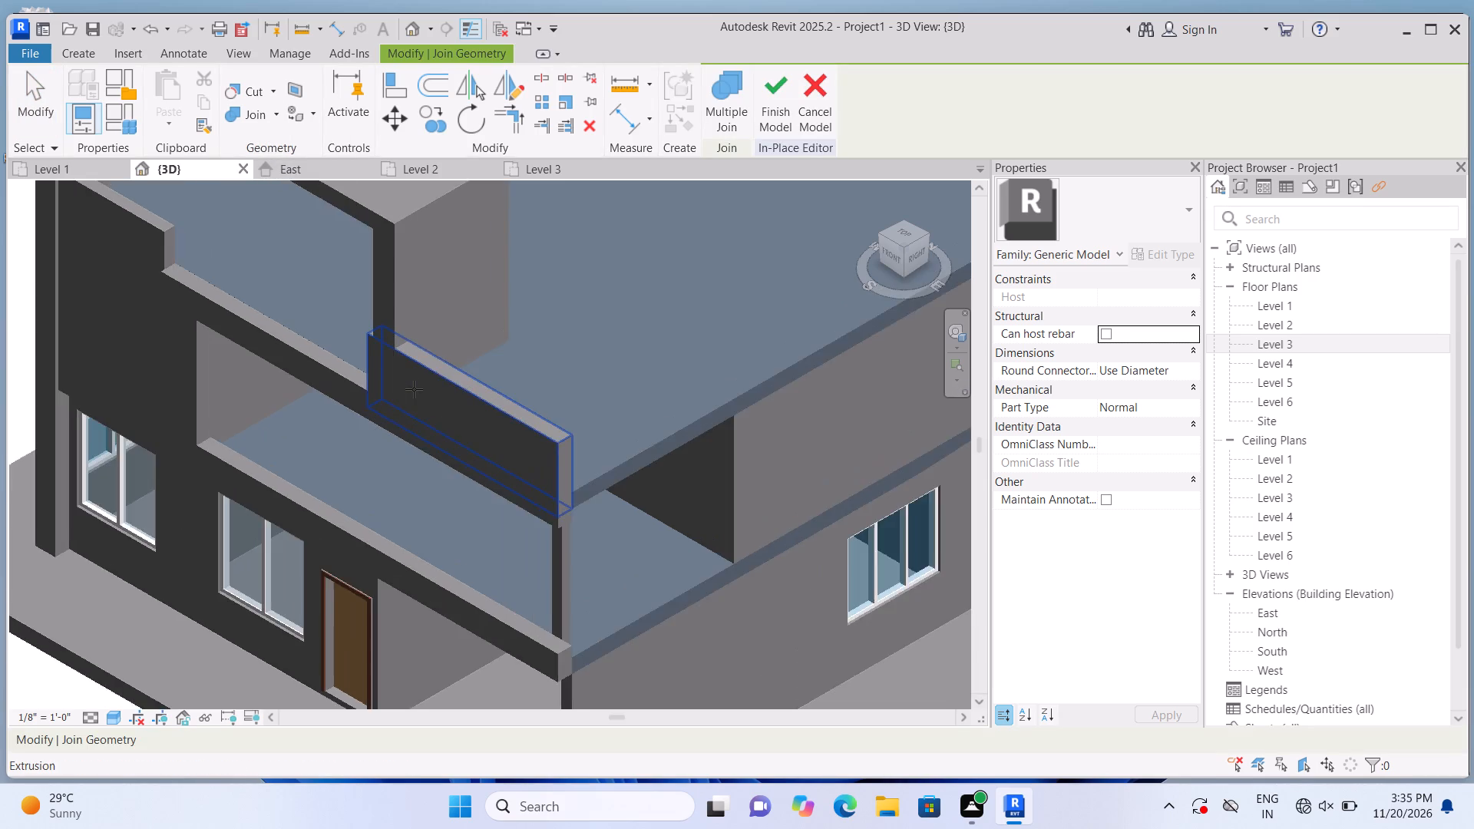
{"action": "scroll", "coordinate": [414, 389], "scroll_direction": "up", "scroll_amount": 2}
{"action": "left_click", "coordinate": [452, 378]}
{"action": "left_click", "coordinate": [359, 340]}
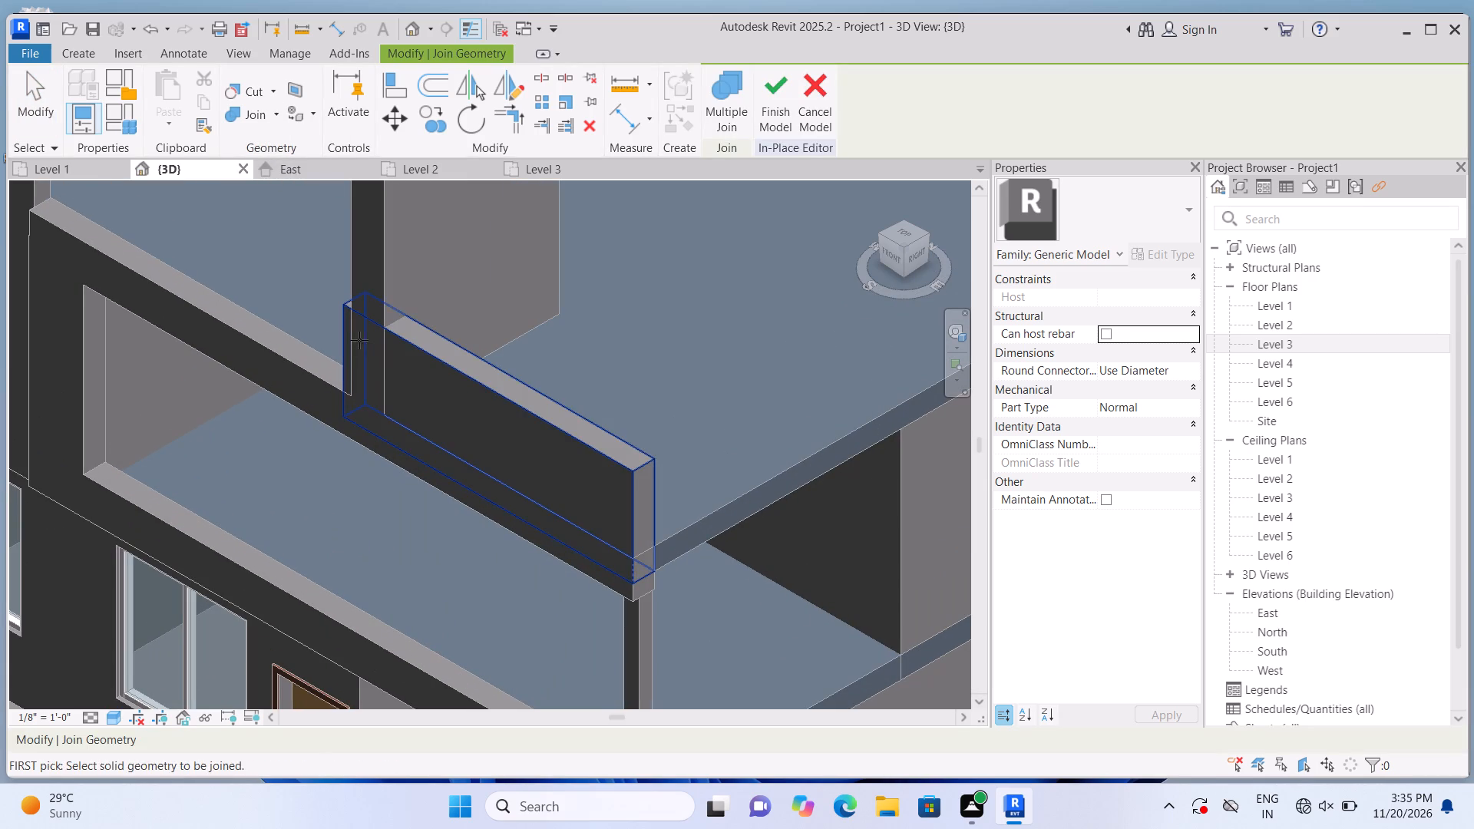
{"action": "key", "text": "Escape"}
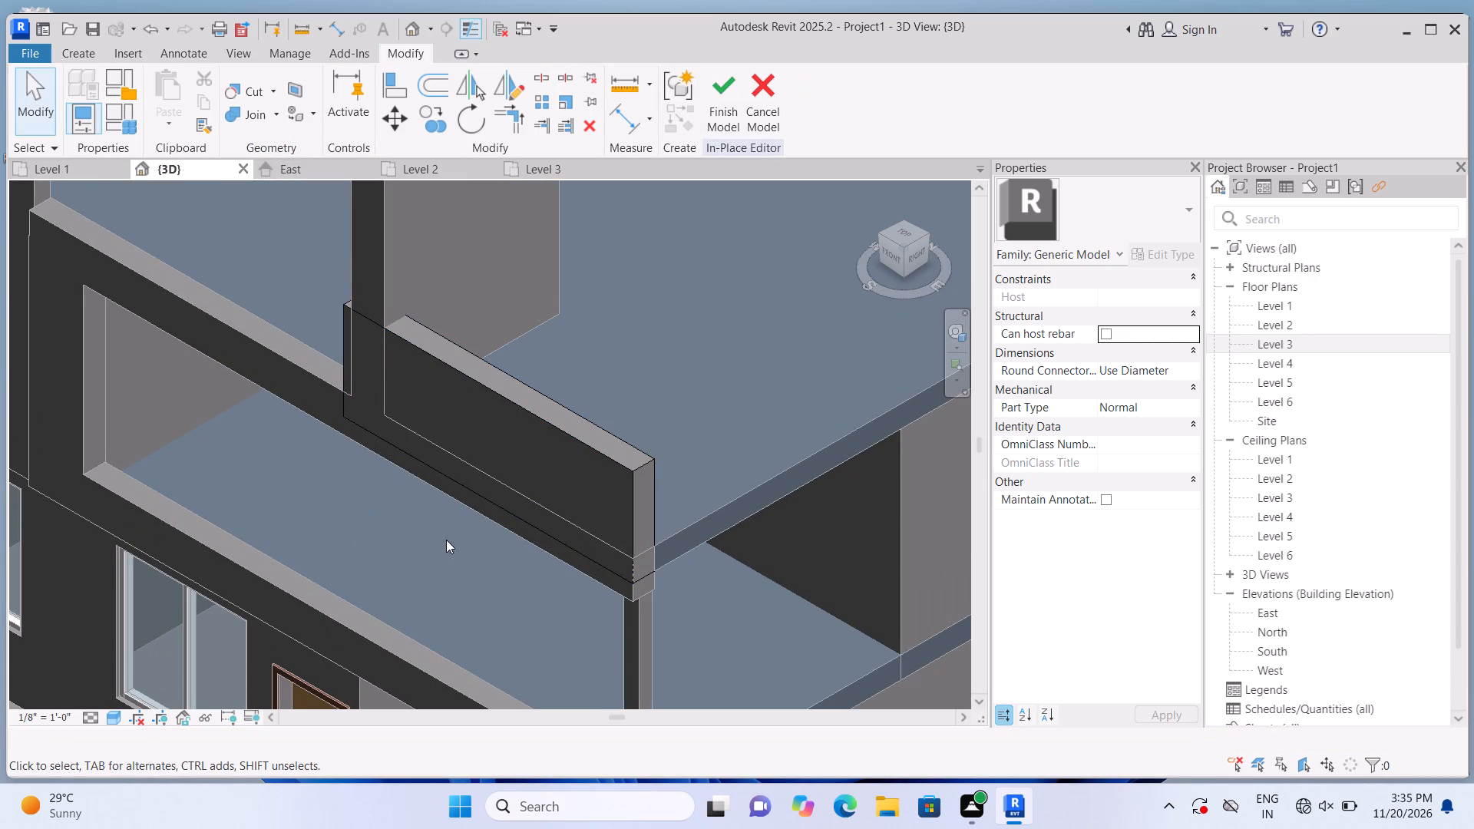
Raise the base of the front-edge extrusion to an extrusion start of 1'.
{"action": "scroll", "coordinate": [446, 540], "scroll_direction": "up", "scroll_amount": 2}
{"action": "left_click", "coordinate": [513, 479]}
{"action": "scroll", "coordinate": [506, 489], "scroll_direction": "up", "scroll_amount": 1}
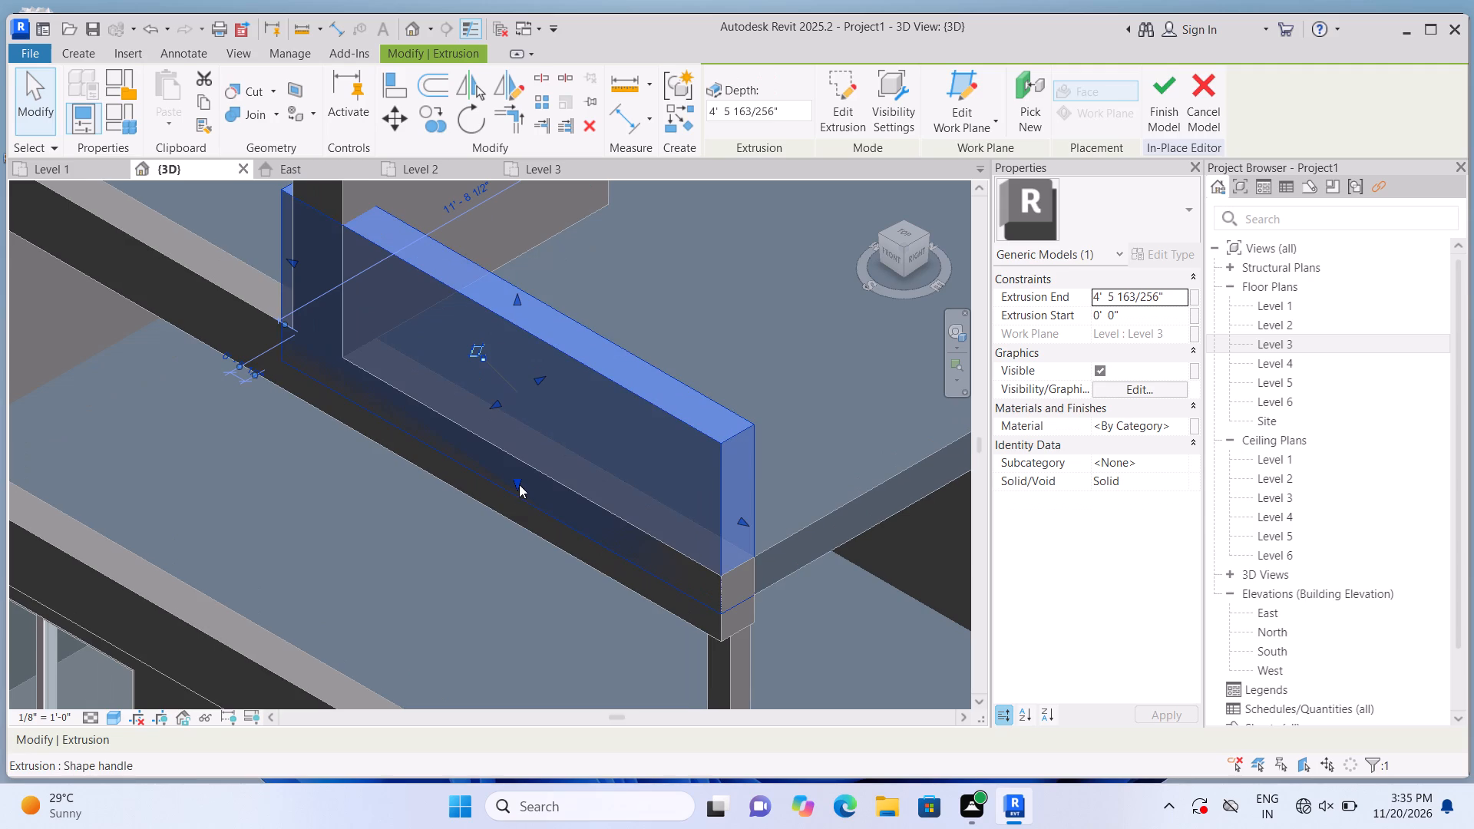
{"action": "left_click_drag", "start_coordinate": [517, 479], "coordinate": [524, 444]}
{"action": "scroll", "coordinate": [519, 455], "scroll_direction": "down", "scroll_amount": 8}
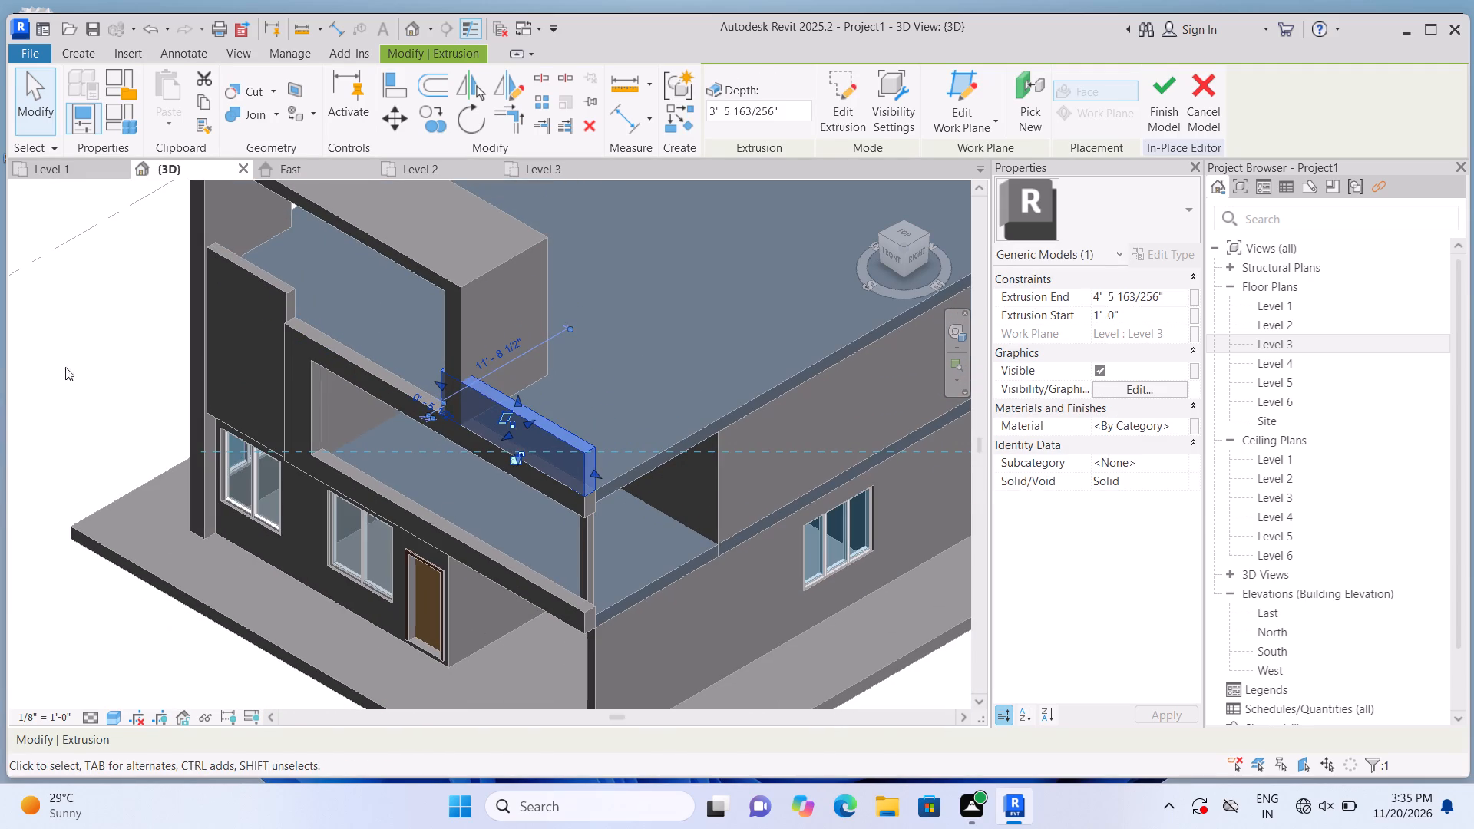
{"action": "left_click", "coordinate": [74, 364]}
Pull the front-edge extrusion's inner end back flush with the inner face of the rooftop frame's post.
{"action": "scroll", "coordinate": [456, 358], "scroll_direction": "up", "scroll_amount": 7}
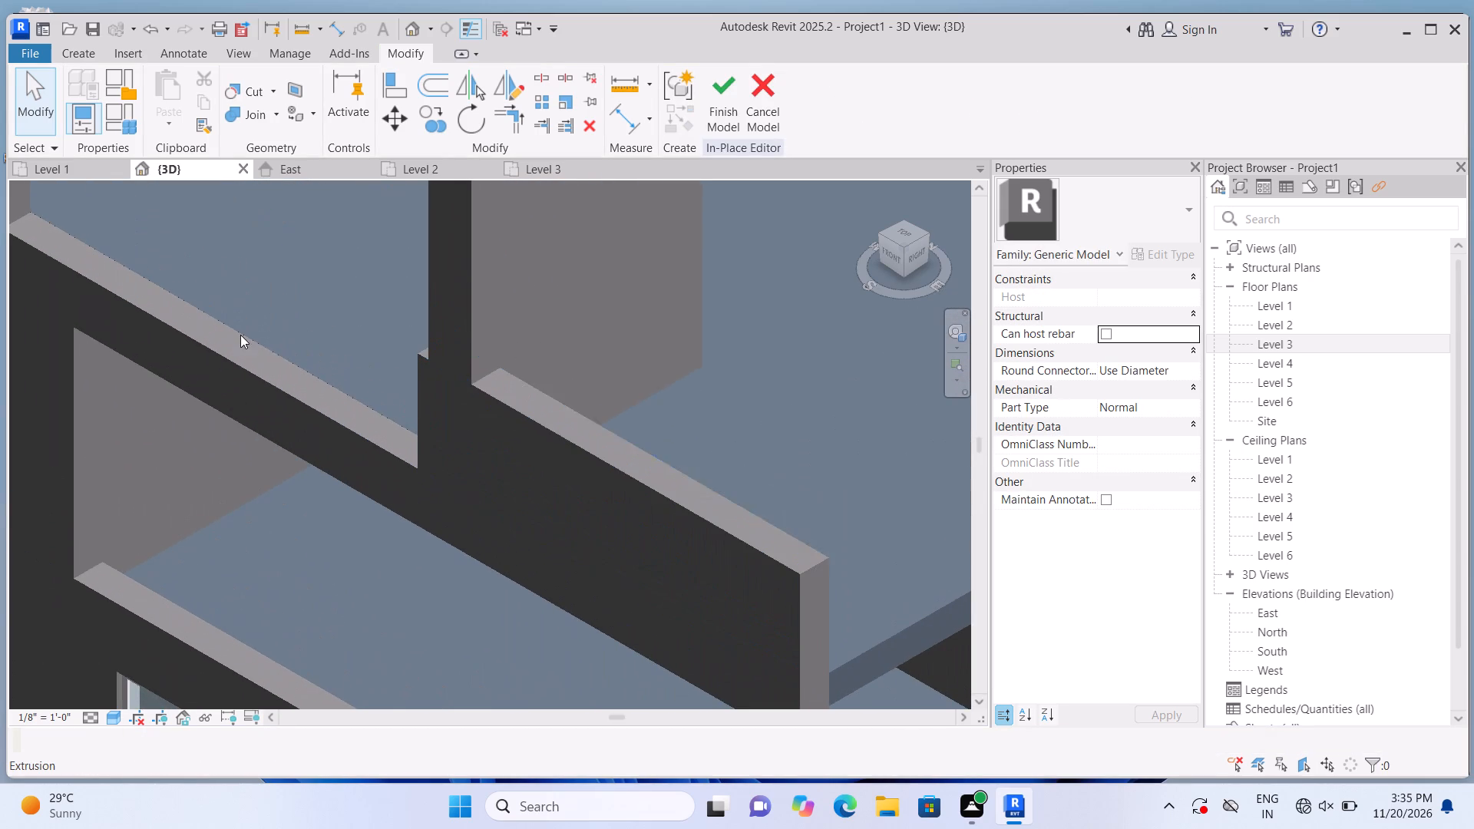
{"action": "left_click", "coordinate": [420, 395]}
{"action": "scroll", "coordinate": [420, 397], "scroll_direction": "up", "scroll_amount": 2}
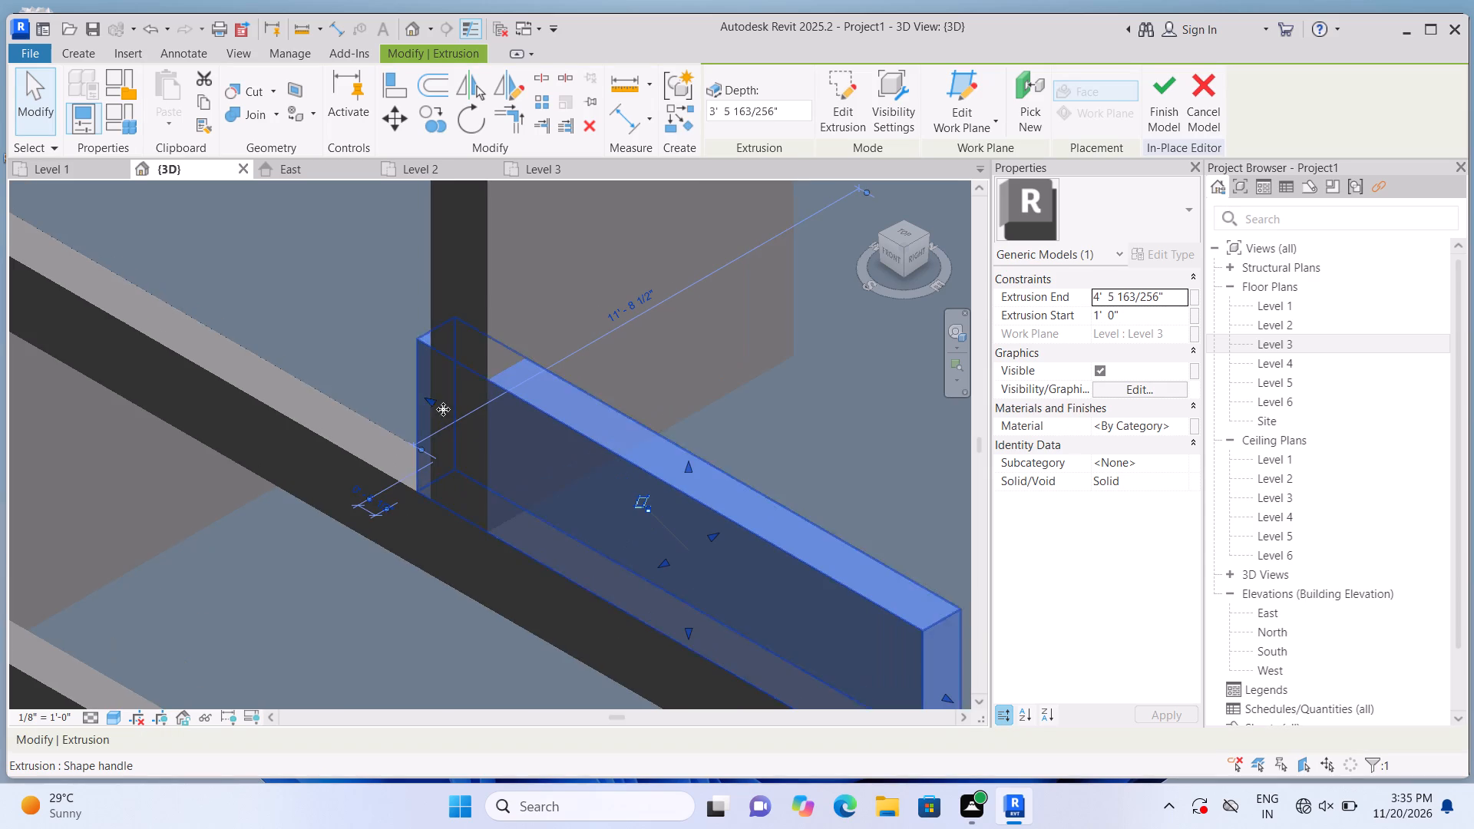
{"action": "left_click_drag", "start_coordinate": [429, 399], "coordinate": [444, 409]}
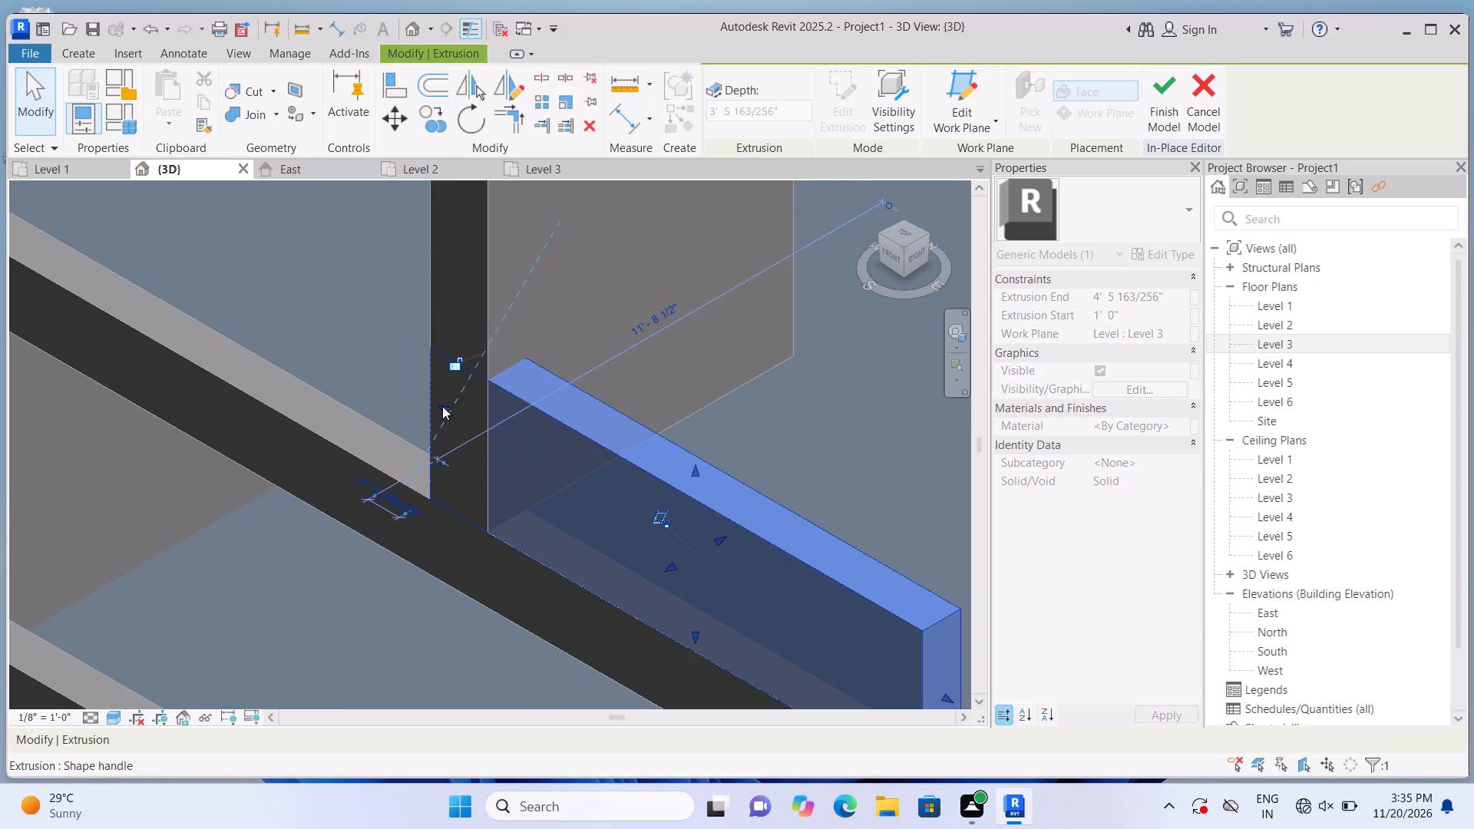
{"action": "scroll", "coordinate": [438, 404], "scroll_direction": "down", "scroll_amount": 9}
{"action": "left_click", "coordinate": [88, 386]}
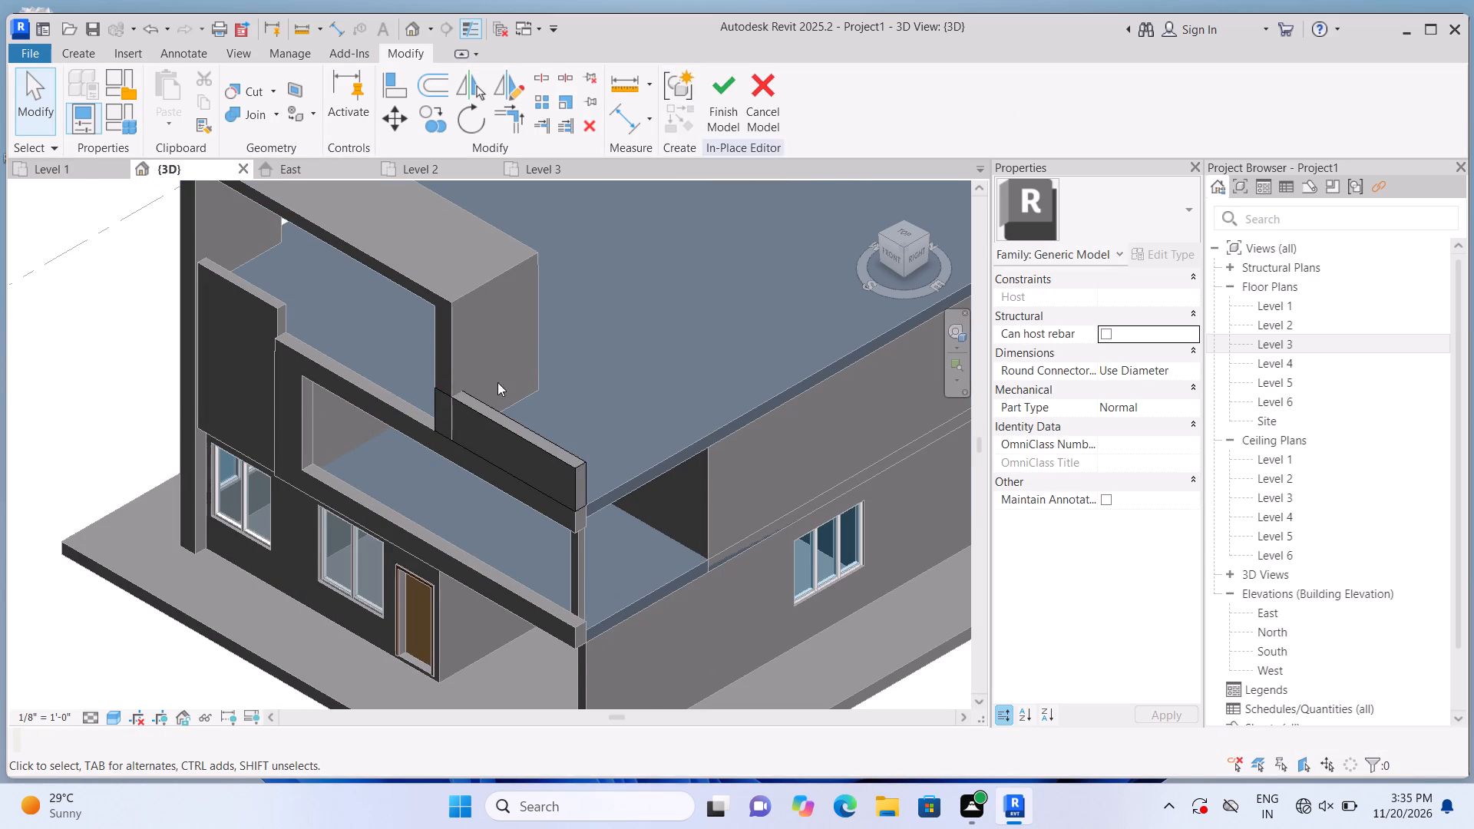
Join the adjusted front-edge extrusion to the rooftop frame's post.
{"action": "scroll", "coordinate": [507, 388], "scroll_direction": "up", "scroll_amount": 7}
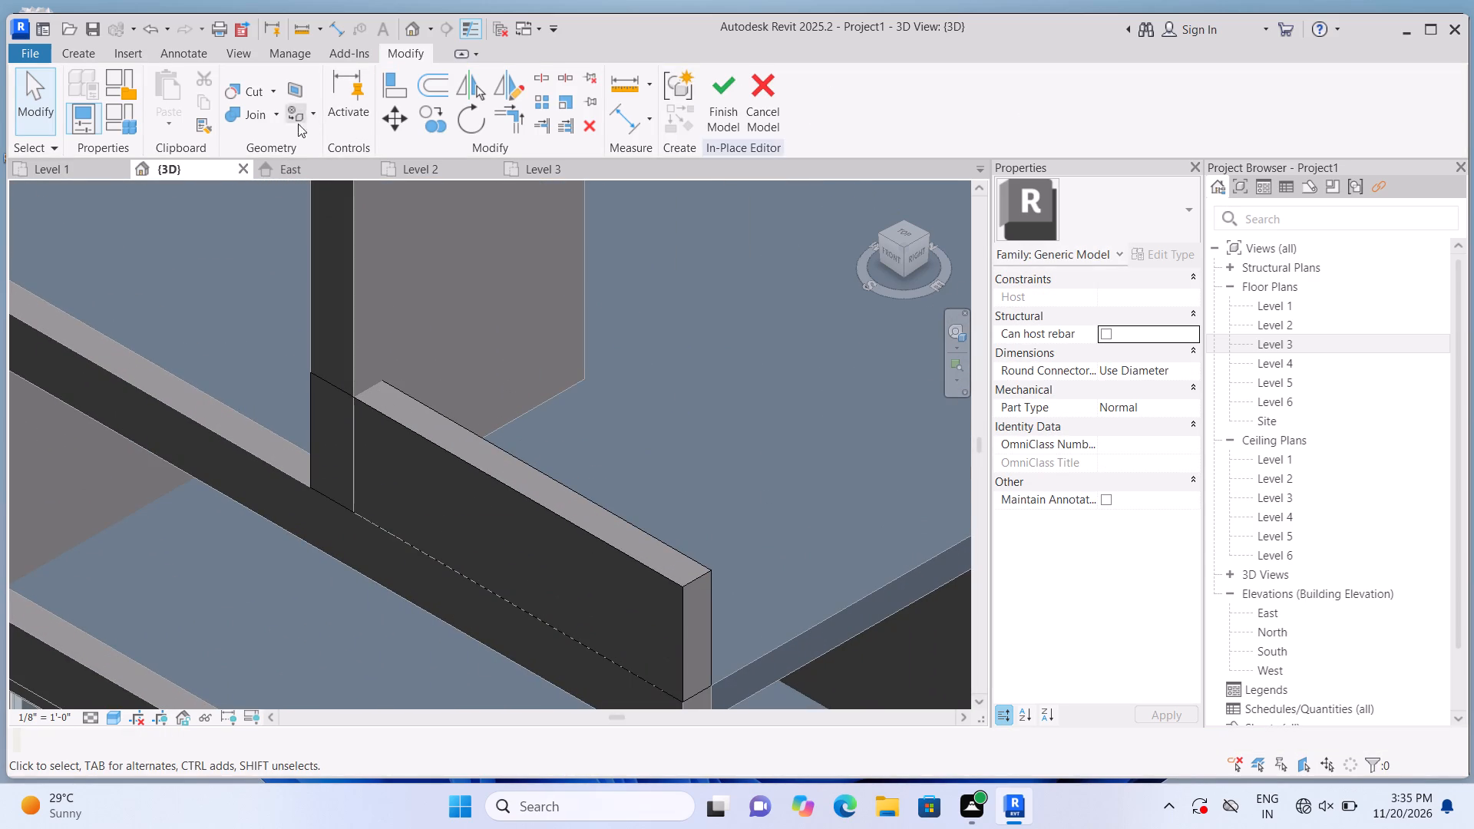
{"action": "left_click", "coordinate": [275, 114]}
{"action": "left_click", "coordinate": [278, 147]}
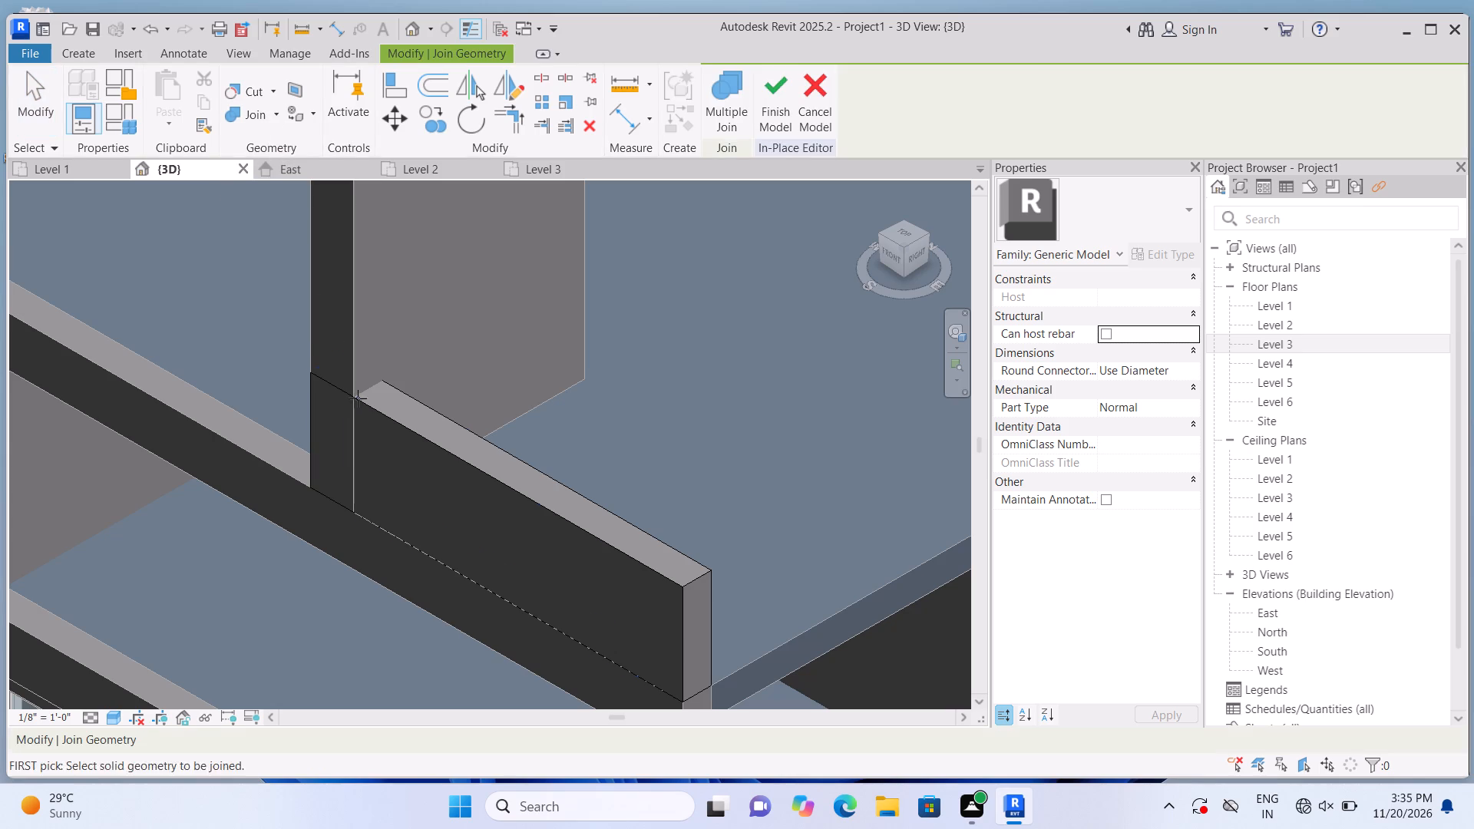
{"action": "left_click", "coordinate": [358, 420]}
{"action": "left_click", "coordinate": [342, 321]}
{"action": "left_click", "coordinate": [339, 321]}
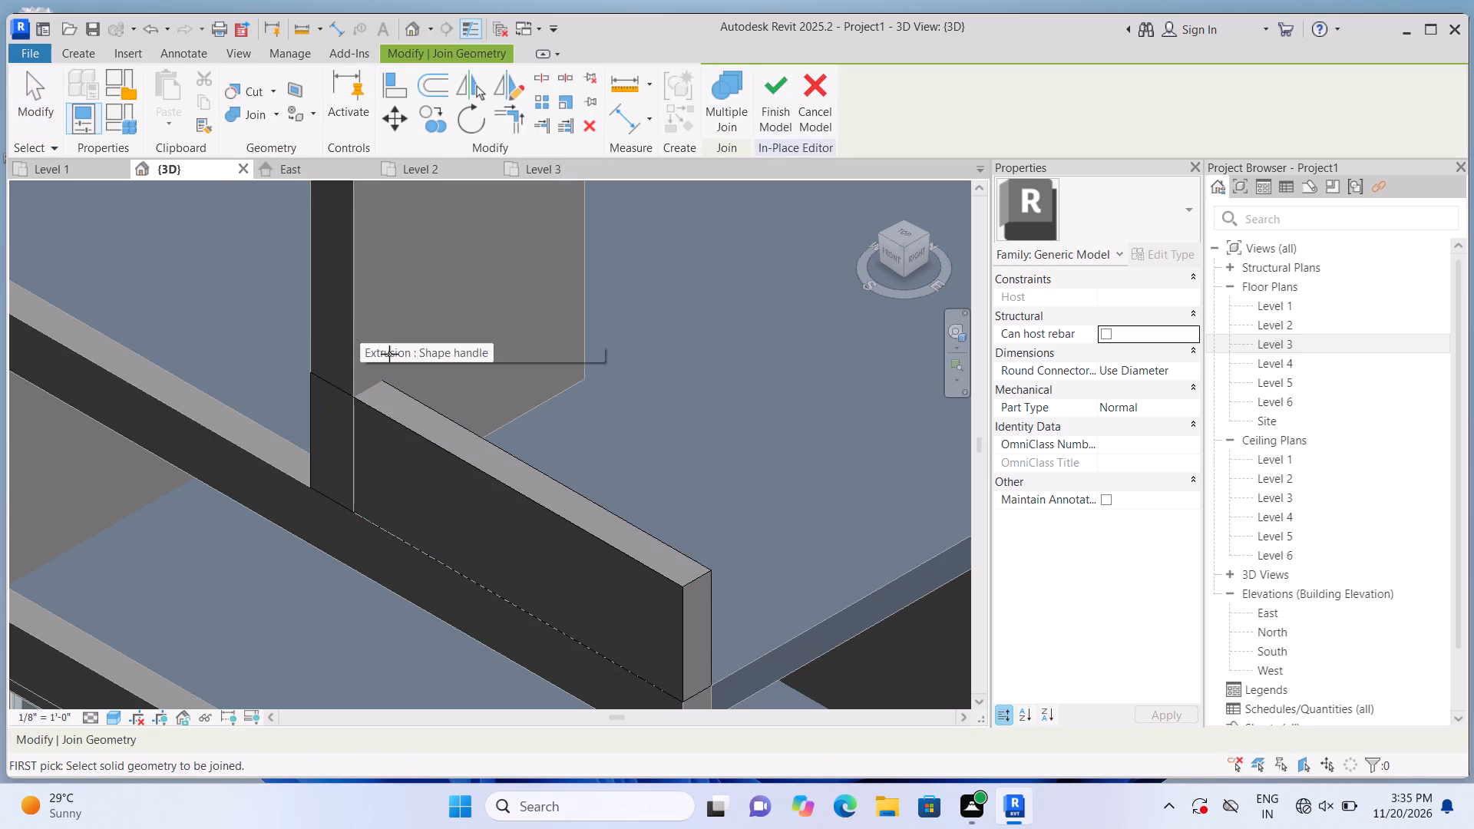
{"action": "scroll", "coordinate": [391, 355], "scroll_direction": "down", "scroll_amount": 12}
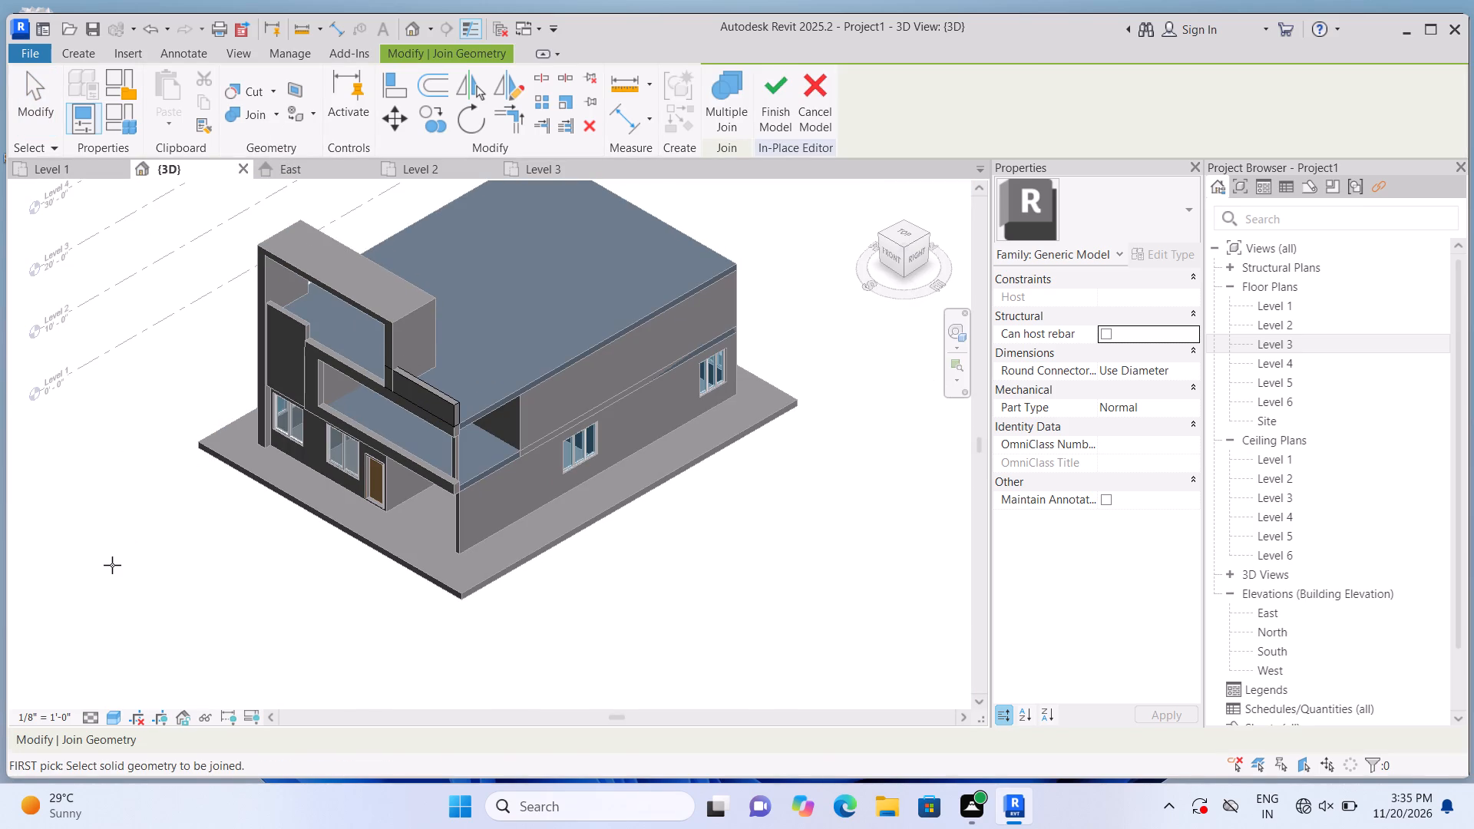
{"action": "key", "text": "Escape"}
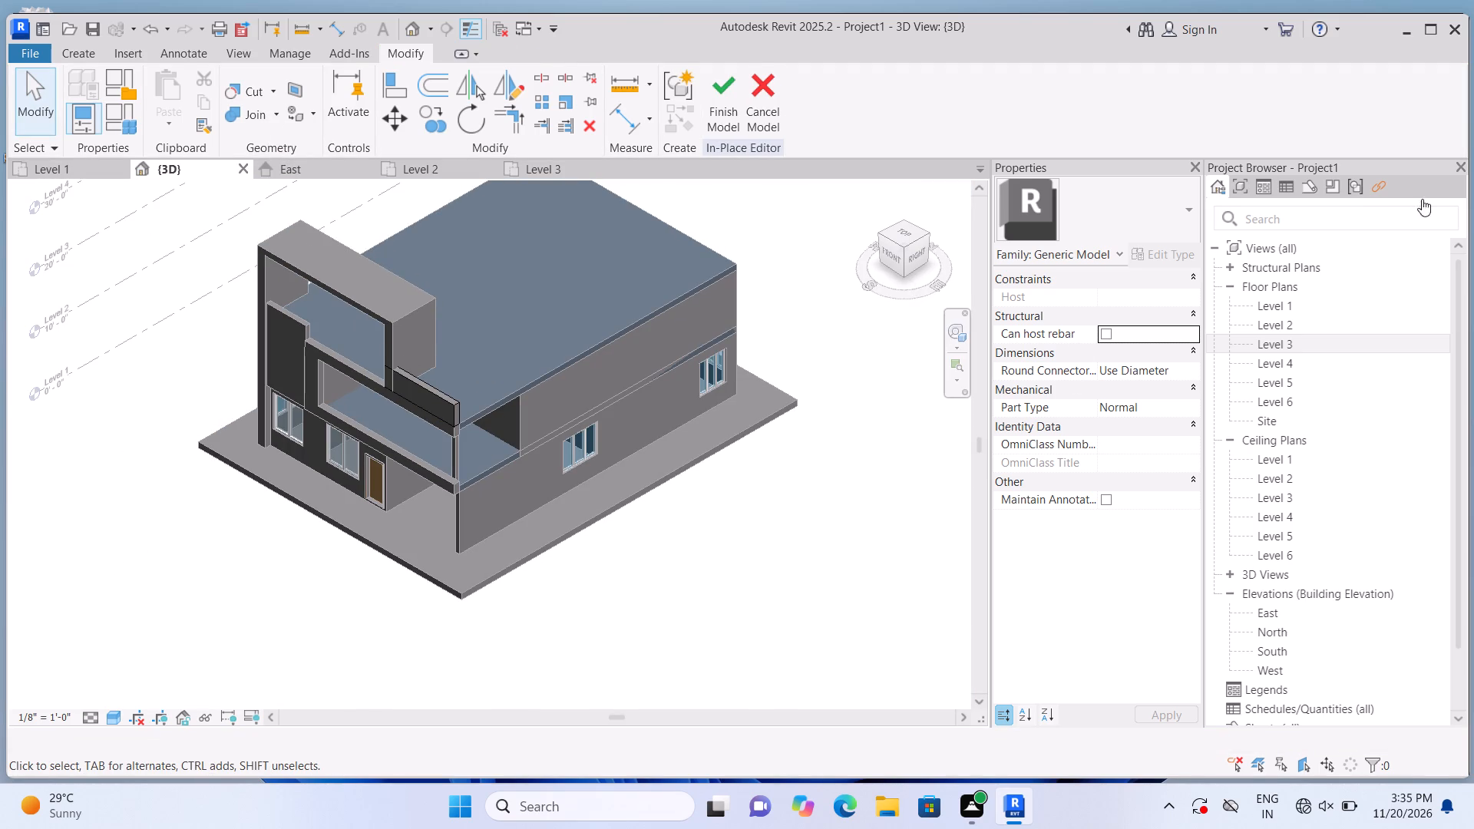
Open the Level 3 floor plan and finish the in-place model.
{"action": "triple_click", "coordinate": [1313, 348]}
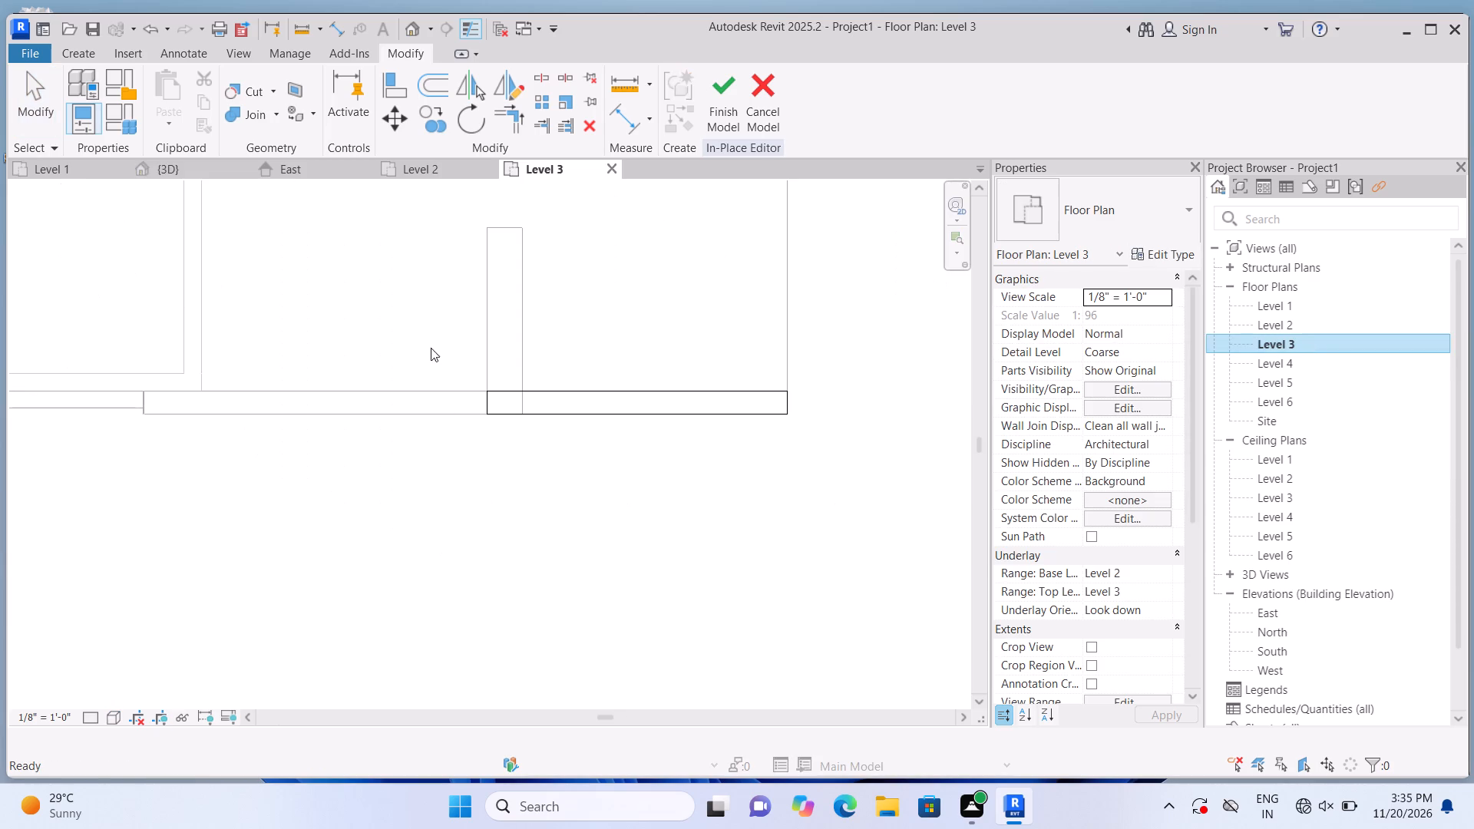
{"action": "scroll", "coordinate": [428, 475], "scroll_direction": "down", "scroll_amount": 6}
{"action": "scroll", "coordinate": [209, 485], "scroll_direction": "up", "scroll_amount": 3}
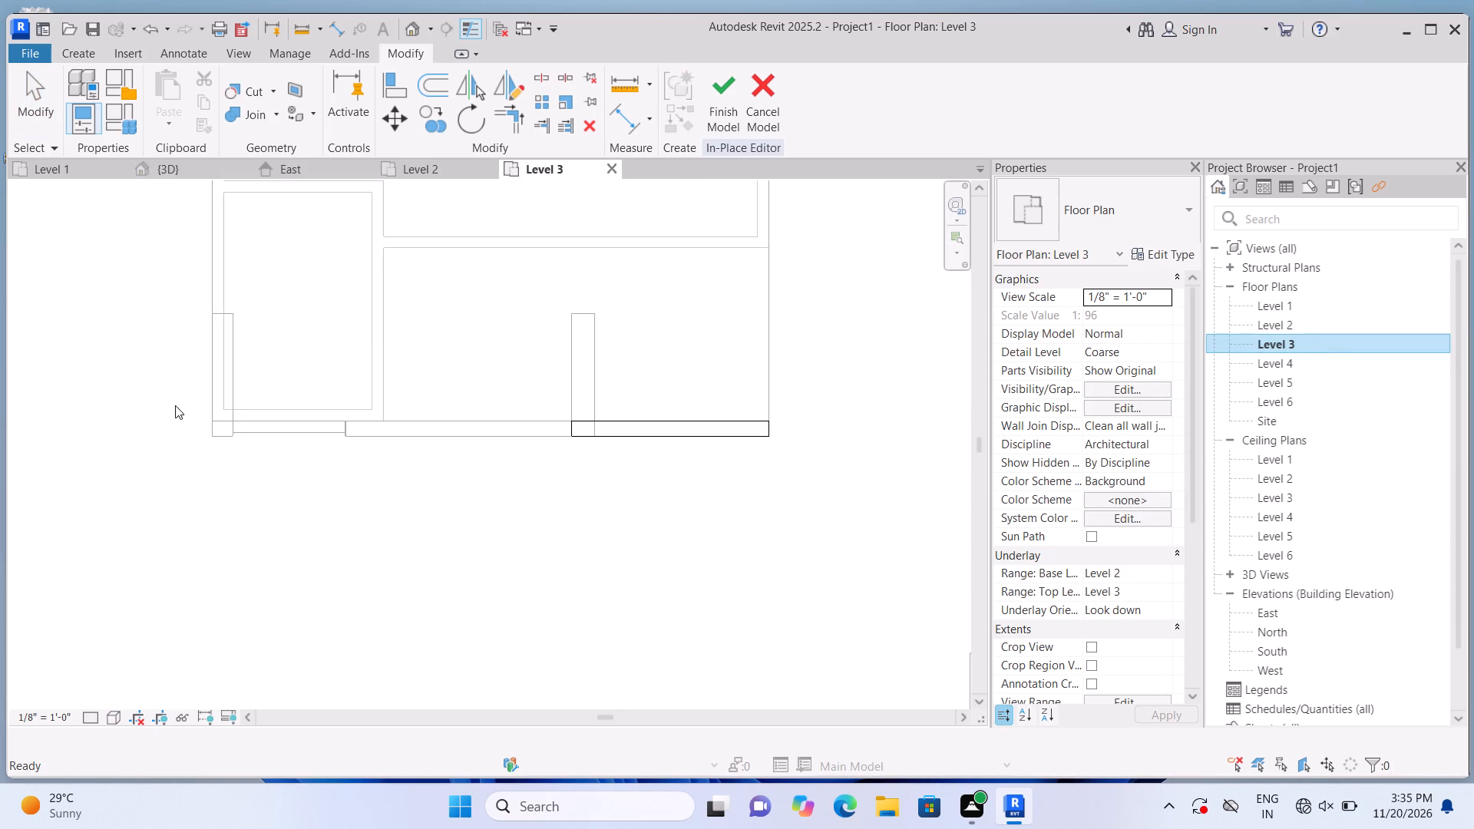
{"action": "left_click", "coordinate": [84, 61]}
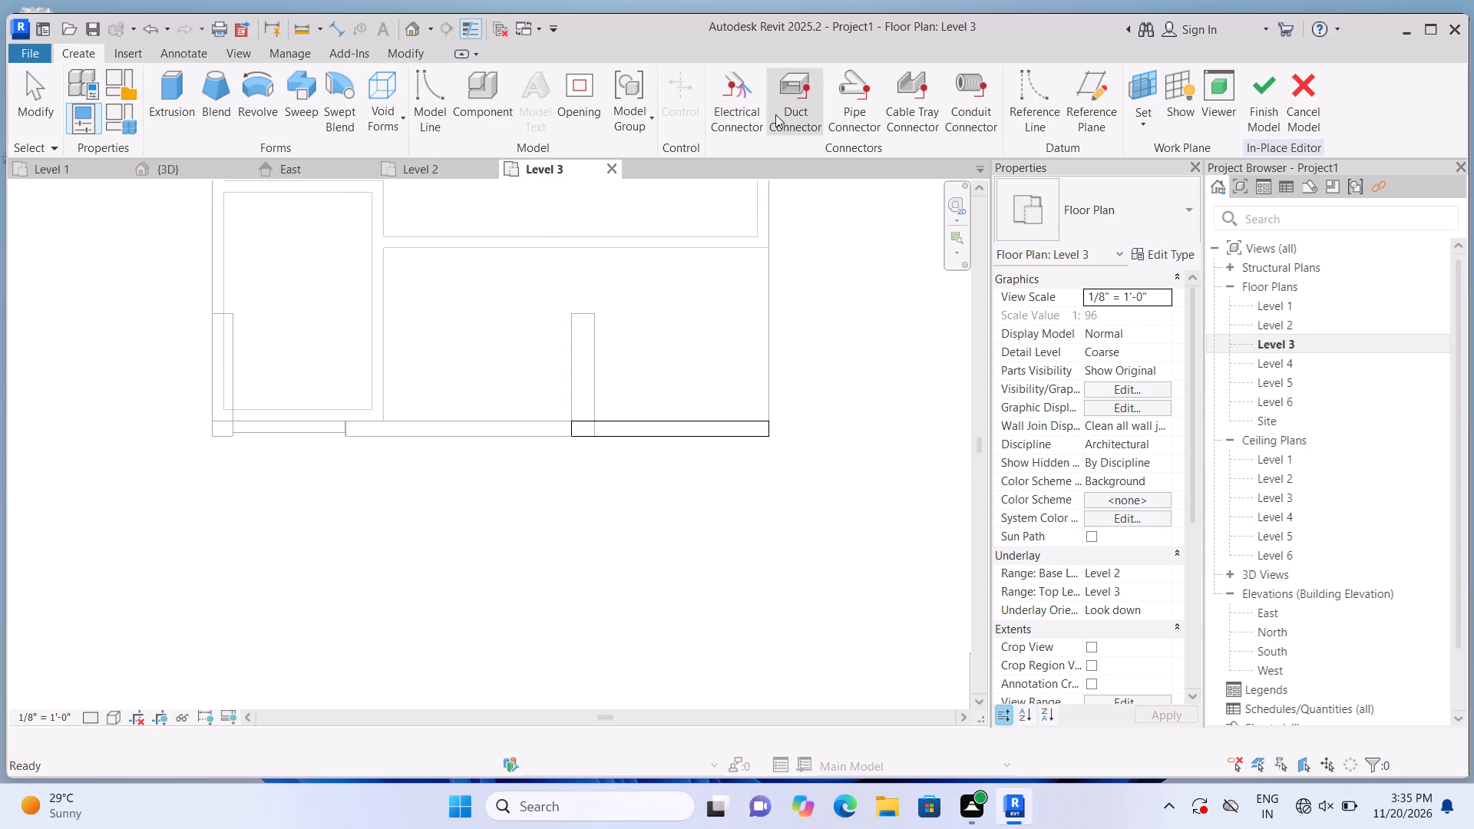
{"action": "left_click", "coordinate": [1266, 101]}
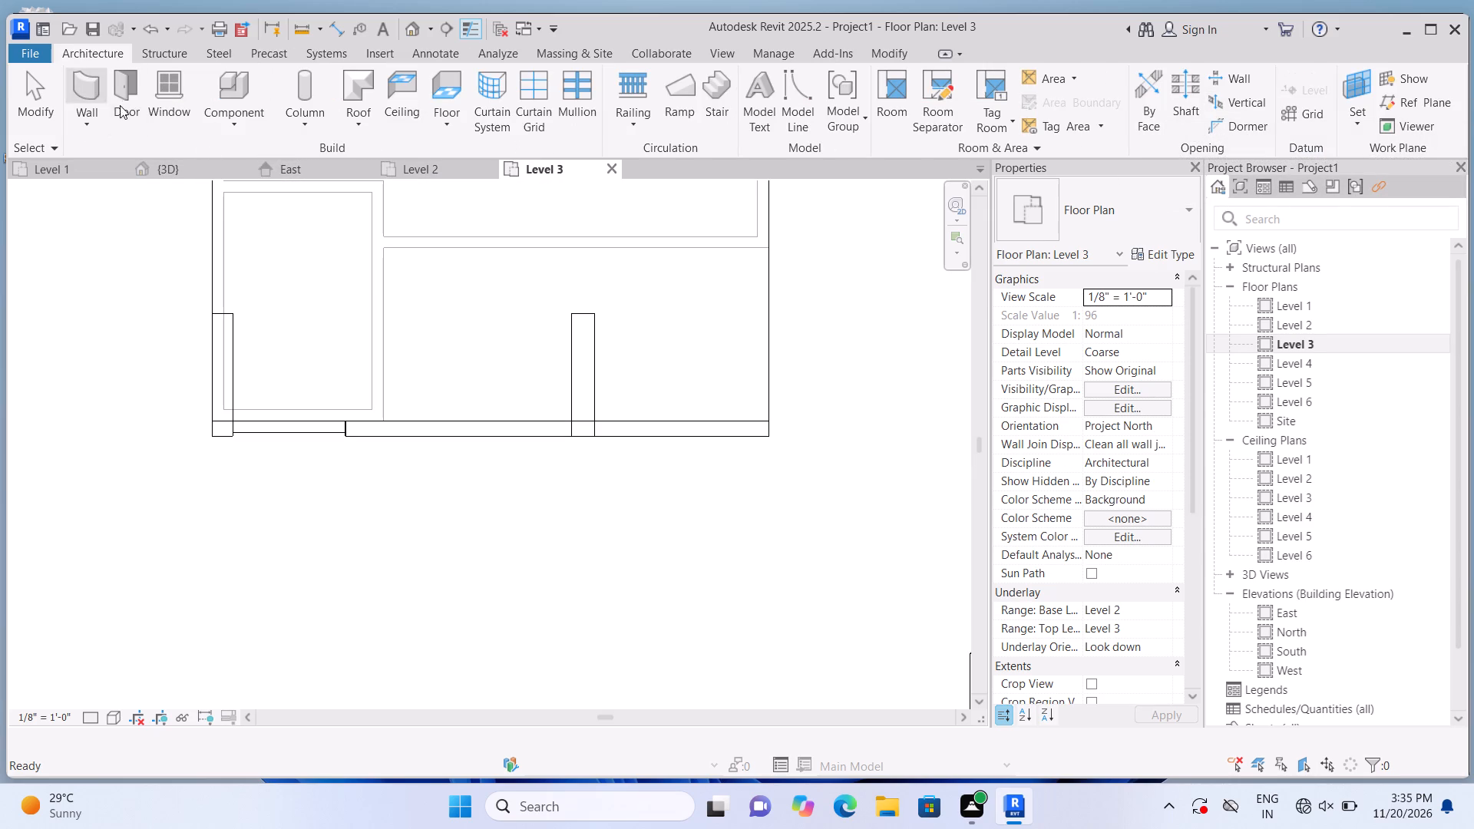
Place a Curtain Wall 1 about 14'-9" long and 10' high on Level 3, along the front beam from its stepped end to the frame's post.
{"action": "left_click", "coordinate": [71, 83]}
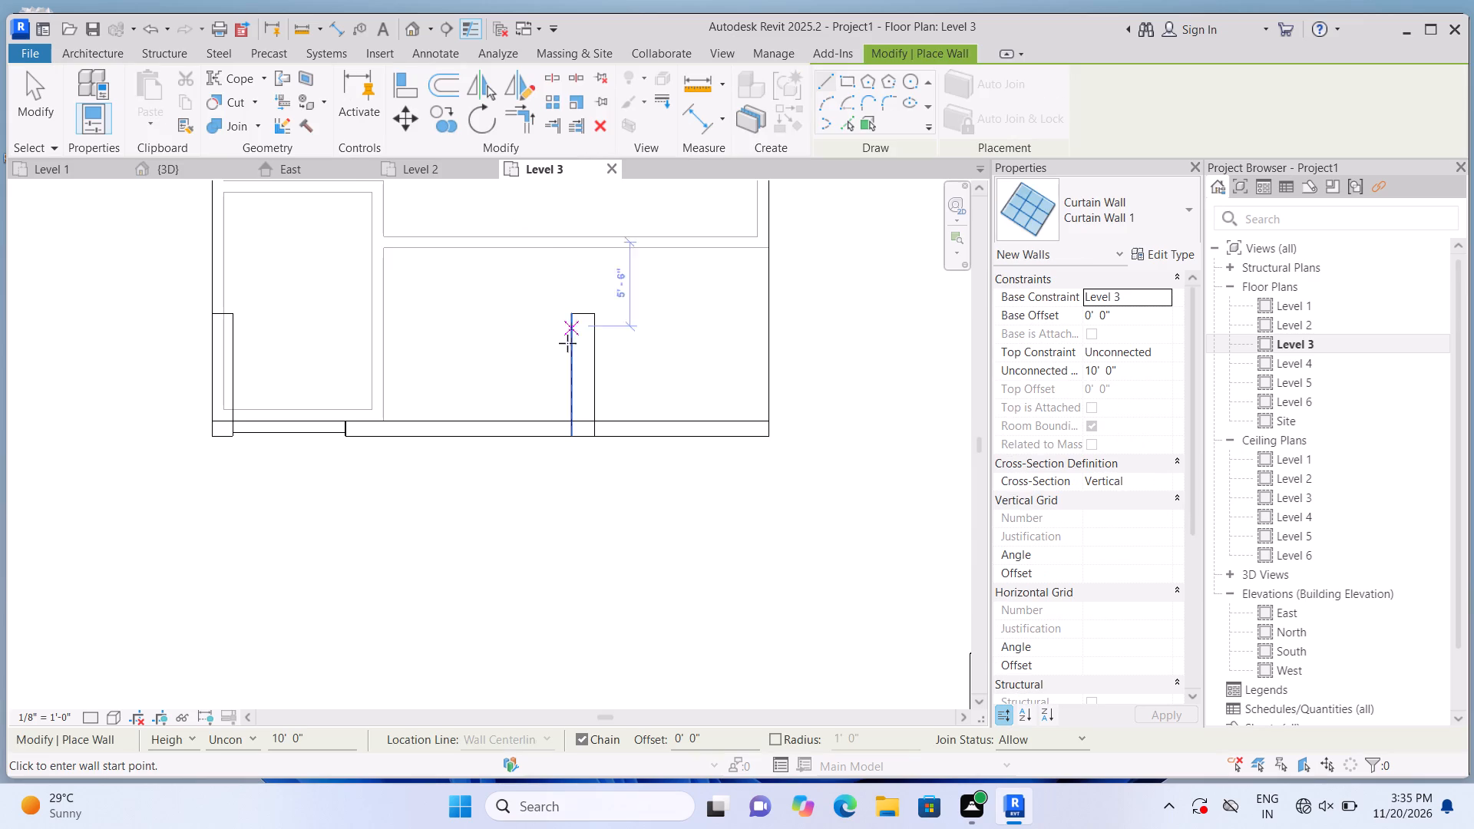
{"action": "scroll", "coordinate": [411, 413], "scroll_direction": "up", "scroll_amount": 5}
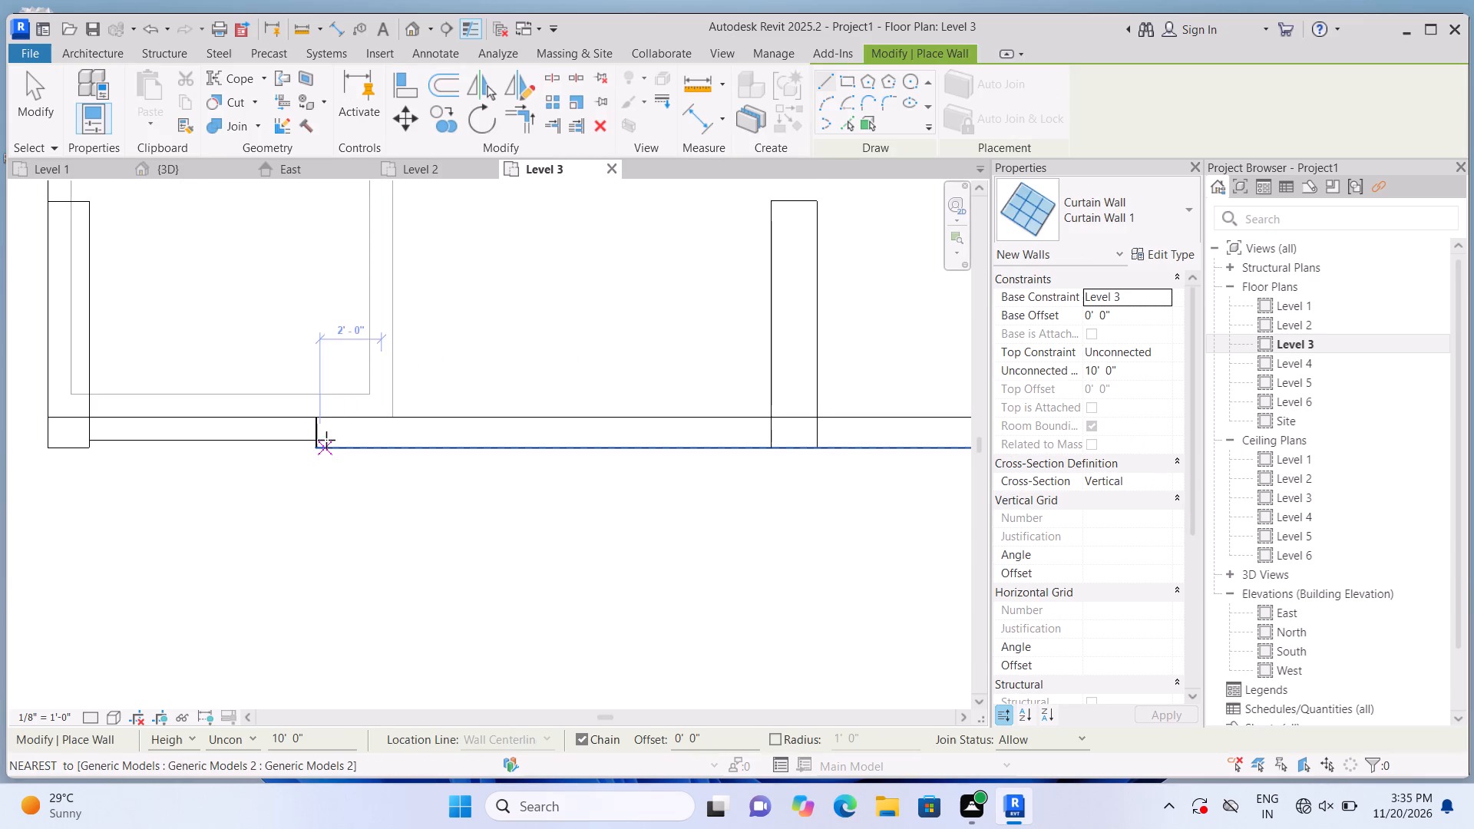
{"action": "left_click", "coordinate": [313, 428]}
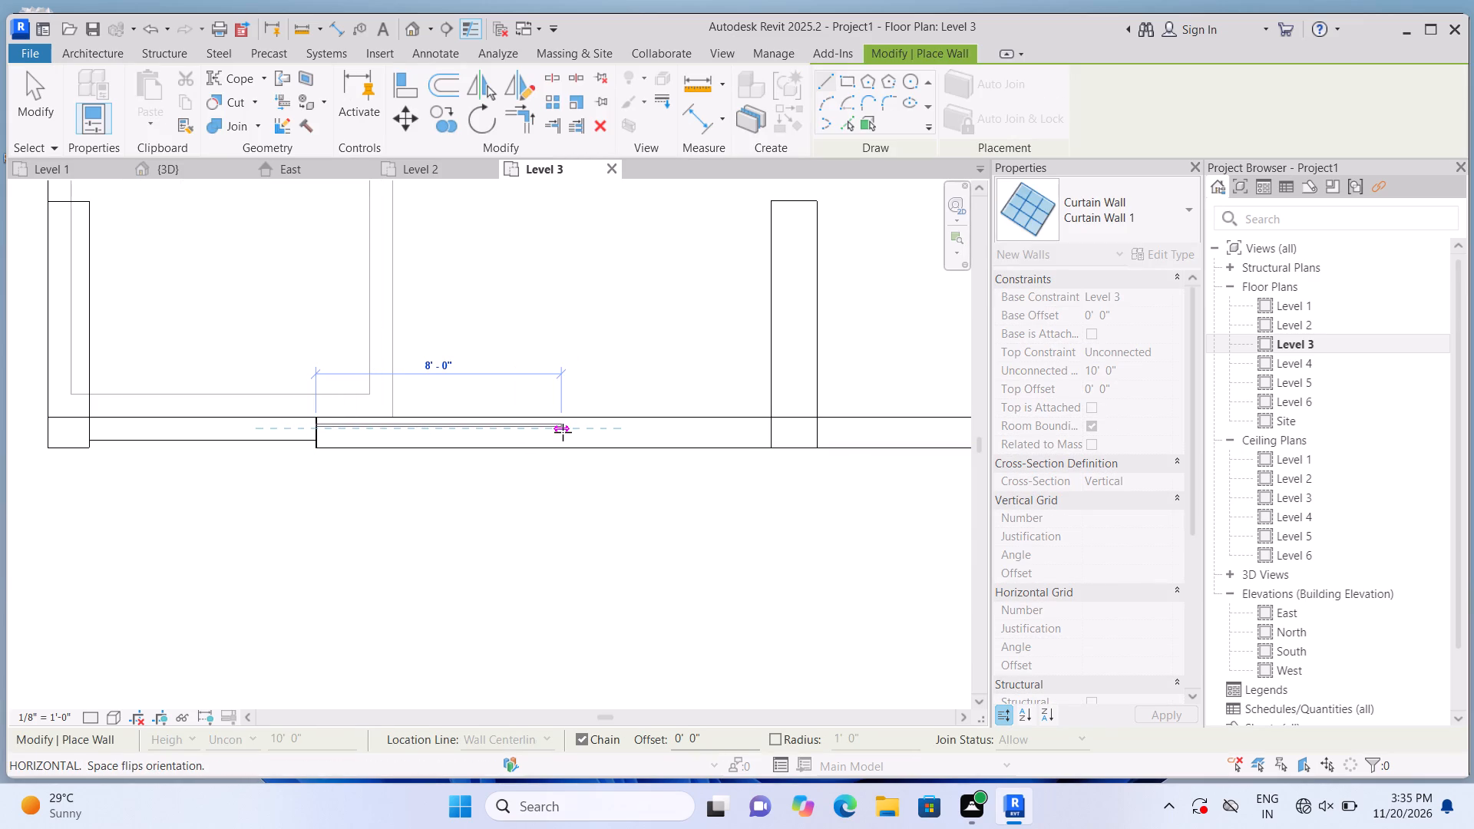
{"action": "key", "text": "Escape"}
{"action": "scroll", "coordinate": [392, 432], "scroll_direction": "up", "scroll_amount": 2}
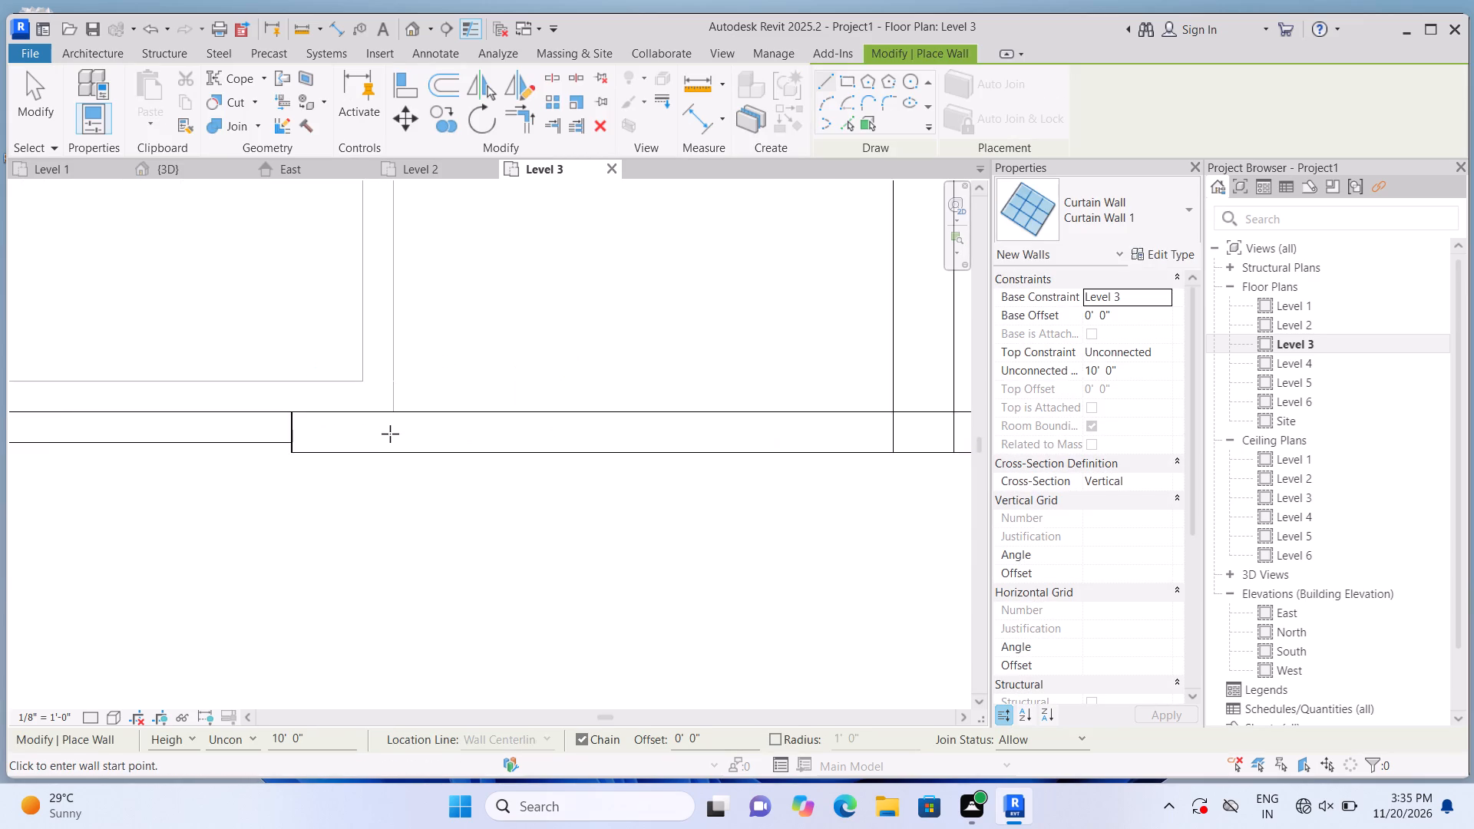
{"action": "scroll", "coordinate": [390, 434], "scroll_direction": "up", "scroll_amount": 1}
{"action": "left_click", "coordinate": [281, 431]}
{"action": "scroll", "coordinate": [497, 437], "scroll_direction": "down", "scroll_amount": 2}
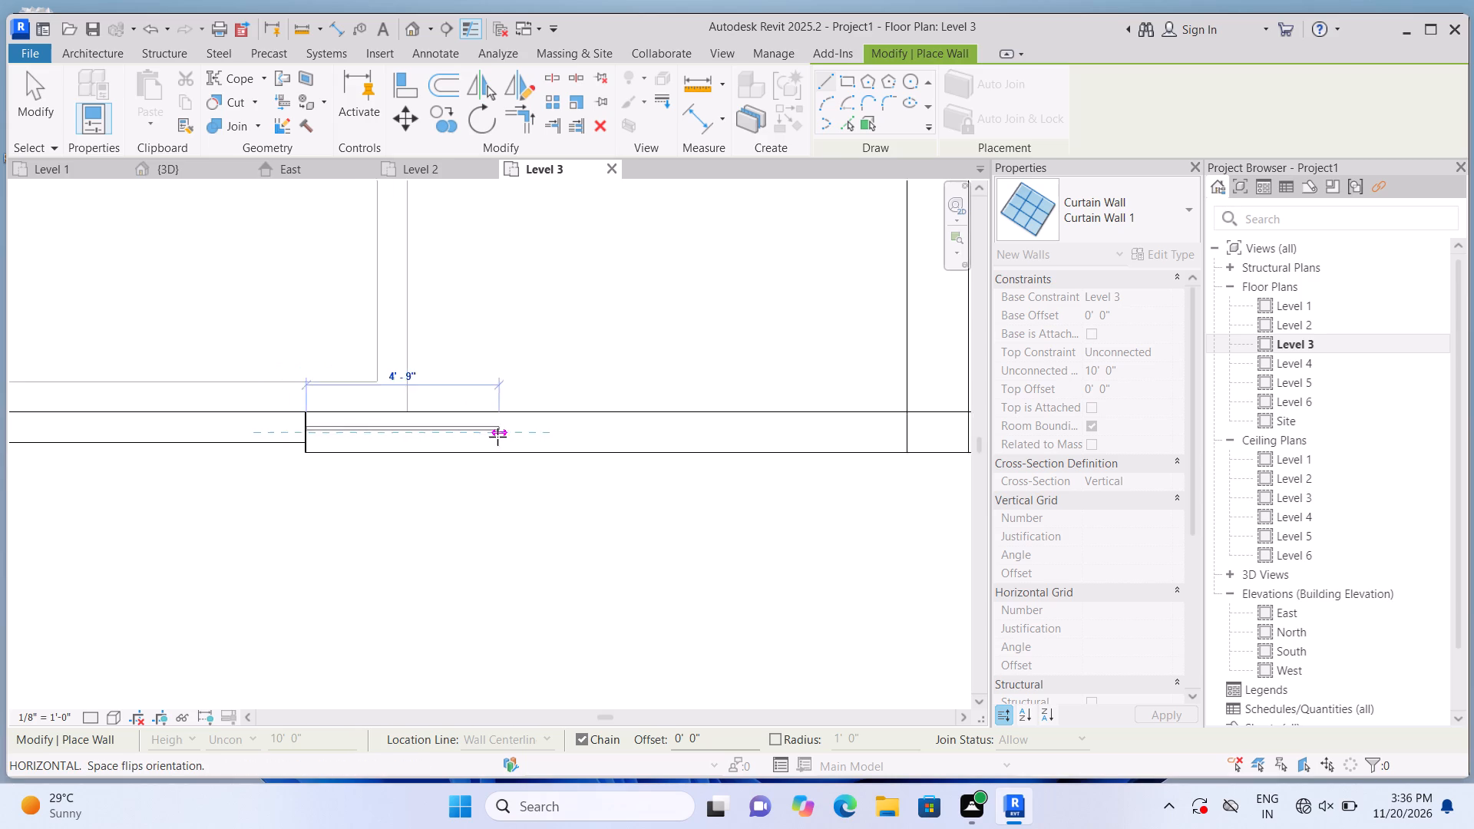
{"action": "scroll", "coordinate": [497, 437], "scroll_direction": "down", "scroll_amount": 5}
{"action": "scroll", "coordinate": [673, 444], "scroll_direction": "up", "scroll_amount": 8}
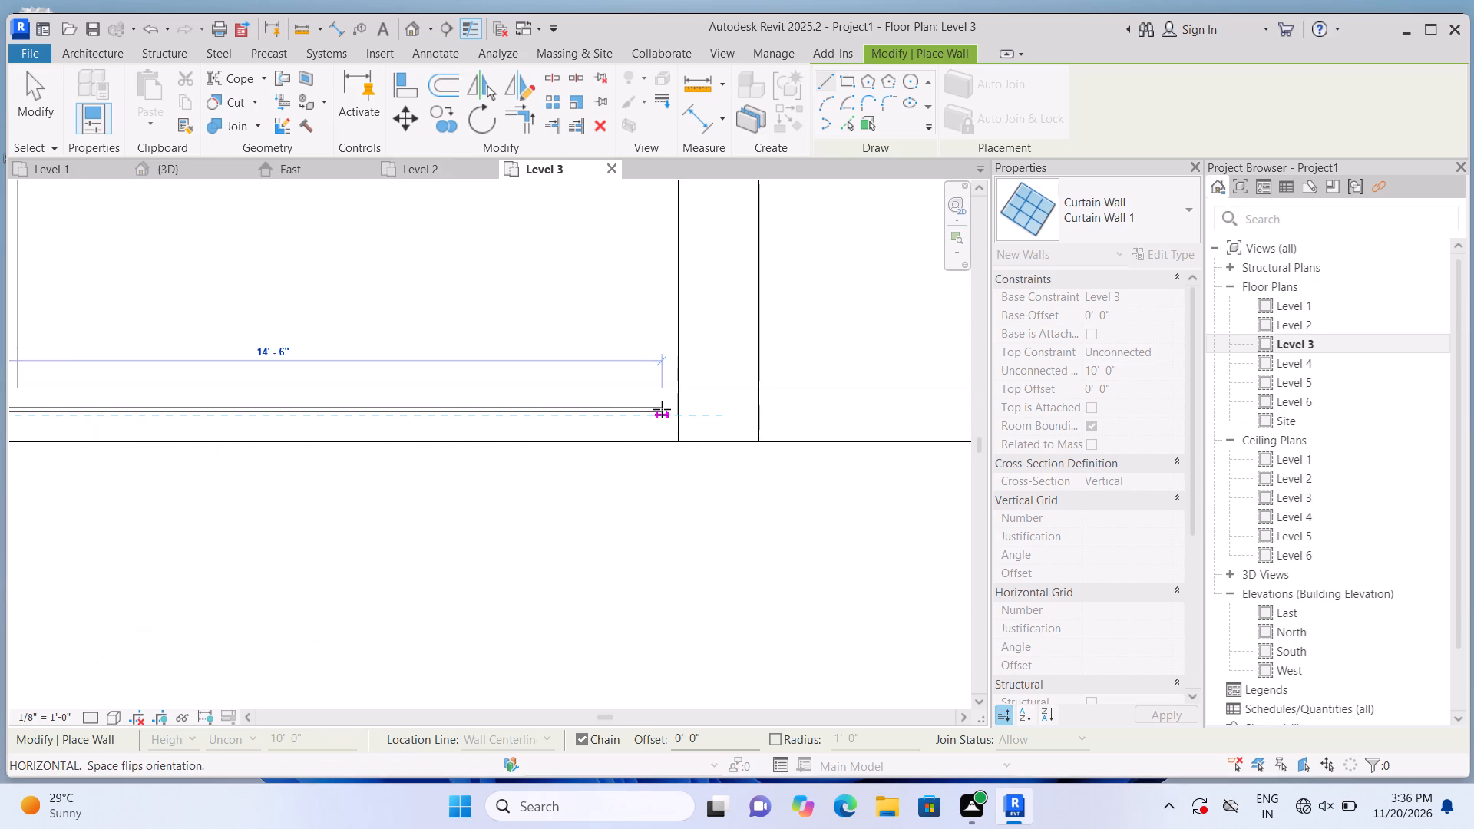
{"action": "left_click", "coordinate": [681, 408]}
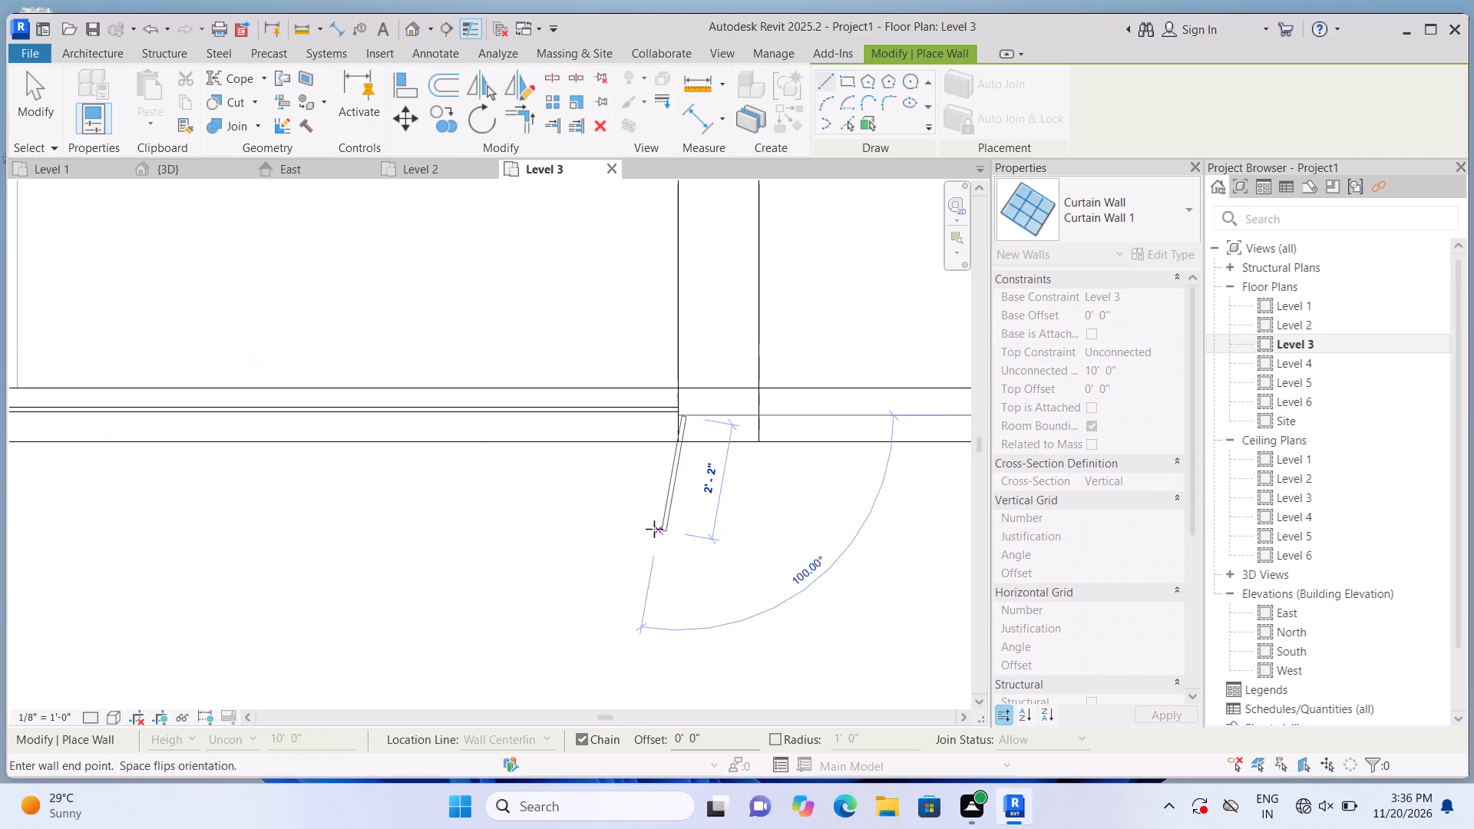
{"action": "key", "text": "Escape"}
{"action": "scroll", "coordinate": [655, 530], "scroll_direction": "down", "scroll_amount": 7}
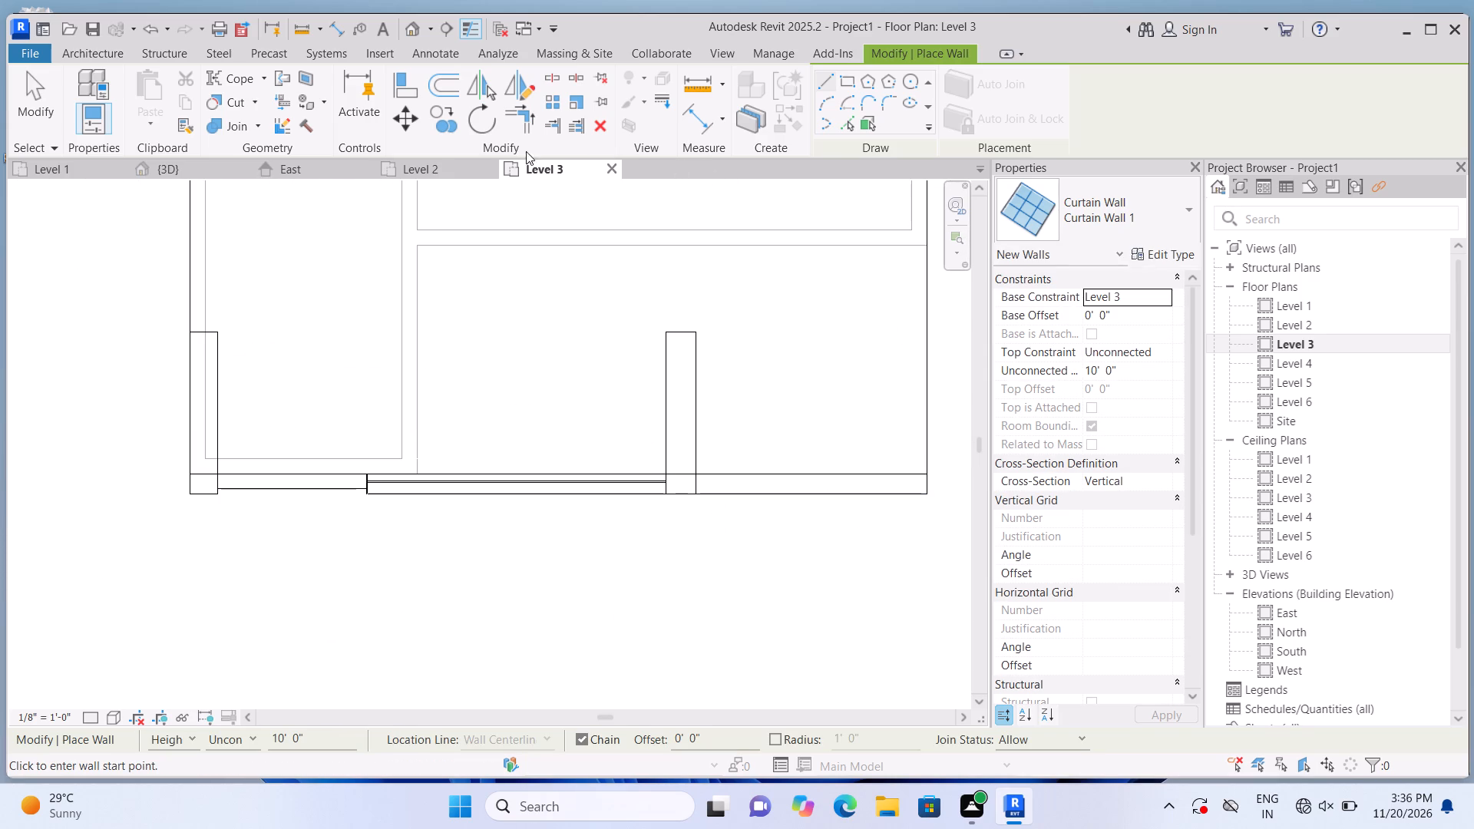
In the 3D view, raise the new curtain wall's base to a 1' offset above Level 3, onto the beam.
{"action": "left_click", "coordinate": [411, 27]}
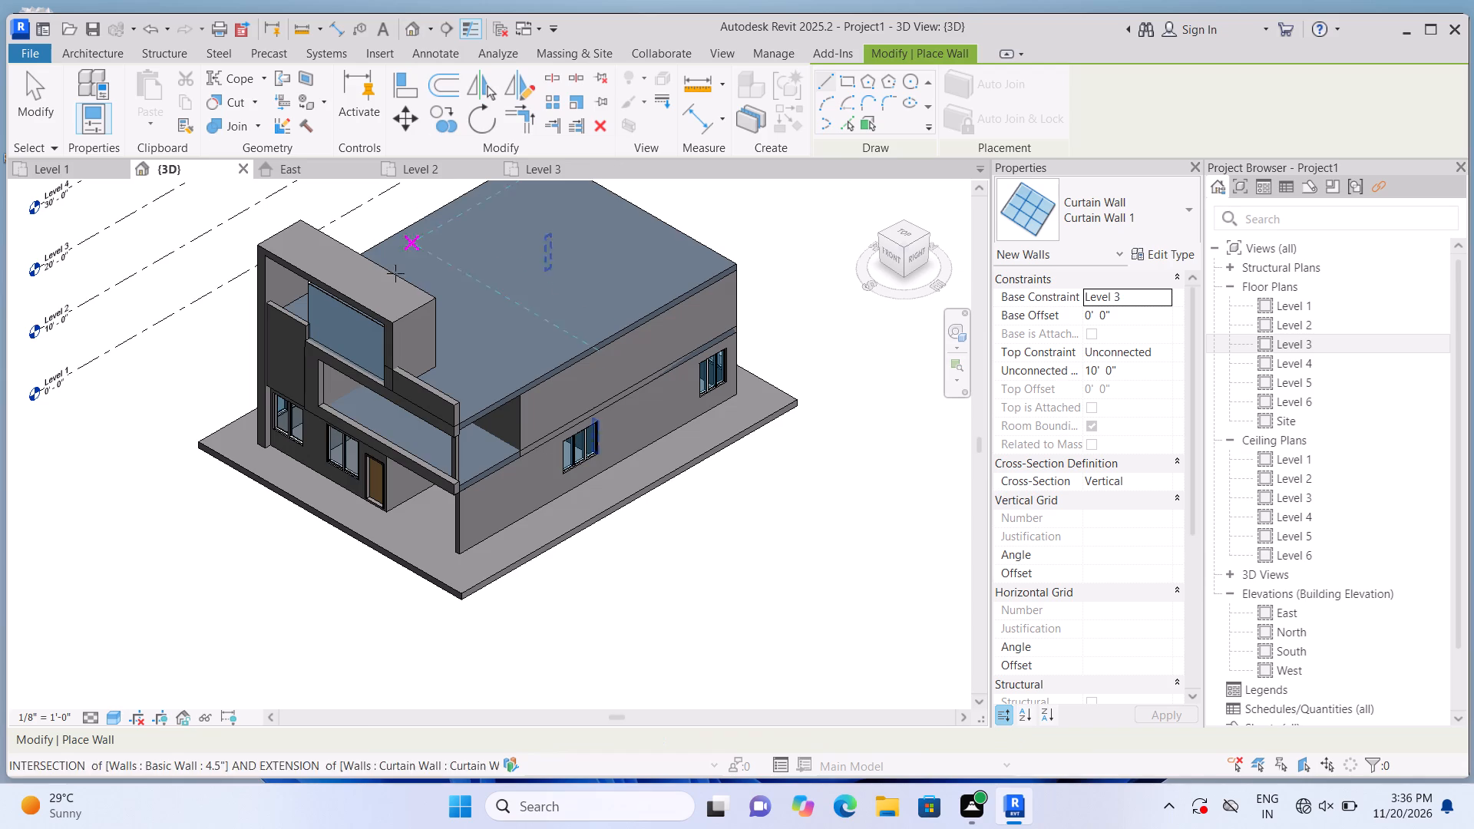
{"action": "scroll", "coordinate": [329, 339], "scroll_direction": "up", "scroll_amount": 8}
{"action": "key", "text": "Escape"}
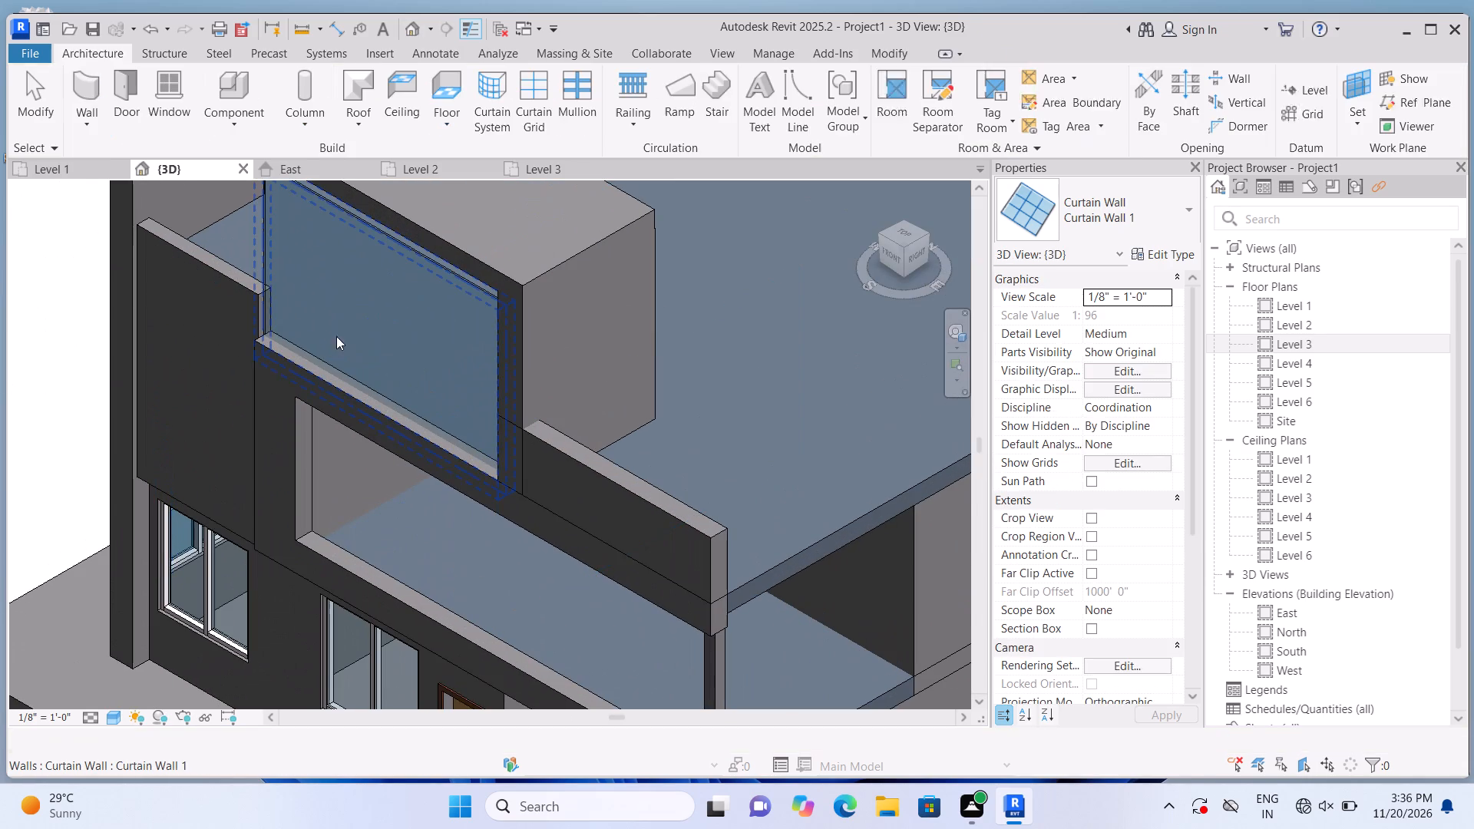
{"action": "left_click", "coordinate": [370, 293]}
{"action": "scroll", "coordinate": [370, 293], "scroll_direction": "up", "scroll_amount": 1}
{"action": "scroll", "coordinate": [372, 378], "scroll_direction": "up", "scroll_amount": 1}
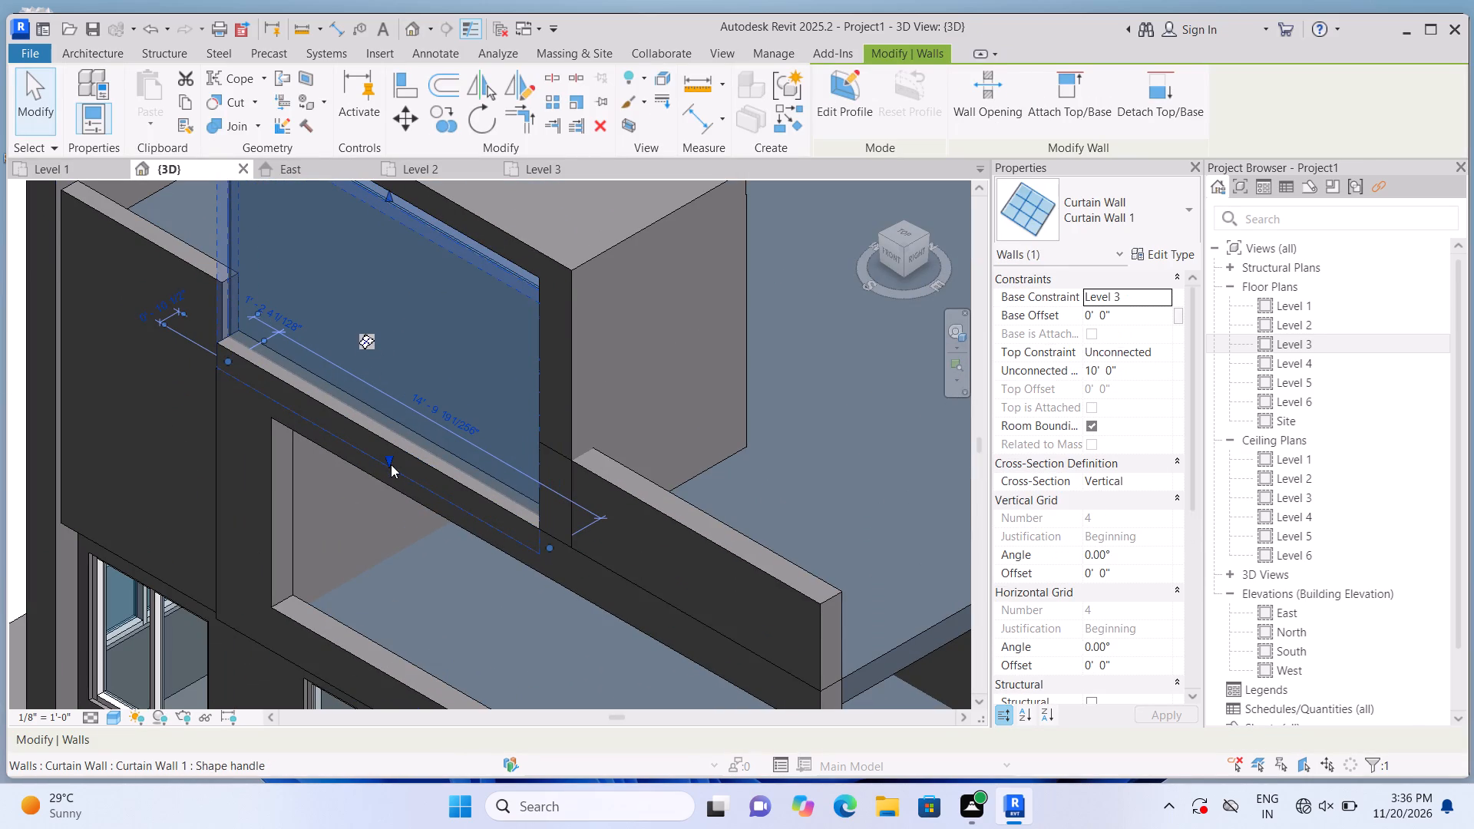
{"action": "left_click_drag", "start_coordinate": [386, 461], "coordinate": [393, 429]}
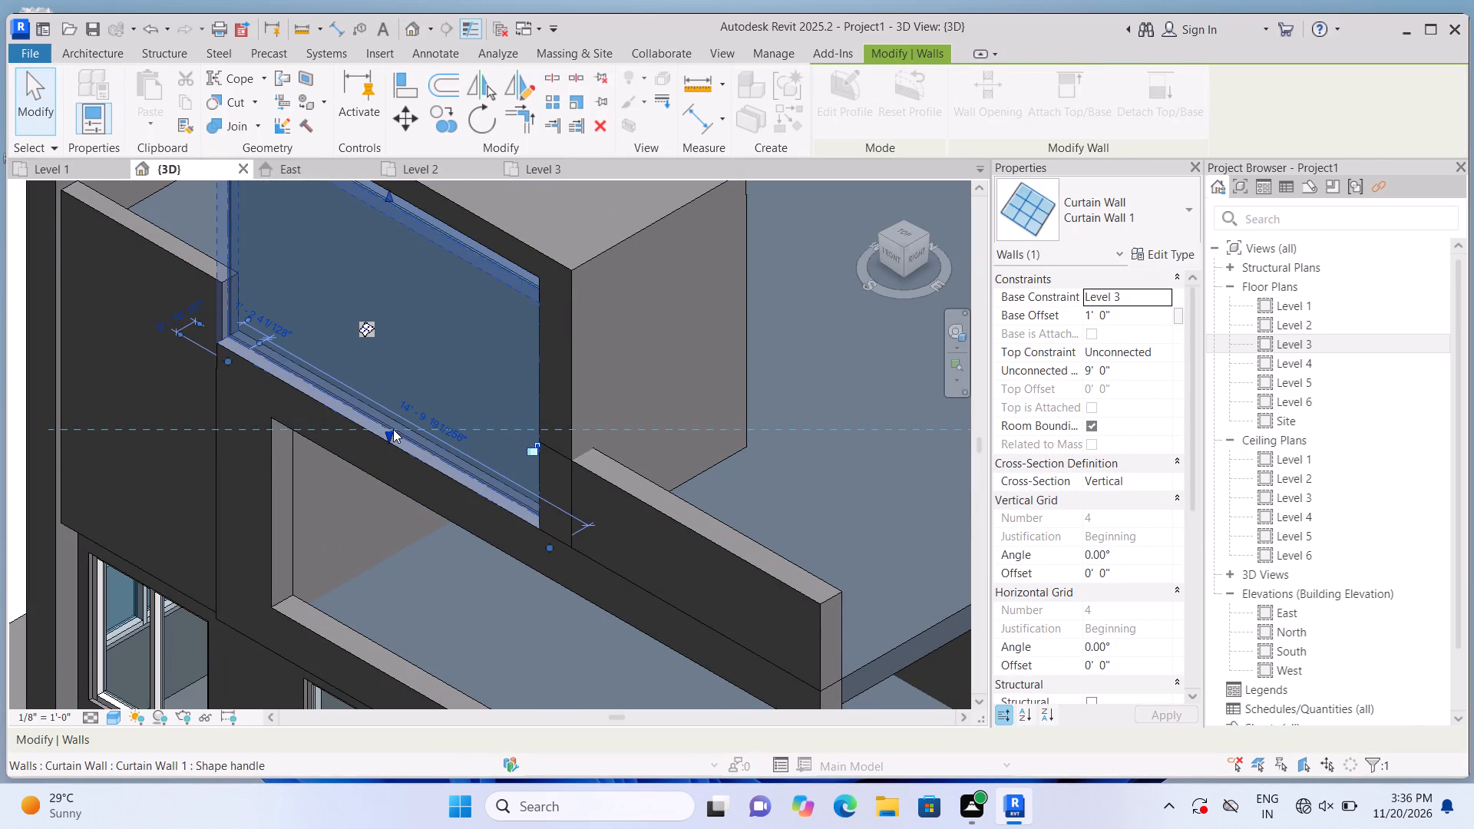
Lower the curtain wall's top to an unconnected height of about 5'-6".
{"action": "scroll", "coordinate": [393, 429], "scroll_direction": "down", "scroll_amount": 2}
{"action": "scroll", "coordinate": [395, 273], "scroll_direction": "up", "scroll_amount": 2}
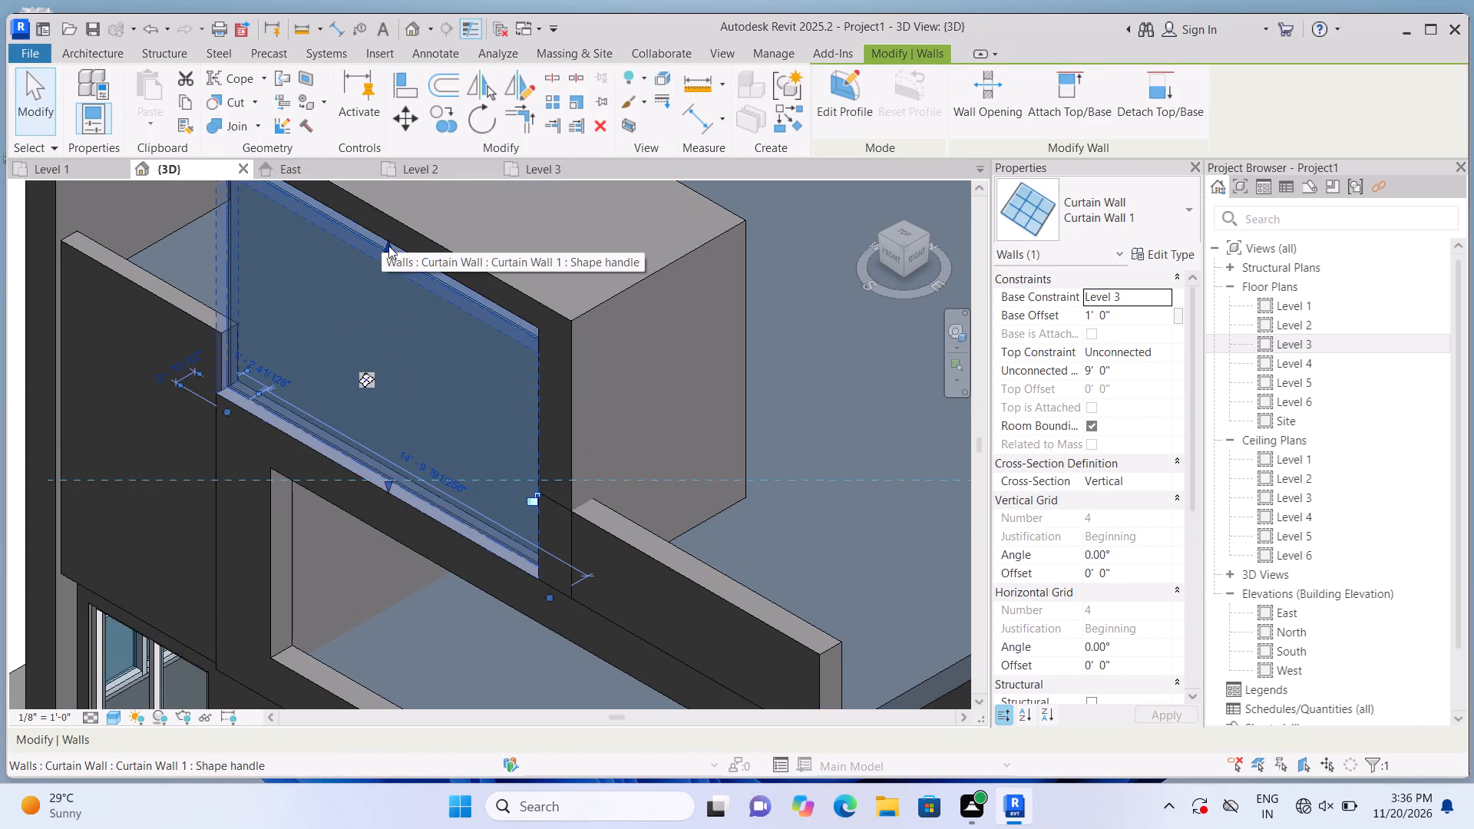
{"action": "left_click_drag", "start_coordinate": [388, 246], "coordinate": [375, 389]}
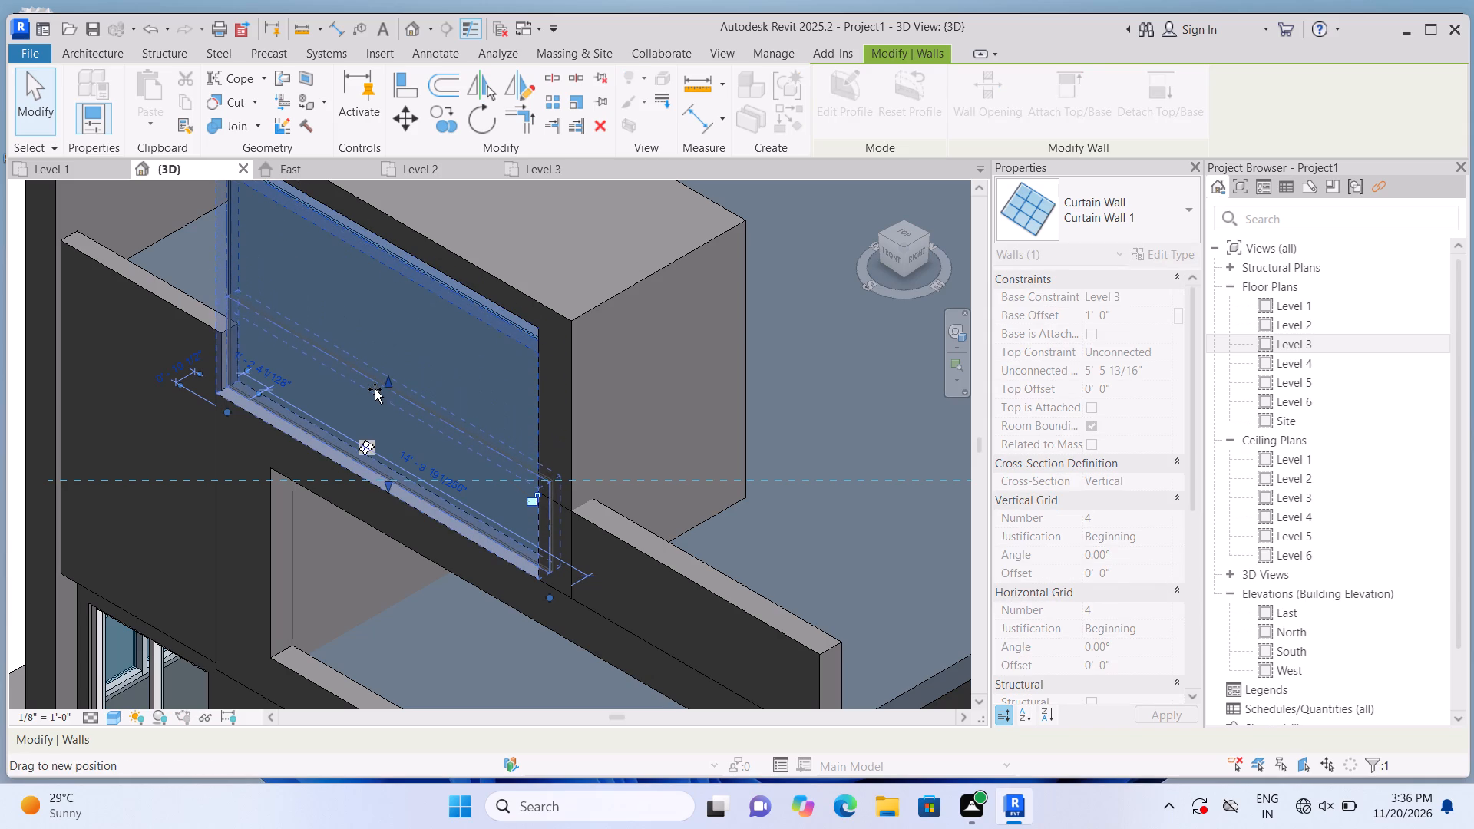
Lower the Level 3 curtain wall's top further to an unconnected height of about 2'-3".
{"action": "left_click_drag", "start_coordinate": [375, 389], "coordinate": [372, 412]}
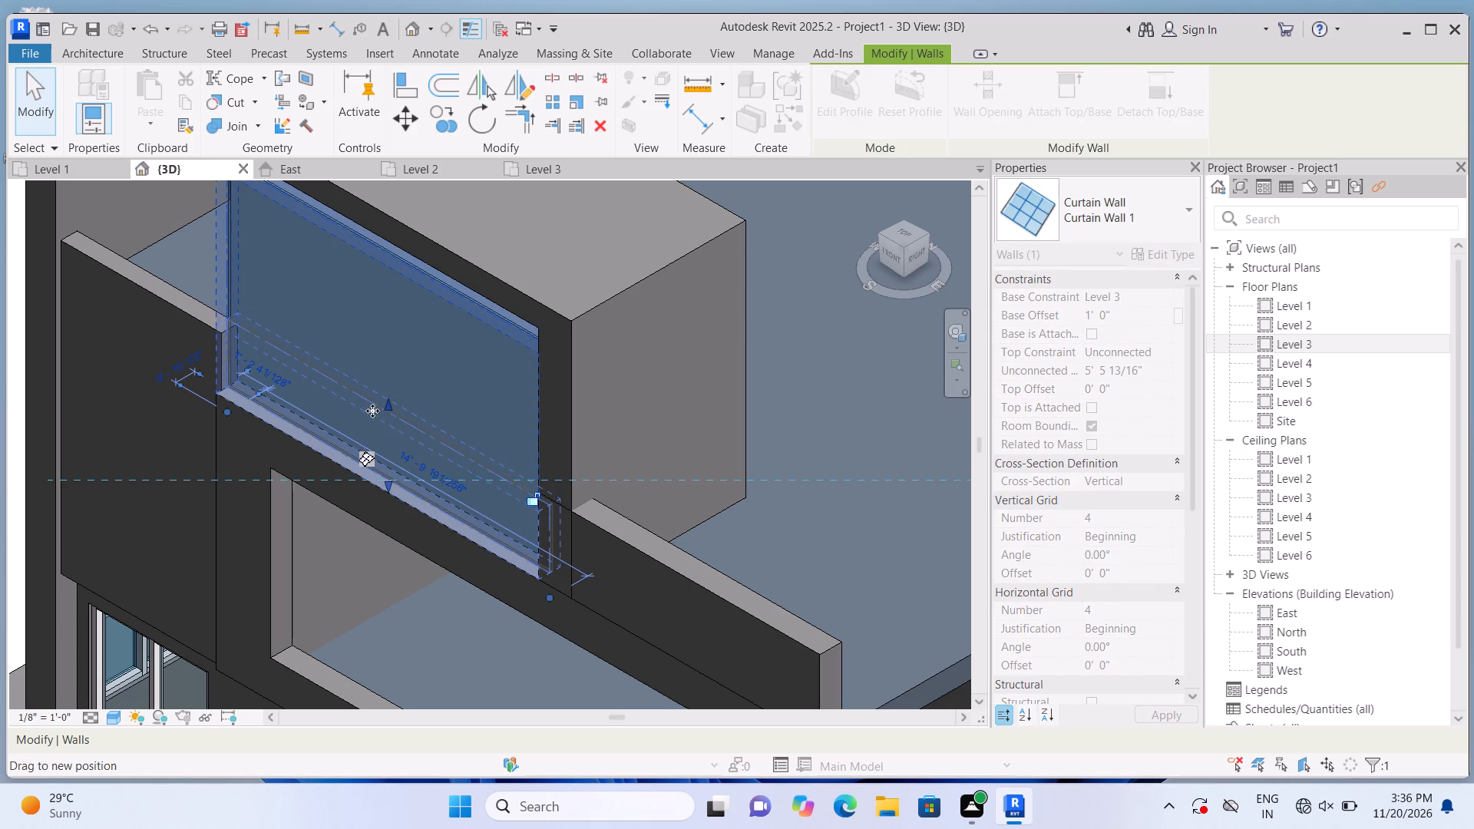
{"action": "scroll", "coordinate": [365, 385], "scroll_direction": "up", "scroll_amount": 3}
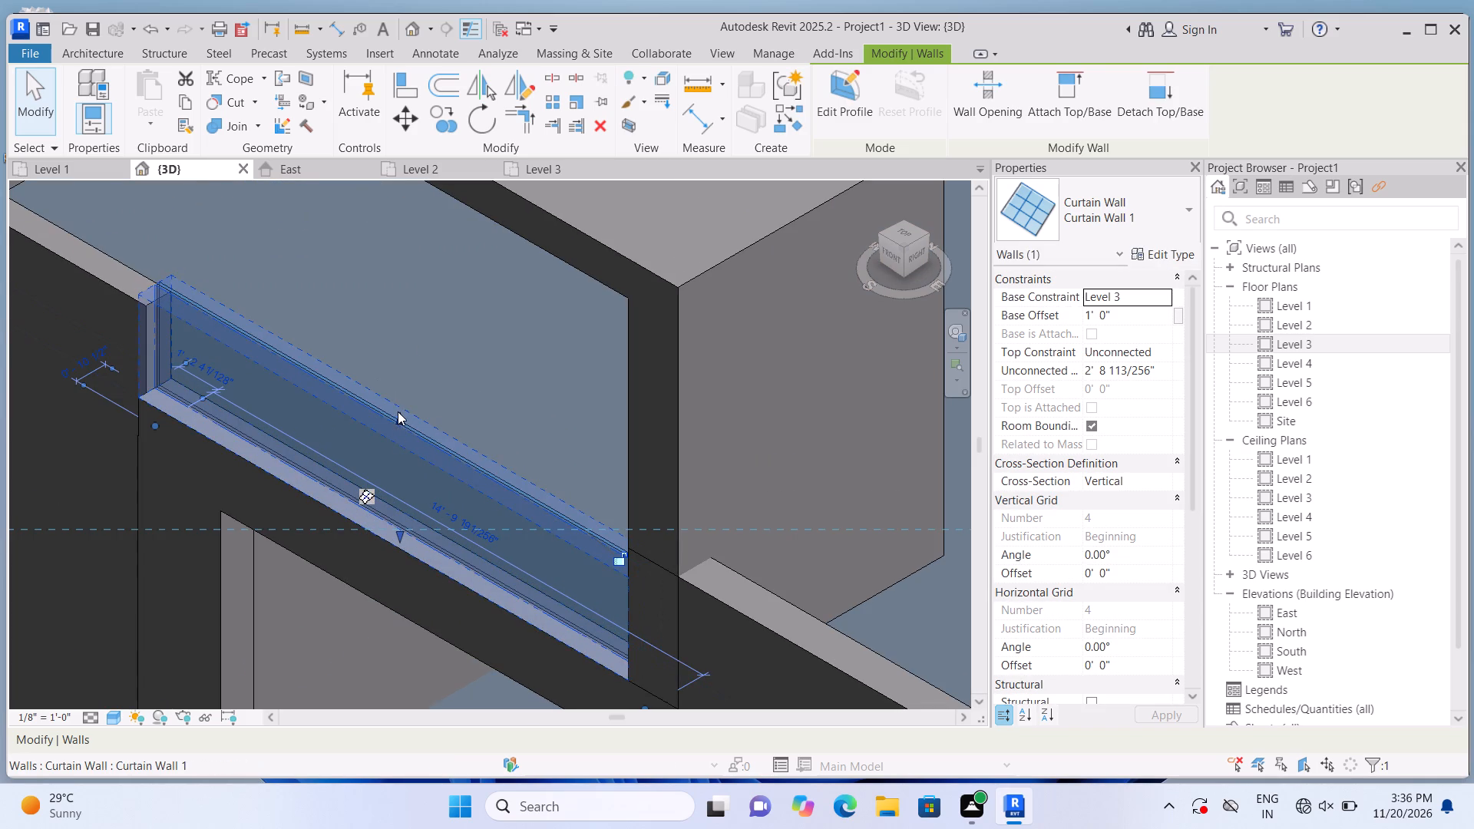
{"action": "left_click_drag", "start_coordinate": [397, 411], "coordinate": [396, 443]}
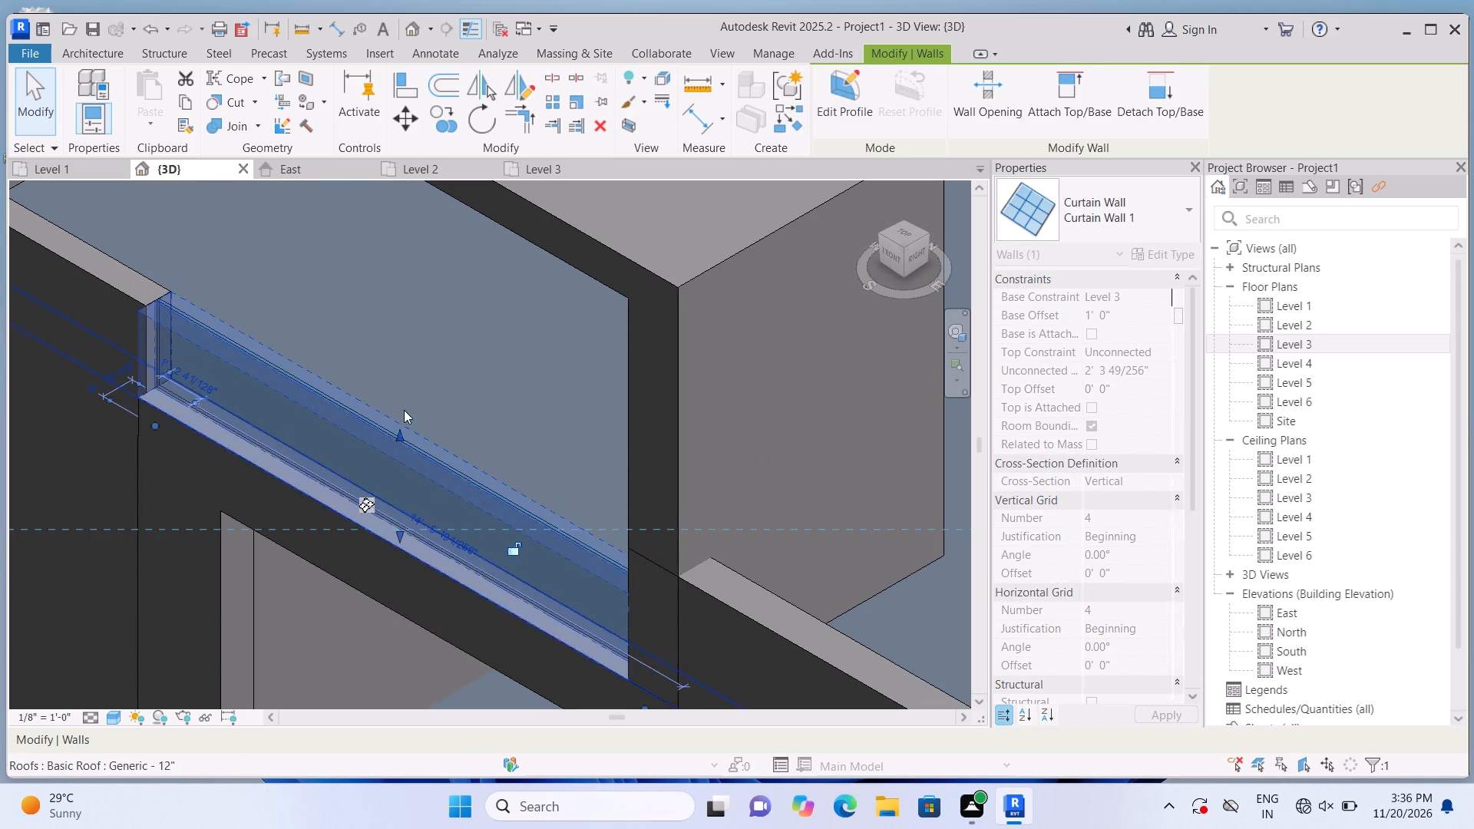
{"action": "scroll", "coordinate": [407, 405], "scroll_direction": "down", "scroll_amount": 6}
{"action": "left_click", "coordinate": [97, 411]}
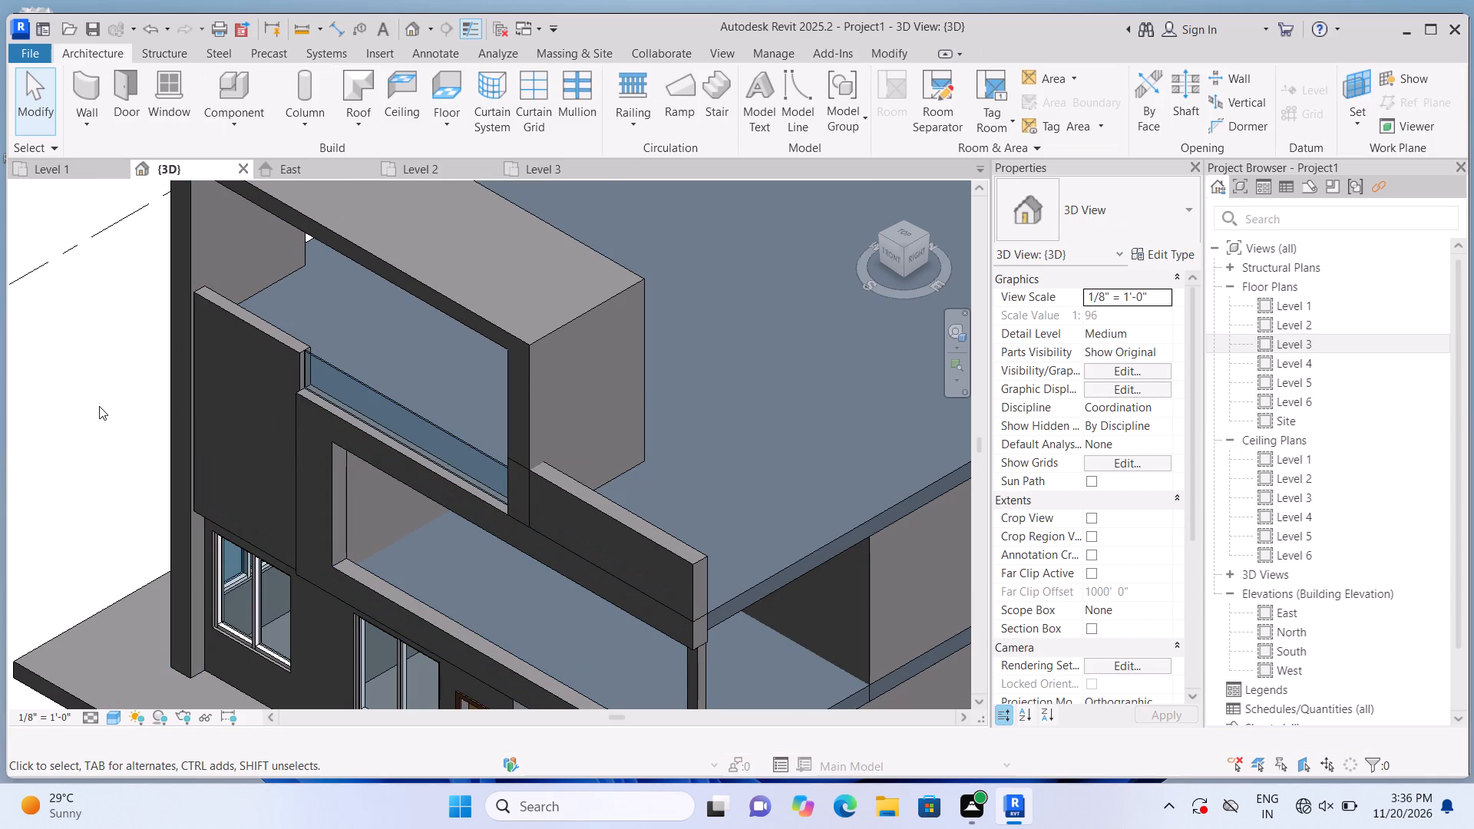
From the front view, divide the low curtain wall with four vertical grid lines, spaced 3'-0", 3'-11 1/4", 2'-7 1/2" and 2'-7 1/2" from its stepped end.
{"action": "scroll", "coordinate": [104, 399], "scroll_direction": "up", "scroll_amount": 2}
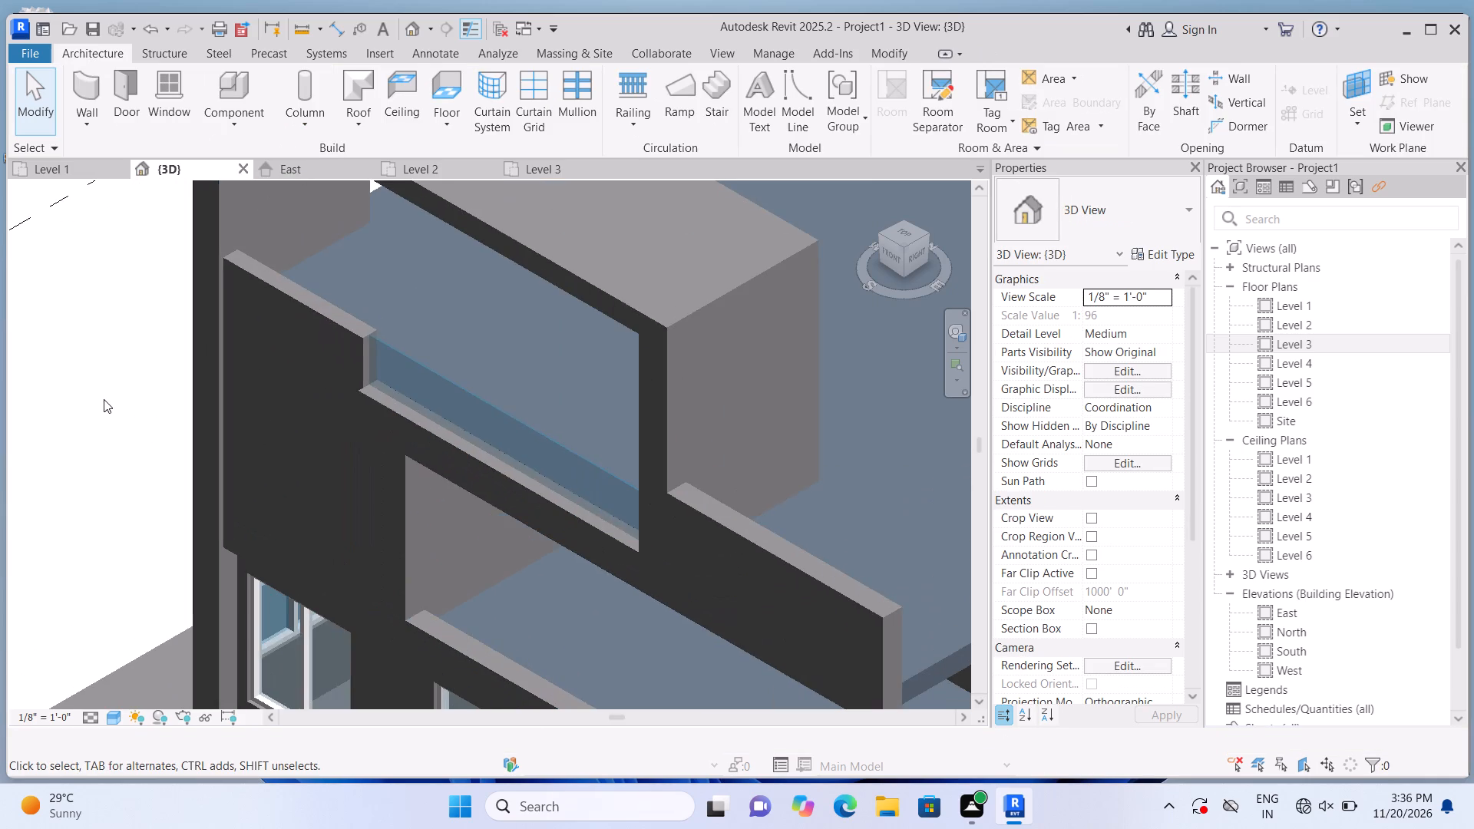
{"action": "left_click", "coordinate": [893, 261]}
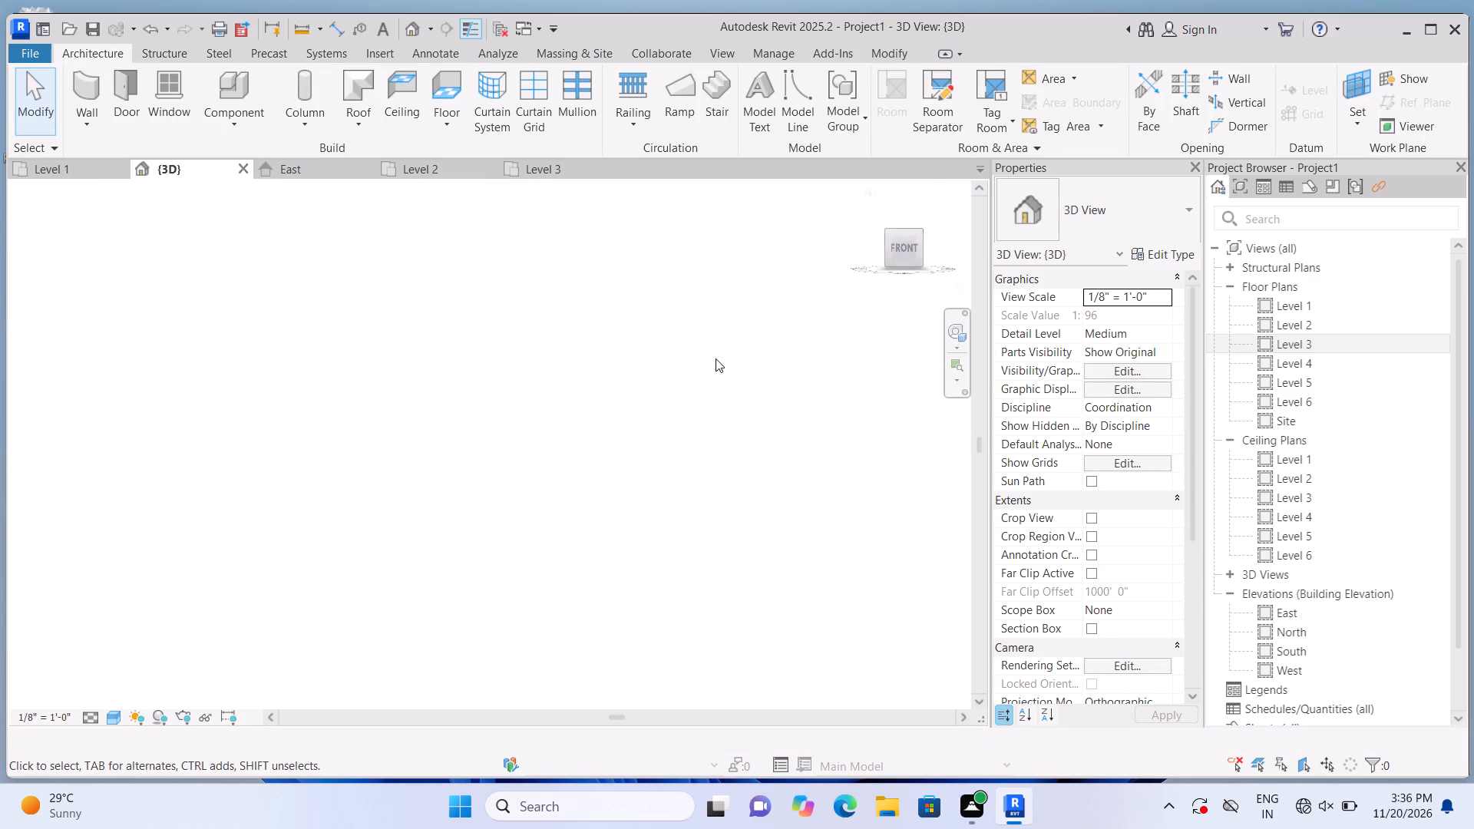
{"action": "scroll", "coordinate": [468, 444], "scroll_direction": "up", "scroll_amount": 10}
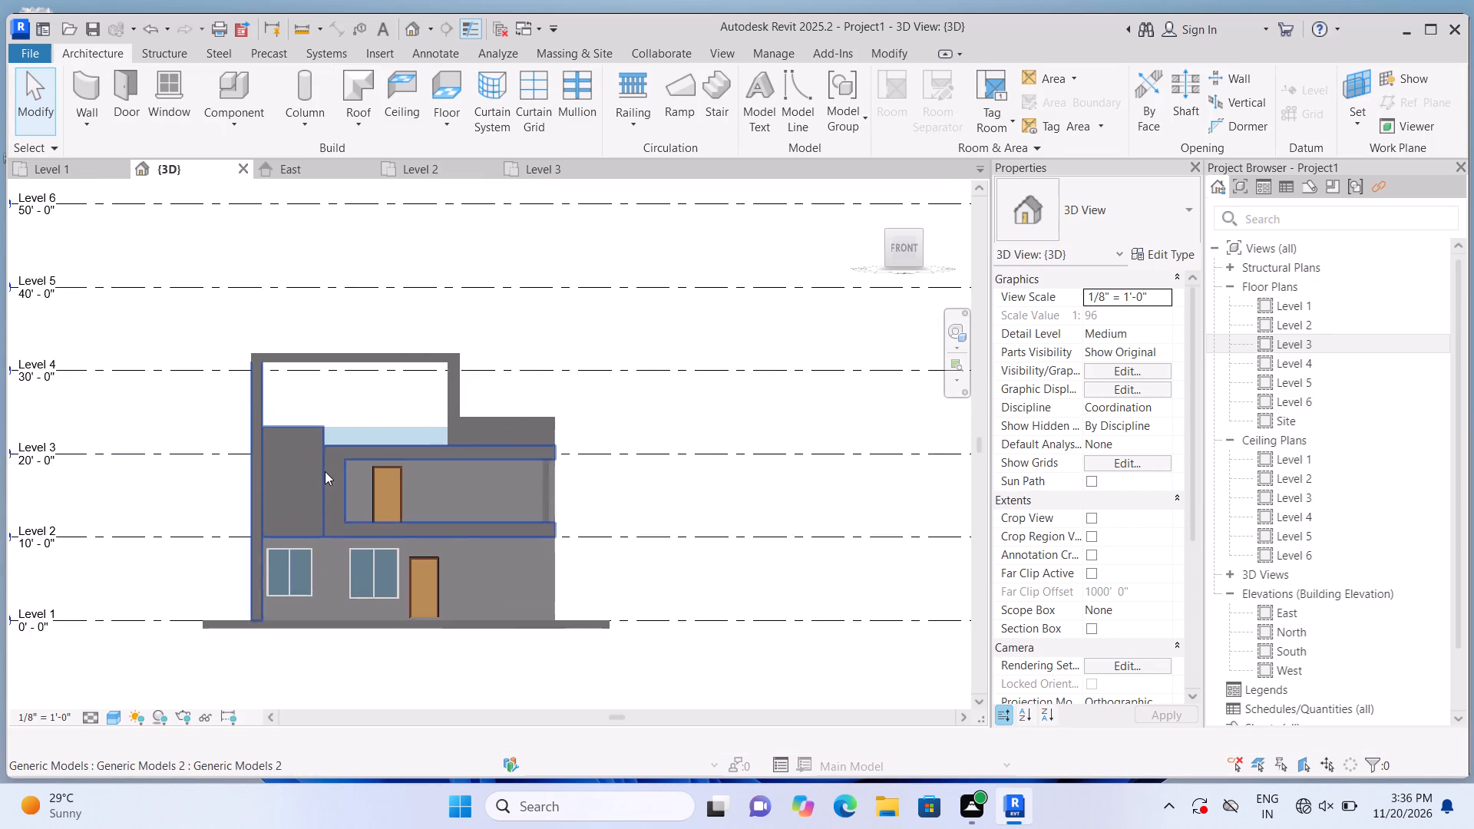
{"action": "scroll", "coordinate": [325, 471], "scroll_direction": "up", "scroll_amount": 2}
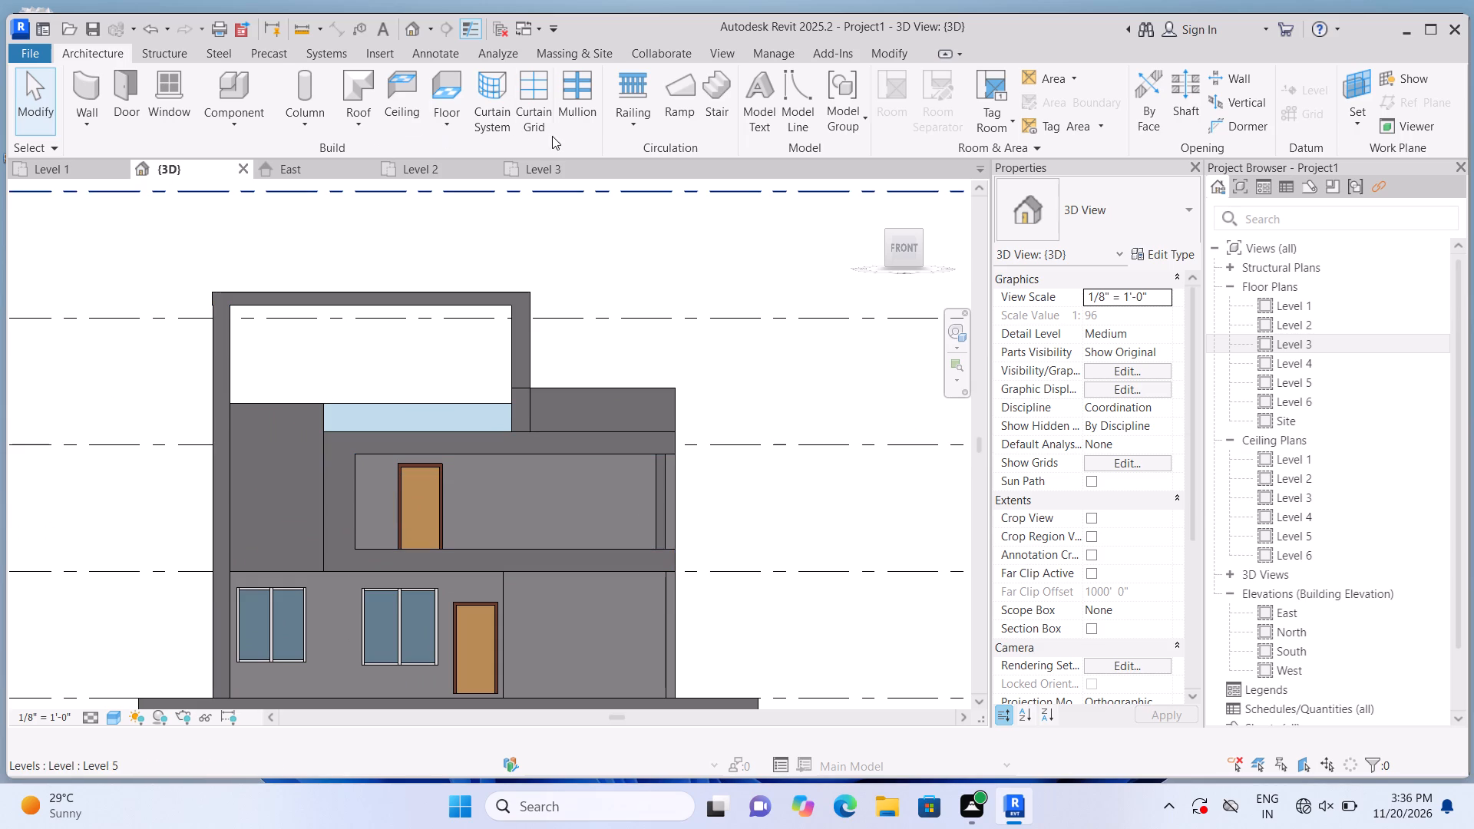
{"action": "left_click", "coordinate": [530, 116]}
{"action": "scroll", "coordinate": [392, 464], "scroll_direction": "up", "scroll_amount": 3}
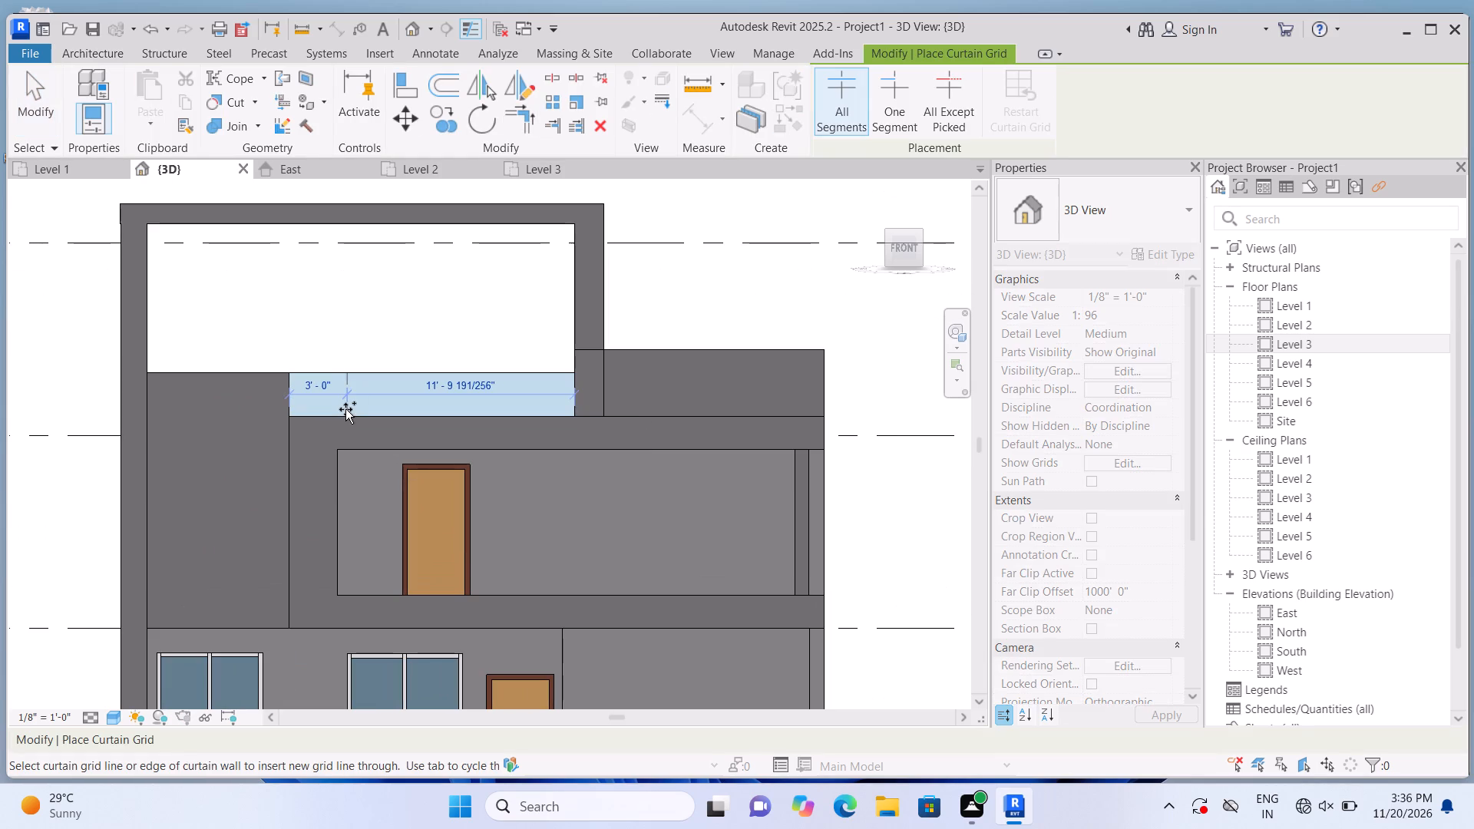
{"action": "left_click", "coordinate": [345, 409]}
{"action": "left_click", "coordinate": [413, 389]}
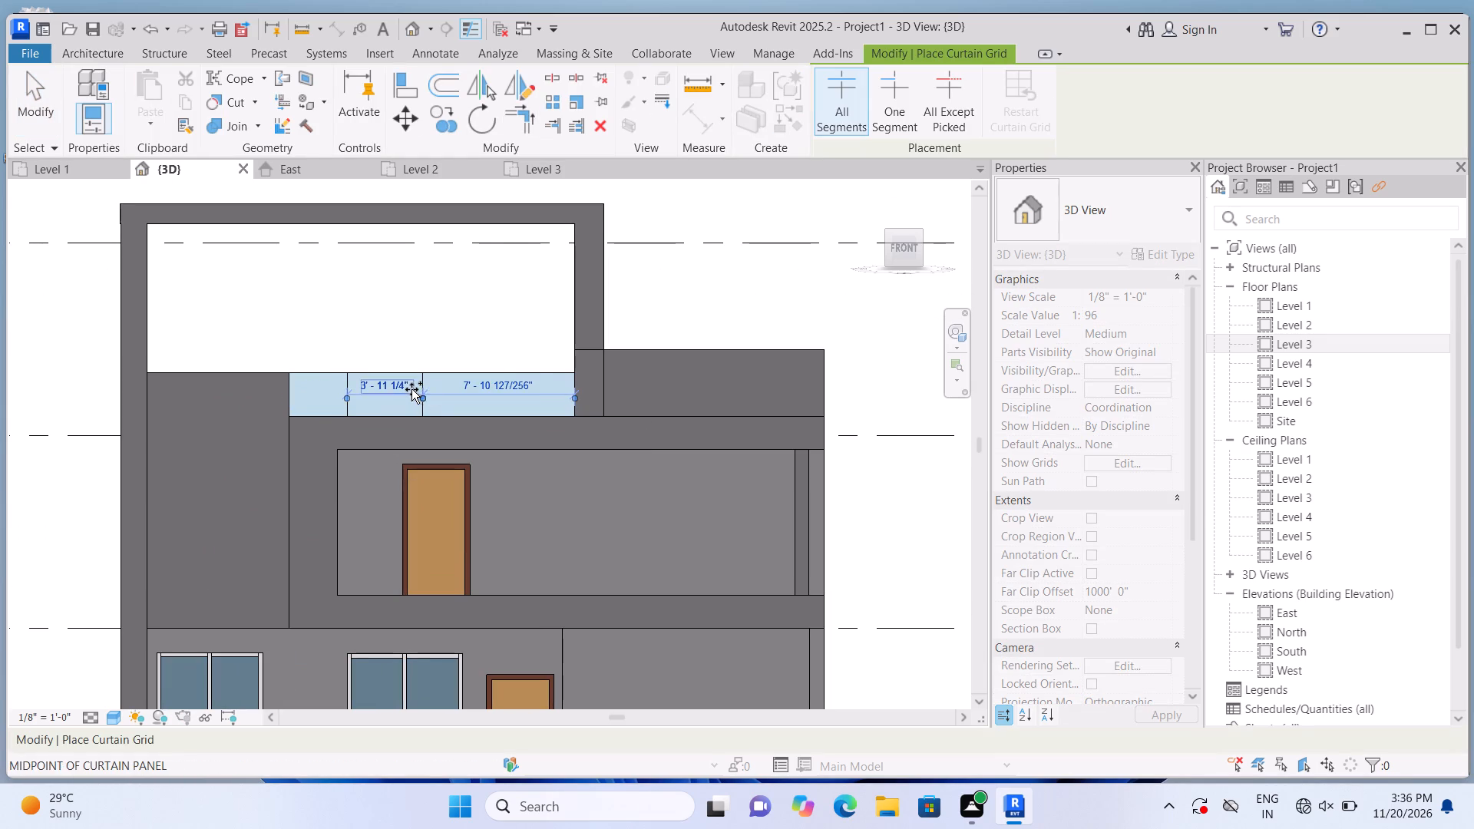
{"action": "scroll", "coordinate": [499, 391], "scroll_direction": "up", "scroll_amount": 2}
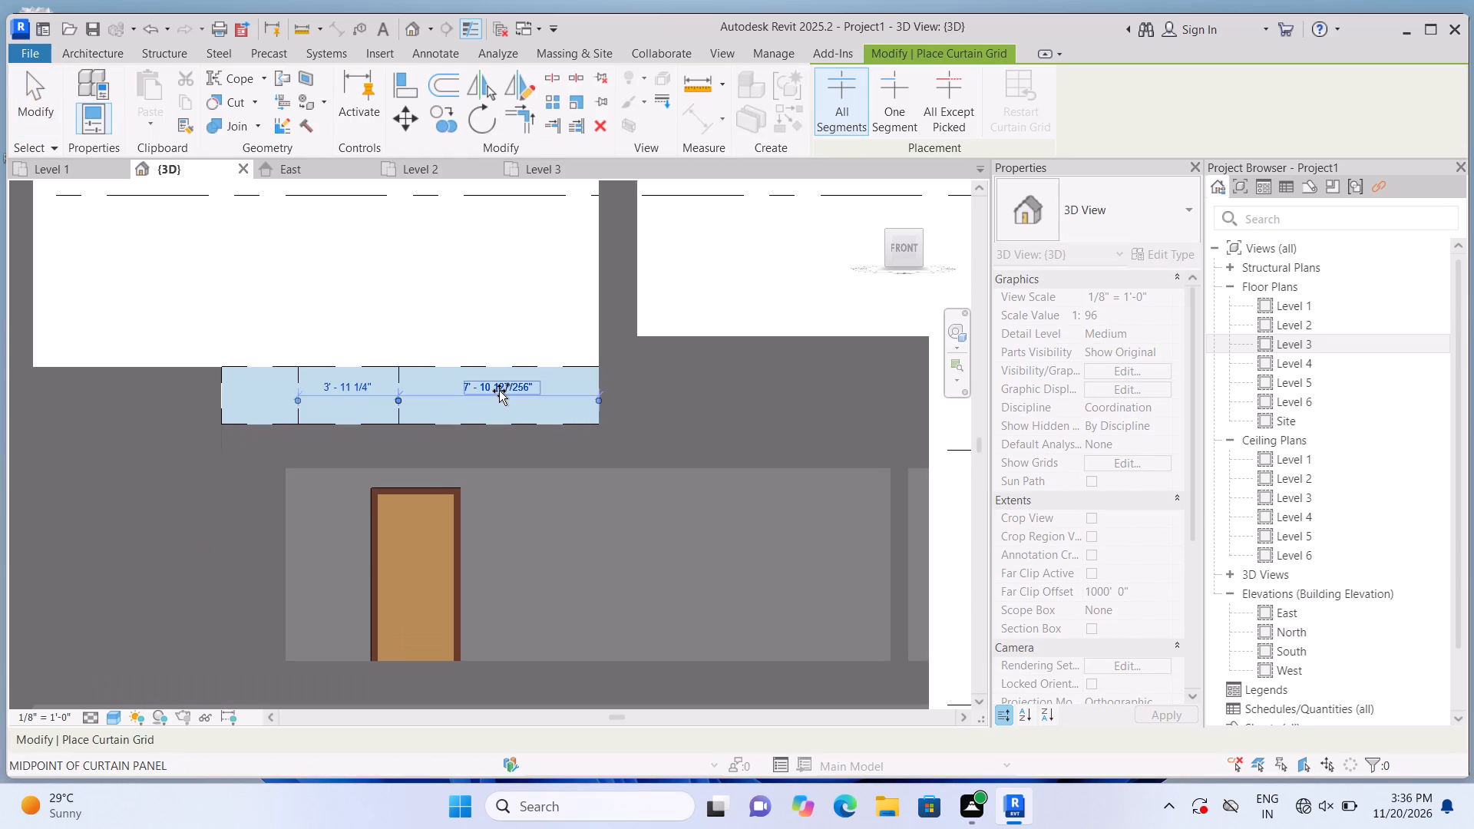
{"action": "key", "text": "Escape"}
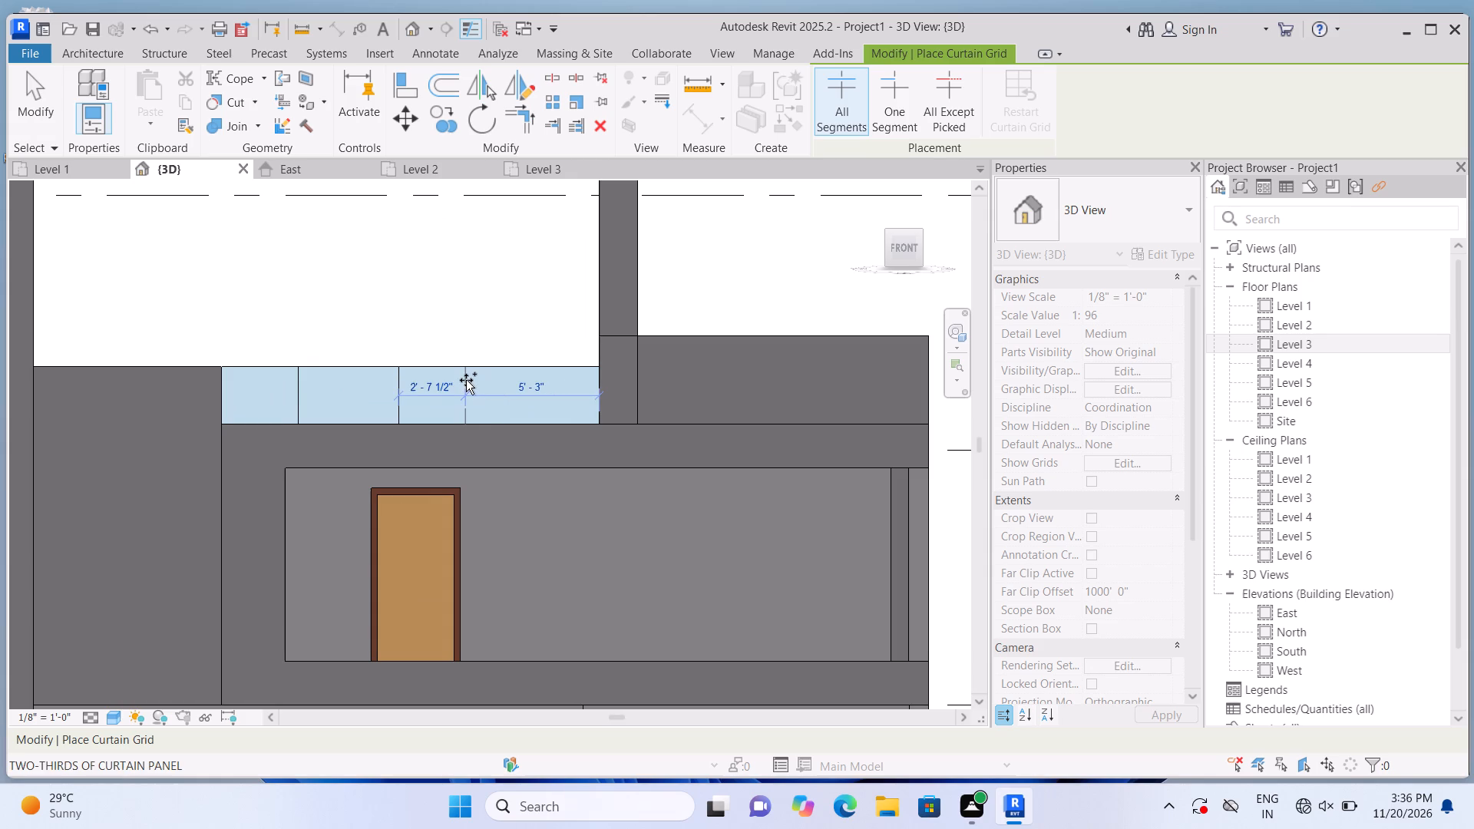
{"action": "left_click", "coordinate": [466, 380]}
{"action": "left_click", "coordinate": [534, 364]}
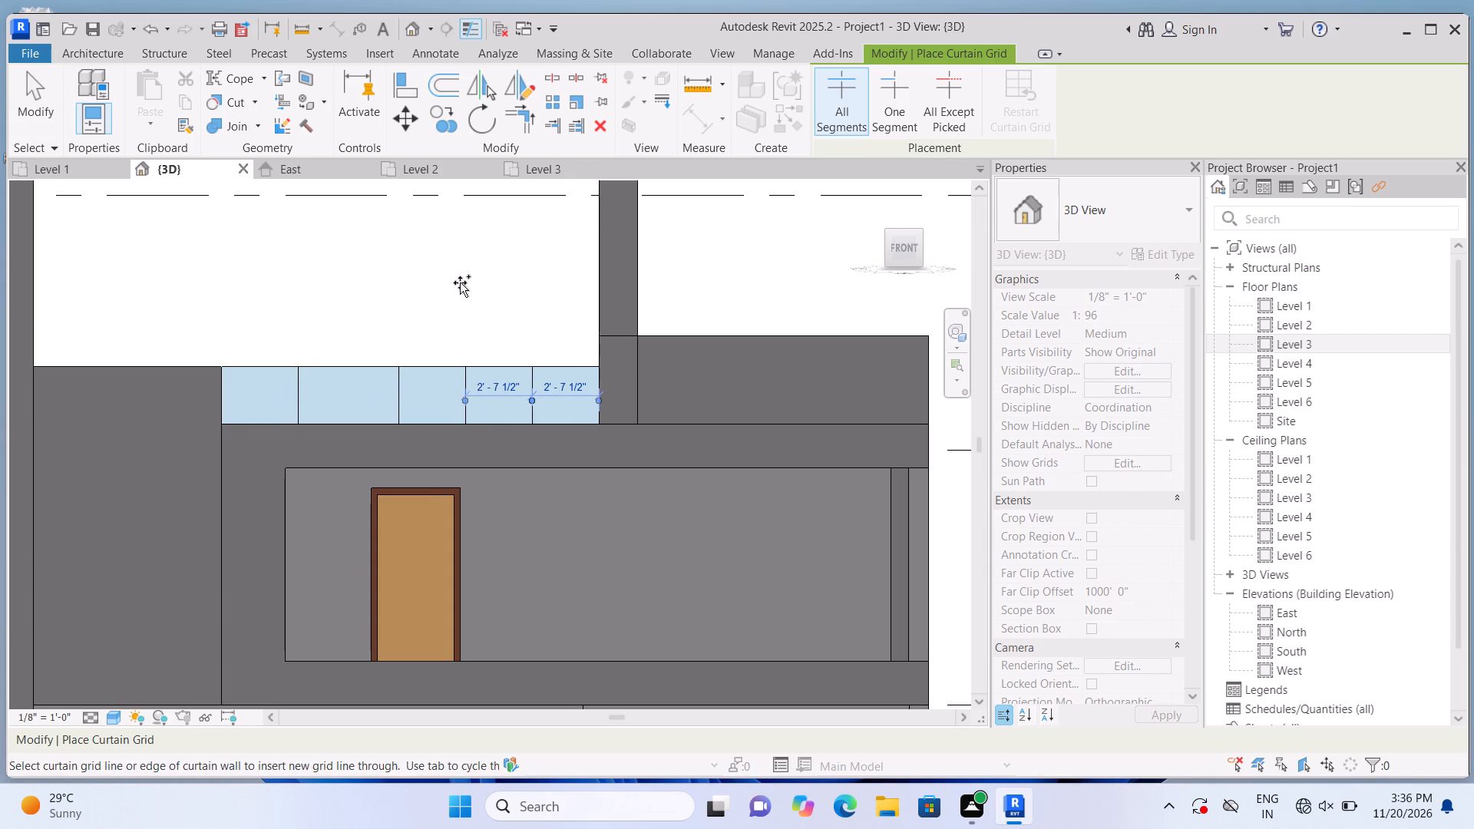
Place 2.5" x 5" rectangular mullions on the low curtain wall's top edge, four vertical grid lines and both end edges.
{"action": "left_click", "coordinate": [71, 55]}
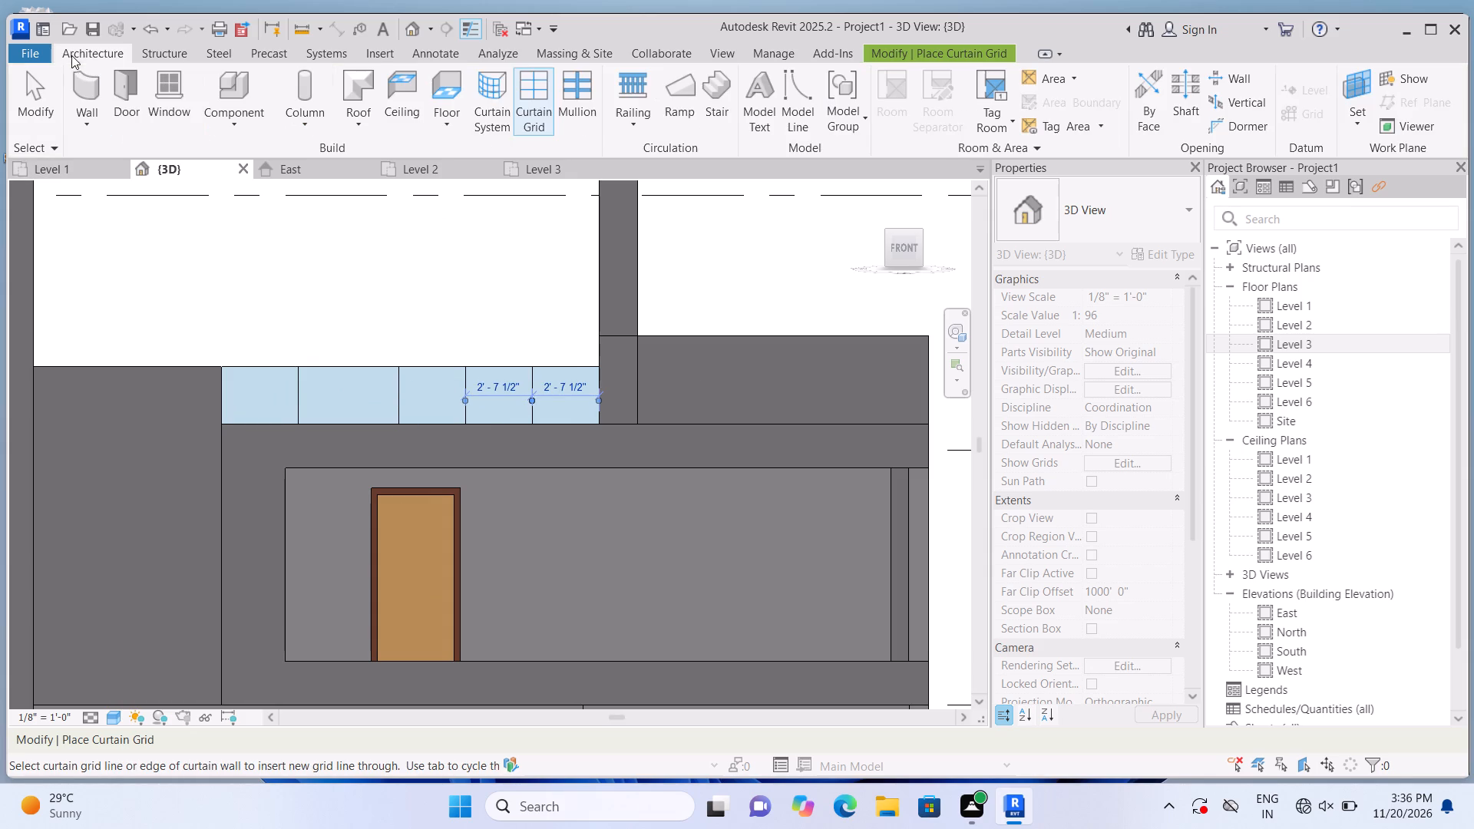
{"action": "left_click", "coordinate": [575, 89]}
{"action": "left_click", "coordinate": [556, 383]}
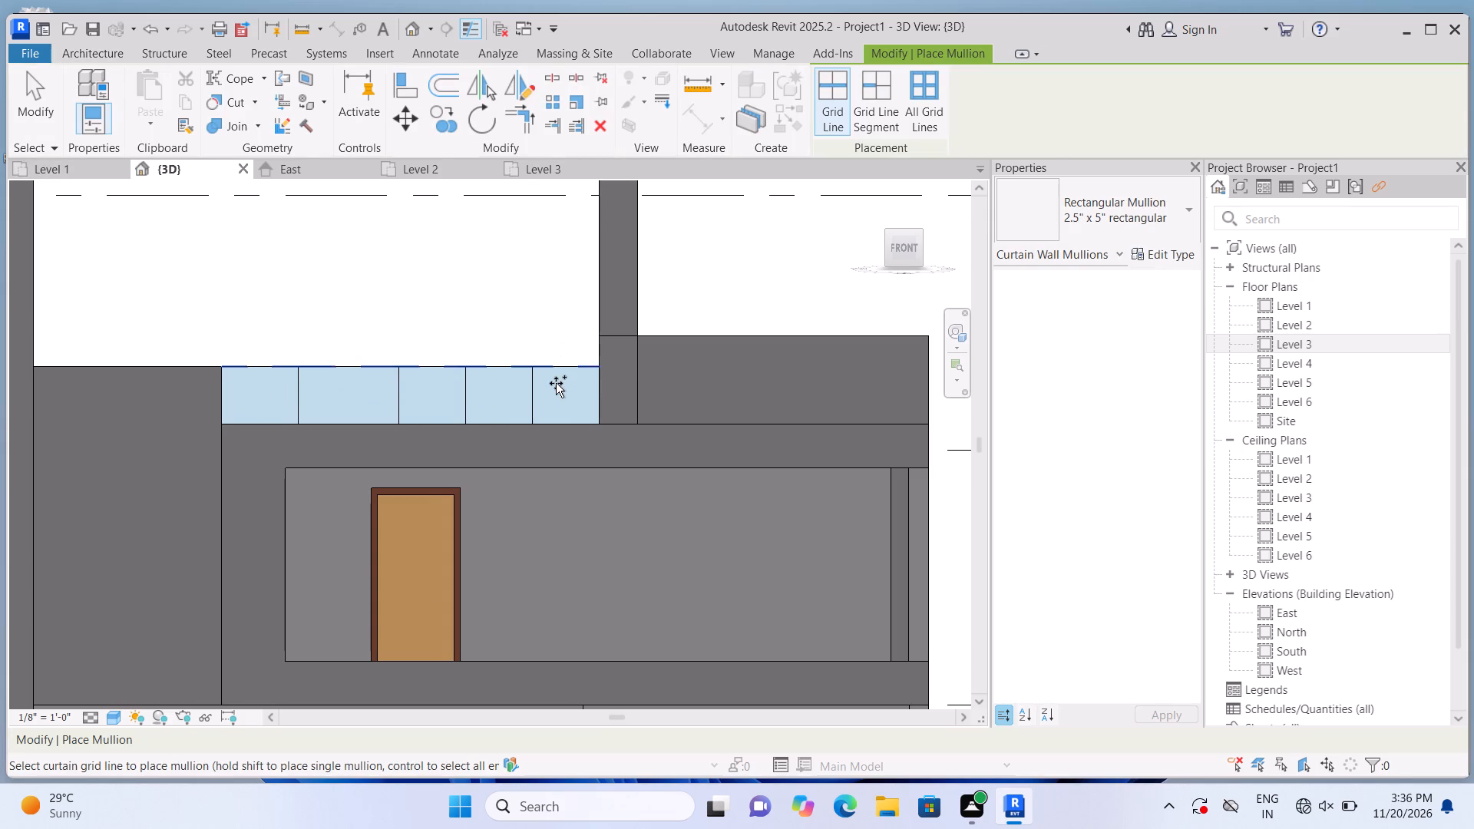
{"action": "left_click", "coordinate": [528, 398]}
{"action": "left_click", "coordinate": [477, 402]}
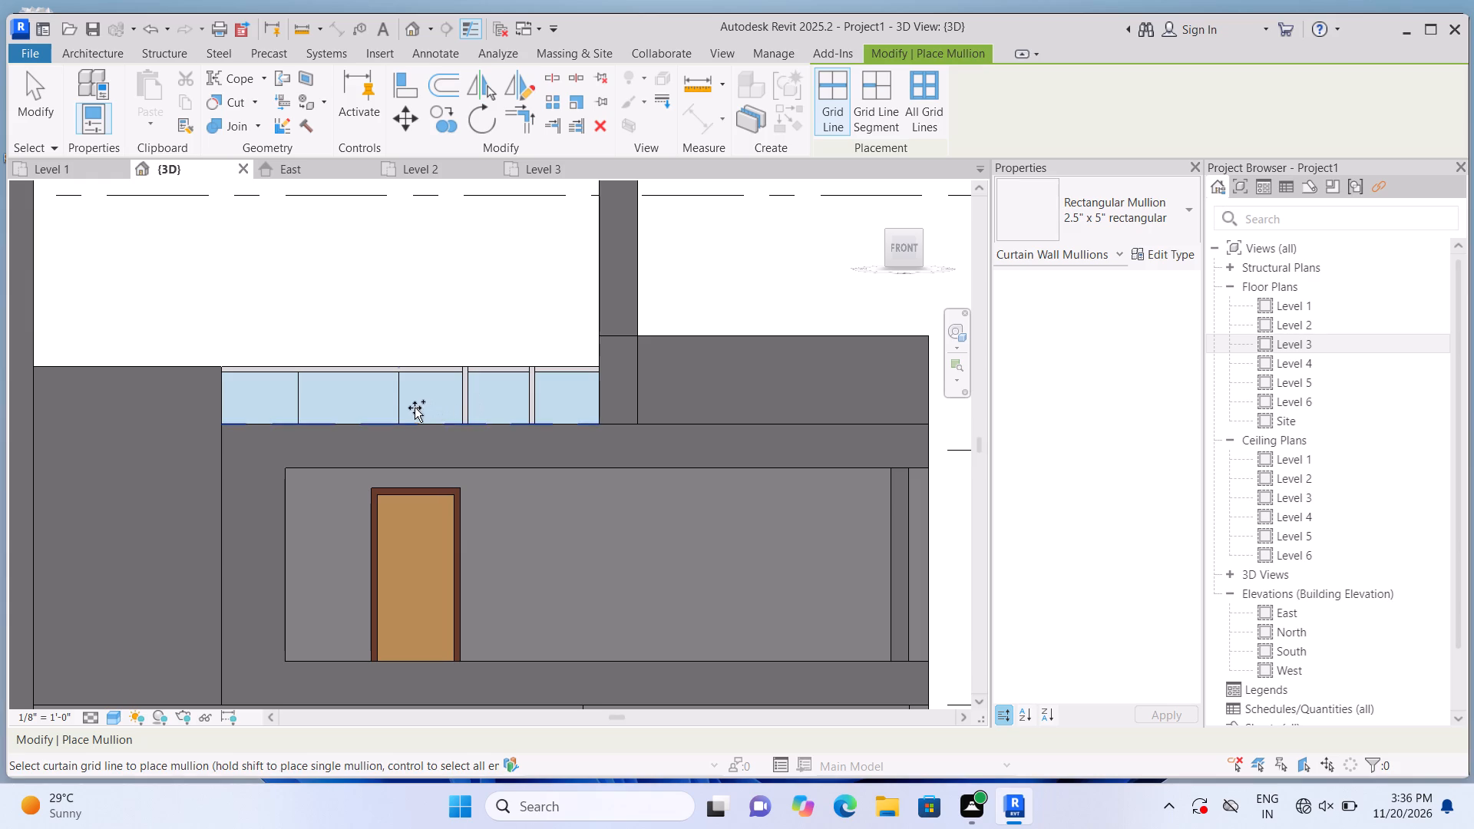
{"action": "left_click", "coordinate": [401, 408]}
{"action": "left_click", "coordinate": [305, 407]}
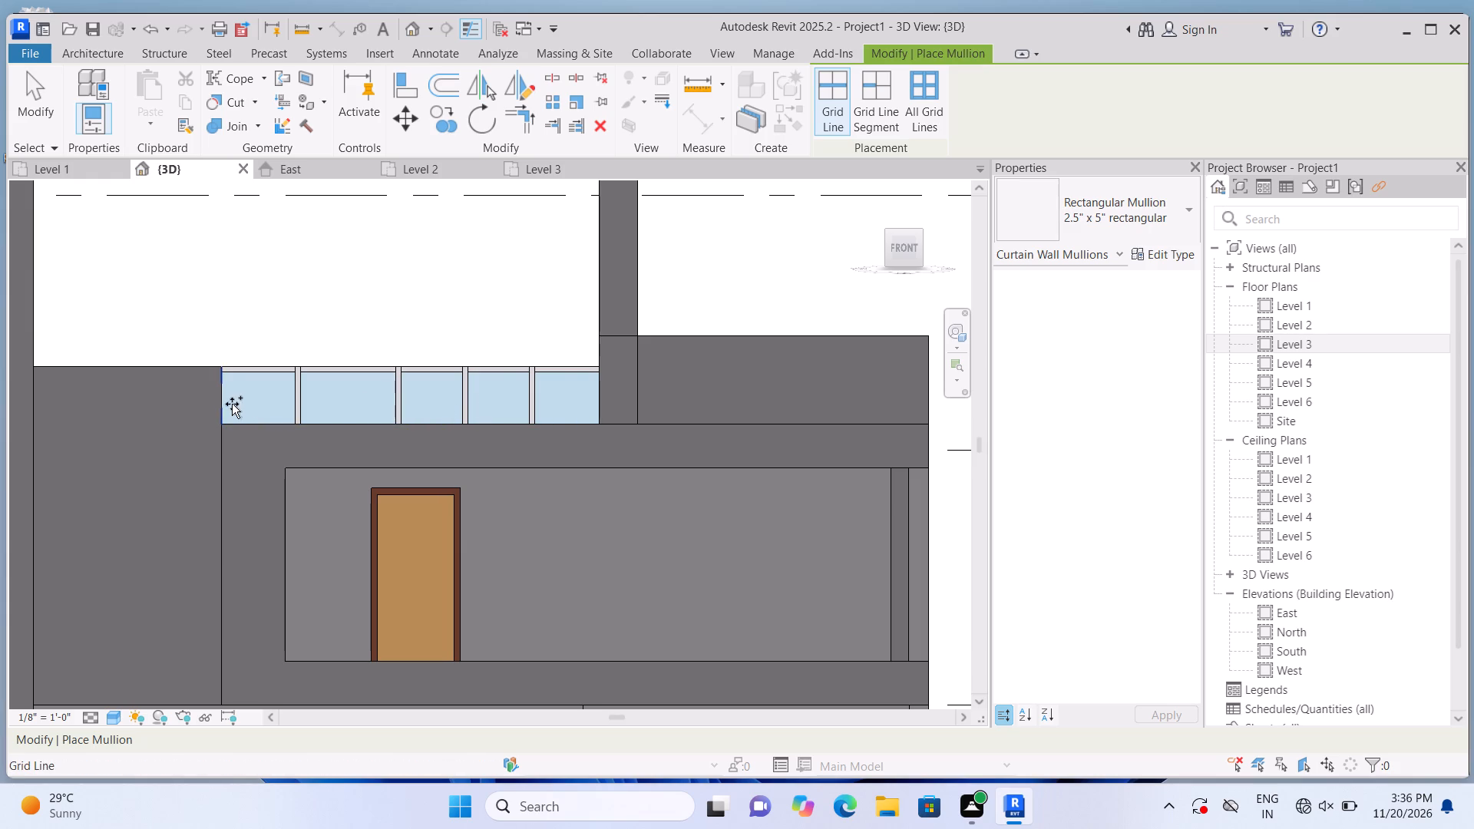
{"action": "left_click", "coordinate": [226, 405]}
{"action": "left_click", "coordinate": [596, 388]}
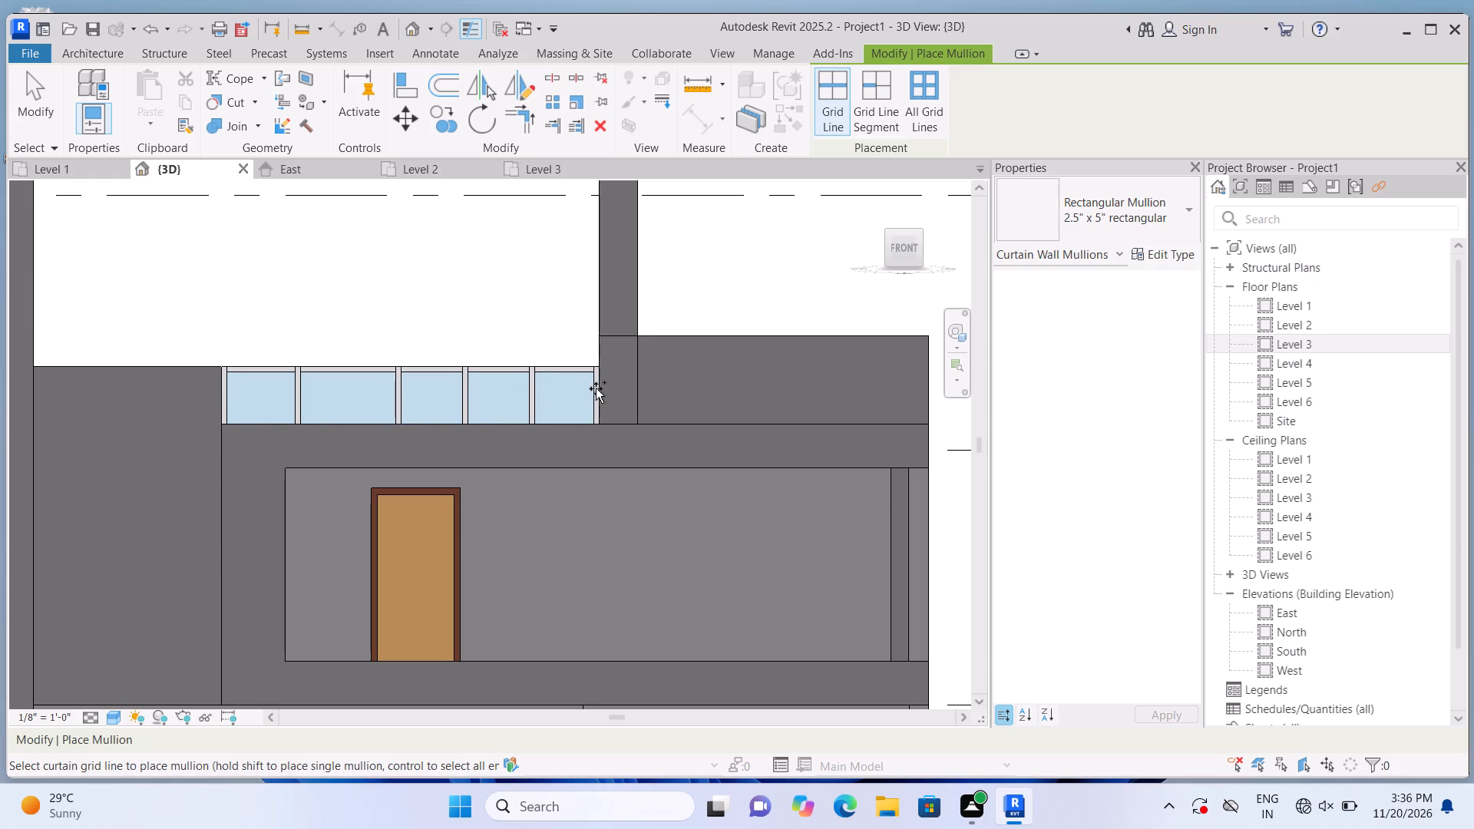
{"action": "key", "text": "Escape"}
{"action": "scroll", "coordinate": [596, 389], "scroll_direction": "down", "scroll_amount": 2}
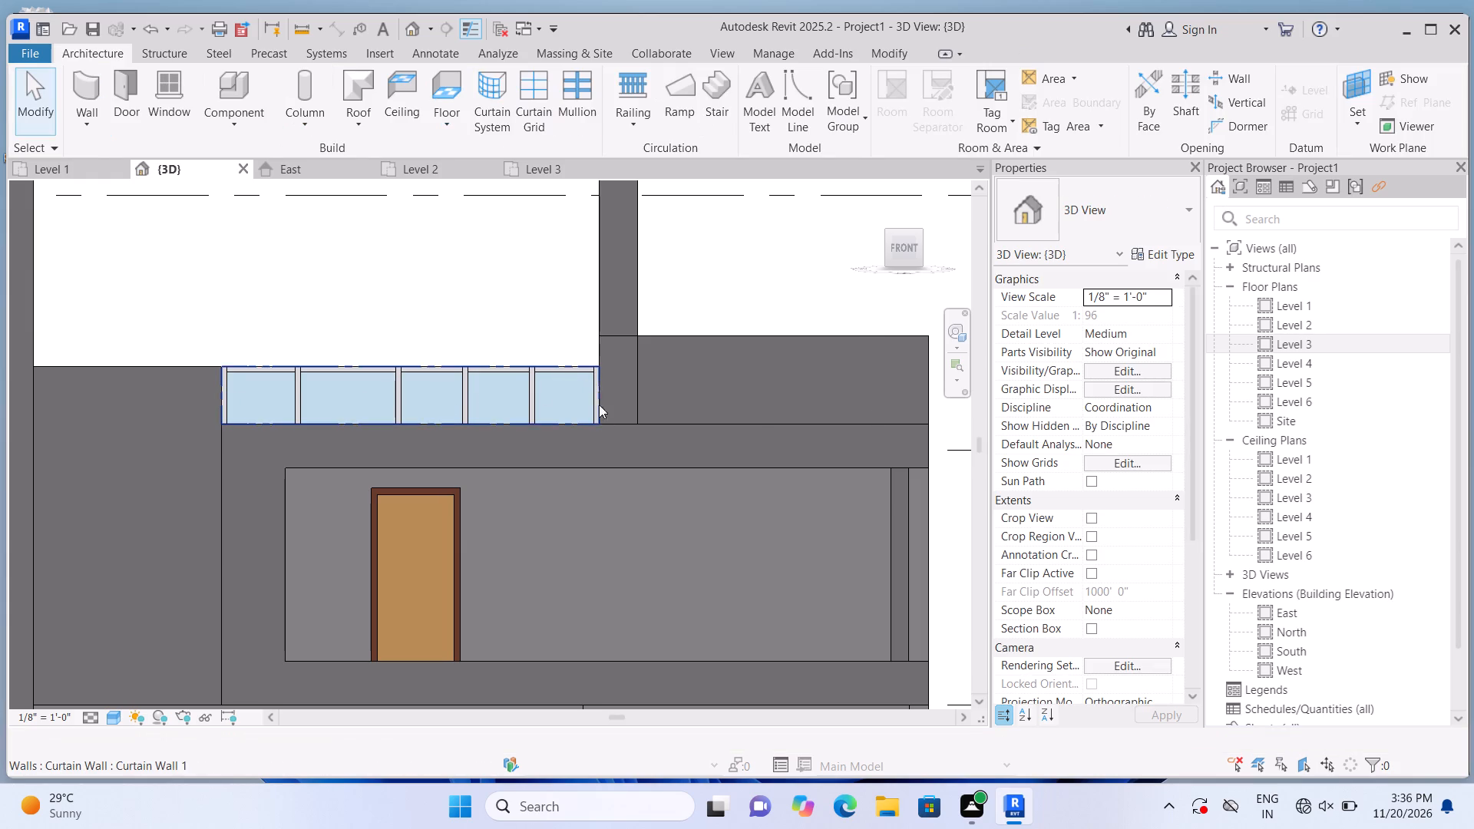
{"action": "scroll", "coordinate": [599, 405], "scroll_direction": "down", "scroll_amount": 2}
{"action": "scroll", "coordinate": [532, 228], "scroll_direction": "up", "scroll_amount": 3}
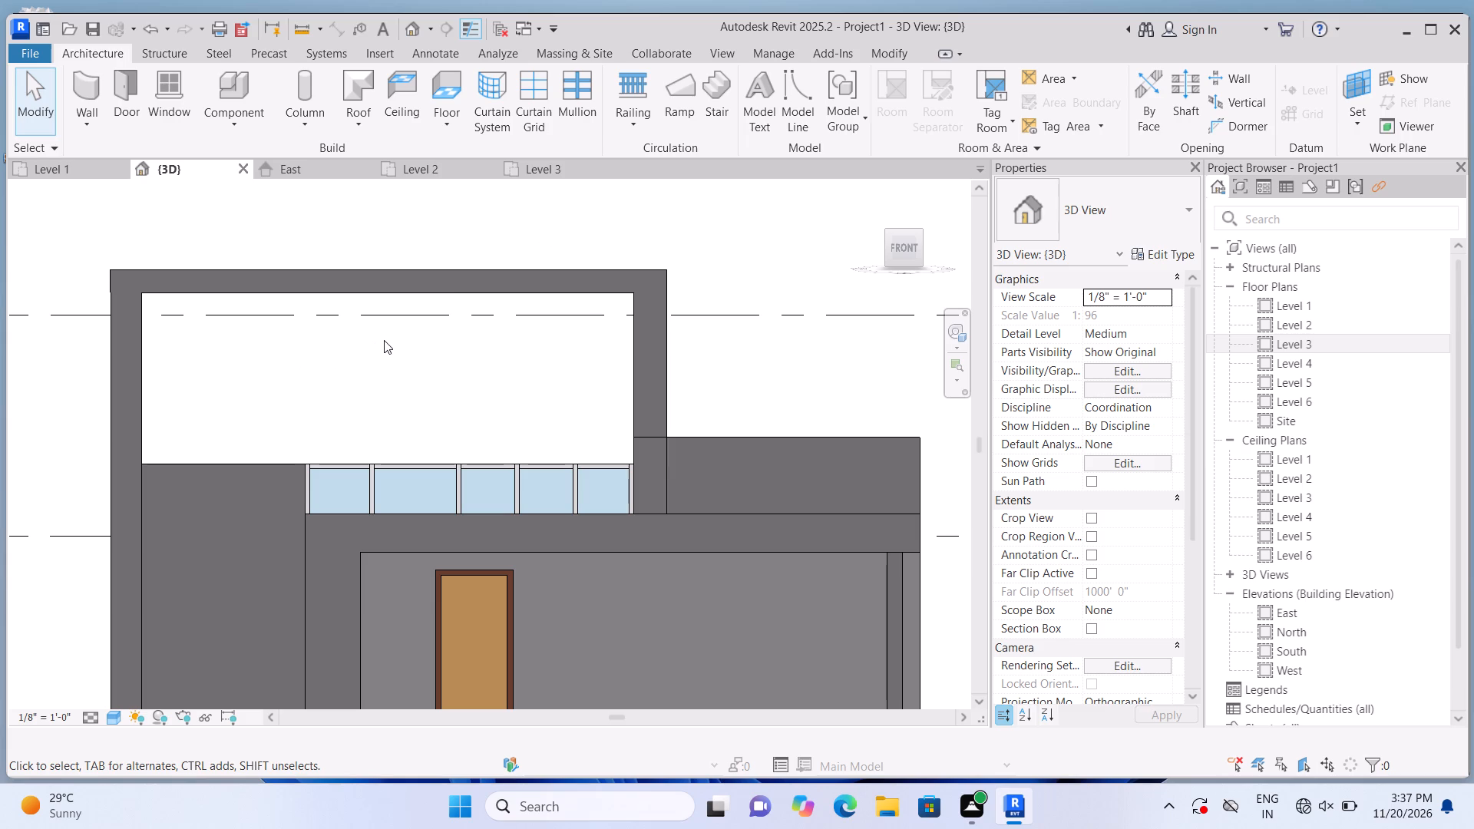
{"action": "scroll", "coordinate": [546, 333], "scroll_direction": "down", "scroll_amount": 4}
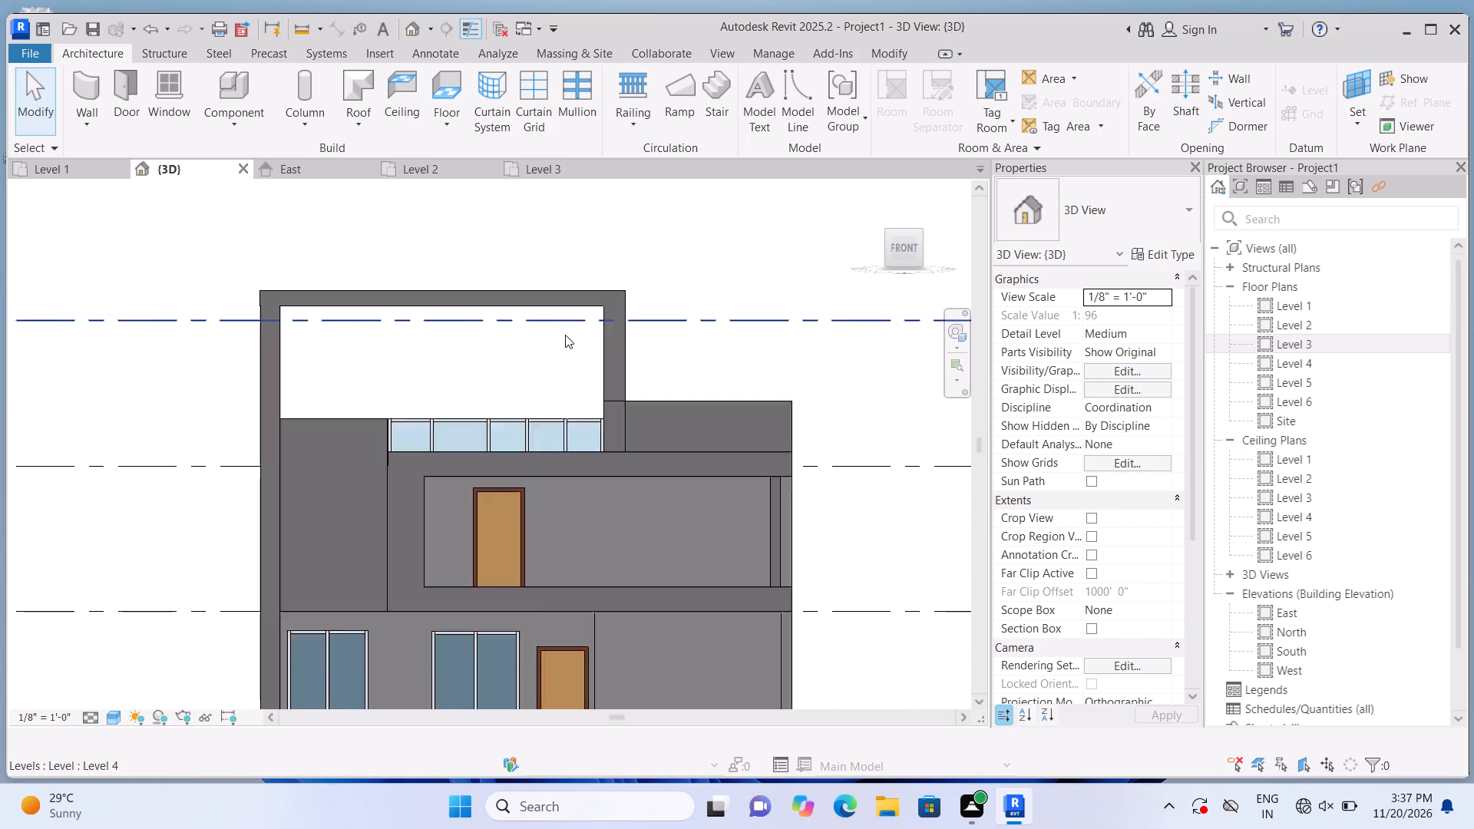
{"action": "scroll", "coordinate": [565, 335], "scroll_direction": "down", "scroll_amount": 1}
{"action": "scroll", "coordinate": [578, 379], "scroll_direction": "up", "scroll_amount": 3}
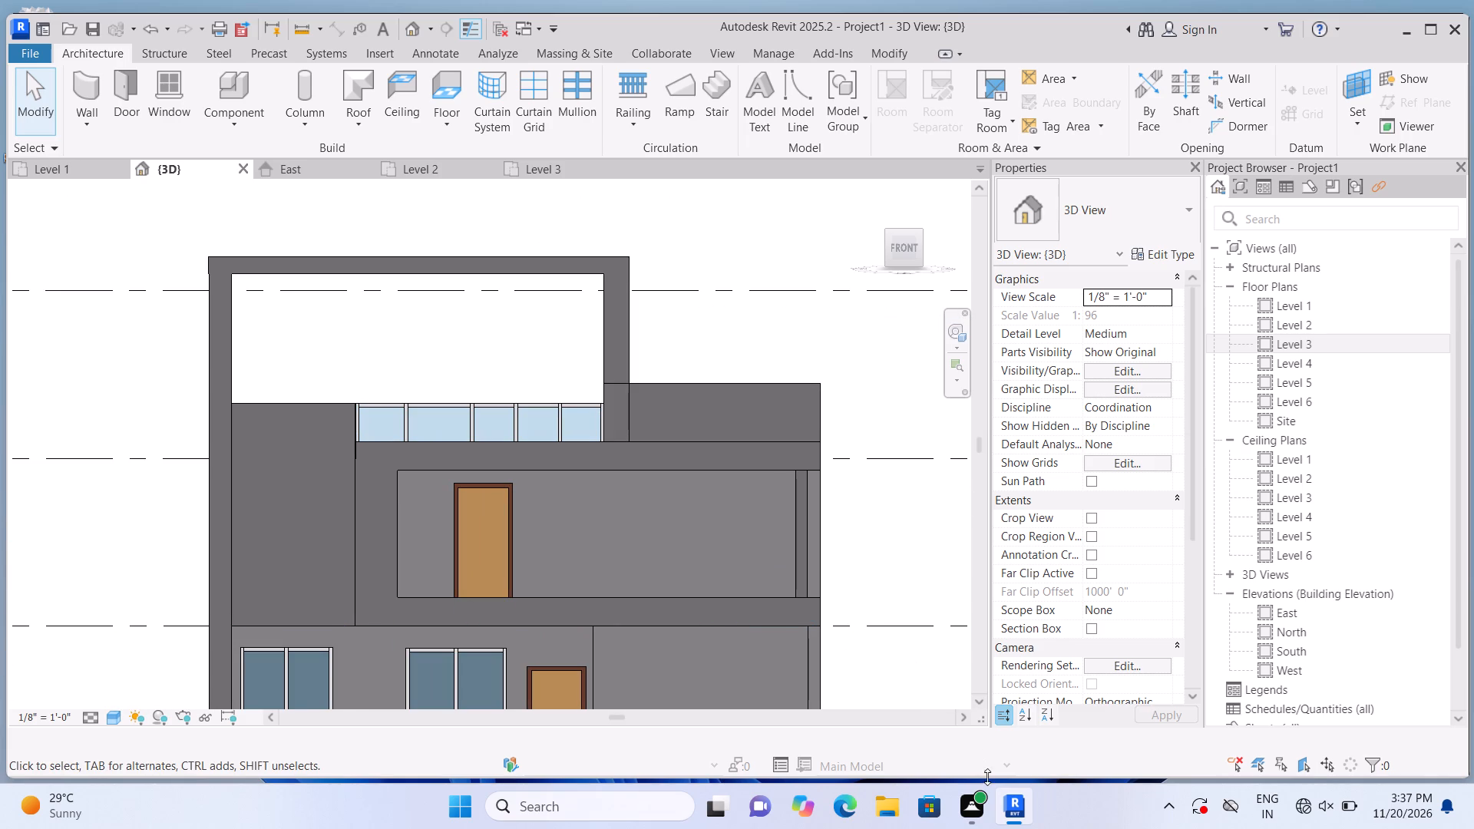
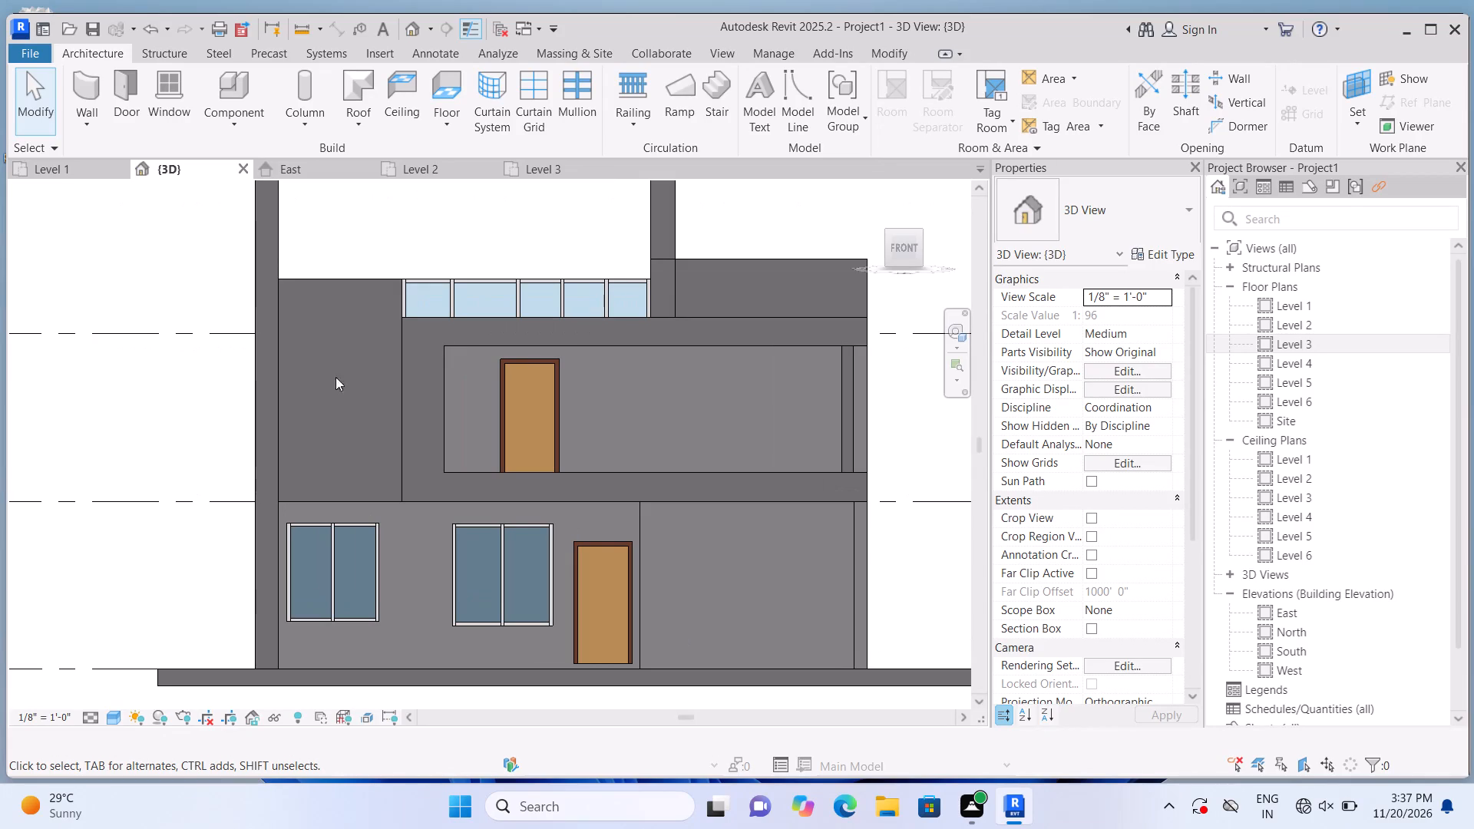
Examine the completed rooftop front and the whole house from the front view and the home isometric view.
{"action": "scroll", "coordinate": [247, 494], "scroll_direction": "down", "scroll_amount": 5}
{"action": "scroll", "coordinate": [266, 493], "scroll_direction": "up", "scroll_amount": 2}
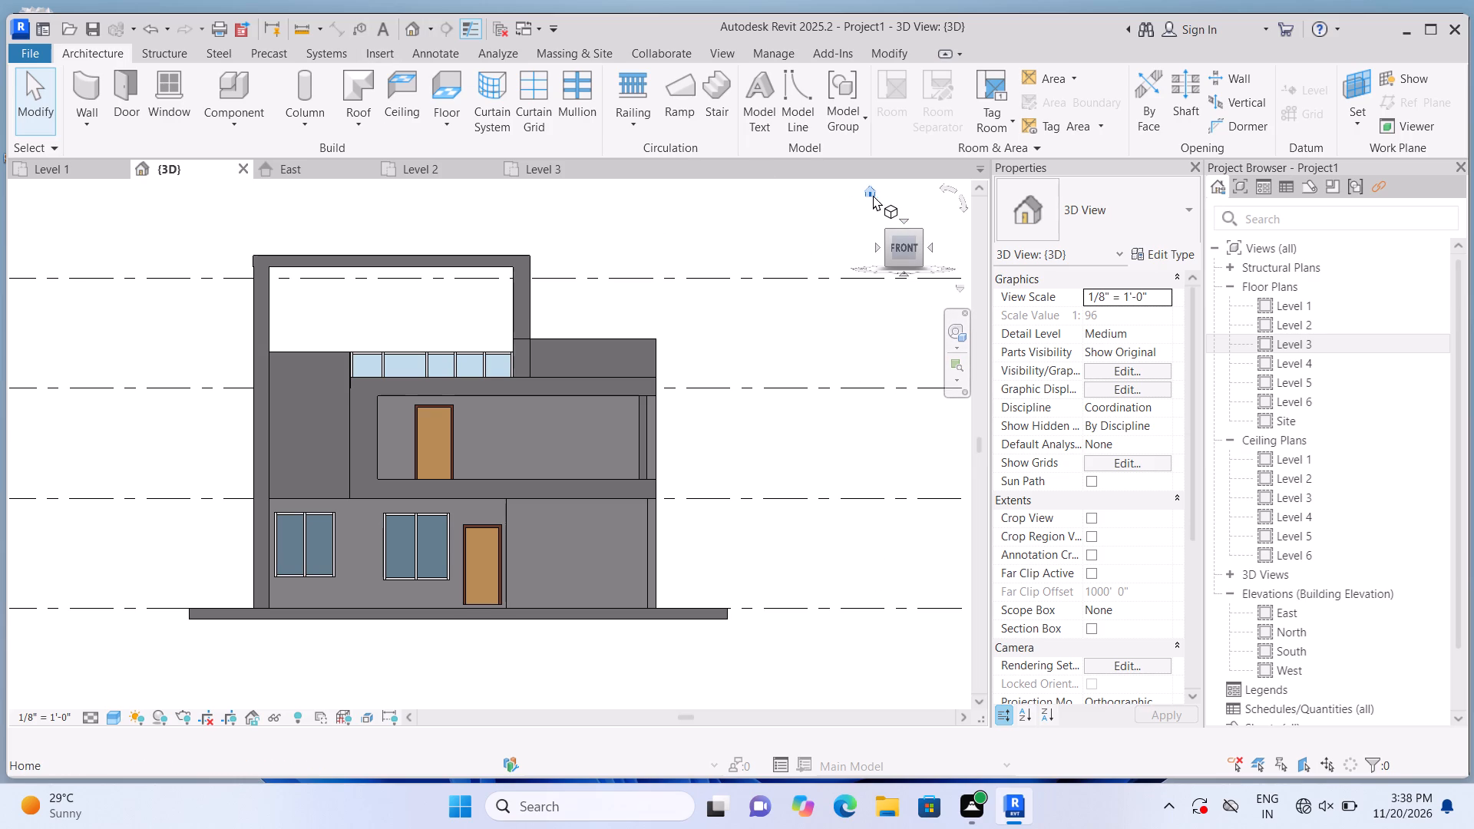
{"action": "left_click", "coordinate": [873, 195]}
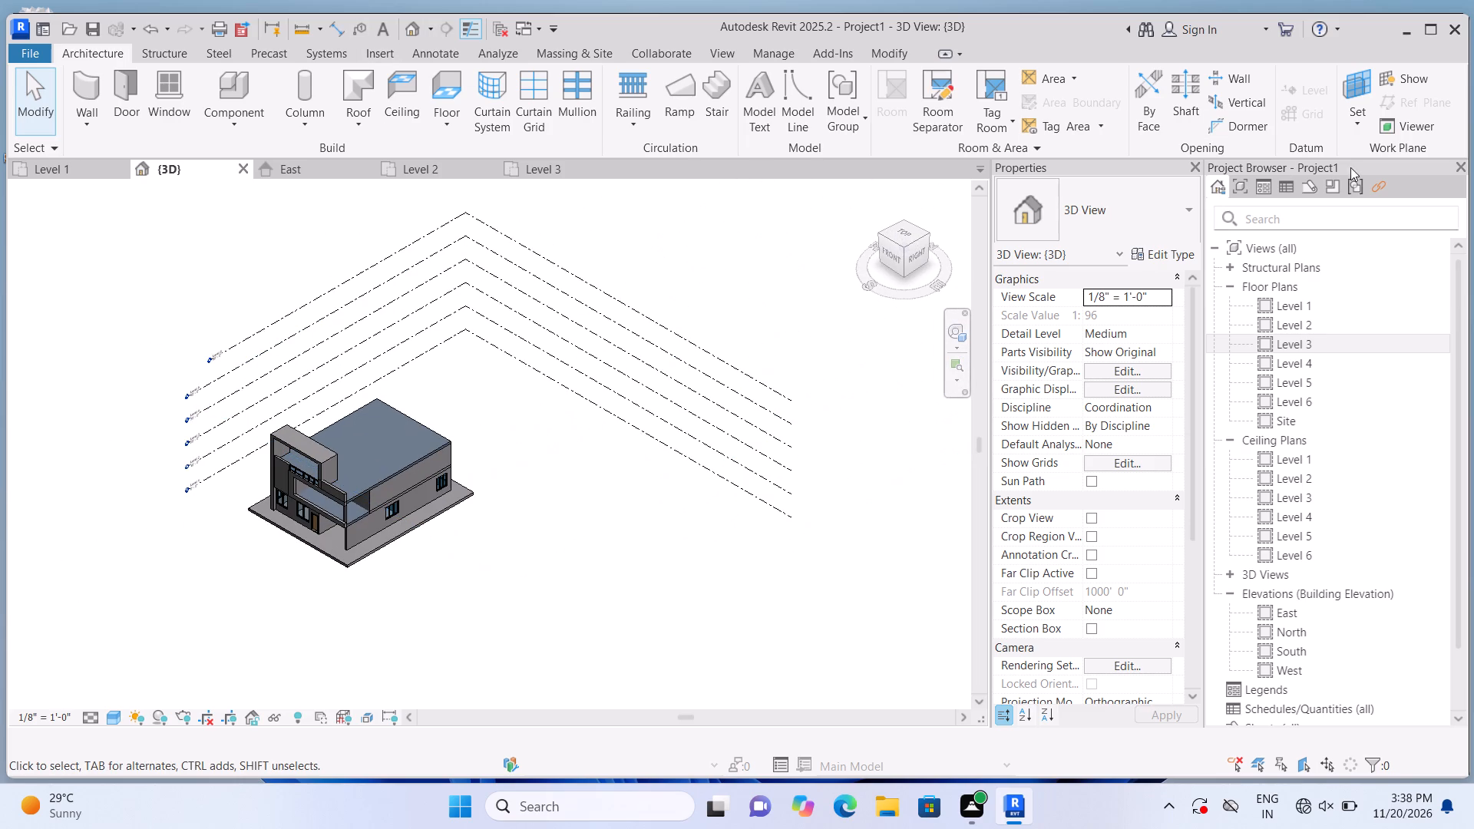
{"action": "scroll", "coordinate": [780, 241], "scroll_direction": "down", "scroll_amount": 1}
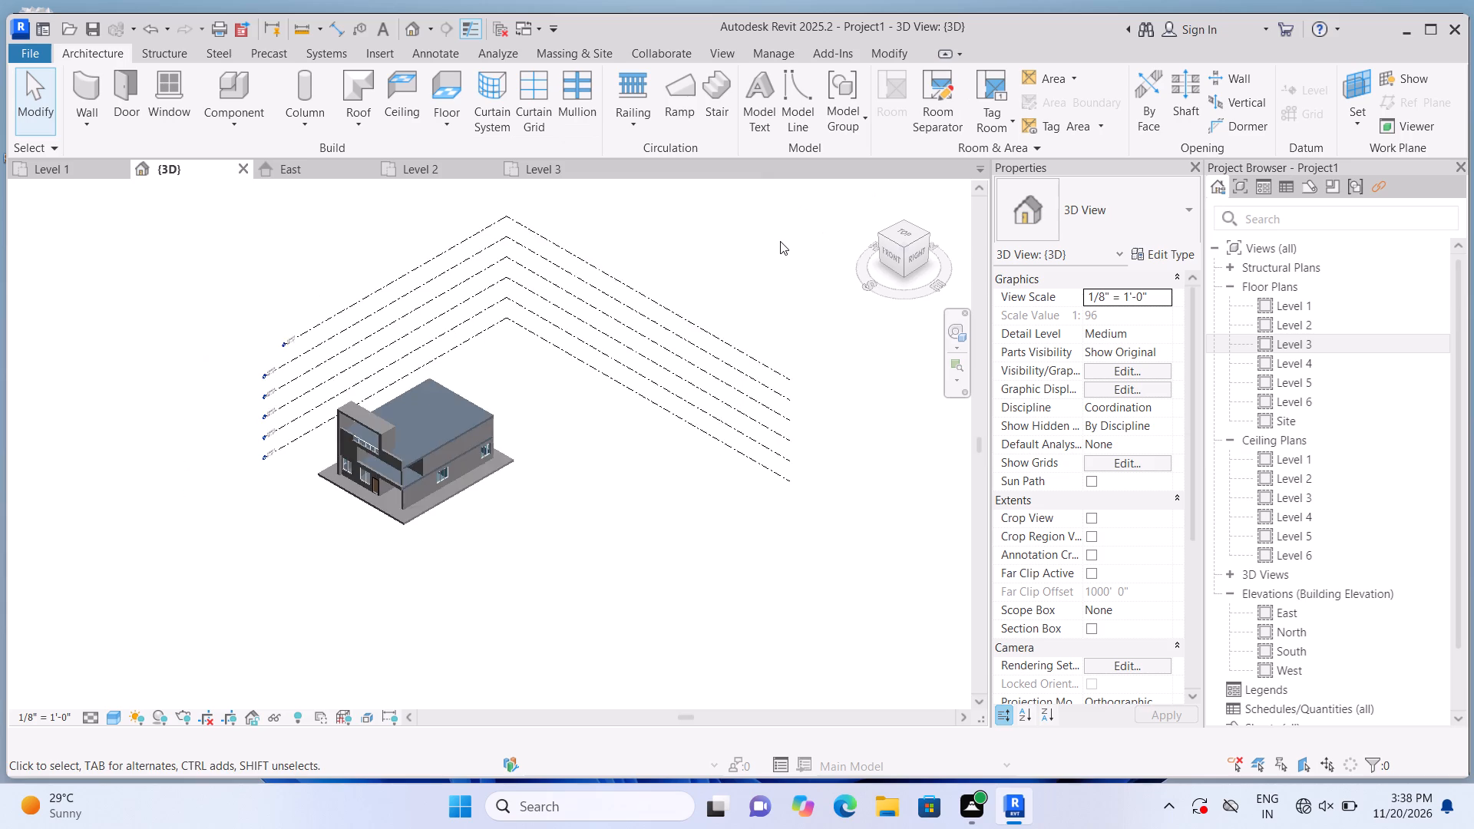
{"action": "scroll", "coordinate": [425, 421], "scroll_direction": "up", "scroll_amount": 4}
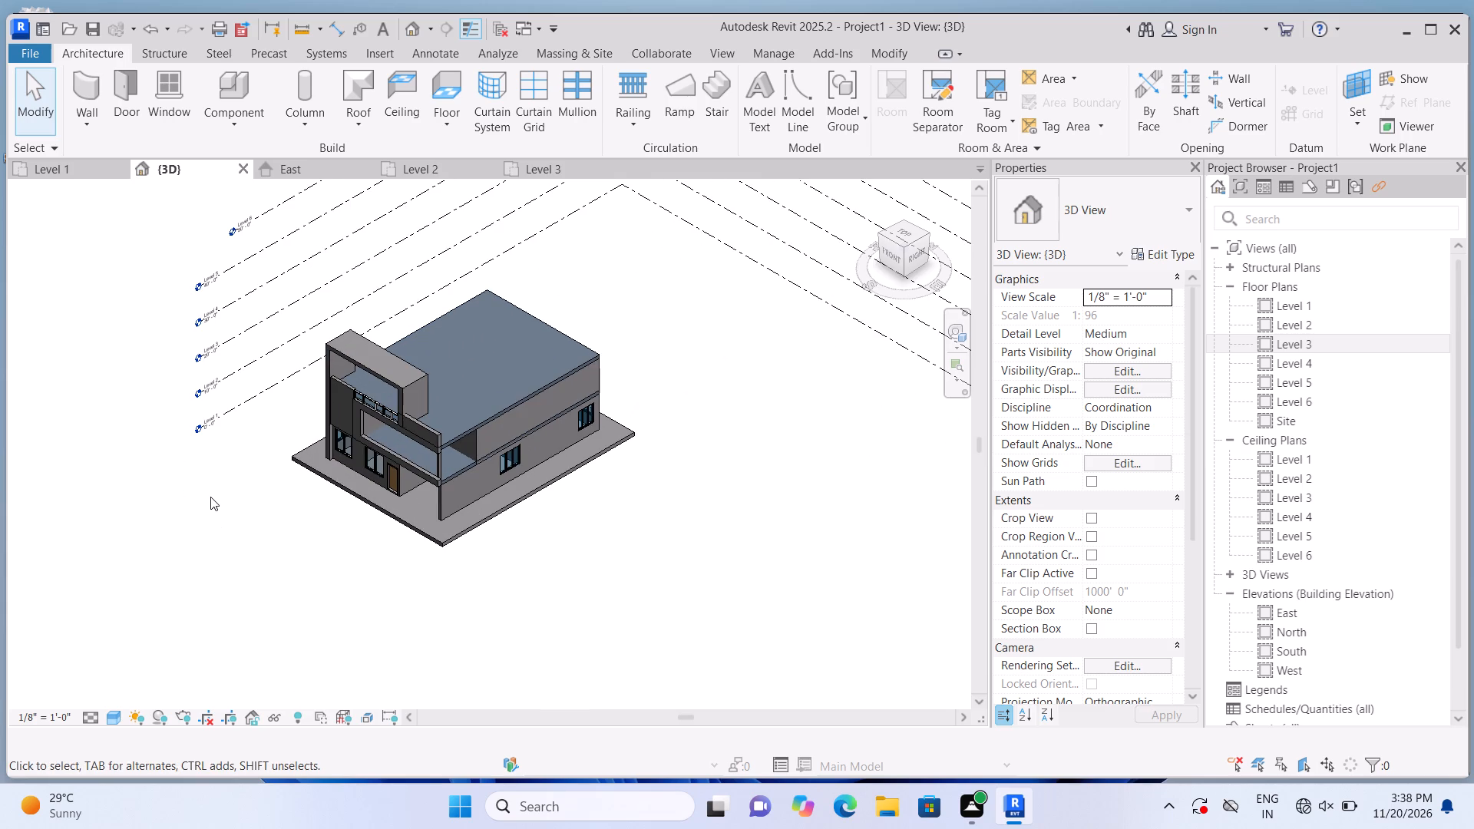
{"action": "scroll", "coordinate": [330, 305], "scroll_direction": "up", "scroll_amount": 2}
{"action": "scroll", "coordinate": [288, 484], "scroll_direction": "up", "scroll_amount": 2}
{"action": "scroll", "coordinate": [255, 528], "scroll_direction": "down", "scroll_amount": 1}
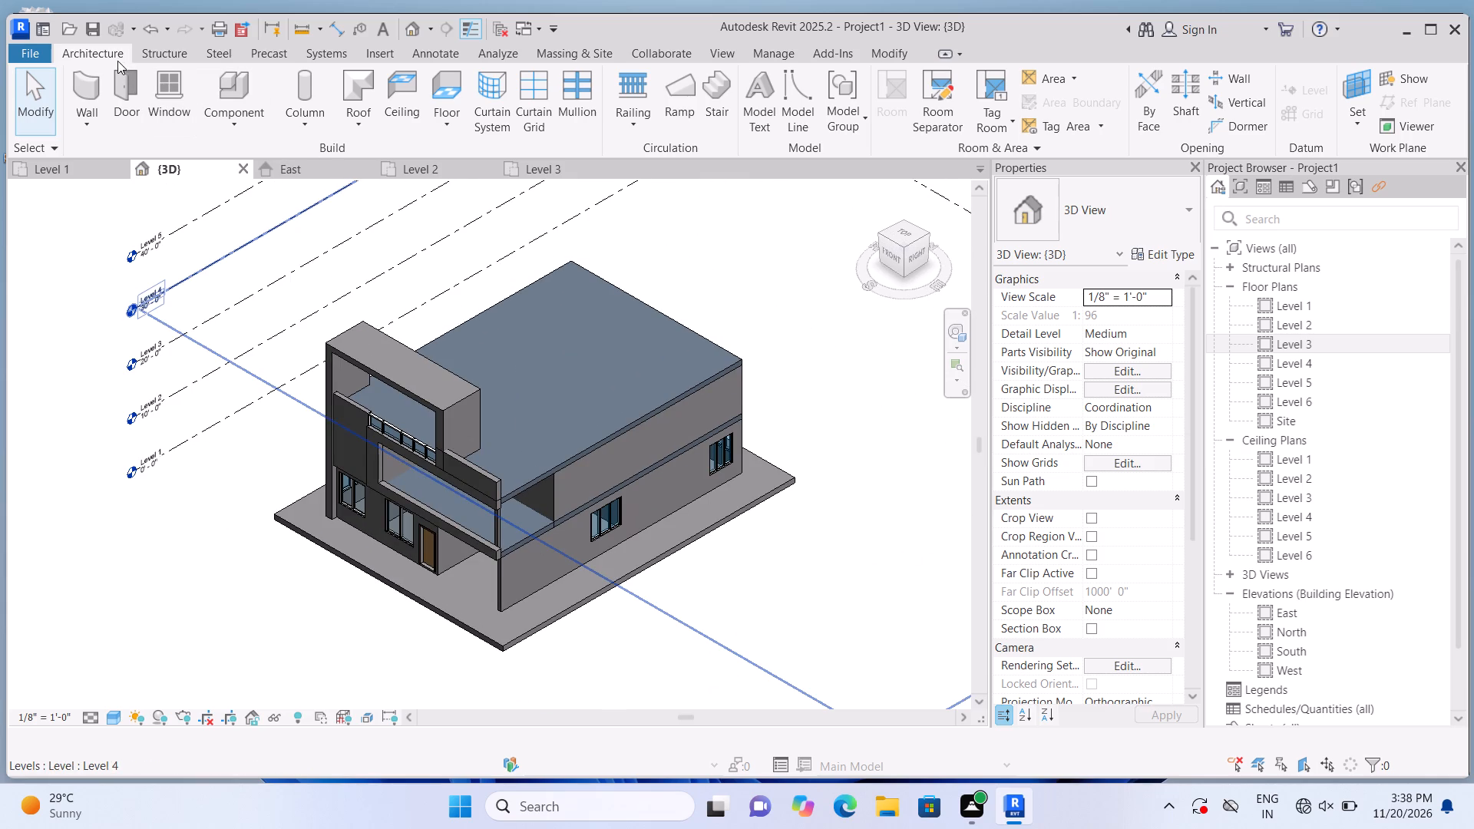
Save the project as "MODERN 5BHK DUPLEX HOUSE PLAN AND 3D FRONT ELEVATION" in the English-Imperial folder.
{"action": "left_click", "coordinate": [231, 117]}
{"action": "left_click", "coordinate": [255, 200]}
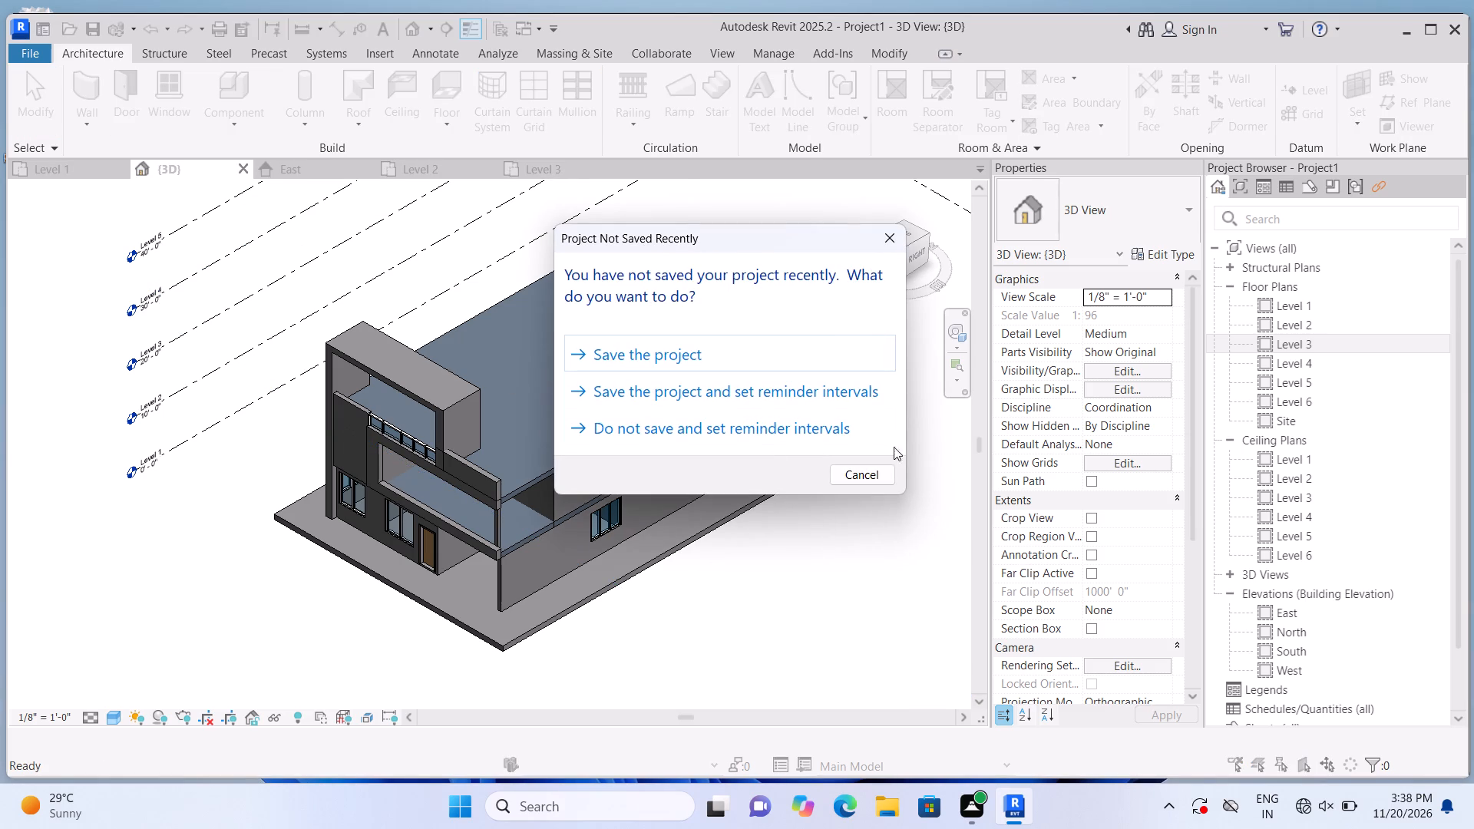
{"action": "left_click", "coordinate": [791, 356]}
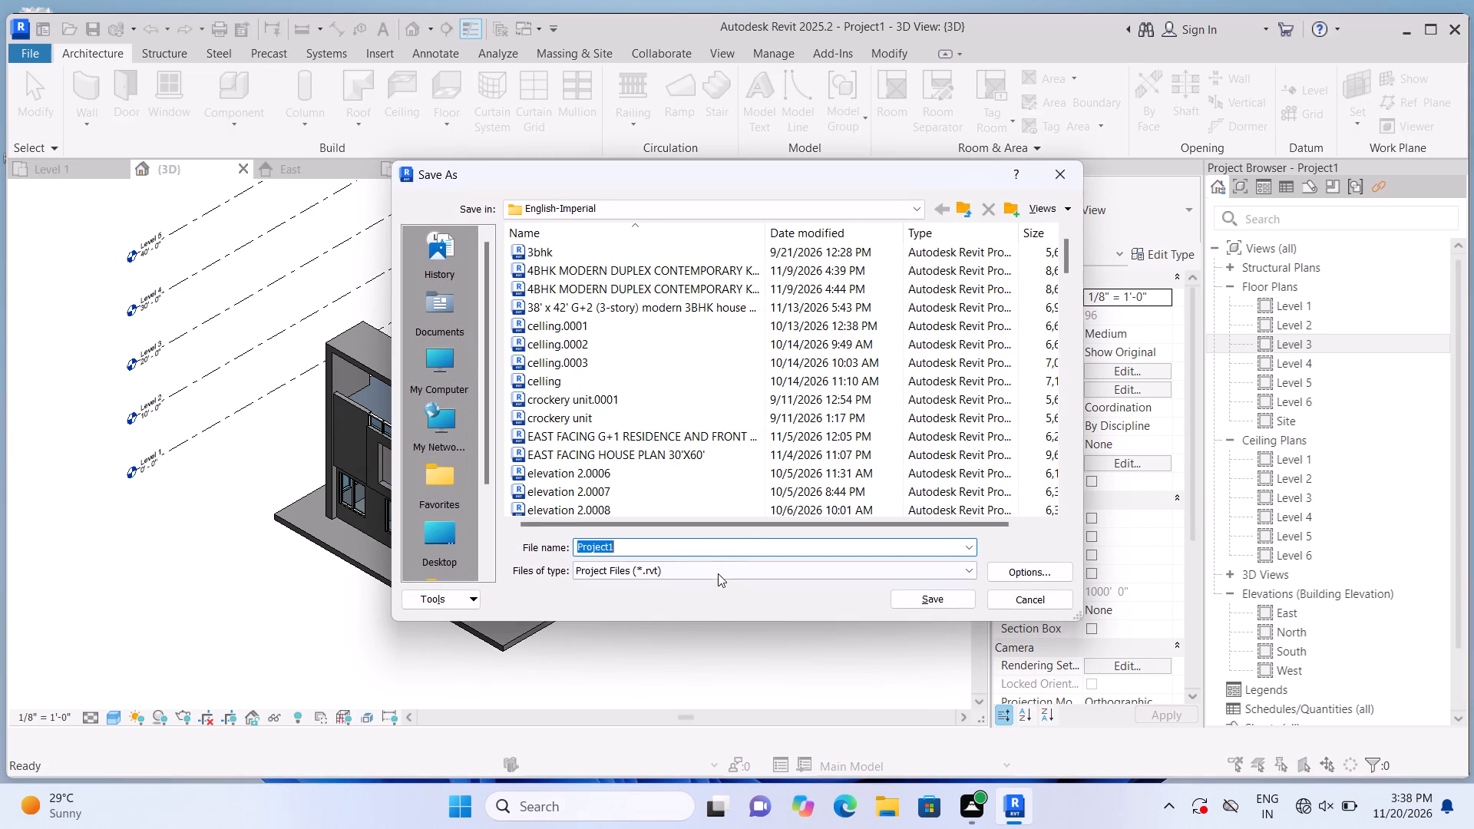
{"action": "left_click", "coordinate": [765, 545]}
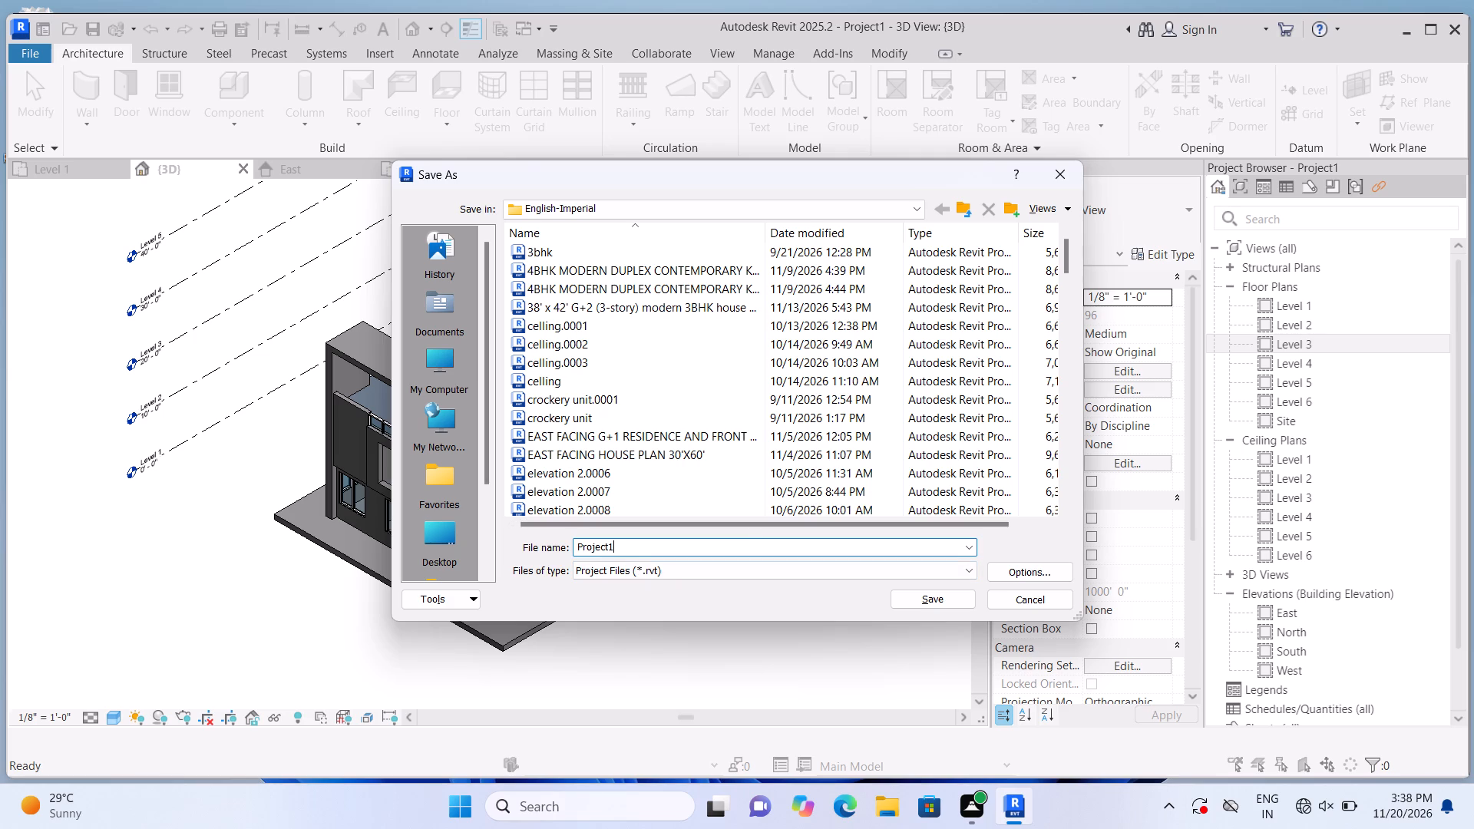
{"action": "key", "text": "BackSpace"}
{"action": "key", "text": "BackSpace"}
{"action": "key", "text": "BackSpace"}
{"action": "key", "text": "BackSpace"}
{"action": "key", "text": "BackSpace"}
{"action": "key", "text": "BackSpace"}
{"action": "key", "text": "BackSpace"}
{"action": "key", "text": "BackSpace"}
{"action": "key", "text": "BackSpace"}
{"action": "key", "text": "BackSpace"}
{"action": "key", "text": "BackSpace"}
{"action": "key", "text": "BackSpace"}
{"action": "key", "text": "BackSpace"}
{"action": "key", "text": "BackSpace"}
{"action": "key", "text": "BackSpace"}
{"action": "key", "text": "BackSpace"}
{"action": "key", "text": "BackSpace"}
{"action": "key", "text": "BackSpace"}
{"action": "key", "text": "BackSpace"}
{"action": "type", "text": "MODERN"}
{"action": "key", "text": "space"}
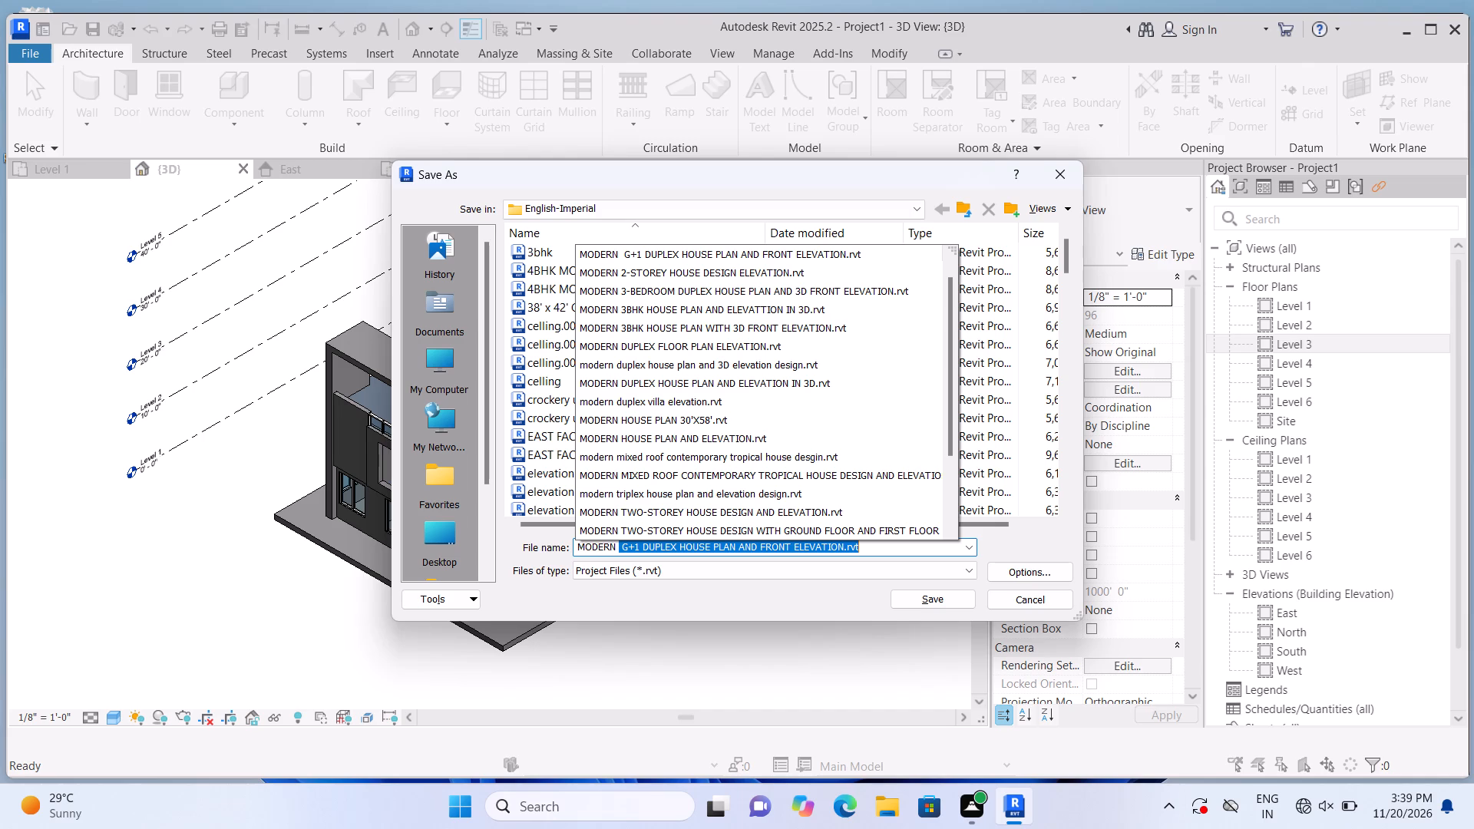
{"action": "key", "text": "5"}
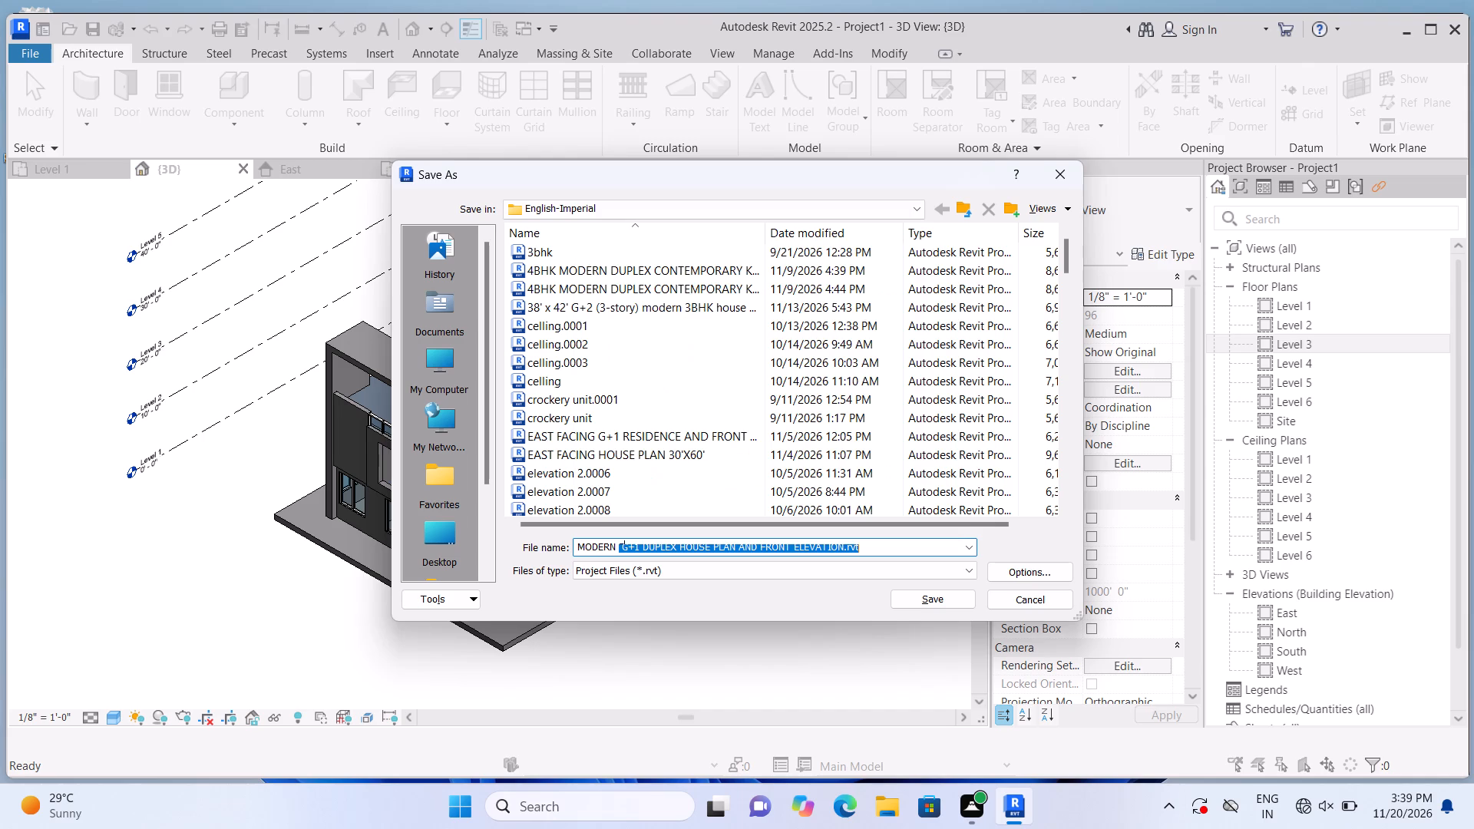
{"action": "type", "text": "BHK"}
{"action": "key", "text": "space"}
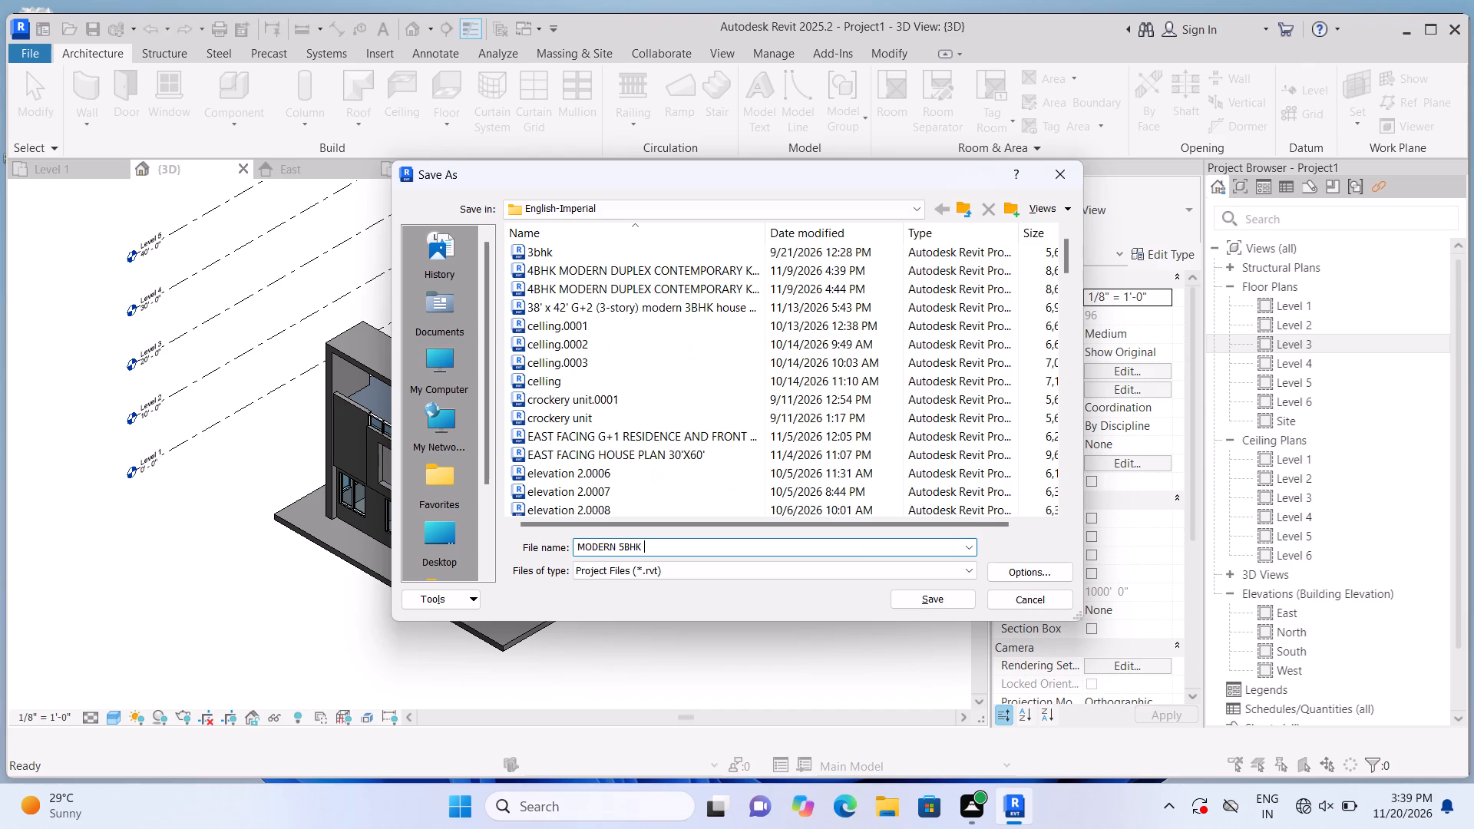
{"action": "type", "text": "DUPL"}
{"action": "type", "text": "EX"}
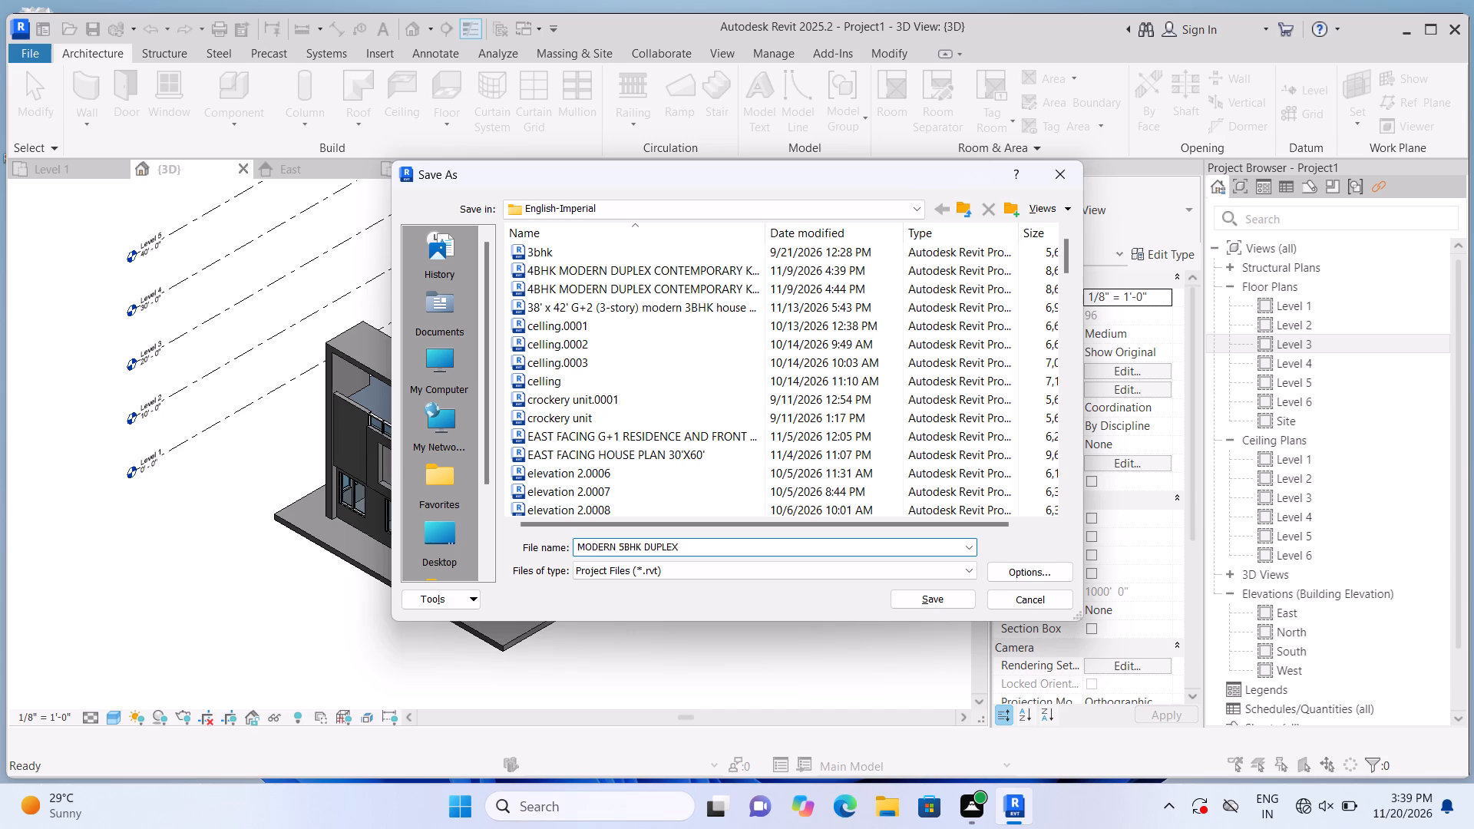
{"action": "key", "text": "space"}
{"action": "type", "text": "HOU"}
{"action": "type", "text": "SE"}
{"action": "key", "text": "space"}
{"action": "type", "text": "PLAN"}
{"action": "key", "text": "space"}
{"action": "key", "text": "a"}
{"action": "type", "text": "ND"}
{"action": "key", "text": "space"}
{"action": "type", "text": "3D"}
{"action": "key", "text": "space"}
{"action": "type", "text": "FR"}
{"action": "type", "text": "ONT E"}
{"action": "type", "text": "LEVATION"}
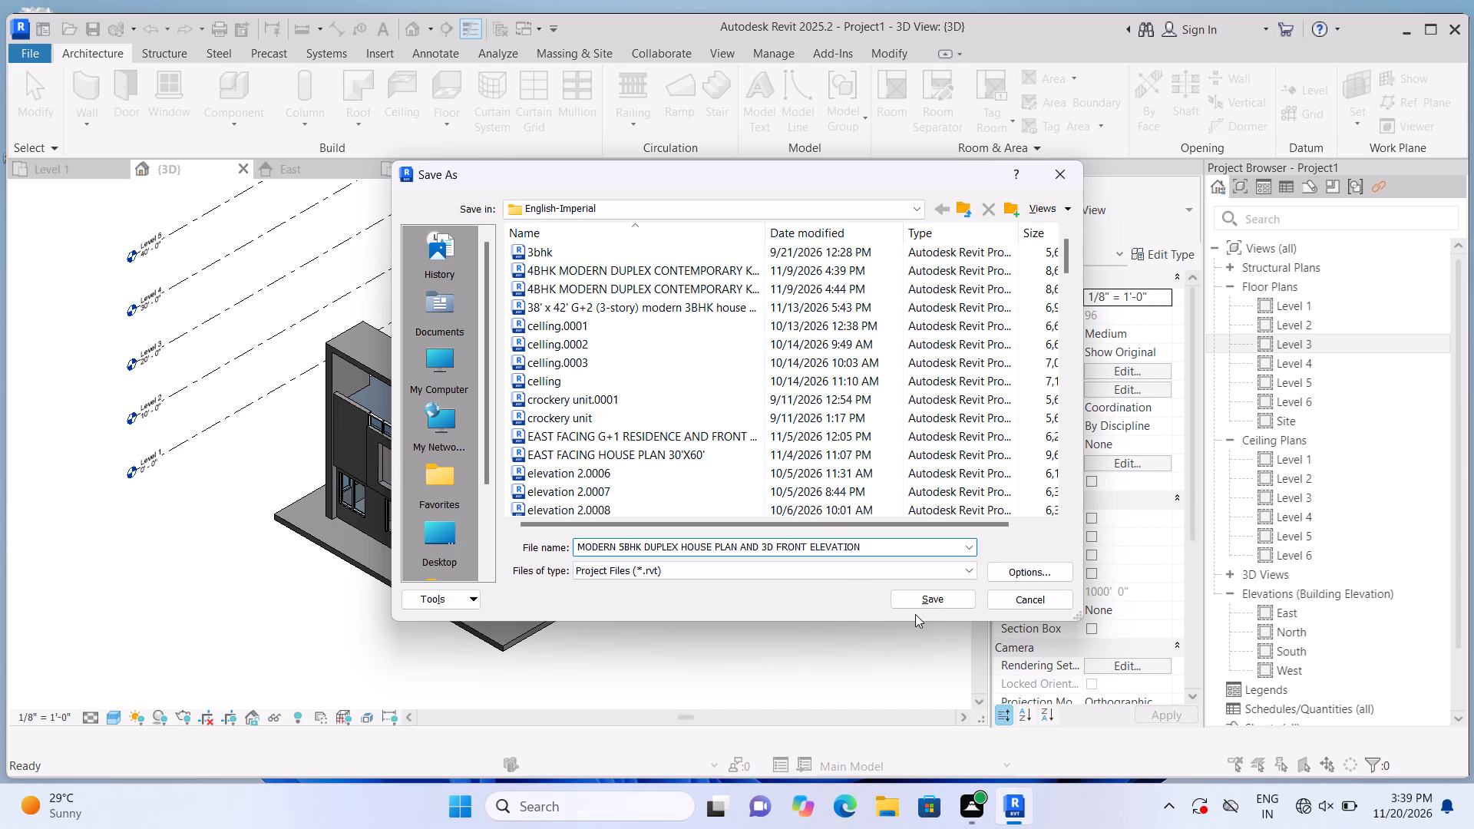
{"action": "left_click_drag", "start_coordinate": [922, 594], "coordinate": [929, 593]}
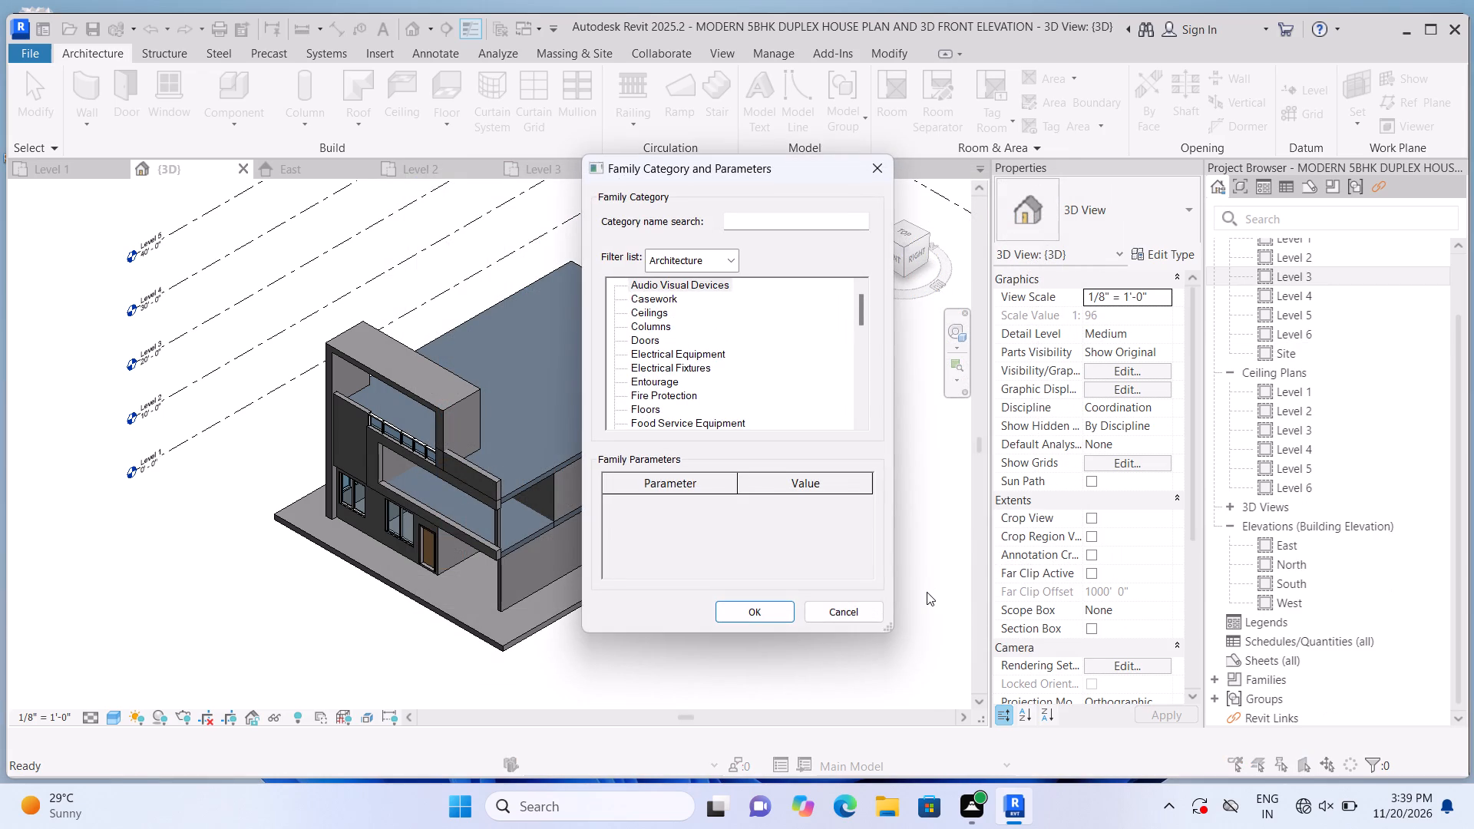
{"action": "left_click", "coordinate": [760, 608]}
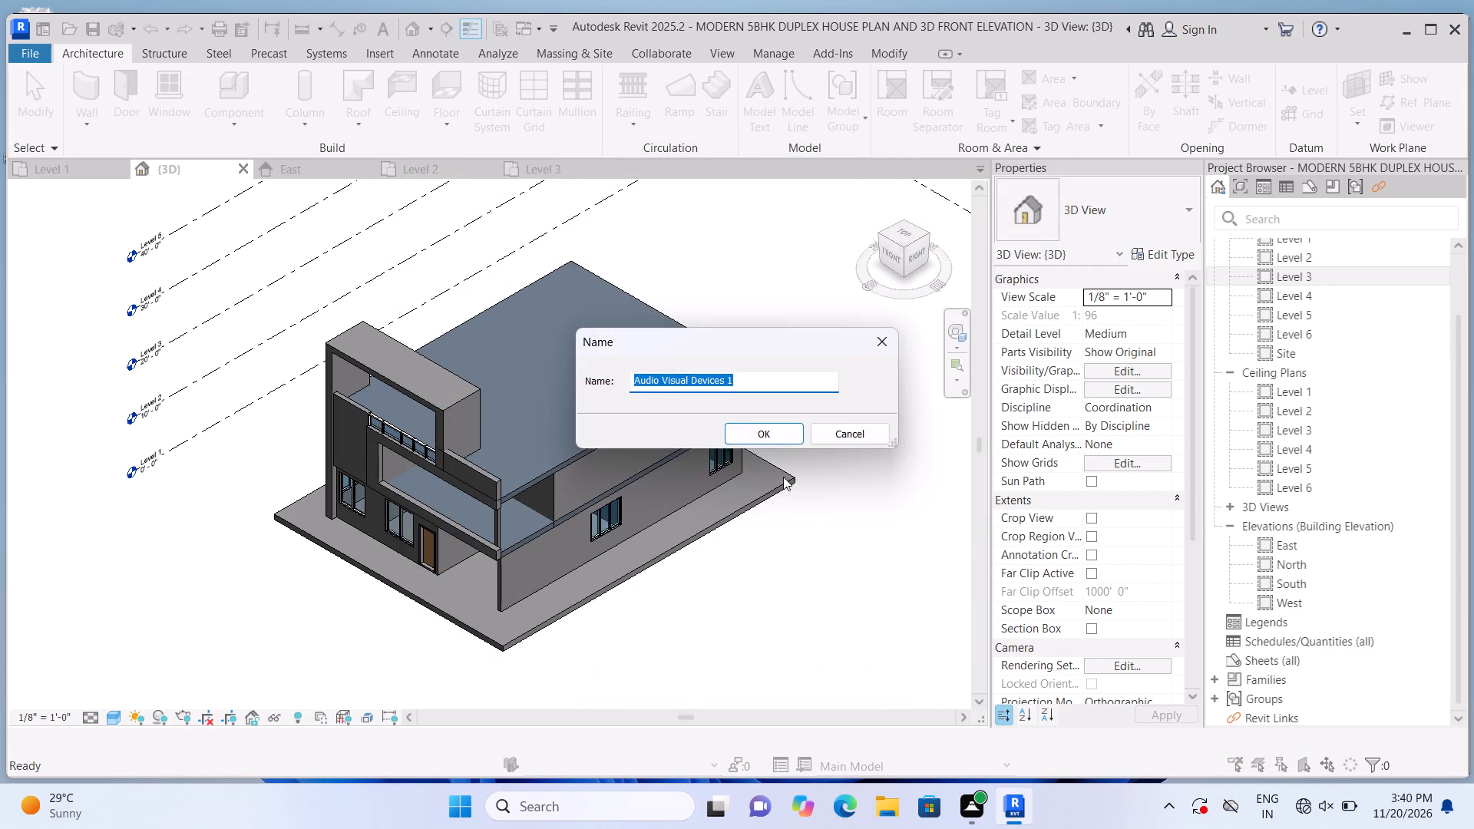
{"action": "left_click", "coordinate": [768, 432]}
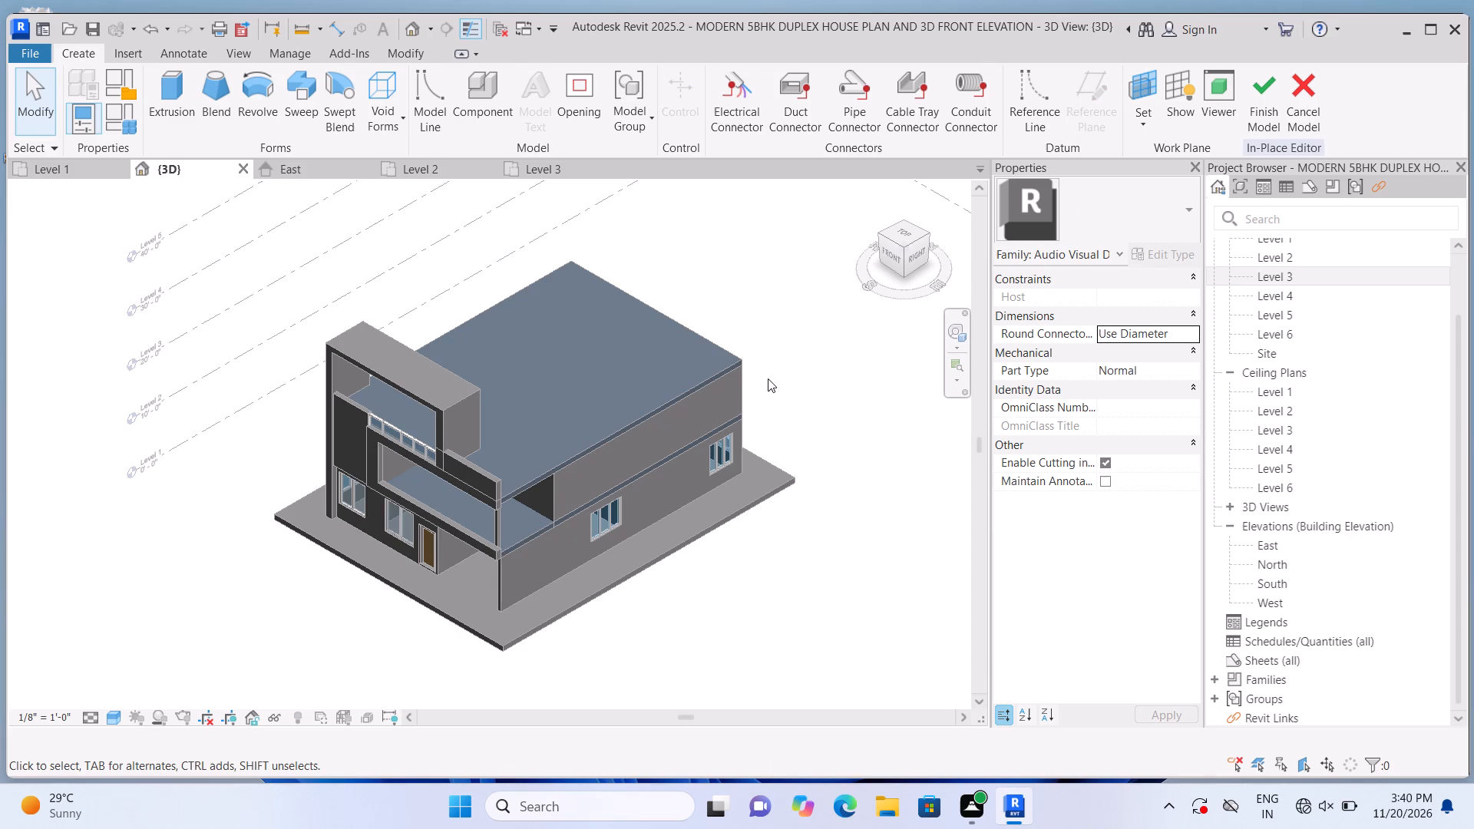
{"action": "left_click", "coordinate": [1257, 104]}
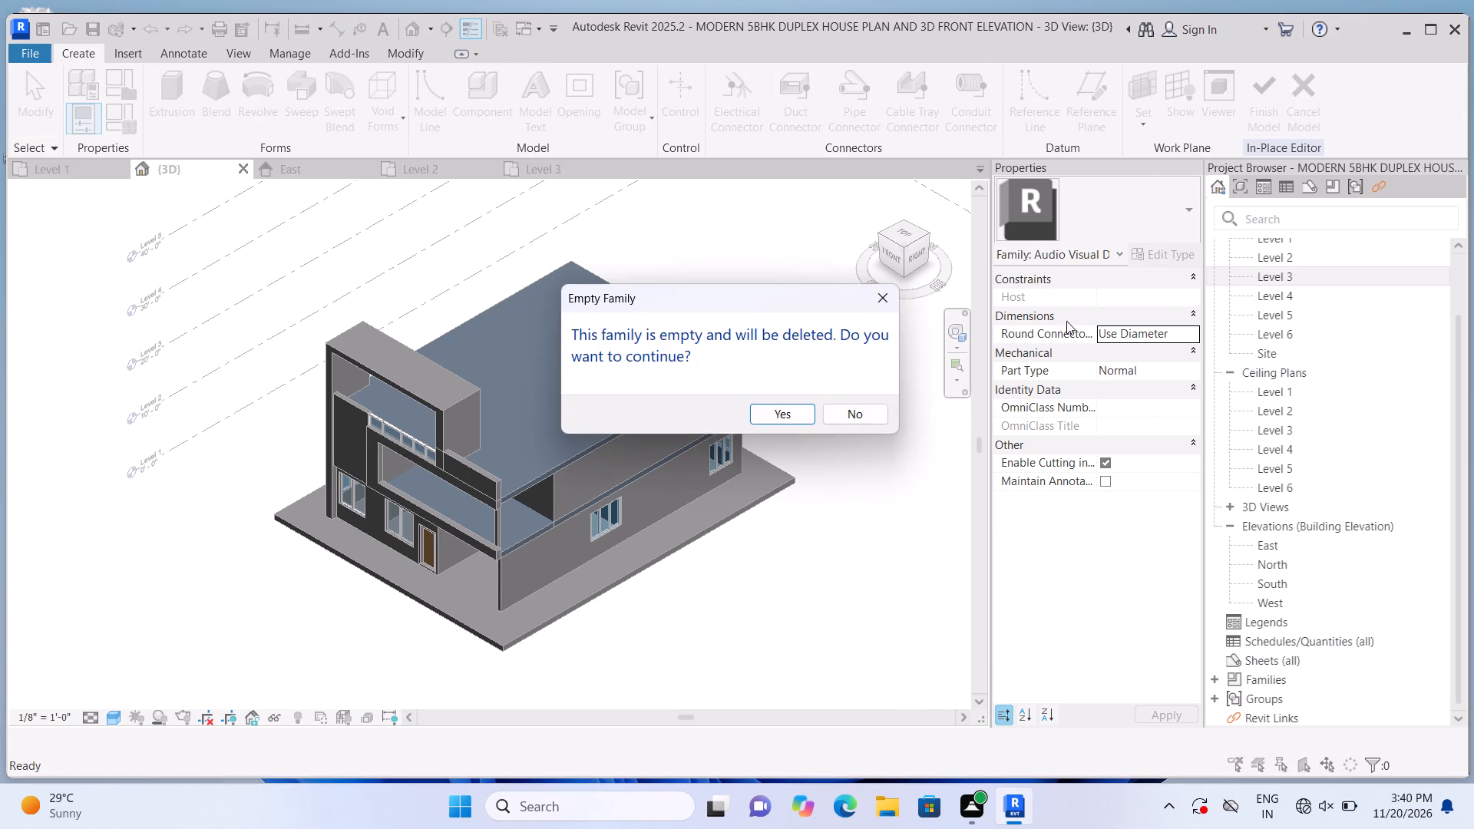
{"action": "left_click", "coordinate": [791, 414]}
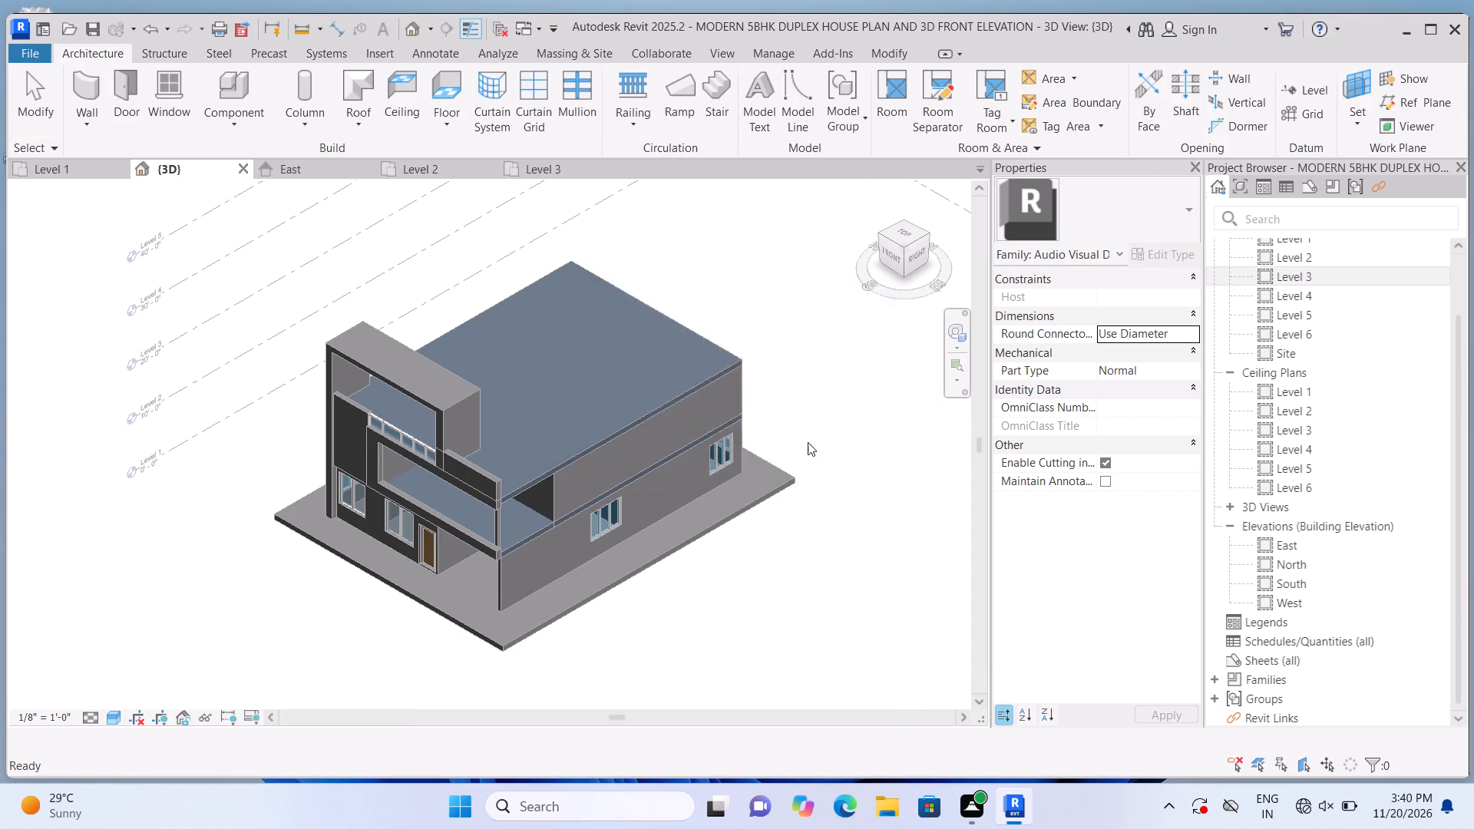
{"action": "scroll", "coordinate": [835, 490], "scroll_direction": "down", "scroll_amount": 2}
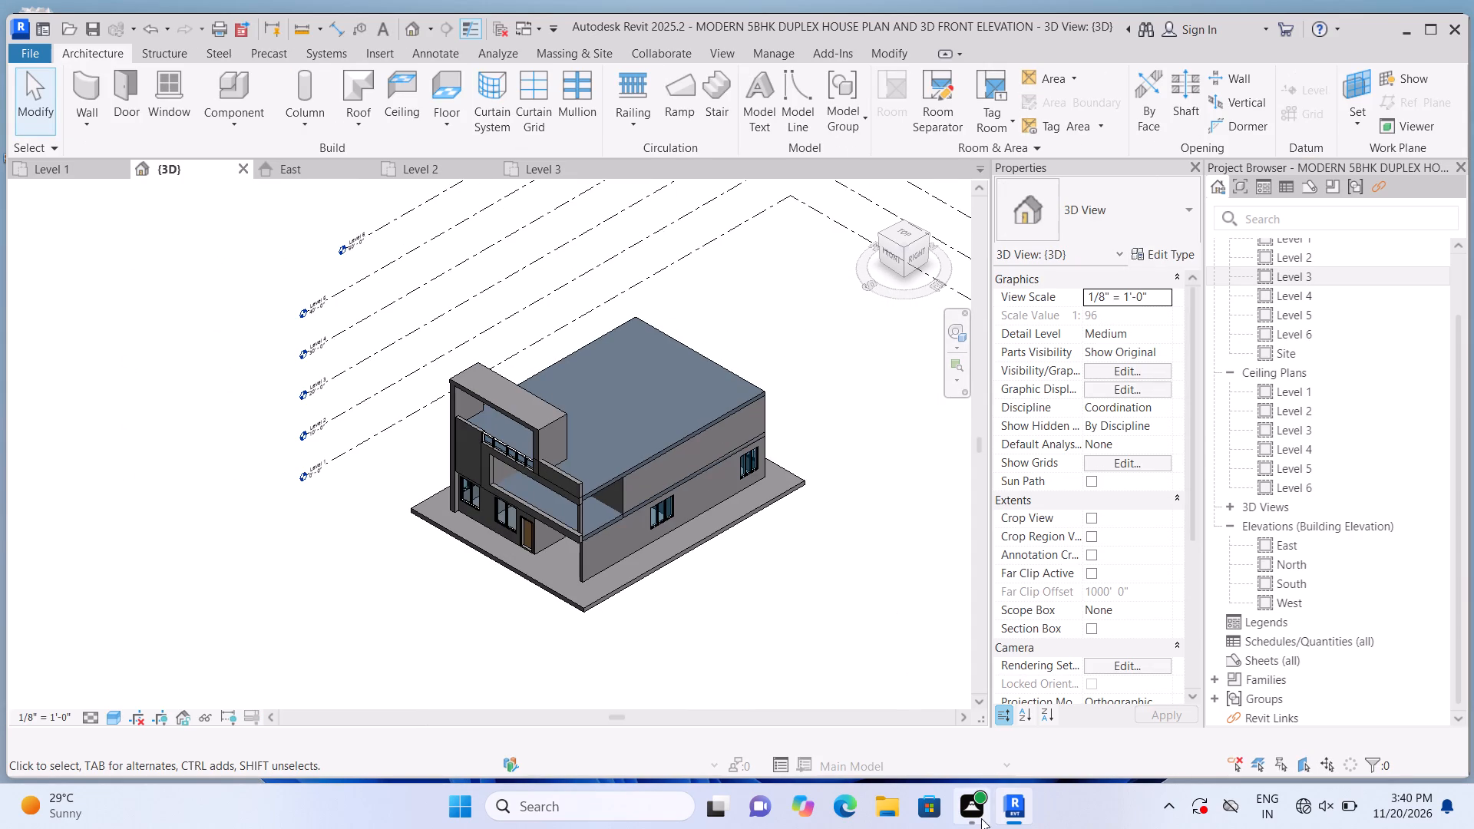
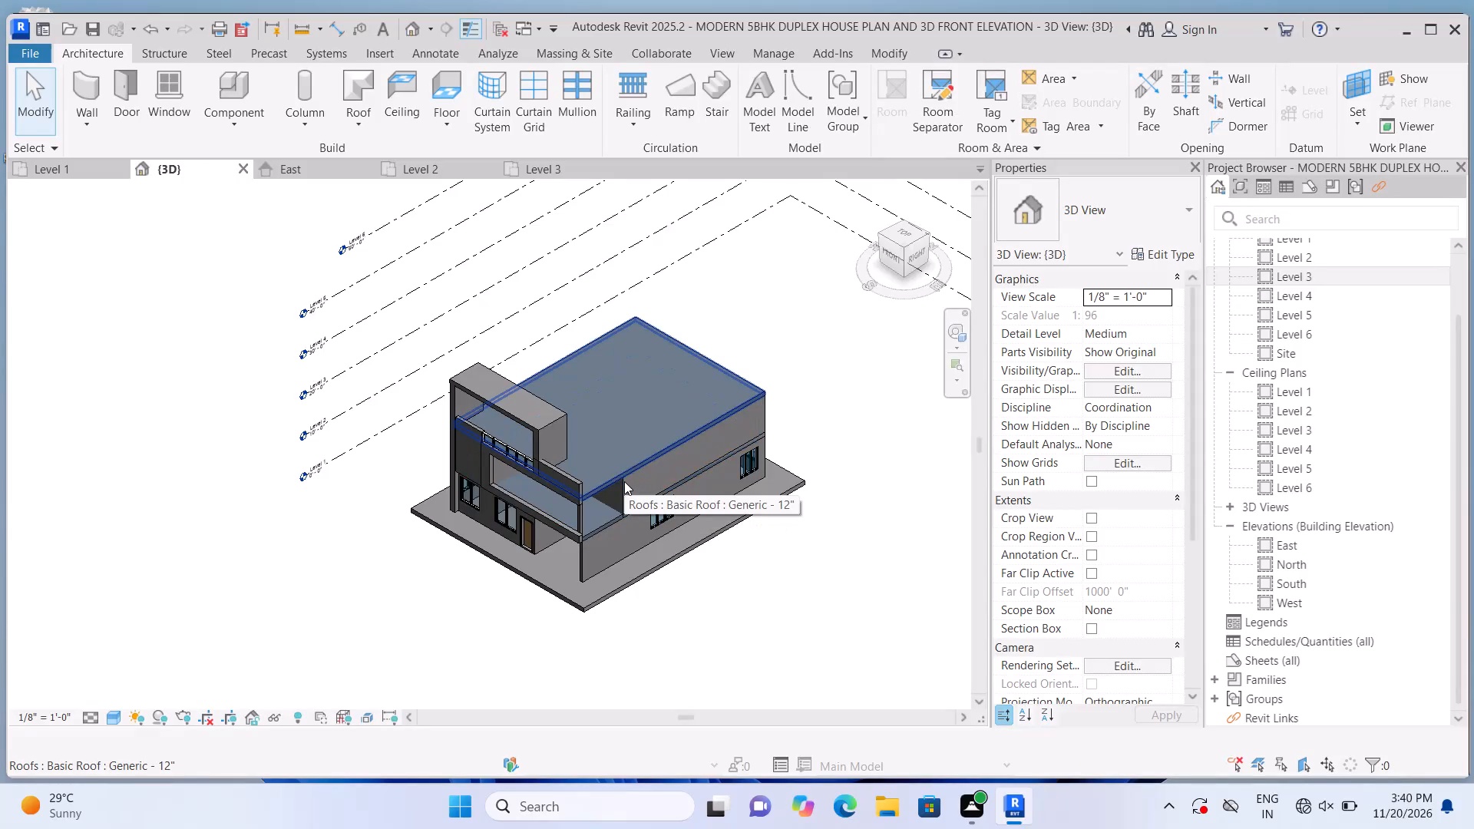
Orient the 3D view to the front and examine the facade of the duplex house up close.
{"action": "scroll", "coordinate": [624, 481], "scroll_direction": "up", "scroll_amount": 4}
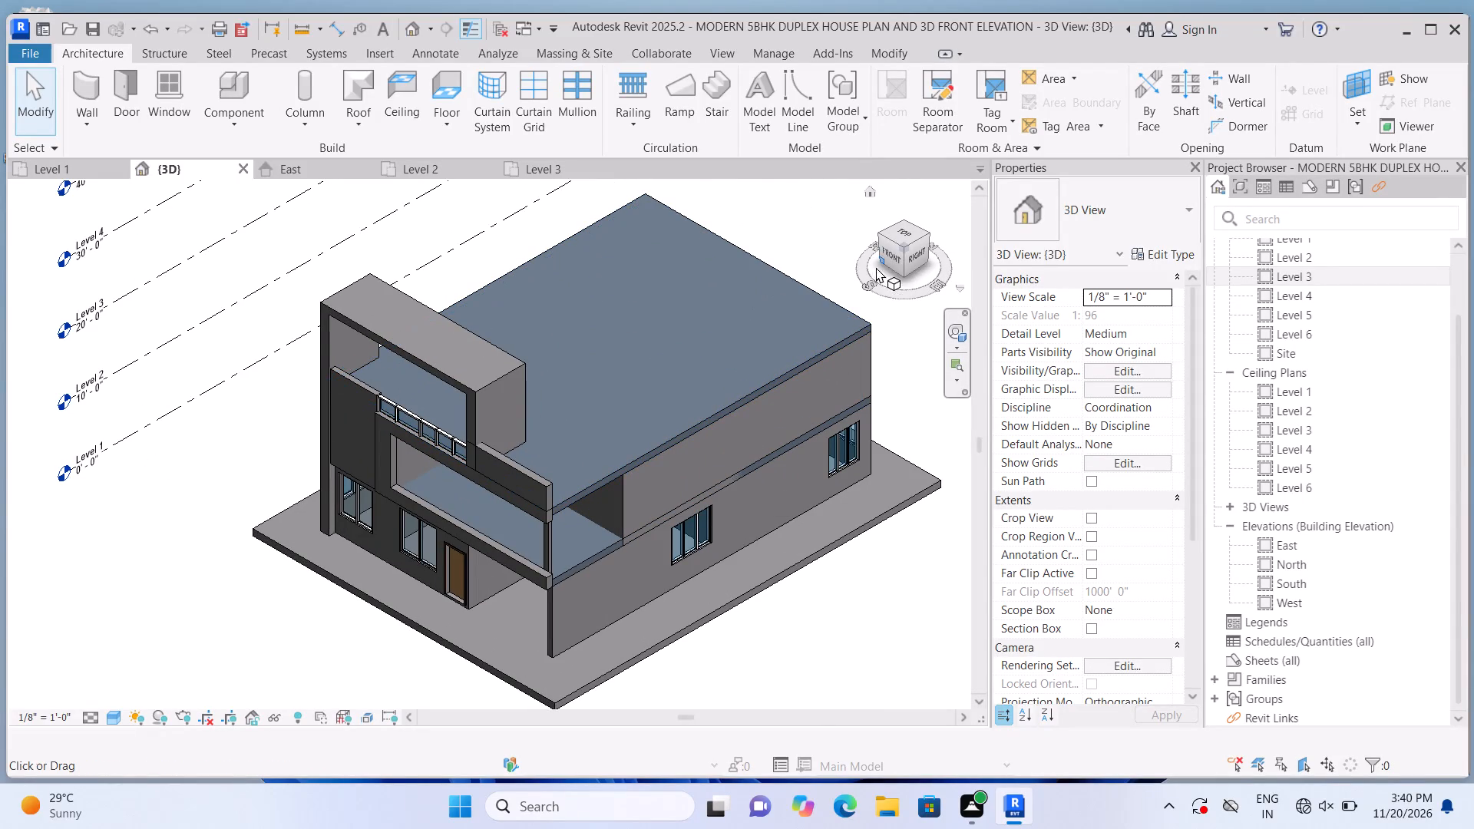
{"action": "left_click", "coordinate": [892, 259]}
{"action": "scroll", "coordinate": [431, 474], "scroll_direction": "up", "scroll_amount": 1}
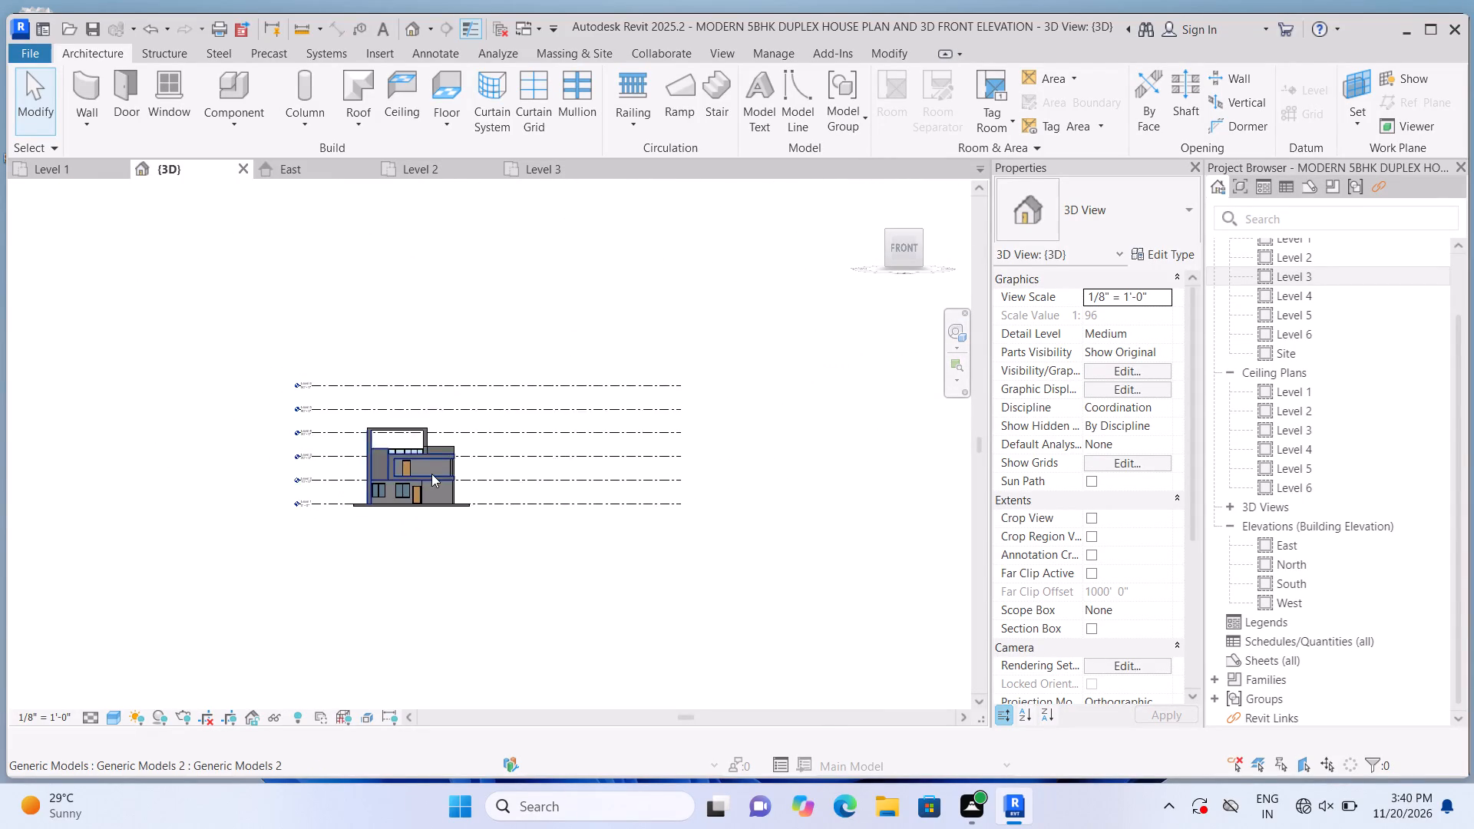
{"action": "scroll", "coordinate": [431, 474], "scroll_direction": "up", "scroll_amount": 9}
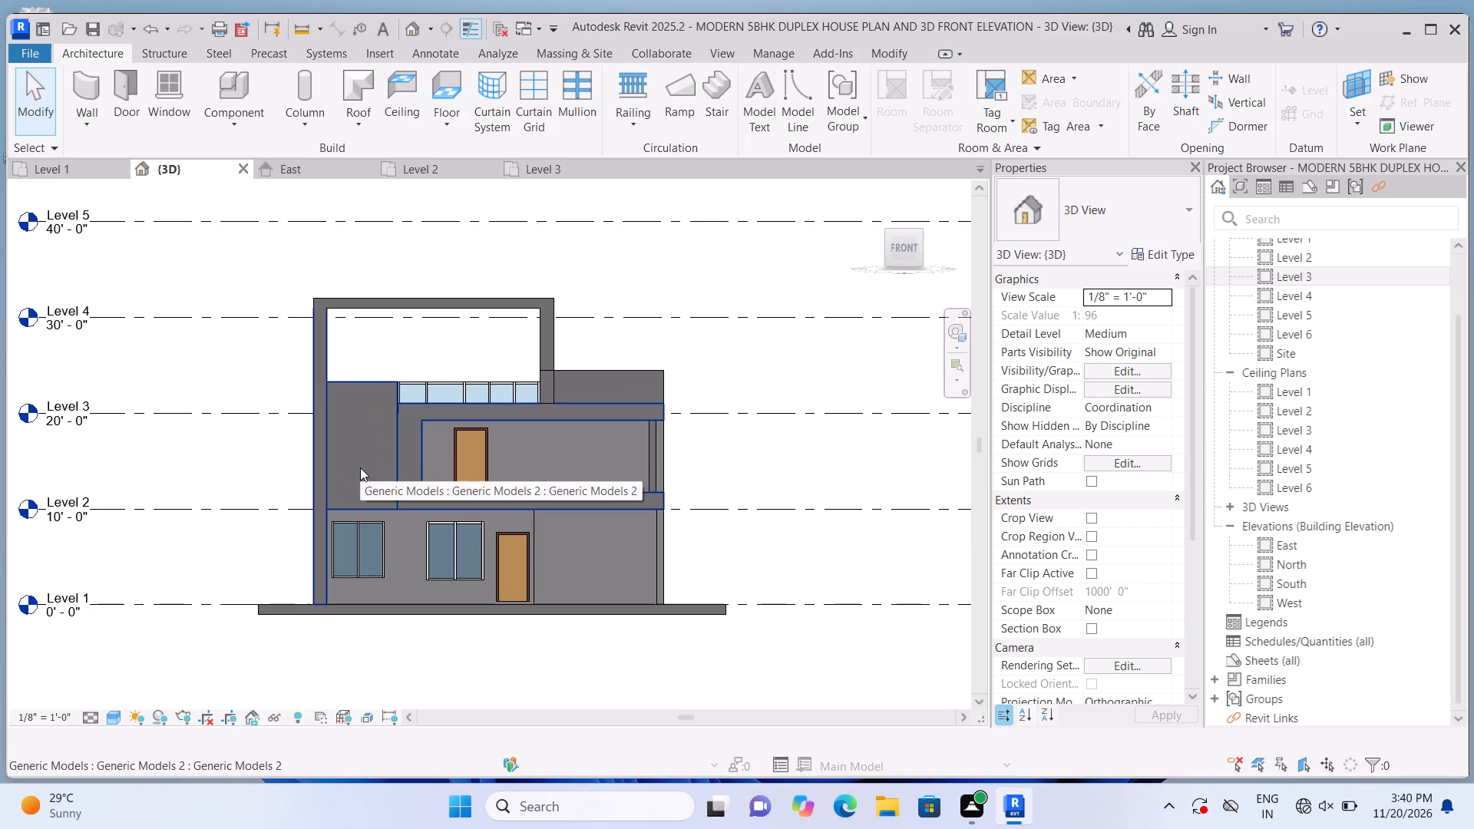
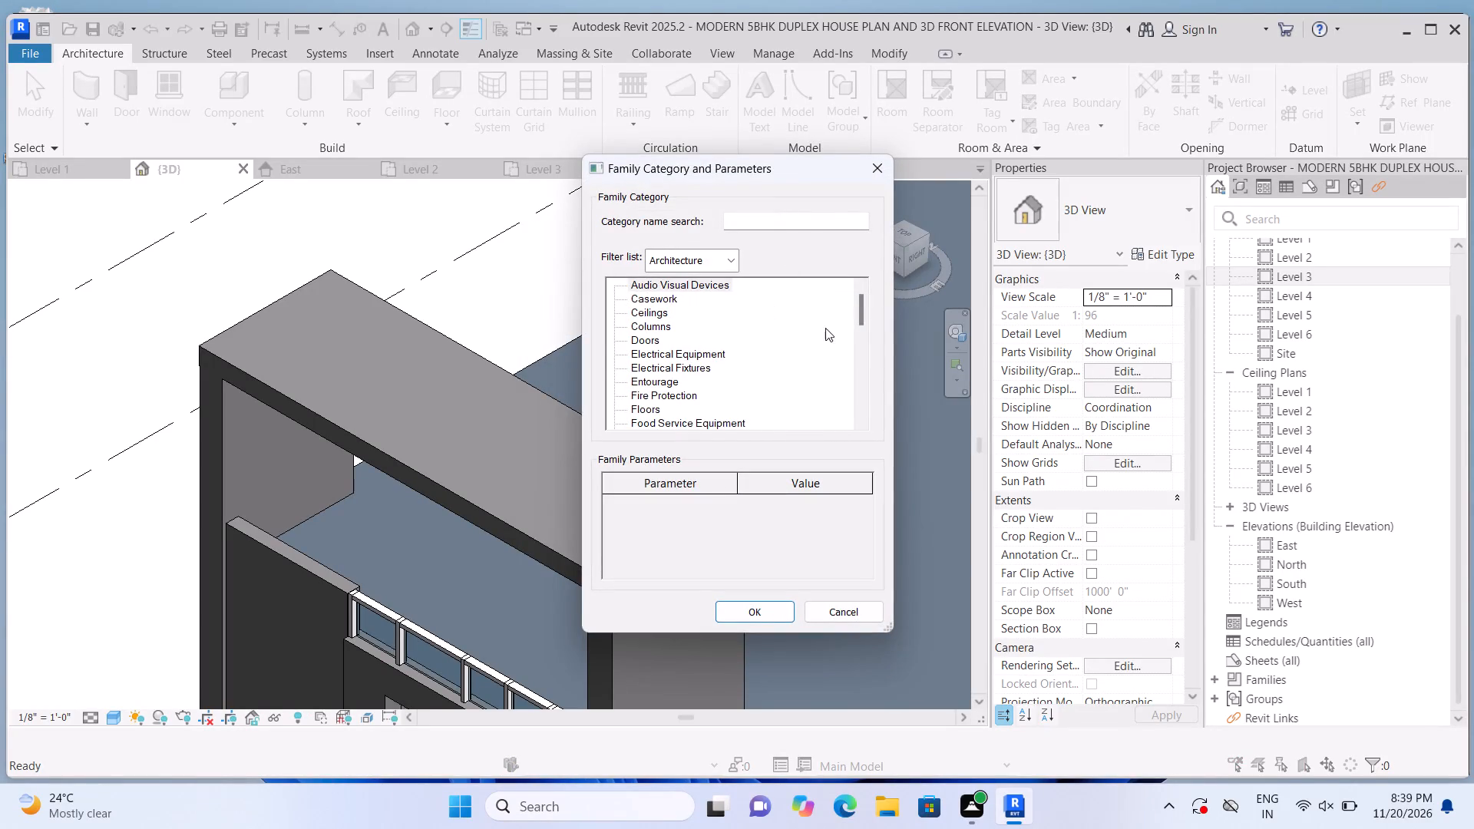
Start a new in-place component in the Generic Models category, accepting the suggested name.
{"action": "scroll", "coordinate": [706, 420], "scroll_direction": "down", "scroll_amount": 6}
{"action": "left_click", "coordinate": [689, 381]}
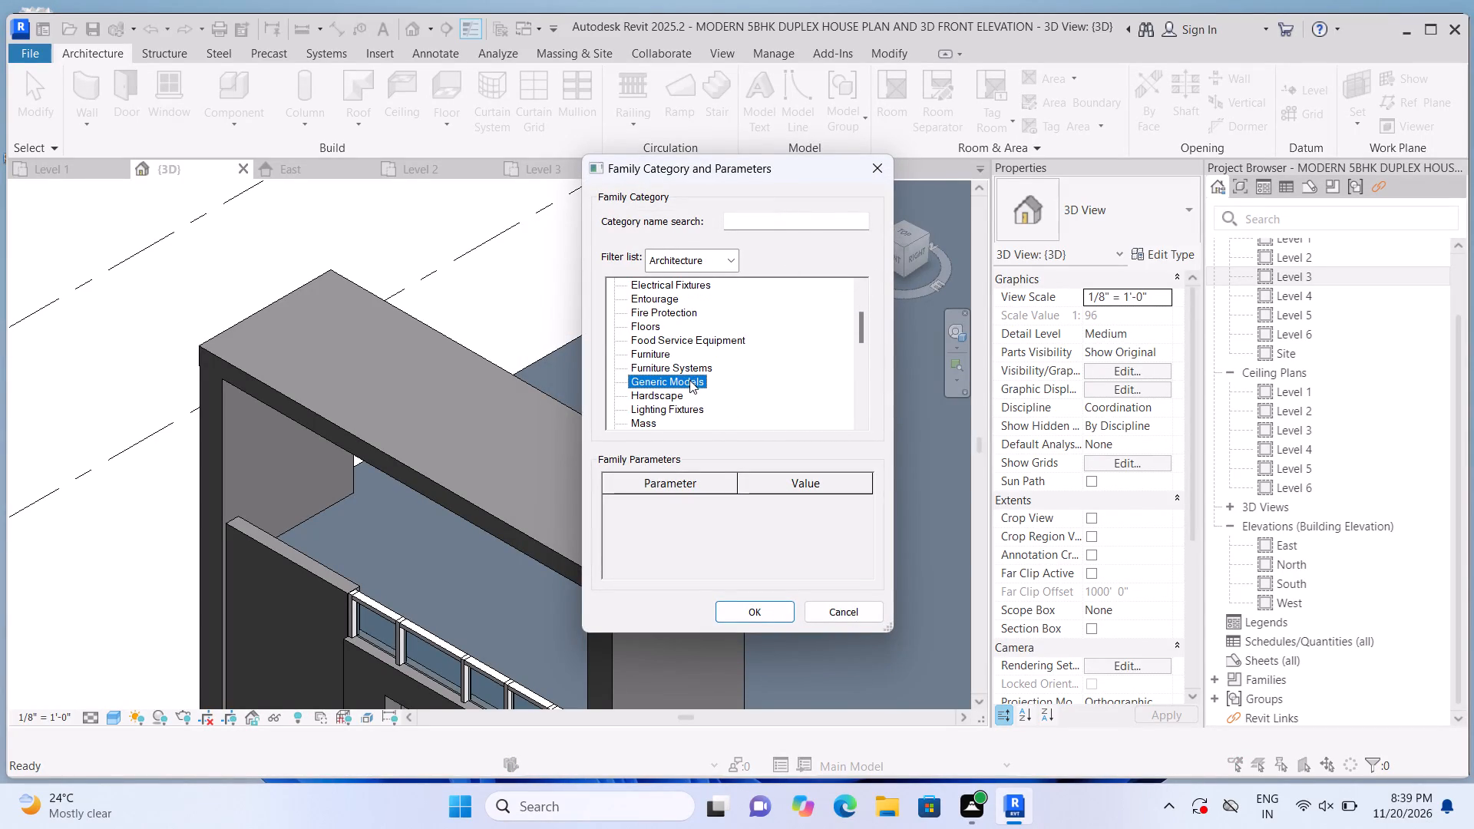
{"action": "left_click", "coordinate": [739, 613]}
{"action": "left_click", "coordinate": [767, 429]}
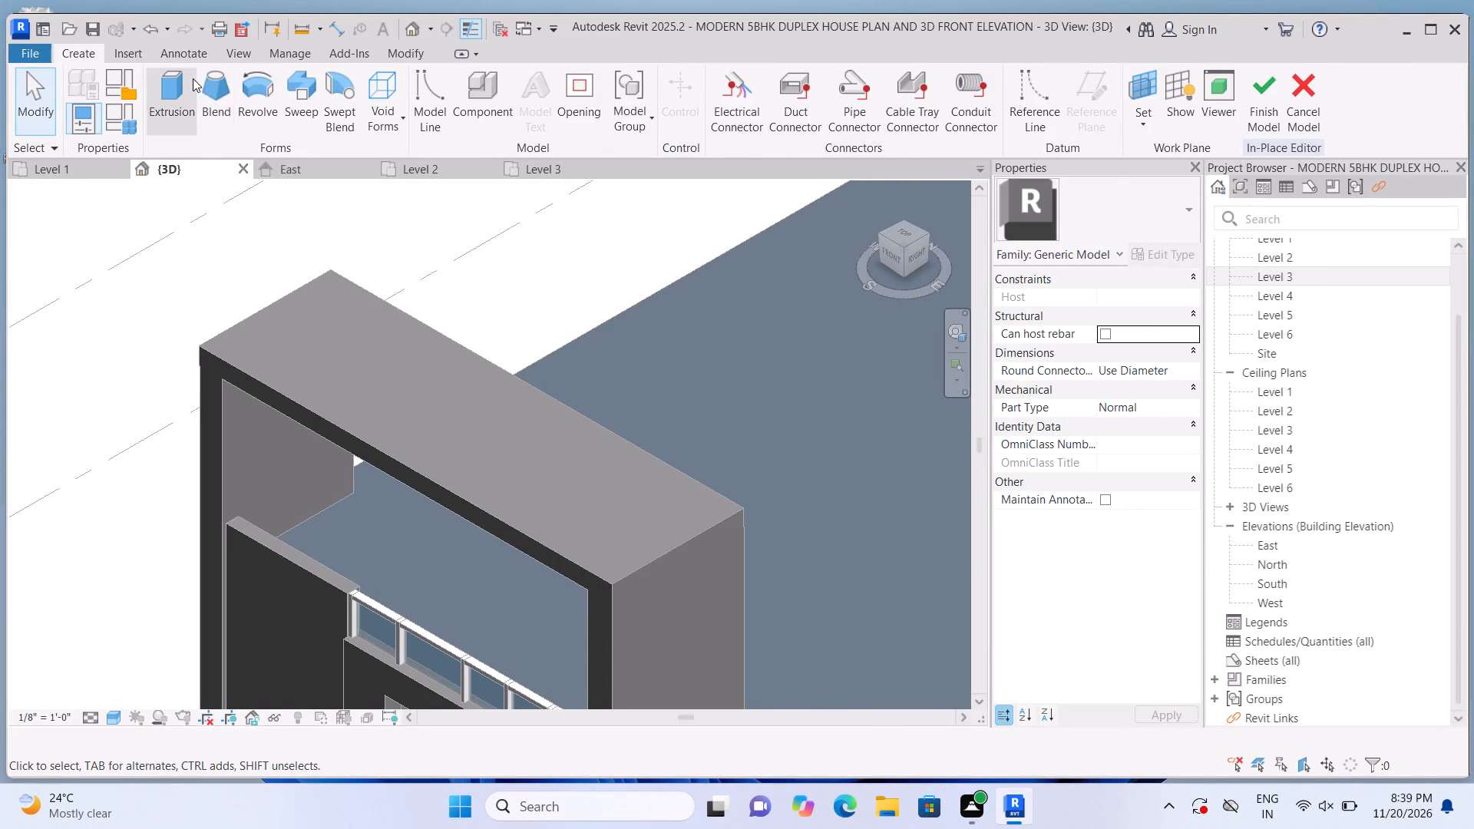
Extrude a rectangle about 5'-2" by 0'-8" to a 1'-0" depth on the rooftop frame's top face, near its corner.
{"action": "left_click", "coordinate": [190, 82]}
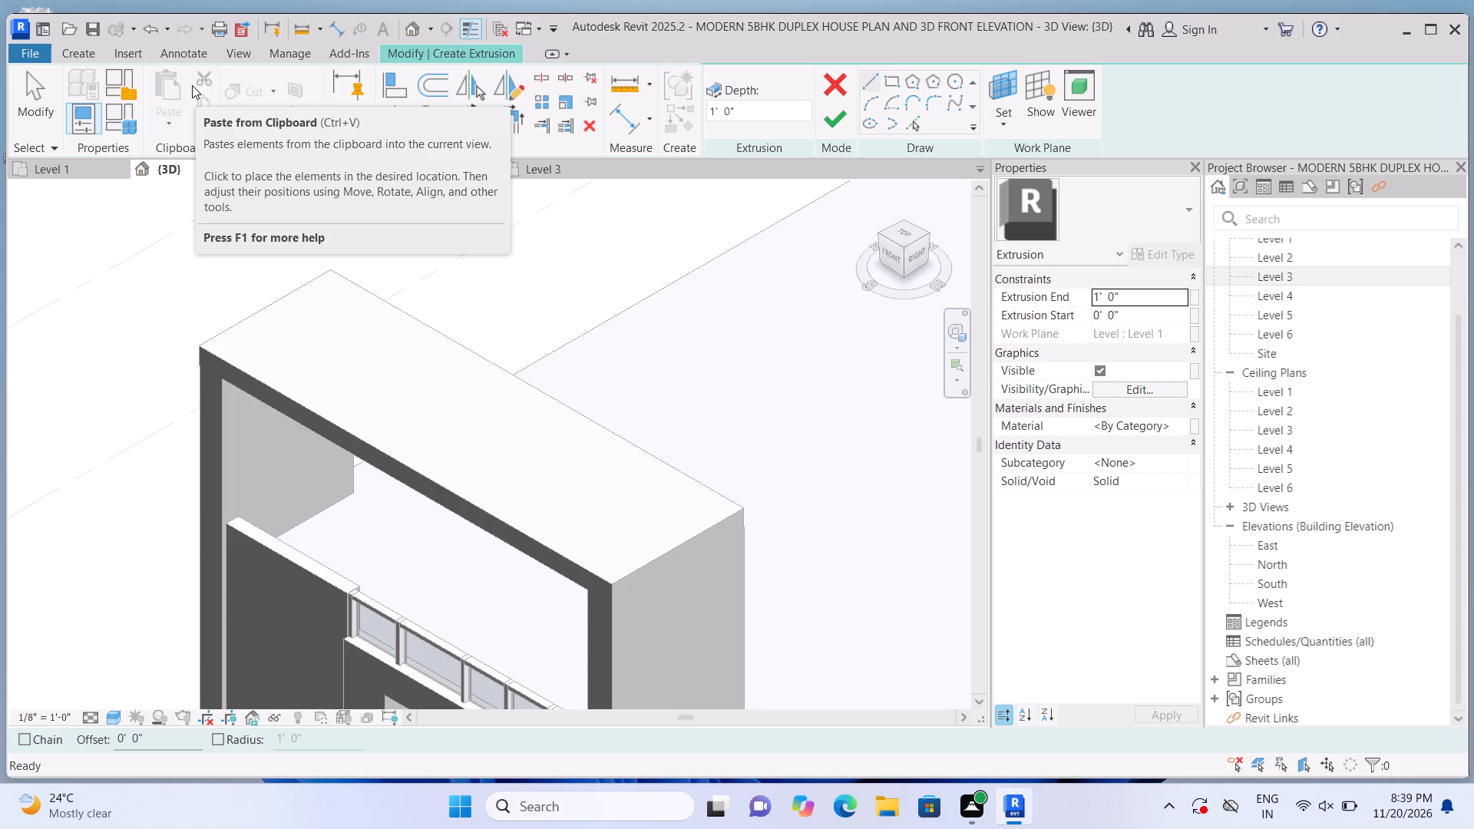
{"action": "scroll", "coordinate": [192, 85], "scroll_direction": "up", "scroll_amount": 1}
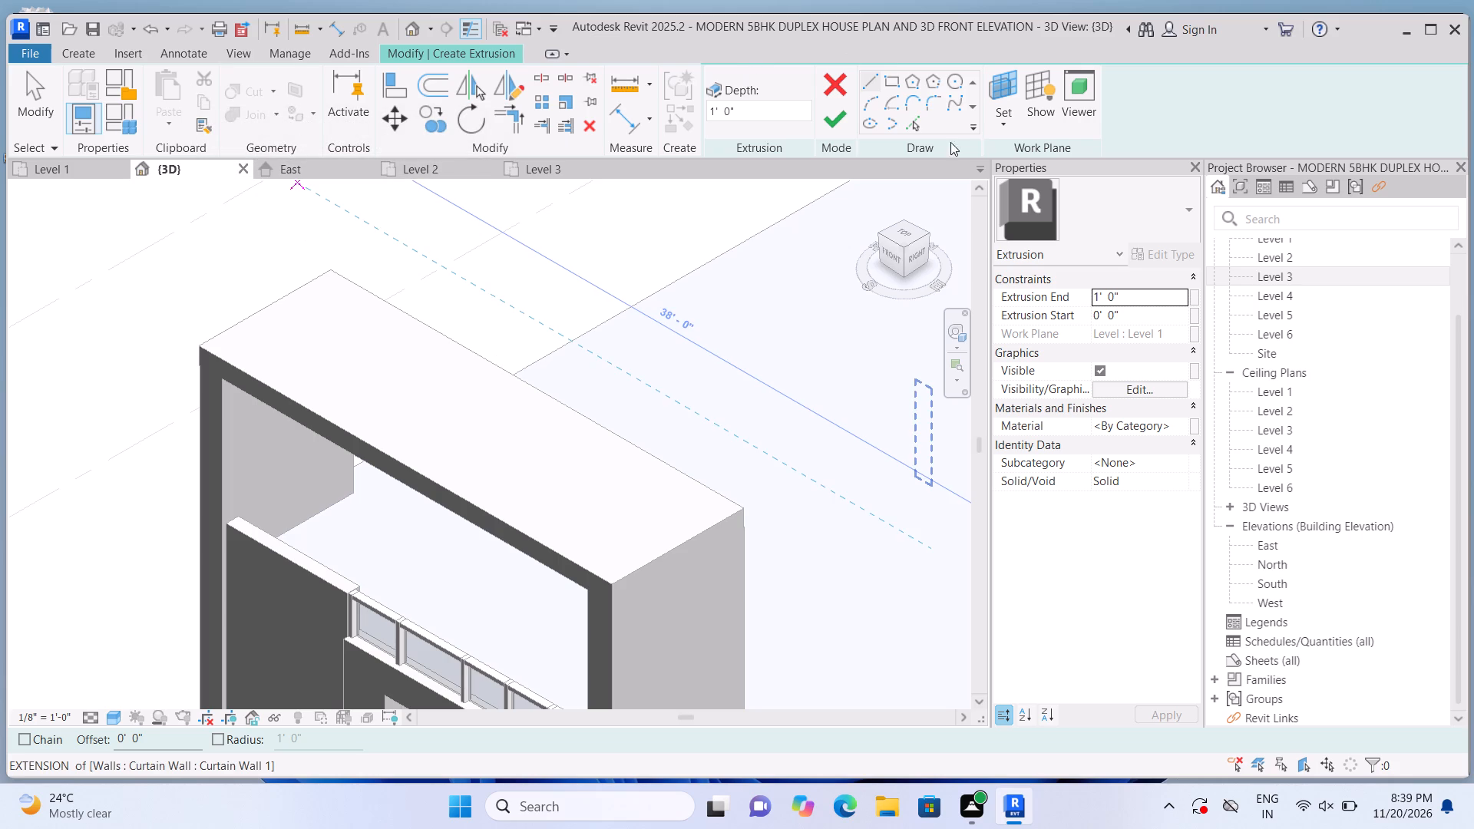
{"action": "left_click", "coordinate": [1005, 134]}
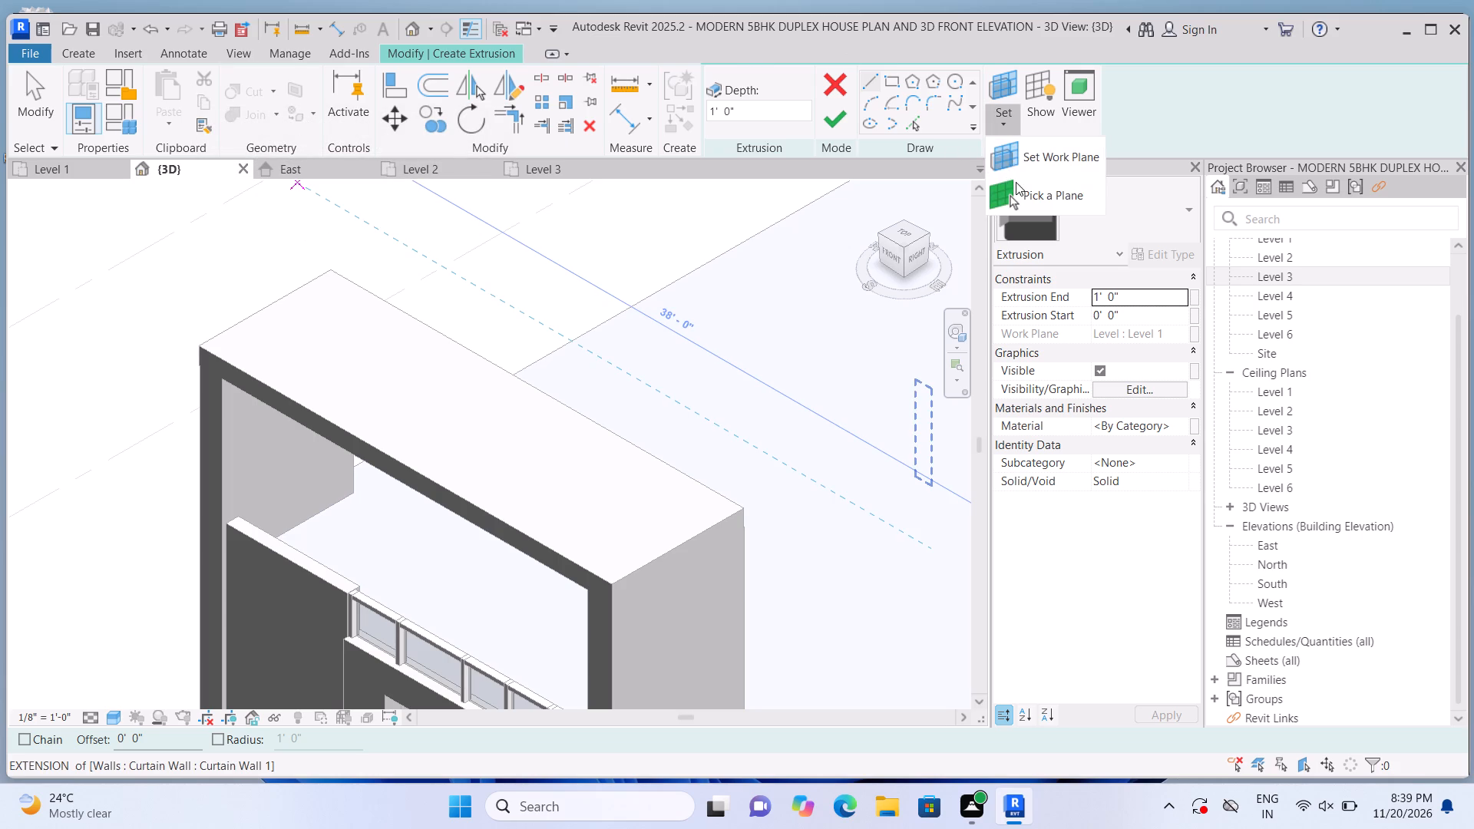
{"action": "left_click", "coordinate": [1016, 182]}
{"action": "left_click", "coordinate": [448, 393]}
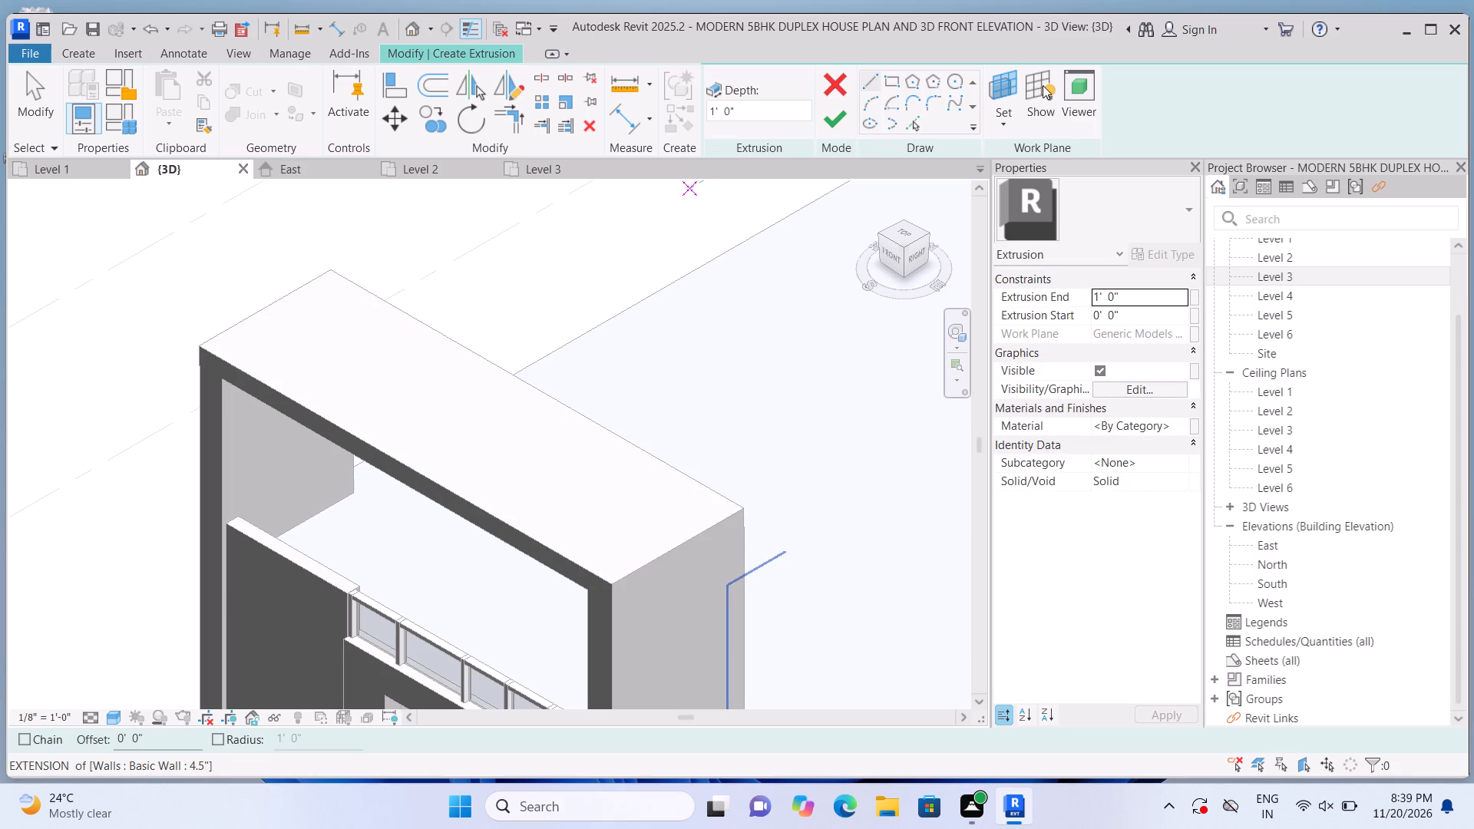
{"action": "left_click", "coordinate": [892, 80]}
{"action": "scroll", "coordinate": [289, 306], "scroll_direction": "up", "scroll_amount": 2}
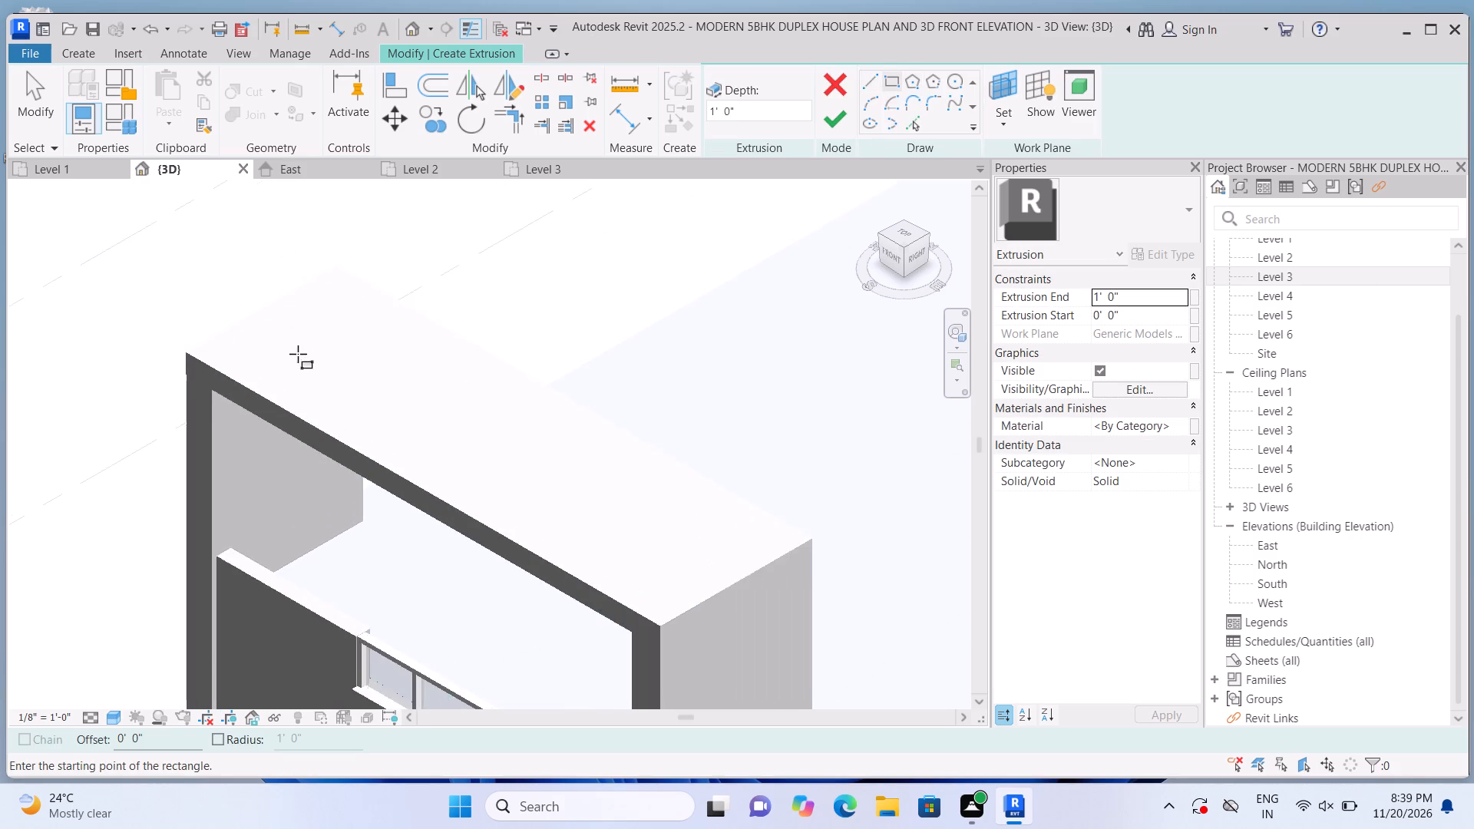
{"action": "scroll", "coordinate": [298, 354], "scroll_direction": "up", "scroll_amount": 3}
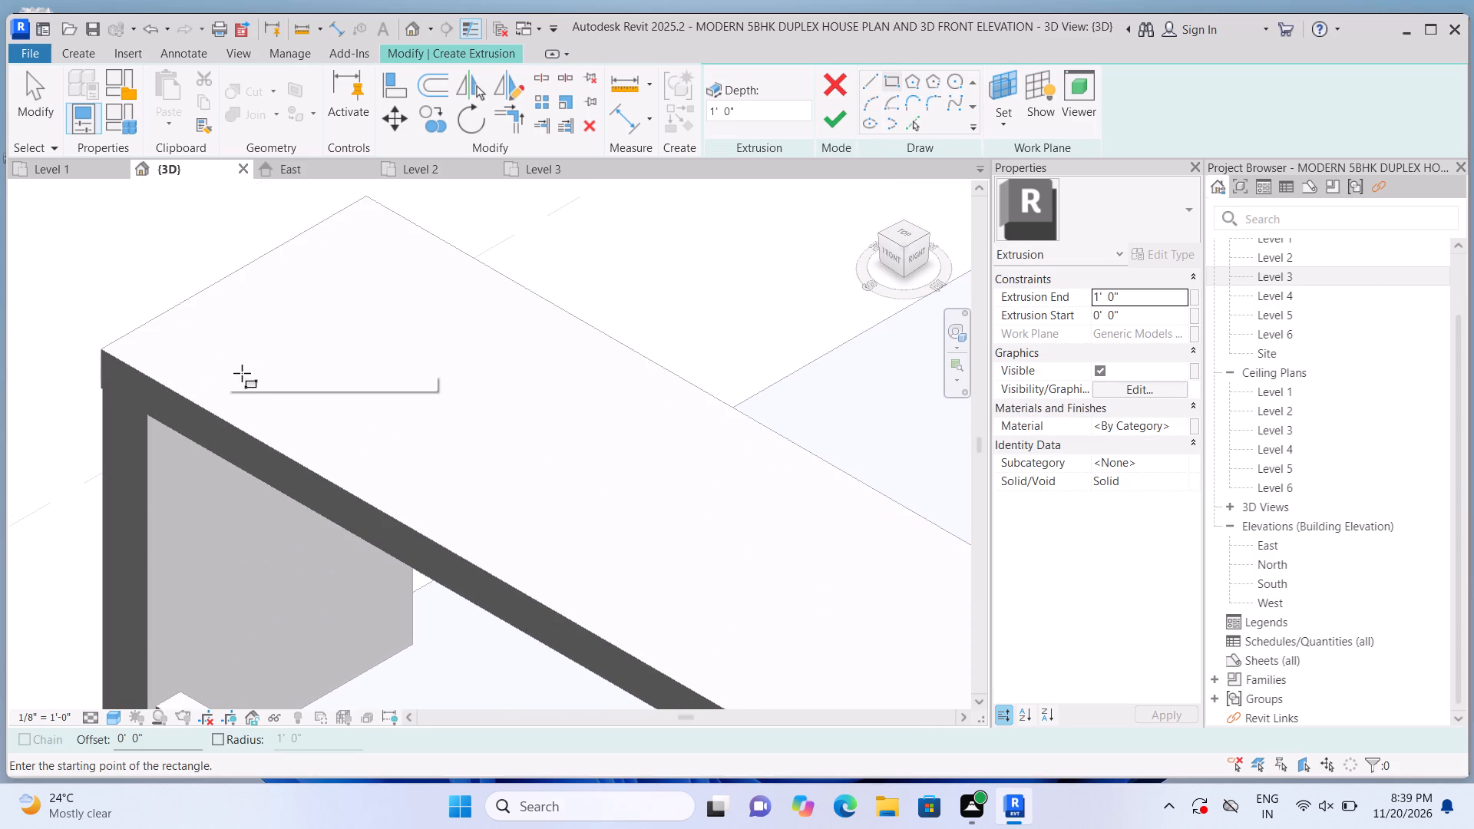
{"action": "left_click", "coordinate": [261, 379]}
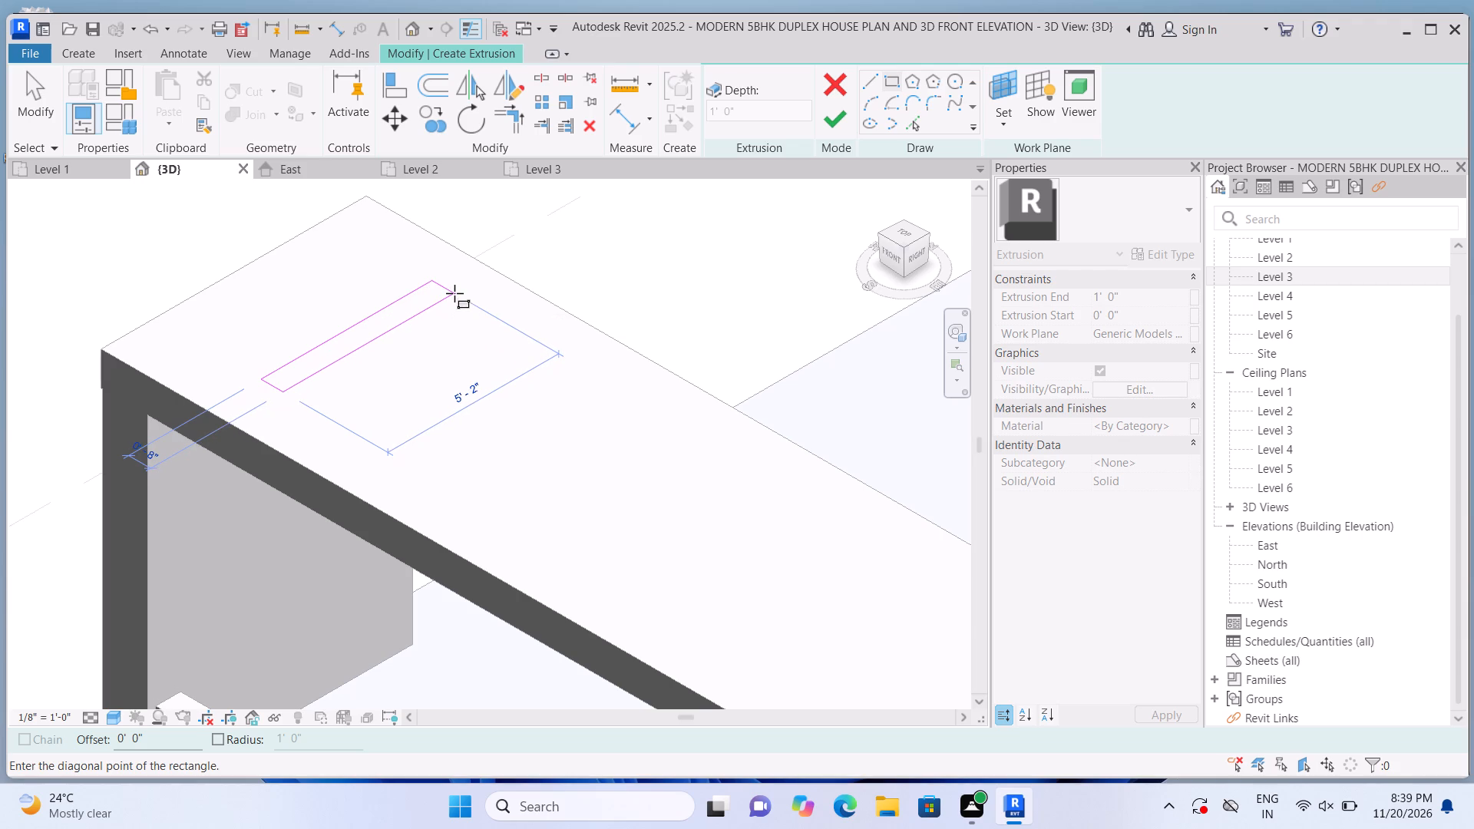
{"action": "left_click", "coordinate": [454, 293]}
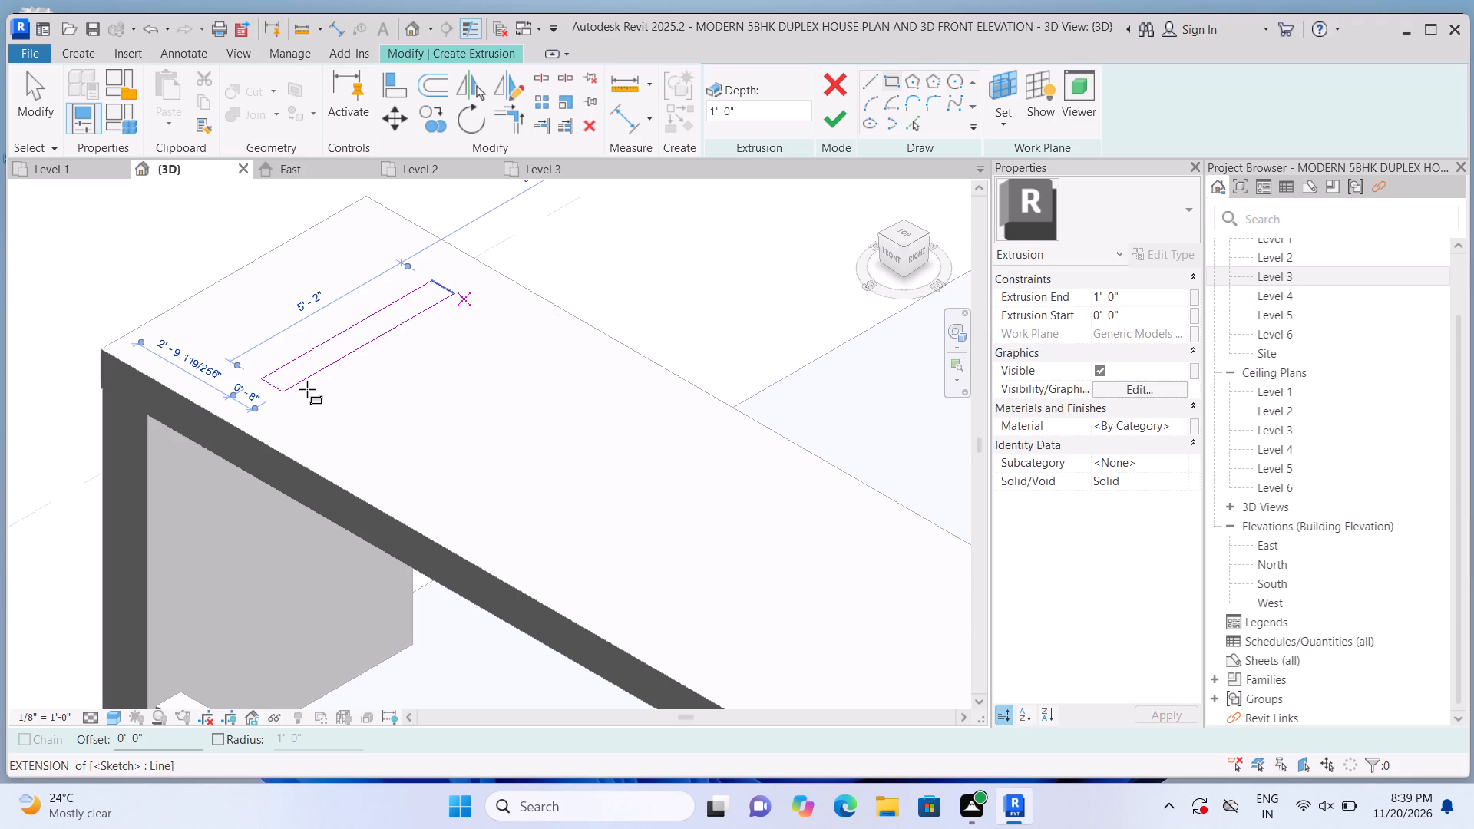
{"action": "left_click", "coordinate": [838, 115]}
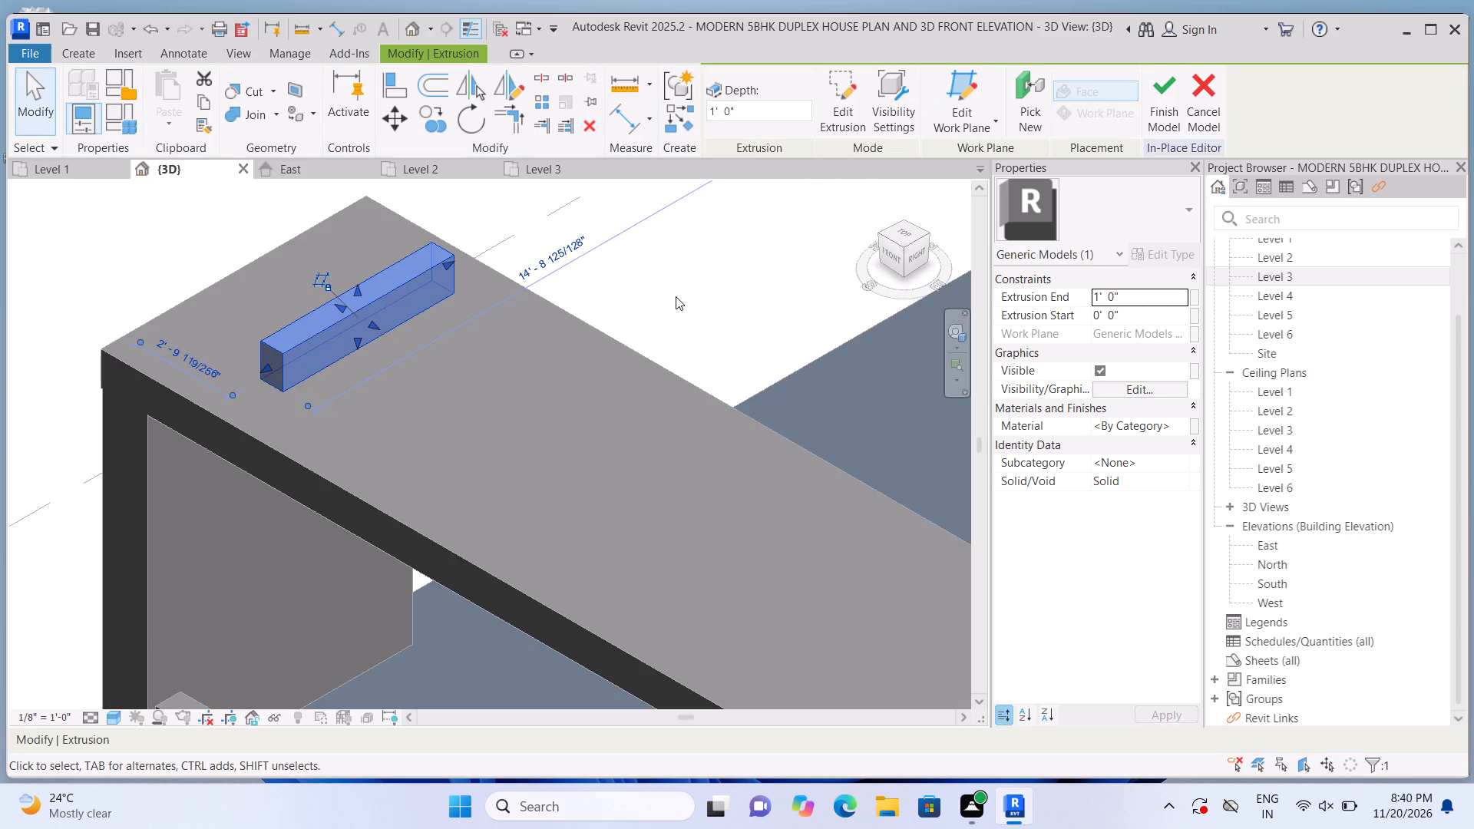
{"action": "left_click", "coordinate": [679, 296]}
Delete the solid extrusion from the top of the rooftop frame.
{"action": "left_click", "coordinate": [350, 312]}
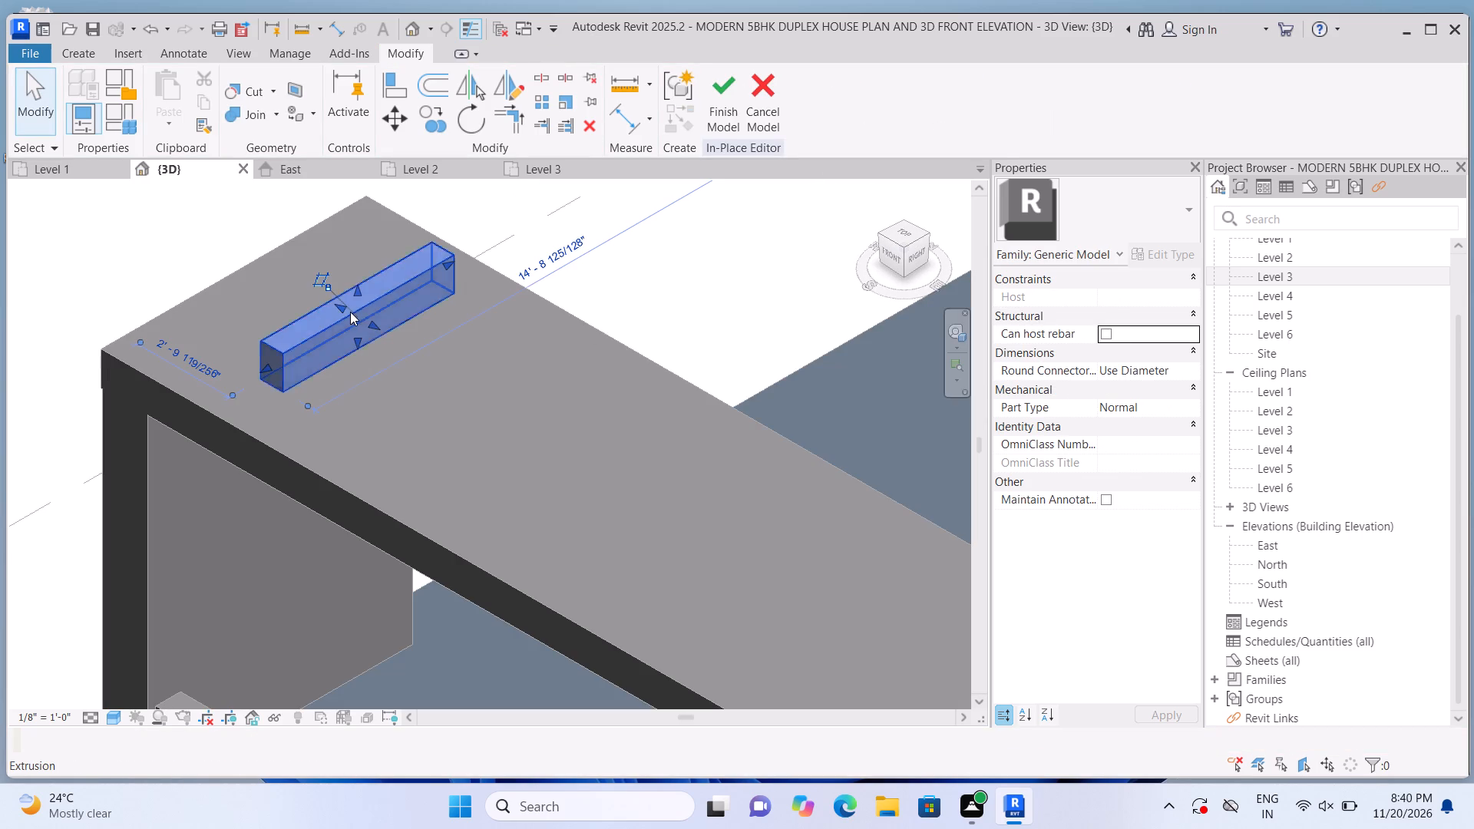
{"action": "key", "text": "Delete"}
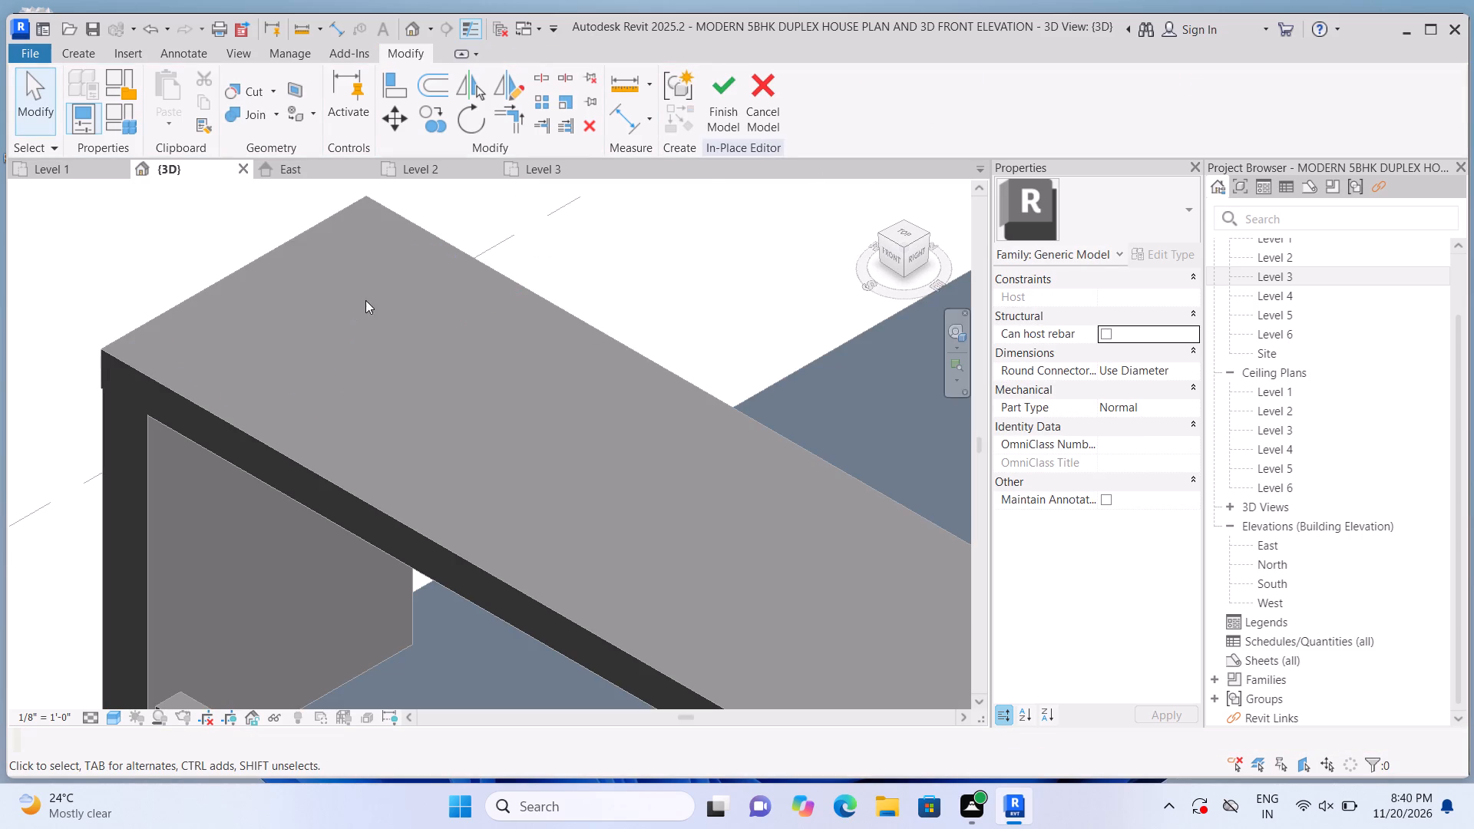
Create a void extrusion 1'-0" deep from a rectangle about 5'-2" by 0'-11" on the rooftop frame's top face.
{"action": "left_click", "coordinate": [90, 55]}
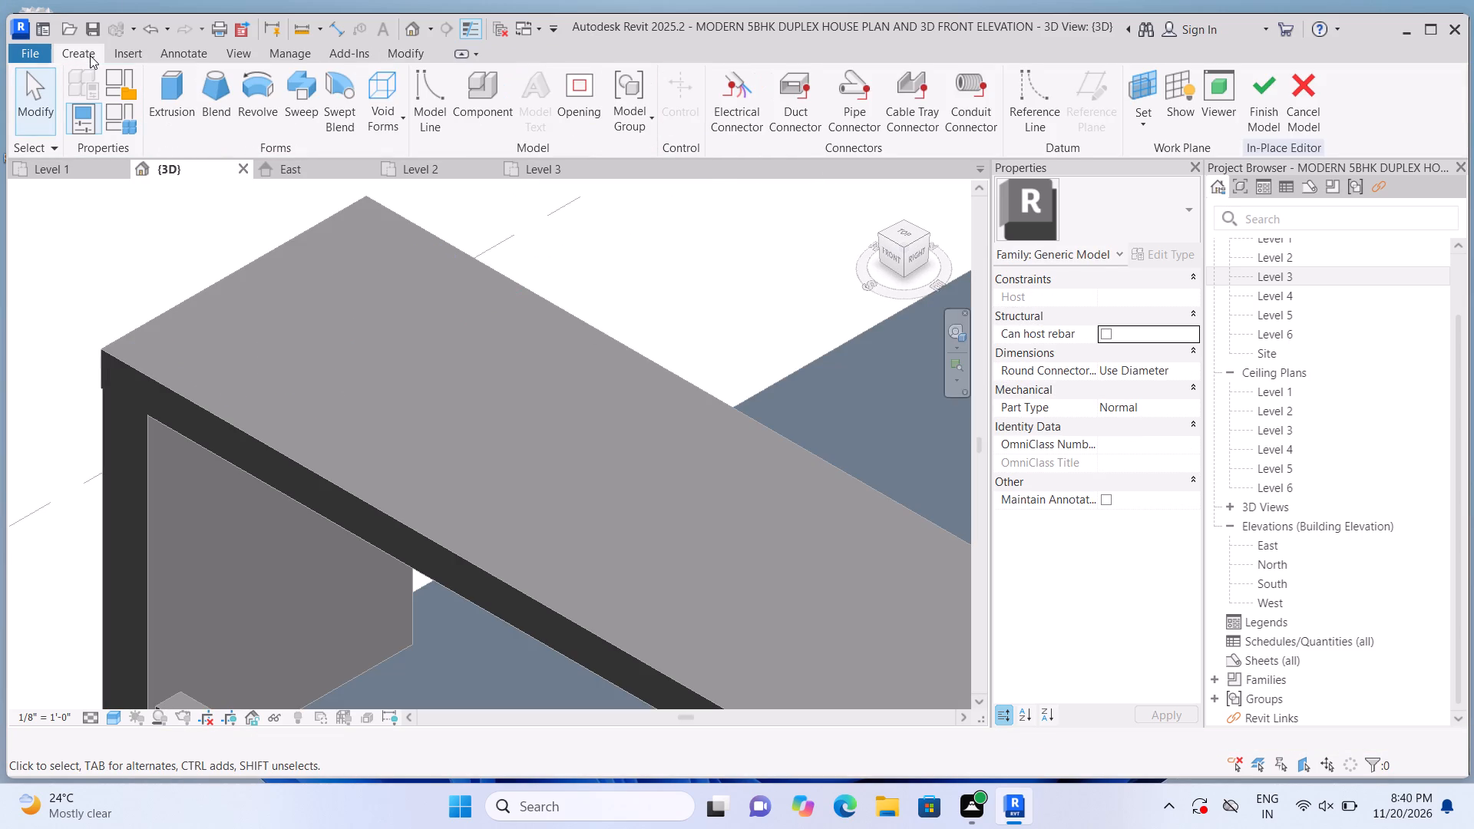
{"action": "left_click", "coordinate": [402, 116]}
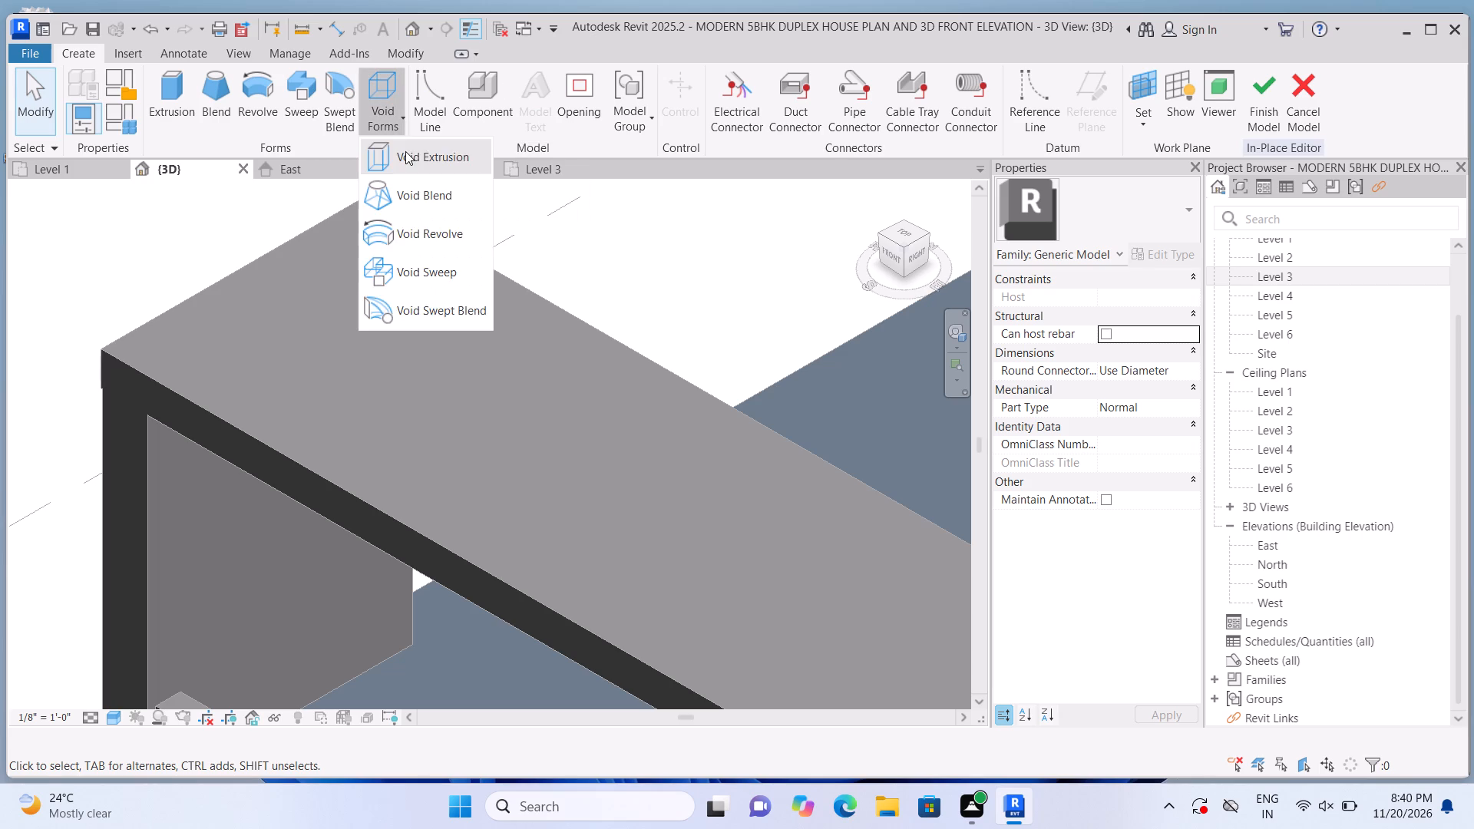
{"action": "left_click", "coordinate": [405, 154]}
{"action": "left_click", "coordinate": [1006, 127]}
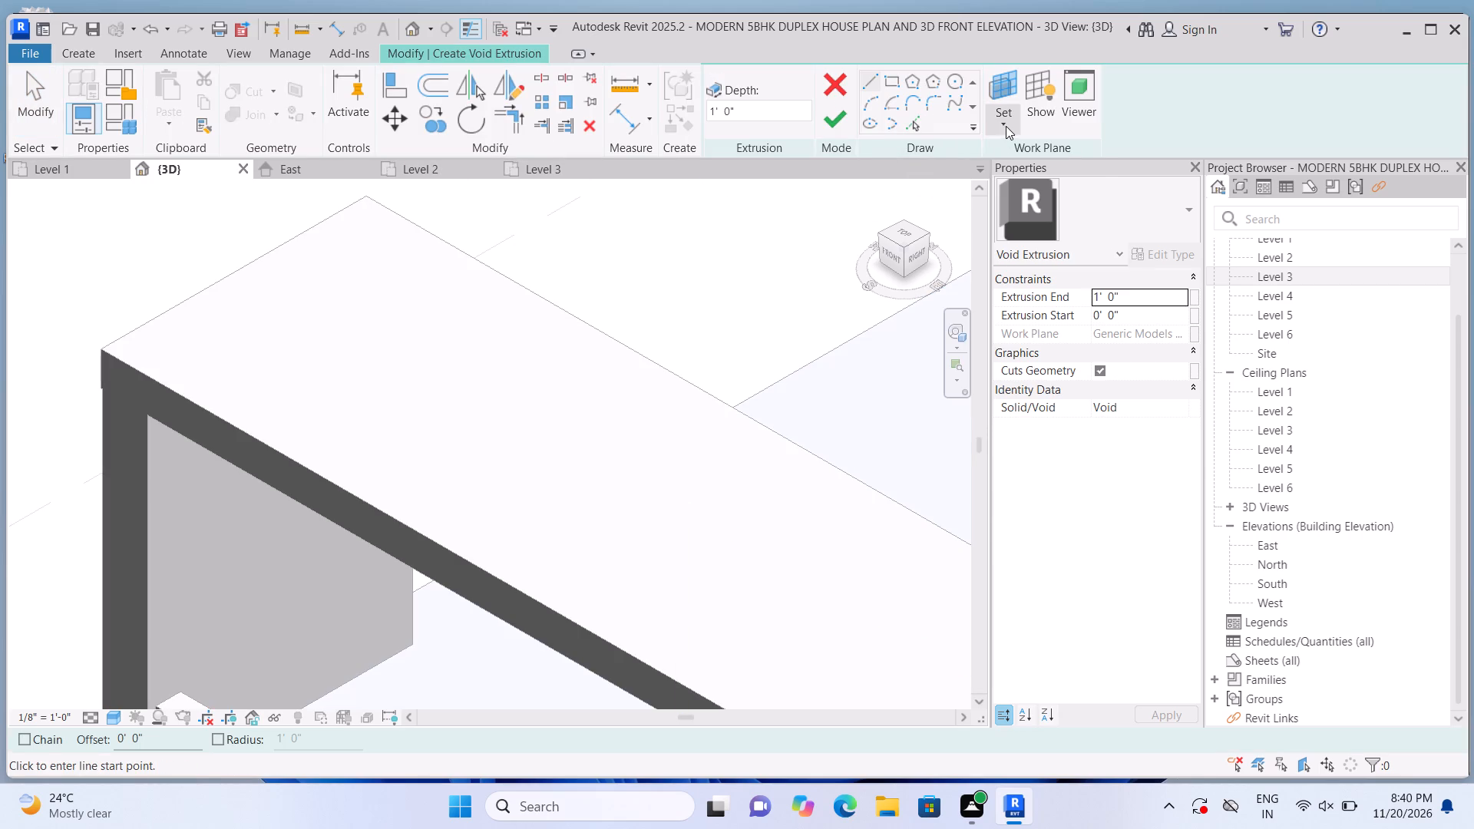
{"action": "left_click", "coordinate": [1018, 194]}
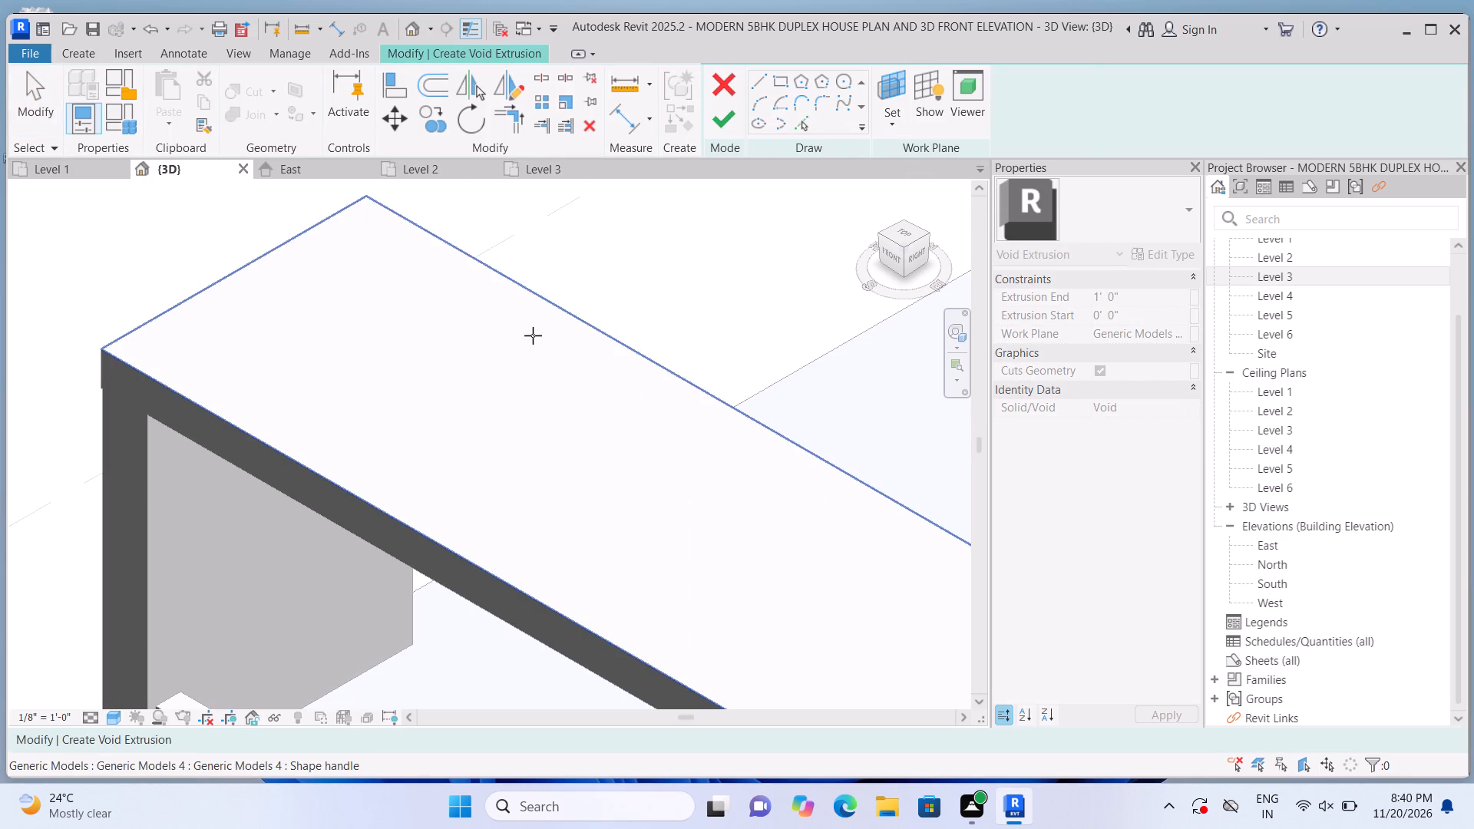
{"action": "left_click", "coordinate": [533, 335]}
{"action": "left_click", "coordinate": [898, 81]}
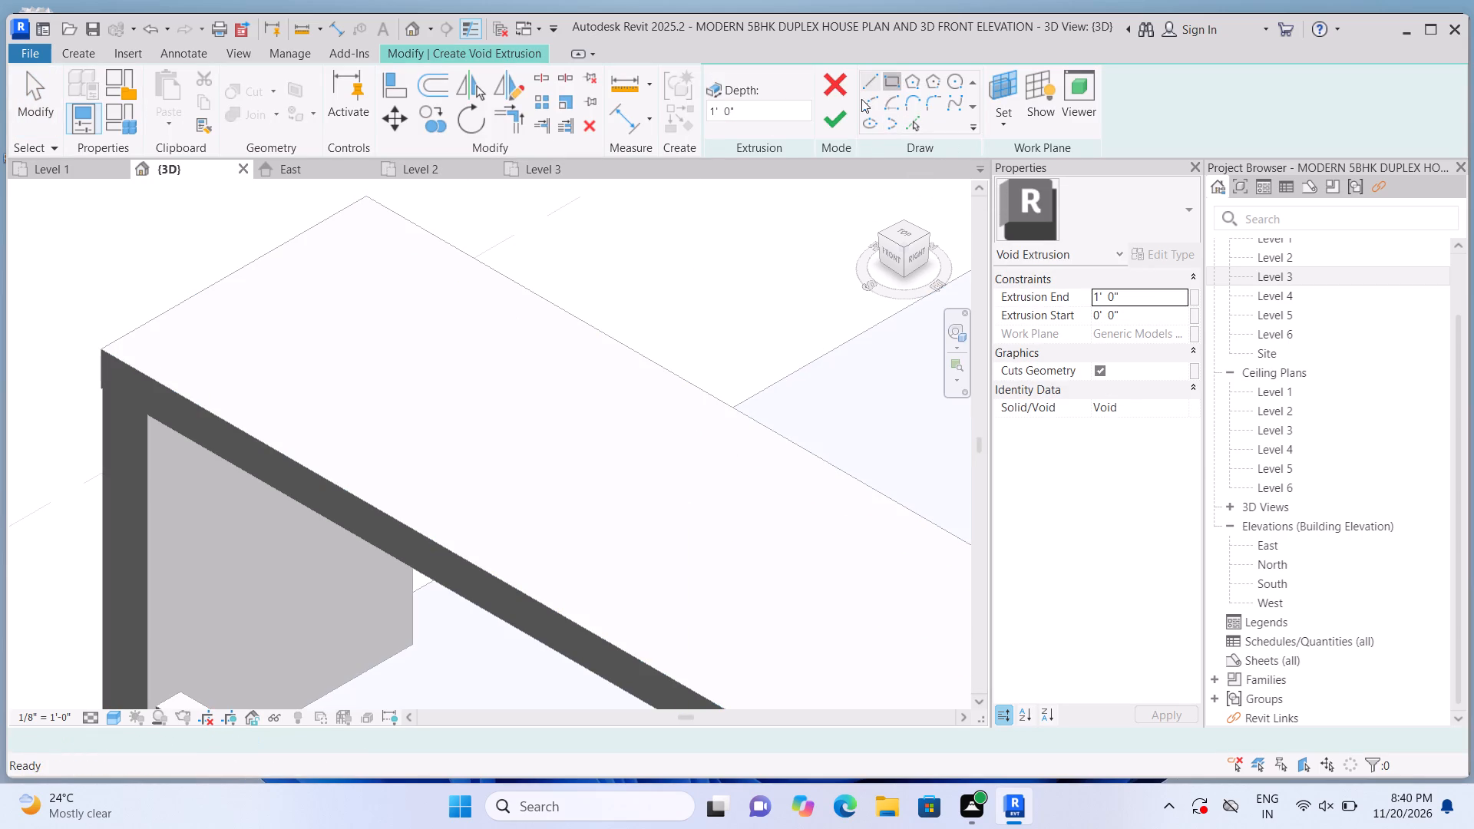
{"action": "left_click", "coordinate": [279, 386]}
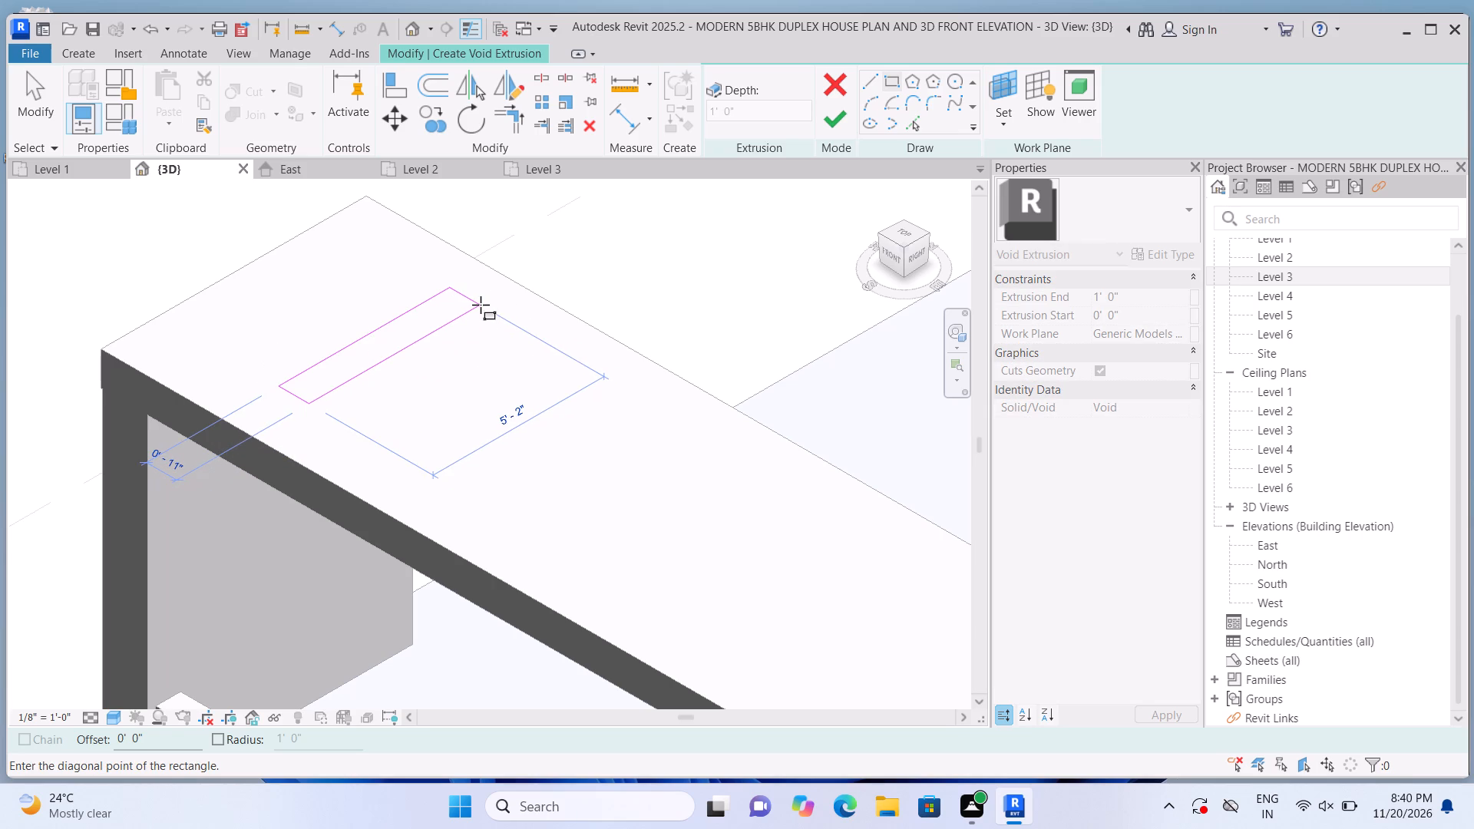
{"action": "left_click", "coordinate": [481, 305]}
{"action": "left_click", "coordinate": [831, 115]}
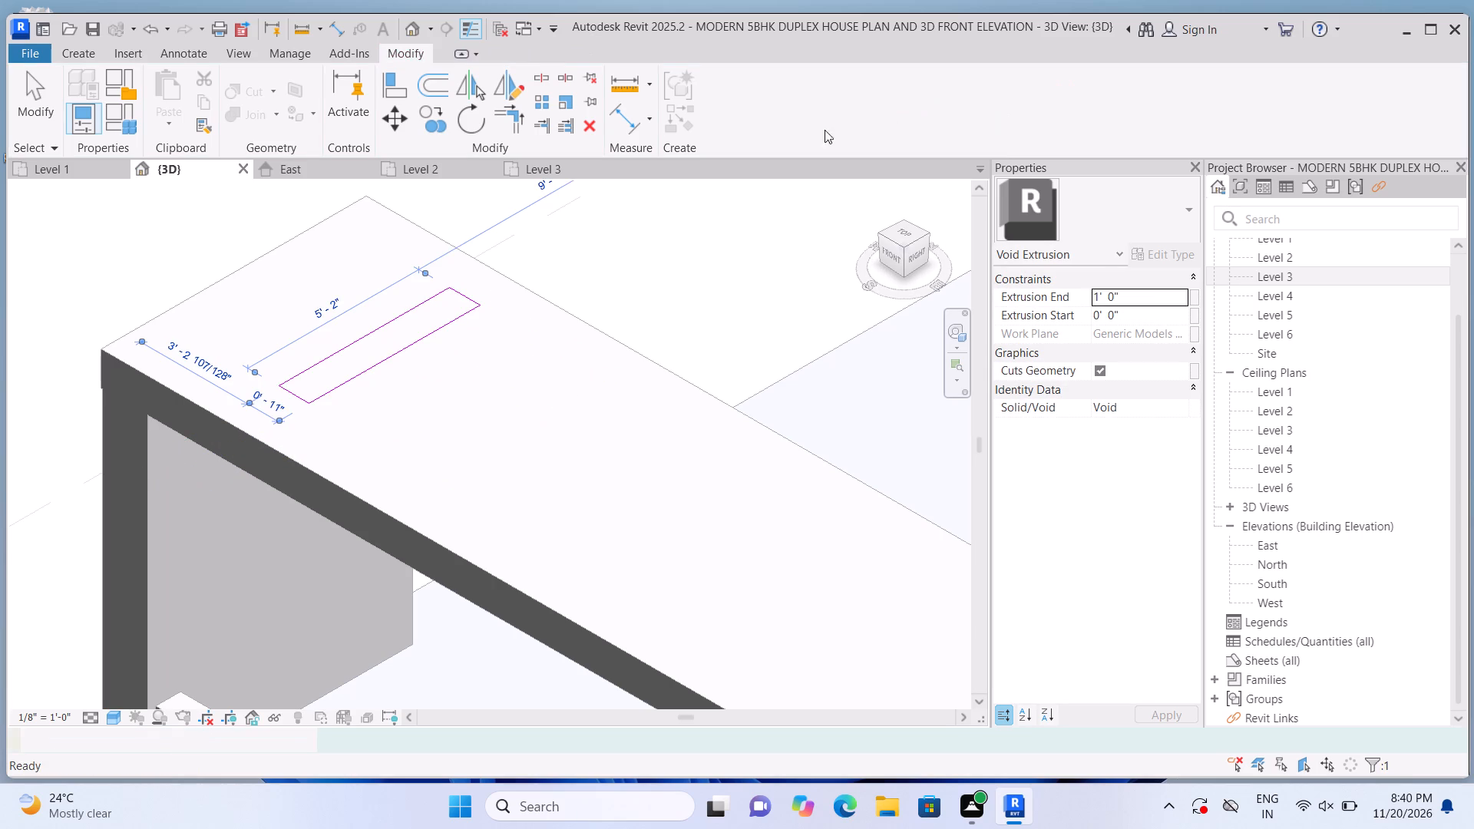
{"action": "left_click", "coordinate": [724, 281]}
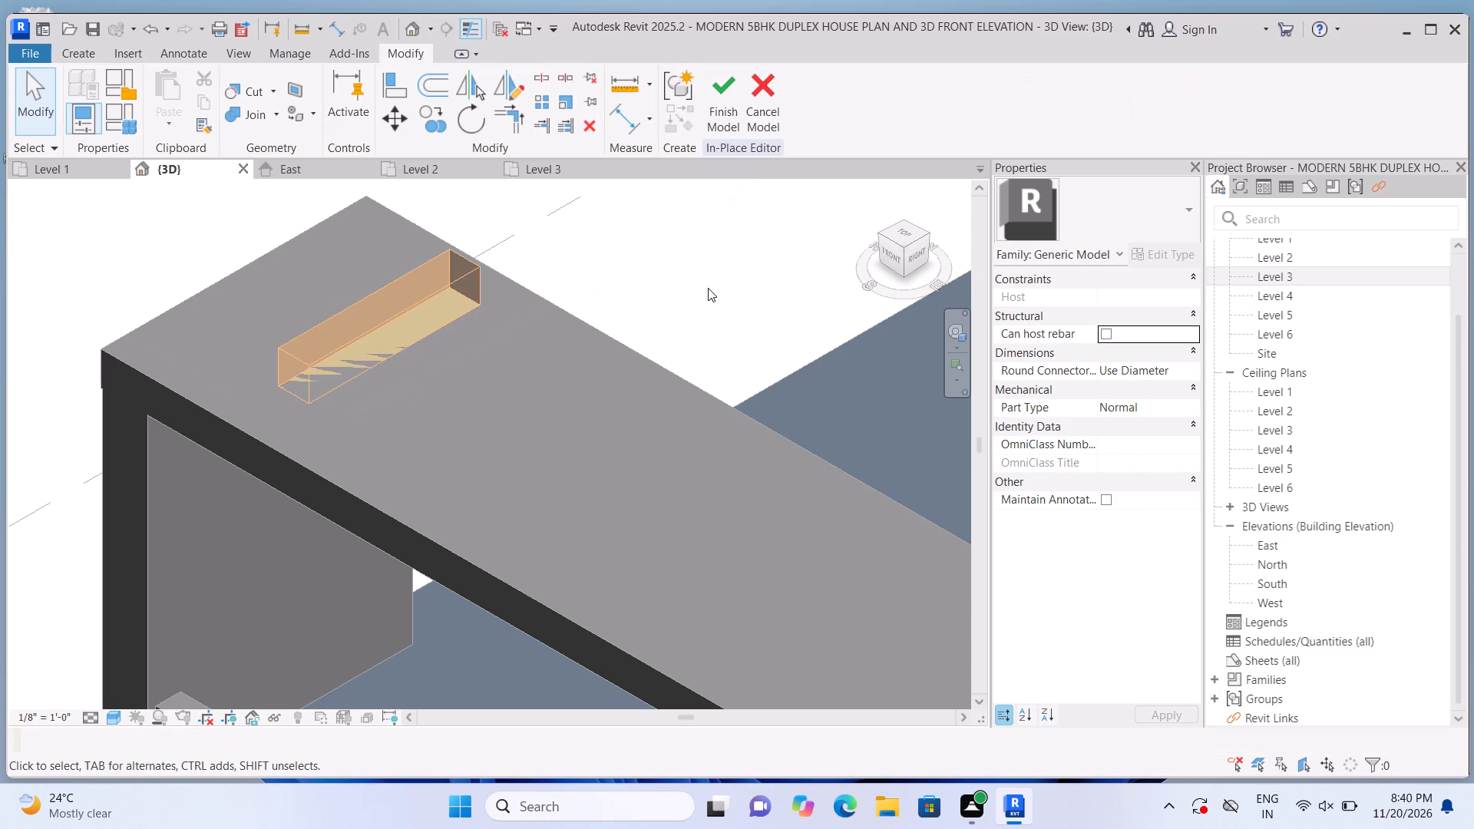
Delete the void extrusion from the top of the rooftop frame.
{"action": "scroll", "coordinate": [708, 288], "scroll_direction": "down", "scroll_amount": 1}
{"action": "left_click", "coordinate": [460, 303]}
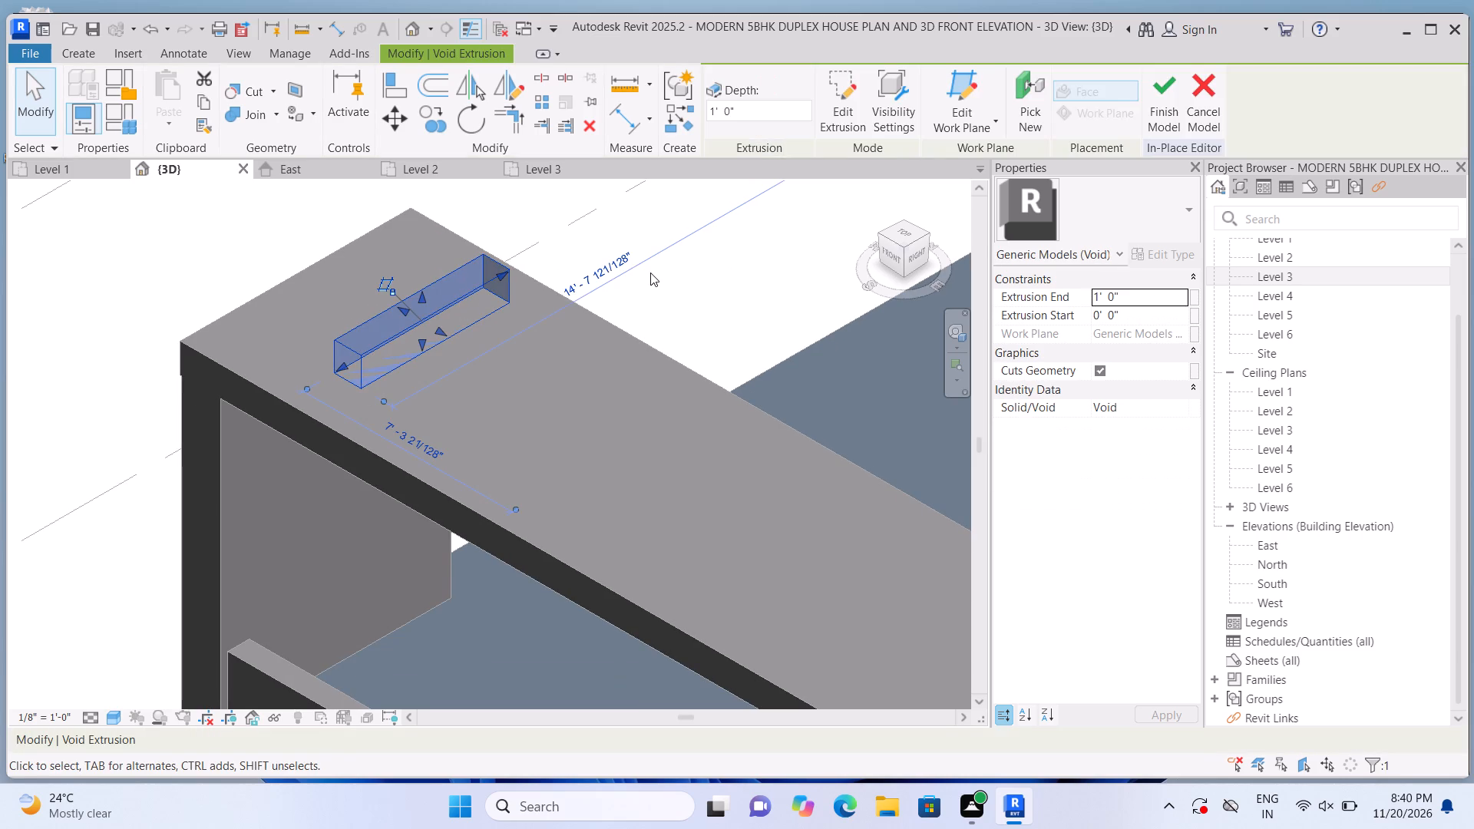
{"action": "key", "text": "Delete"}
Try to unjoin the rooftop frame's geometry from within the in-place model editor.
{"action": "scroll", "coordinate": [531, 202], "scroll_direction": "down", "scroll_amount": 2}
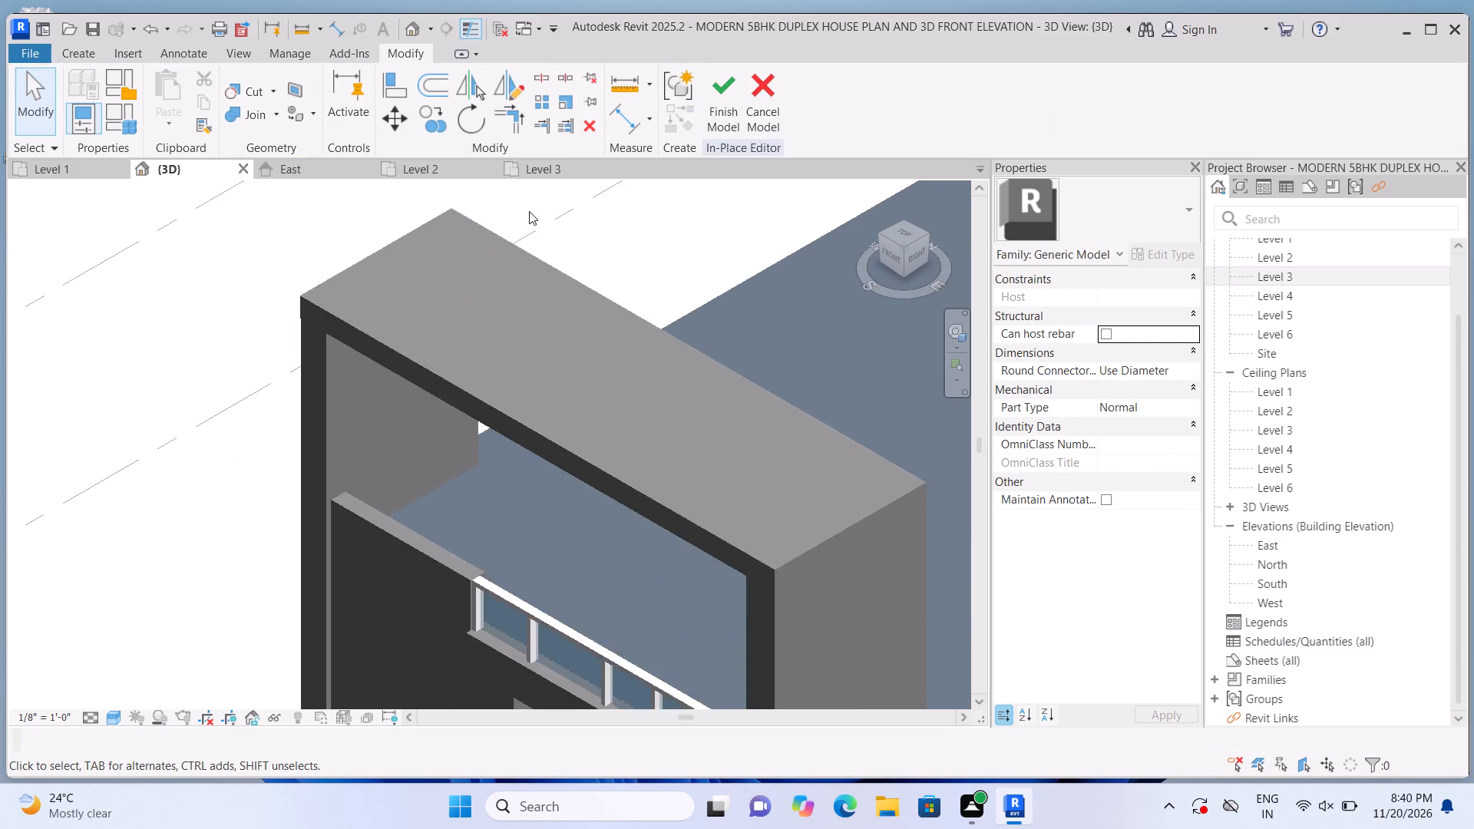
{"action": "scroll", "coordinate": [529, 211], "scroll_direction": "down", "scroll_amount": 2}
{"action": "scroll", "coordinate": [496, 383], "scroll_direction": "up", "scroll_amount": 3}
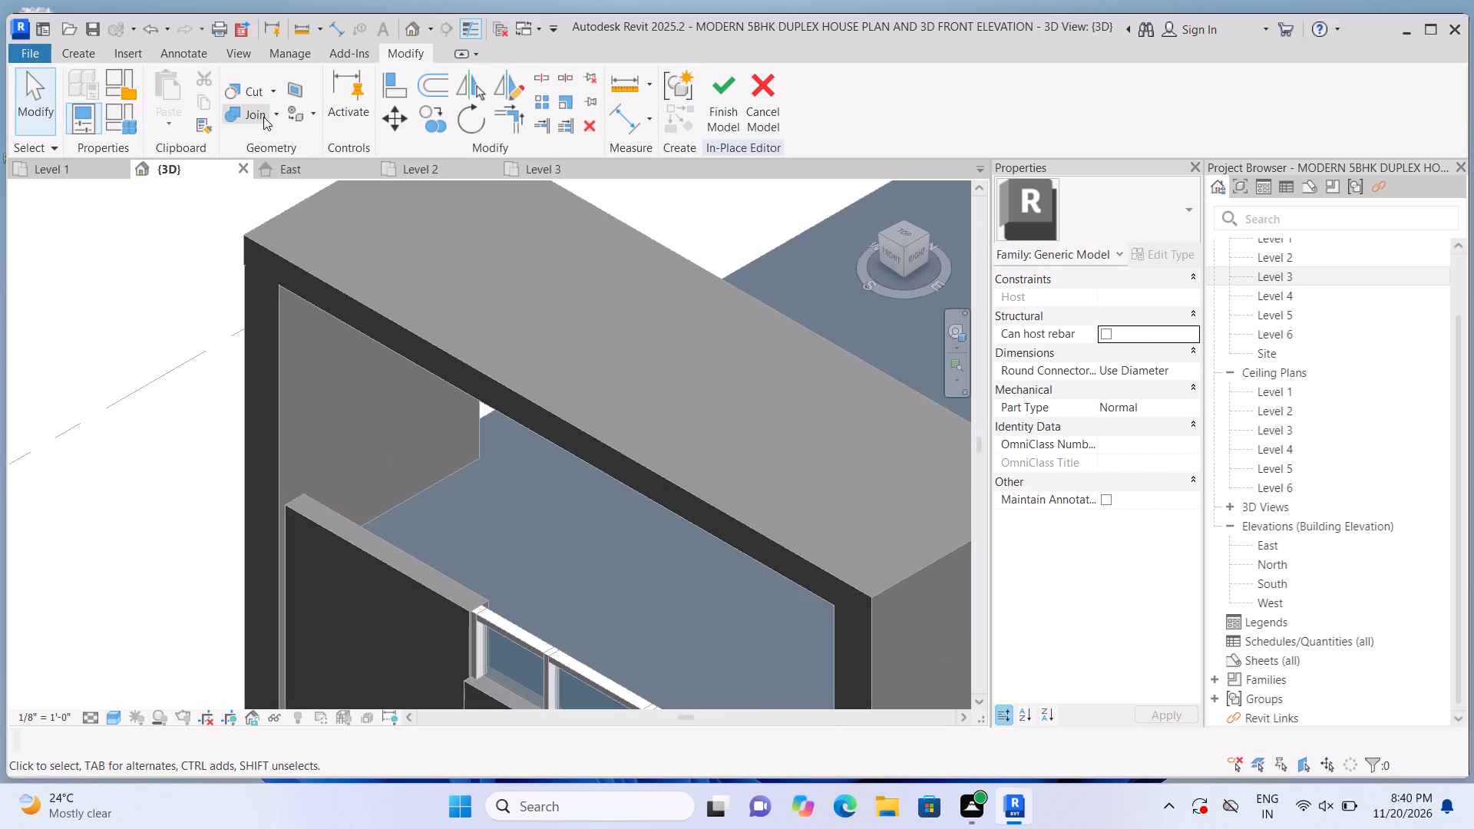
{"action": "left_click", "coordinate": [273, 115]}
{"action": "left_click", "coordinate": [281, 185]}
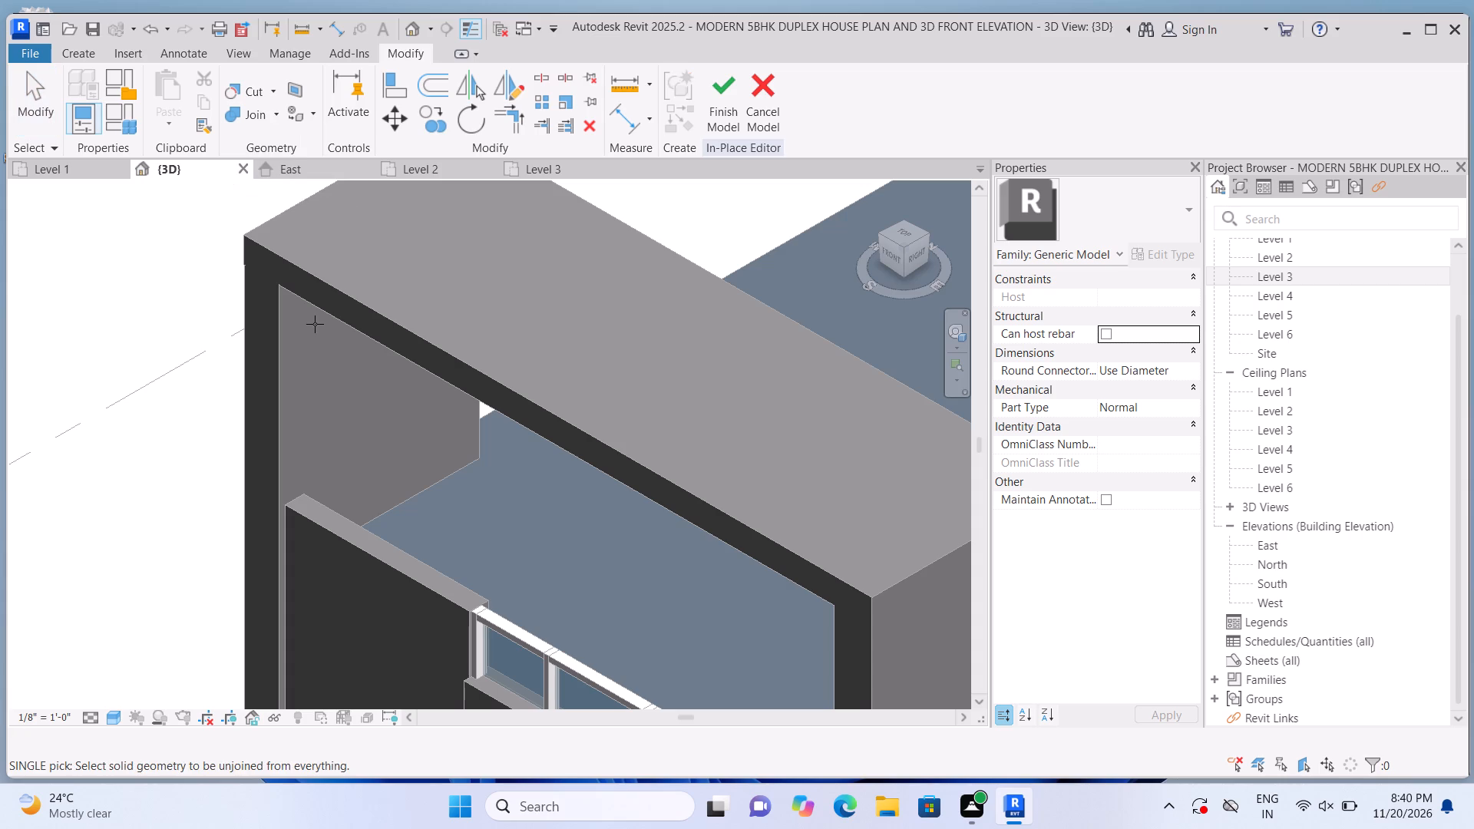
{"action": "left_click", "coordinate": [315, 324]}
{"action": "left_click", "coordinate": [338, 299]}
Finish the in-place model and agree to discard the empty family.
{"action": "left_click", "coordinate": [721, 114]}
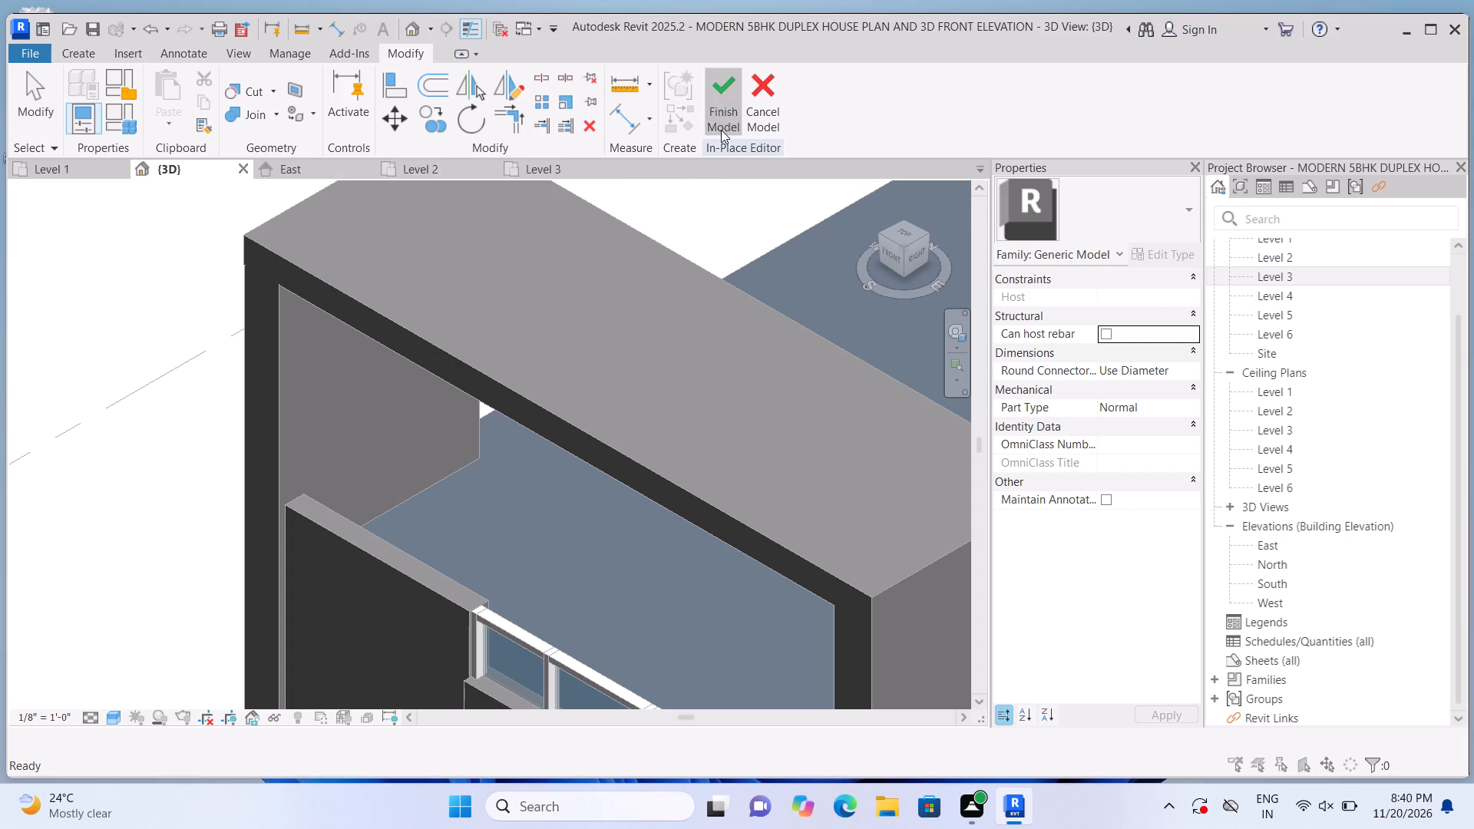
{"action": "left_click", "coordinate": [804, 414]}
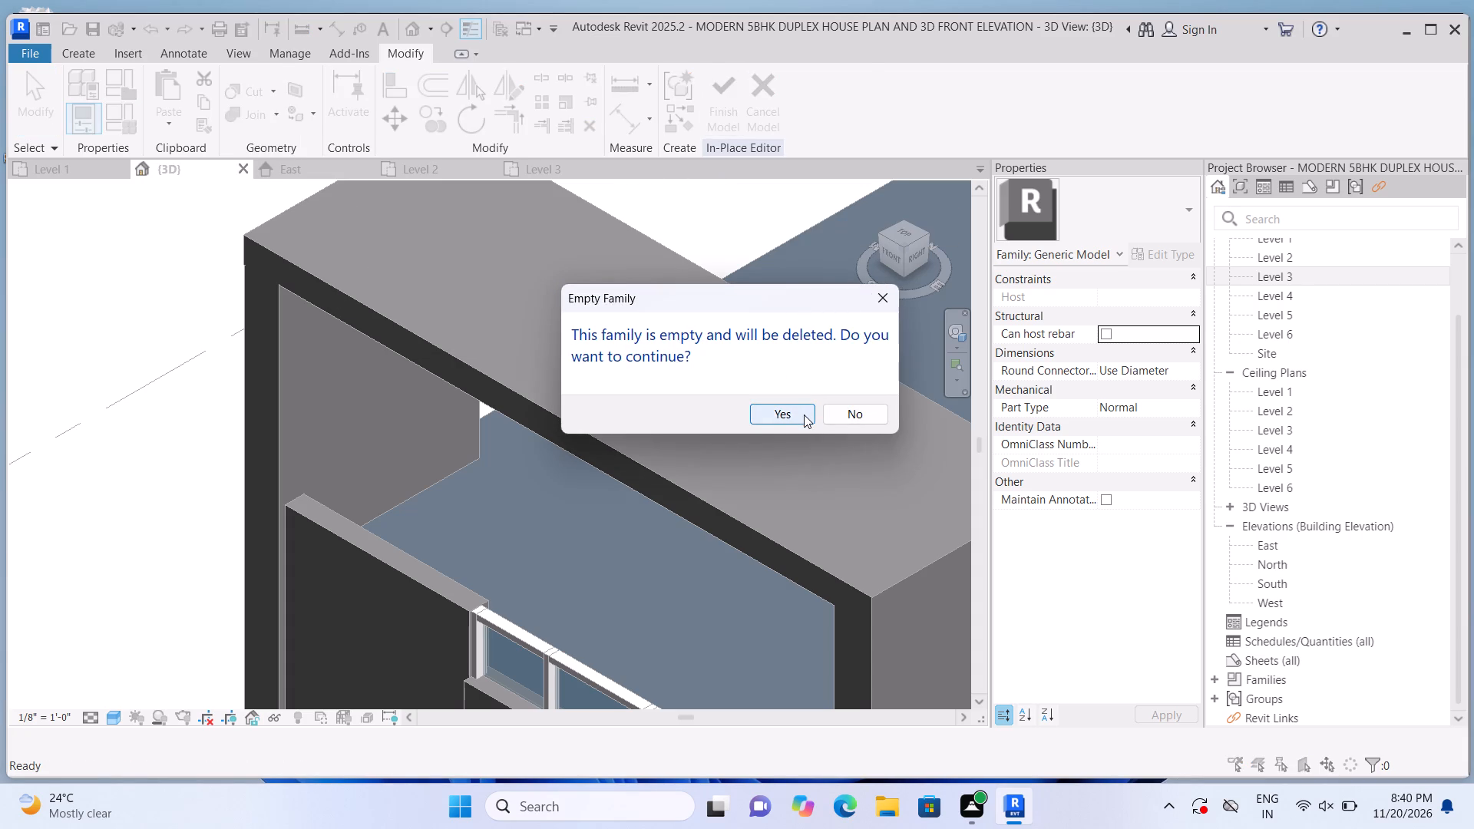
Unjoin the geometry of the rooftop frame's top beam and its adjoining corner post.
{"action": "scroll", "coordinate": [610, 325], "scroll_direction": "up", "scroll_amount": 2}
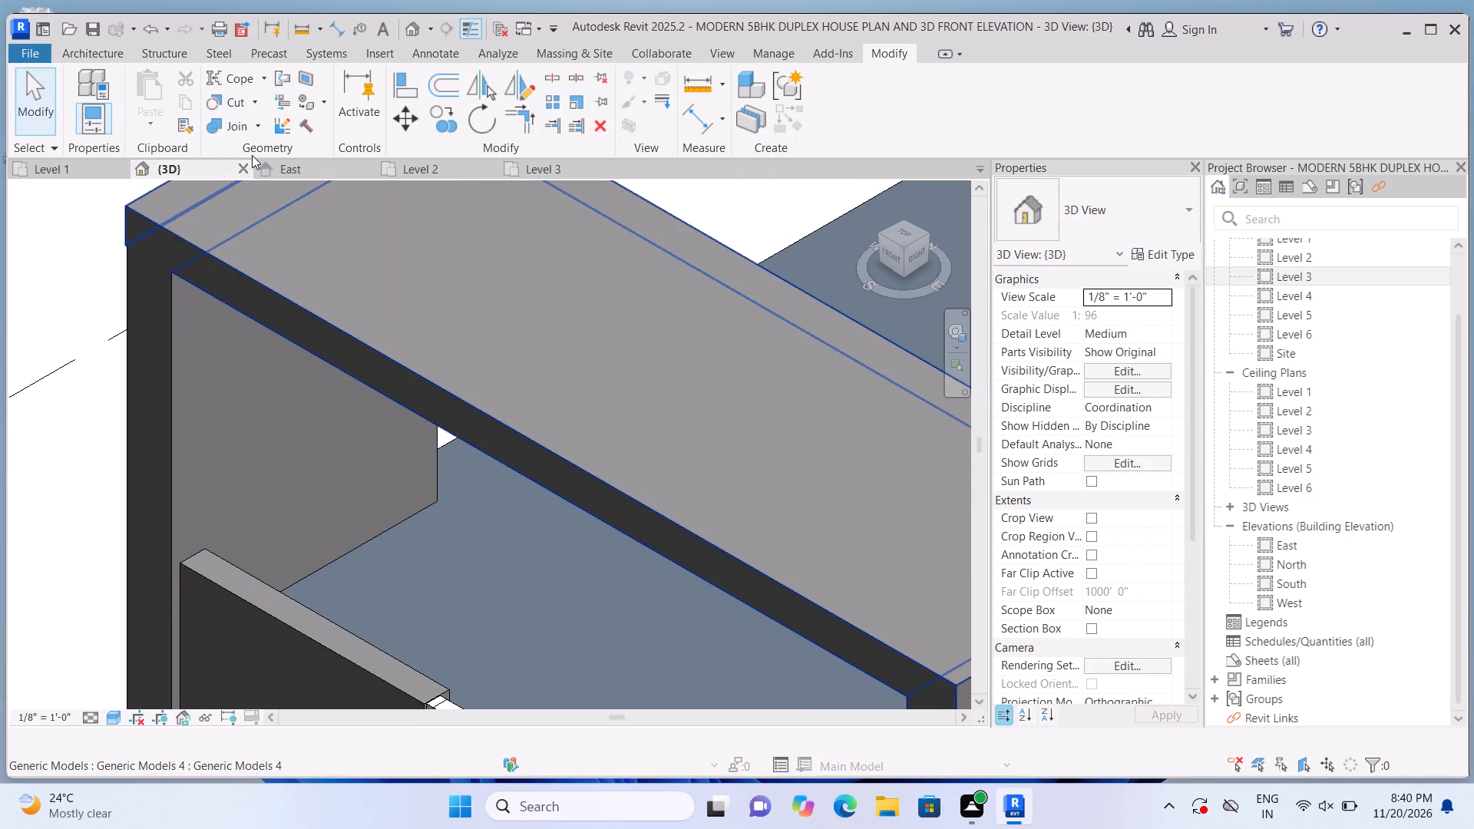
{"action": "left_click", "coordinate": [259, 127]}
{"action": "left_click", "coordinate": [267, 190]}
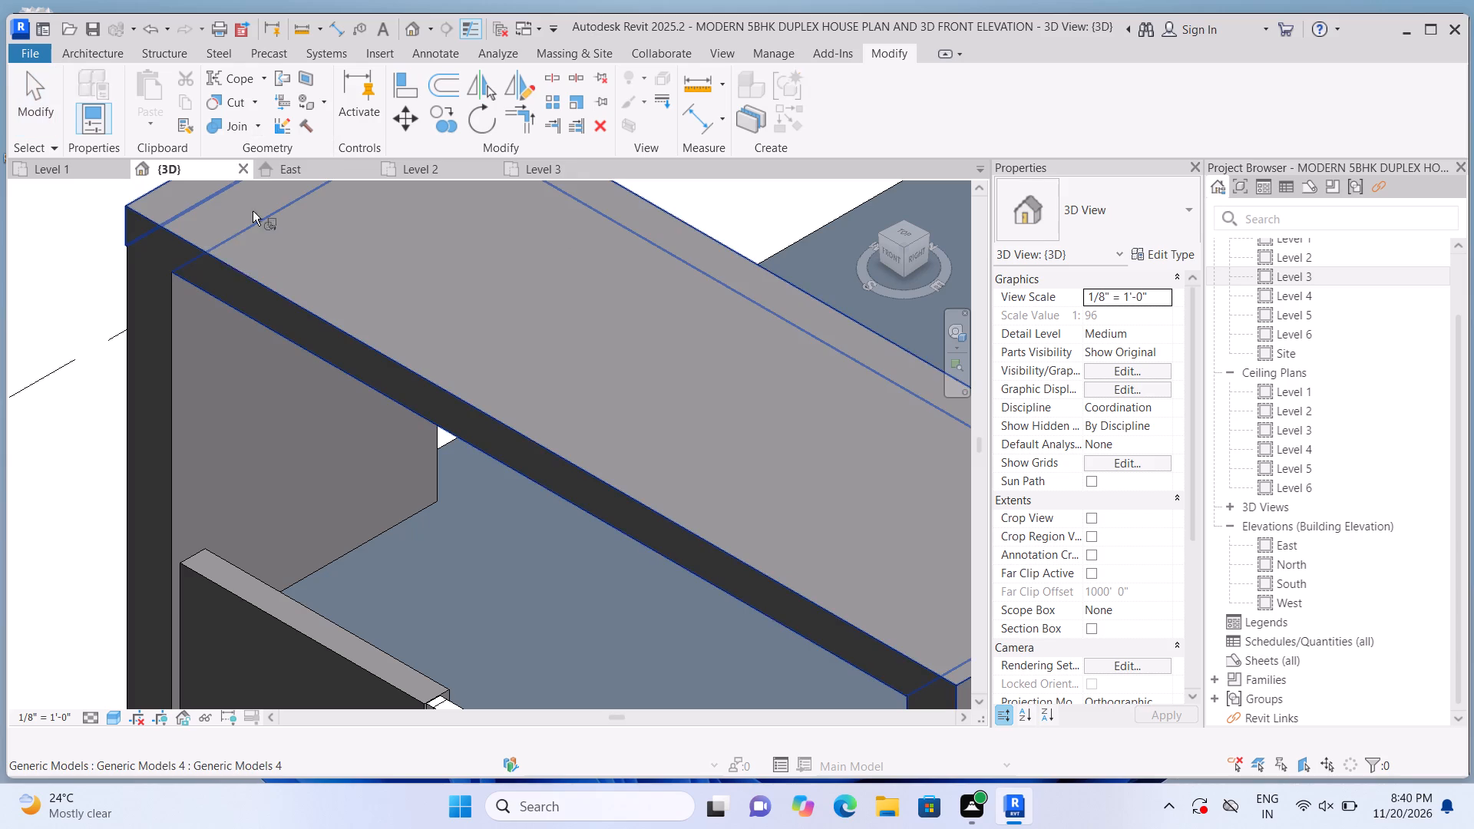
{"action": "left_click", "coordinate": [282, 345]}
{"action": "left_click", "coordinate": [146, 361]}
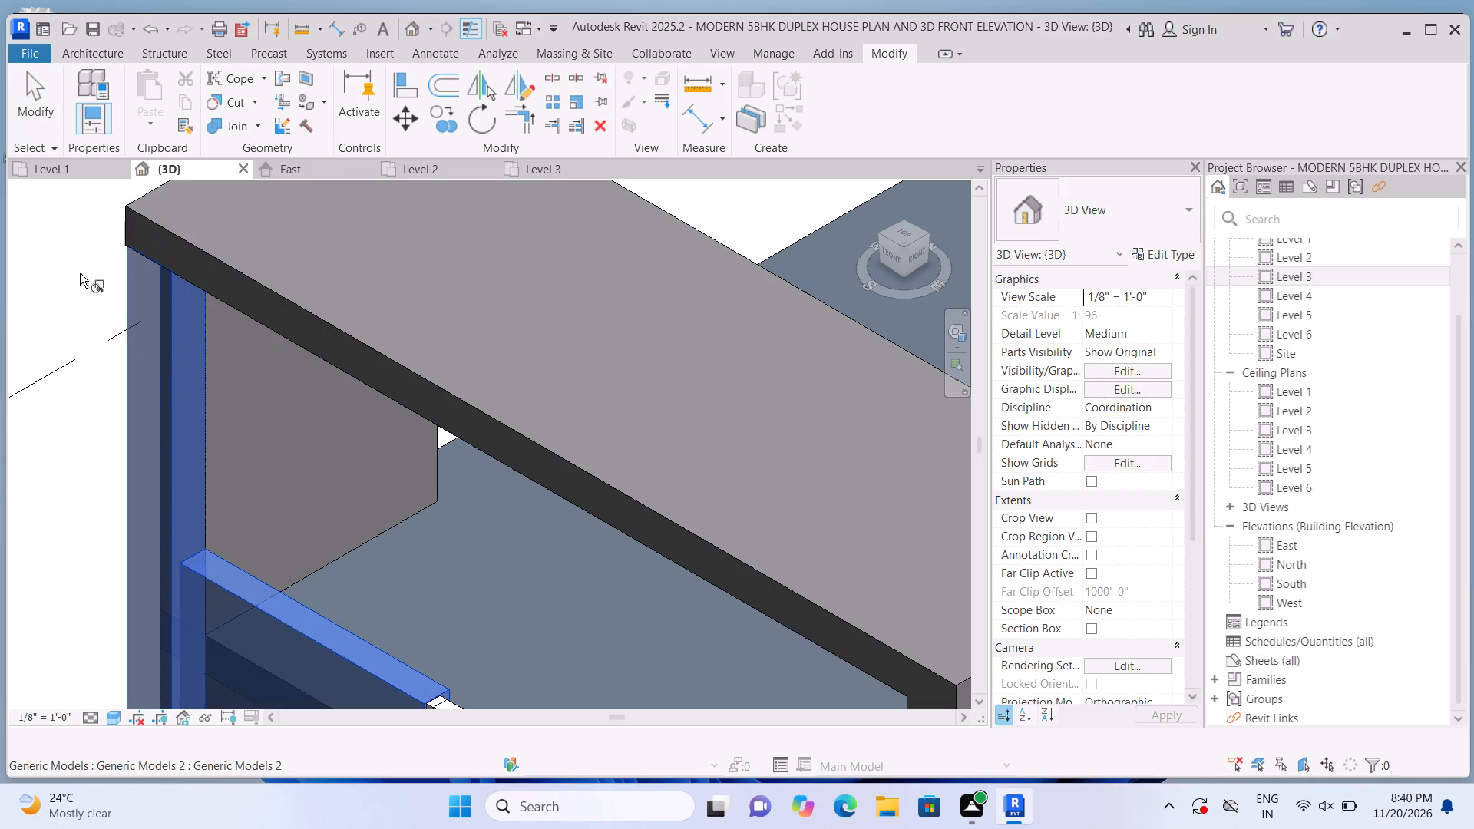
{"action": "left_click", "coordinate": [80, 269]}
{"action": "scroll", "coordinate": [127, 339], "scroll_direction": "down", "scroll_amount": 4}
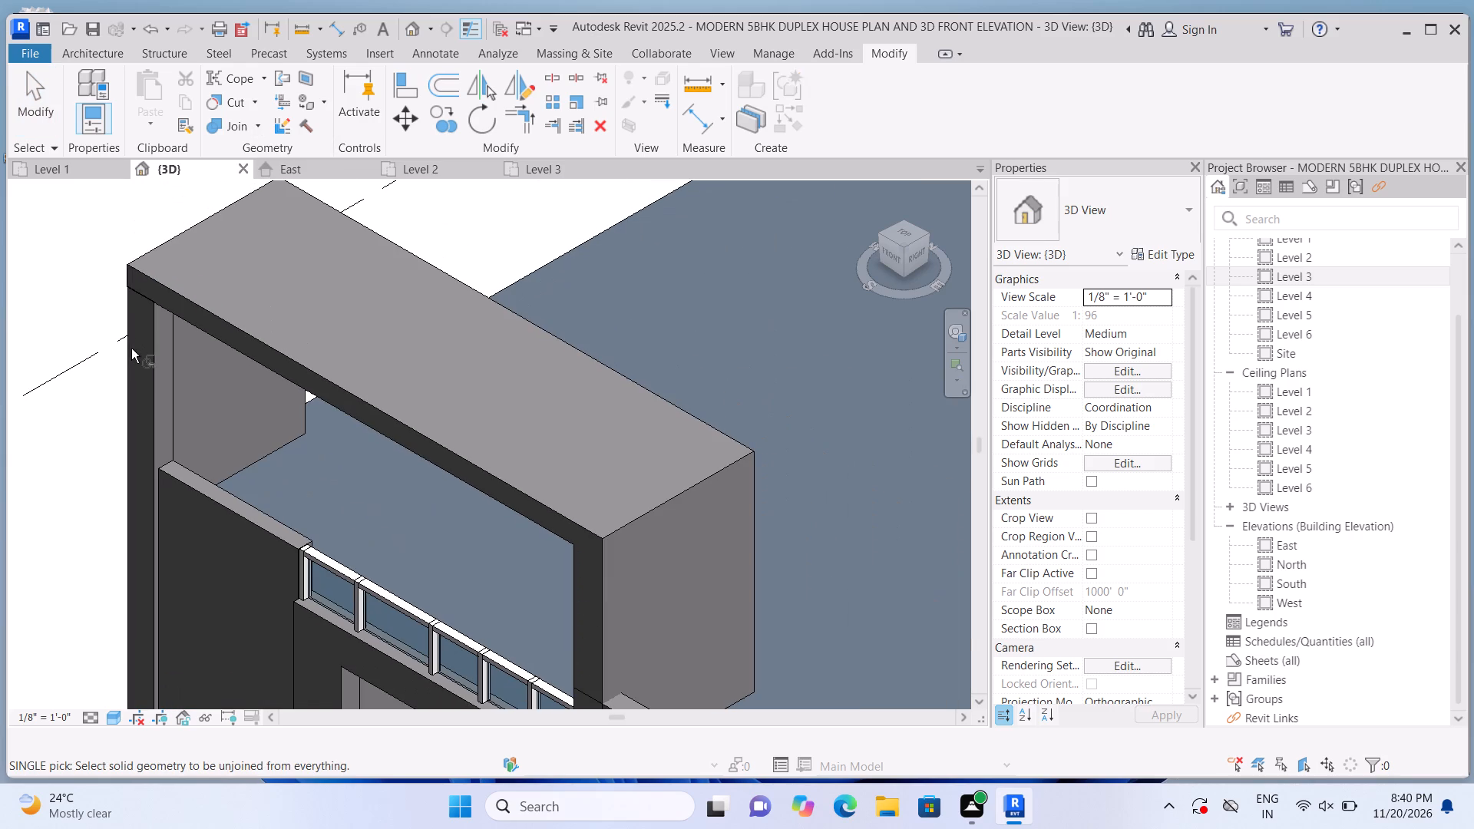
{"action": "key", "text": "Escape"}
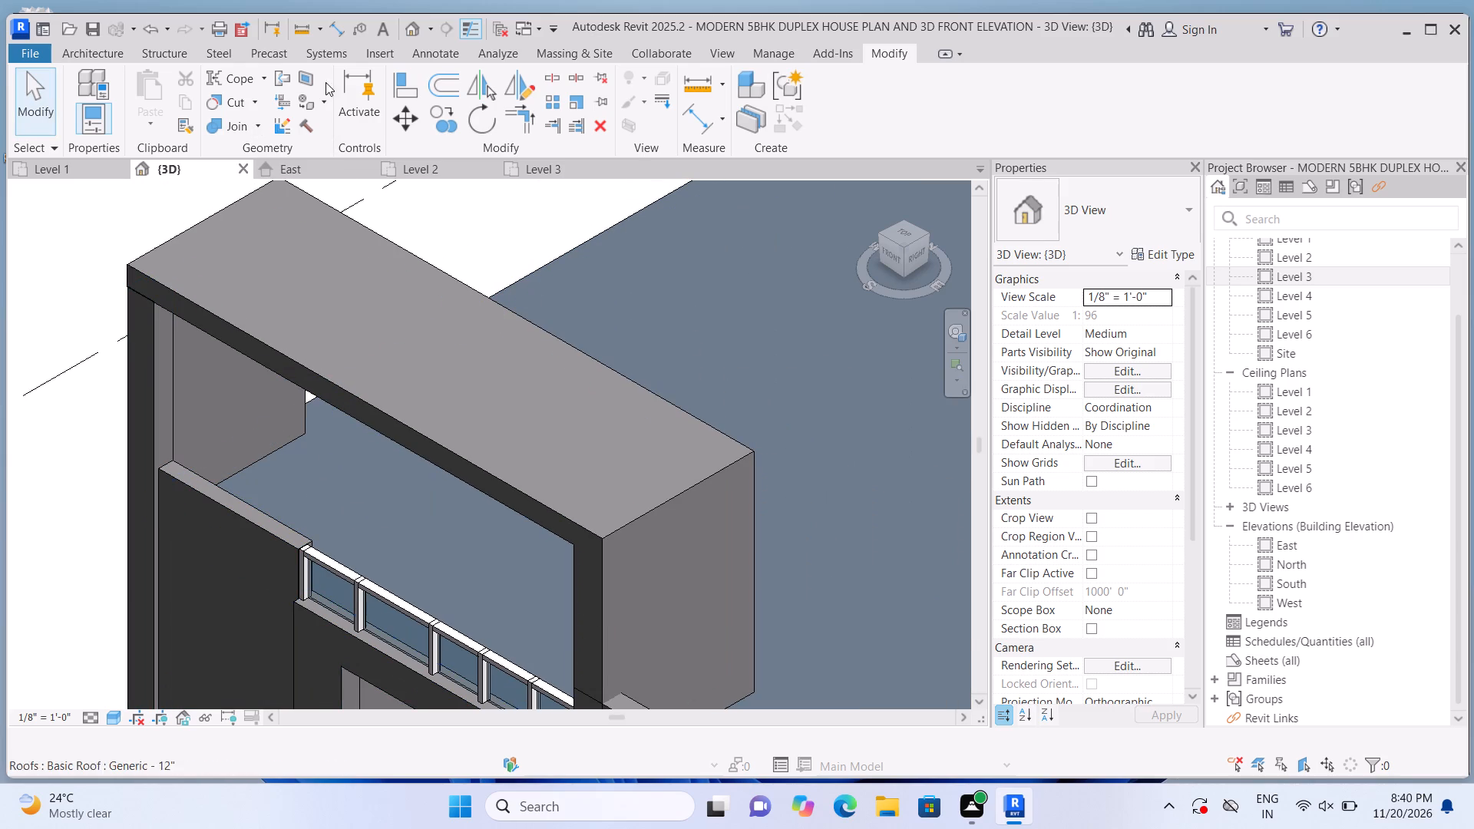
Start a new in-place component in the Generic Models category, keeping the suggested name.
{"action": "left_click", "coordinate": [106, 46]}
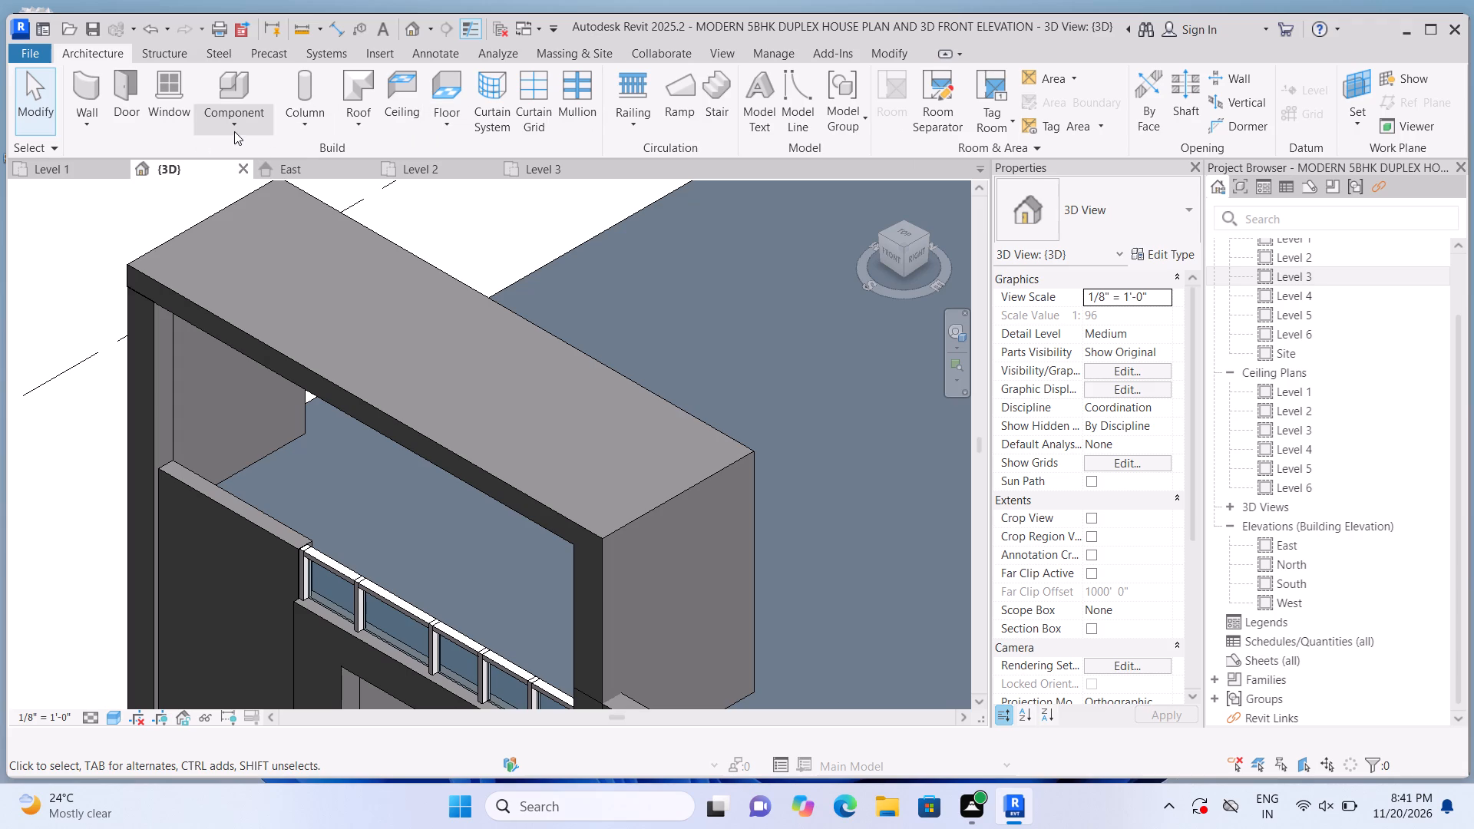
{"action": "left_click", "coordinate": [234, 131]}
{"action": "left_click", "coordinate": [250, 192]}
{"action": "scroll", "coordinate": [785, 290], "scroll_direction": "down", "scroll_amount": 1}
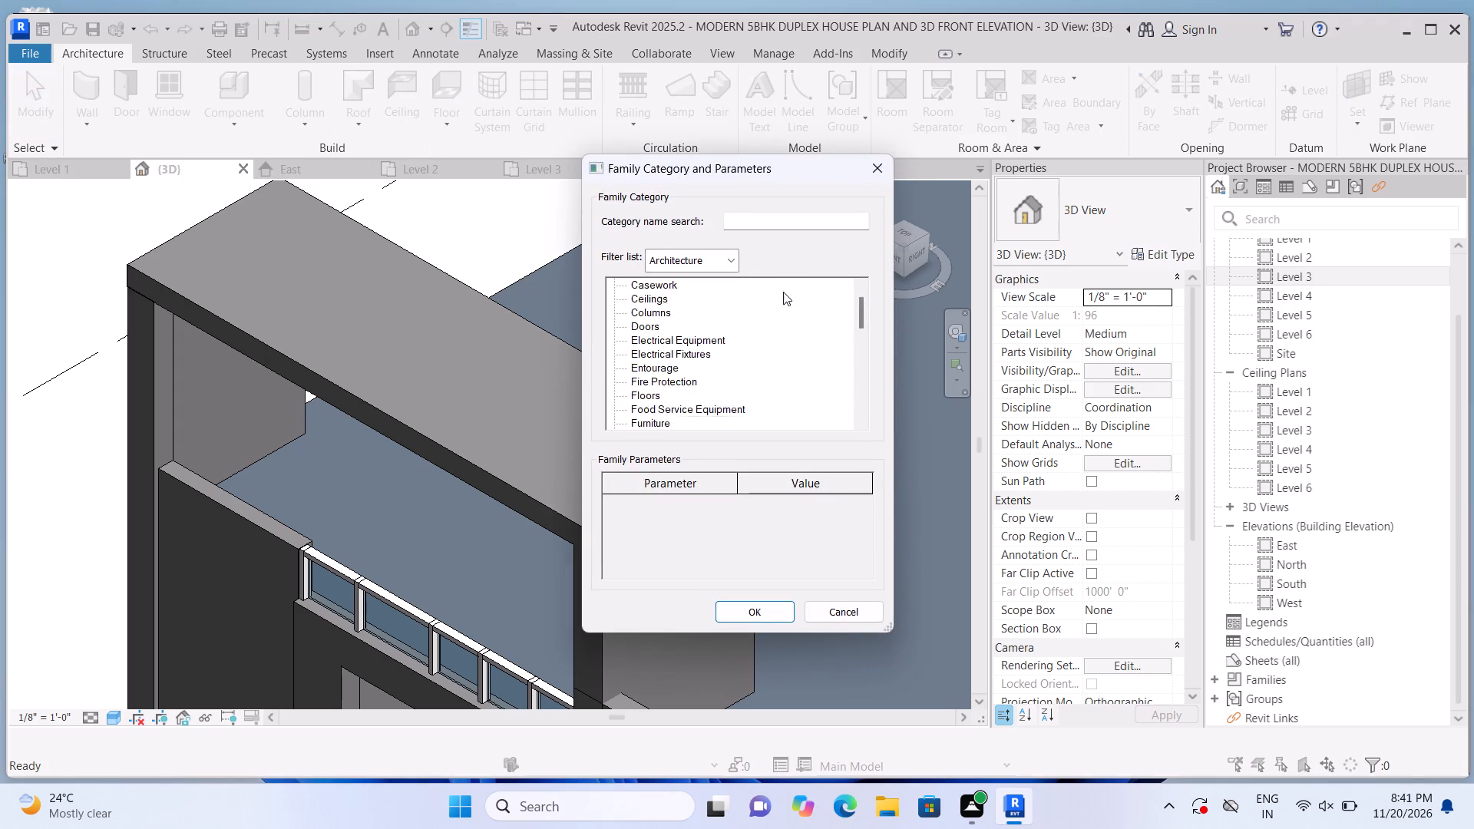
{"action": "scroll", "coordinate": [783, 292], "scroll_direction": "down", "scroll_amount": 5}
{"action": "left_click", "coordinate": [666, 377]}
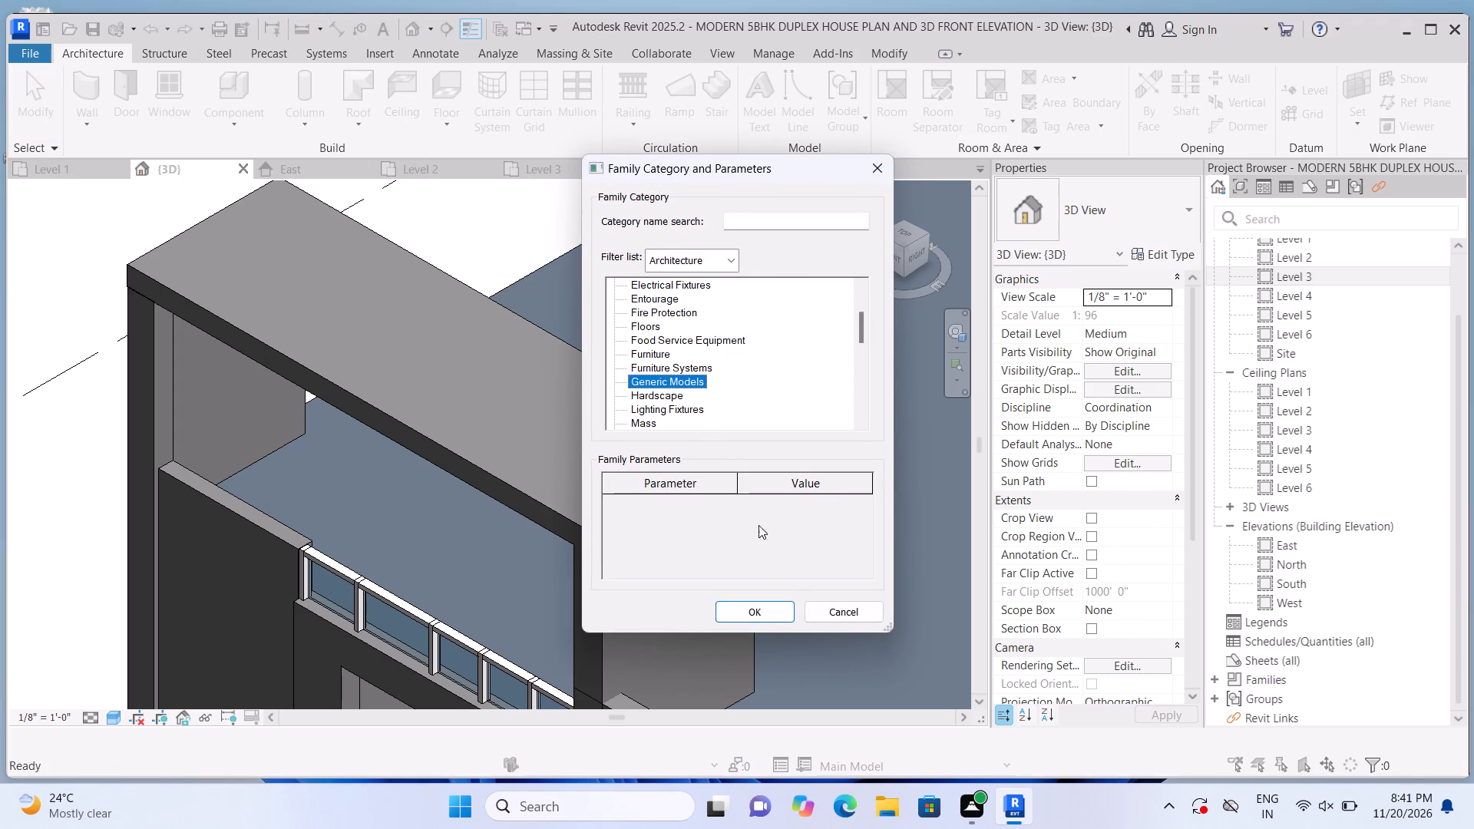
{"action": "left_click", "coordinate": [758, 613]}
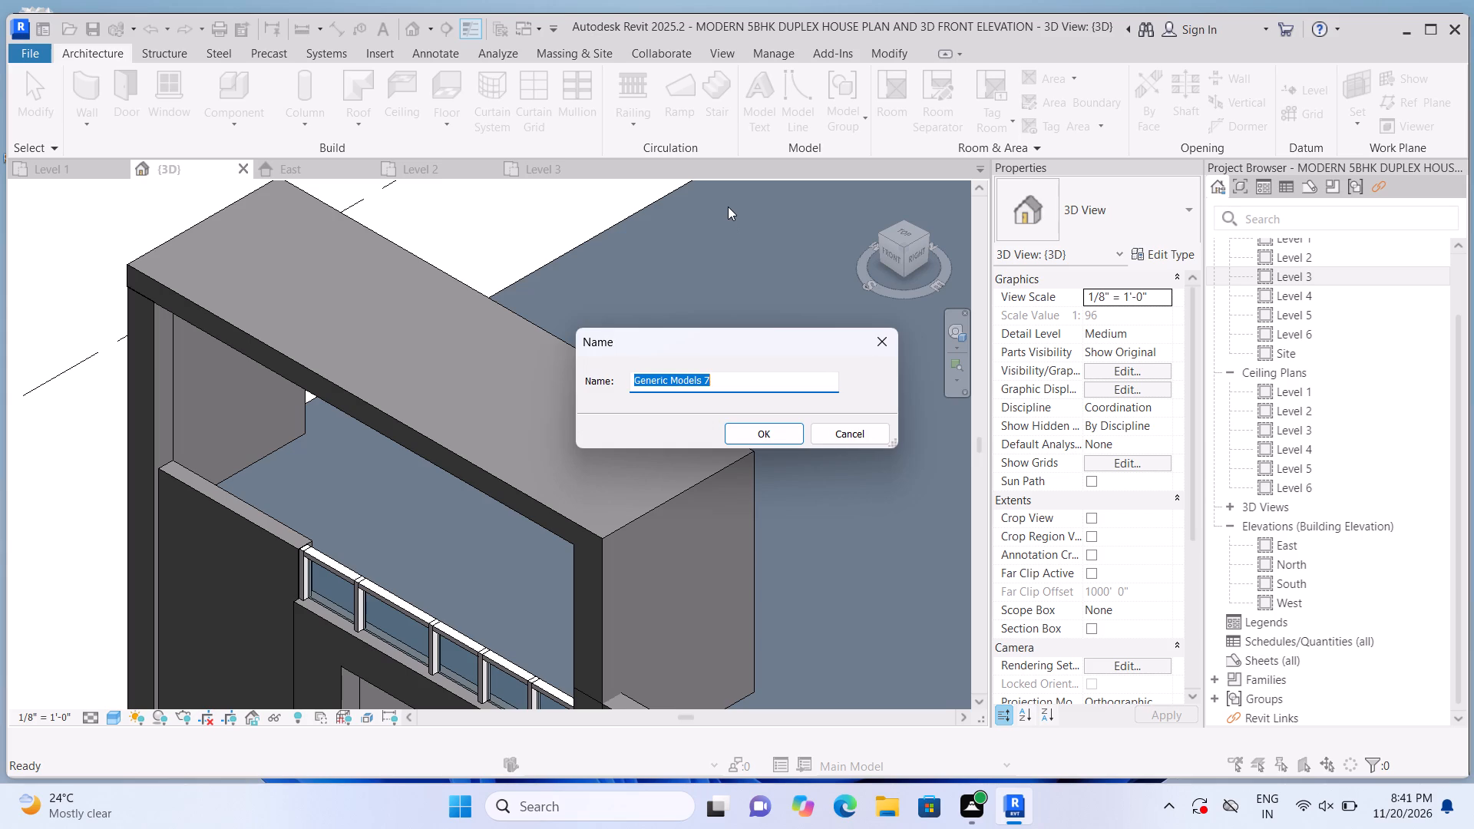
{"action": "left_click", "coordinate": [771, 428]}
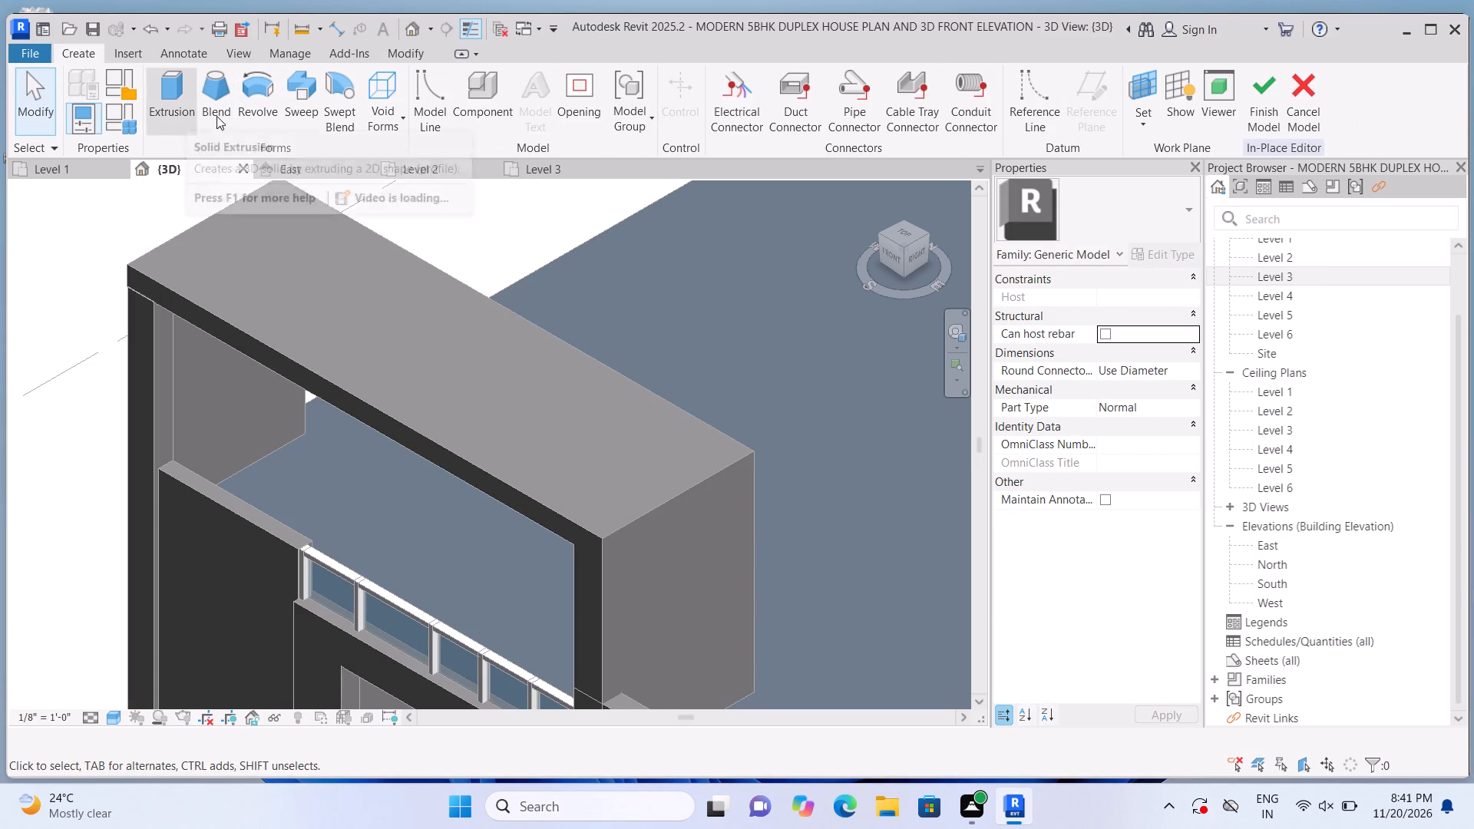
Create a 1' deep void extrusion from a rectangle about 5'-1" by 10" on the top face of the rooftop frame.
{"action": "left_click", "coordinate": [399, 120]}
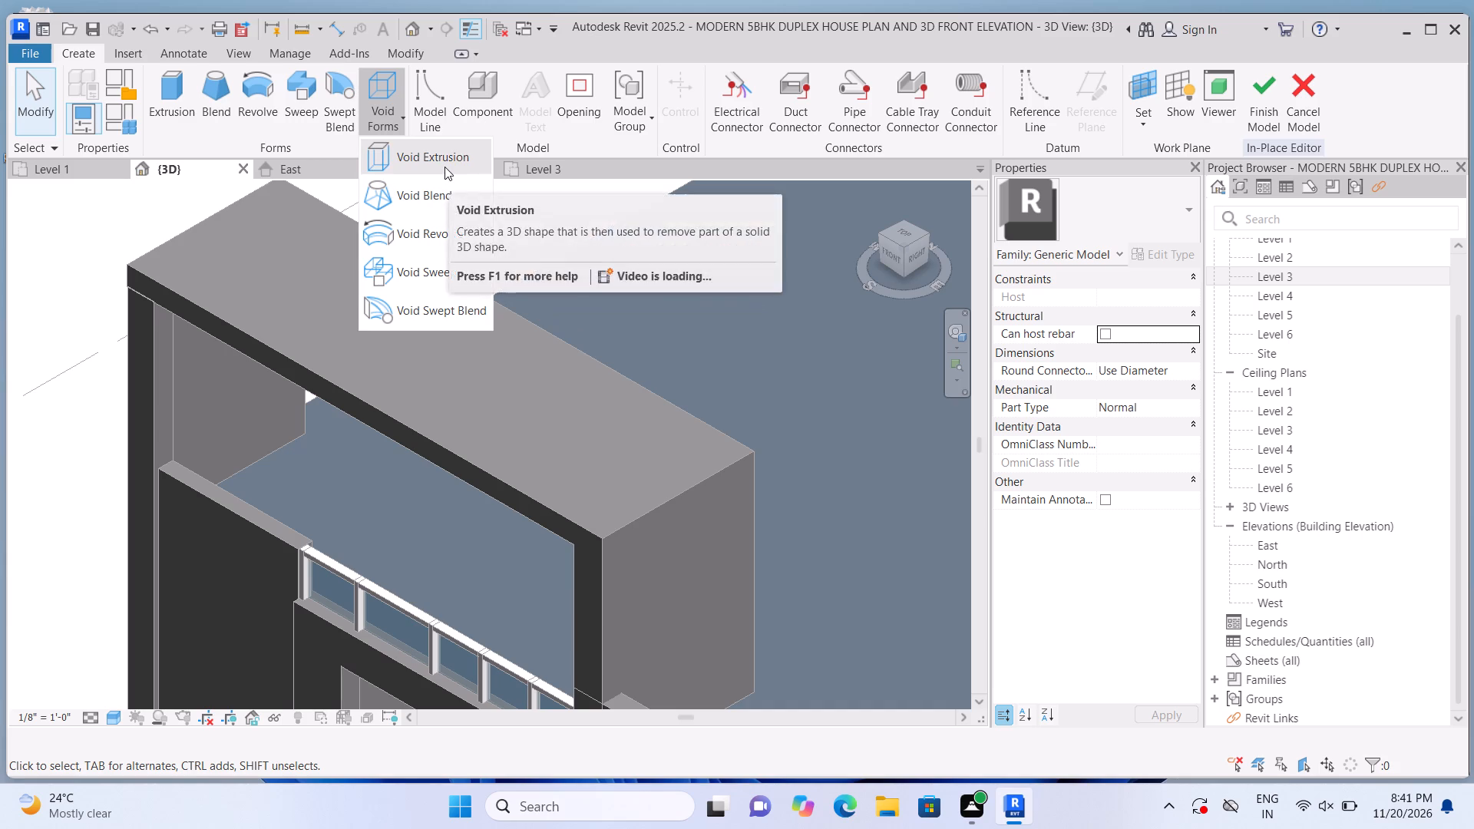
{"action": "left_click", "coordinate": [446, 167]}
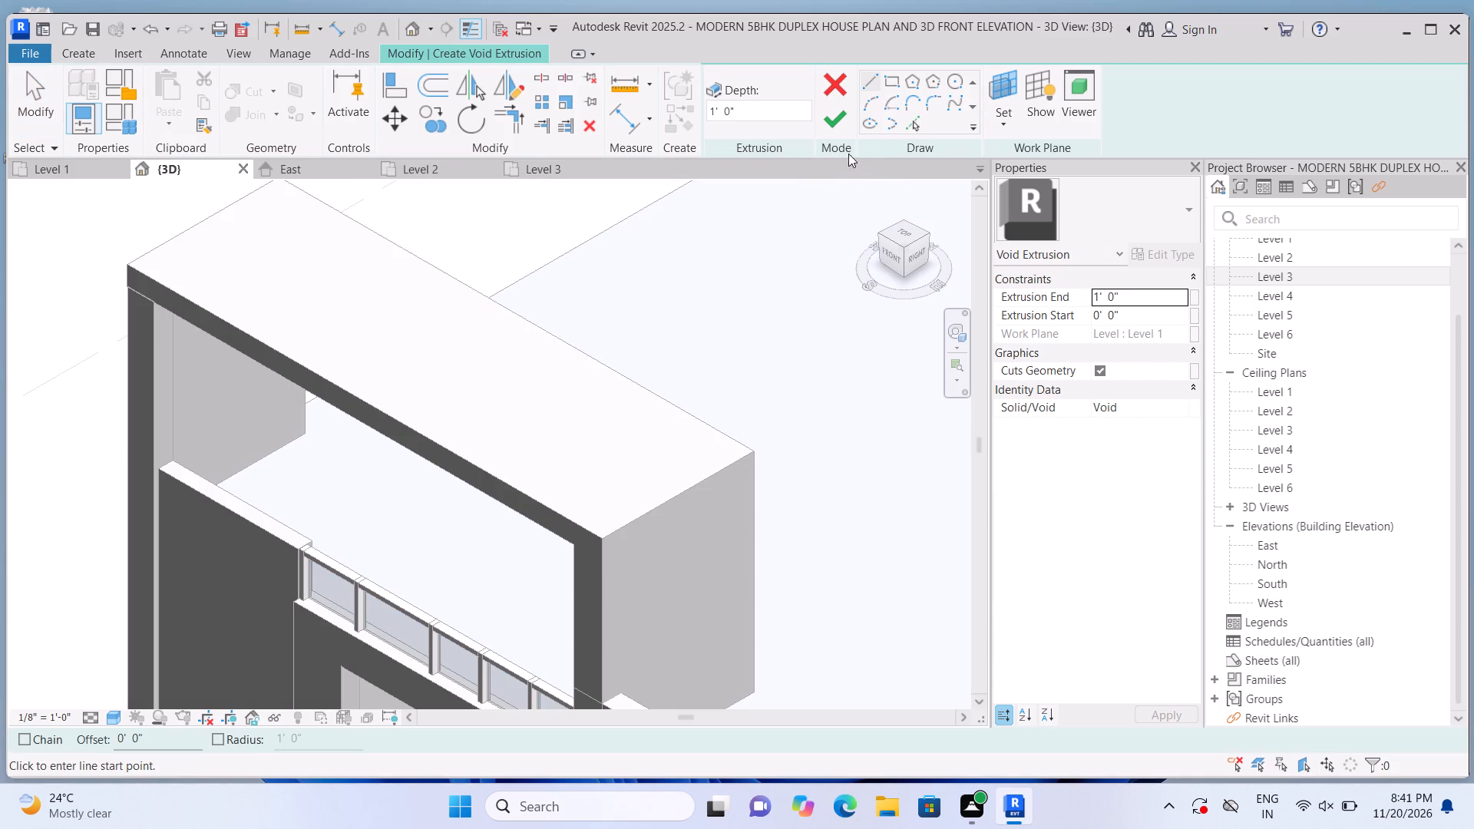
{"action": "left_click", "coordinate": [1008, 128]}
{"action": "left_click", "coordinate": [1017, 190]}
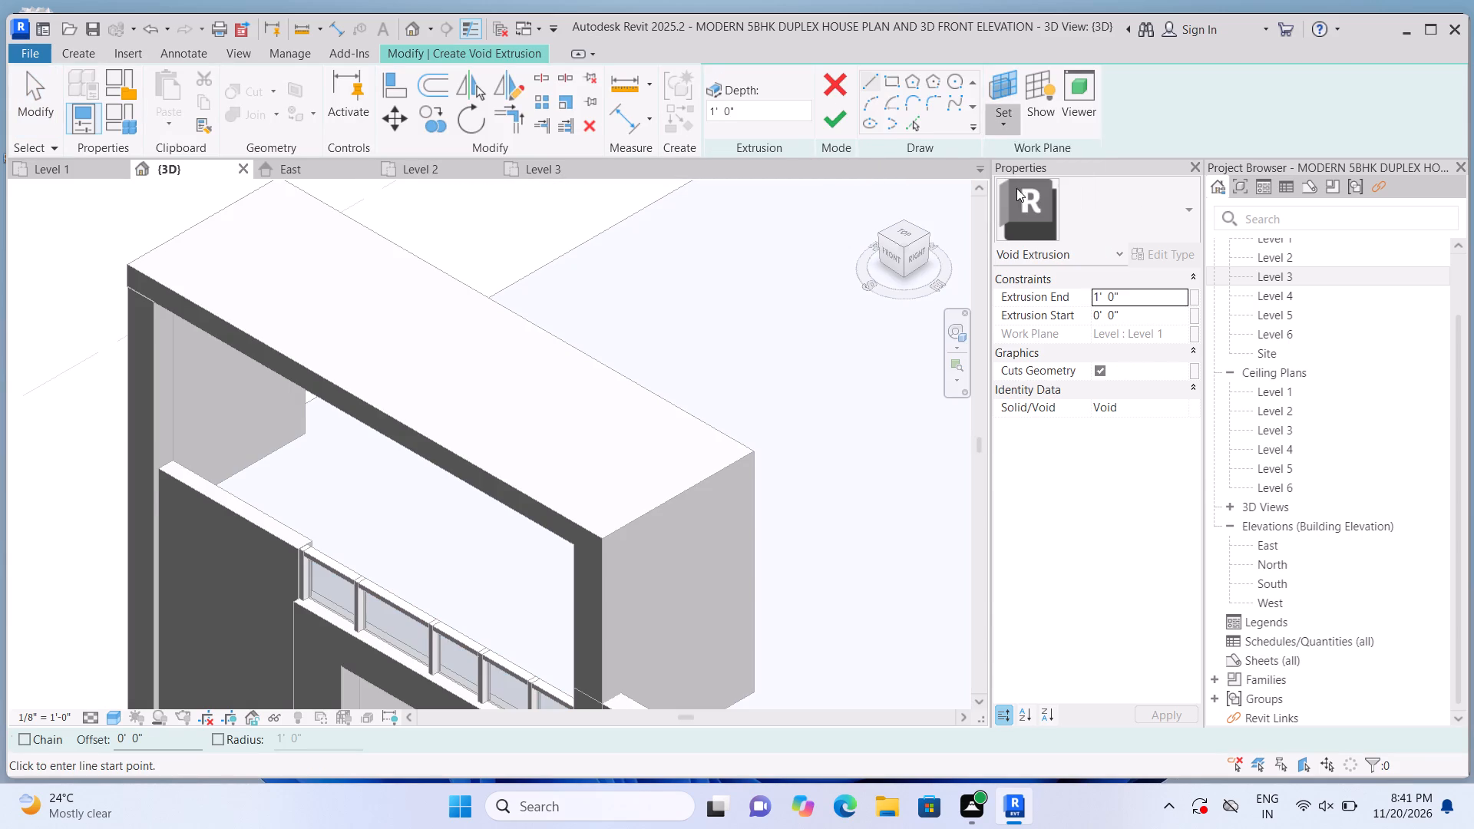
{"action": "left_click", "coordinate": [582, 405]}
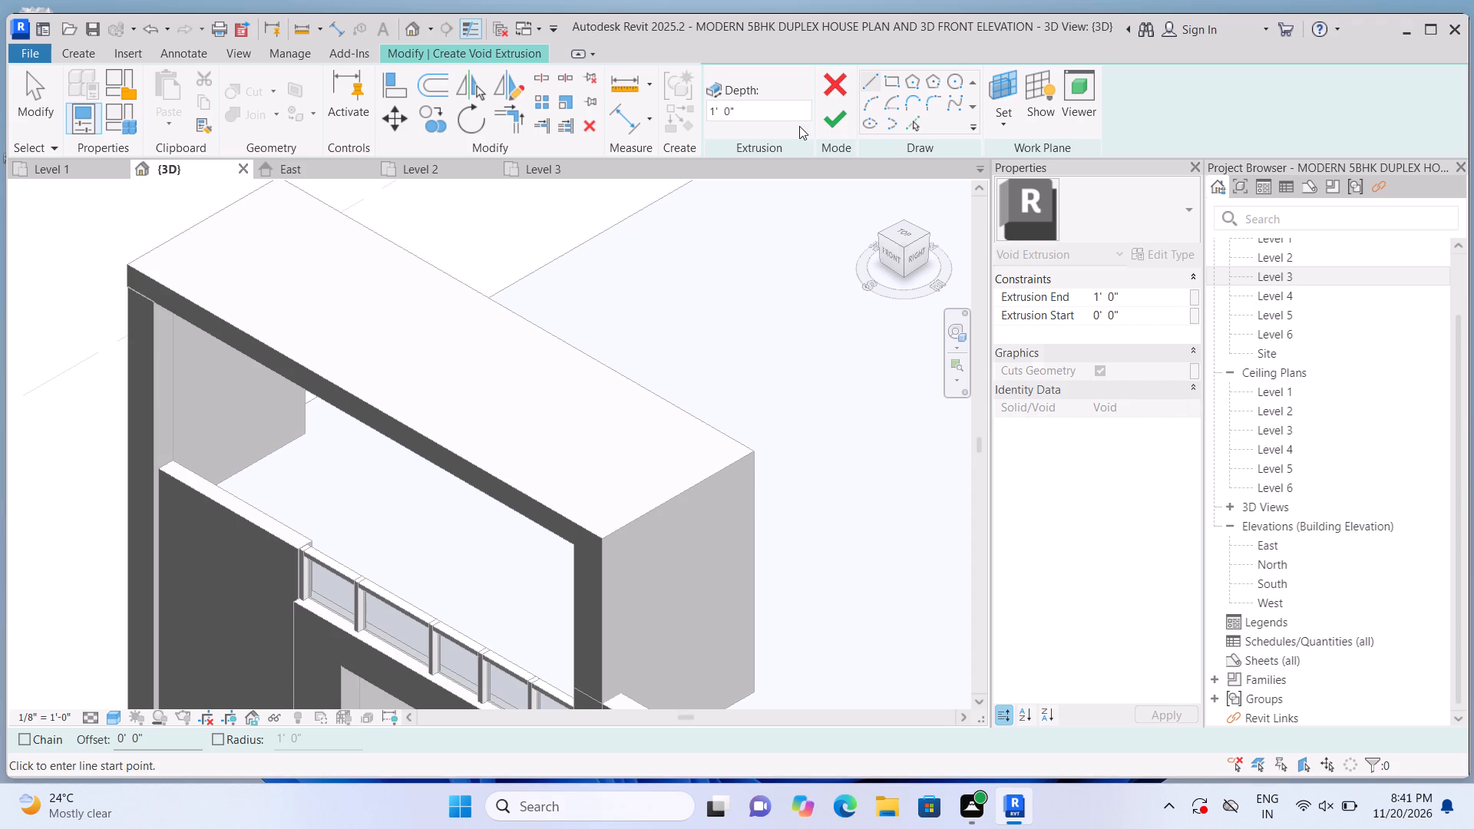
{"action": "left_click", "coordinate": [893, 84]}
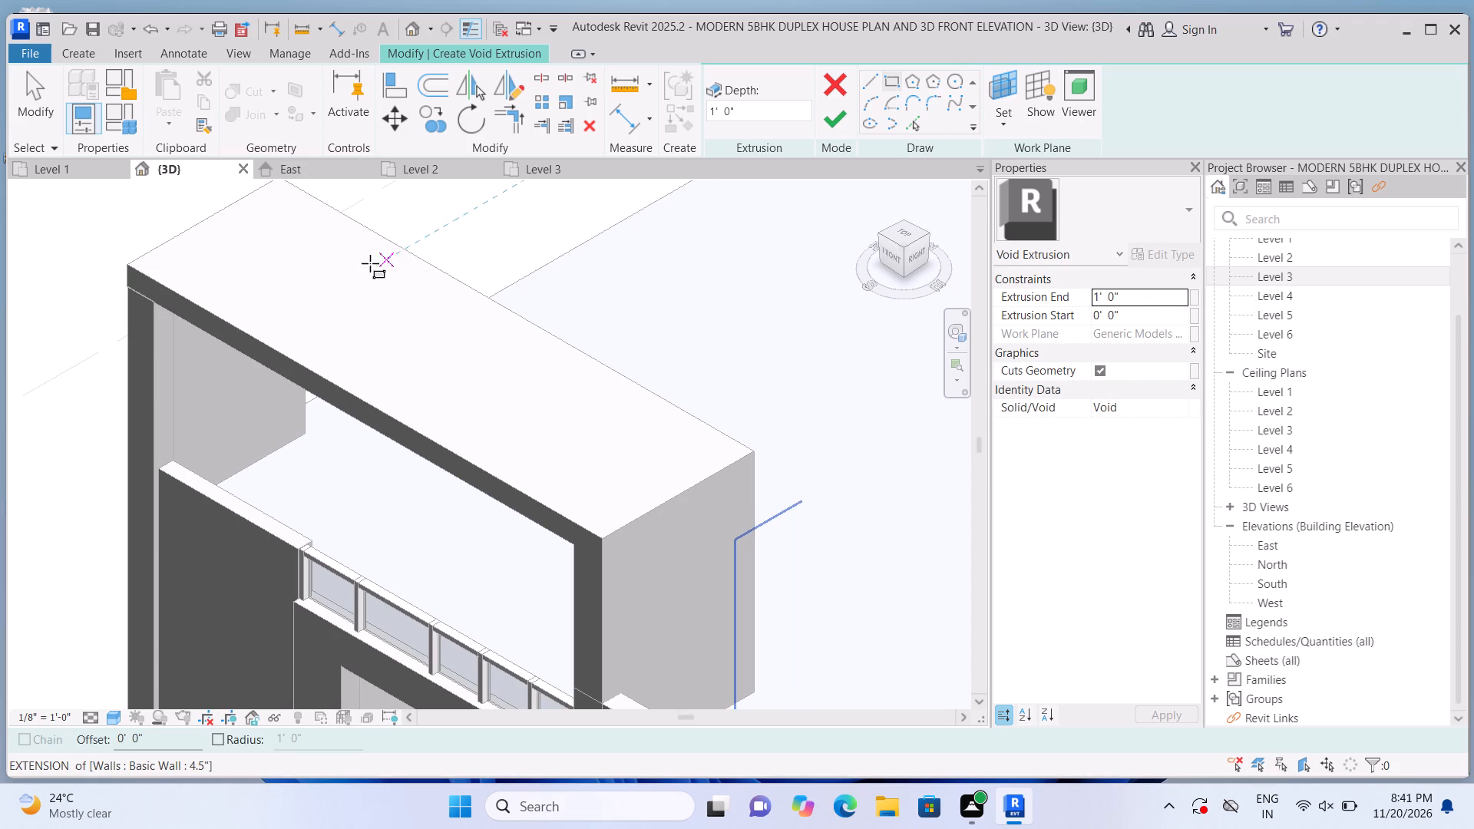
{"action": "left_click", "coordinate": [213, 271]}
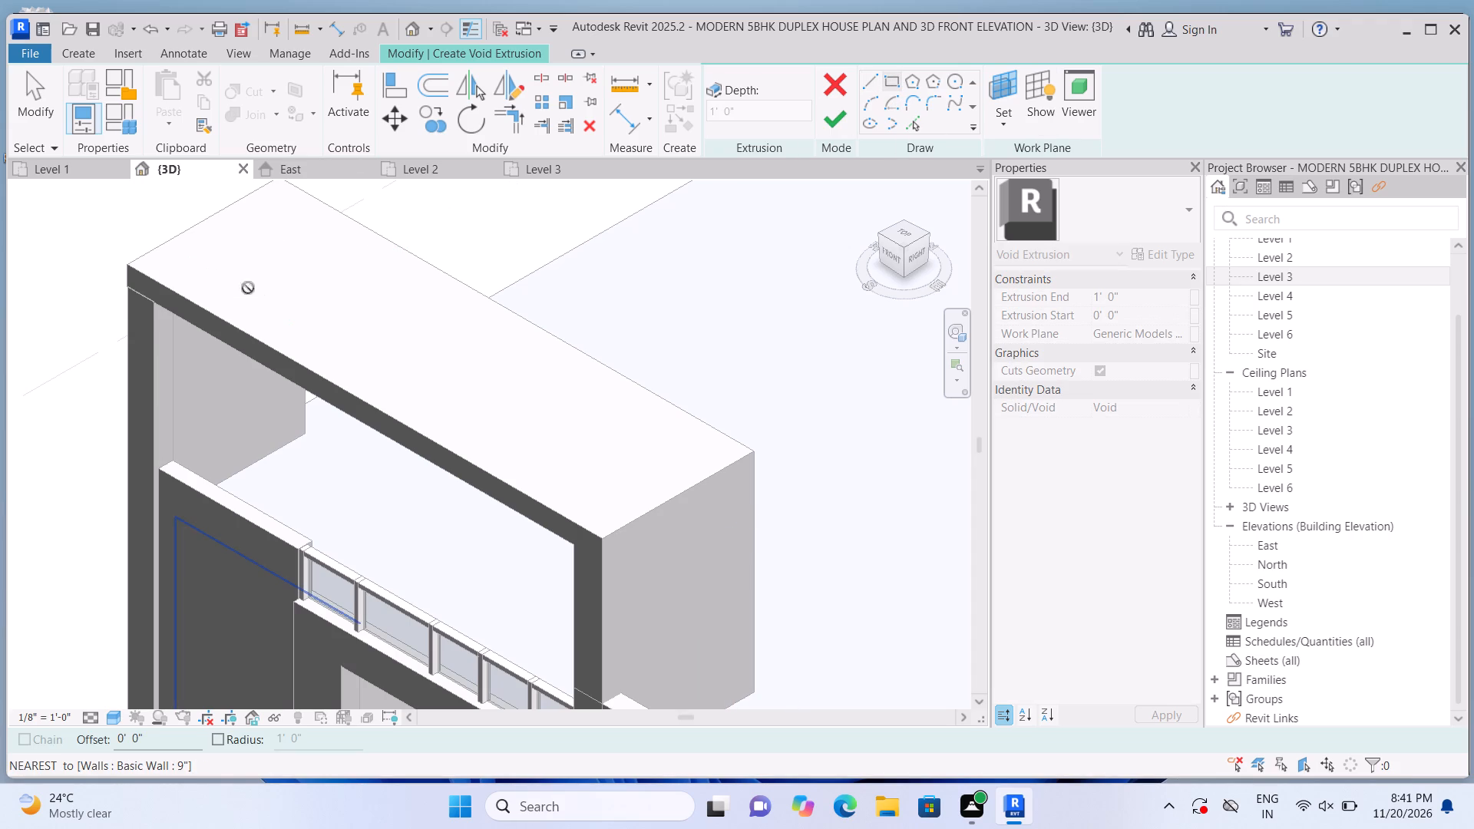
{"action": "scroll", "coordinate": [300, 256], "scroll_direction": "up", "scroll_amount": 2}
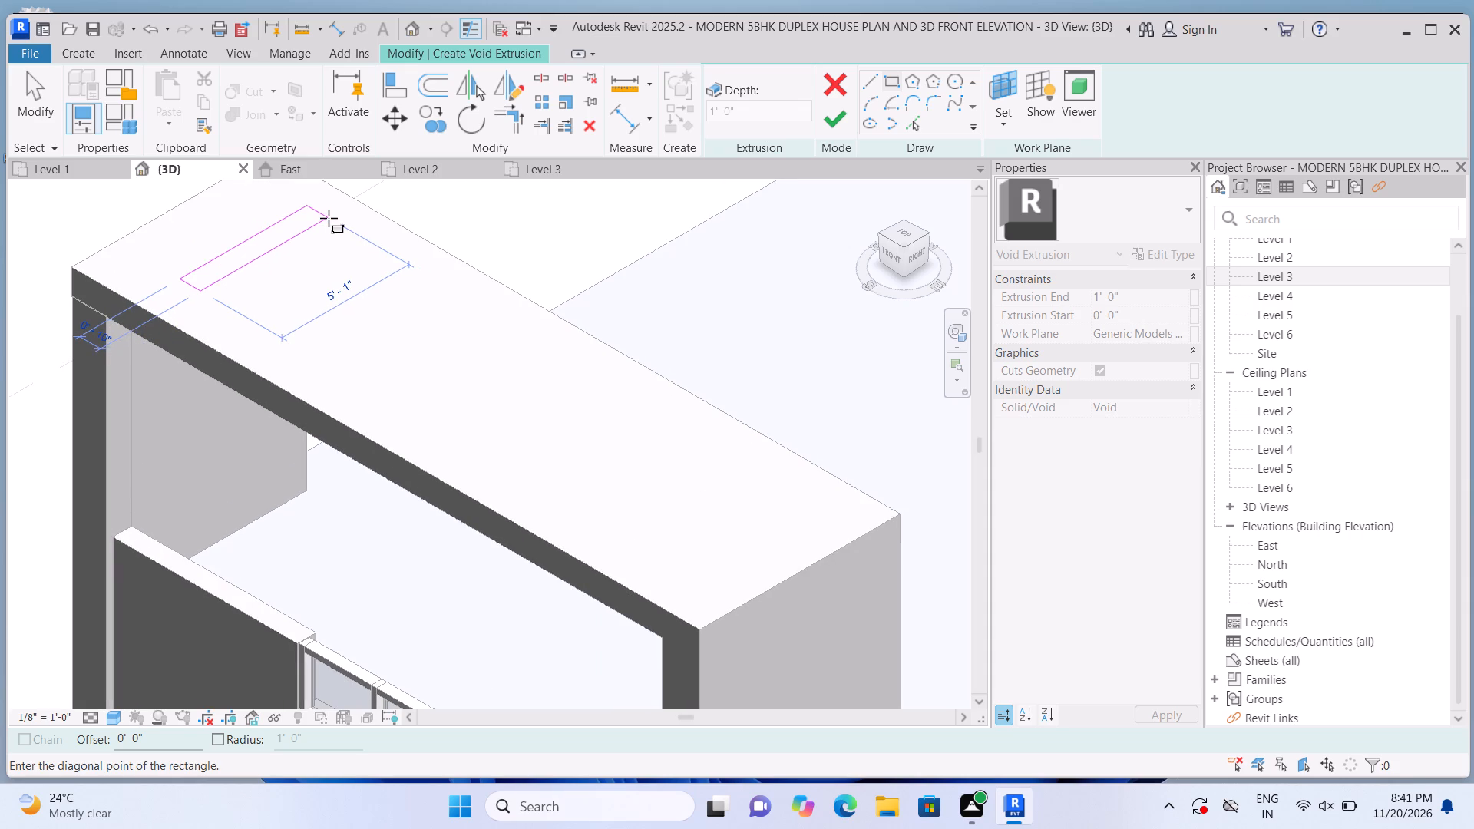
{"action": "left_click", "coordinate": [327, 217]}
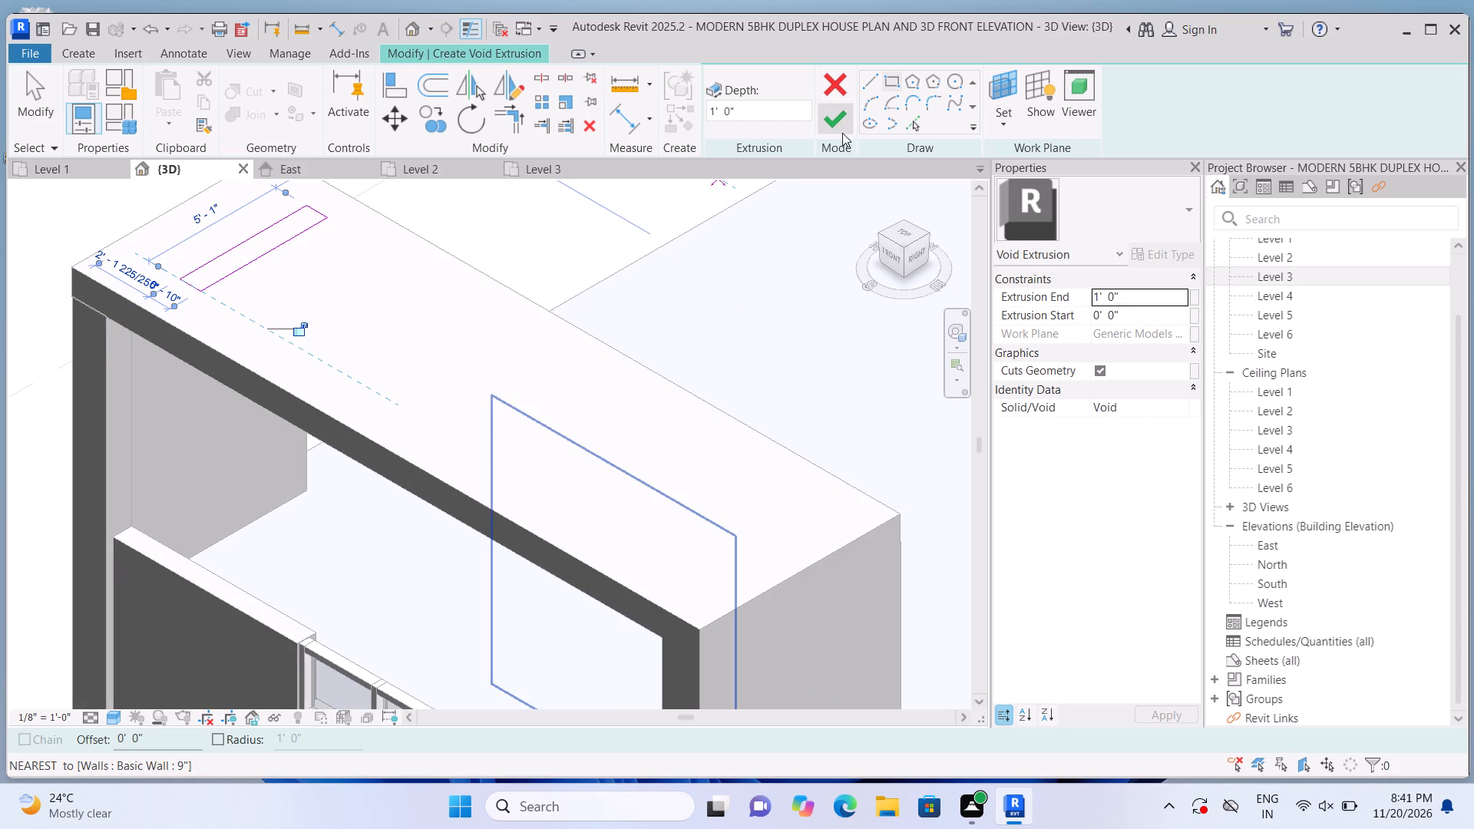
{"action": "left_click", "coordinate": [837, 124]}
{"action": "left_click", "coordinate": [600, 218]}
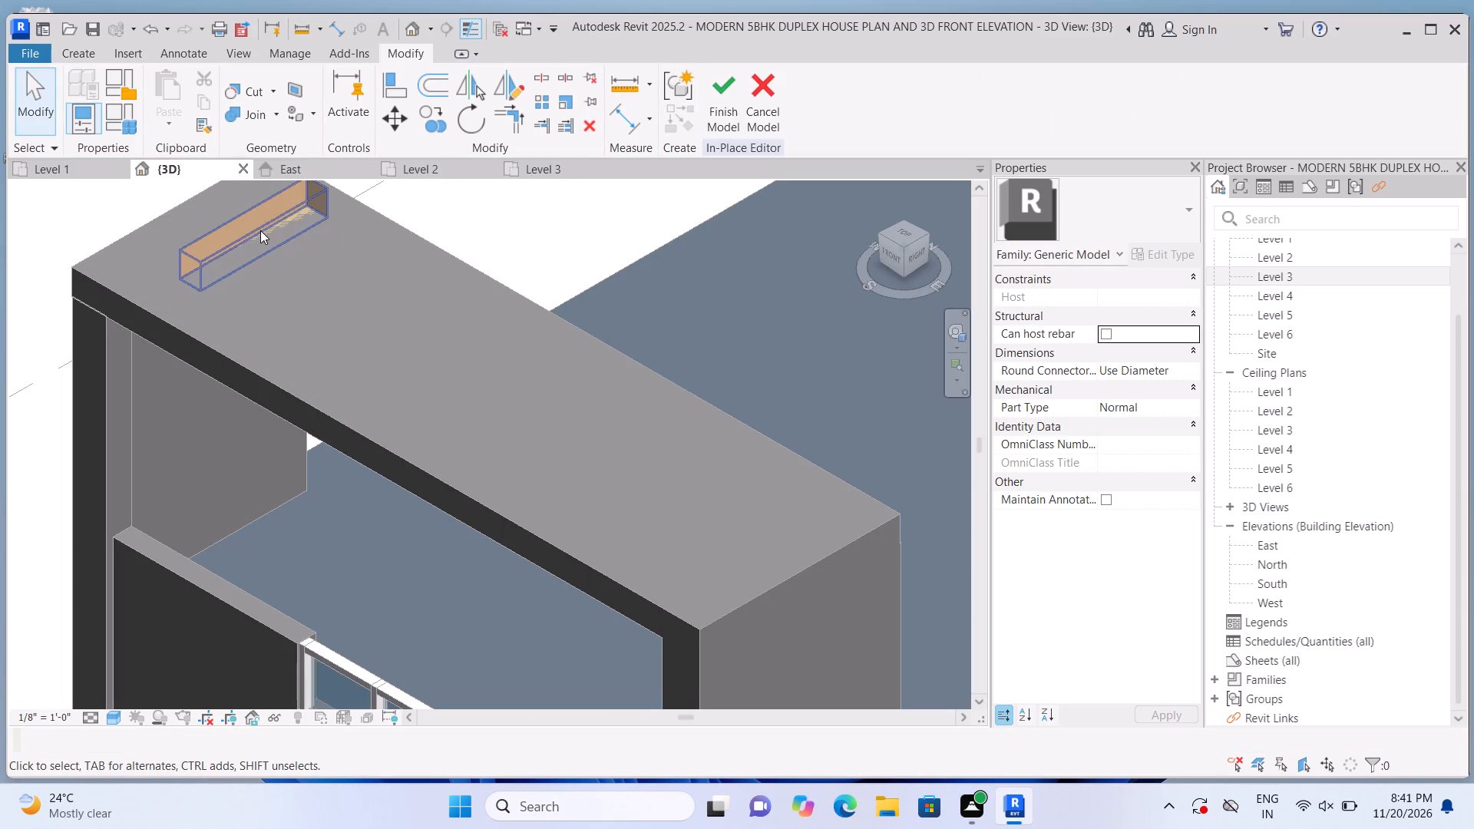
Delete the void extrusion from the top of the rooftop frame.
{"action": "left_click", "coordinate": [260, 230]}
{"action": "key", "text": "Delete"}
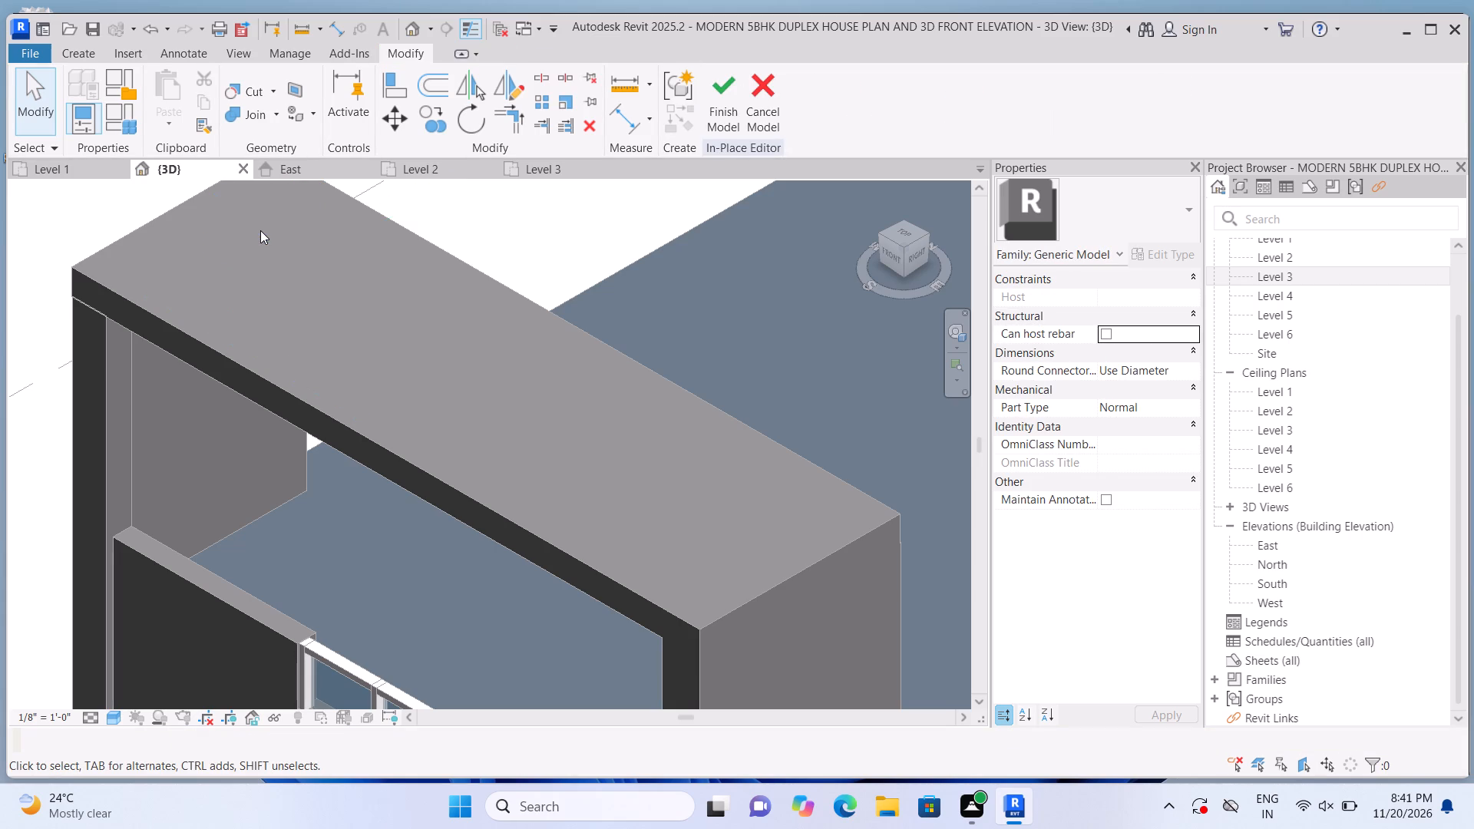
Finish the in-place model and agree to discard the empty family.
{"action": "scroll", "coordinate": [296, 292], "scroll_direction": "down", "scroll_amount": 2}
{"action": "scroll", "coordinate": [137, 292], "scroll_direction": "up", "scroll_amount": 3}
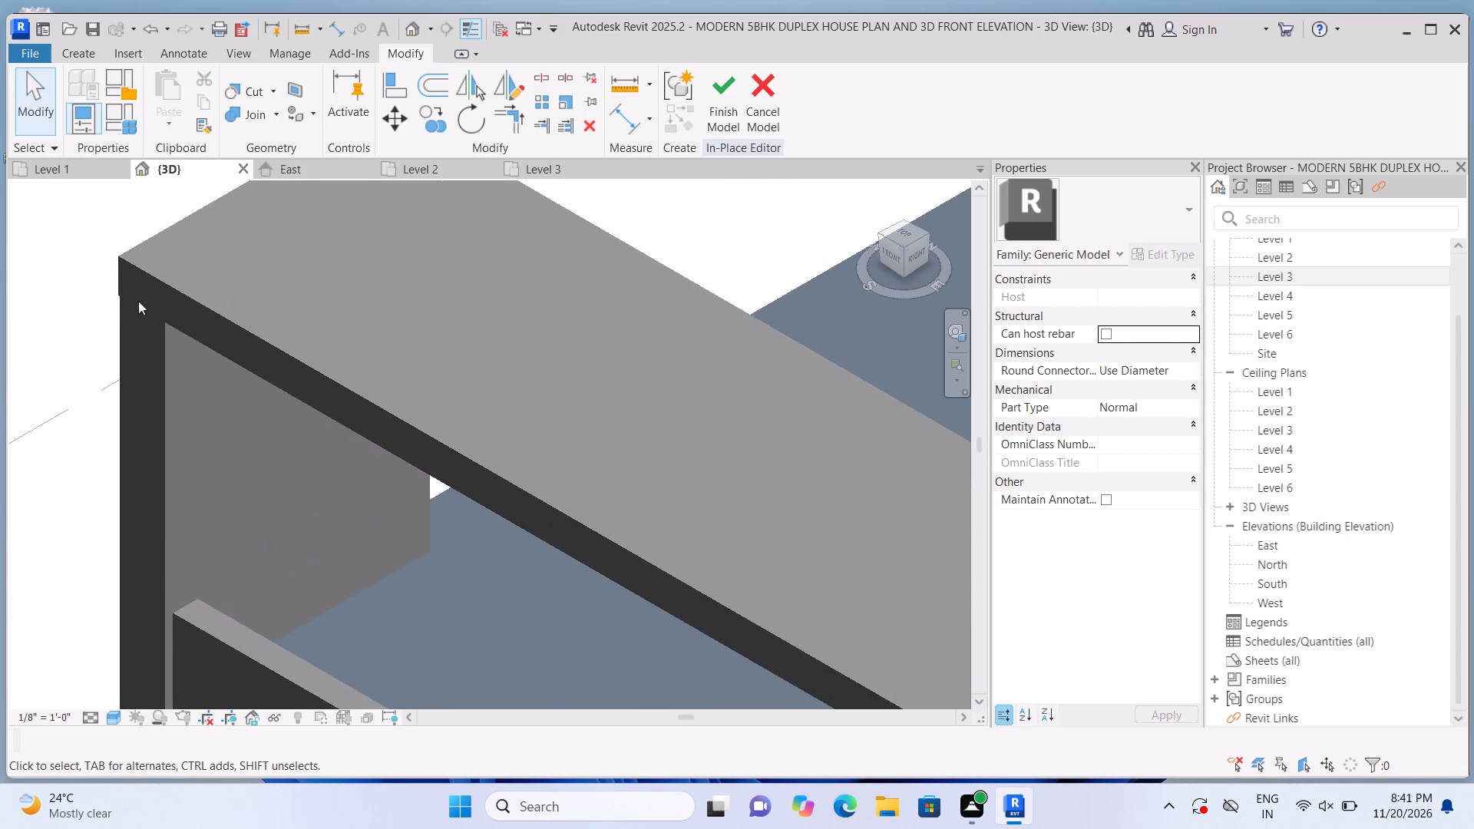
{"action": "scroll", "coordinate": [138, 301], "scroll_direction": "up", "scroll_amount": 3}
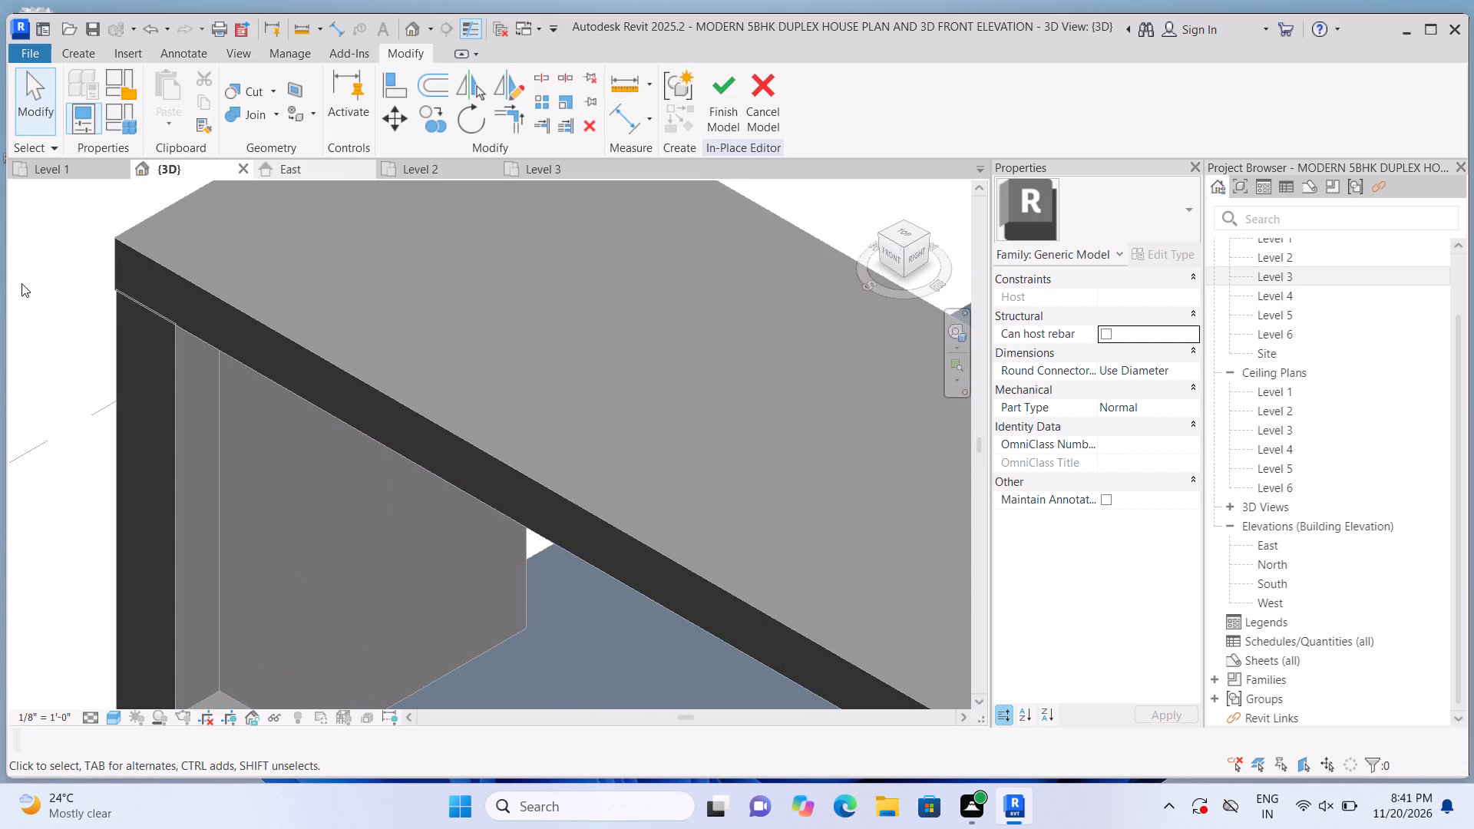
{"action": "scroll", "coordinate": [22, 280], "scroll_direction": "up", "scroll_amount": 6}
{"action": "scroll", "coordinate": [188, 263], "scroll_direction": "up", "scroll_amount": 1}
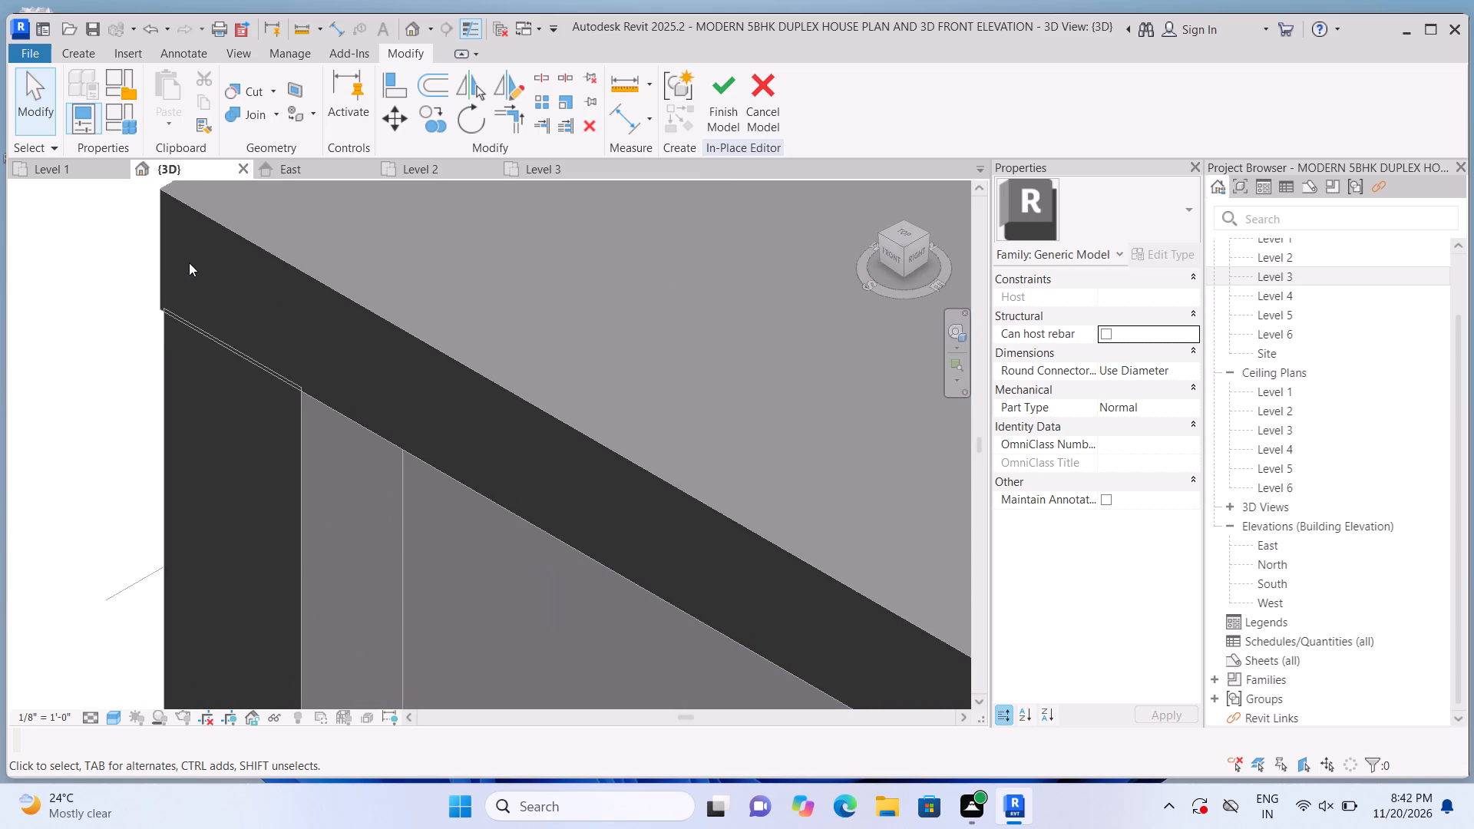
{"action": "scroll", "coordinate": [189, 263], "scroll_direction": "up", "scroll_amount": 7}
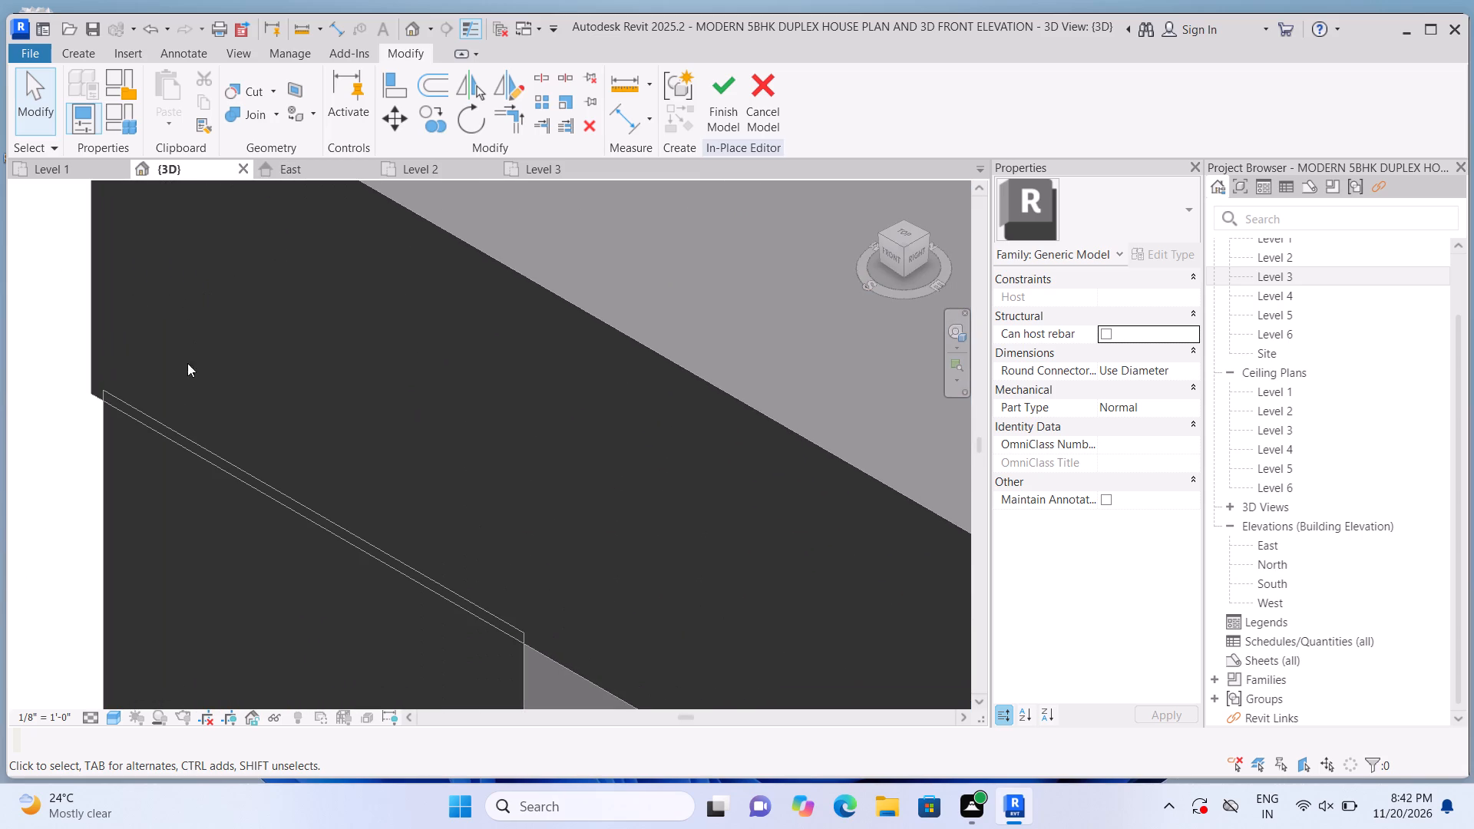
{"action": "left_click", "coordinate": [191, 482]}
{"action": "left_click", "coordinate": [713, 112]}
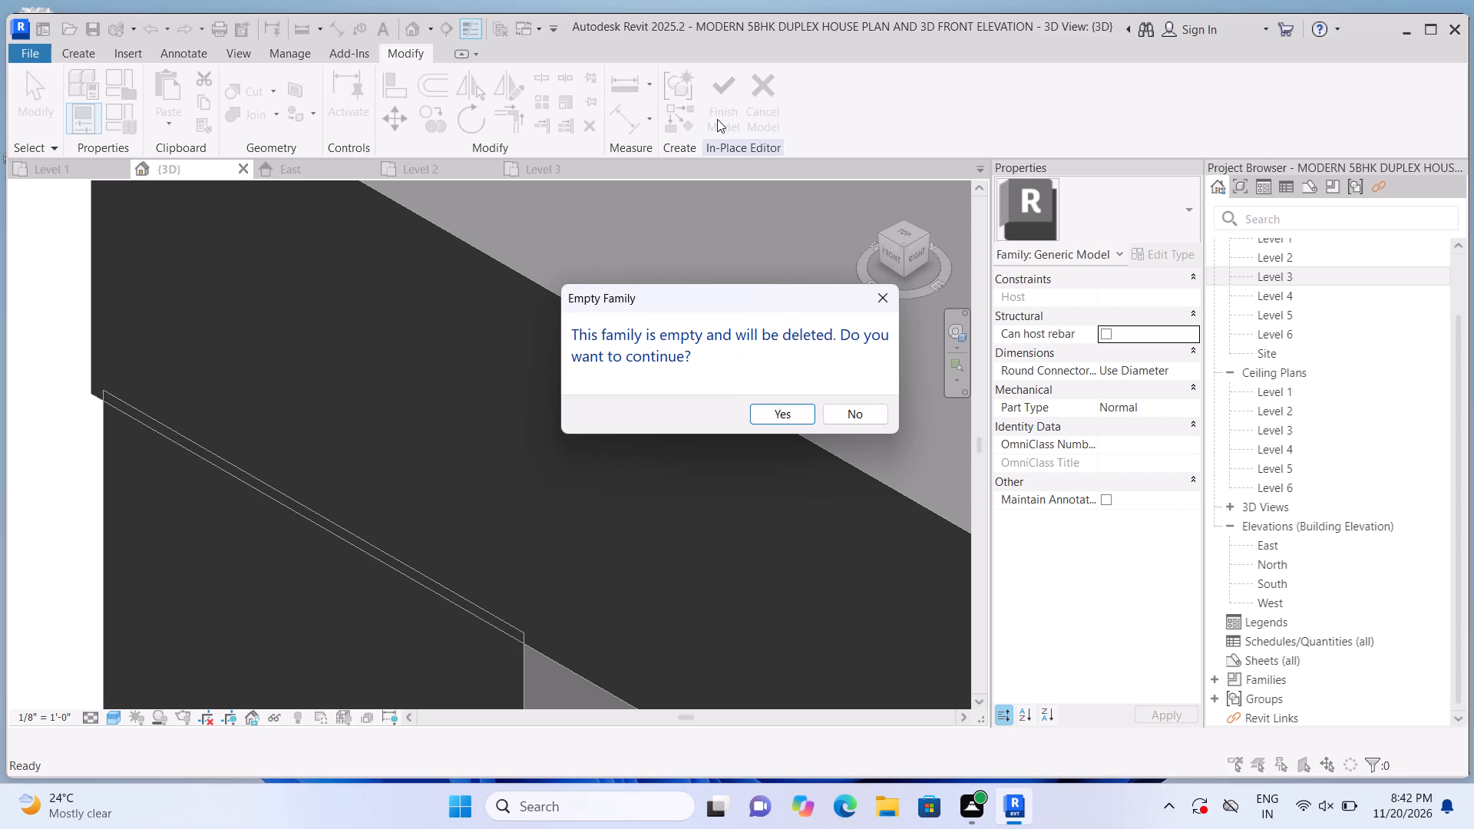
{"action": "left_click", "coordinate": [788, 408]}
Examine the corner where the rooftop frame's top beam meets the front corner post, from overall view to close-up.
{"action": "scroll", "coordinate": [541, 420], "scroll_direction": "down", "scroll_amount": 6}
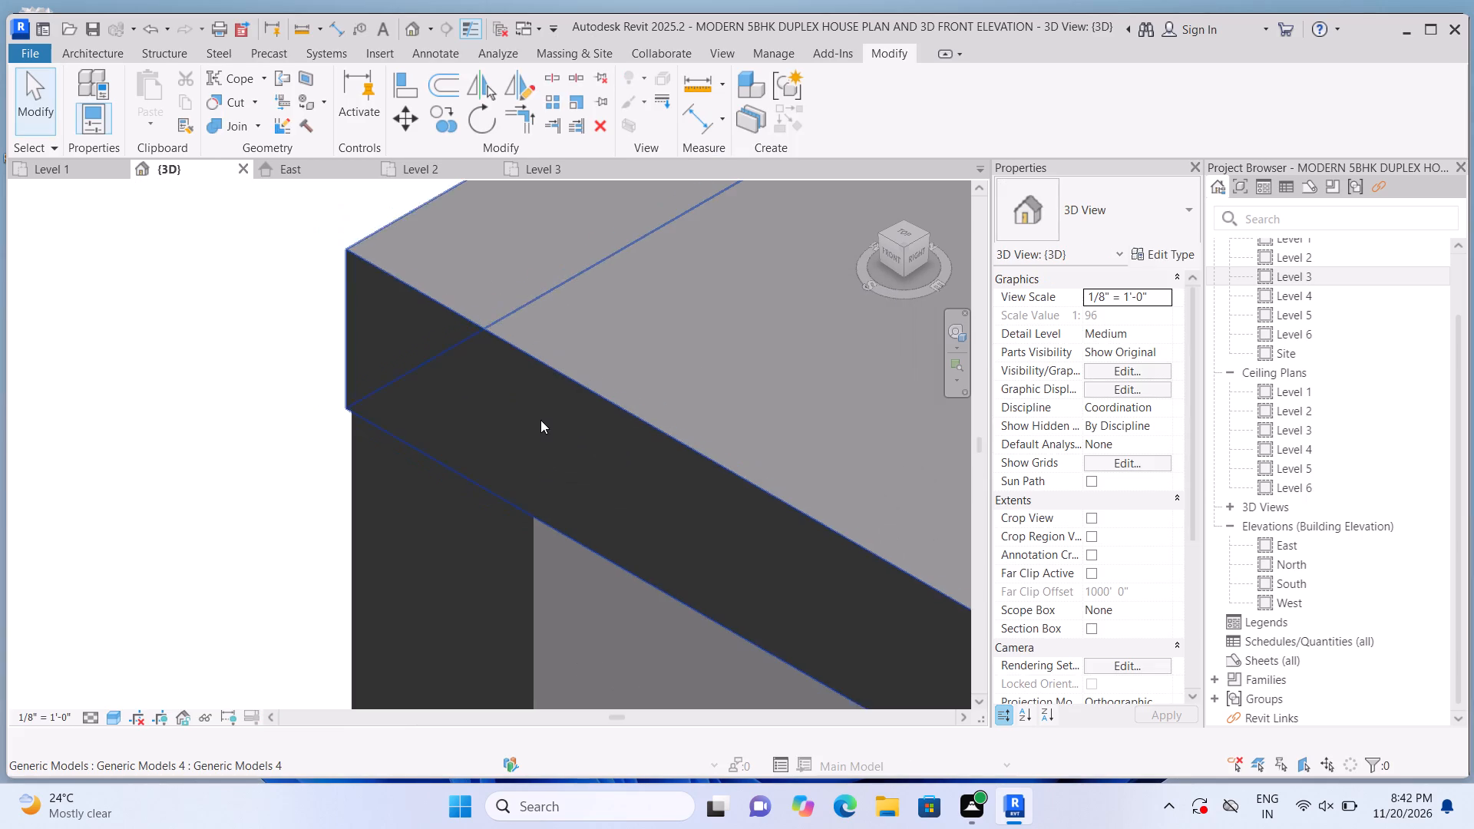
{"action": "scroll", "coordinate": [540, 420], "scroll_direction": "down", "scroll_amount": 12}
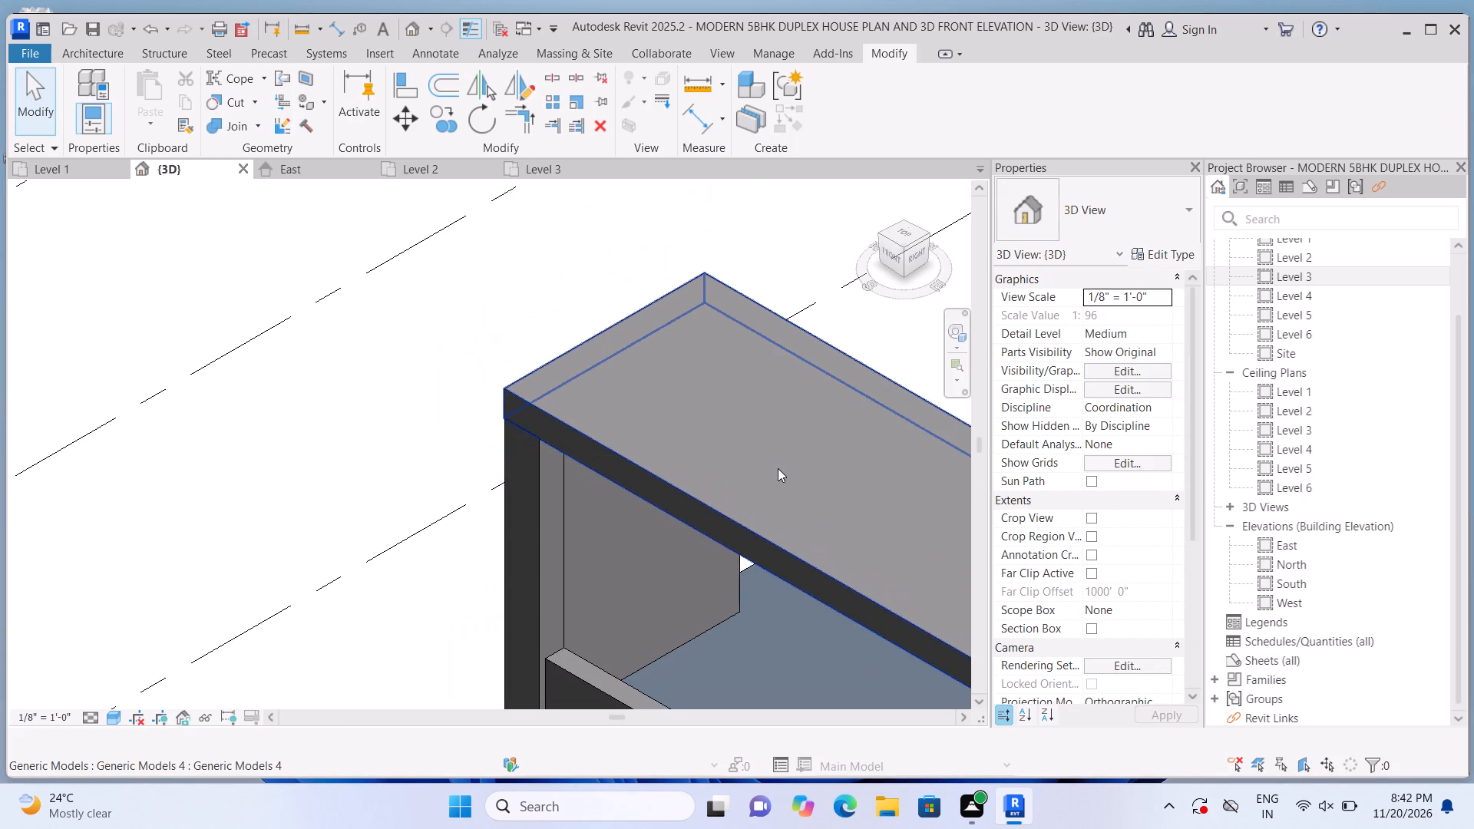
{"action": "scroll", "coordinate": [778, 468], "scroll_direction": "up", "scroll_amount": 2}
{"action": "middle_click_drag", "start_coordinate": [555, 395], "coordinate": [435, 372]}
{"action": "scroll", "coordinate": [394, 368], "scroll_direction": "down", "scroll_amount": 6}
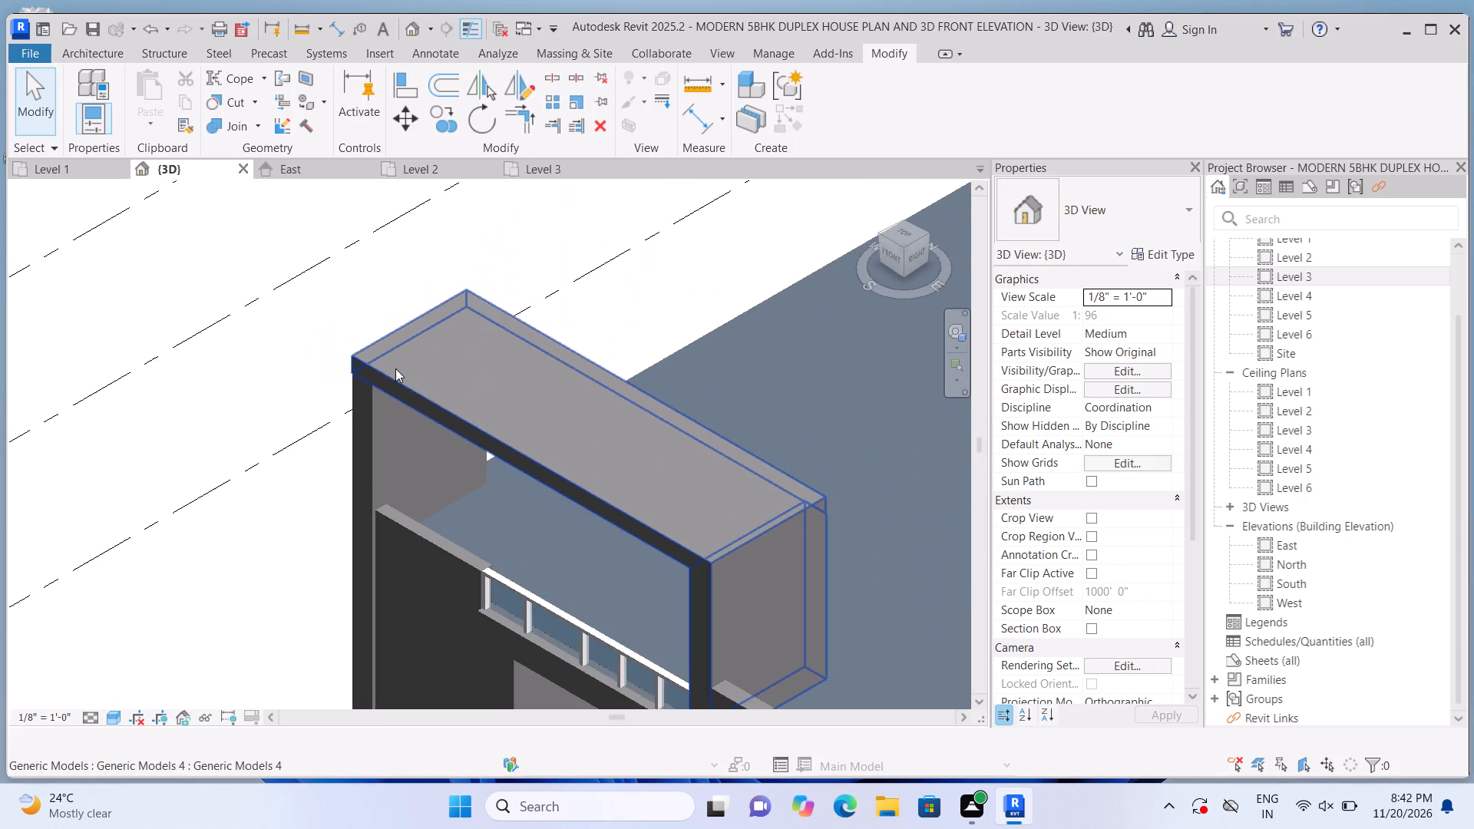
{"action": "scroll", "coordinate": [386, 426], "scroll_direction": "up", "scroll_amount": 3}
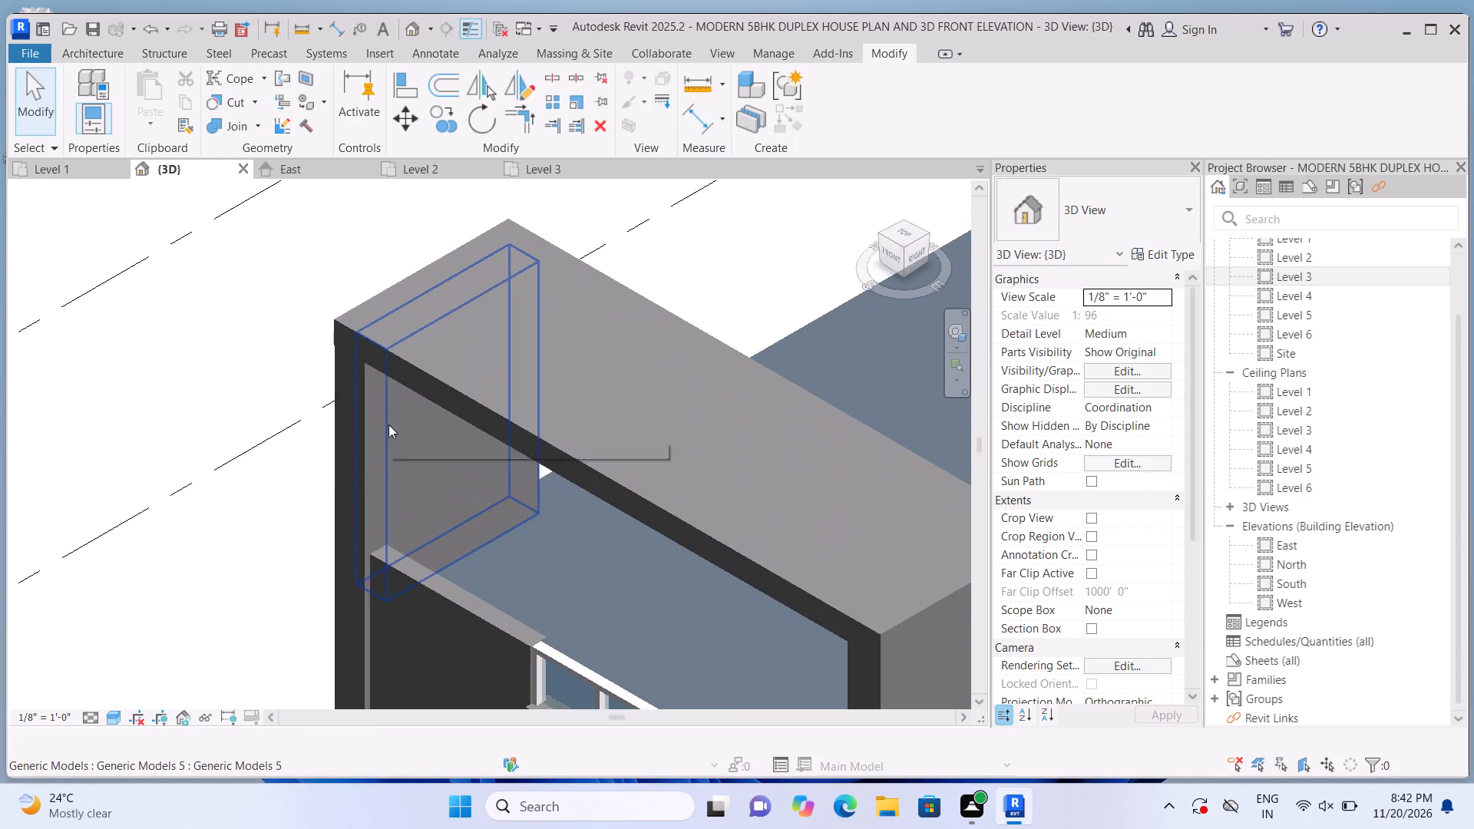
{"action": "scroll", "coordinate": [400, 292], "scroll_direction": "up", "scroll_amount": 2}
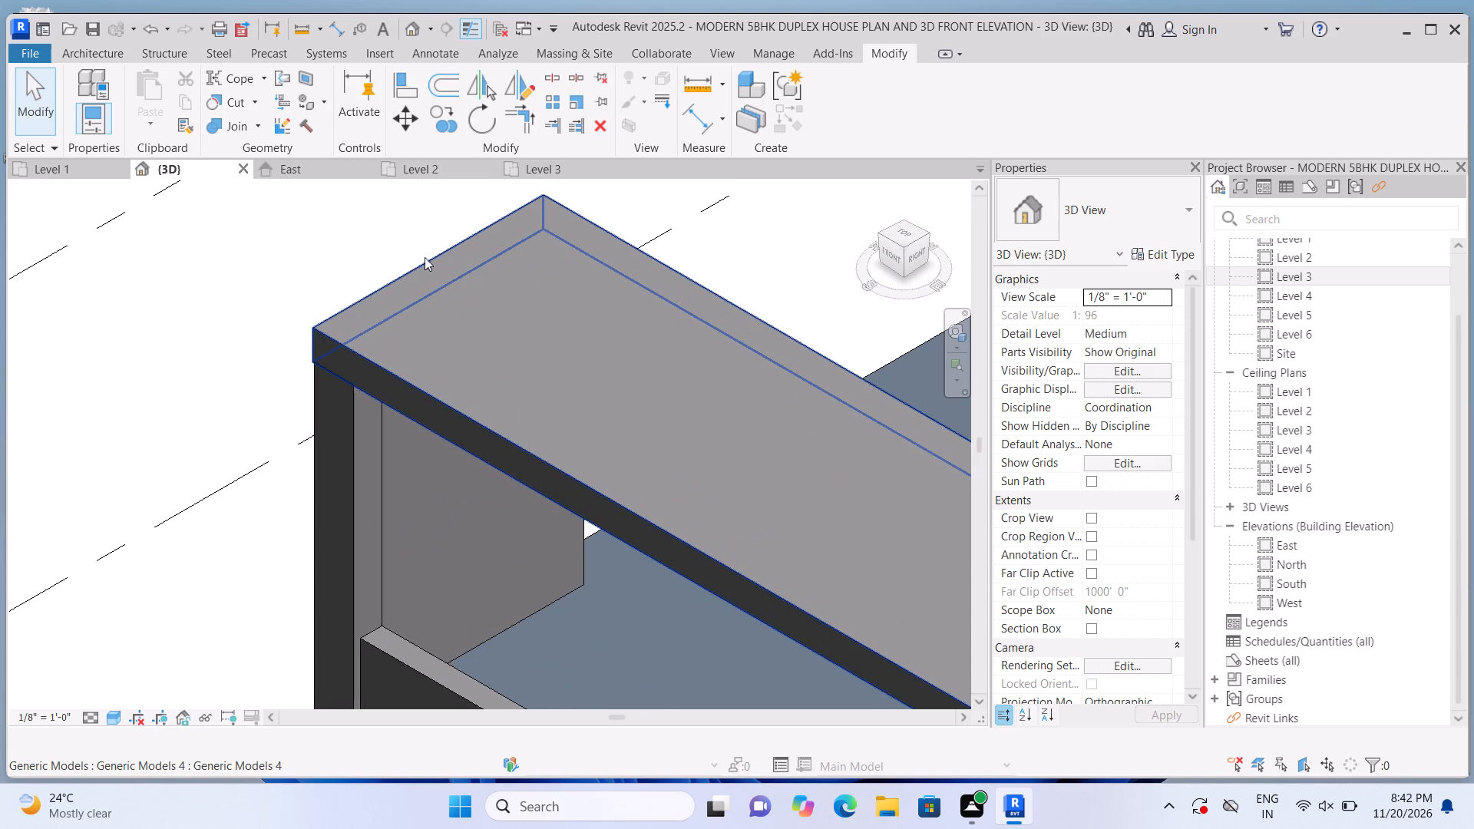
{"action": "scroll", "coordinate": [425, 257], "scroll_direction": "up", "scroll_amount": 1}
{"action": "scroll", "coordinate": [299, 259], "scroll_direction": "up", "scroll_amount": 2}
{"action": "scroll", "coordinate": [310, 395], "scroll_direction": "up", "scroll_amount": 11}
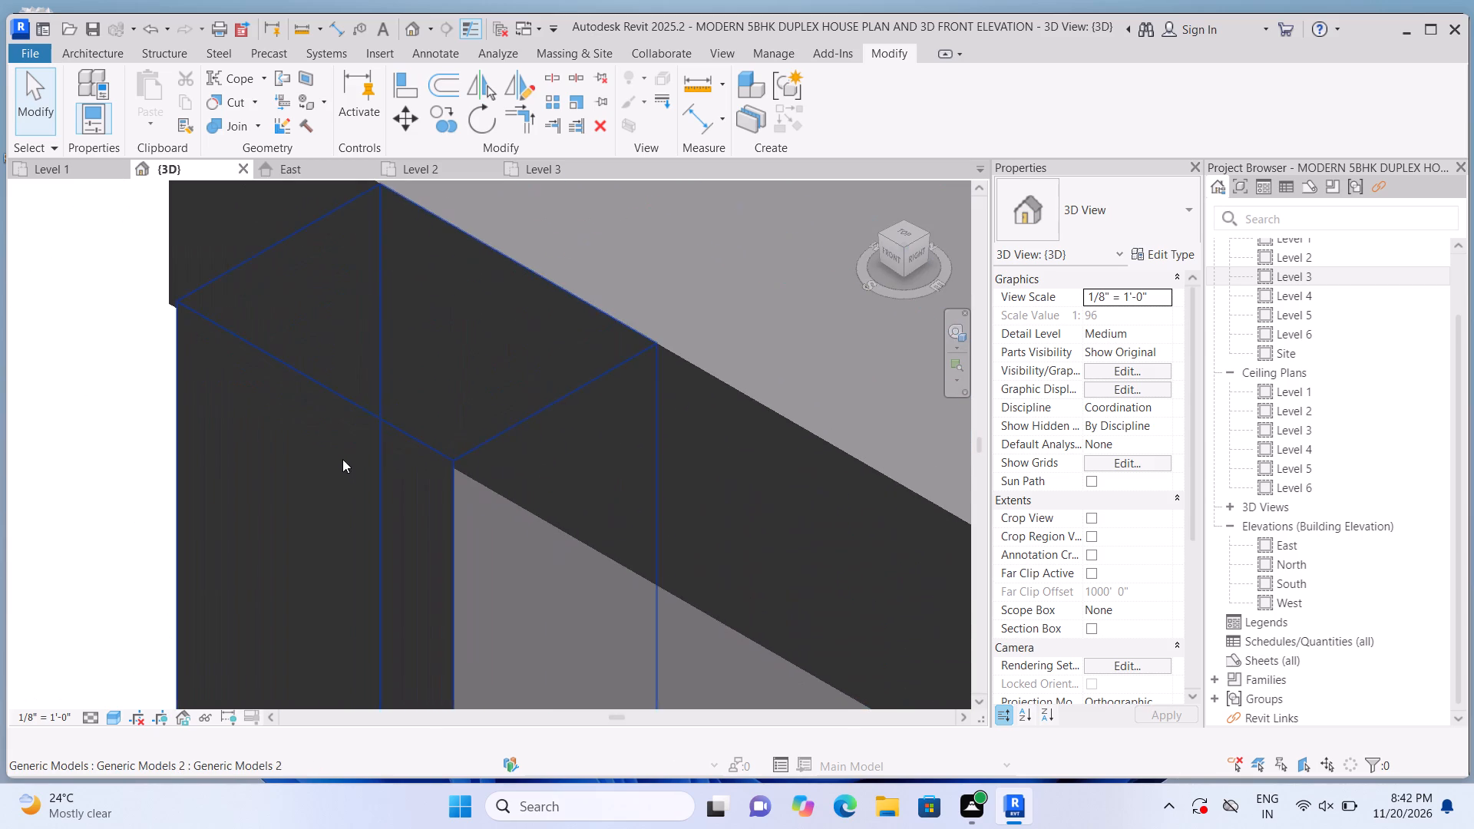
{"action": "scroll", "coordinate": [140, 334], "scroll_direction": "up", "scroll_amount": 6}
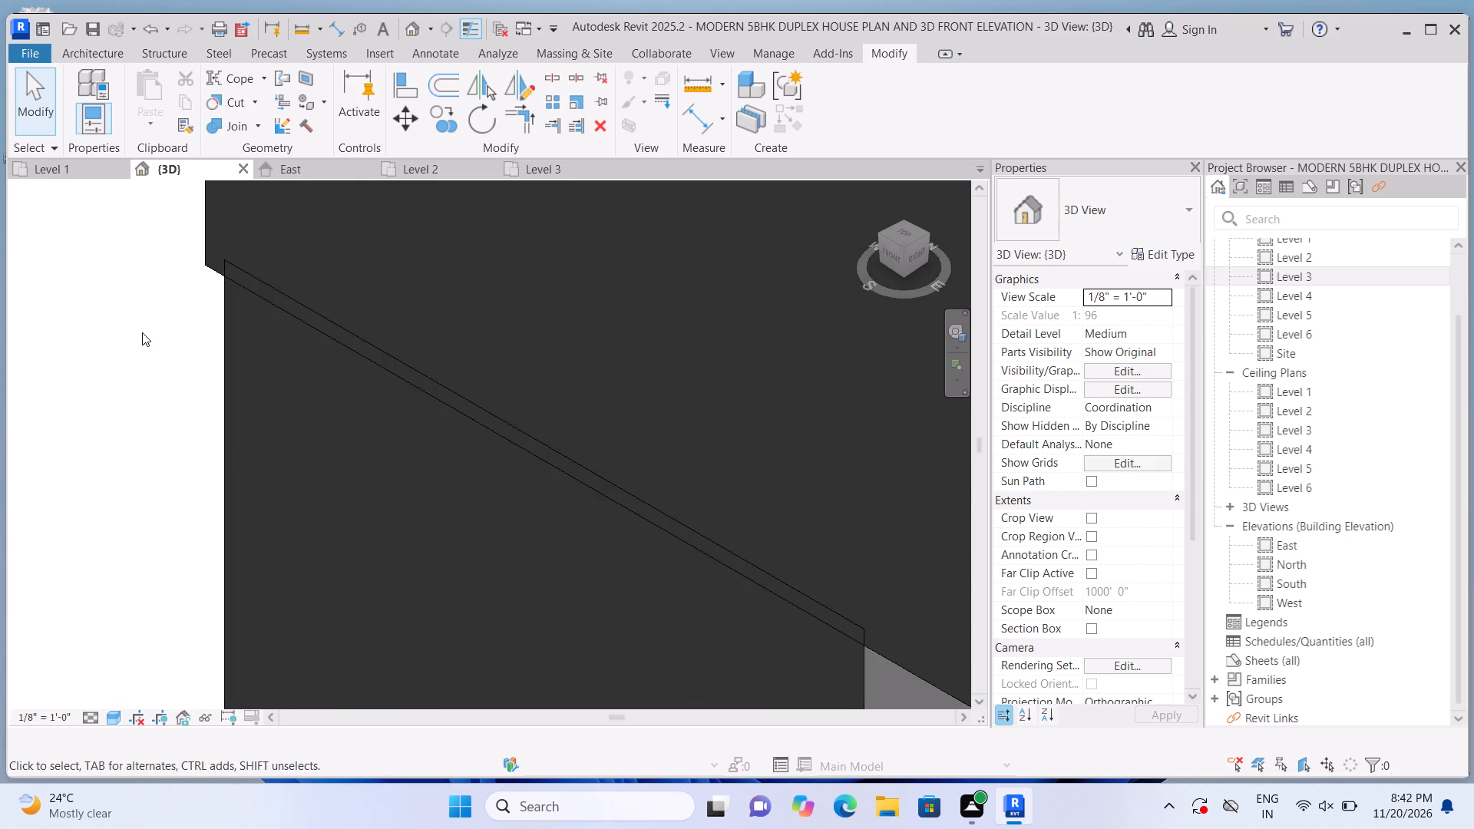
{"action": "middle_click_drag", "start_coordinate": [128, 331], "coordinate": [40, 526]}
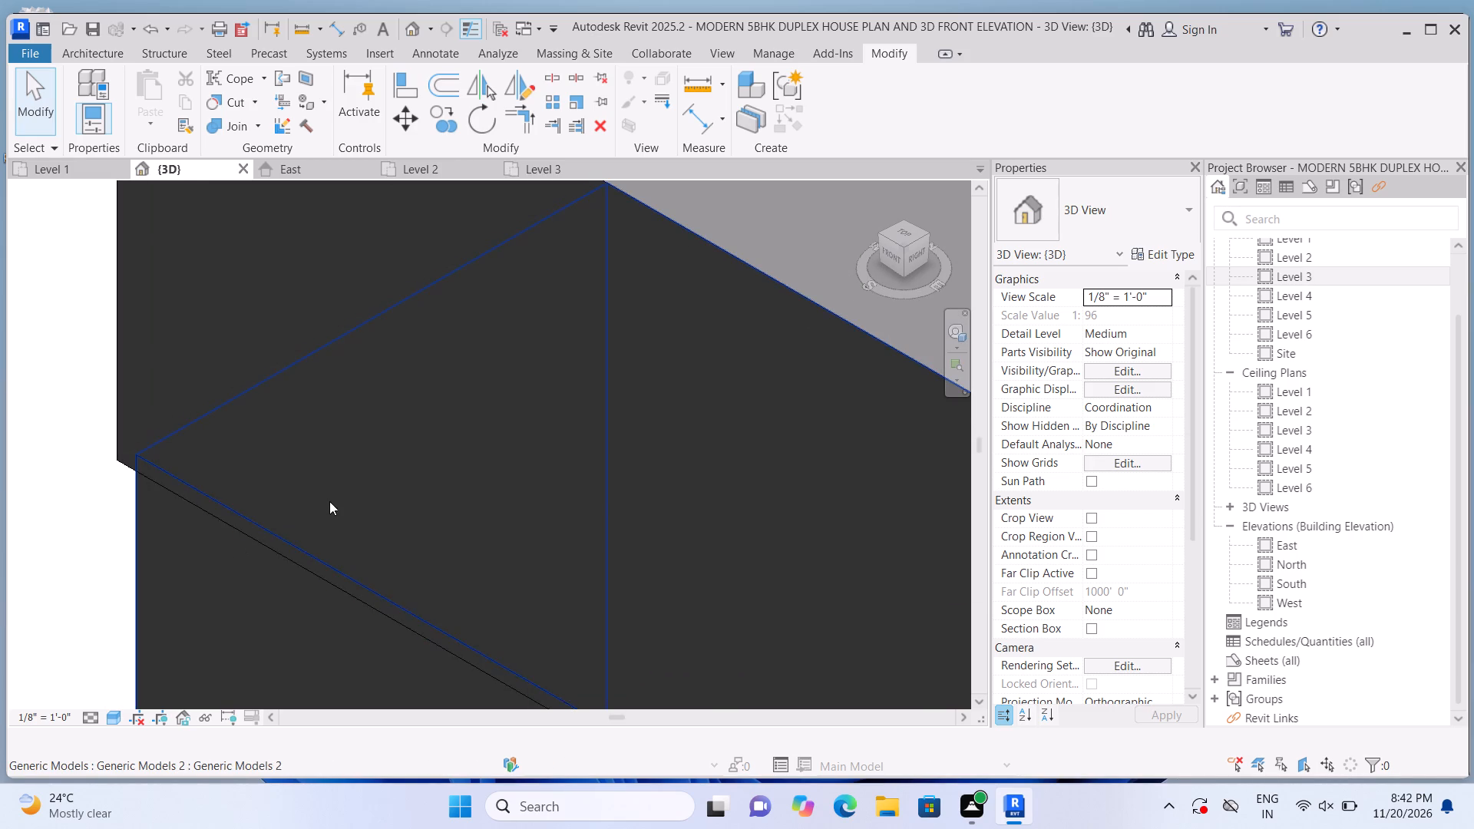
Select the rooftop frame's top beam and inspect how it overlaps the corner post beneath it.
{"action": "left_click", "coordinate": [334, 498]}
{"action": "scroll", "coordinate": [336, 494], "scroll_direction": "down", "scroll_amount": 7}
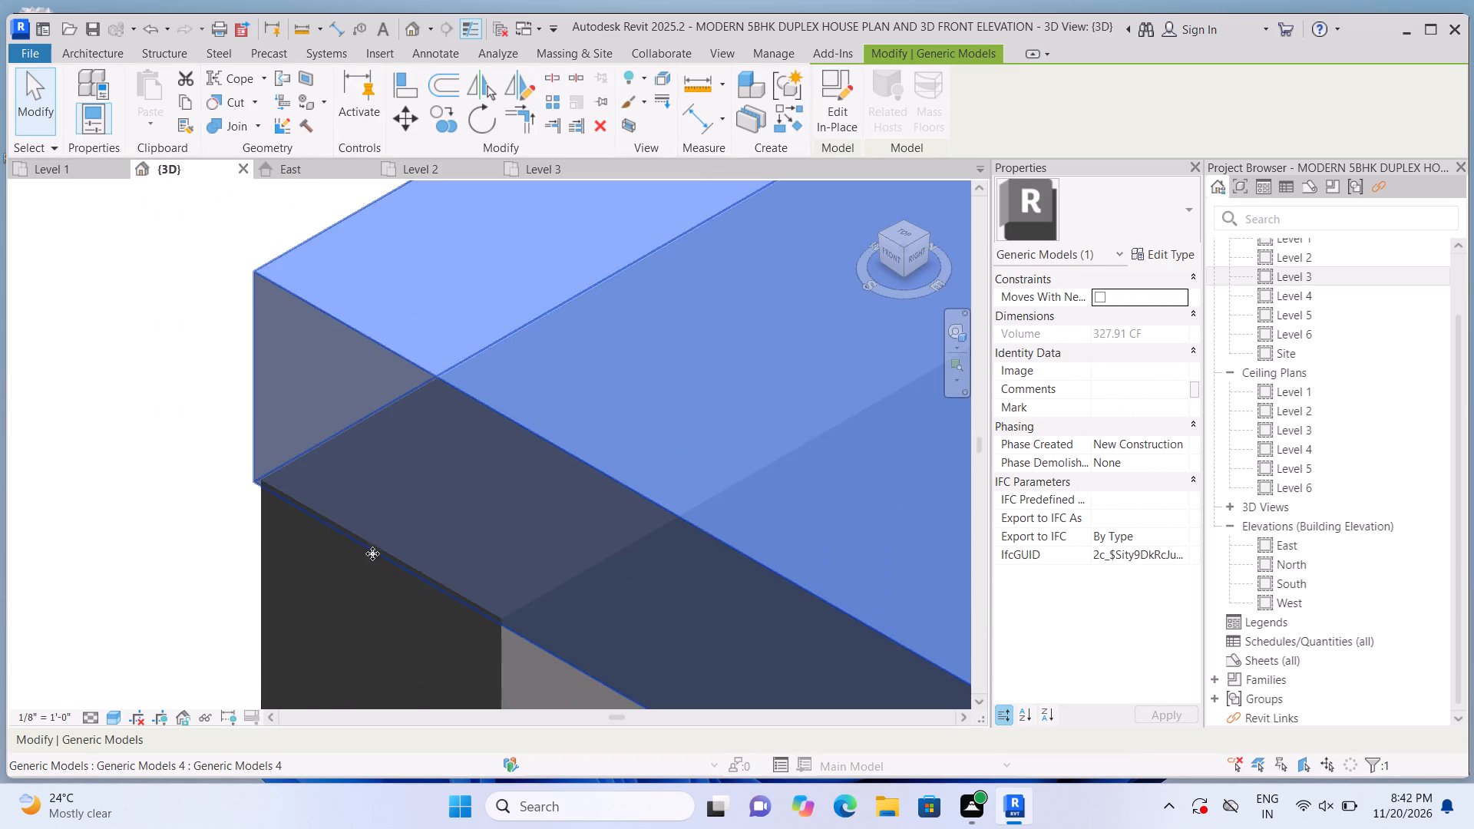
{"action": "scroll", "coordinate": [385, 564], "scroll_direction": "down", "scroll_amount": 13}
{"action": "middle_click_drag", "start_coordinate": [433, 589], "coordinate": [349, 432]}
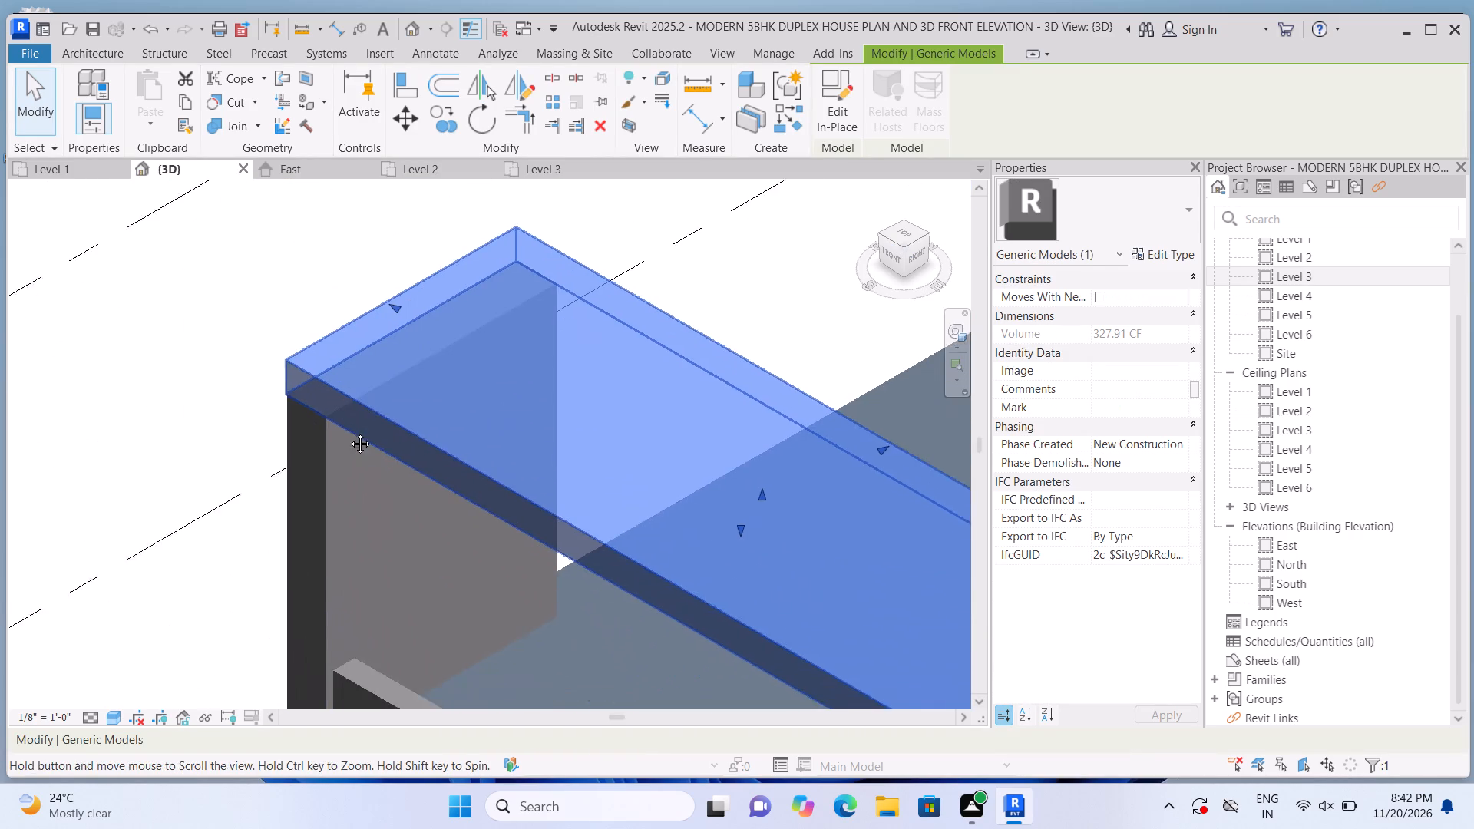
{"action": "middle_click_drag", "start_coordinate": [349, 432], "coordinate": [344, 421]}
{"action": "scroll", "coordinate": [716, 458], "scroll_direction": "up", "scroll_amount": 3}
{"action": "scroll", "coordinate": [744, 547], "scroll_direction": "down", "scroll_amount": 9}
{"action": "middle_click_drag", "start_coordinate": [737, 530], "coordinate": [735, 529]}
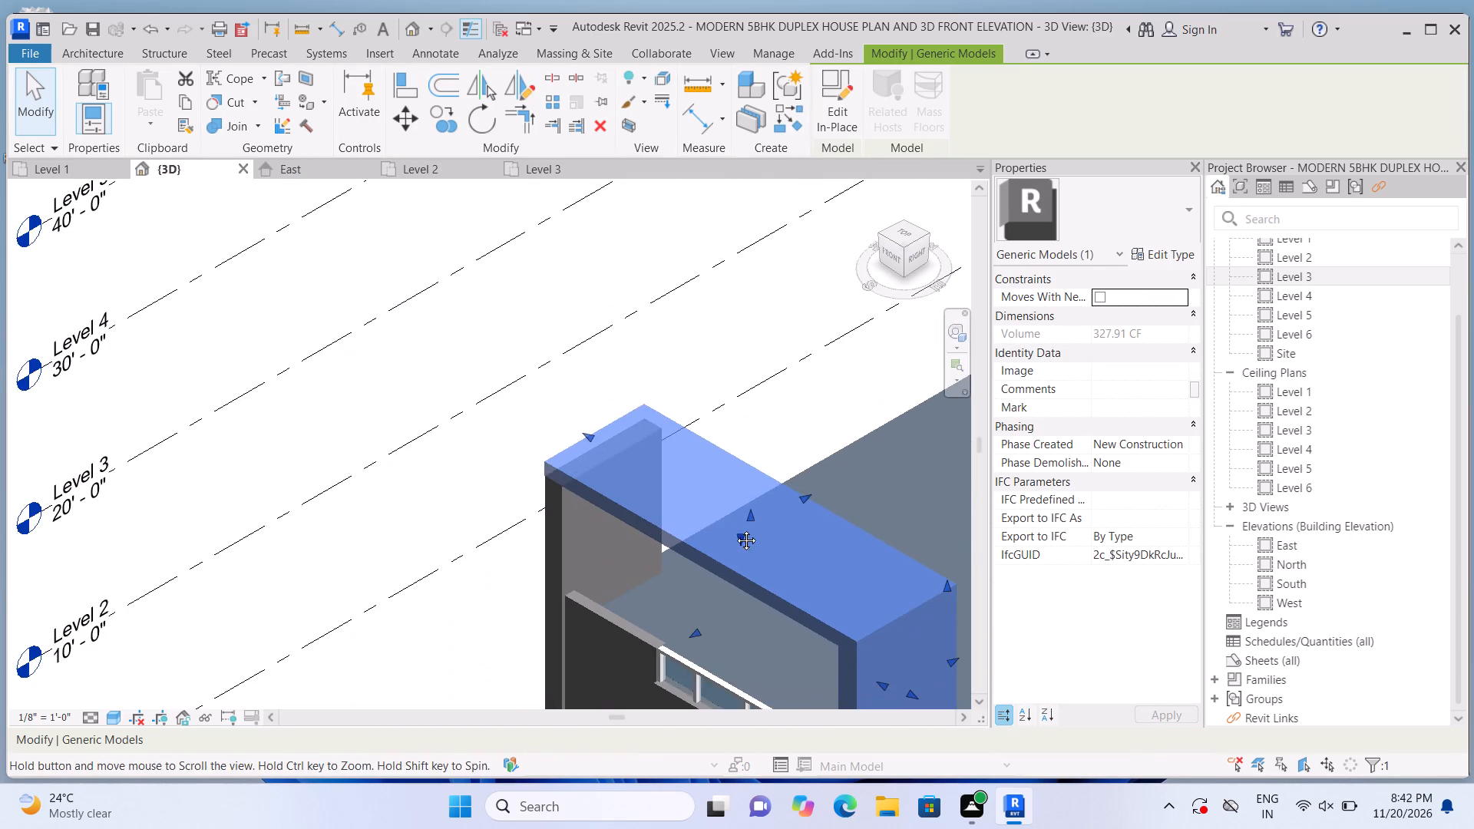
{"action": "middle_click_drag", "start_coordinate": [735, 529], "coordinate": [616, 446]}
{"action": "scroll", "coordinate": [616, 447], "scroll_direction": "up", "scroll_amount": 9}
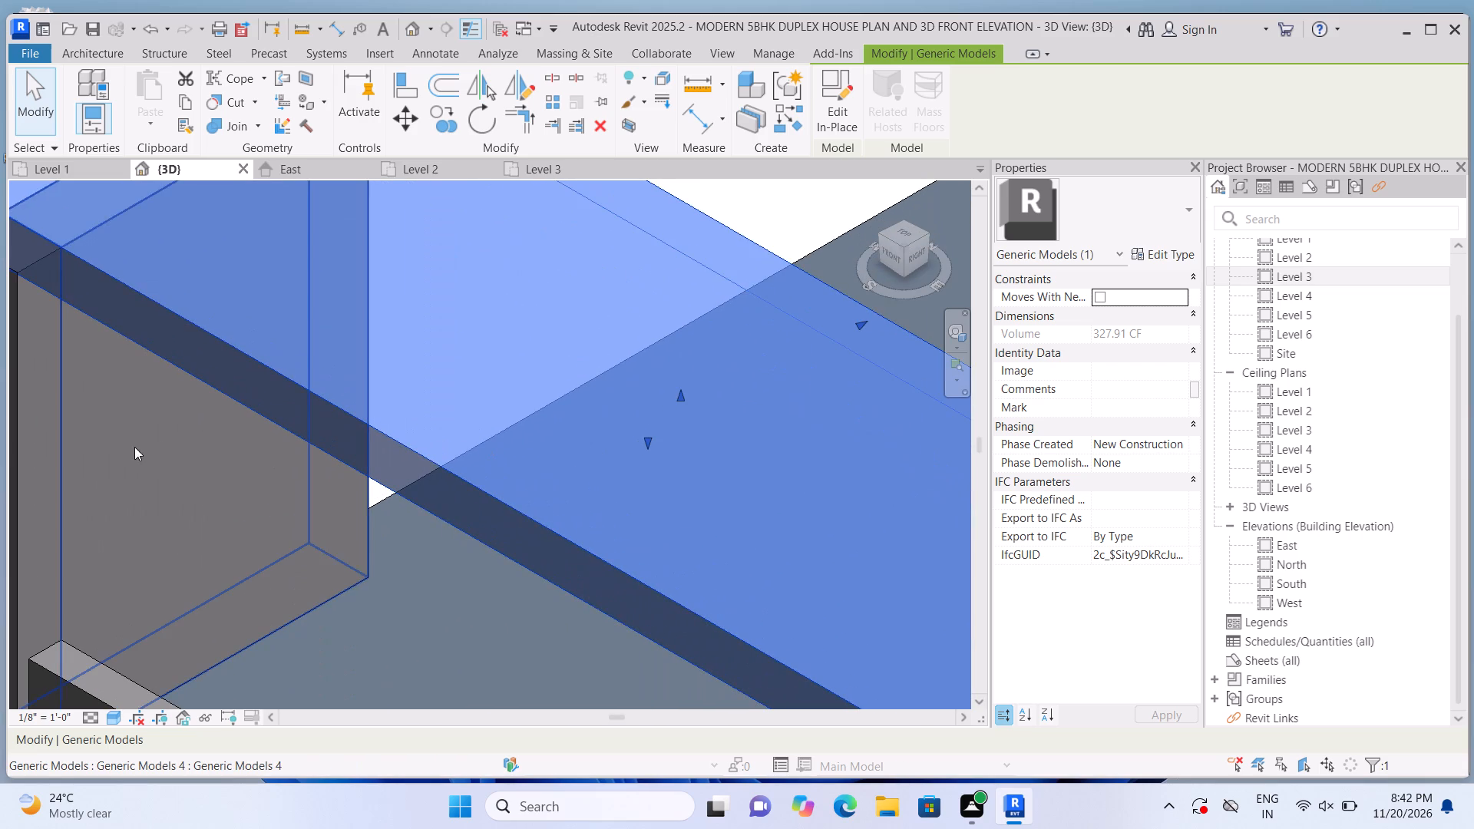
{"action": "scroll", "coordinate": [434, 543], "scroll_direction": "down", "scroll_amount": 4}
{"action": "scroll", "coordinate": [48, 342], "scroll_direction": "up", "scroll_amount": 8}
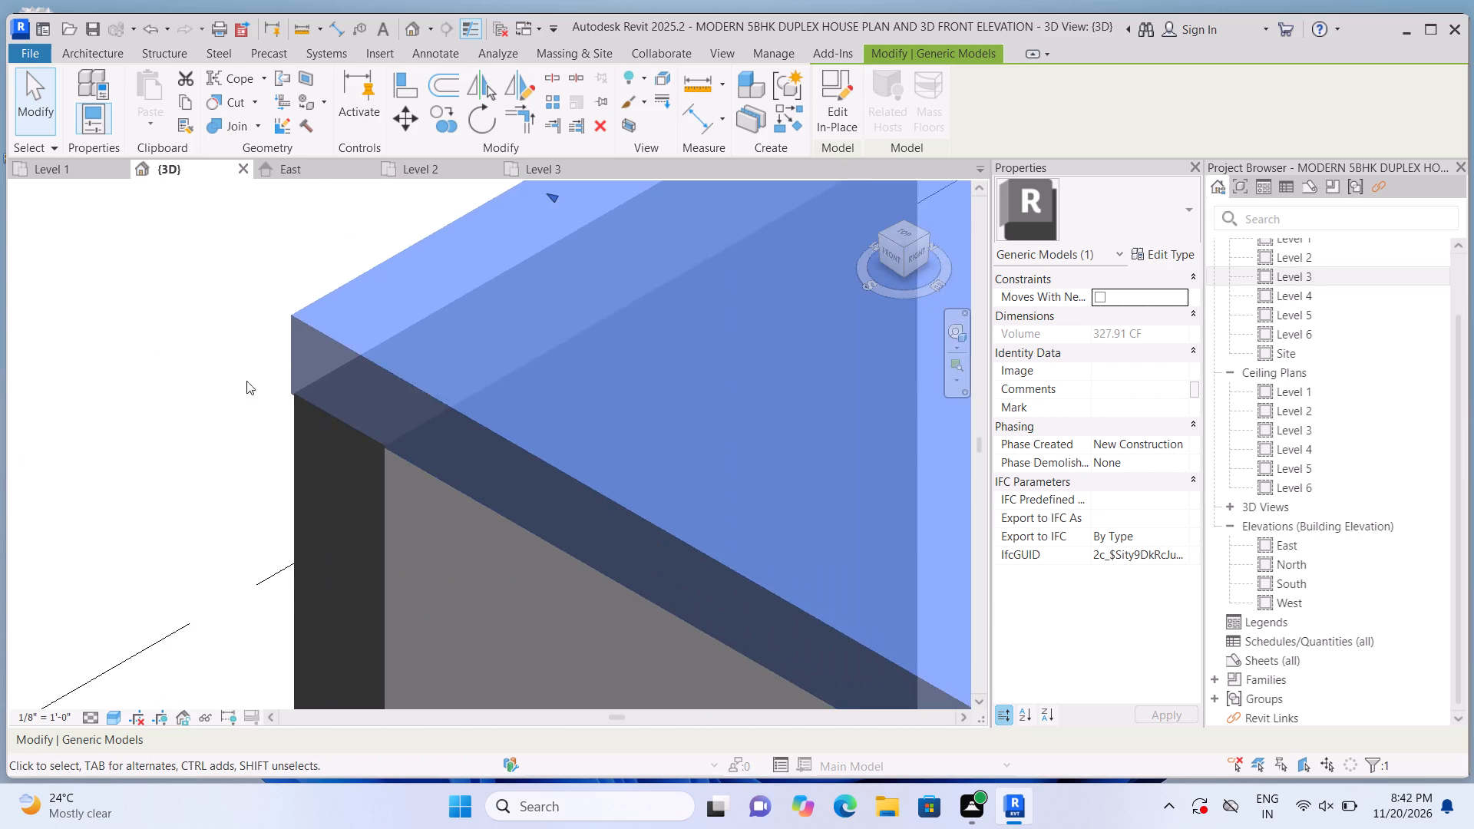
{"action": "scroll", "coordinate": [246, 381], "scroll_direction": "up", "scroll_amount": 9}
{"action": "scroll", "coordinate": [140, 408], "scroll_direction": "up", "scroll_amount": 2}
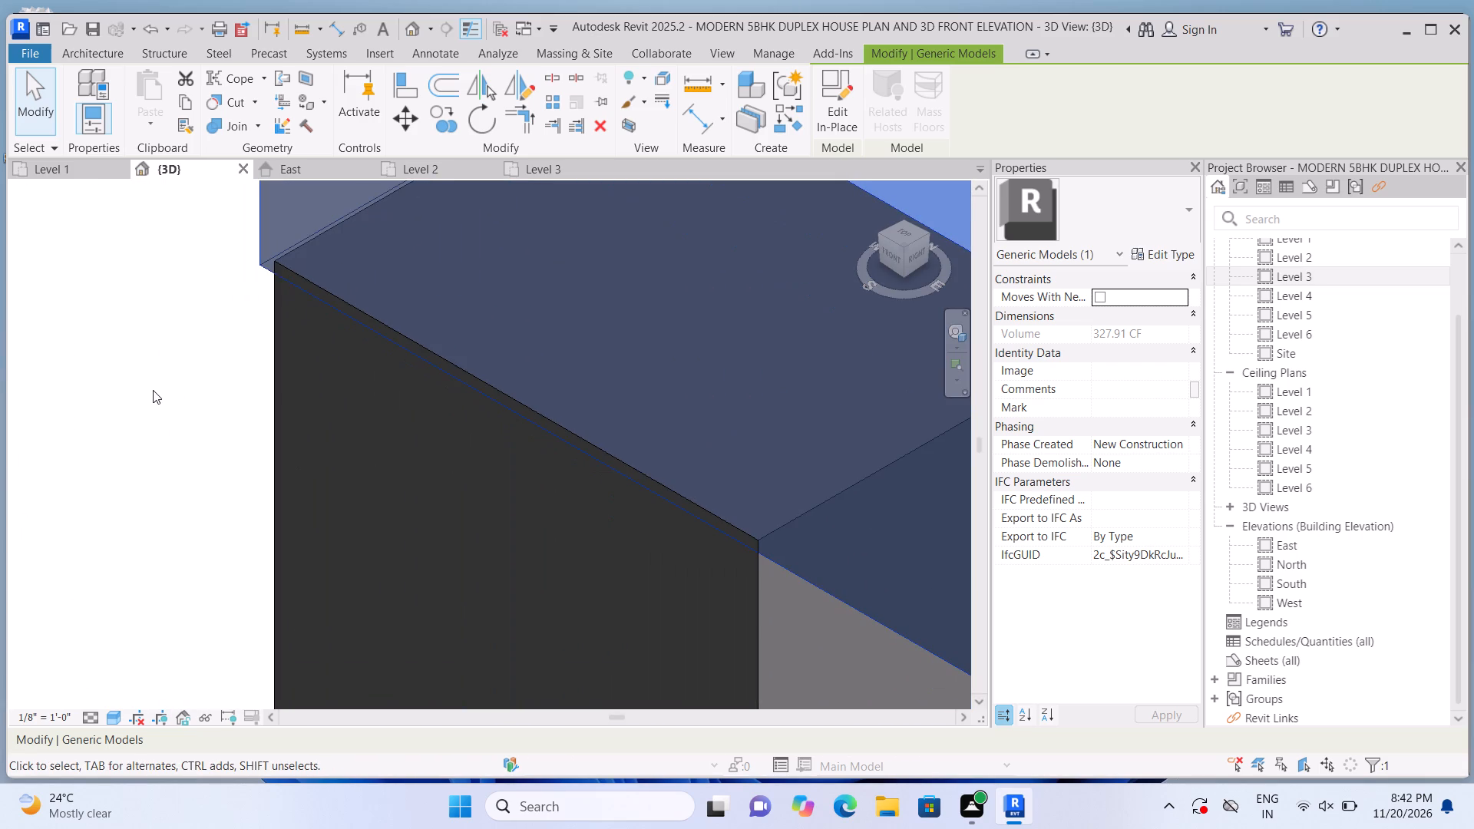
{"action": "scroll", "coordinate": [154, 390], "scroll_direction": "down", "scroll_amount": 16}
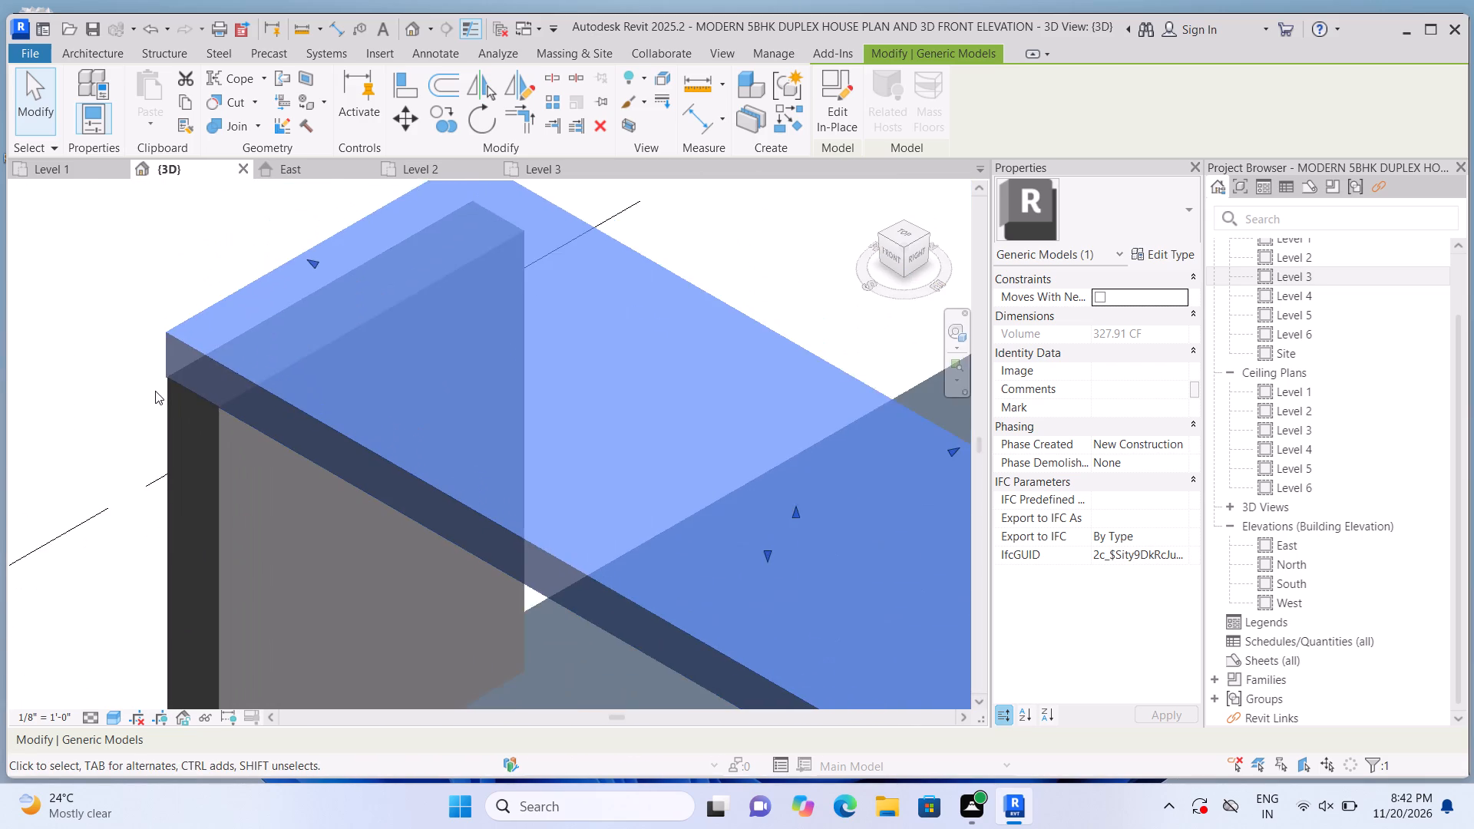
Adjust the underside of the rooftop frame's top beam with its shape handle, leaving the beam slightly thicker over the corner post.
{"action": "scroll", "coordinate": [156, 392], "scroll_direction": "down", "scroll_amount": 7}
{"action": "scroll", "coordinate": [341, 606], "scroll_direction": "up", "scroll_amount": 6}
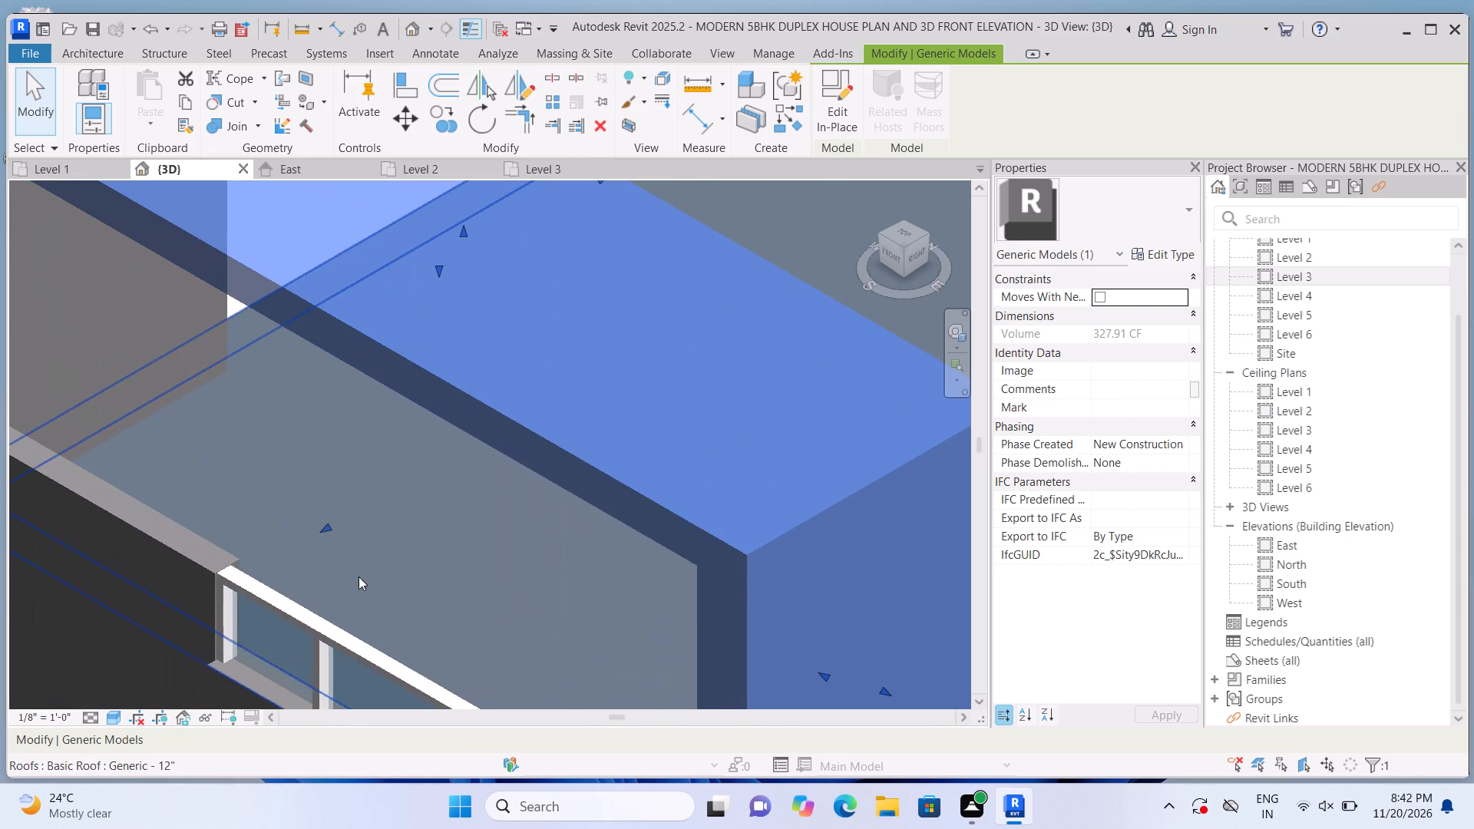
{"action": "scroll", "coordinate": [580, 667], "scroll_direction": "down", "scroll_amount": 3}
{"action": "scroll", "coordinate": [194, 242], "scroll_direction": "down", "scroll_amount": 3}
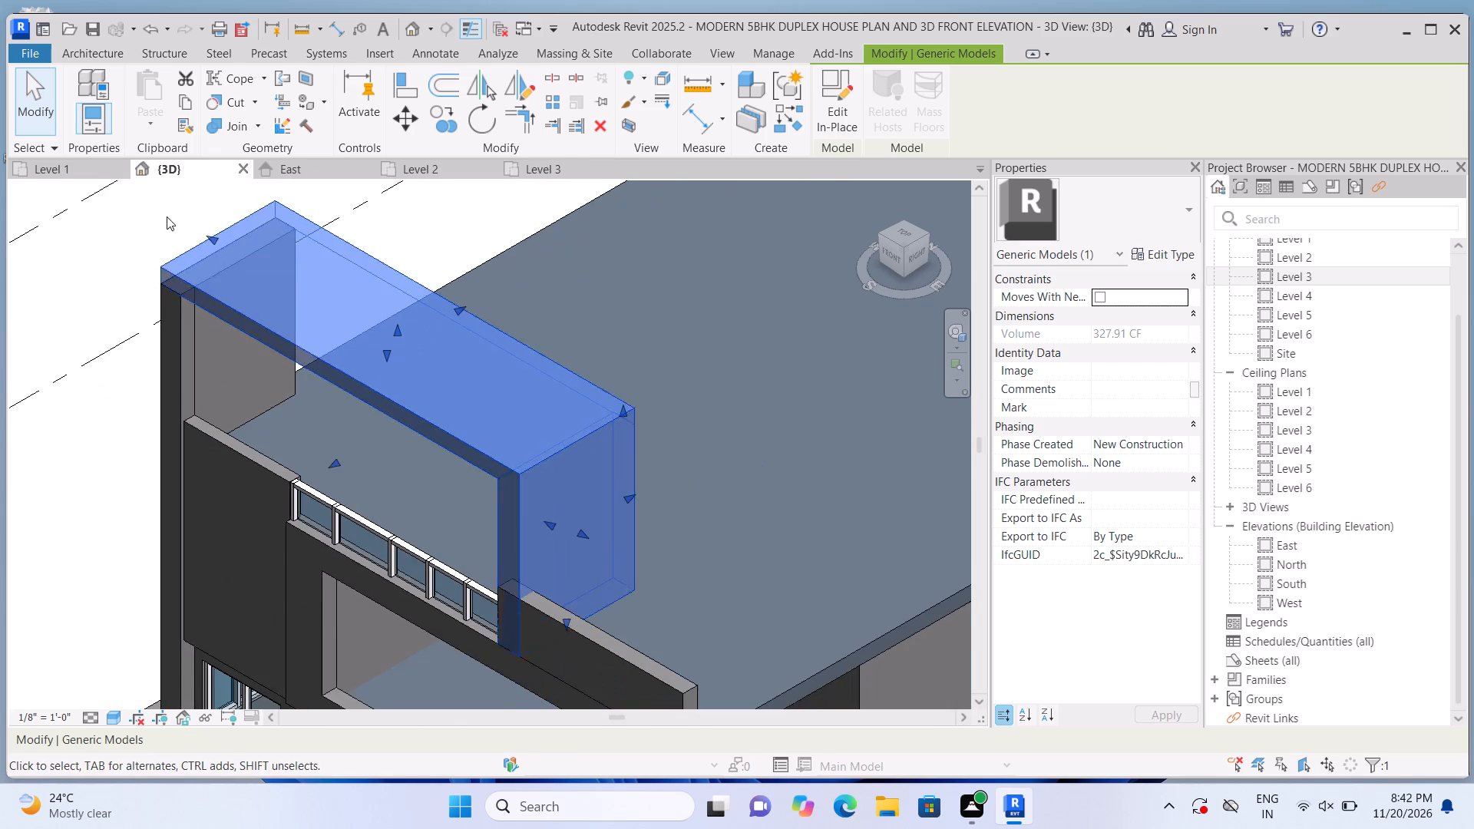
{"action": "scroll", "coordinate": [167, 216], "scroll_direction": "up", "scroll_amount": 1}
{"action": "scroll", "coordinate": [322, 239], "scroll_direction": "up", "scroll_amount": 4}
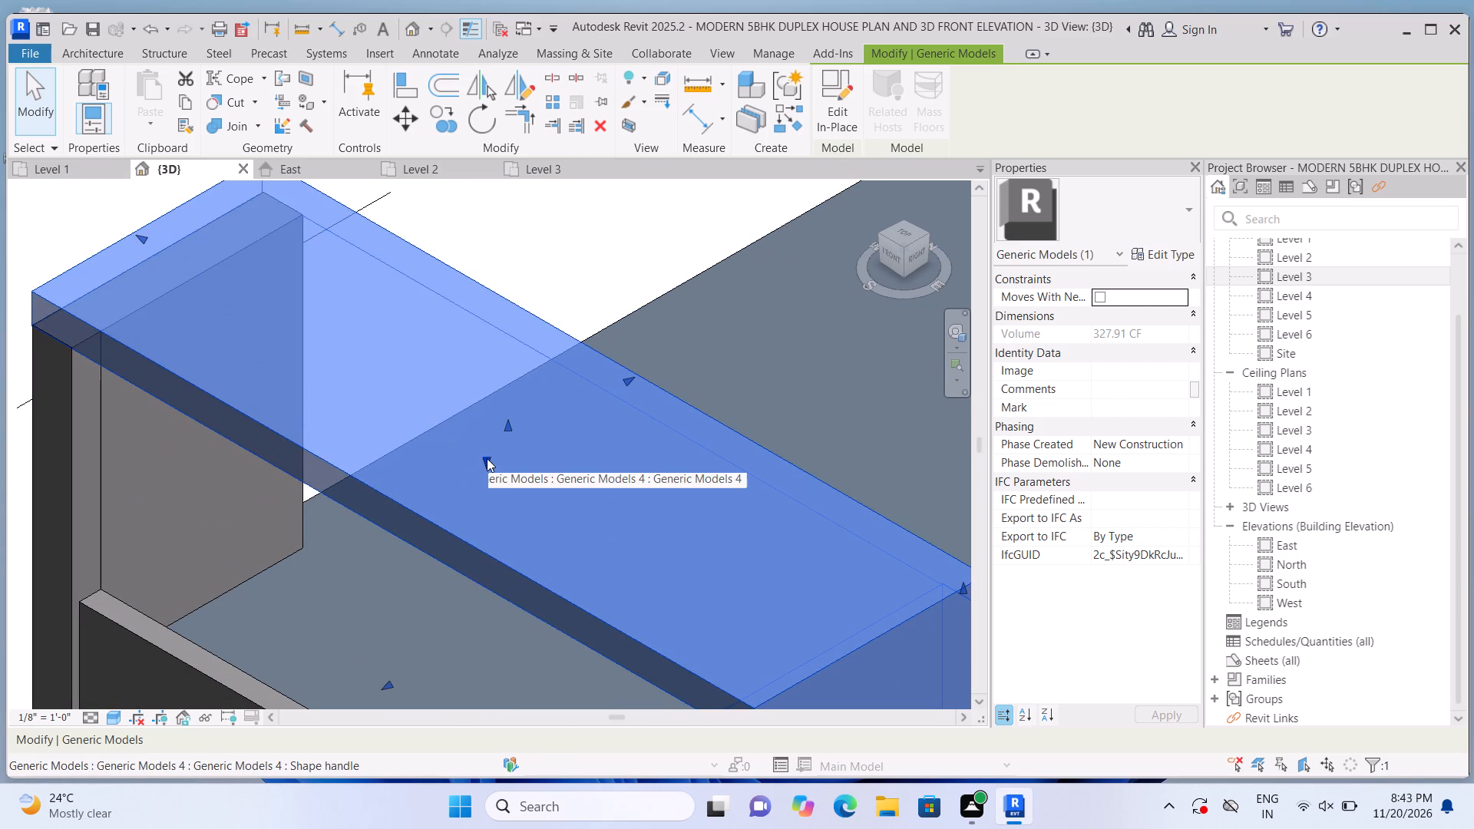
{"action": "left_click_drag", "start_coordinate": [487, 458], "coordinate": [507, 439]}
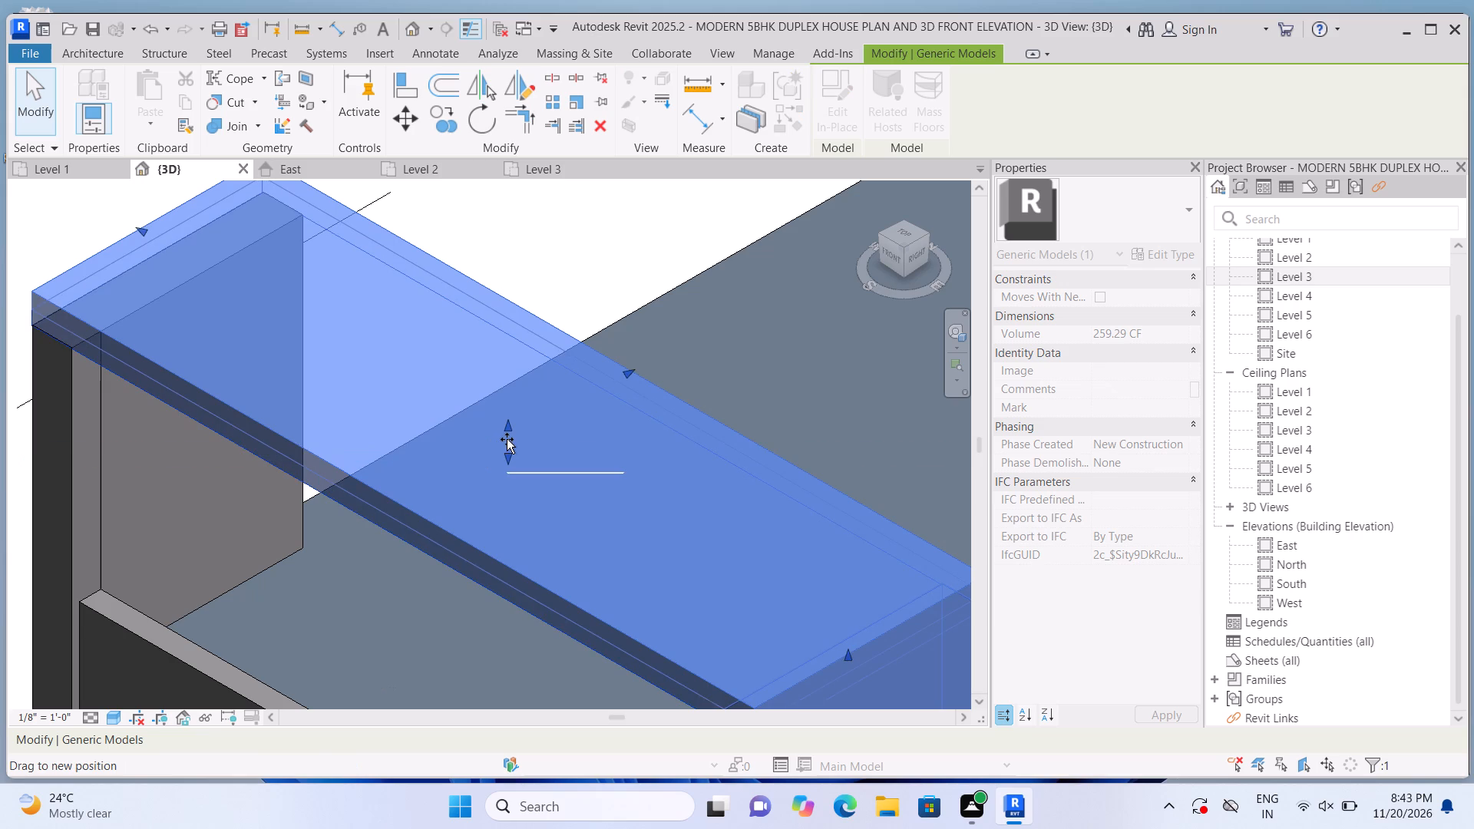
{"action": "left_click_drag", "start_coordinate": [507, 439], "coordinate": [501, 456]}
{"action": "scroll", "coordinate": [279, 470], "scroll_direction": "down", "scroll_amount": 2}
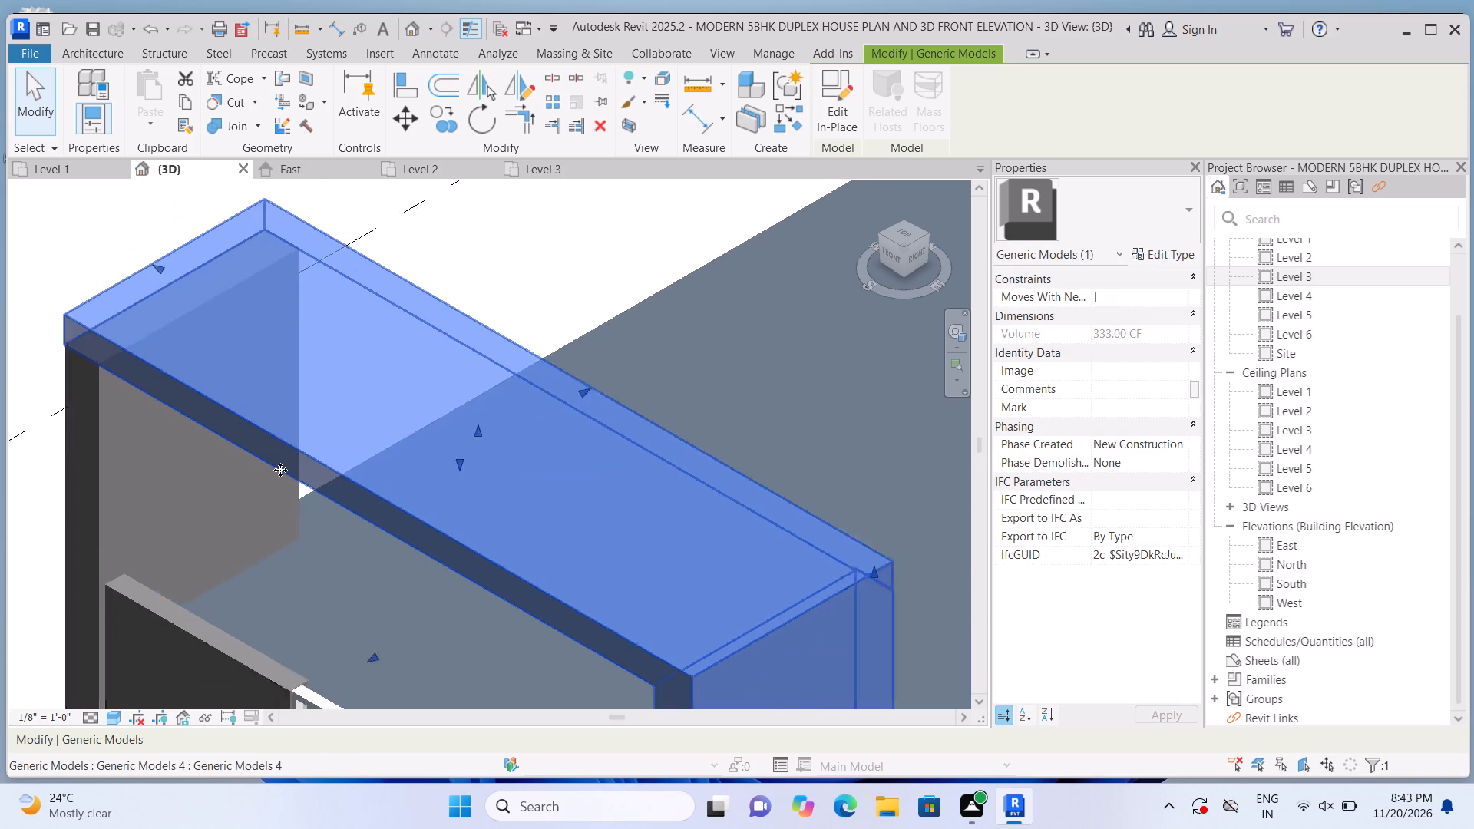
{"action": "scroll", "coordinate": [280, 470], "scroll_direction": "down", "scroll_amount": 1}
{"action": "left_click", "coordinate": [15, 348]}
Apply Cut Geometry between the rooftop frame's top beam and the front corner post where they overlap.
{"action": "scroll", "coordinate": [74, 394], "scroll_direction": "up", "scroll_amount": 12}
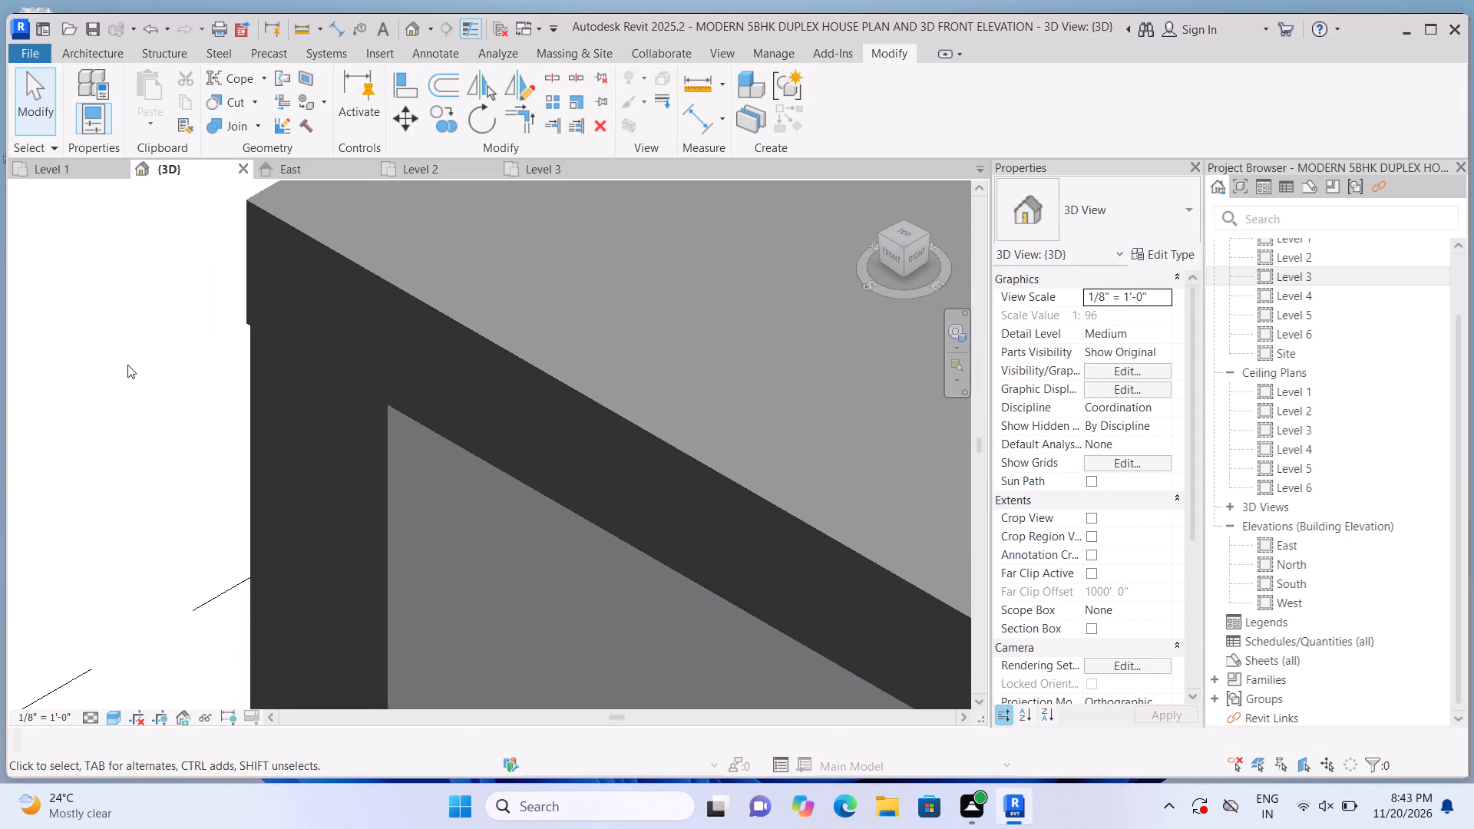
{"action": "scroll", "coordinate": [268, 316], "scroll_direction": "up", "scroll_amount": 6}
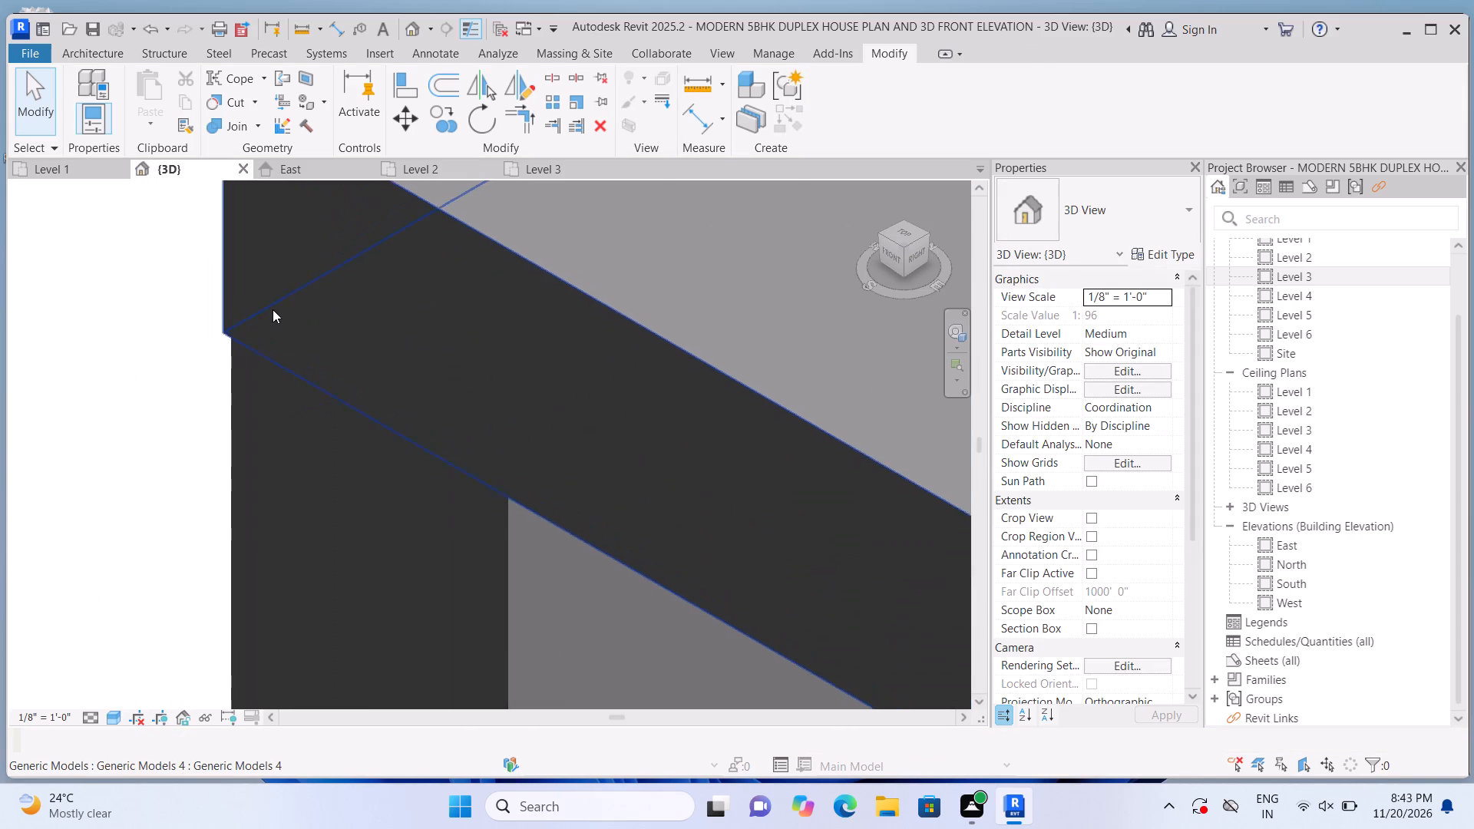
{"action": "scroll", "coordinate": [273, 309], "scroll_direction": "up", "scroll_amount": 5}
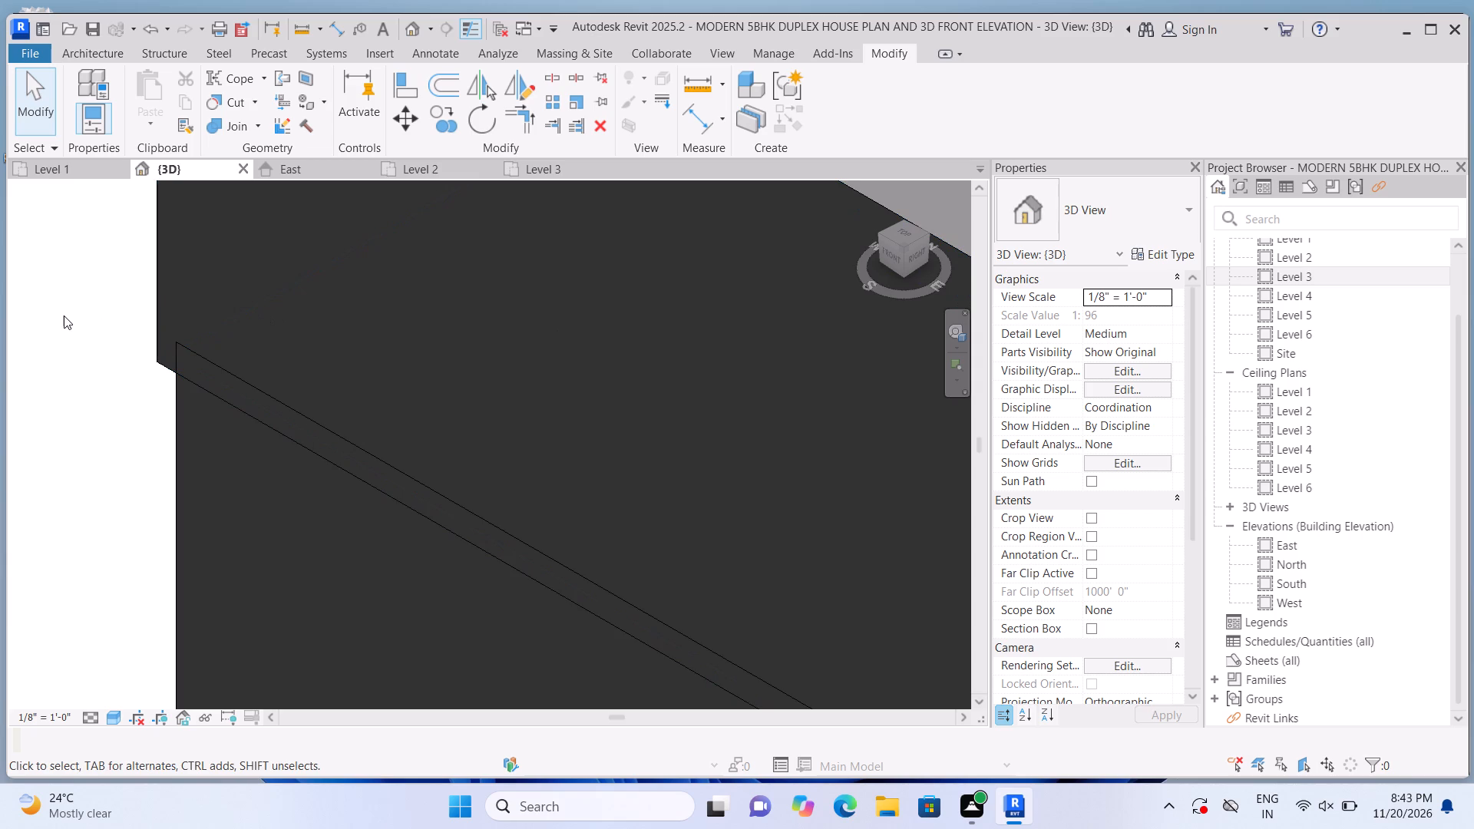
{"action": "left_click", "coordinate": [253, 104]}
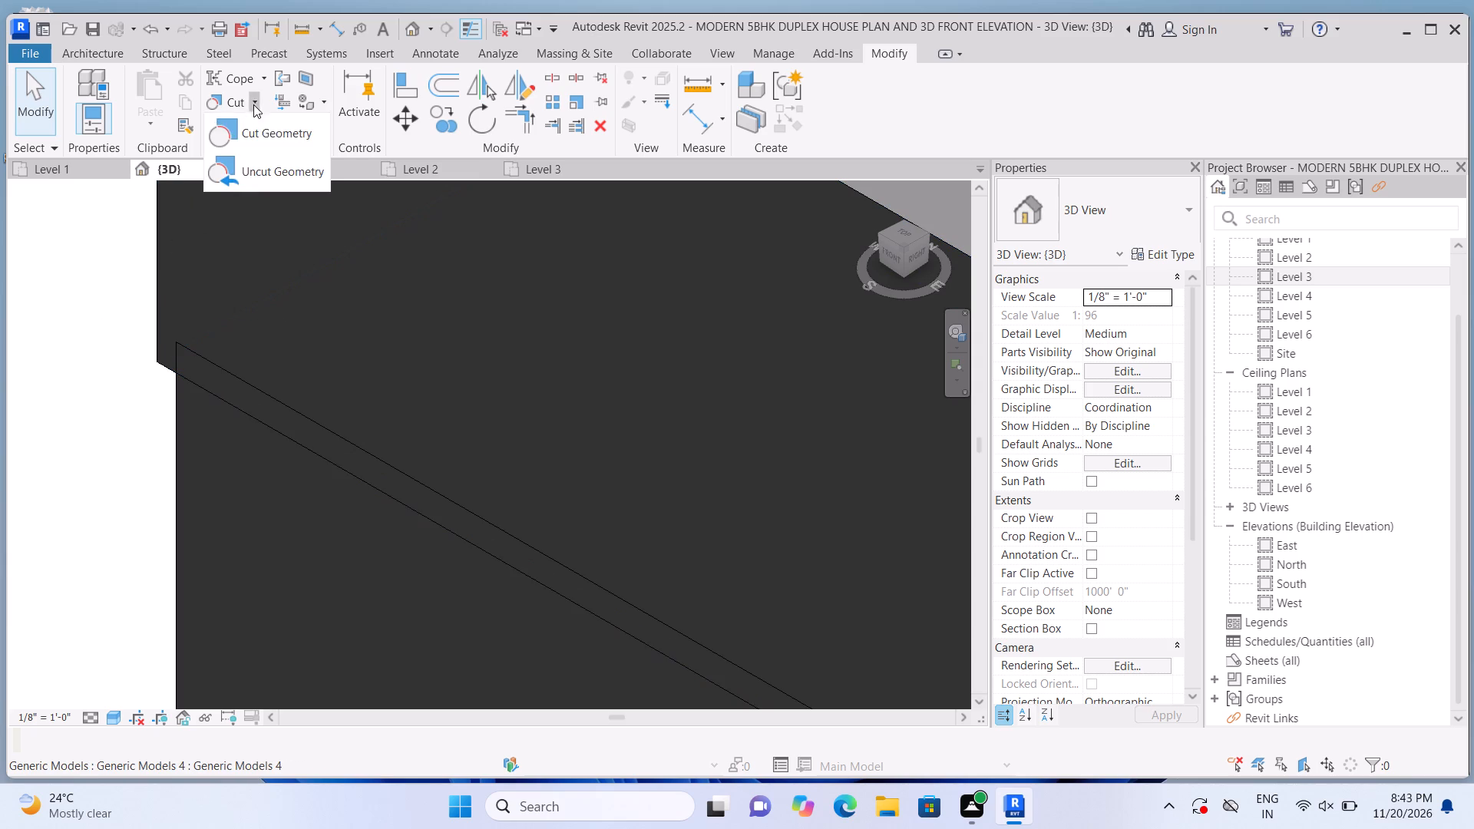
{"action": "left_click", "coordinate": [272, 140]}
{"action": "left_click", "coordinate": [251, 368]}
{"action": "scroll", "coordinate": [203, 436], "scroll_direction": "down", "scroll_amount": 4}
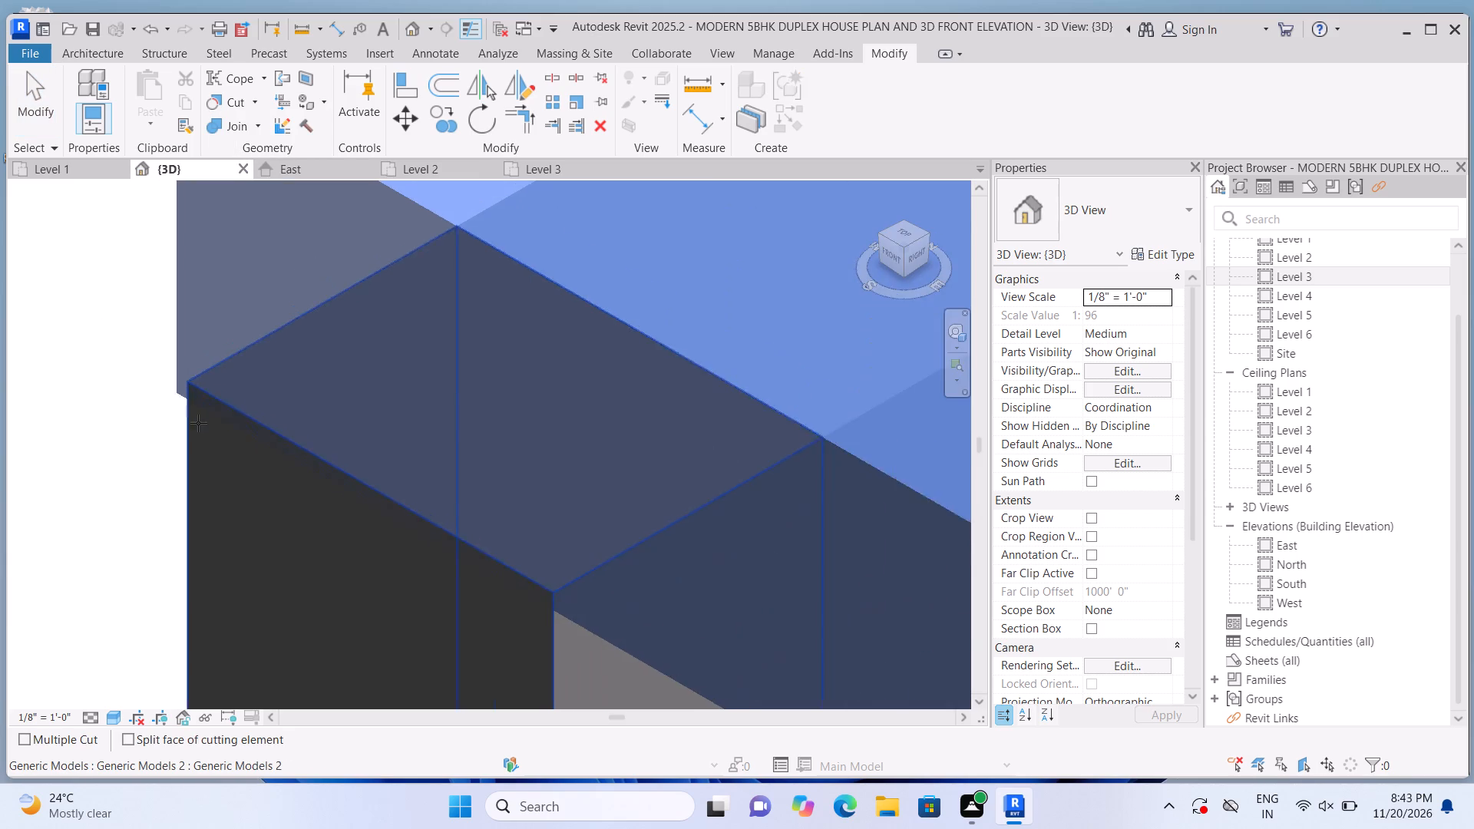
{"action": "scroll", "coordinate": [198, 423], "scroll_direction": "down", "scroll_amount": 4}
{"action": "left_click", "coordinate": [226, 520]}
{"action": "scroll", "coordinate": [283, 451], "scroll_direction": "down", "scroll_amount": 3}
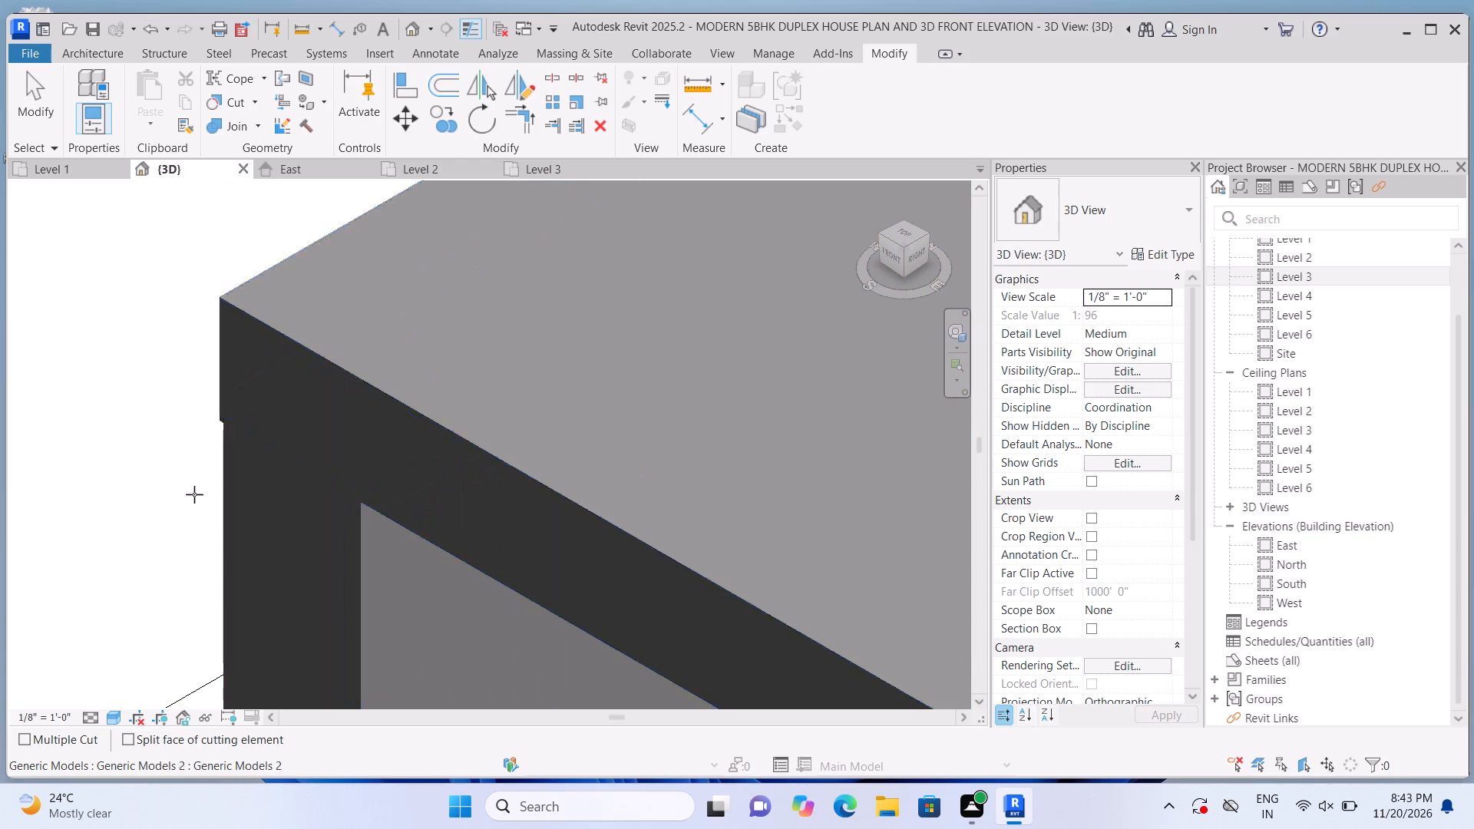
{"action": "left_click", "coordinate": [254, 550]}
{"action": "left_click", "coordinate": [336, 408]}
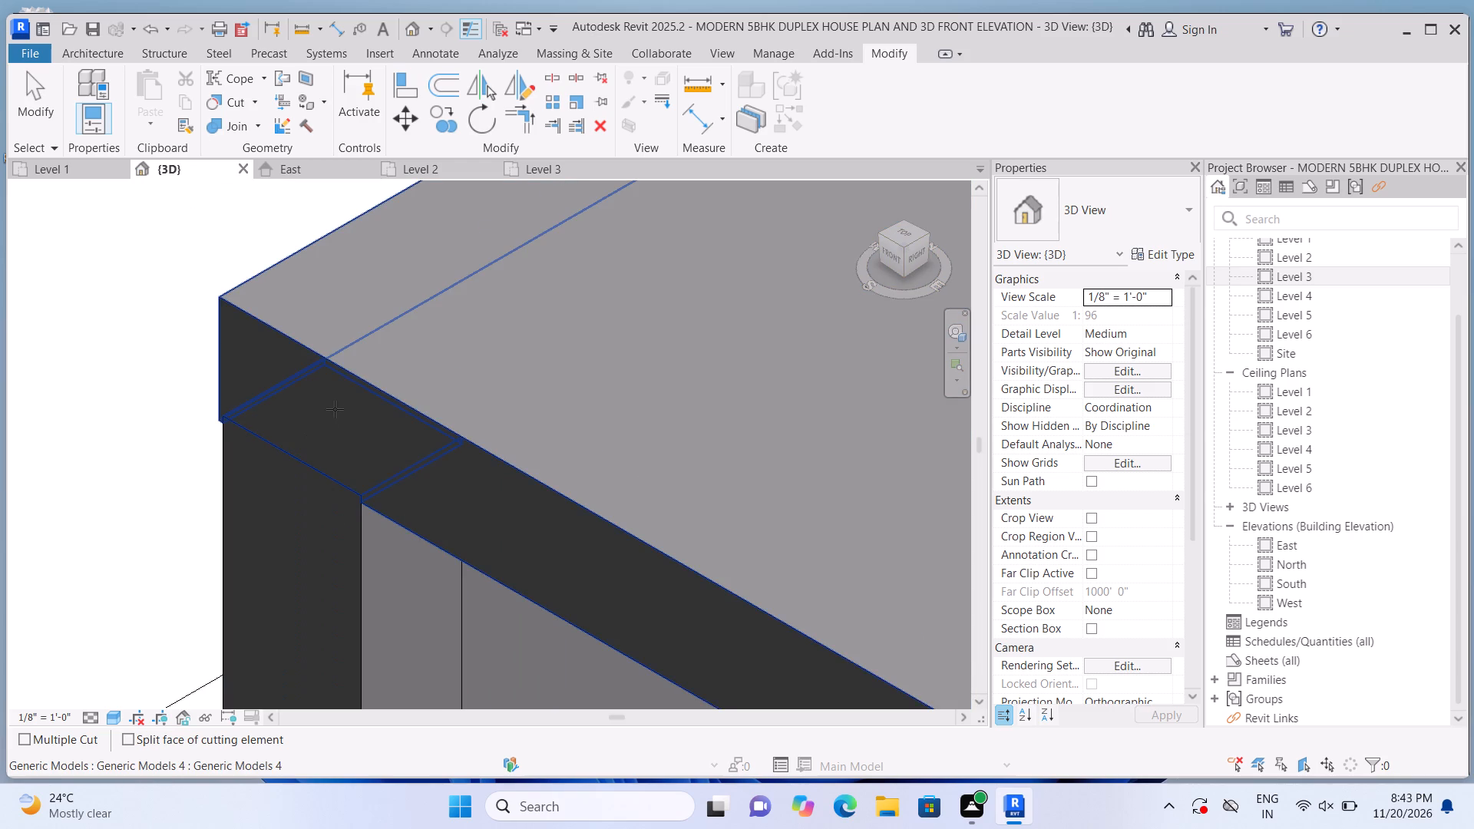
{"action": "left_click", "coordinate": [74, 461]}
{"action": "key", "text": "Escape"}
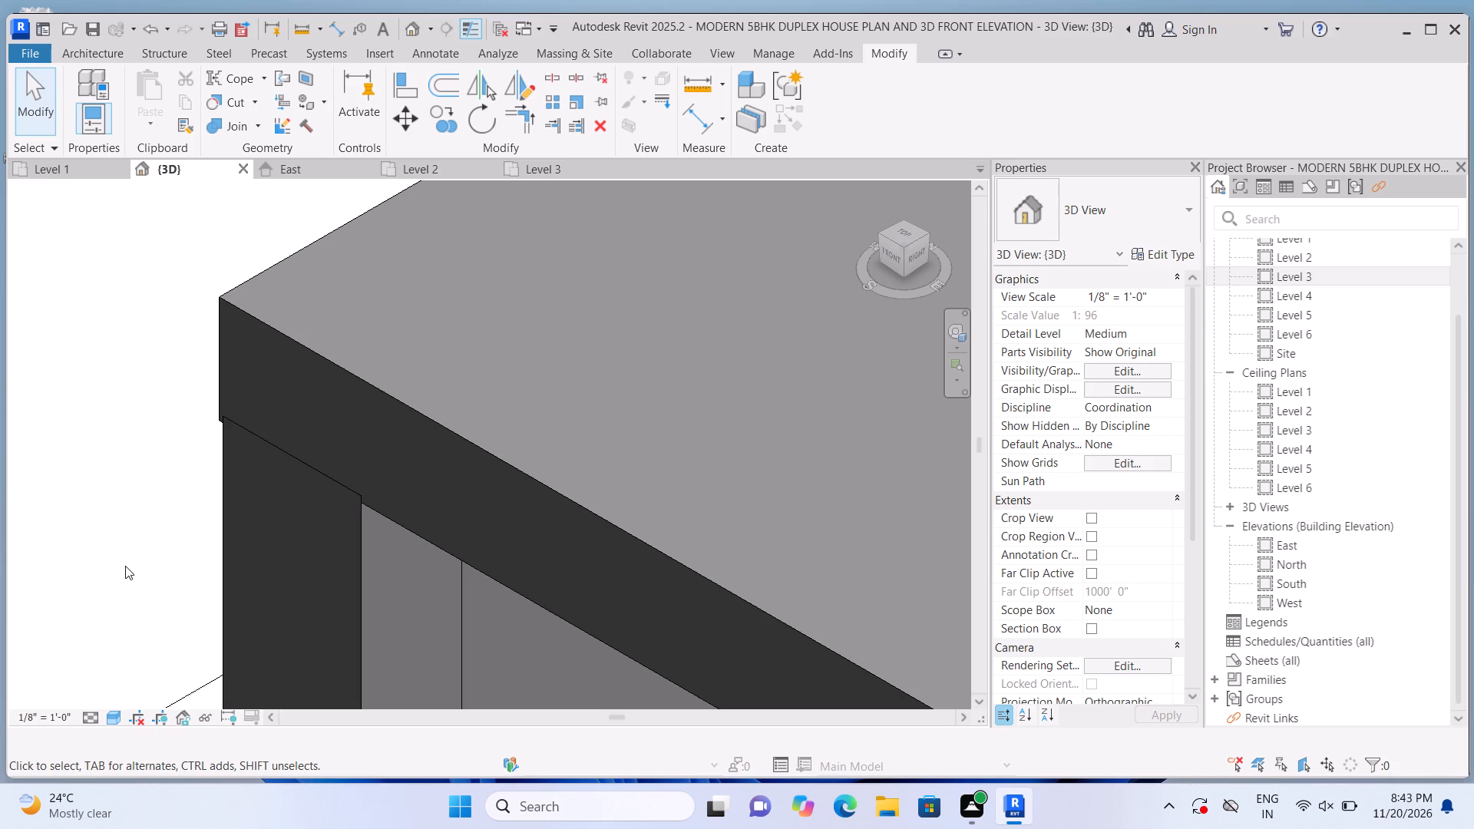
Examine the joint between the rooftop frame's top beam and the front corner post from wider and closer views.
{"action": "scroll", "coordinate": [124, 664], "scroll_direction": "down", "scroll_amount": 10}
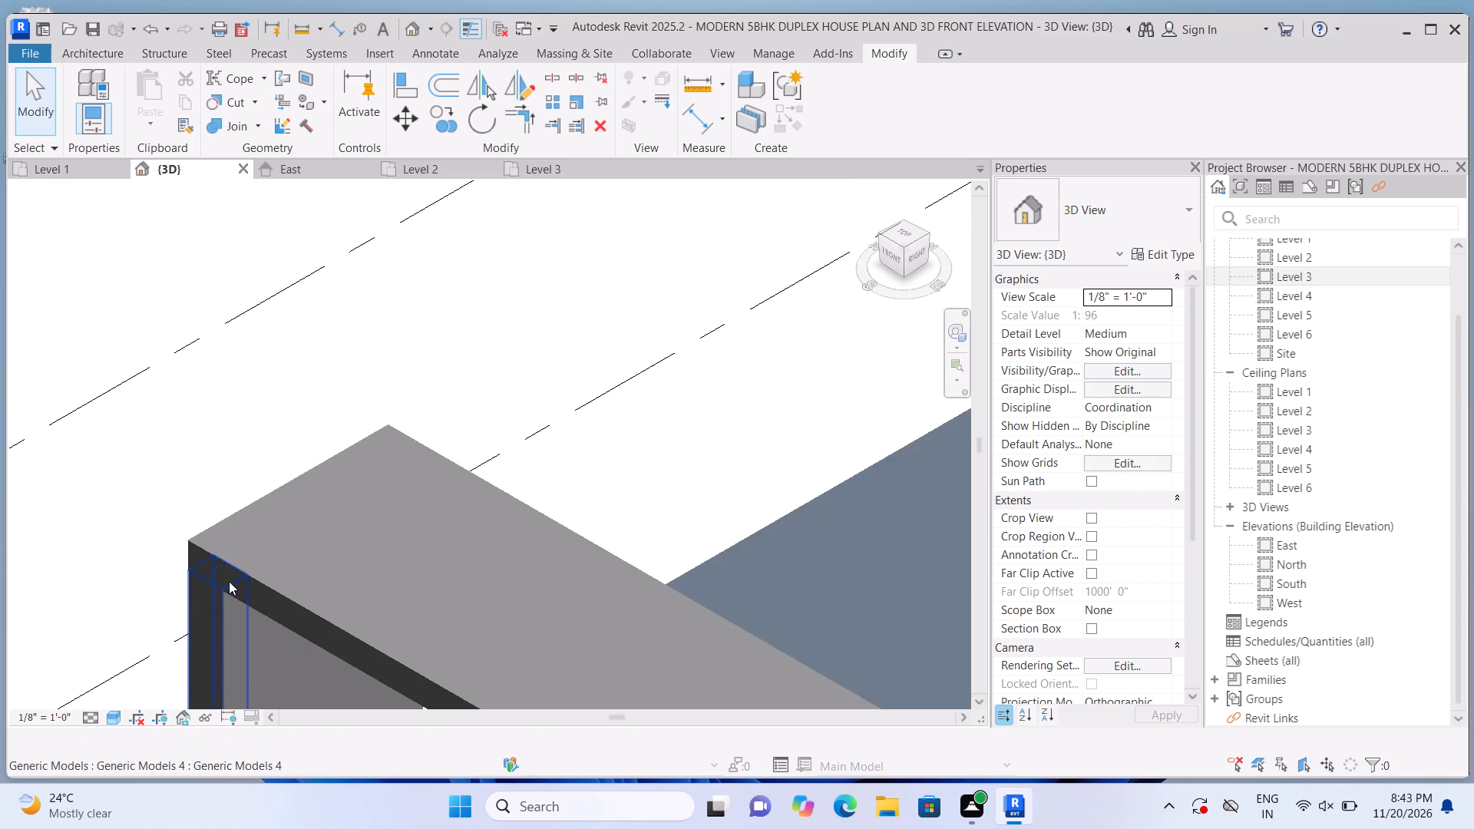
{"action": "middle_click_drag", "start_coordinate": [188, 629], "coordinate": [226, 317]}
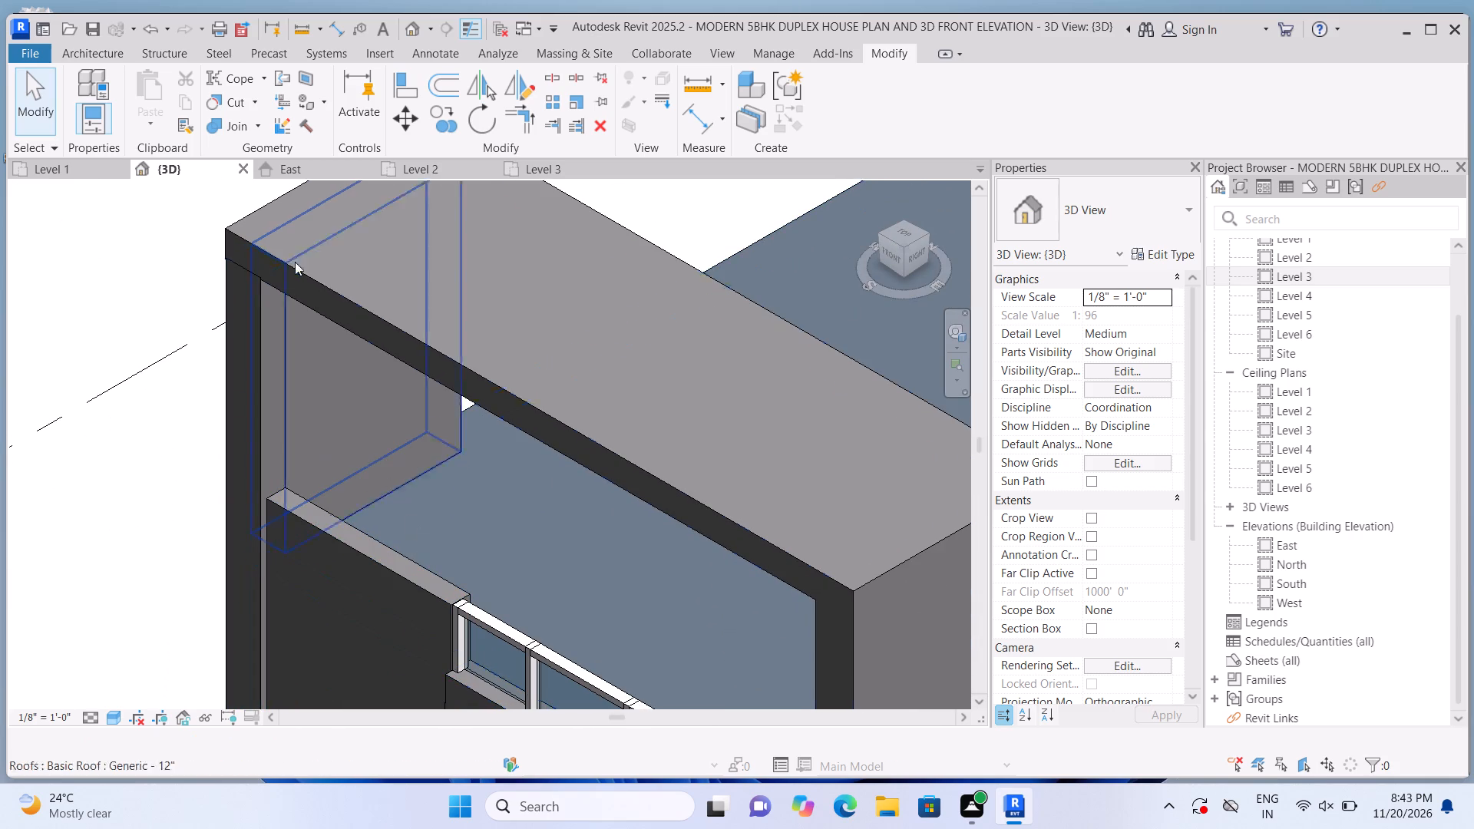
{"action": "scroll", "coordinate": [197, 93], "scroll_direction": "up", "scroll_amount": 17}
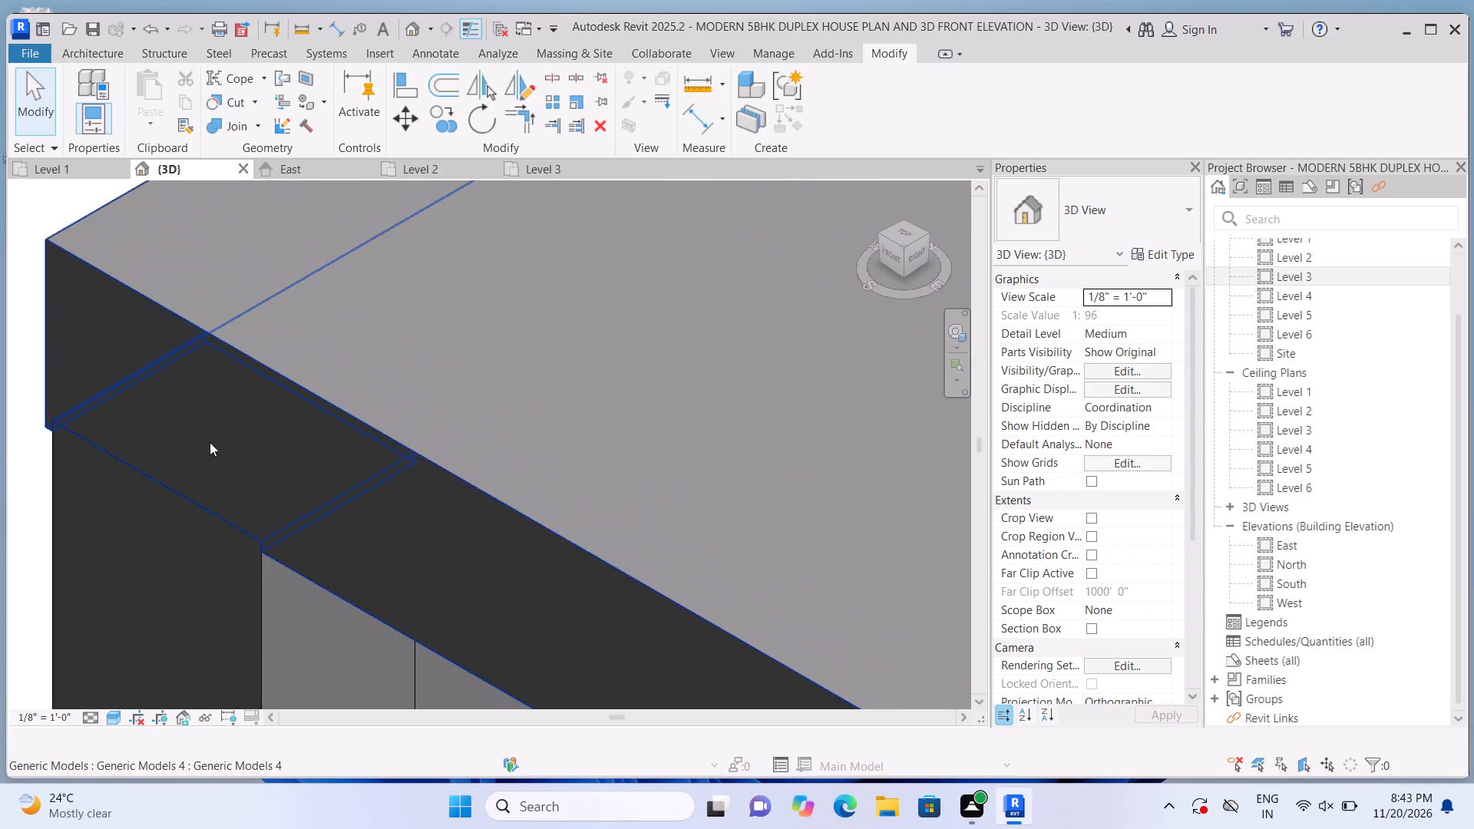
{"action": "scroll", "coordinate": [272, 472], "scroll_direction": "down", "scroll_amount": 3}
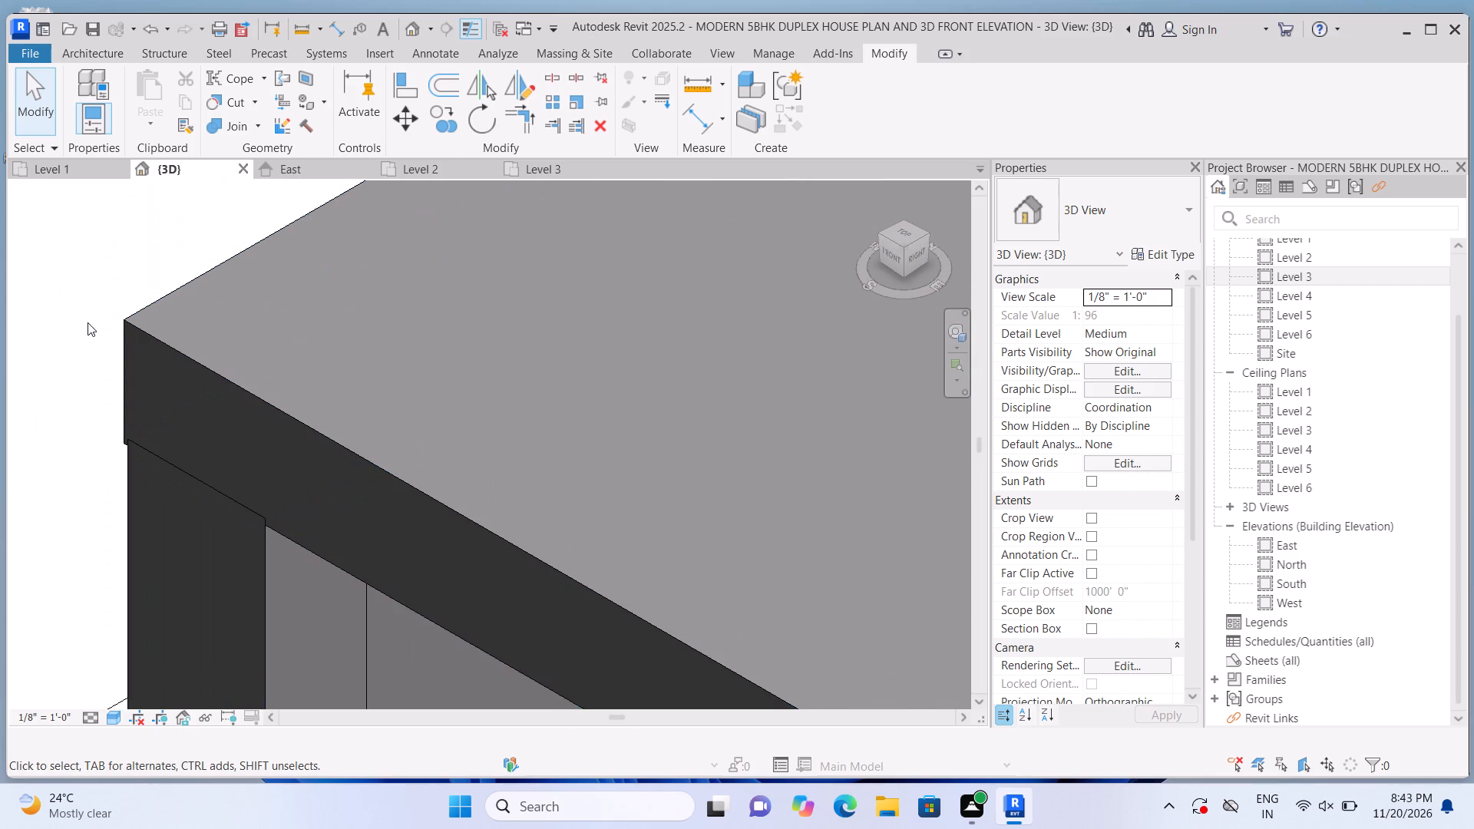
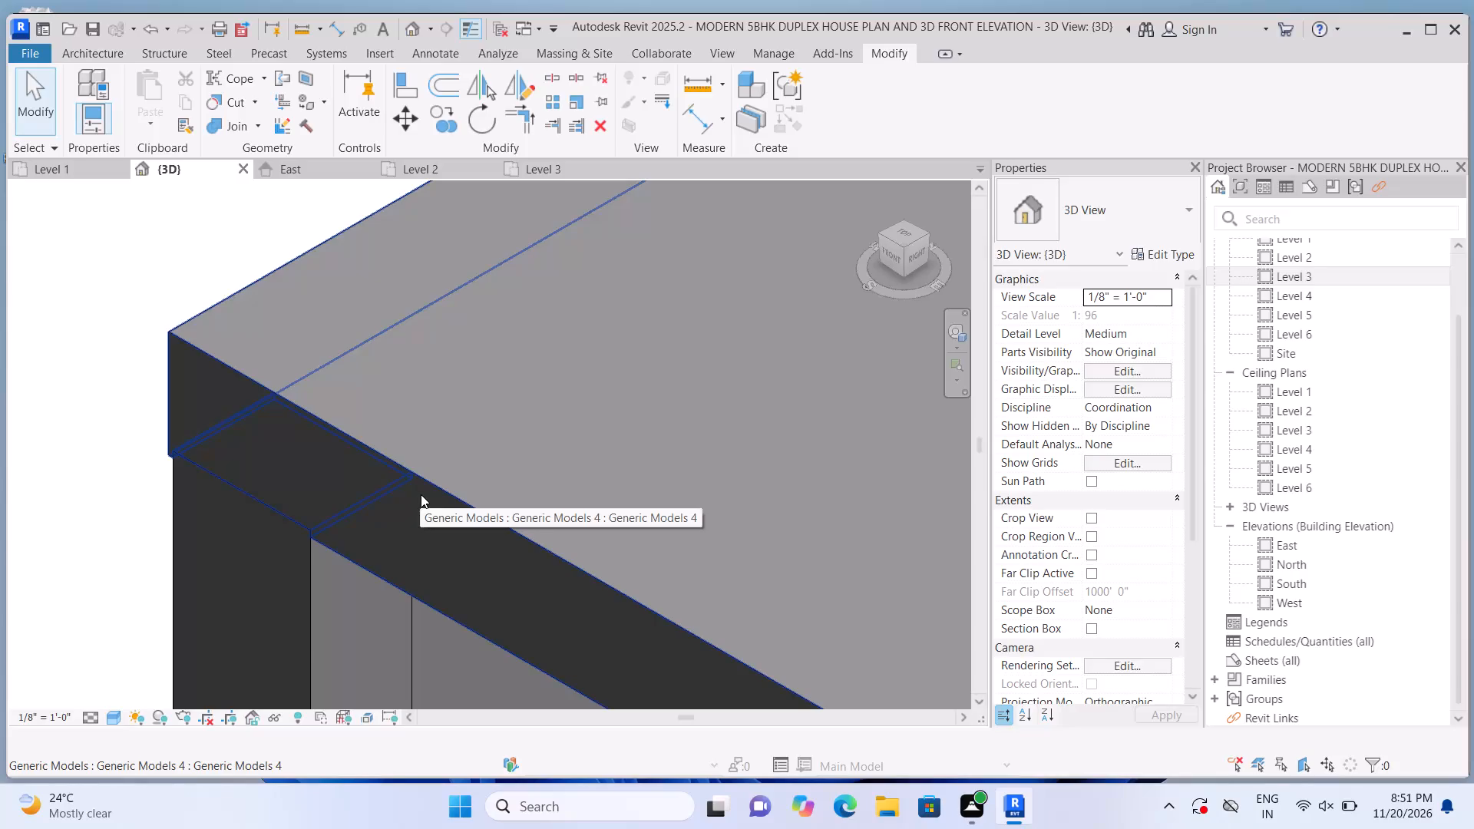
Delete the rooftop frame's top beam together with its attached far side leg.
{"action": "scroll", "coordinate": [436, 461], "scroll_direction": "down", "scroll_amount": 13}
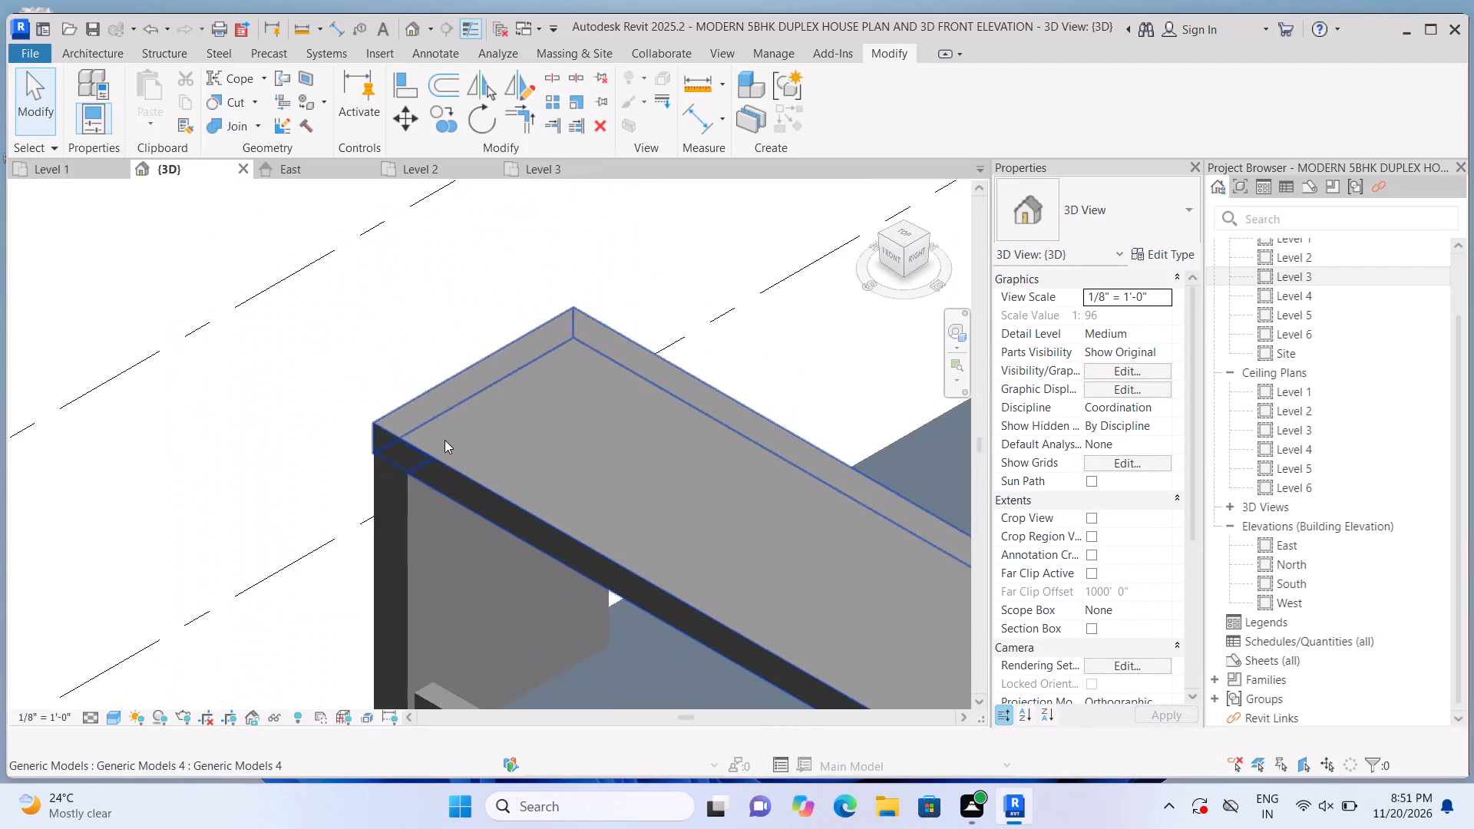
{"action": "scroll", "coordinate": [445, 440], "scroll_direction": "down", "scroll_amount": 8}
{"action": "scroll", "coordinate": [368, 518], "scroll_direction": "up", "scroll_amount": 2}
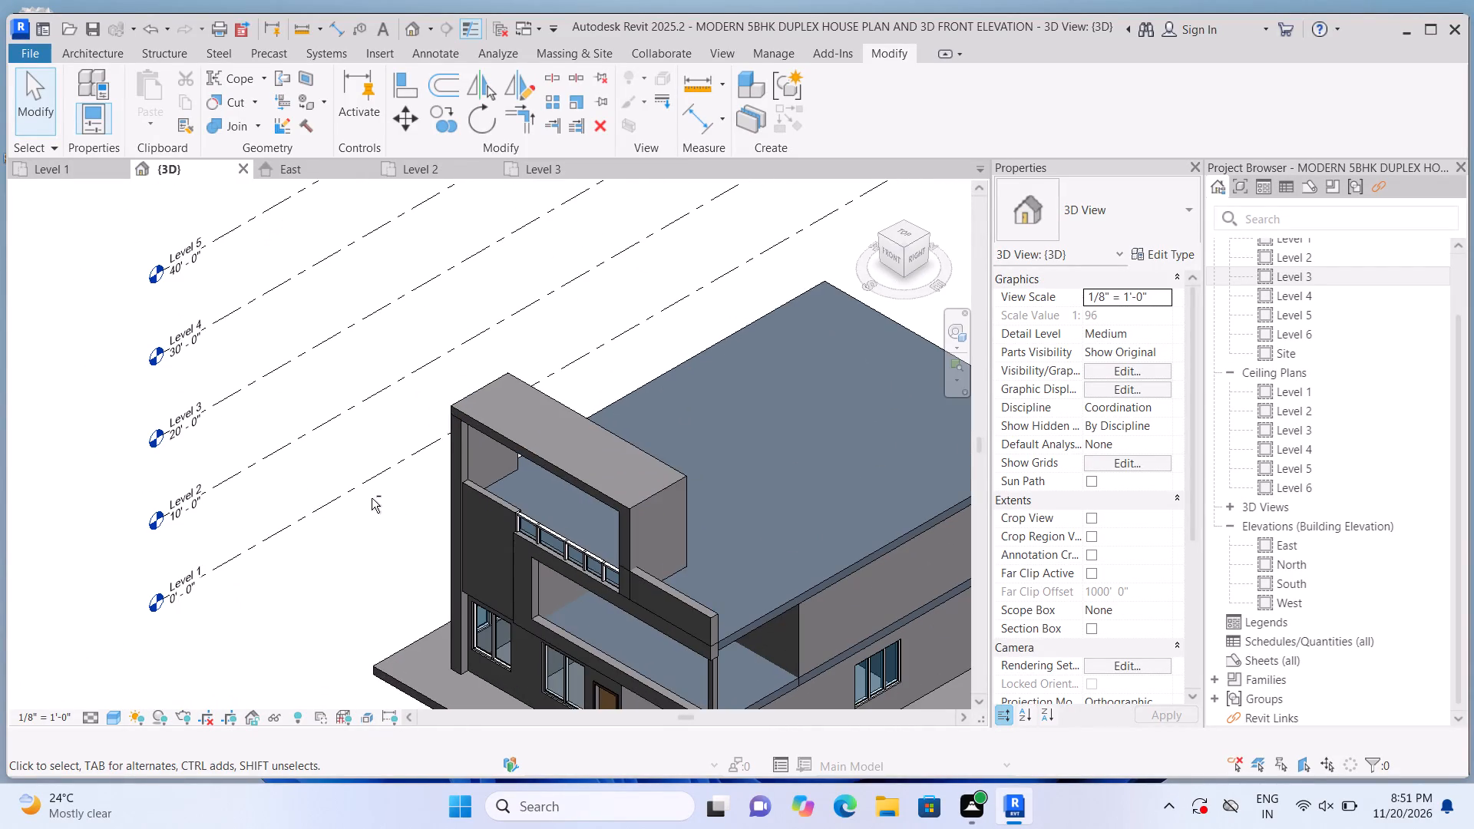
{"action": "middle_click_drag", "start_coordinate": [377, 501], "coordinate": [552, 497], "text": "shift"}
{"action": "scroll", "coordinate": [561, 467], "scroll_direction": "down", "scroll_amount": 8}
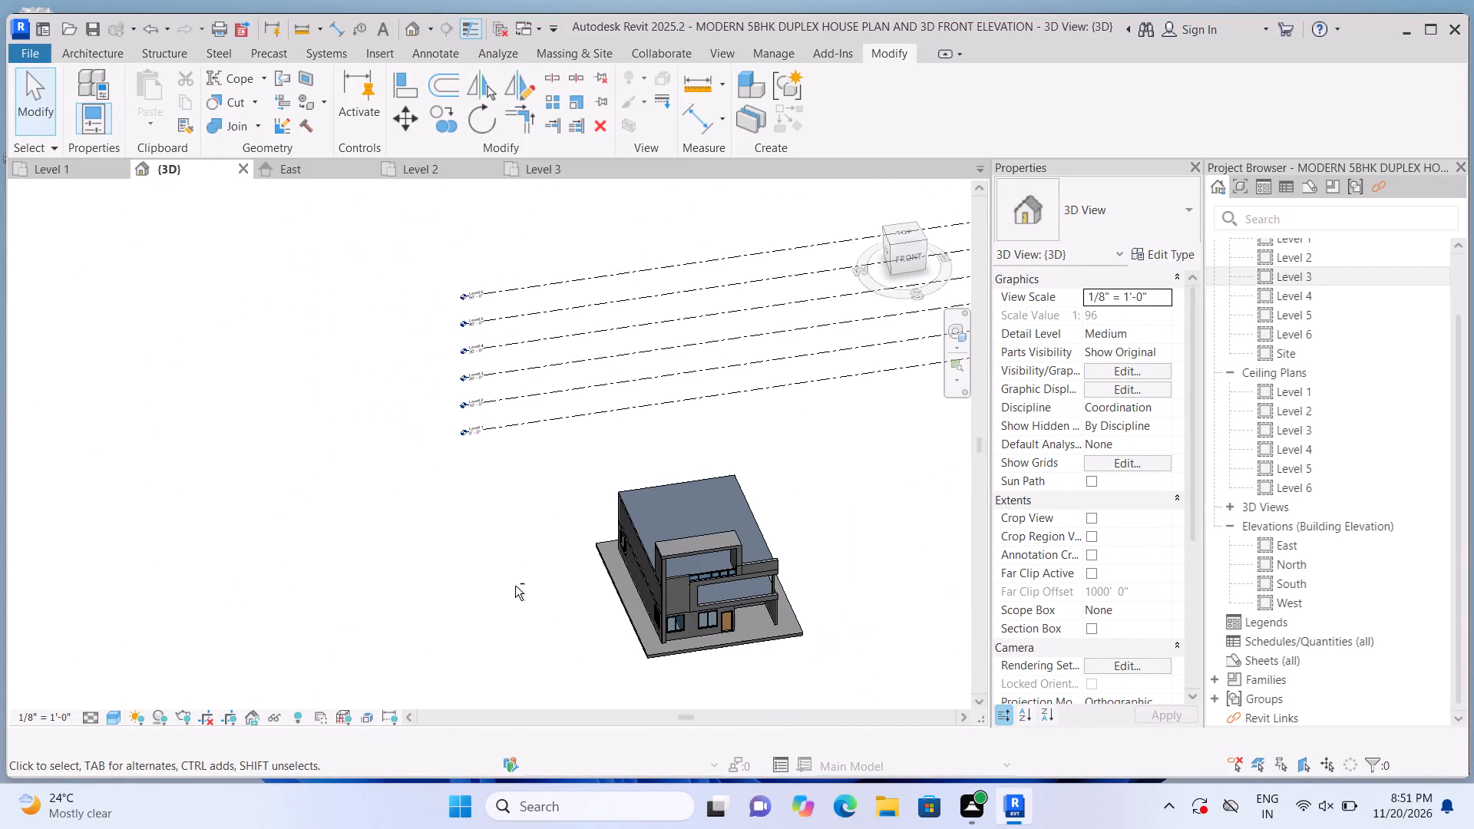
{"action": "scroll", "coordinate": [864, 641], "scroll_direction": "up", "scroll_amount": 9}
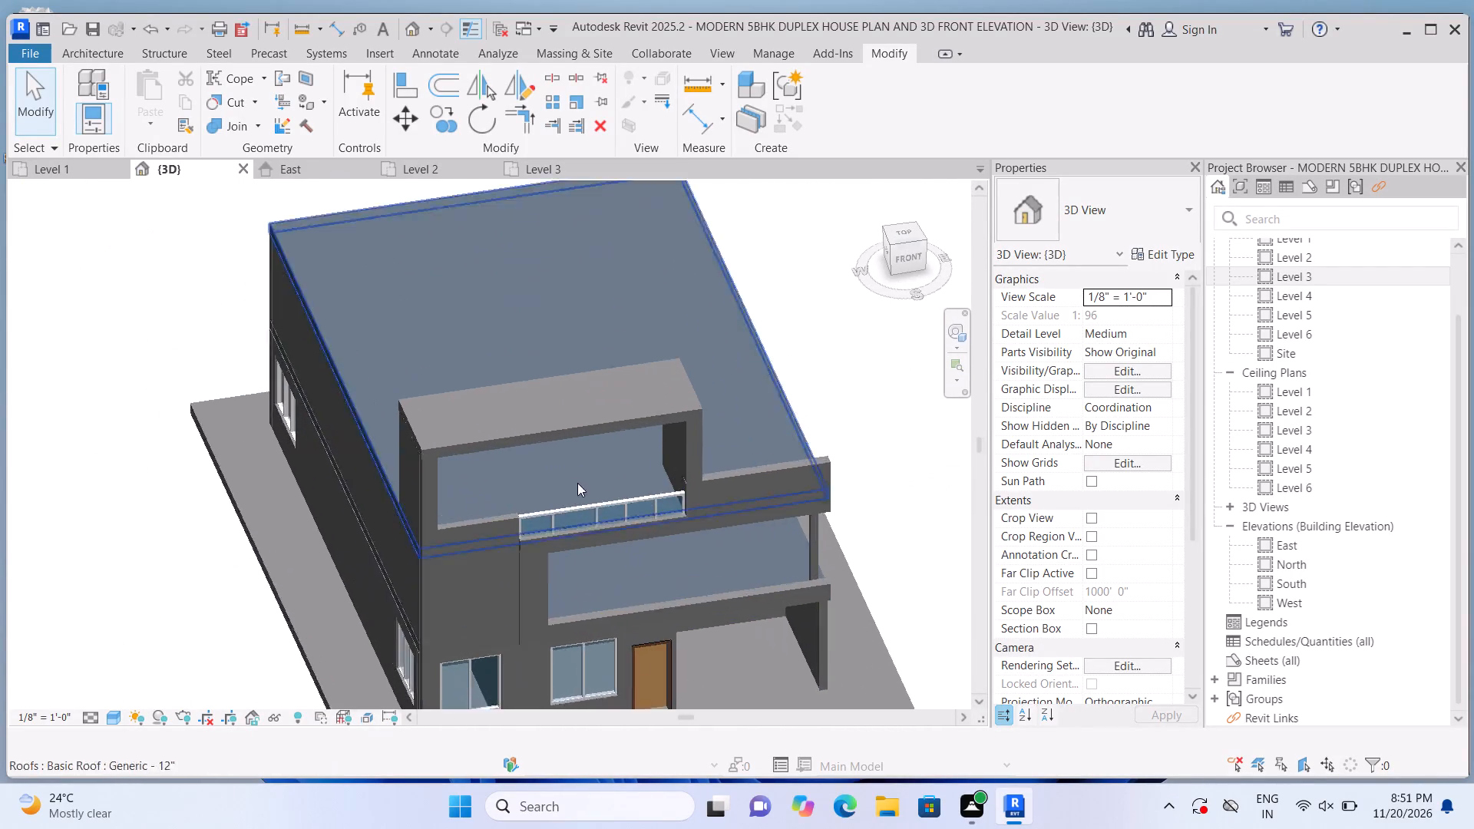
{"action": "scroll", "coordinate": [577, 483], "scroll_direction": "up", "scroll_amount": 2}
{"action": "left_click", "coordinate": [541, 408]}
{"action": "key", "text": "Delete"}
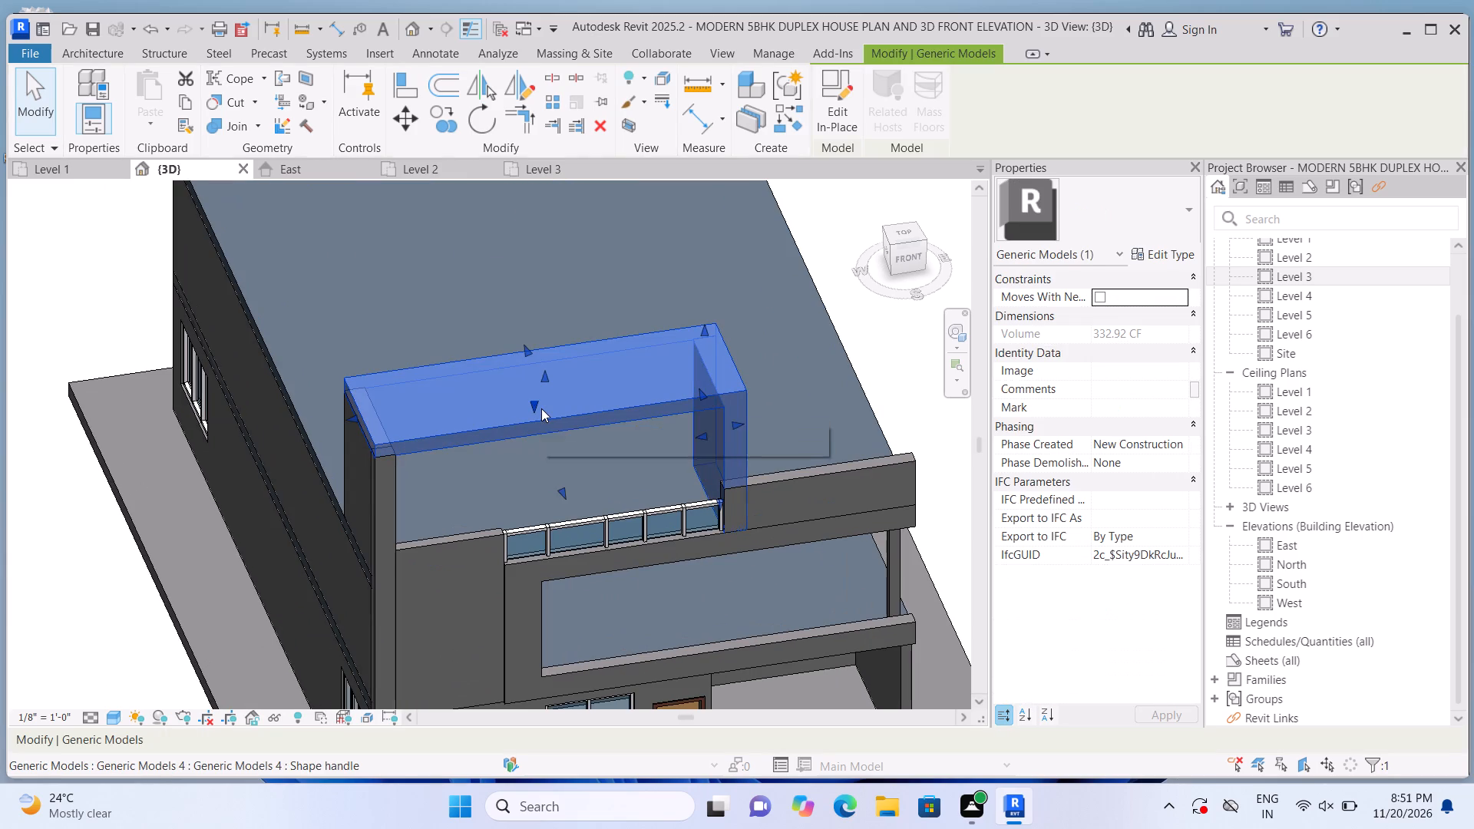
Open the front facade frame model with the tall corner post for in-place editing.
{"action": "scroll", "coordinate": [546, 409], "scroll_direction": "down", "scroll_amount": 1}
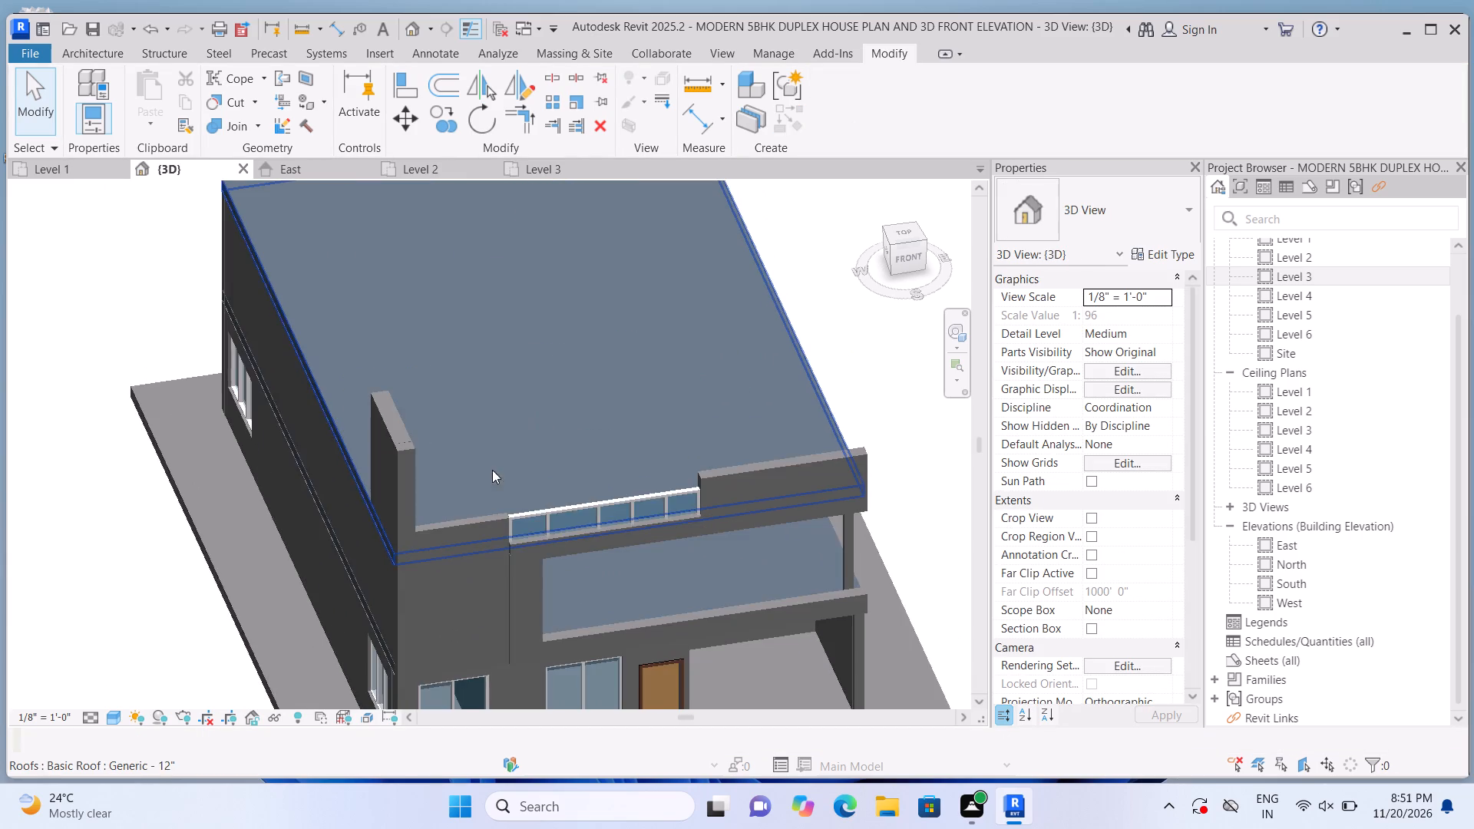
{"action": "scroll", "coordinate": [501, 451], "scroll_direction": "down", "scroll_amount": 5}
{"action": "scroll", "coordinate": [506, 458], "scroll_direction": "up", "scroll_amount": 1}
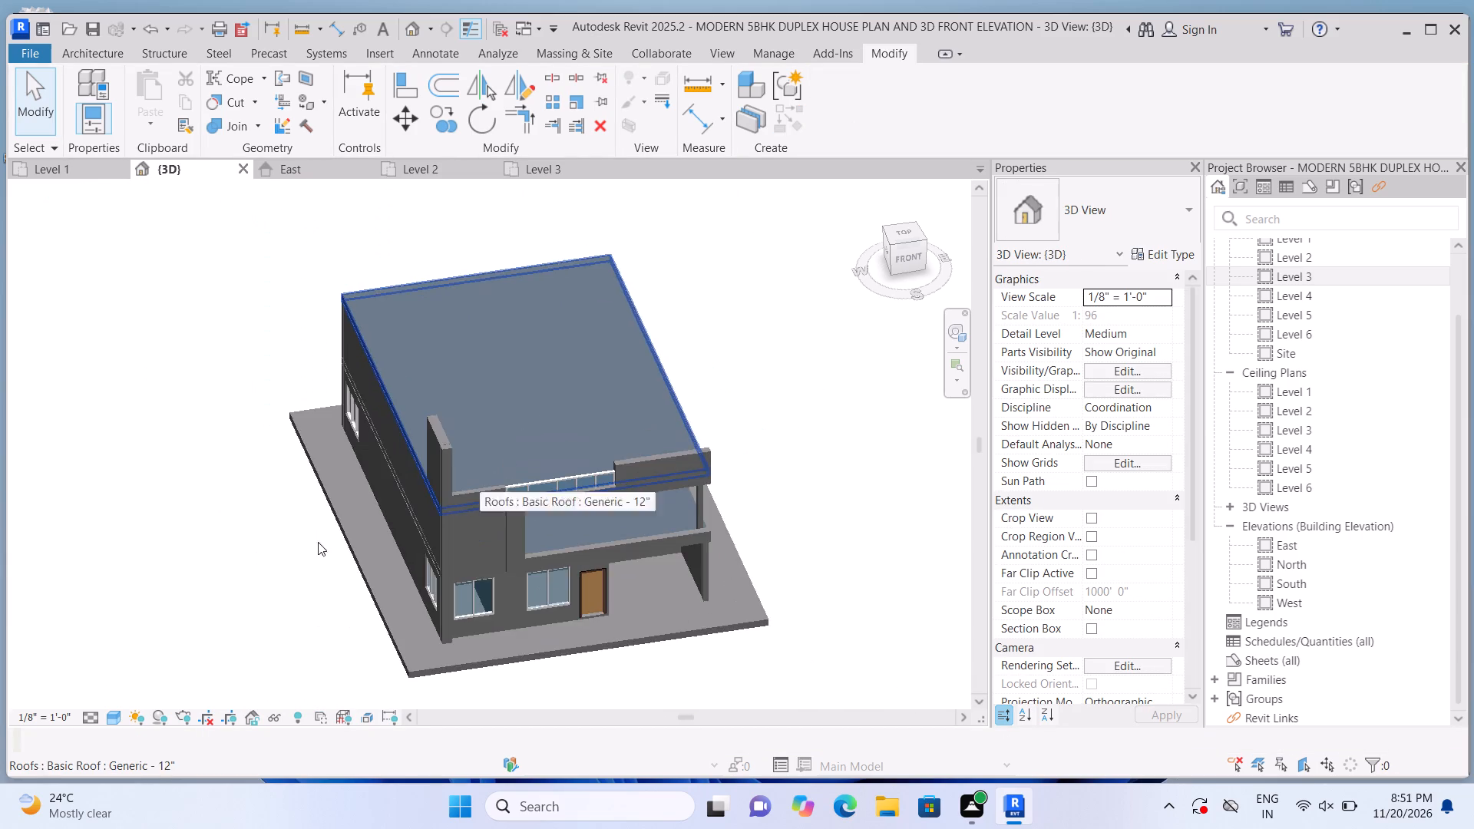
{"action": "left_click", "coordinate": [498, 511]}
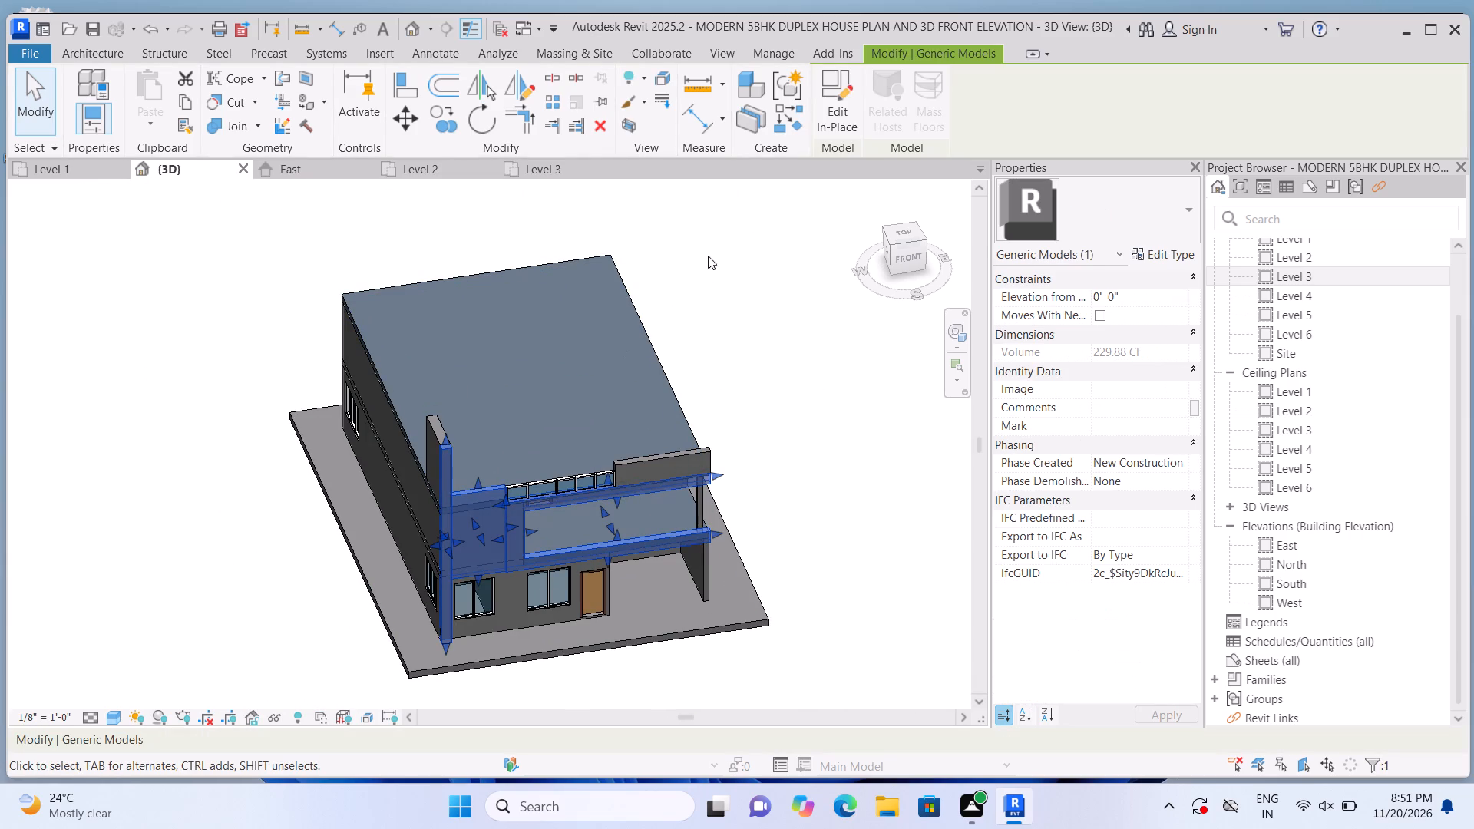
{"action": "left_click", "coordinate": [834, 101]}
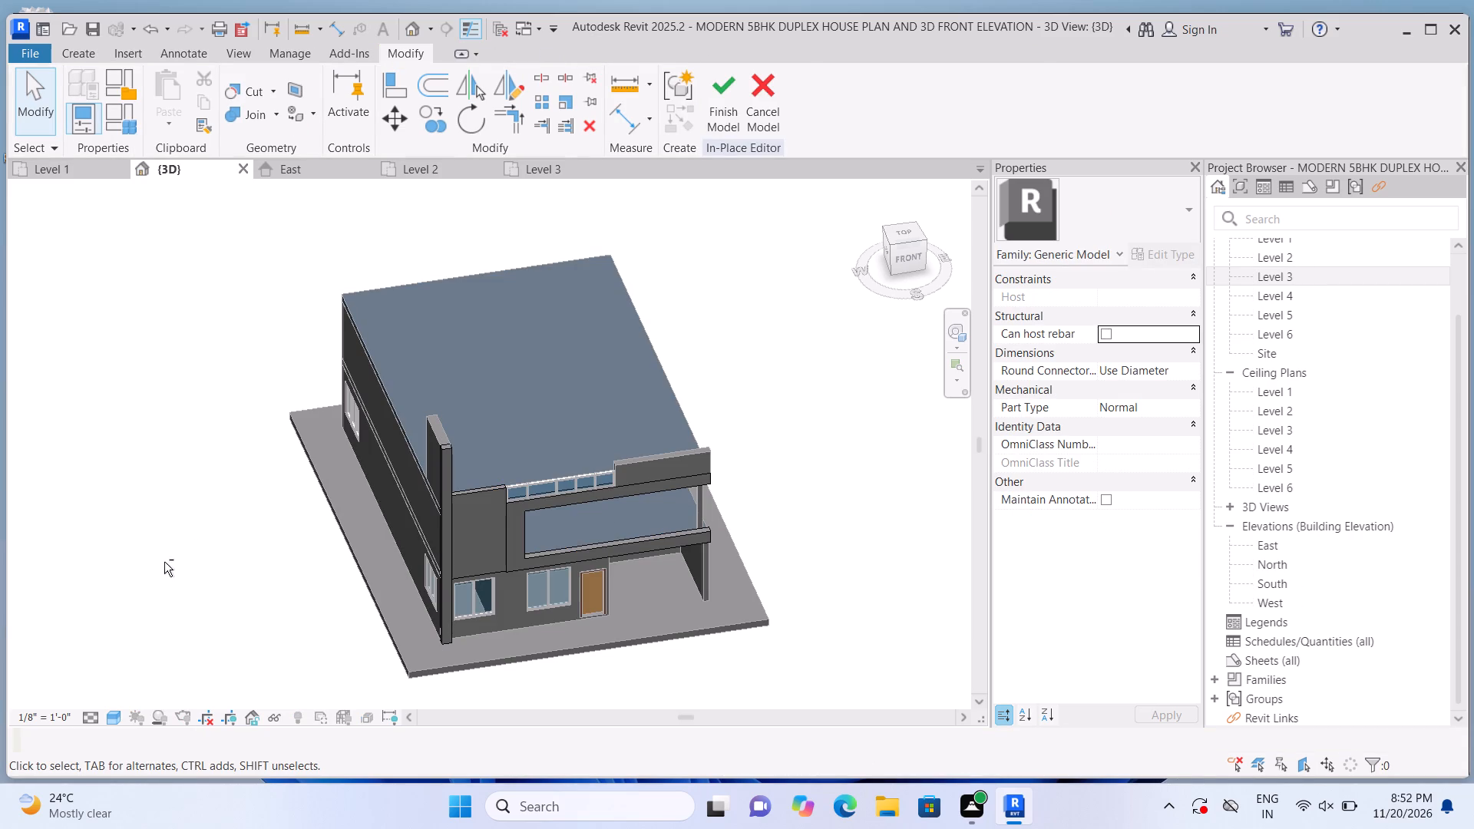
Examine the corner where the tall front post meets the remaining rooftop side panel from the building's left side.
{"action": "left_click_drag", "start_coordinate": [289, 564], "coordinate": [365, 574], "text": "shift"}
{"action": "scroll", "coordinate": [371, 573], "scroll_direction": "up", "scroll_amount": 1, "text": "shift"}
{"action": "middle_click_drag", "start_coordinate": [306, 521], "coordinate": [471, 508], "text": "shift"}
{"action": "scroll", "coordinate": [547, 497], "scroll_direction": "down", "scroll_amount": 4}
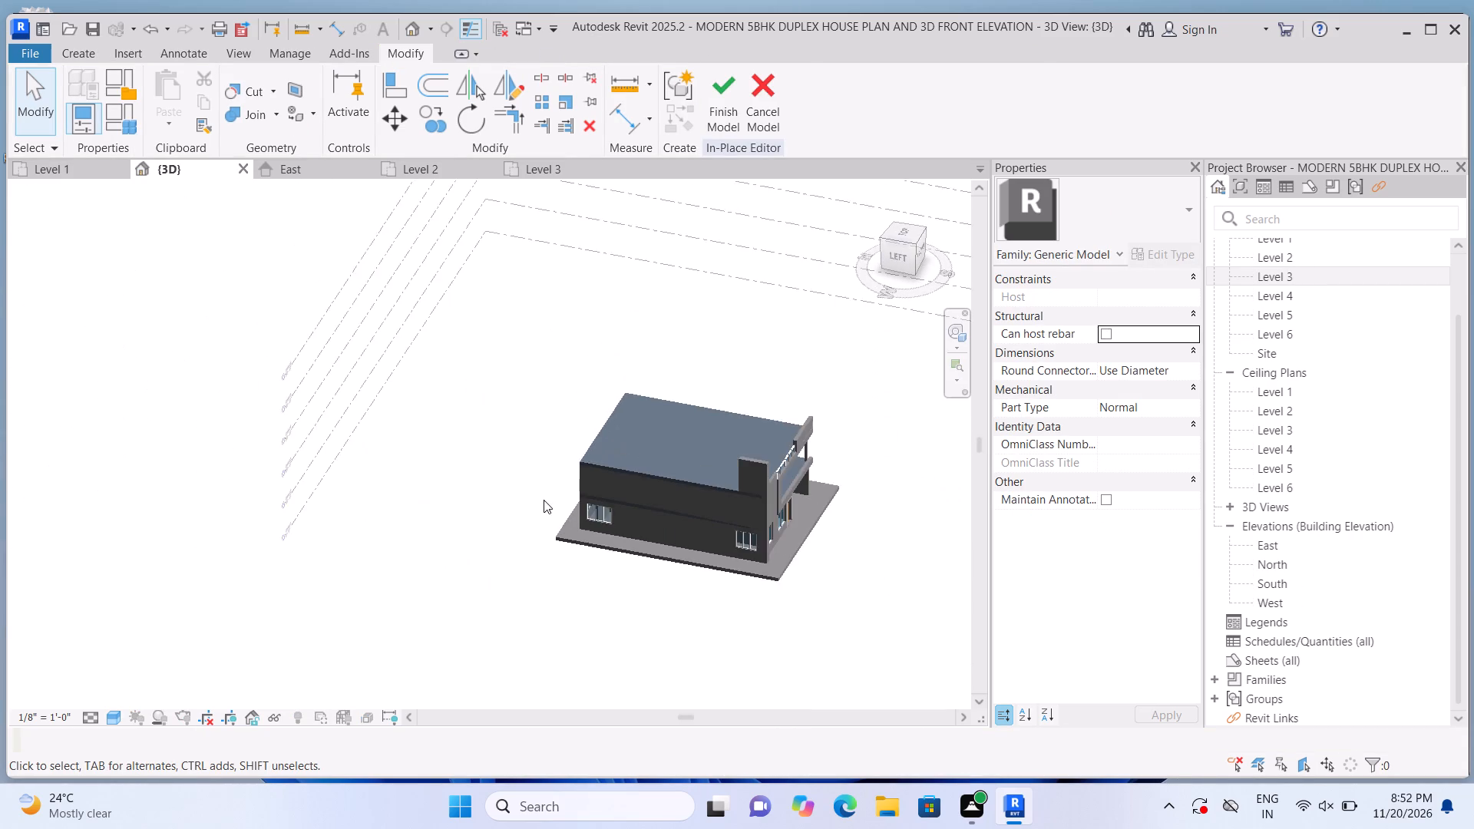
{"action": "scroll", "coordinate": [544, 500], "scroll_direction": "down", "scroll_amount": 2}
{"action": "scroll", "coordinate": [831, 511], "scroll_direction": "up", "scroll_amount": 9}
{"action": "scroll", "coordinate": [704, 477], "scroll_direction": "down", "scroll_amount": 1}
{"action": "scroll", "coordinate": [704, 477], "scroll_direction": "up", "scroll_amount": 7}
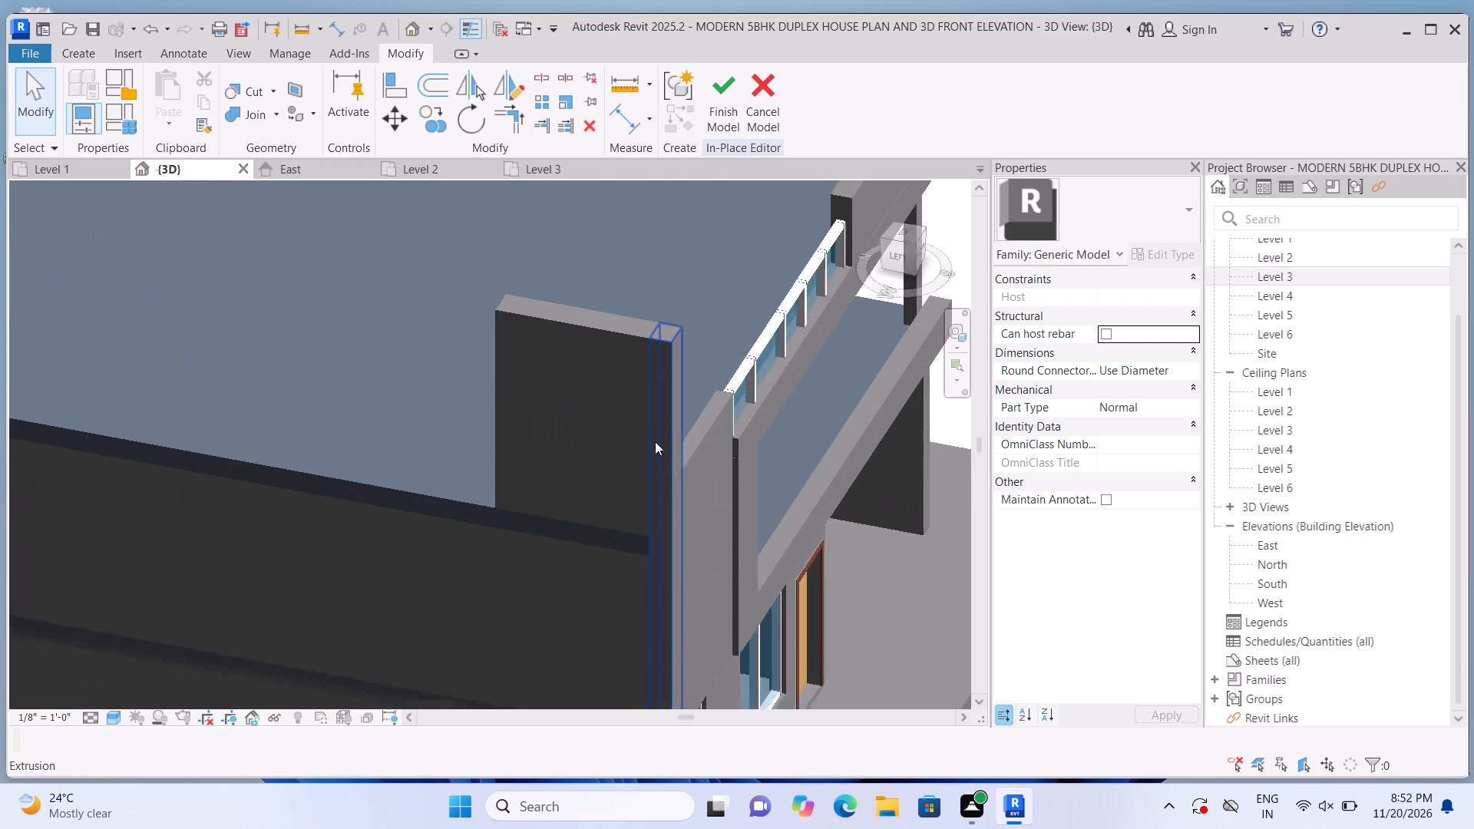
{"action": "scroll", "coordinate": [655, 441], "scroll_direction": "up", "scroll_amount": 2}
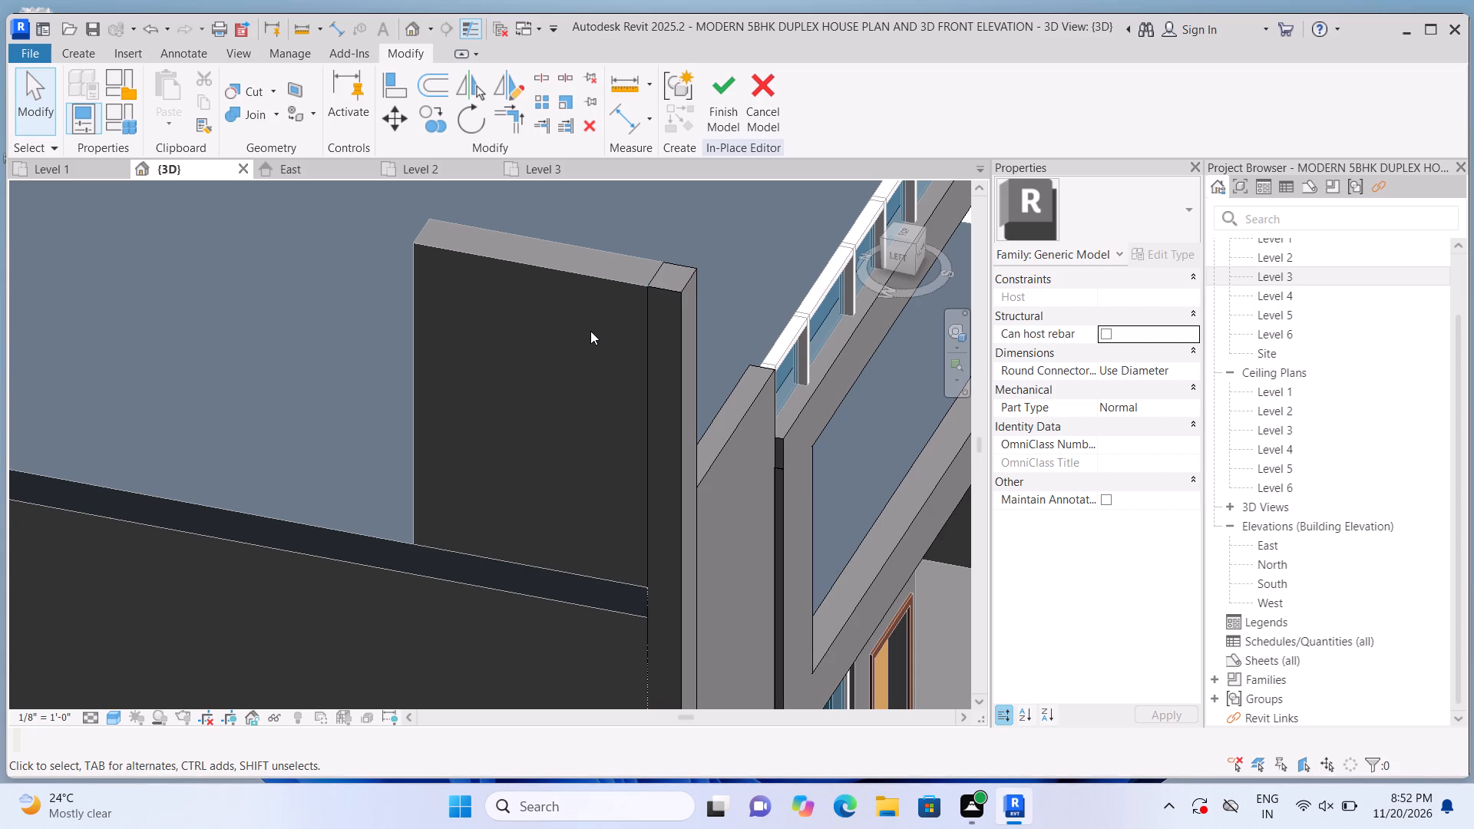
{"action": "scroll", "coordinate": [821, 288], "scroll_direction": "down", "scroll_amount": 2}
{"action": "scroll", "coordinate": [744, 333], "scroll_direction": "up", "scroll_amount": 1}
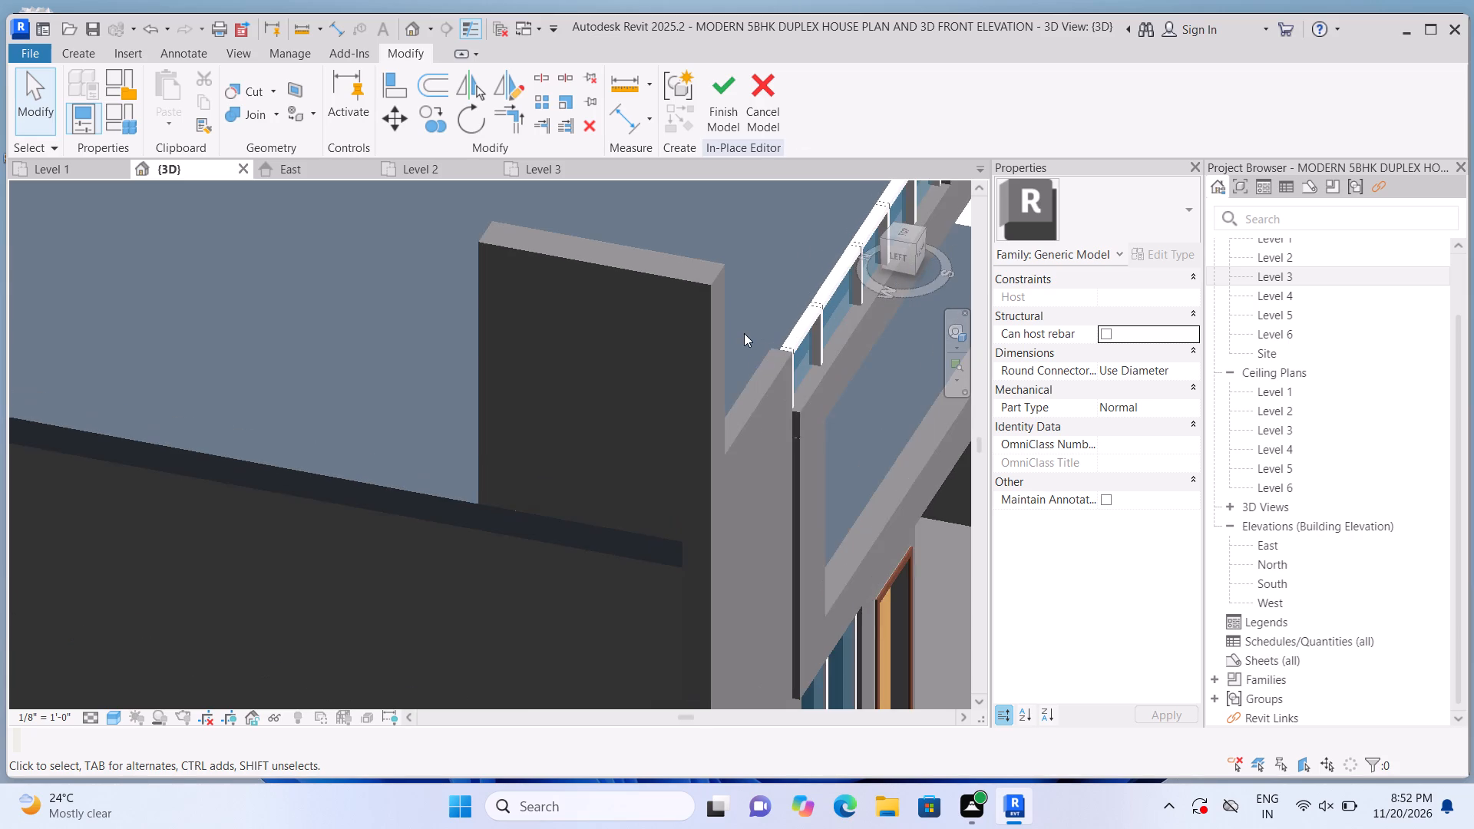
{"action": "scroll", "coordinate": [573, 460], "scroll_direction": "up", "scroll_amount": 2}
{"action": "left_click", "coordinate": [587, 397]}
{"action": "scroll", "coordinate": [602, 381], "scroll_direction": "down", "scroll_amount": 1}
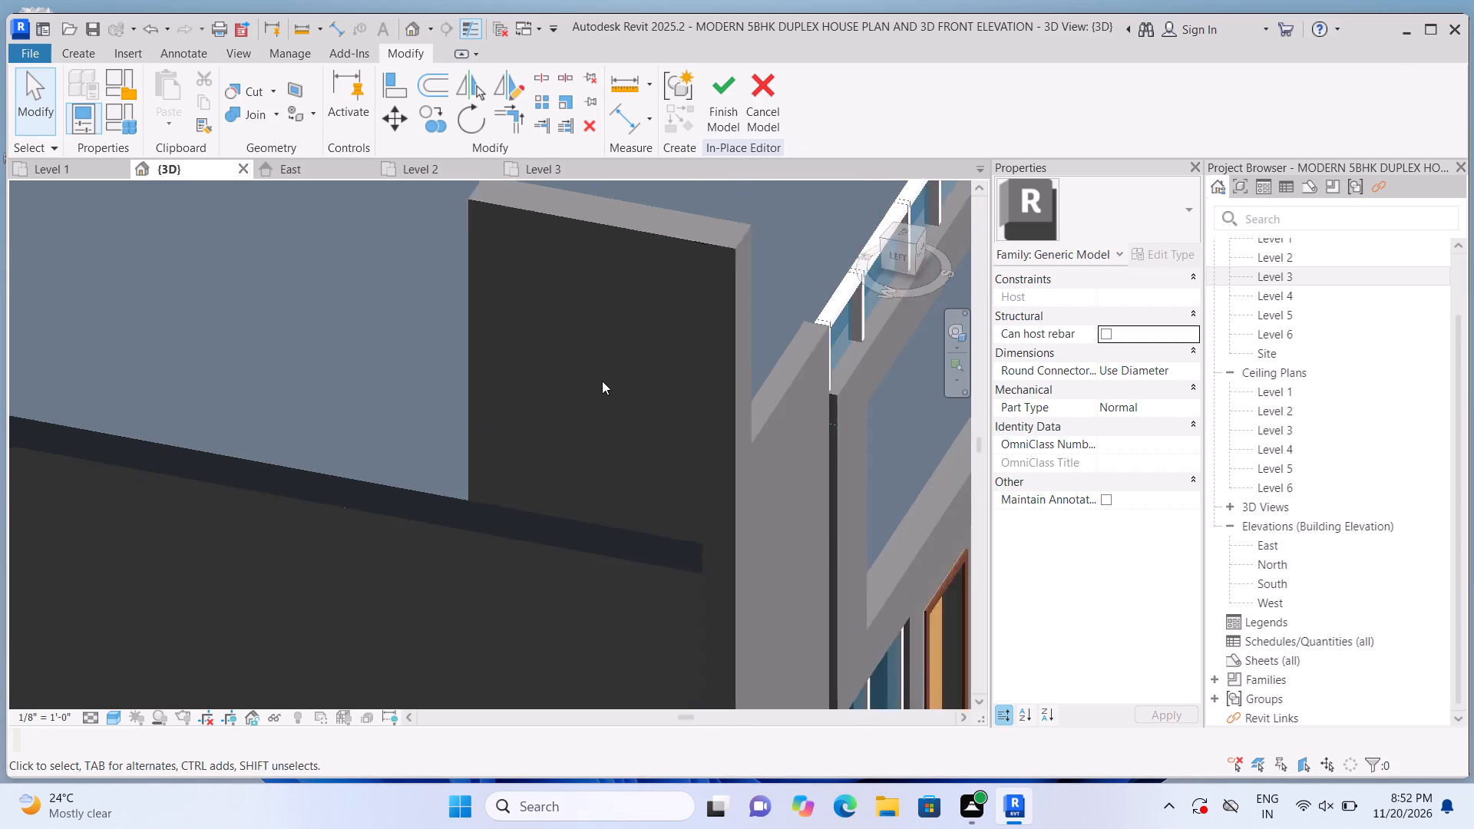
{"action": "scroll", "coordinate": [602, 381], "scroll_direction": "down", "scroll_amount": 1}
{"action": "scroll", "coordinate": [791, 280], "scroll_direction": "up", "scroll_amount": 4}
{"action": "scroll", "coordinate": [725, 253], "scroll_direction": "down", "scroll_amount": 1}
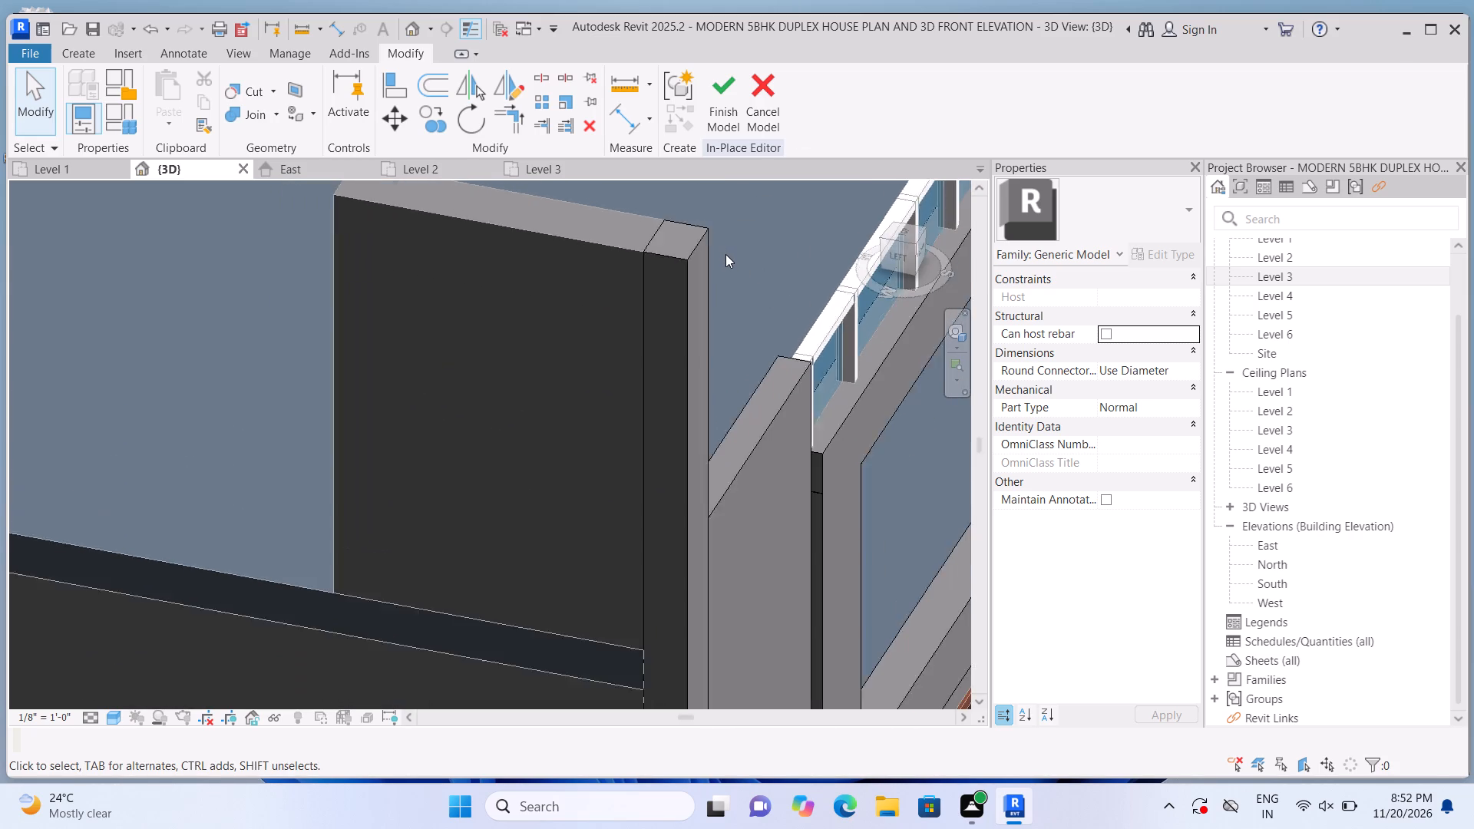
{"action": "scroll", "coordinate": [725, 254], "scroll_direction": "down", "scroll_amount": 3}
{"action": "scroll", "coordinate": [727, 259], "scroll_direction": "up", "scroll_amount": 2}
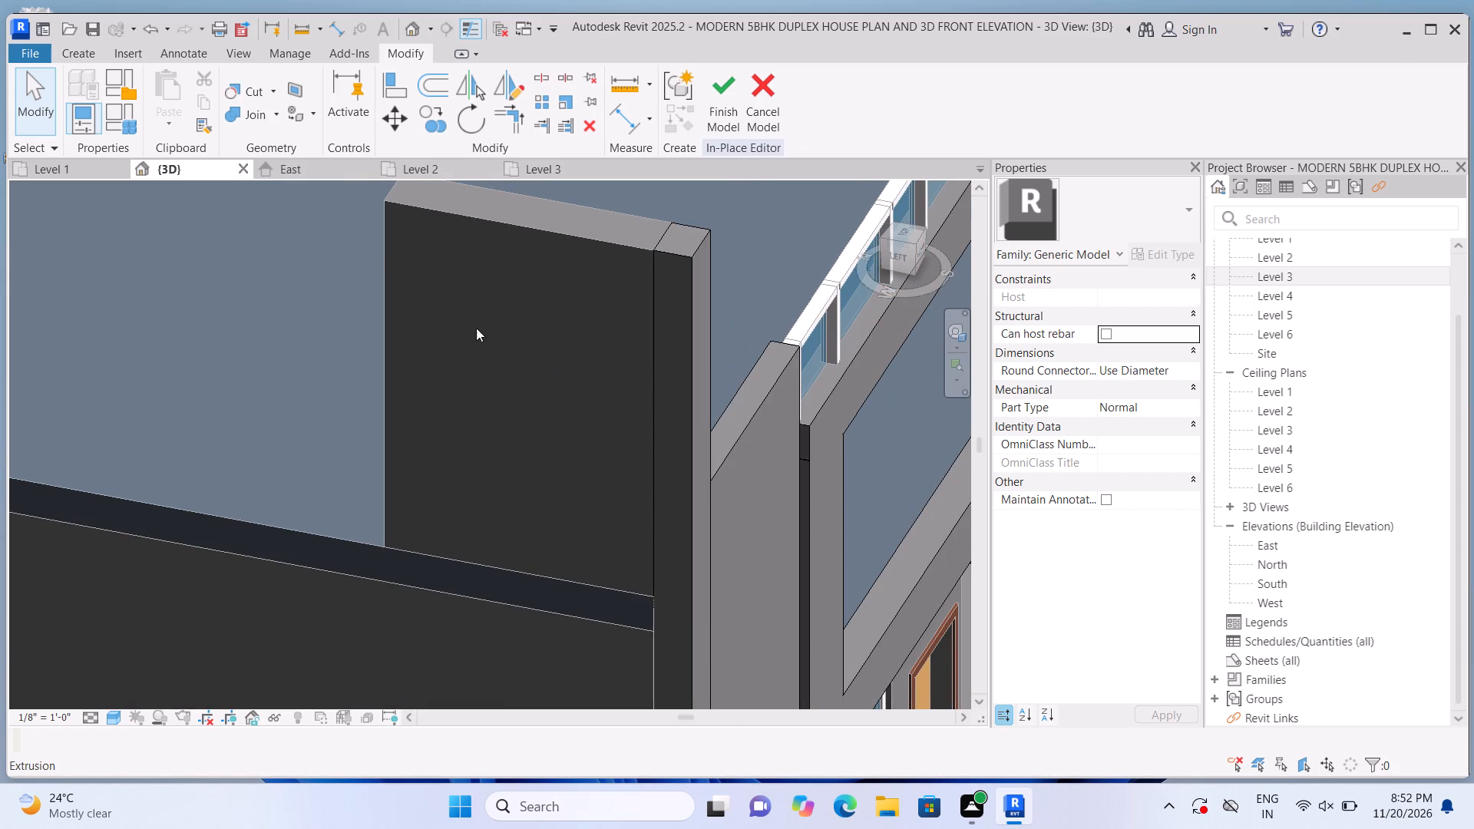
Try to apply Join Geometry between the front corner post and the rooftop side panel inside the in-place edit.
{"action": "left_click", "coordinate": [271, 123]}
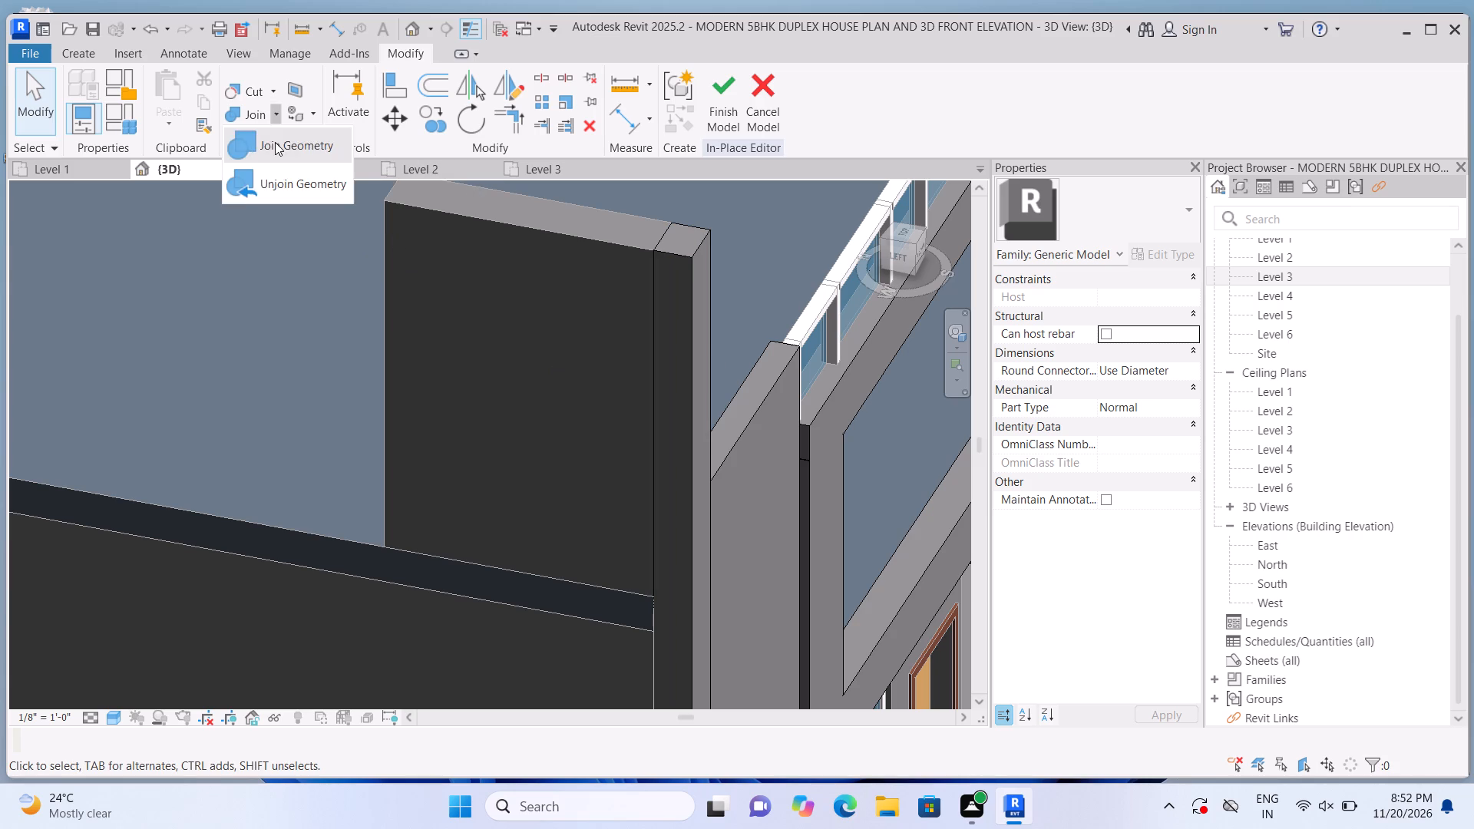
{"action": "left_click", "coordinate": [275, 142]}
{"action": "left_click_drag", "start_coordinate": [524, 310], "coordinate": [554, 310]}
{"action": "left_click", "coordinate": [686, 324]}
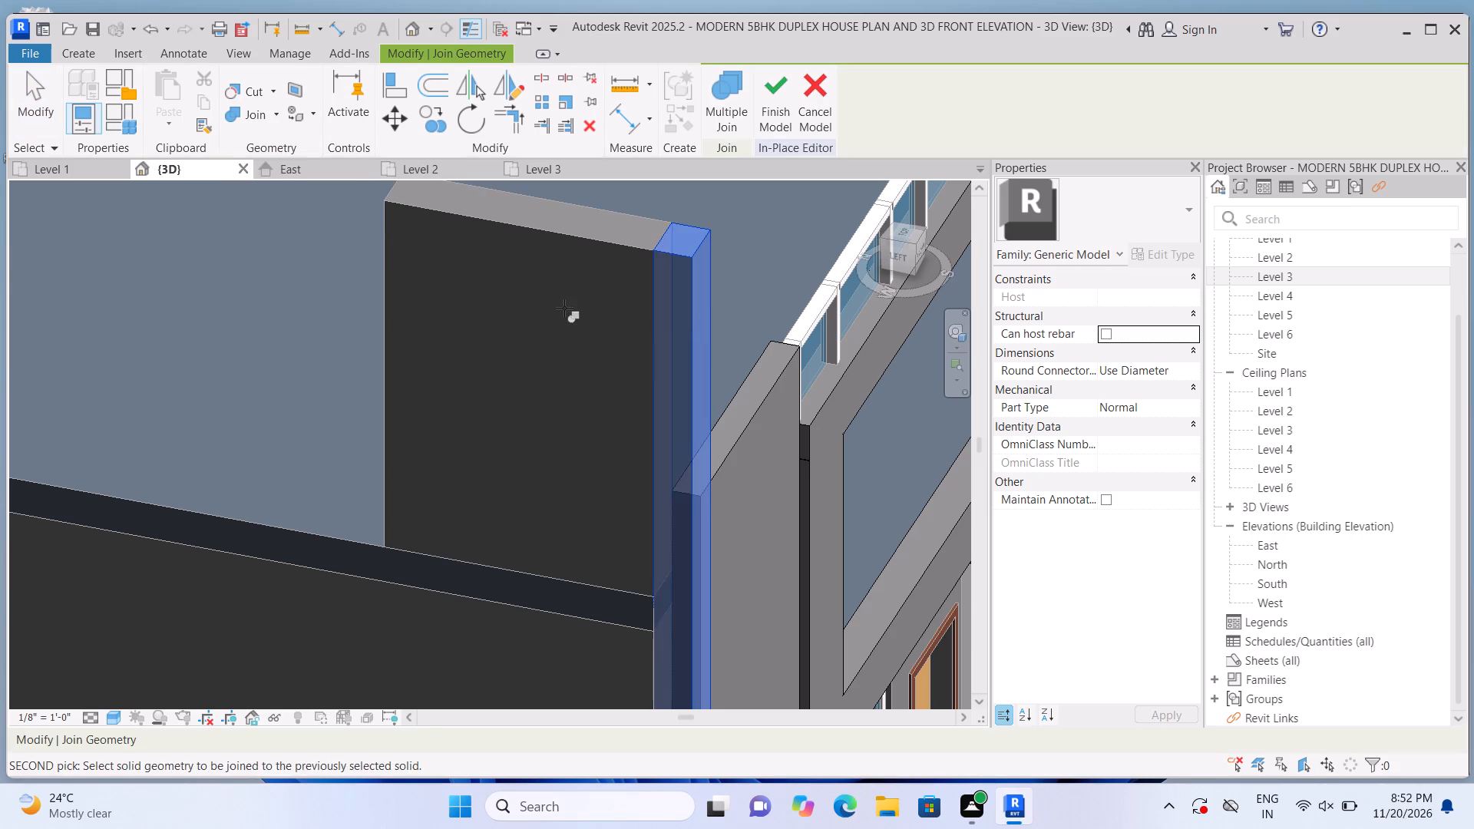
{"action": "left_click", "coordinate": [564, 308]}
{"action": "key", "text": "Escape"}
Lower the front corner post's top, and raise it back level with the top of the rooftop side panel.
{"action": "scroll", "coordinate": [576, 305], "scroll_direction": "down", "scroll_amount": 6}
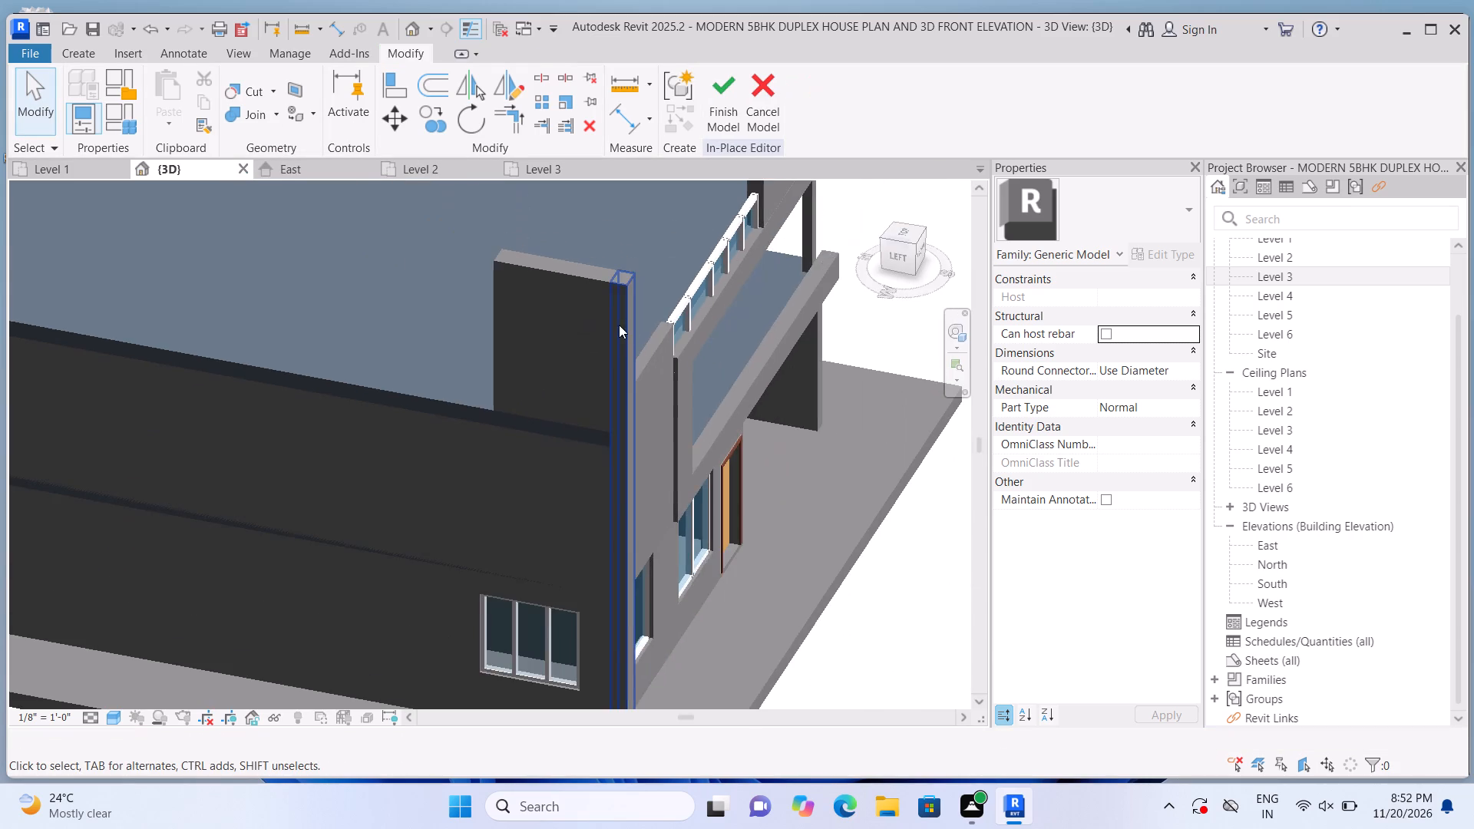
{"action": "left_click", "coordinate": [630, 329]}
{"action": "scroll", "coordinate": [630, 332], "scroll_direction": "up", "scroll_amount": 4}
{"action": "left_click_drag", "start_coordinate": [624, 234], "coordinate": [633, 253]}
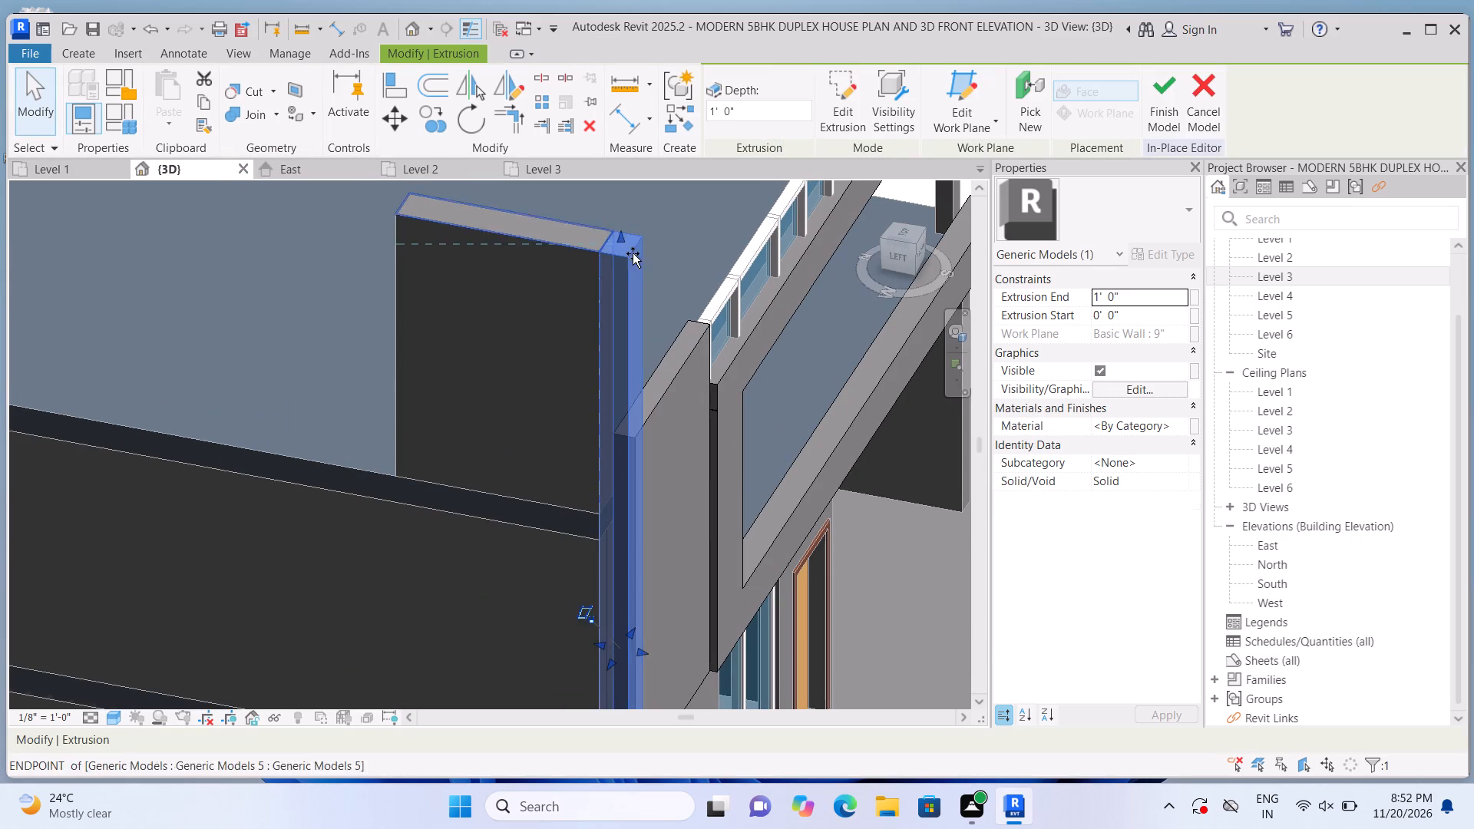
{"action": "left_click_drag", "start_coordinate": [633, 253], "coordinate": [650, 424]}
{"action": "scroll", "coordinate": [678, 401], "scroll_direction": "down", "scroll_amount": 2}
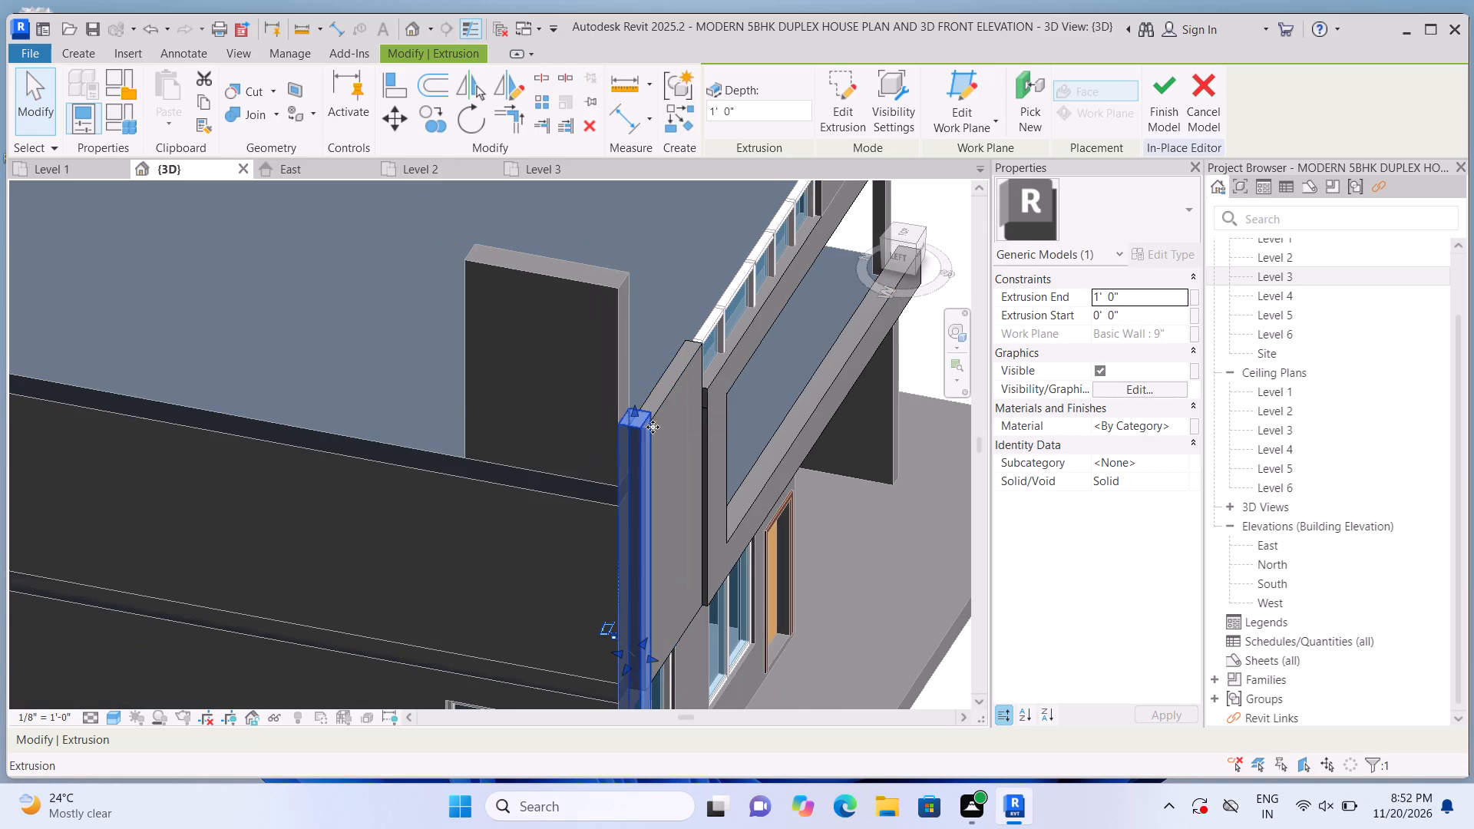
{"action": "left_click_drag", "start_coordinate": [633, 408], "coordinate": [627, 283]}
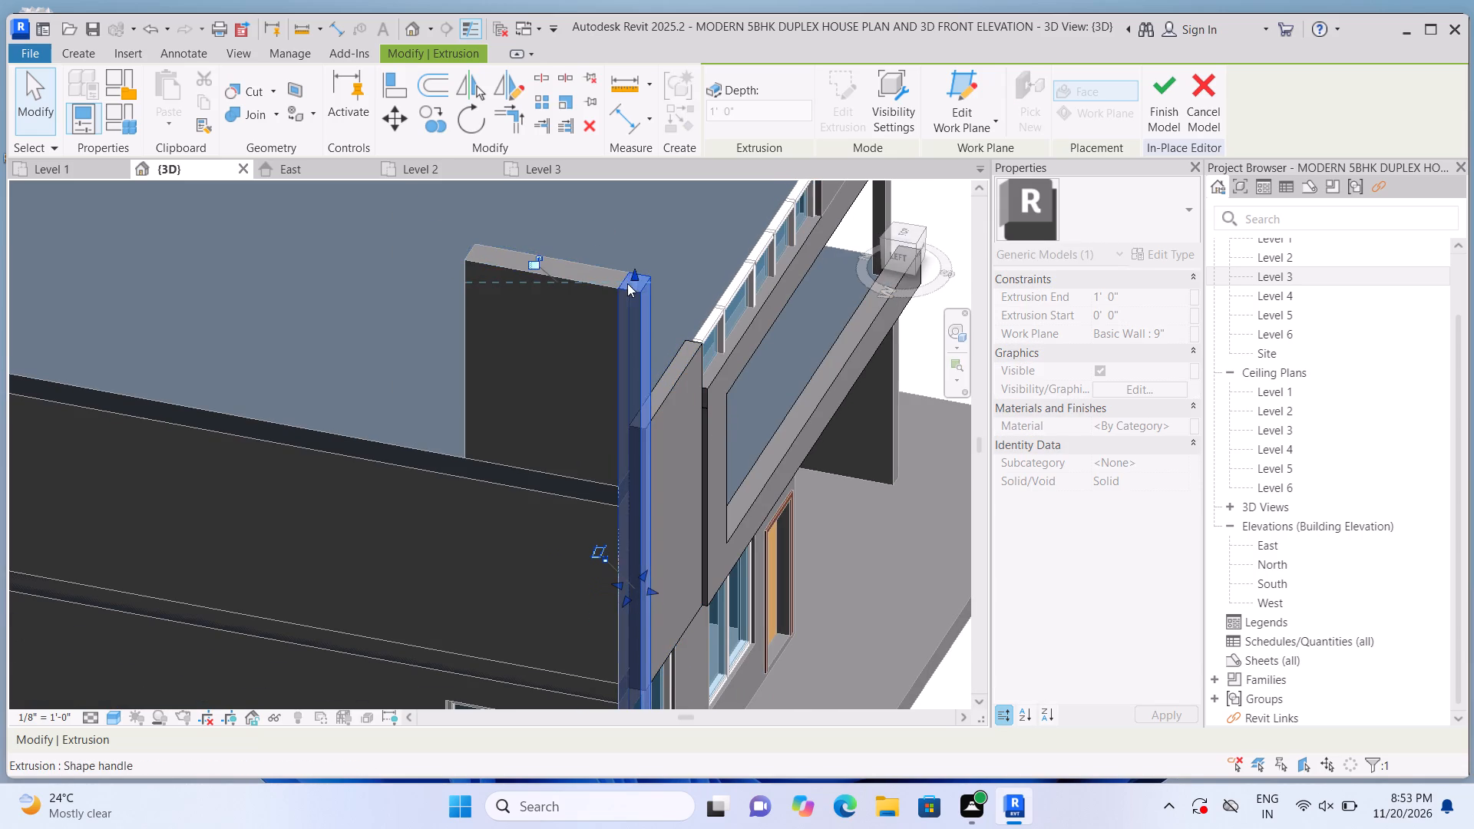
{"action": "scroll", "coordinate": [631, 297], "scroll_direction": "down", "scroll_amount": 3}
{"action": "left_click", "coordinate": [841, 315]}
{"action": "scroll", "coordinate": [838, 315], "scroll_direction": "up", "scroll_amount": 1}
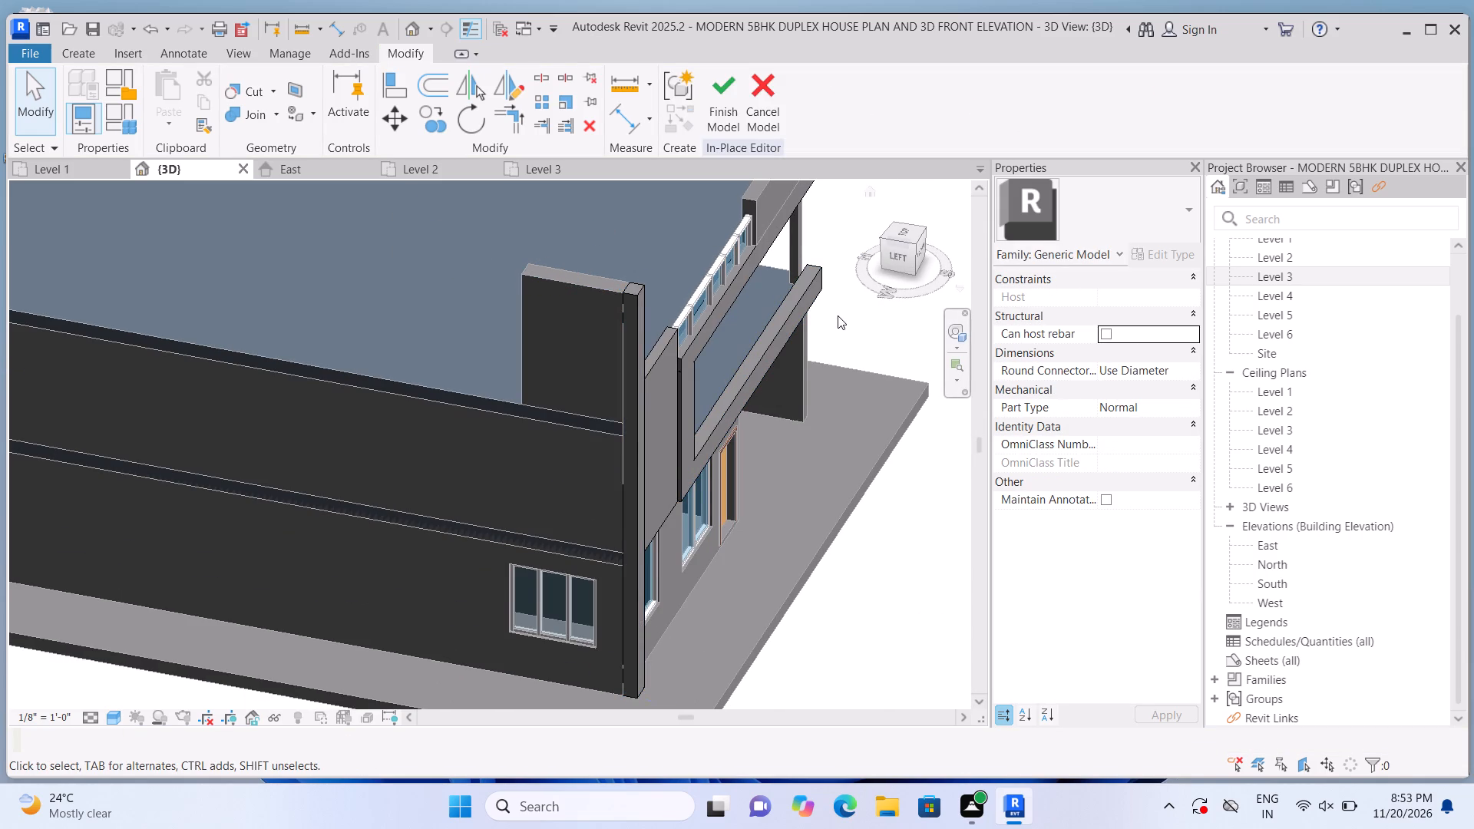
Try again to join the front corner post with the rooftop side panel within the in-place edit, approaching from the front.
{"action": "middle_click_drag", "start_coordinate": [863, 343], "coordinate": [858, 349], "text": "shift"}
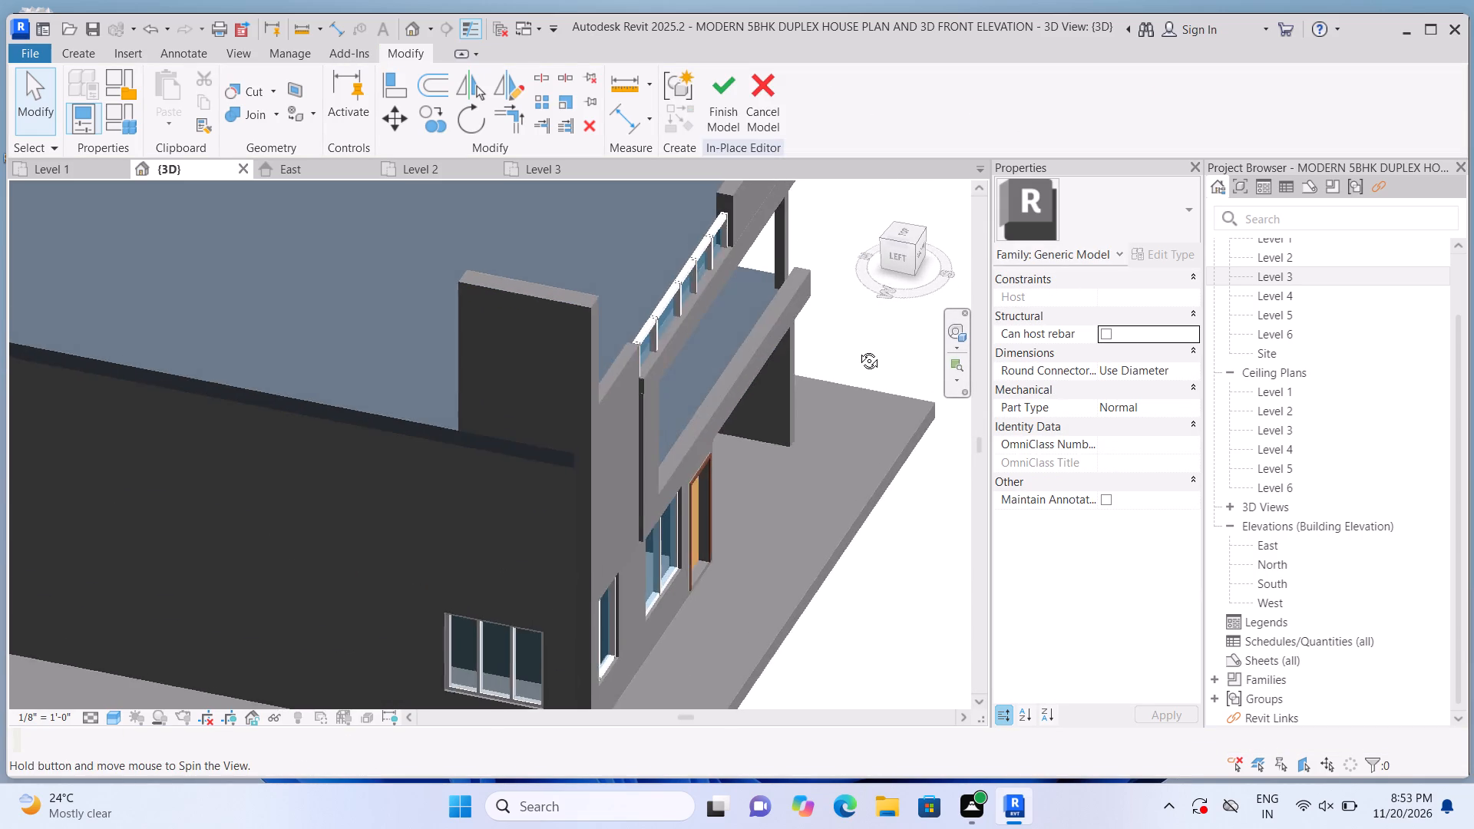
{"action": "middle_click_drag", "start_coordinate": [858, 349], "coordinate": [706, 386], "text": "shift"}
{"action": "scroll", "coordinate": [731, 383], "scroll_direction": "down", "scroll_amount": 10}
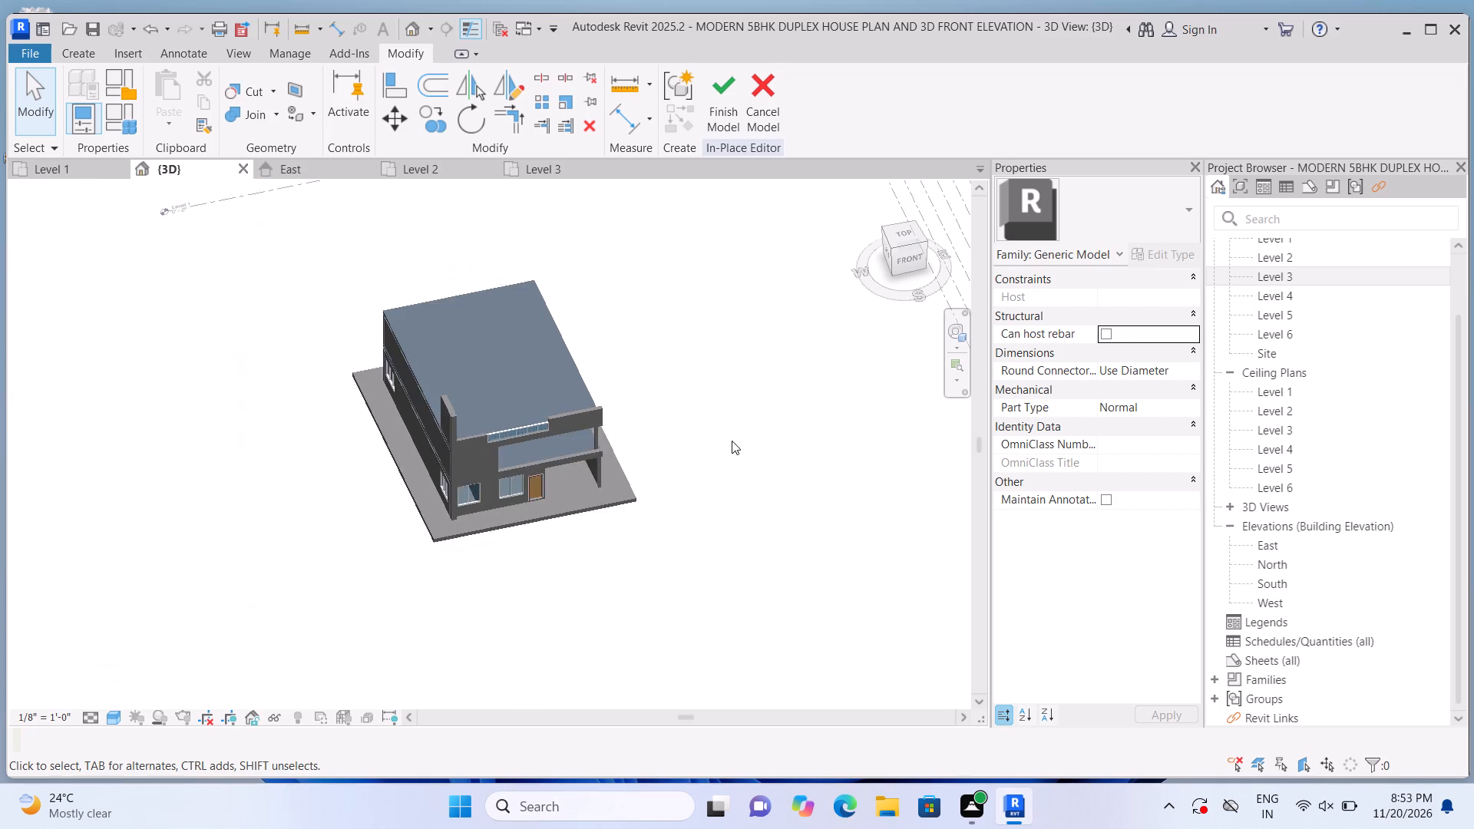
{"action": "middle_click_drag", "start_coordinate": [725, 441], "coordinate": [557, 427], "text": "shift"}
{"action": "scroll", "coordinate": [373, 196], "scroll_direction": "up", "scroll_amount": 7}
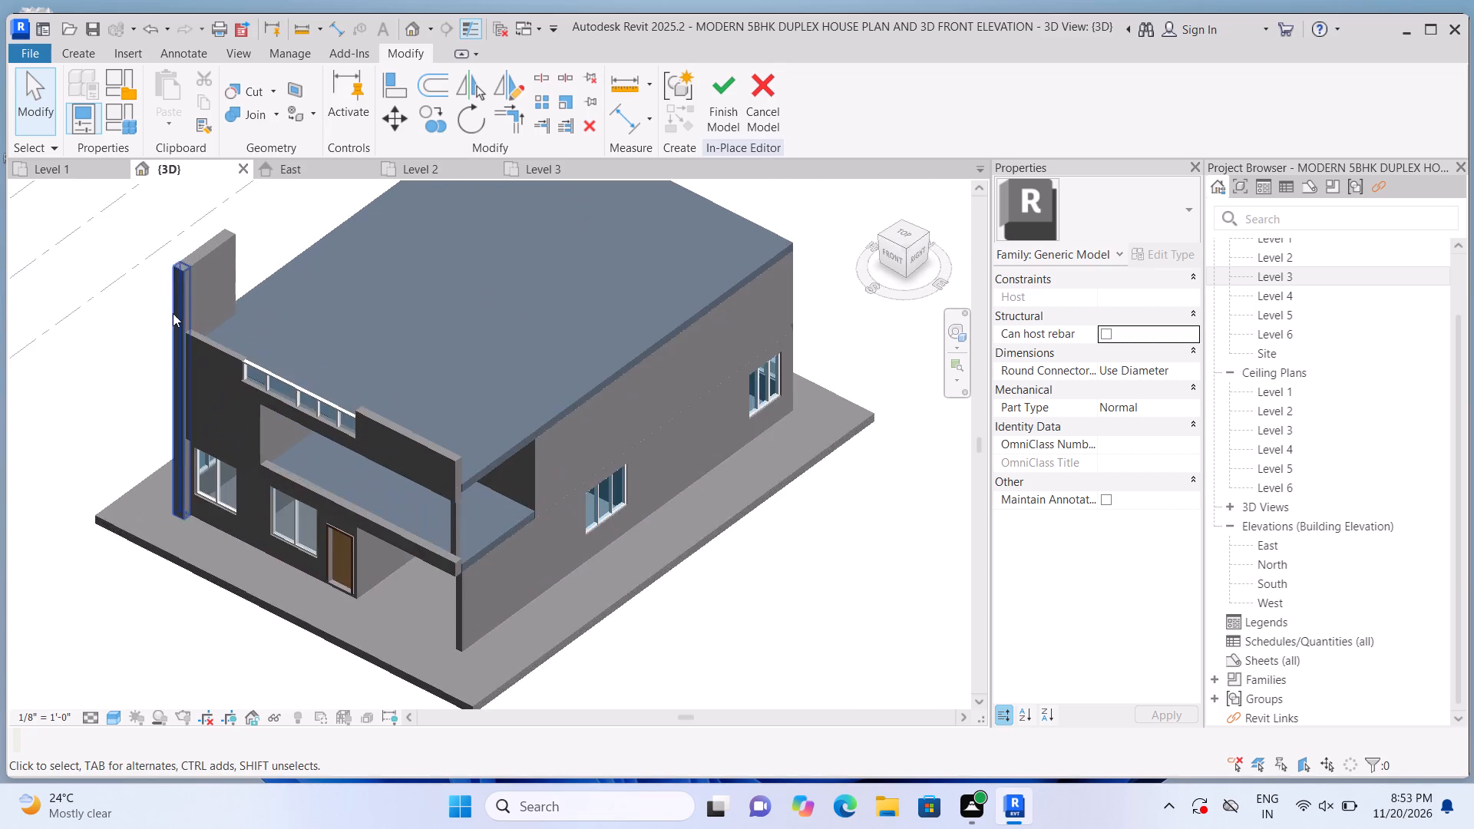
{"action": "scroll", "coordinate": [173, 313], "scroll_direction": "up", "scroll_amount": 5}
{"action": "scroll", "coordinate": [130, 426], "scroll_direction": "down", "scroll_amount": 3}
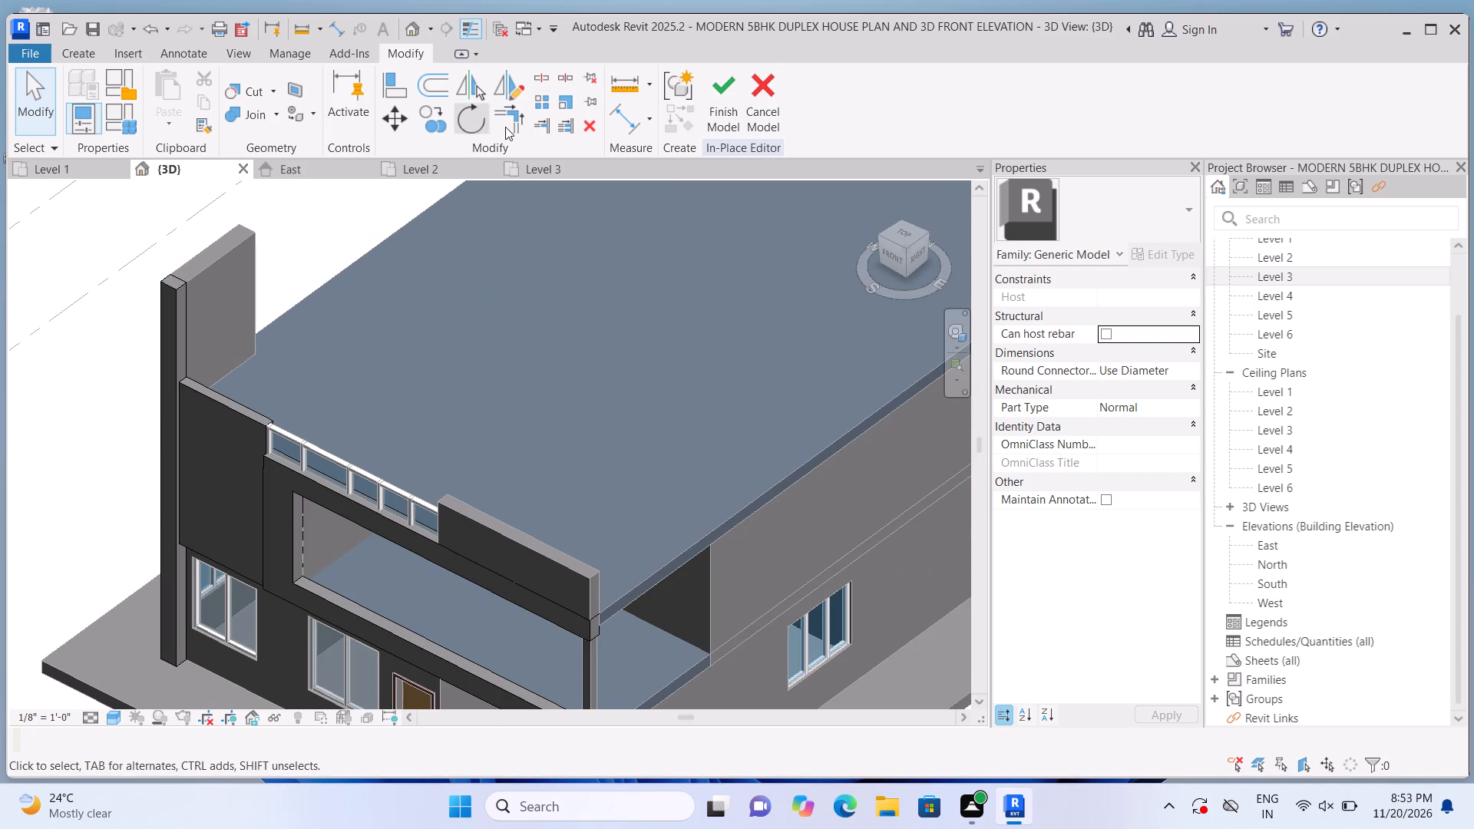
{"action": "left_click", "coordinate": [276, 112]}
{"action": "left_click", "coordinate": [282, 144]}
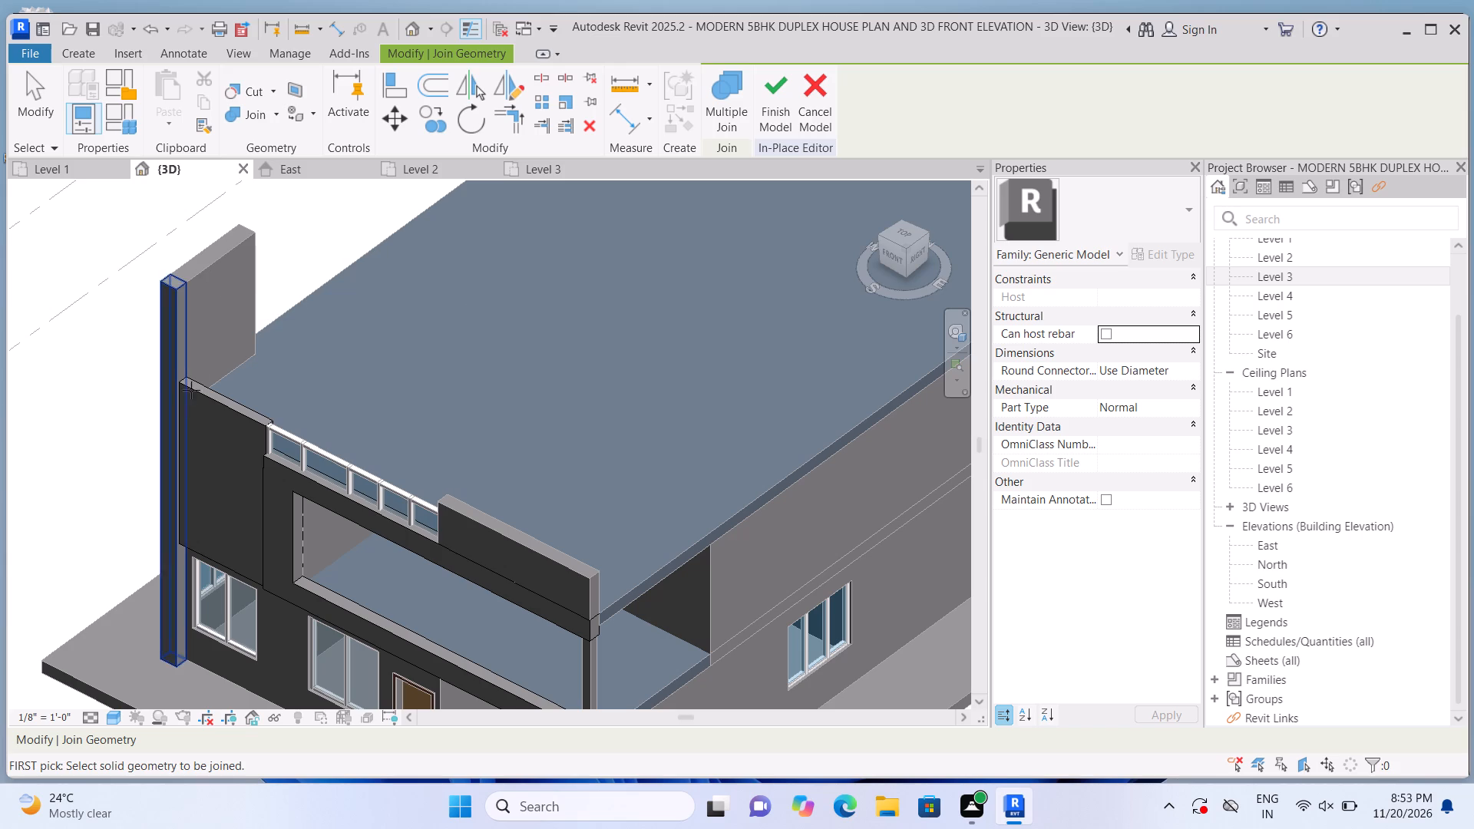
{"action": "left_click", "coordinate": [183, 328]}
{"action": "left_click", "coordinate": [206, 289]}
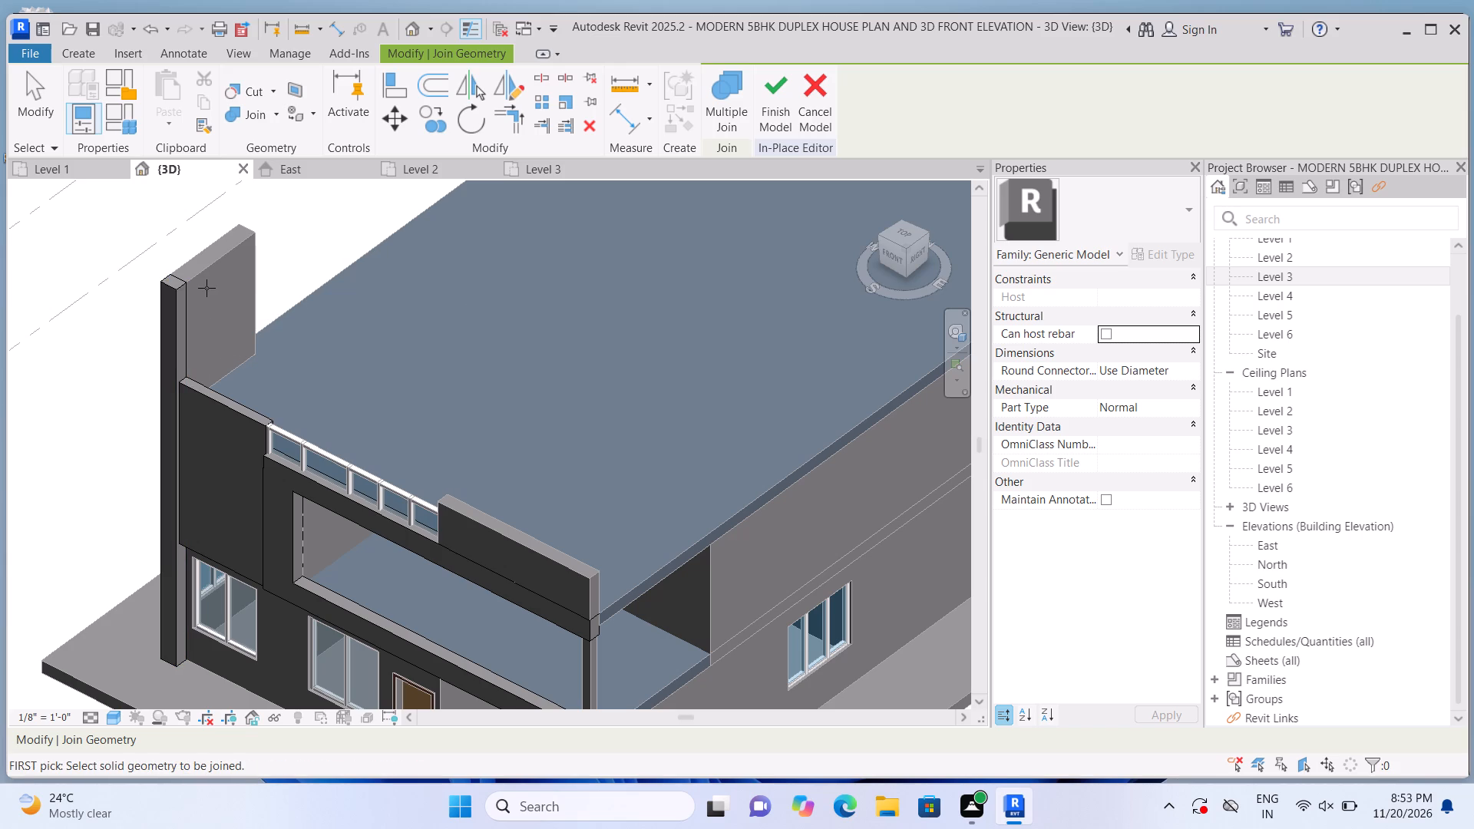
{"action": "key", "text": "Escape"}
Finish the in-place editing of the front facade frame model.
{"action": "scroll", "coordinate": [206, 296], "scroll_direction": "up", "scroll_amount": 3}
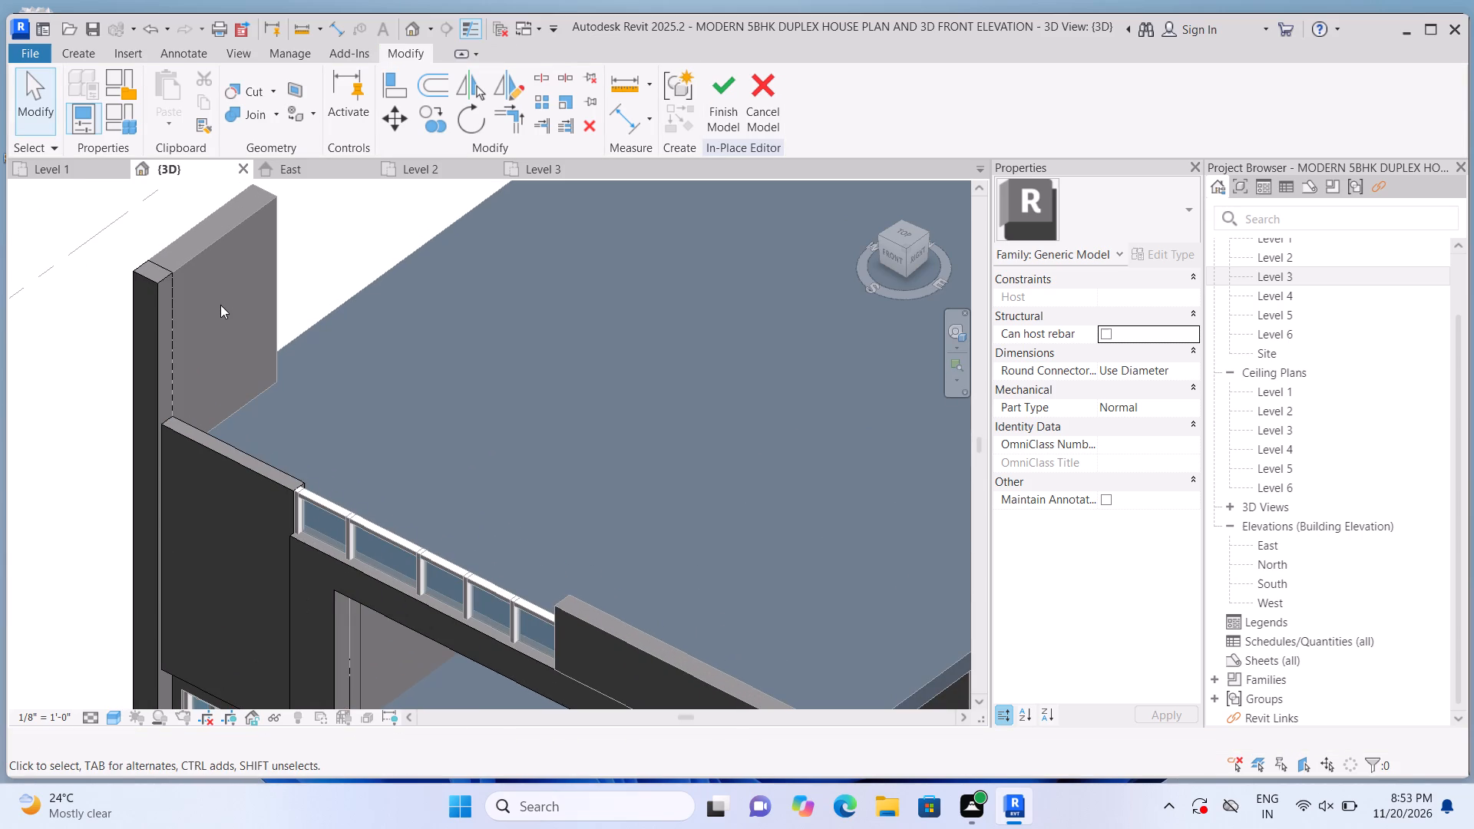
{"action": "left_click", "coordinate": [728, 121]}
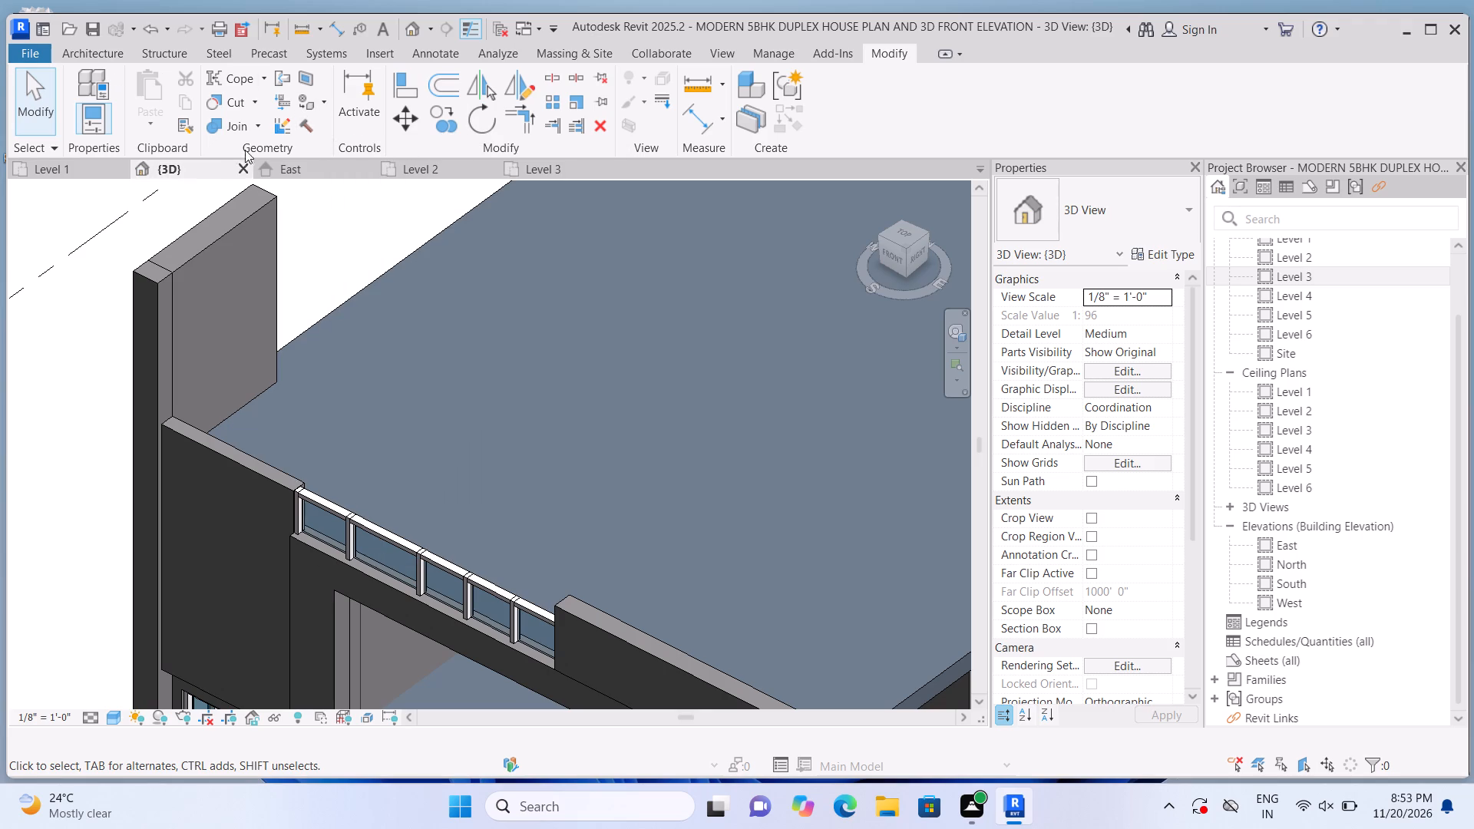
Apply Join Geometry between the front corner post and the rooftop side panel in the main project model.
{"action": "left_click", "coordinate": [259, 129]}
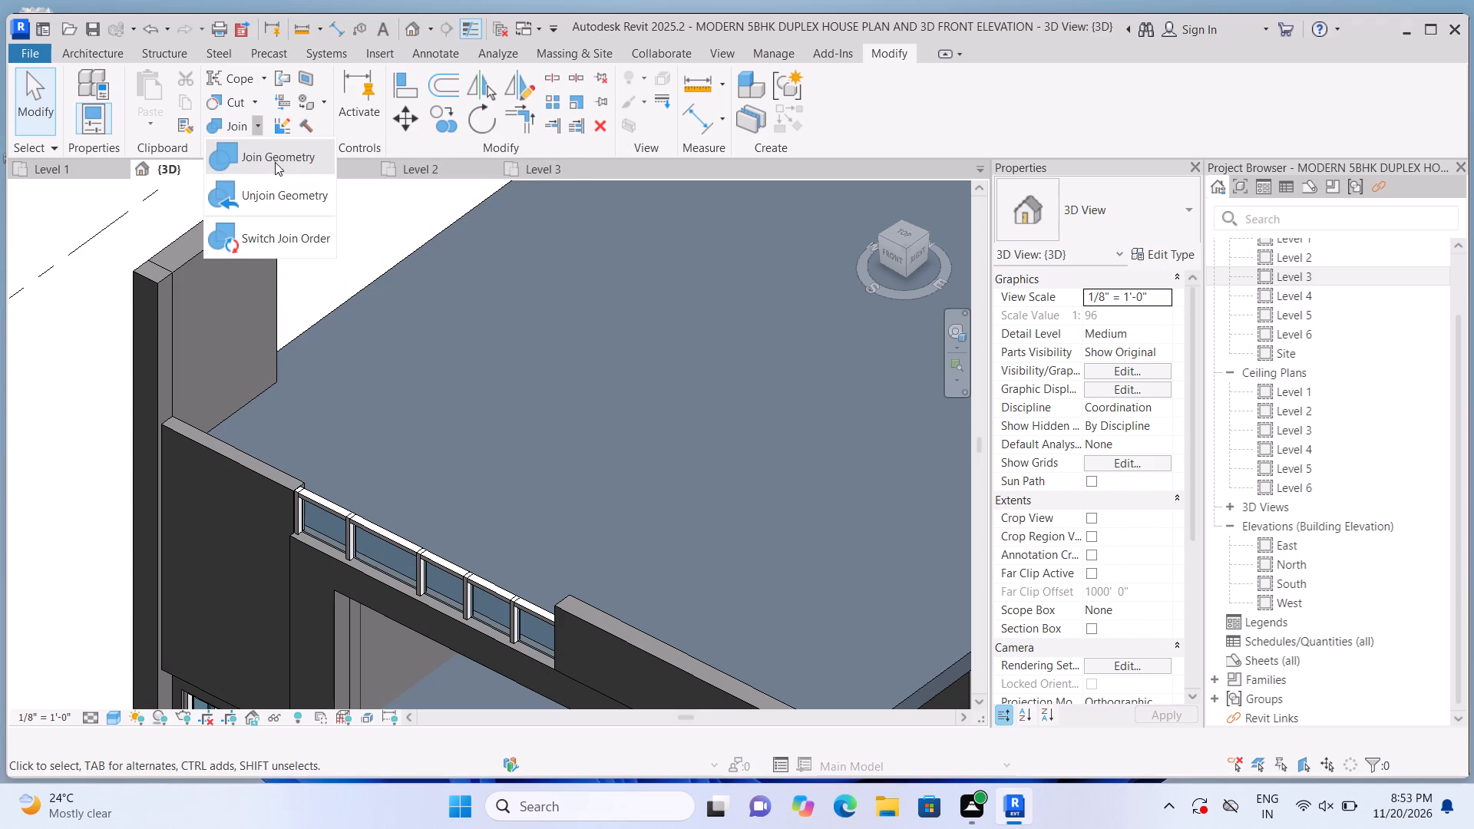
{"action": "left_click", "coordinate": [275, 156]}
{"action": "left_click", "coordinate": [135, 313]}
{"action": "left_click", "coordinate": [194, 275]}
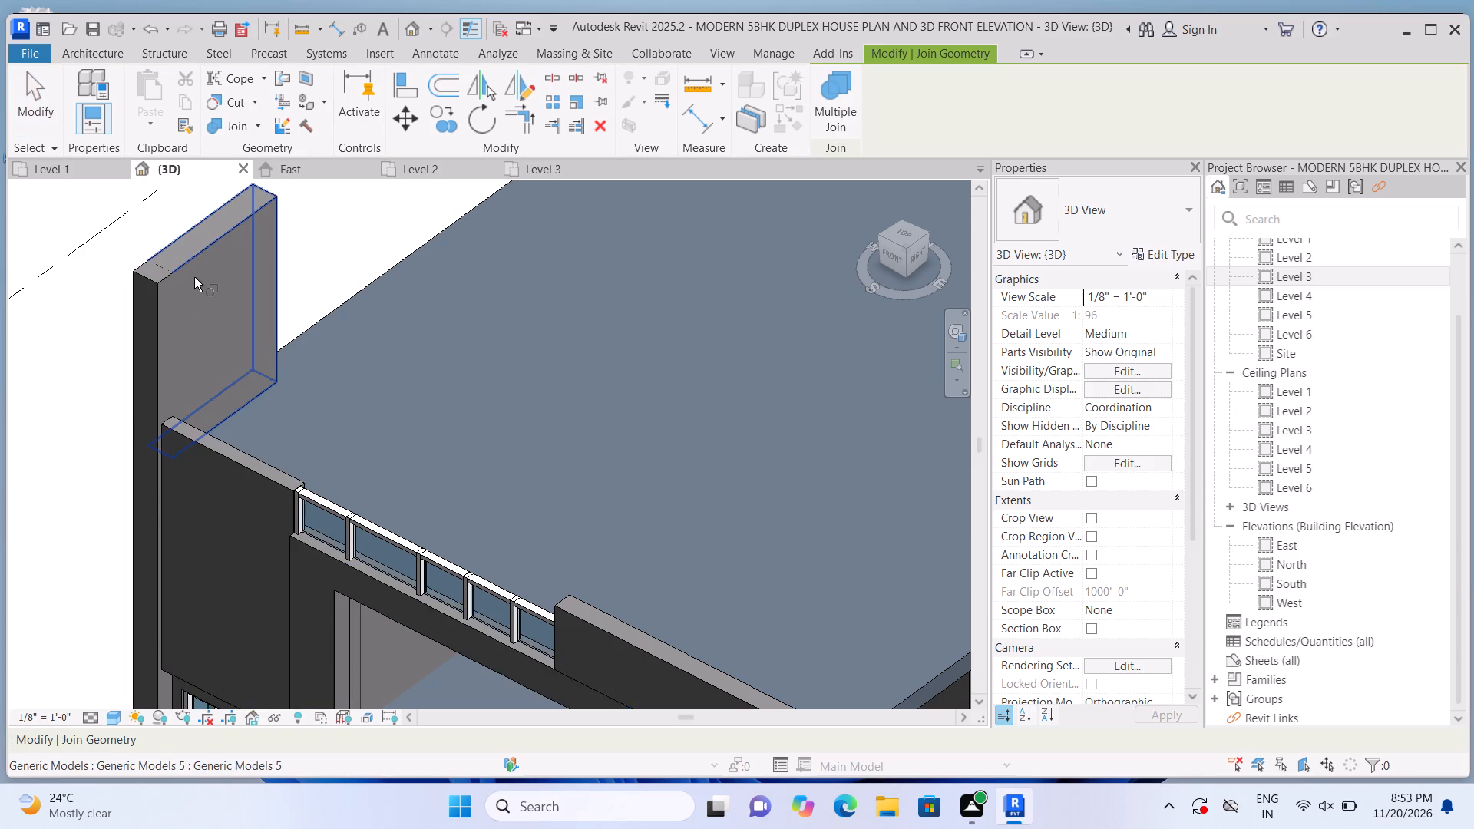
Leave the Join Geometry command and examine the roof, front parapet and rooftop side panel from the rear side of the house.
{"action": "scroll", "coordinate": [213, 259], "scroll_direction": "down", "scroll_amount": 2}
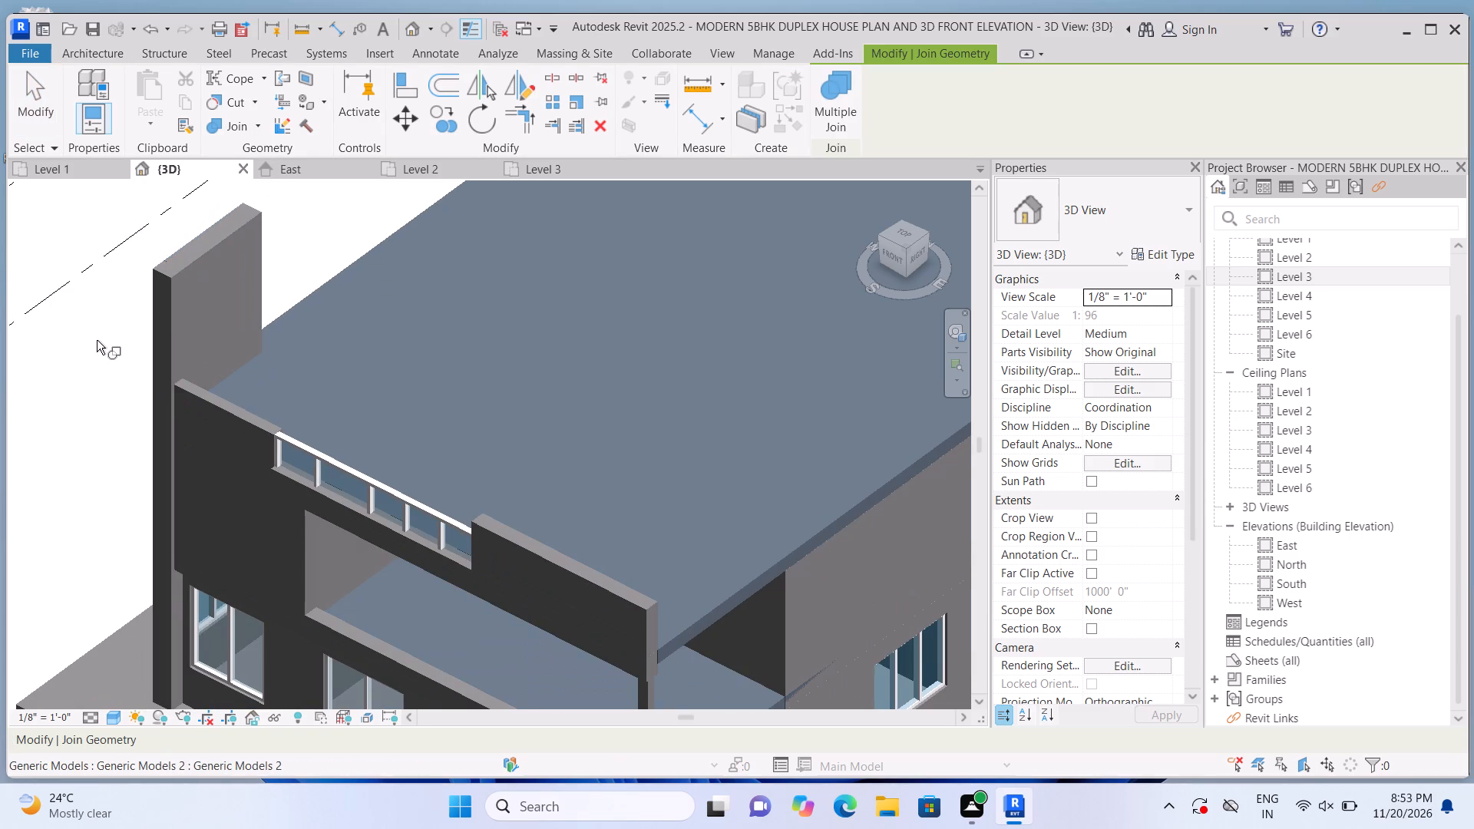
{"action": "key", "text": "Escape"}
{"action": "scroll", "coordinate": [101, 339], "scroll_direction": "down", "scroll_amount": 4}
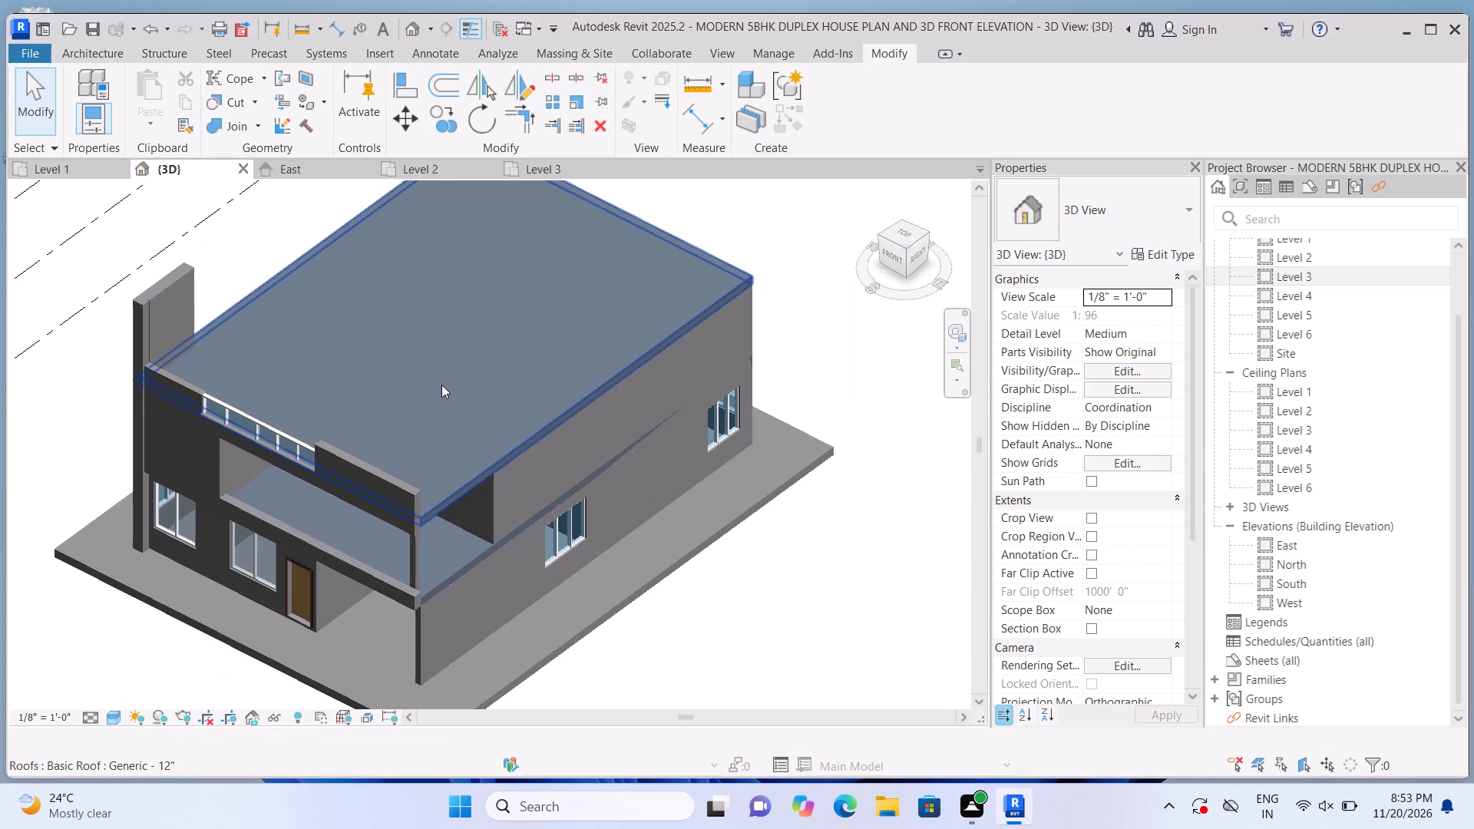
{"action": "middle_click_drag", "start_coordinate": [491, 348], "coordinate": [431, 398], "text": "shift"}
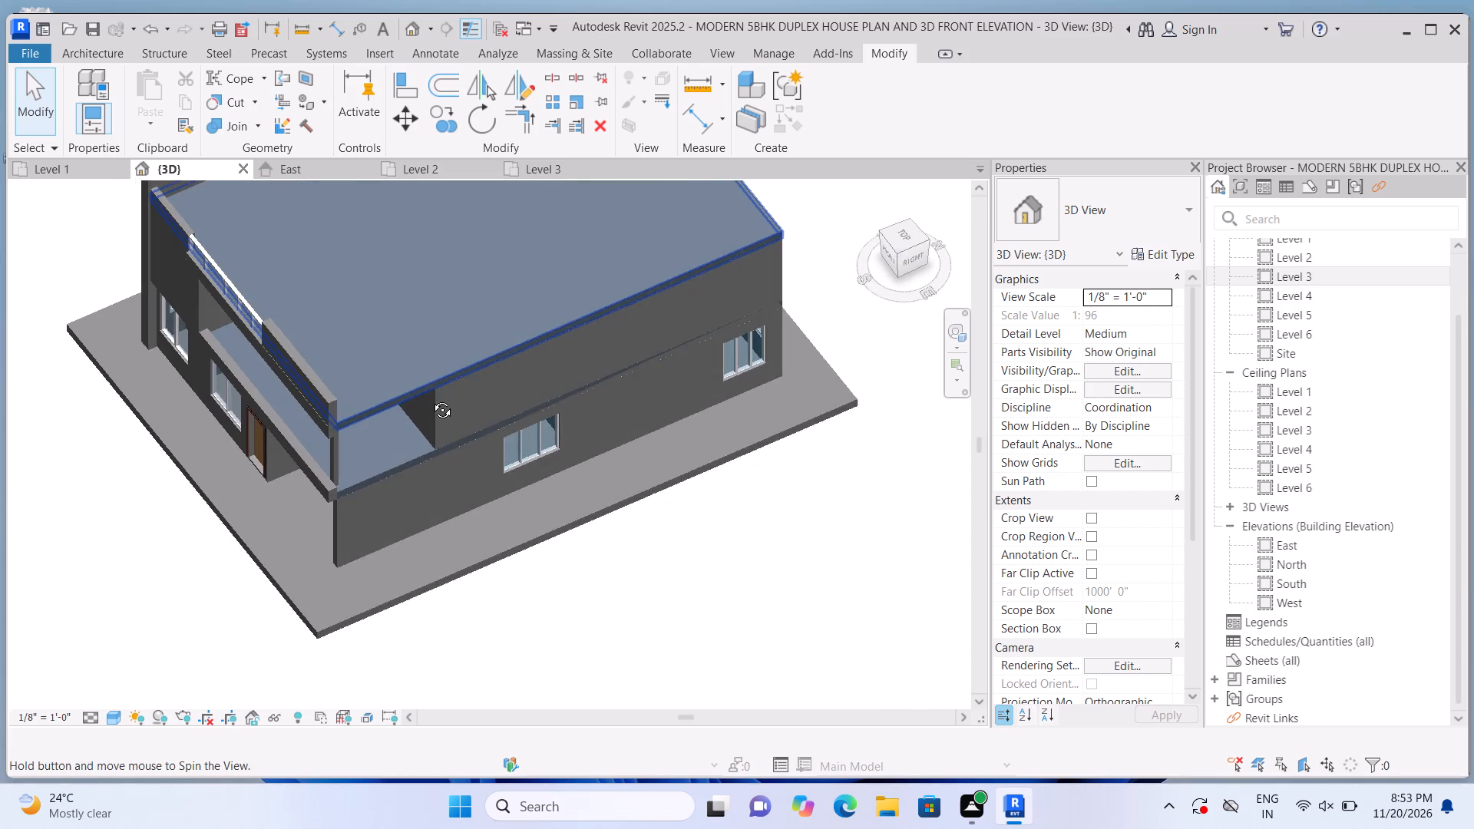
{"action": "middle_click_drag", "start_coordinate": [431, 398], "coordinate": [320, 361], "text": "shift"}
{"action": "scroll", "coordinate": [368, 385], "scroll_direction": "down", "scroll_amount": 6}
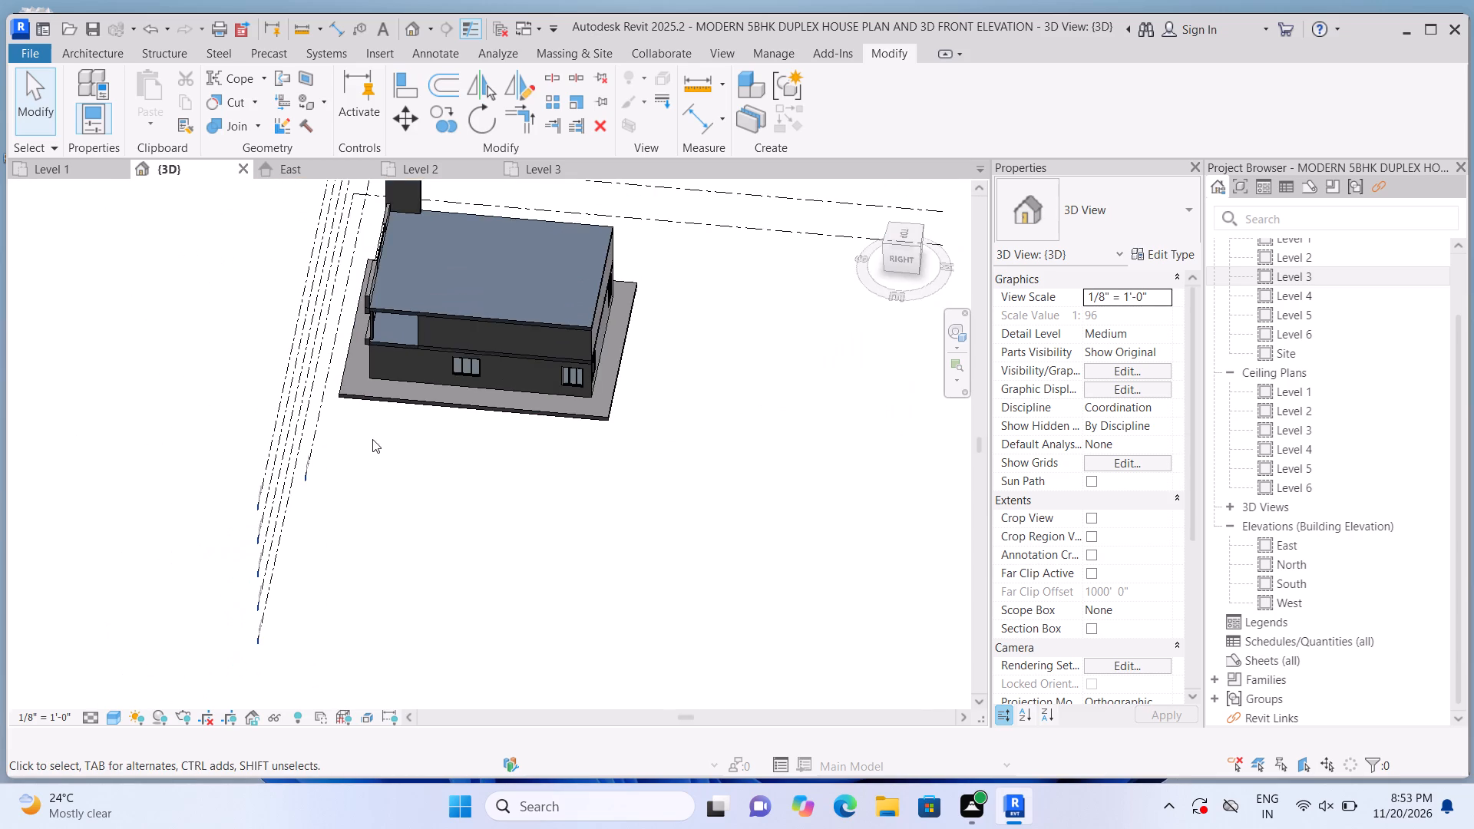
{"action": "scroll", "coordinate": [370, 434], "scroll_direction": "down", "scroll_amount": 1, "text": "shift"}
{"action": "middle_click_drag", "start_coordinate": [369, 434], "coordinate": [262, 423], "text": "shift"}
{"action": "scroll", "coordinate": [612, 284], "scroll_direction": "up", "scroll_amount": 1}
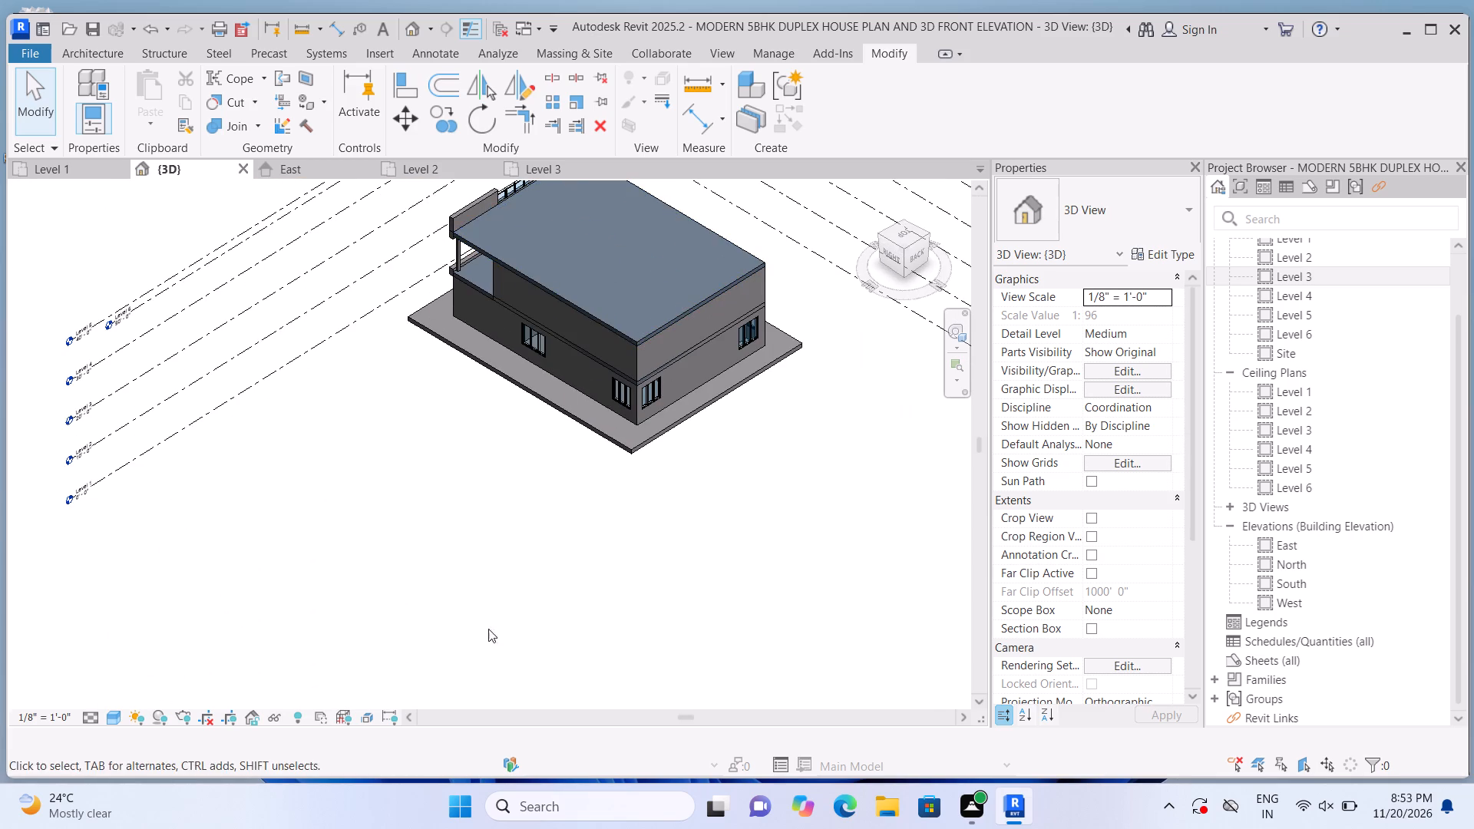
{"action": "scroll", "coordinate": [537, 464], "scroll_direction": "down", "scroll_amount": 3}
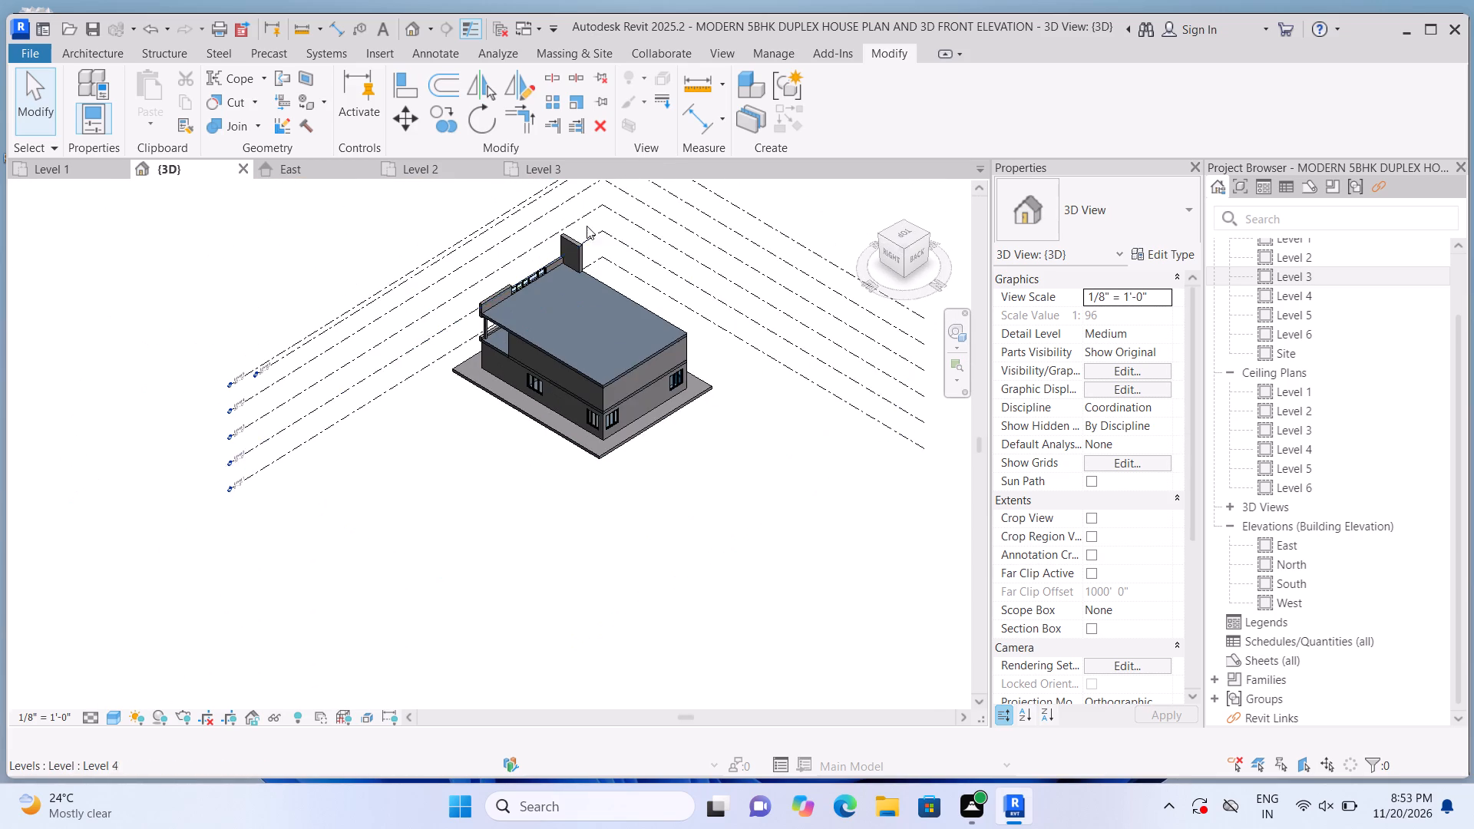
{"action": "scroll", "coordinate": [585, 226], "scroll_direction": "up", "scroll_amount": 12}
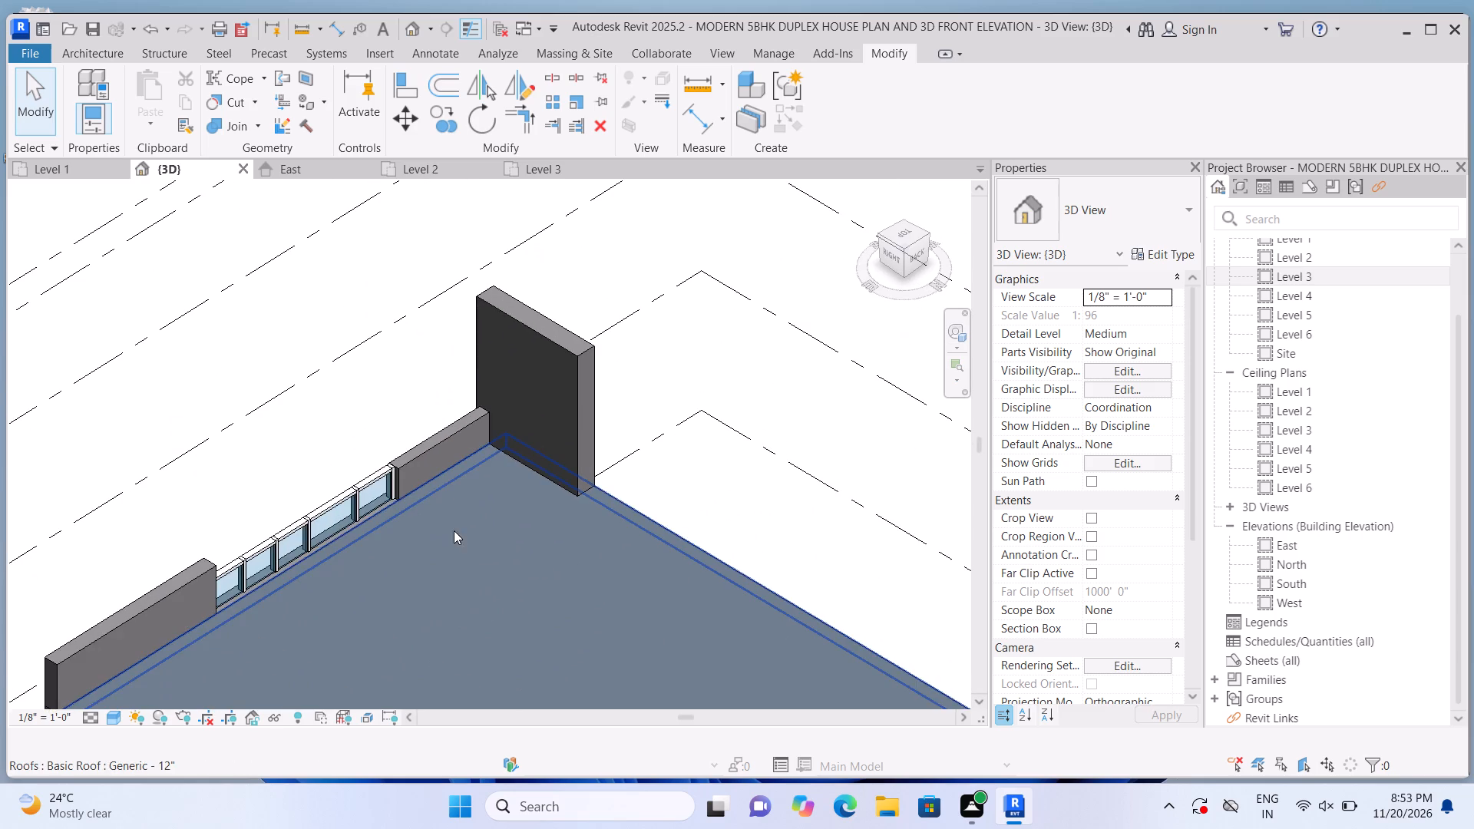
{"action": "scroll", "coordinate": [480, 467], "scroll_direction": "down", "scroll_amount": 2}
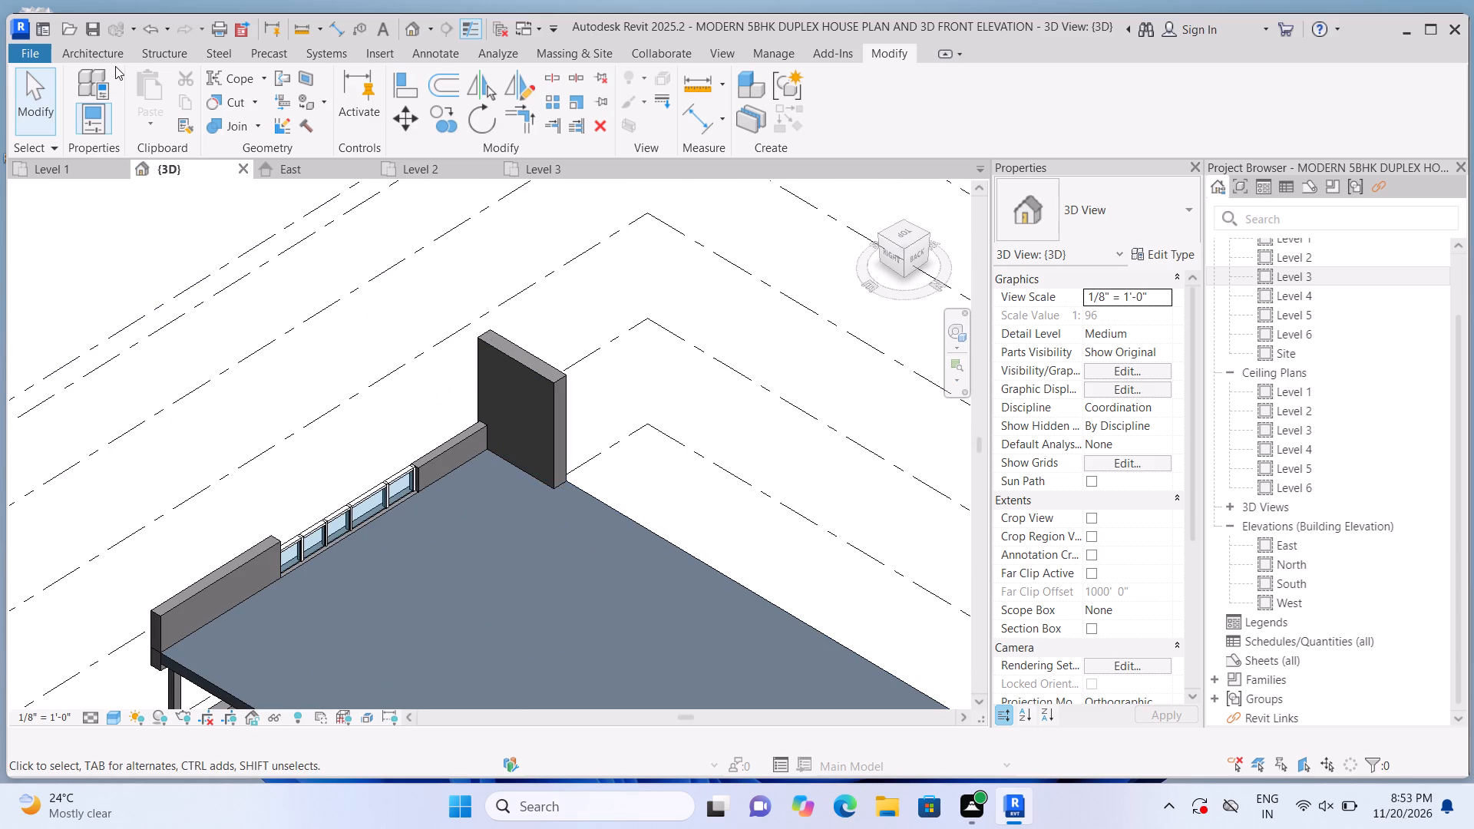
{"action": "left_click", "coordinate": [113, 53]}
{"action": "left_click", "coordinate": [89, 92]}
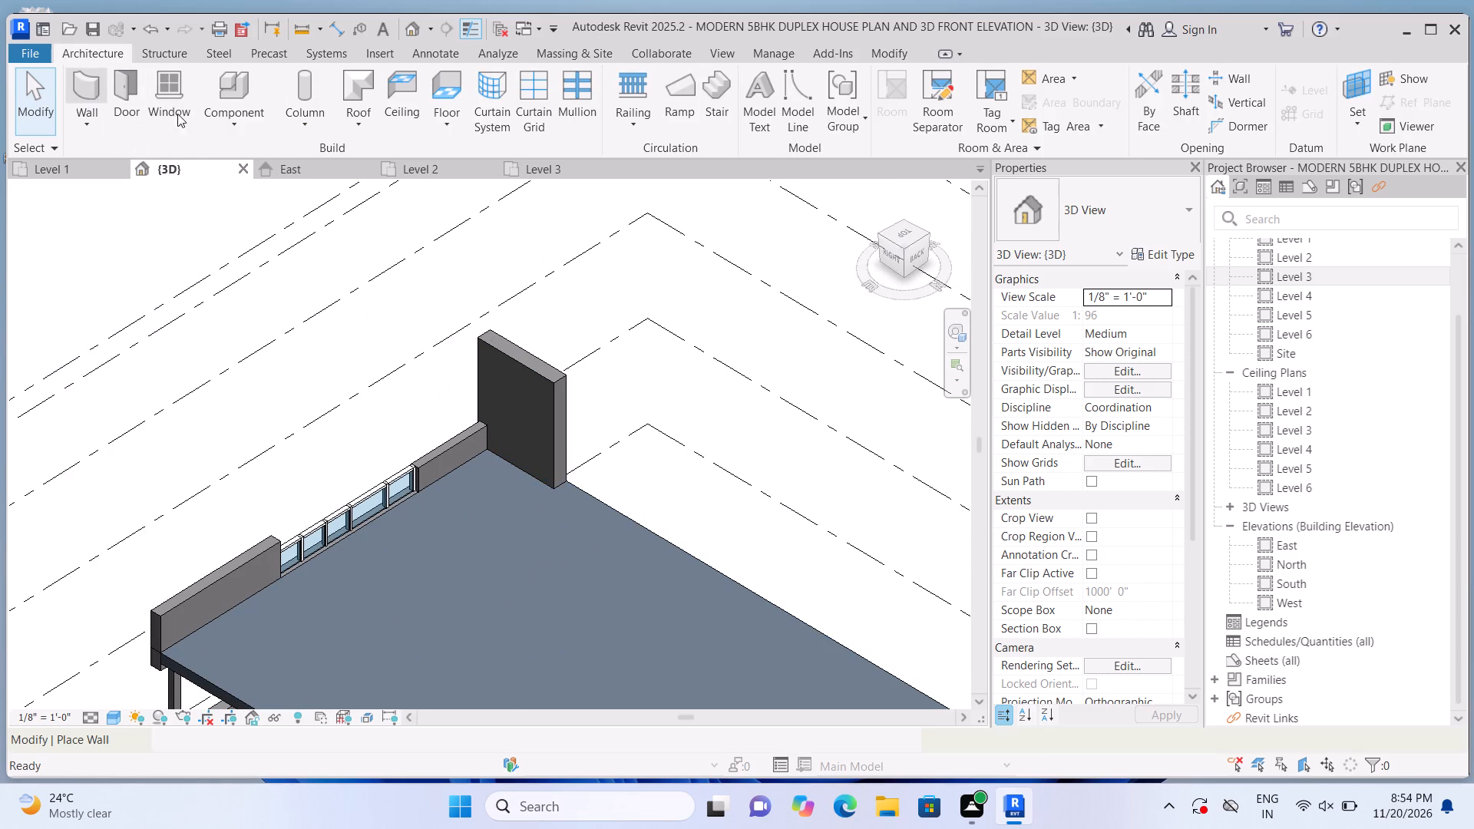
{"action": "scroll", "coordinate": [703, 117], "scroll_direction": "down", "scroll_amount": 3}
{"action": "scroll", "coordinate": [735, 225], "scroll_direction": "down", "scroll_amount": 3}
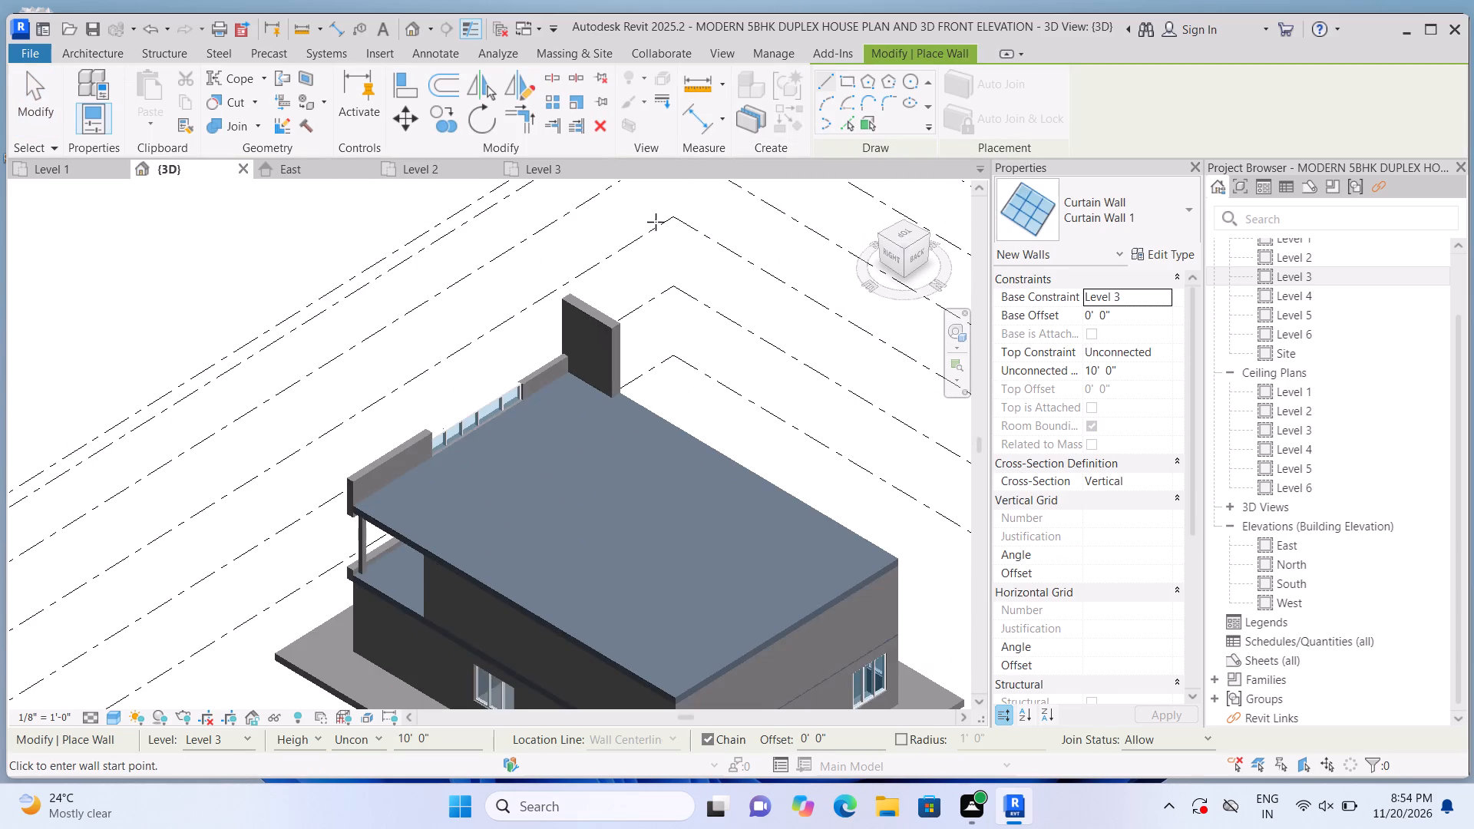
Start a new in-place component in the Generic Models category, accepting the suggested name.
{"action": "double_click", "coordinate": [108, 59]}
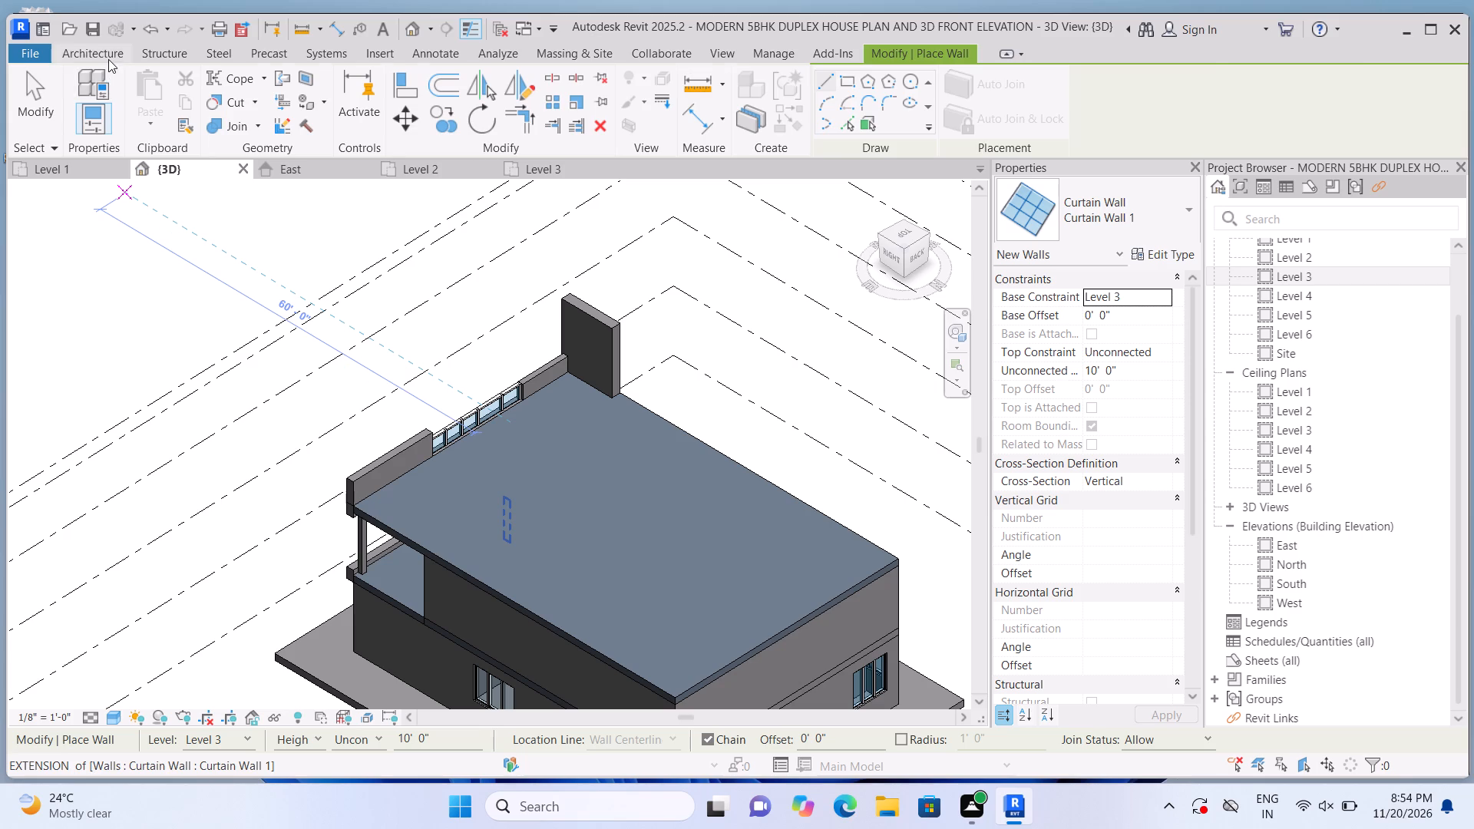
{"action": "left_click", "coordinate": [243, 133]}
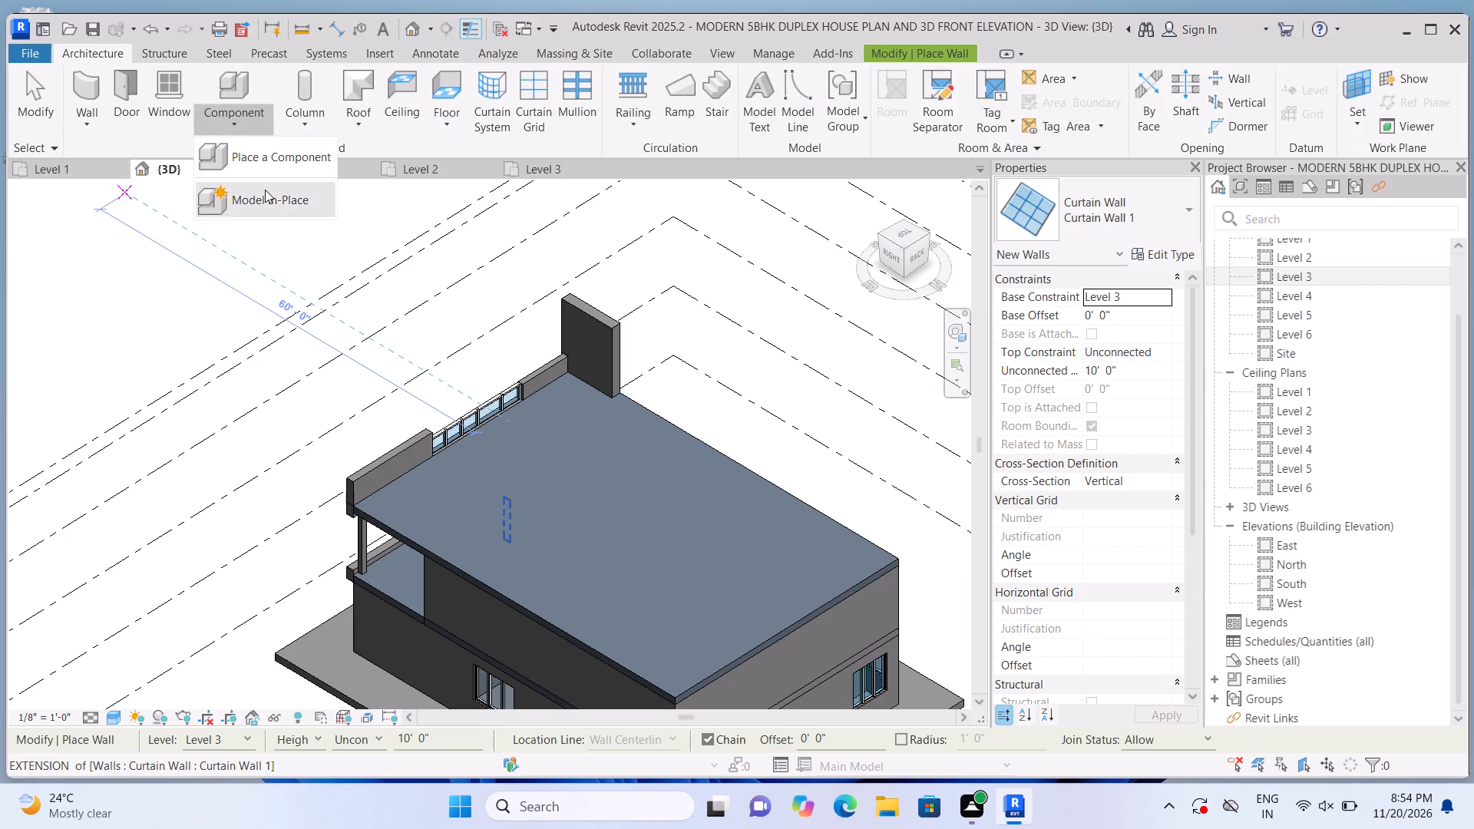
{"action": "left_click", "coordinate": [265, 190]}
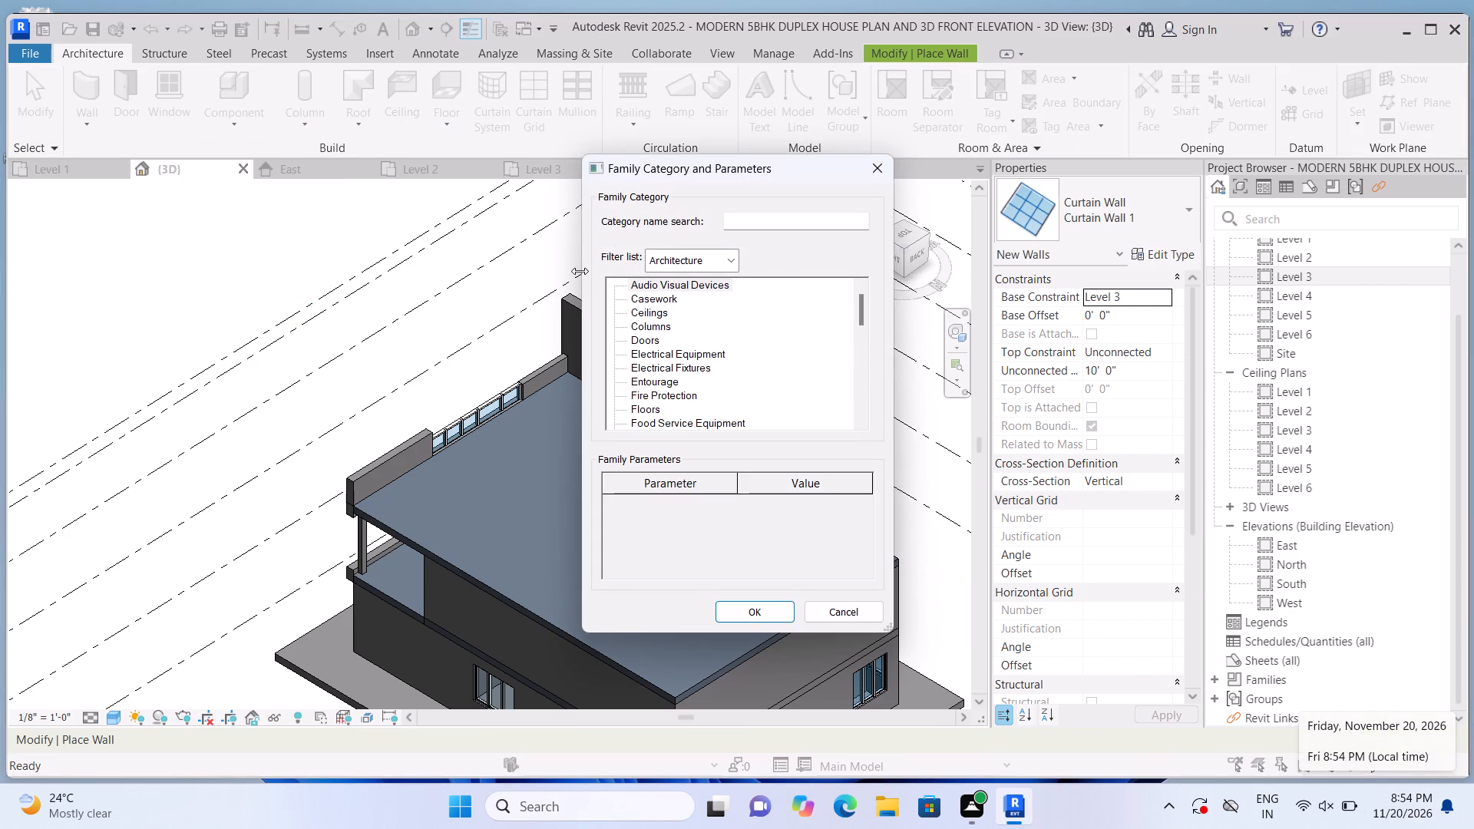
{"action": "scroll", "coordinate": [691, 339], "scroll_direction": "down", "scroll_amount": 7}
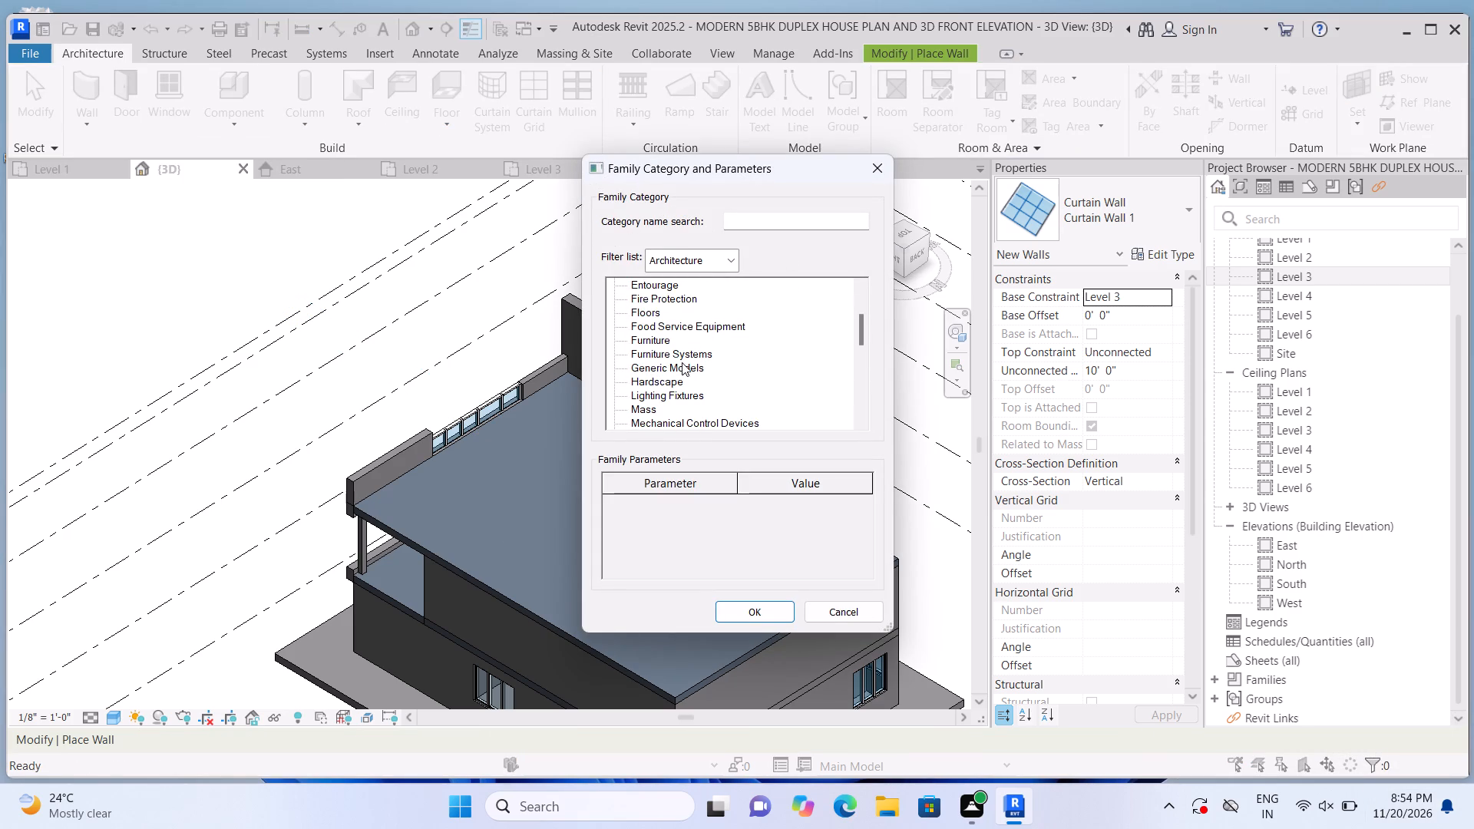
{"action": "left_click", "coordinate": [683, 366]}
{"action": "left_click", "coordinate": [762, 604]}
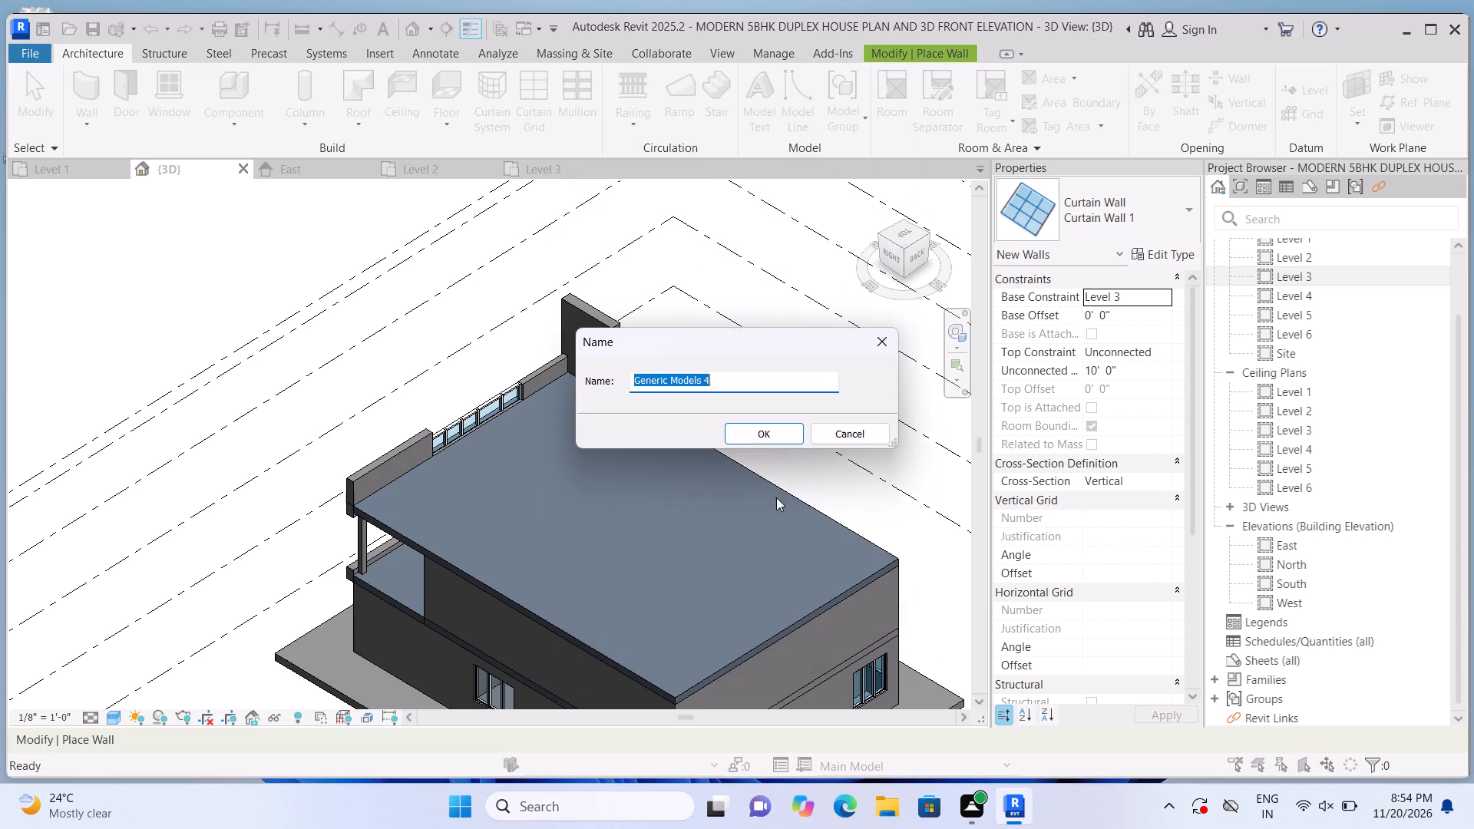
{"action": "left_click", "coordinate": [780, 426]}
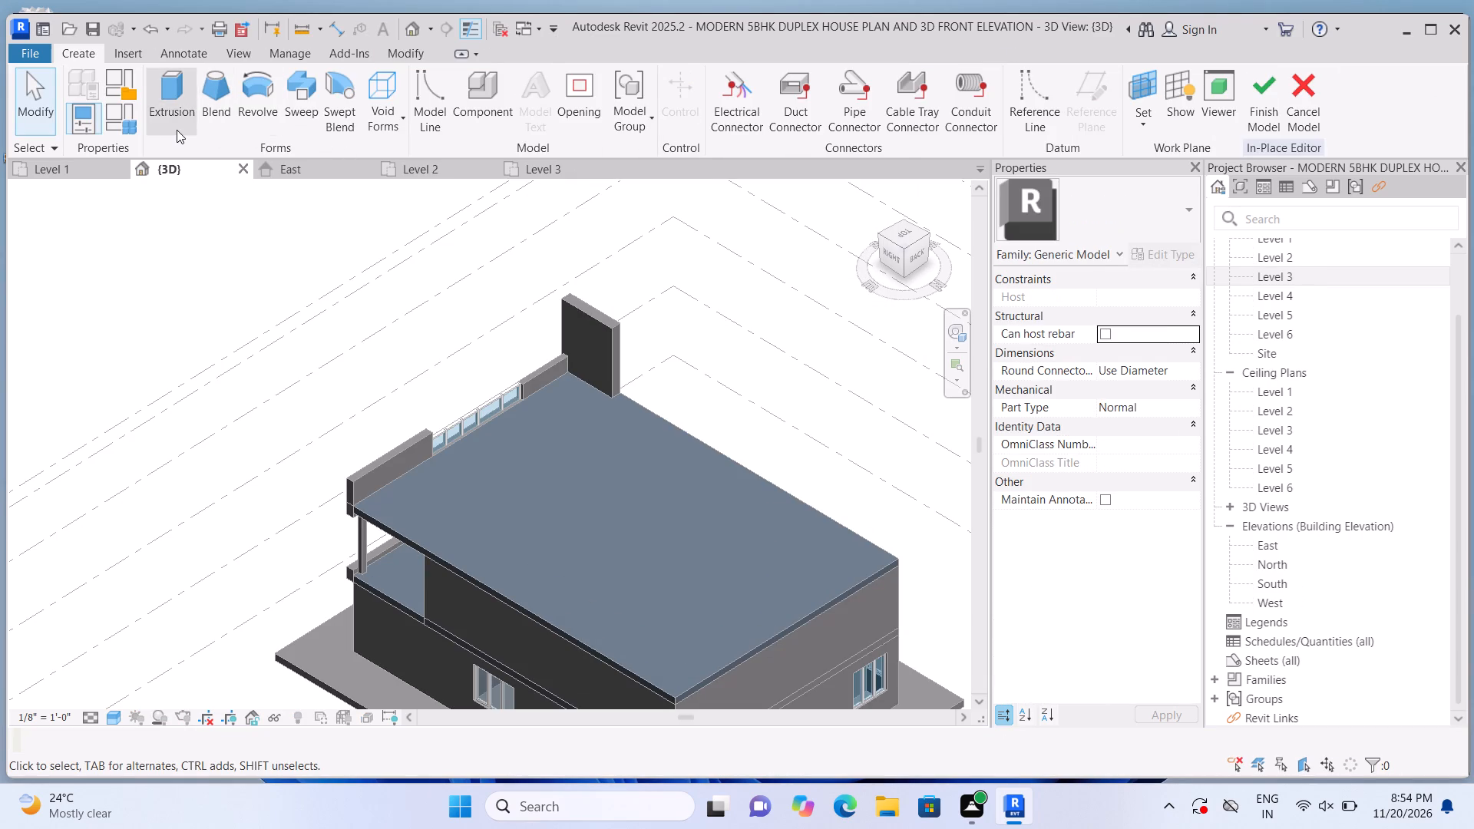
Extrude a rectangle about 6 ft by 1 ft on the roof surface, starting where the solid front parapet meets the railing.
{"action": "left_click", "coordinate": [177, 130]}
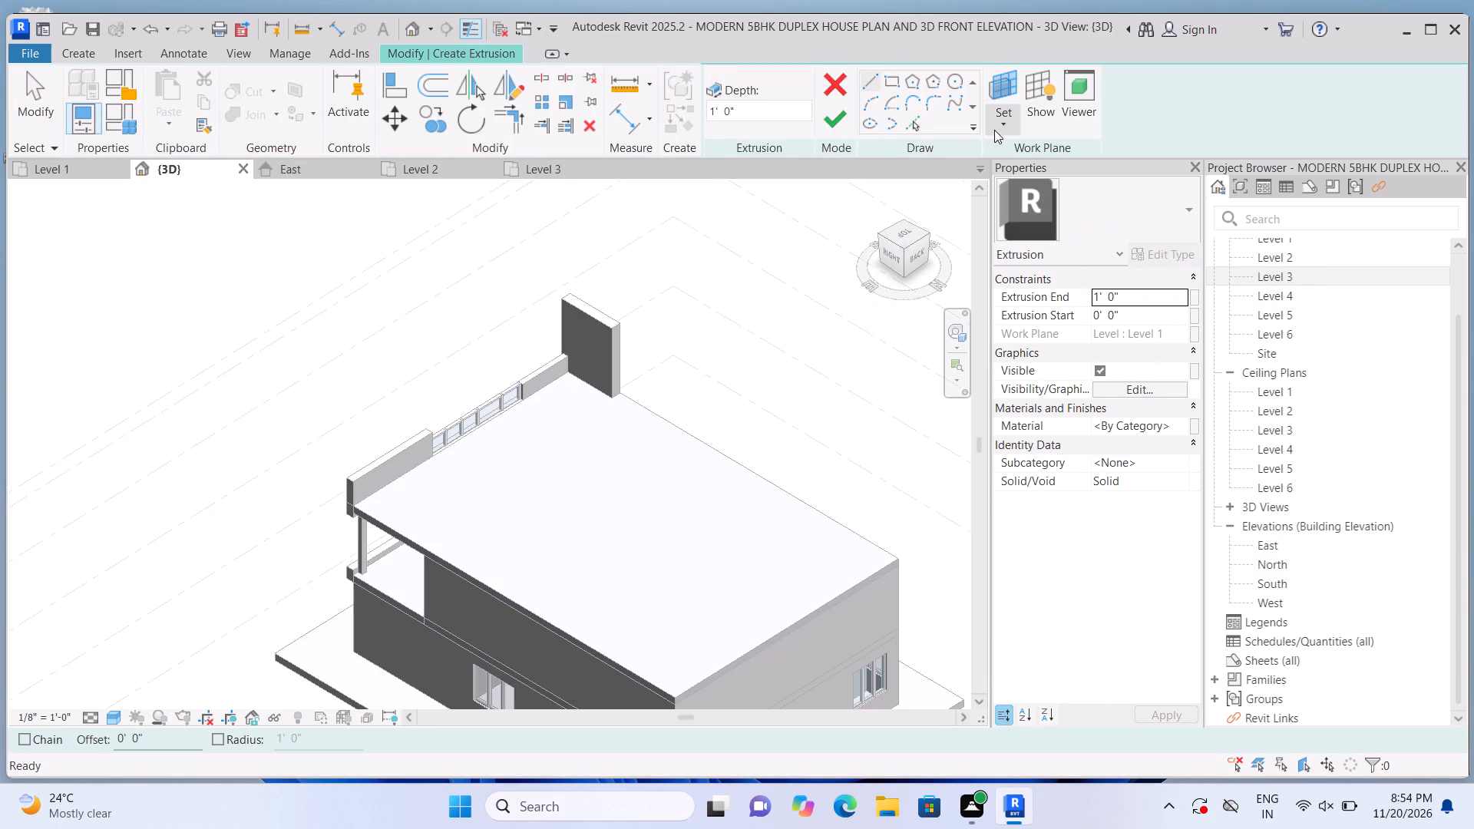
{"action": "left_click", "coordinate": [995, 130]}
{"action": "left_click", "coordinate": [1010, 197]}
{"action": "left_click", "coordinate": [729, 516]}
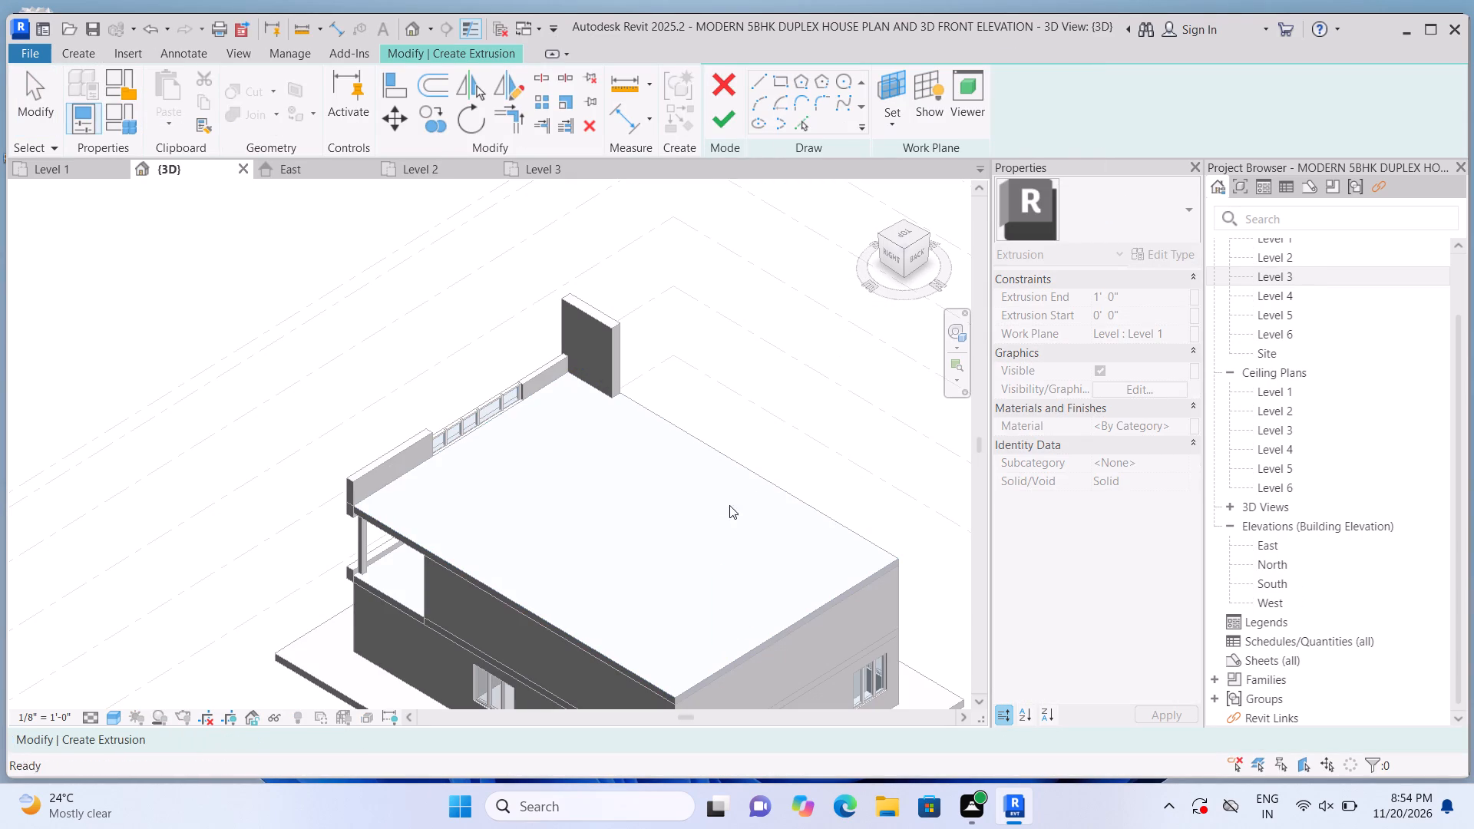
{"action": "left_click", "coordinate": [886, 71]}
{"action": "left_click", "coordinate": [891, 83]}
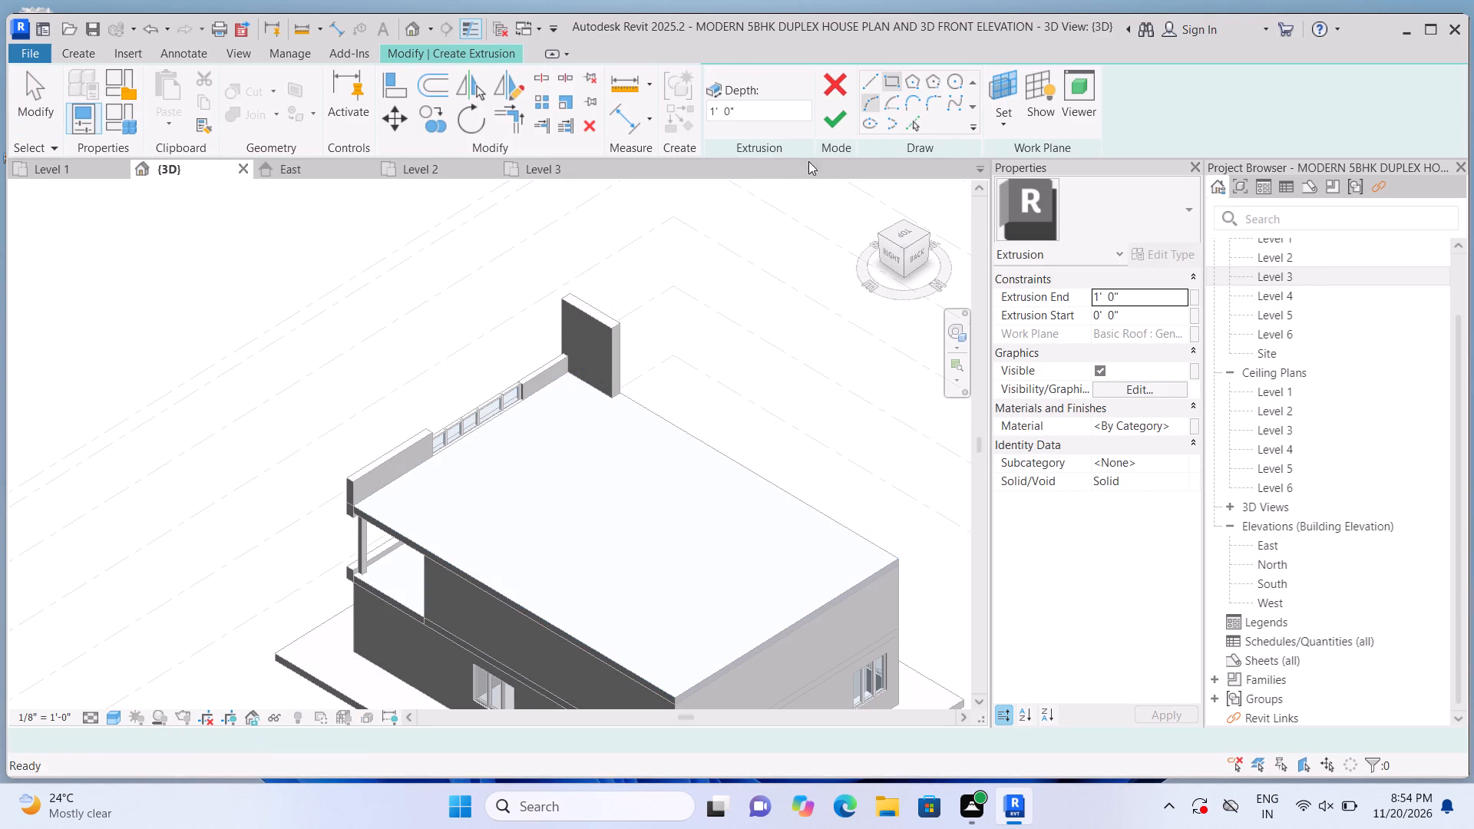
{"action": "scroll", "coordinate": [587, 414], "scroll_direction": "up", "scroll_amount": 1}
{"action": "scroll", "coordinate": [480, 440], "scroll_direction": "up", "scroll_amount": 2}
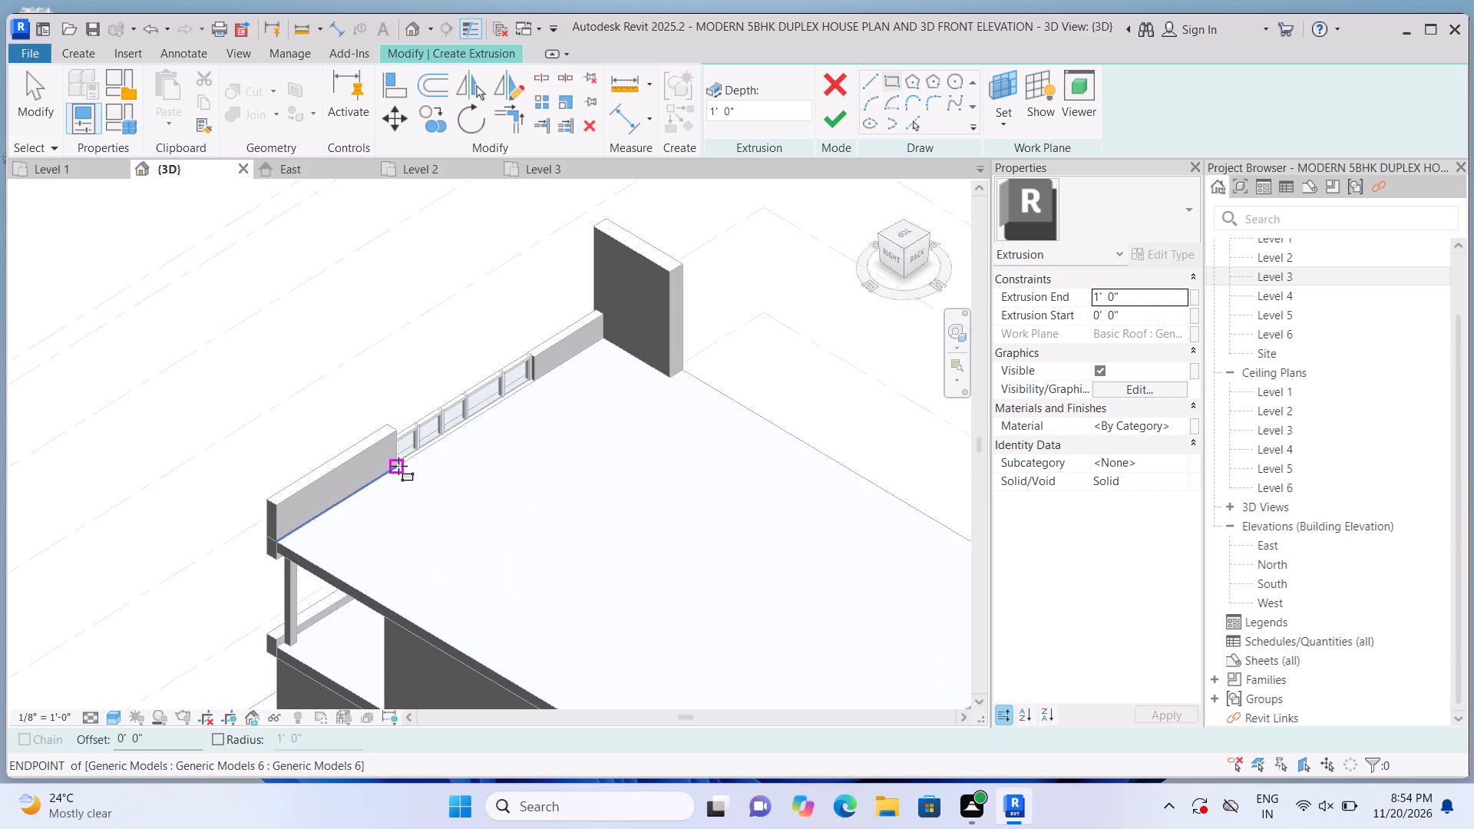
{"action": "left_click", "coordinate": [398, 465]}
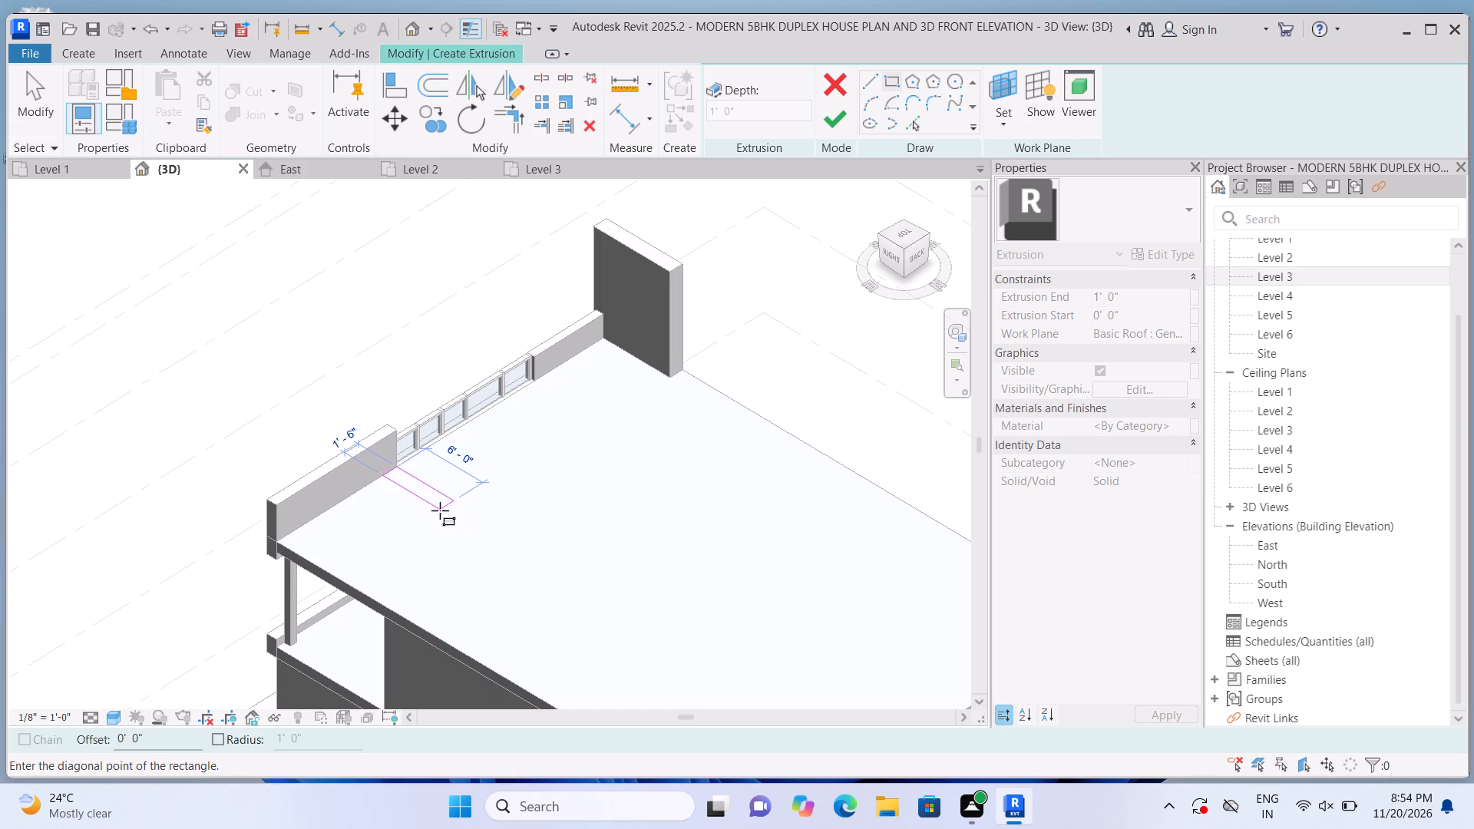
{"action": "left_click", "coordinate": [440, 510]}
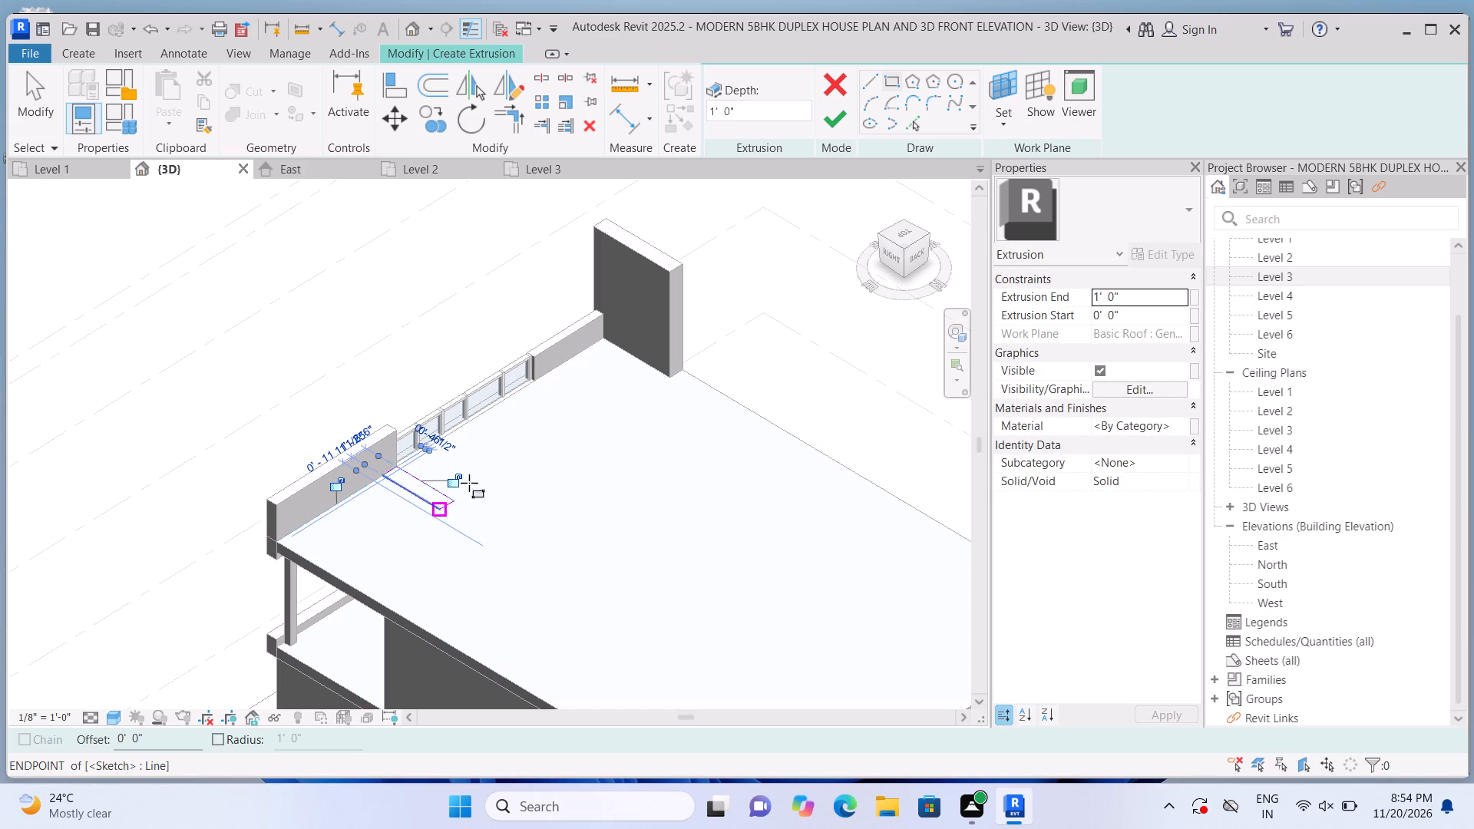
{"action": "left_click", "coordinate": [834, 120]}
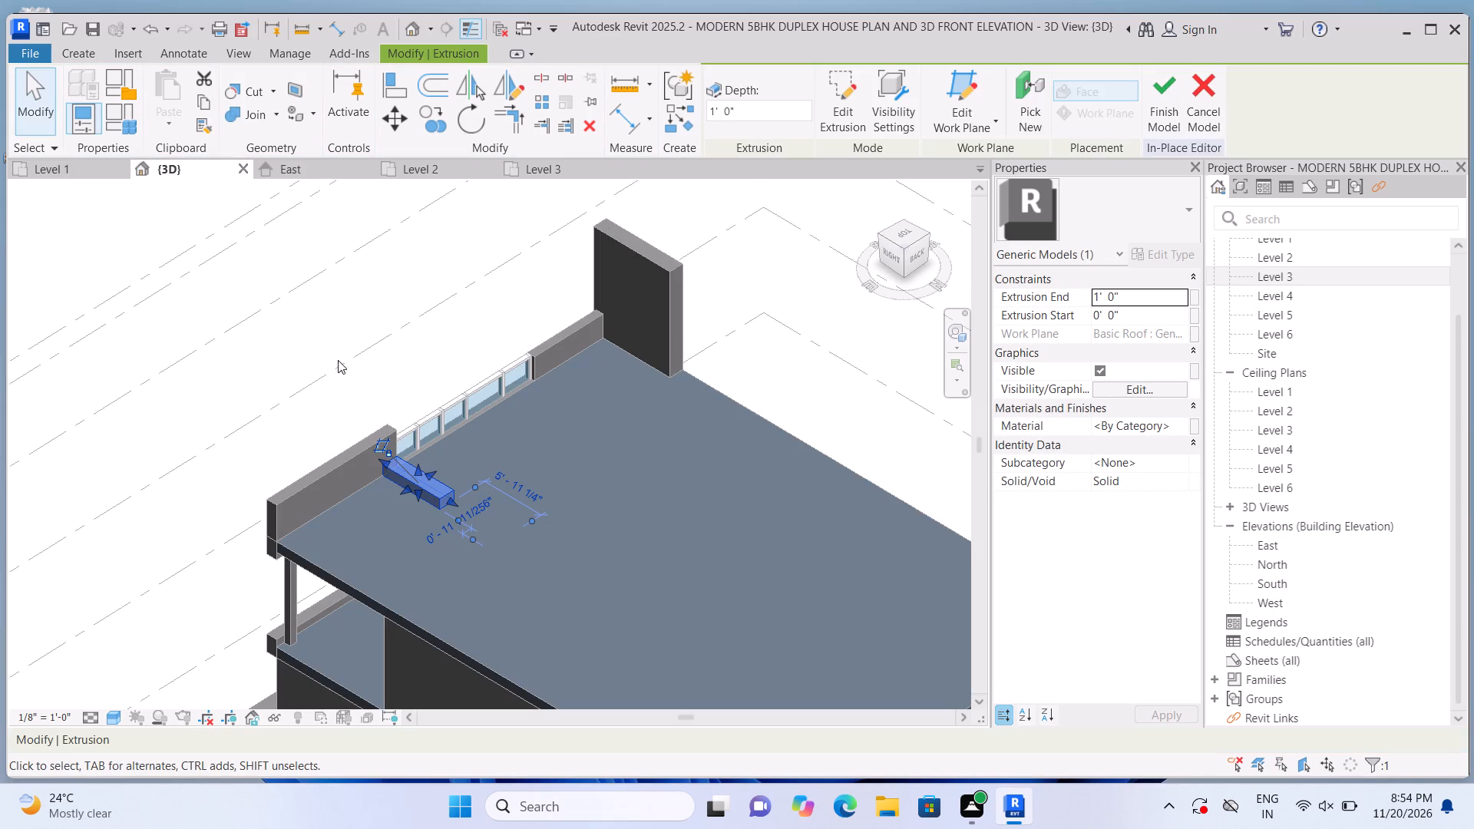
Raise the new roof block into an upright panel about 11' 5" high.
{"action": "left_click_drag", "start_coordinate": [415, 464], "coordinate": [415, 378]}
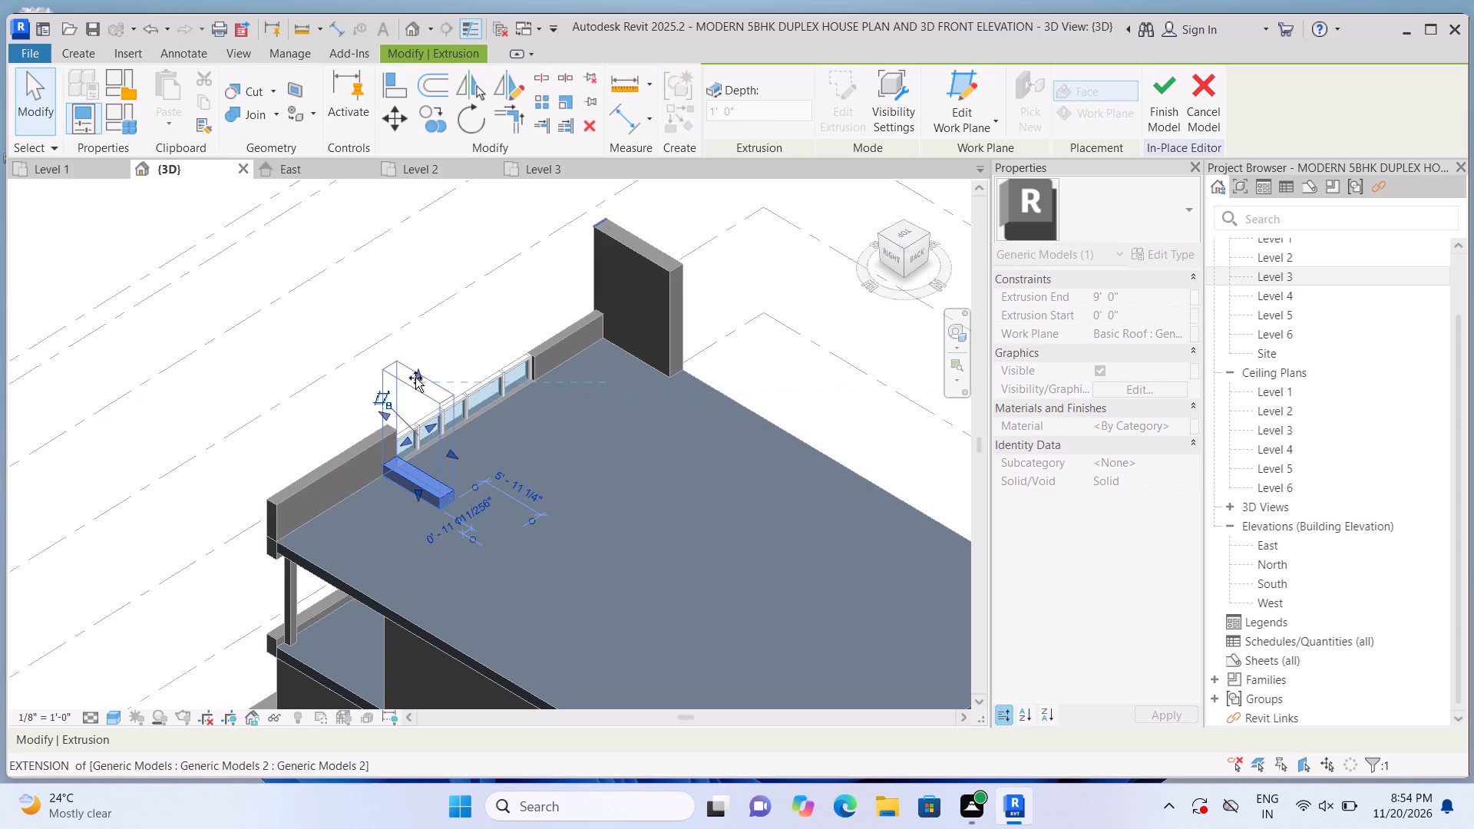
{"action": "left_click_drag", "start_coordinate": [415, 378], "coordinate": [416, 368]}
{"action": "left_click", "coordinate": [427, 281]}
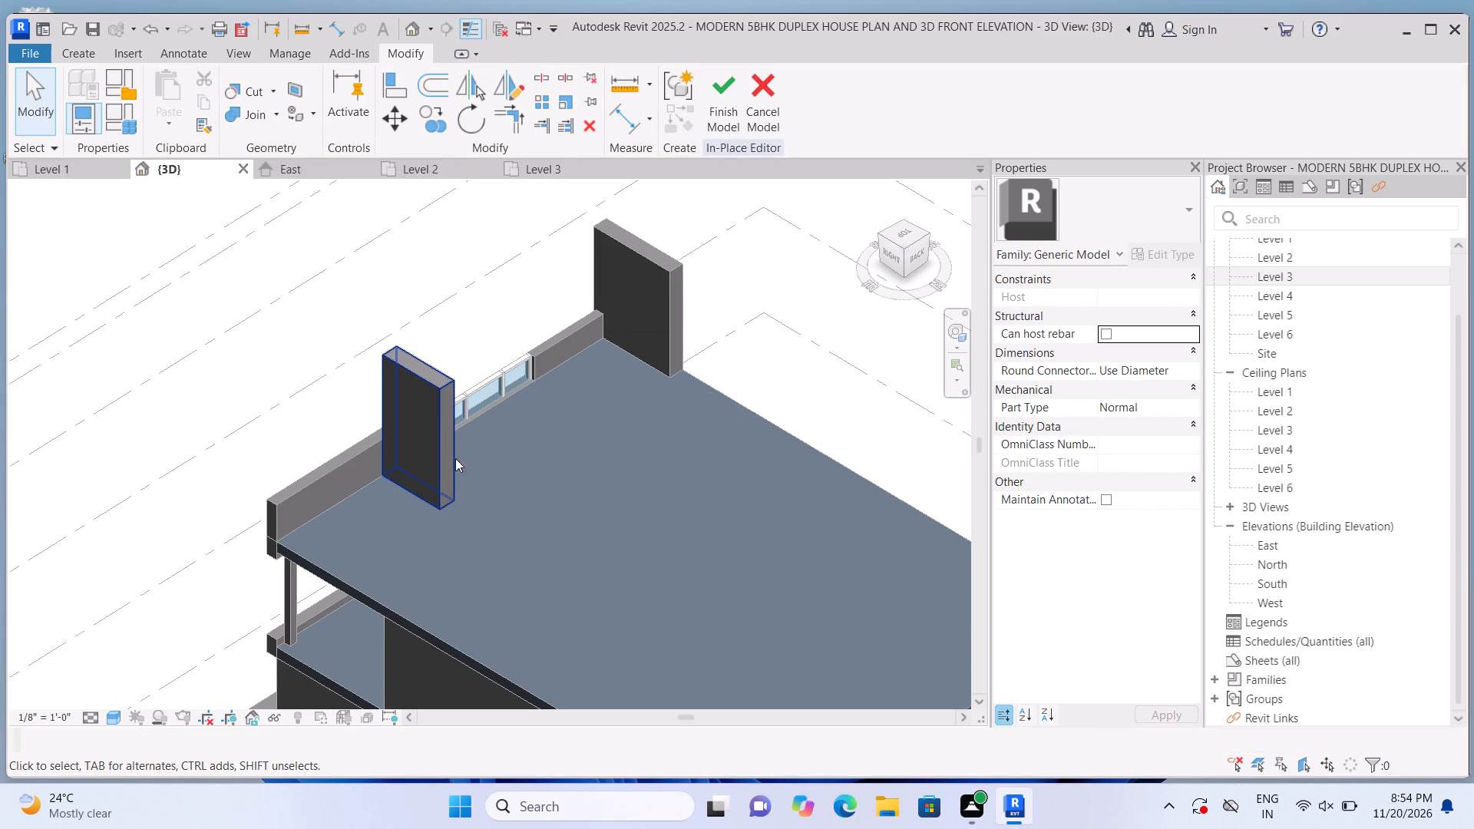
Lengthen the new upright panel farther inward across the roof, away from the front parapet.
{"action": "scroll", "coordinate": [459, 452], "scroll_direction": "down", "scroll_amount": 1}
{"action": "left_click", "coordinate": [442, 450]}
{"action": "scroll", "coordinate": [448, 465], "scroll_direction": "up", "scroll_amount": 2}
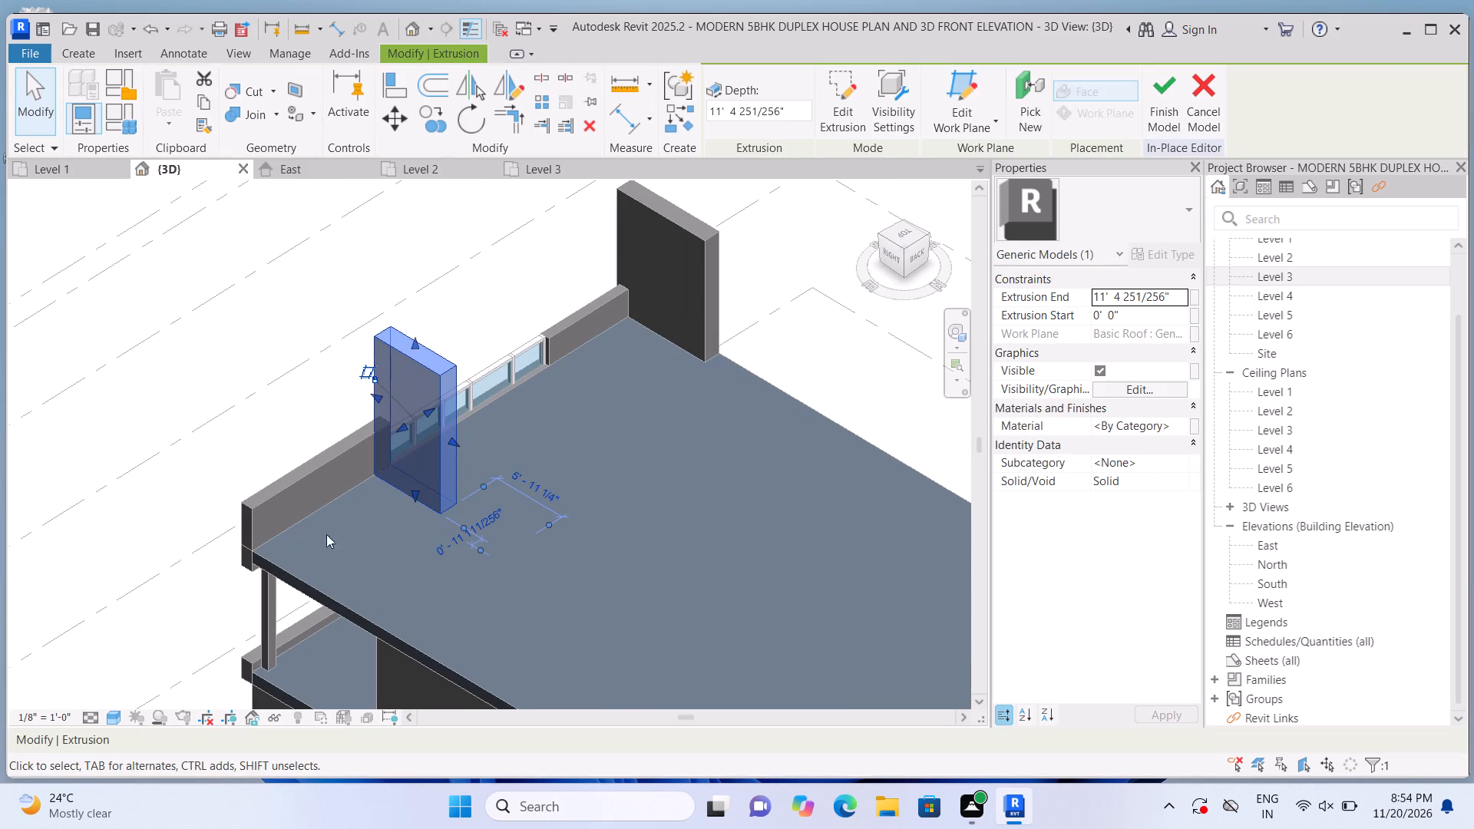
{"action": "left_click_drag", "start_coordinate": [451, 440], "coordinate": [473, 460]}
{"action": "left_click", "coordinate": [319, 414]}
{"action": "scroll", "coordinate": [325, 416], "scroll_direction": "up", "scroll_amount": 3}
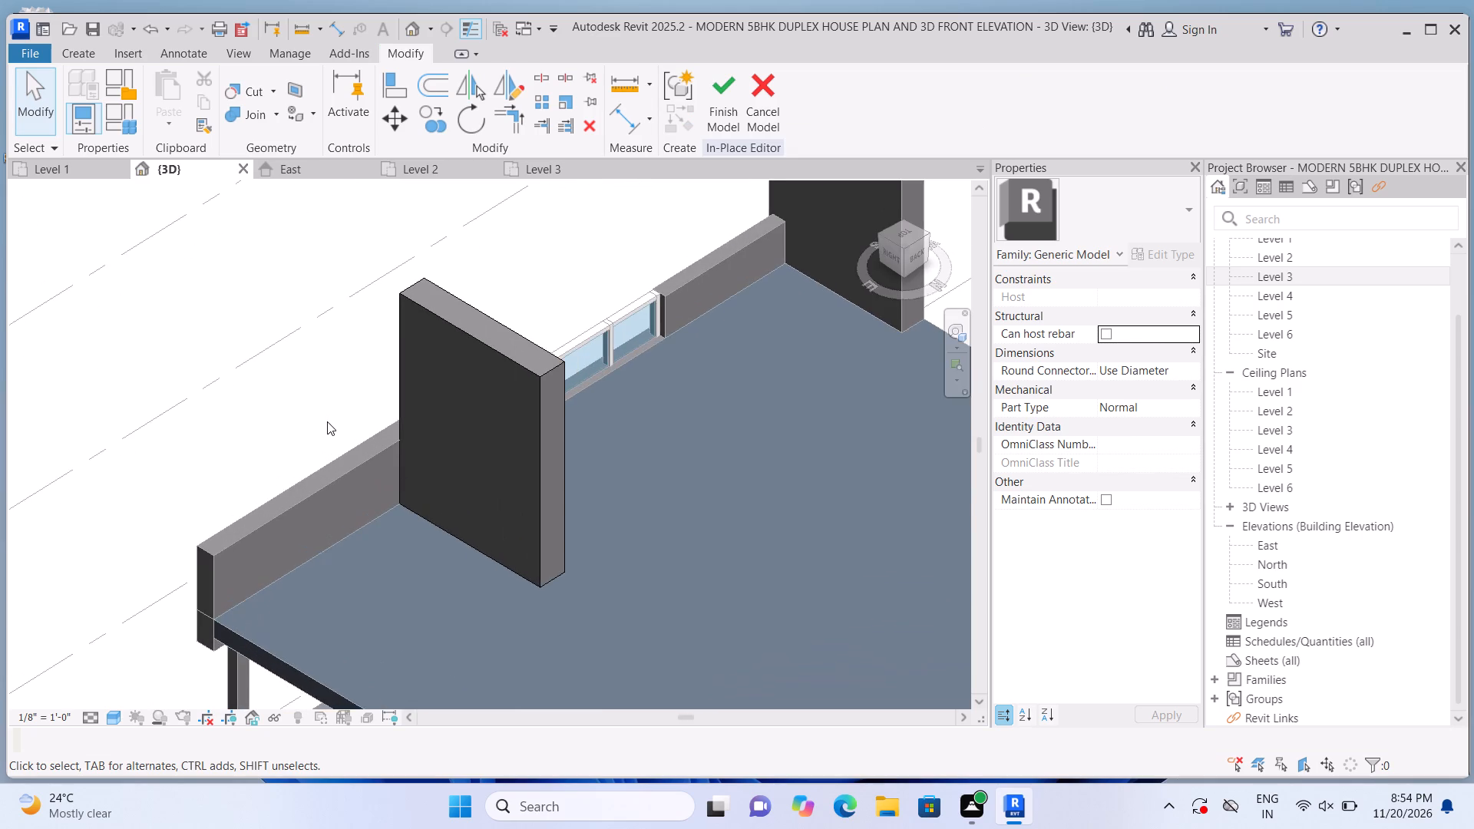
Start a new solid extrusion inside the open in-place component.
{"action": "scroll", "coordinate": [329, 421], "scroll_direction": "down", "scroll_amount": 4}
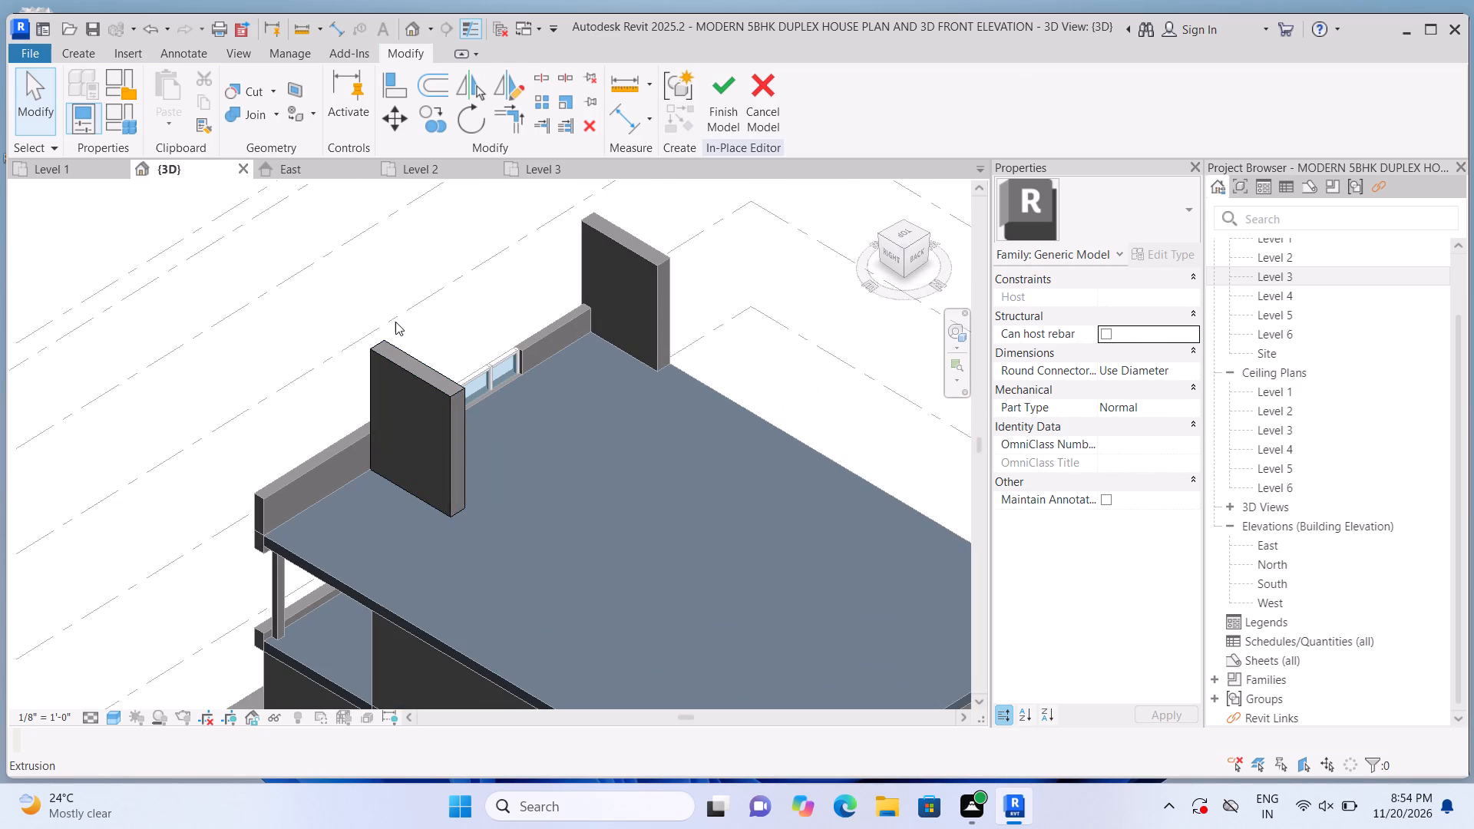
{"action": "scroll", "coordinate": [620, 359], "scroll_direction": "down", "scroll_amount": 2}
{"action": "scroll", "coordinate": [669, 214], "scroll_direction": "up", "scroll_amount": 3}
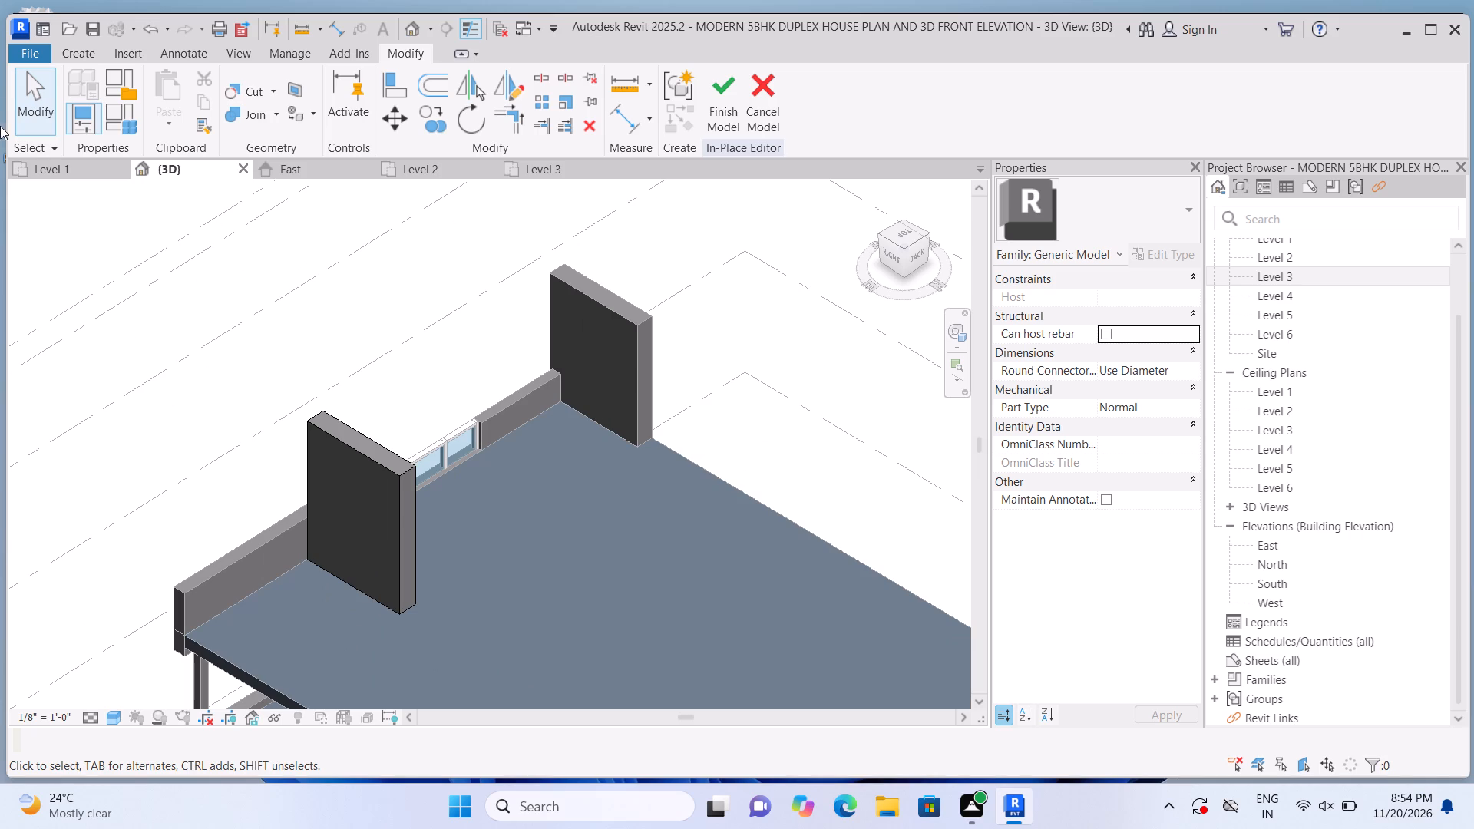
{"action": "left_click", "coordinate": [90, 54]}
{"action": "left_click", "coordinate": [183, 88]}
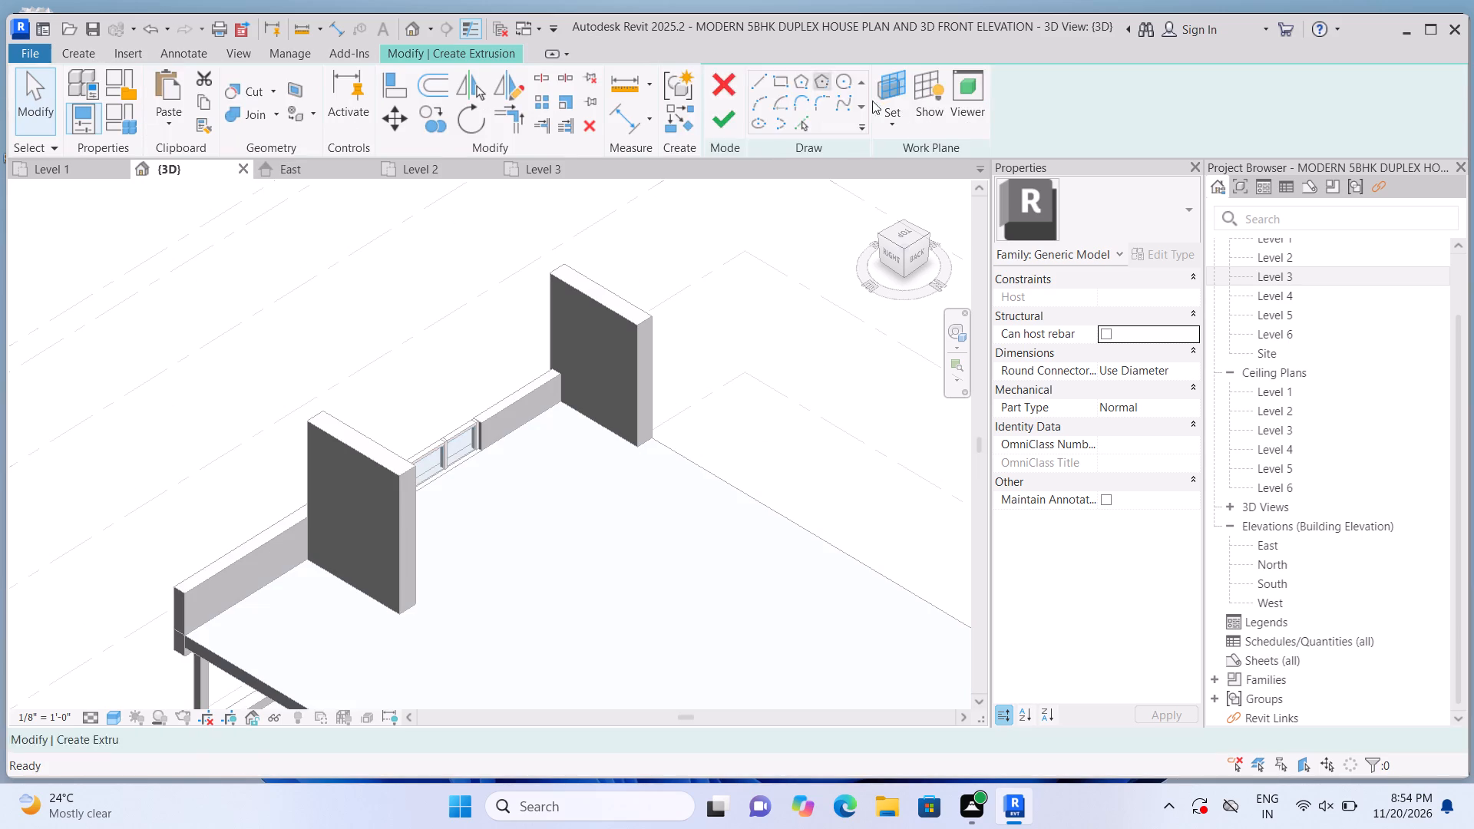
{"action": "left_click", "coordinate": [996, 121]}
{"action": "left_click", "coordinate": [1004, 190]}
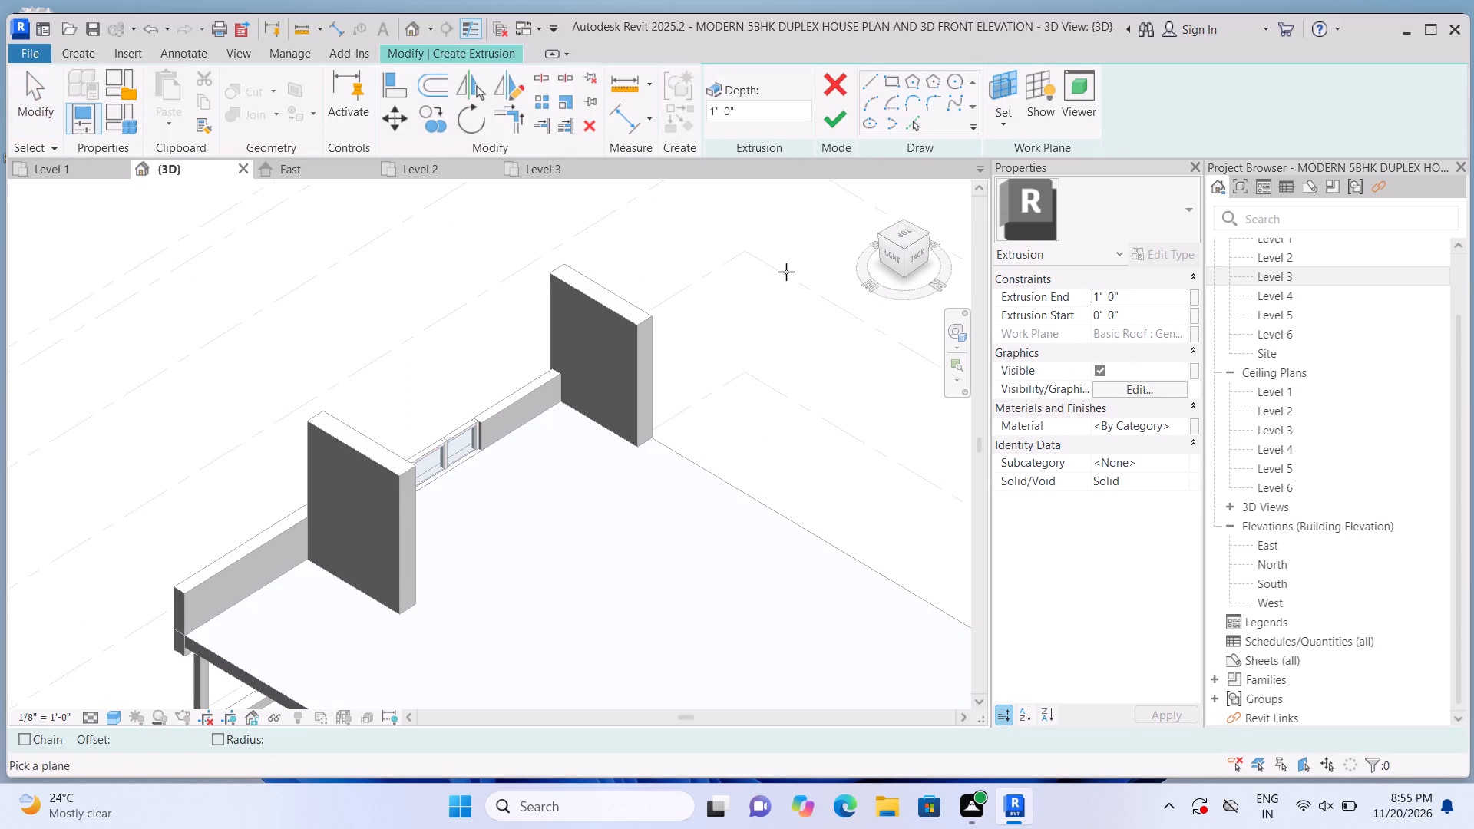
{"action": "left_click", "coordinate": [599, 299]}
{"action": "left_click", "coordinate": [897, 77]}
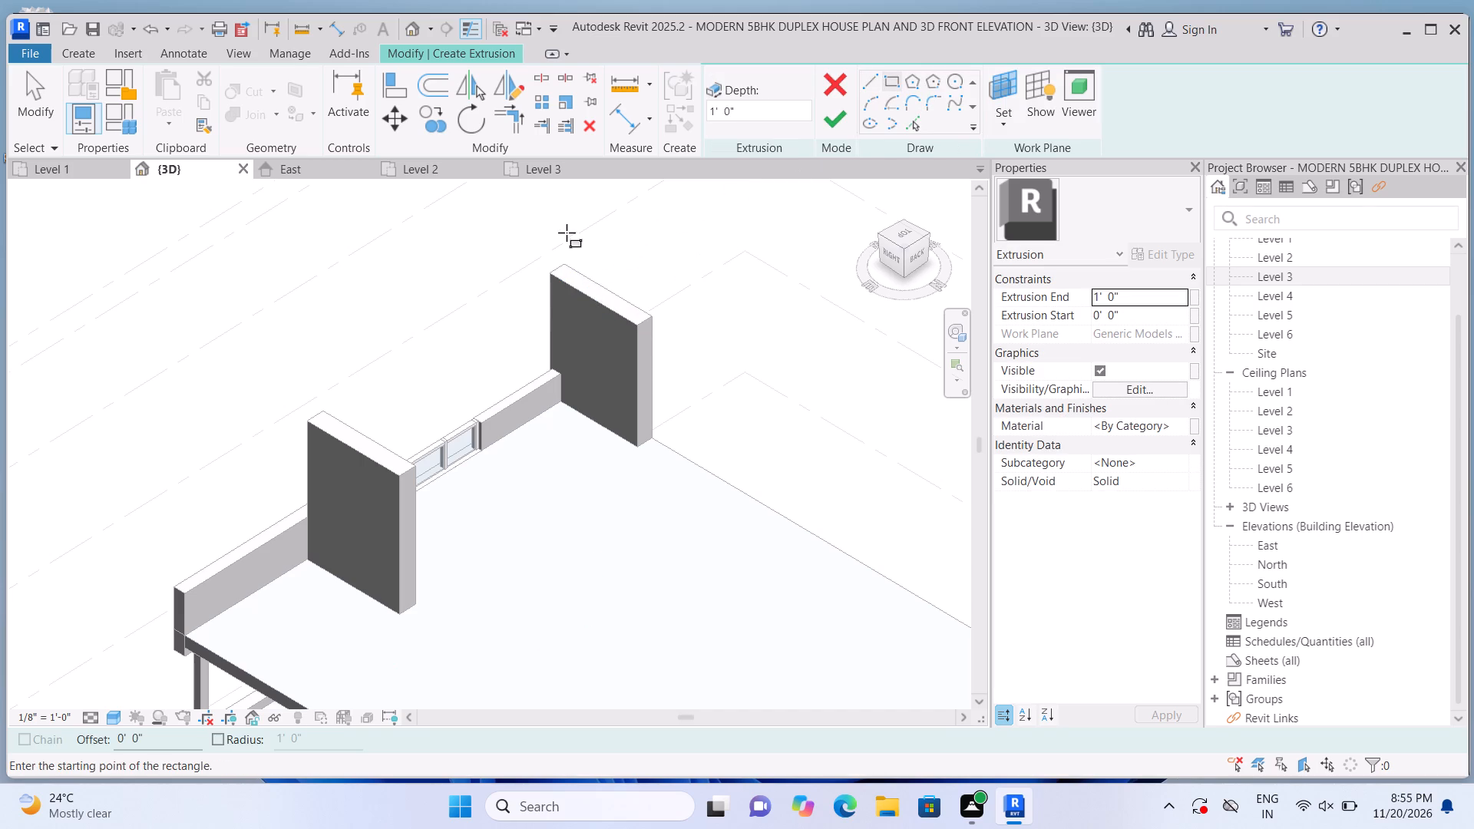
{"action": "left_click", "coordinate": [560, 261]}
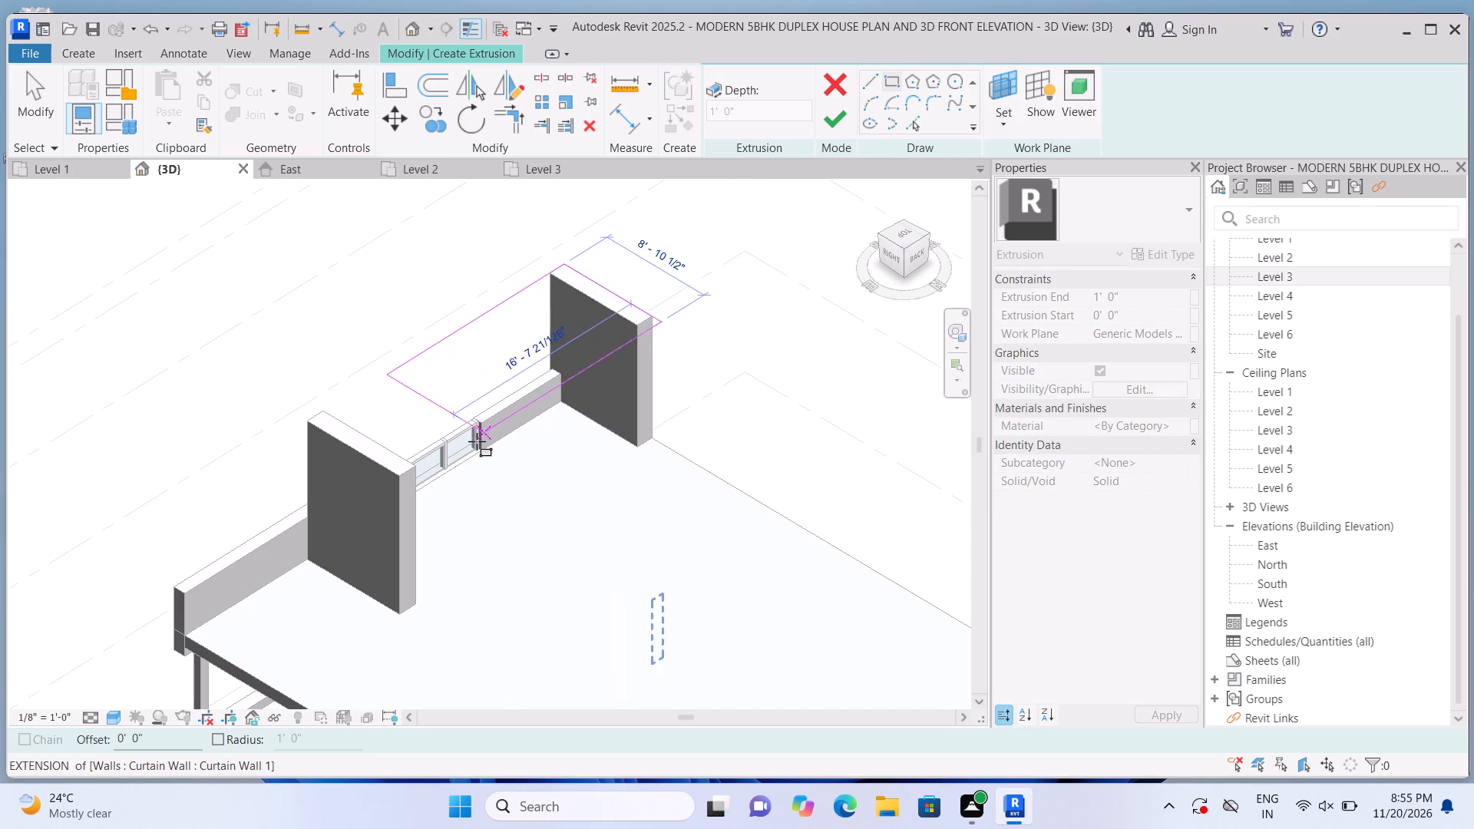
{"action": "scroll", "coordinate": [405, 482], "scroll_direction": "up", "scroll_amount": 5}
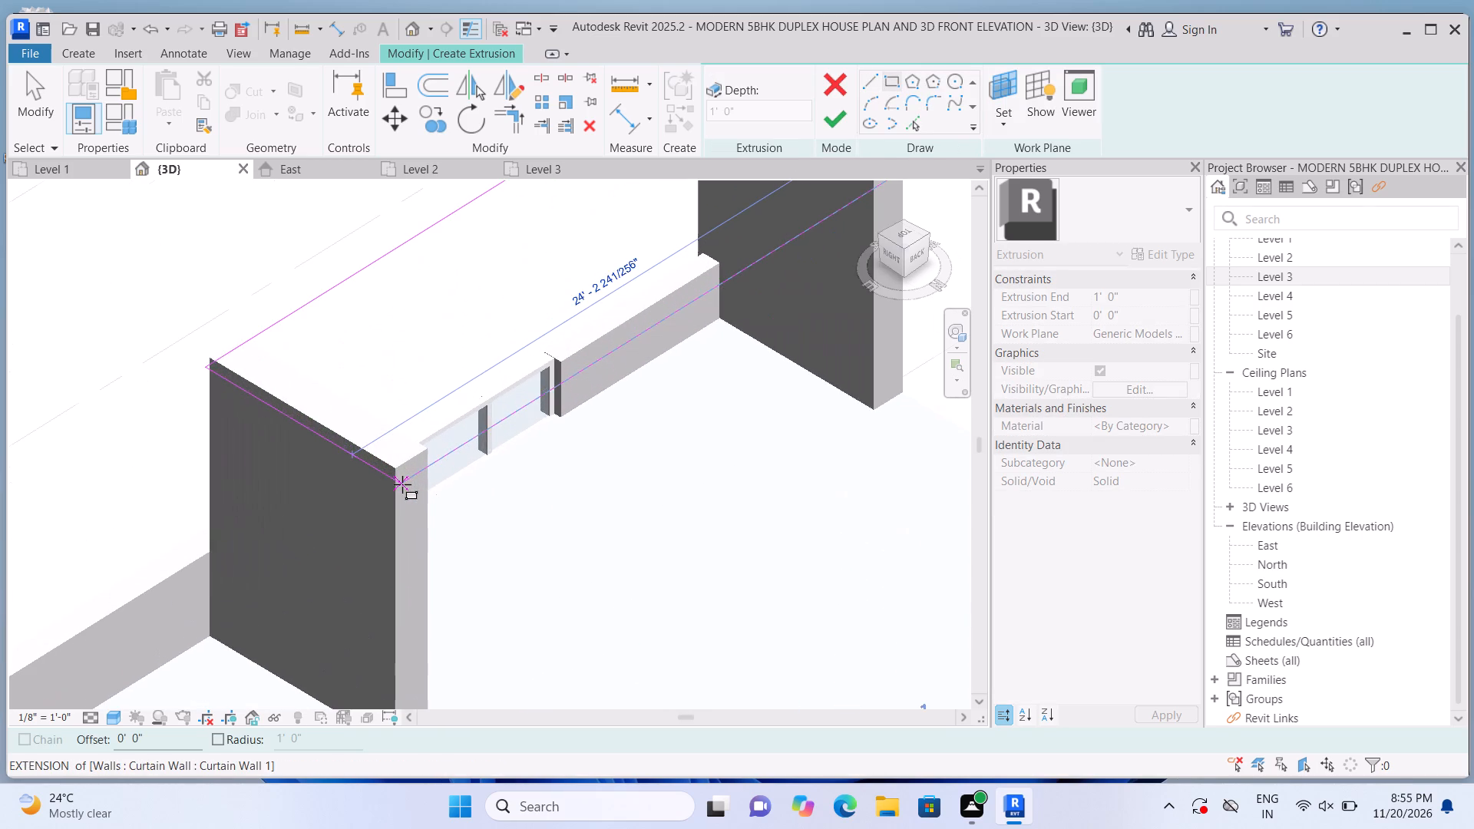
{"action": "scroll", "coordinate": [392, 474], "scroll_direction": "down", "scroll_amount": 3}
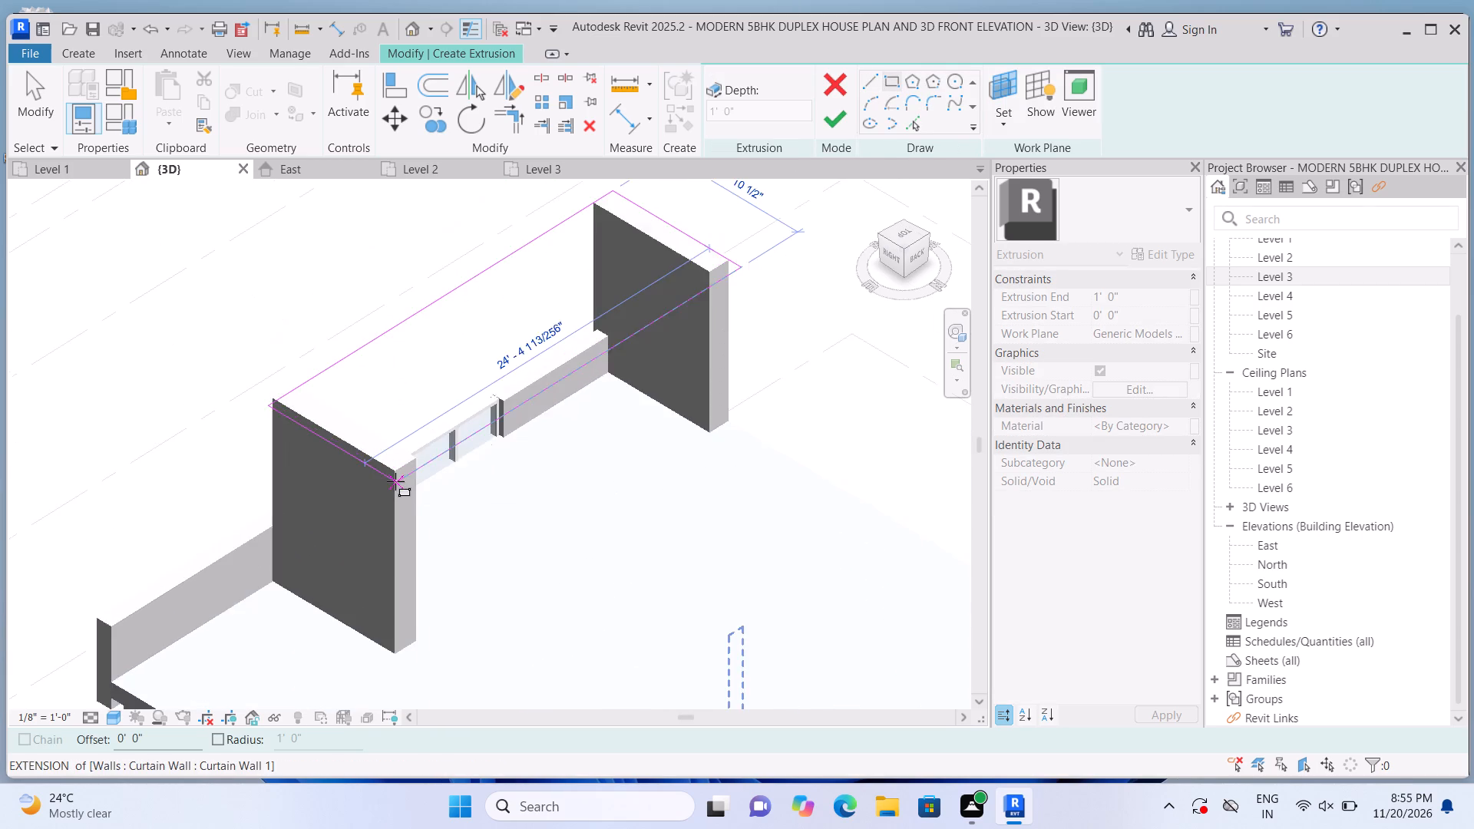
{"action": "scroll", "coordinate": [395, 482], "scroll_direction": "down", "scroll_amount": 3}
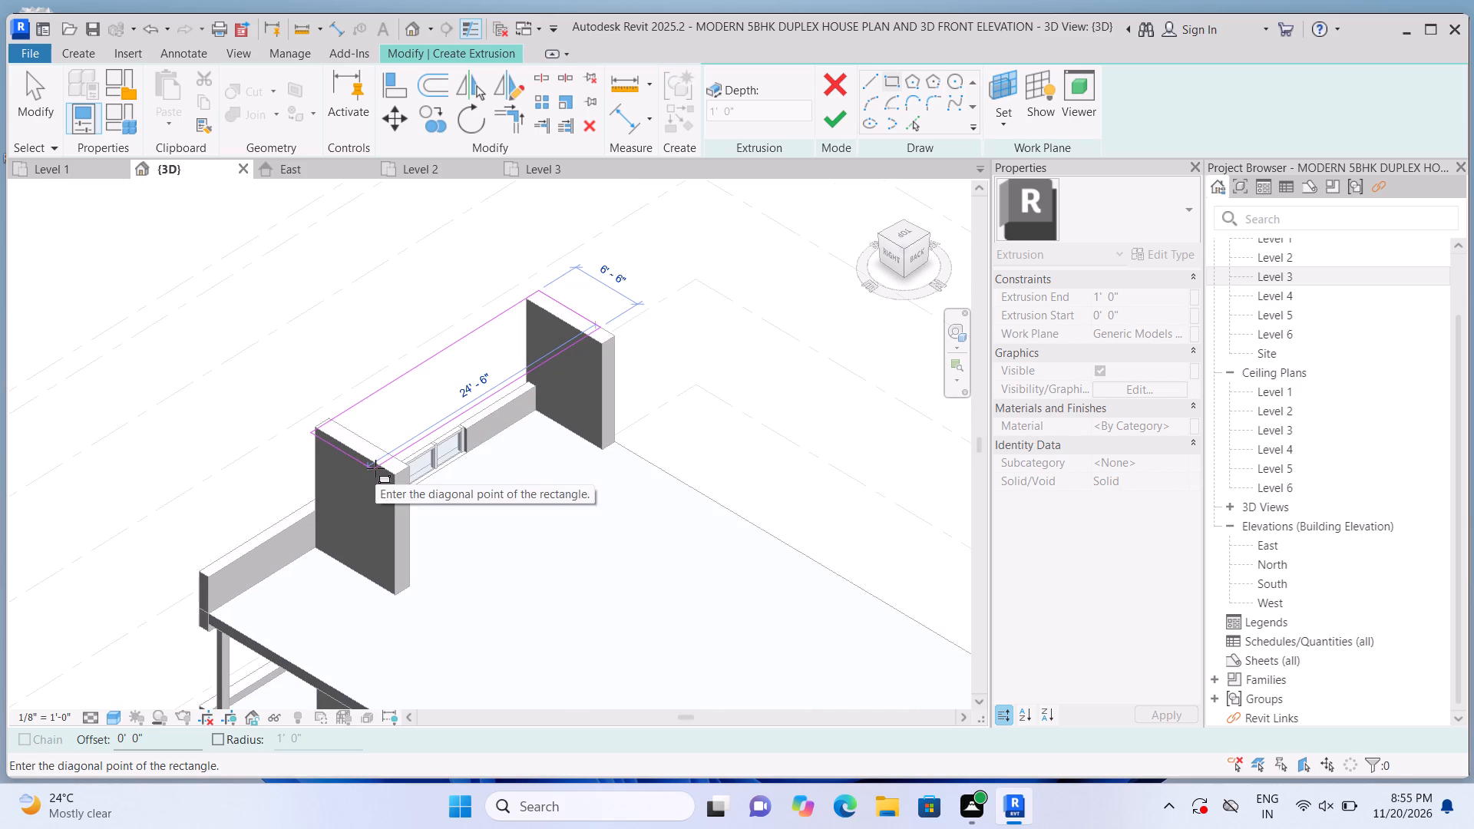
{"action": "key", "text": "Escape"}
Set the extrusion's work plane to the top face of the new upright panel beside the railing.
{"action": "scroll", "coordinate": [299, 431], "scroll_direction": "up", "scroll_amount": 2}
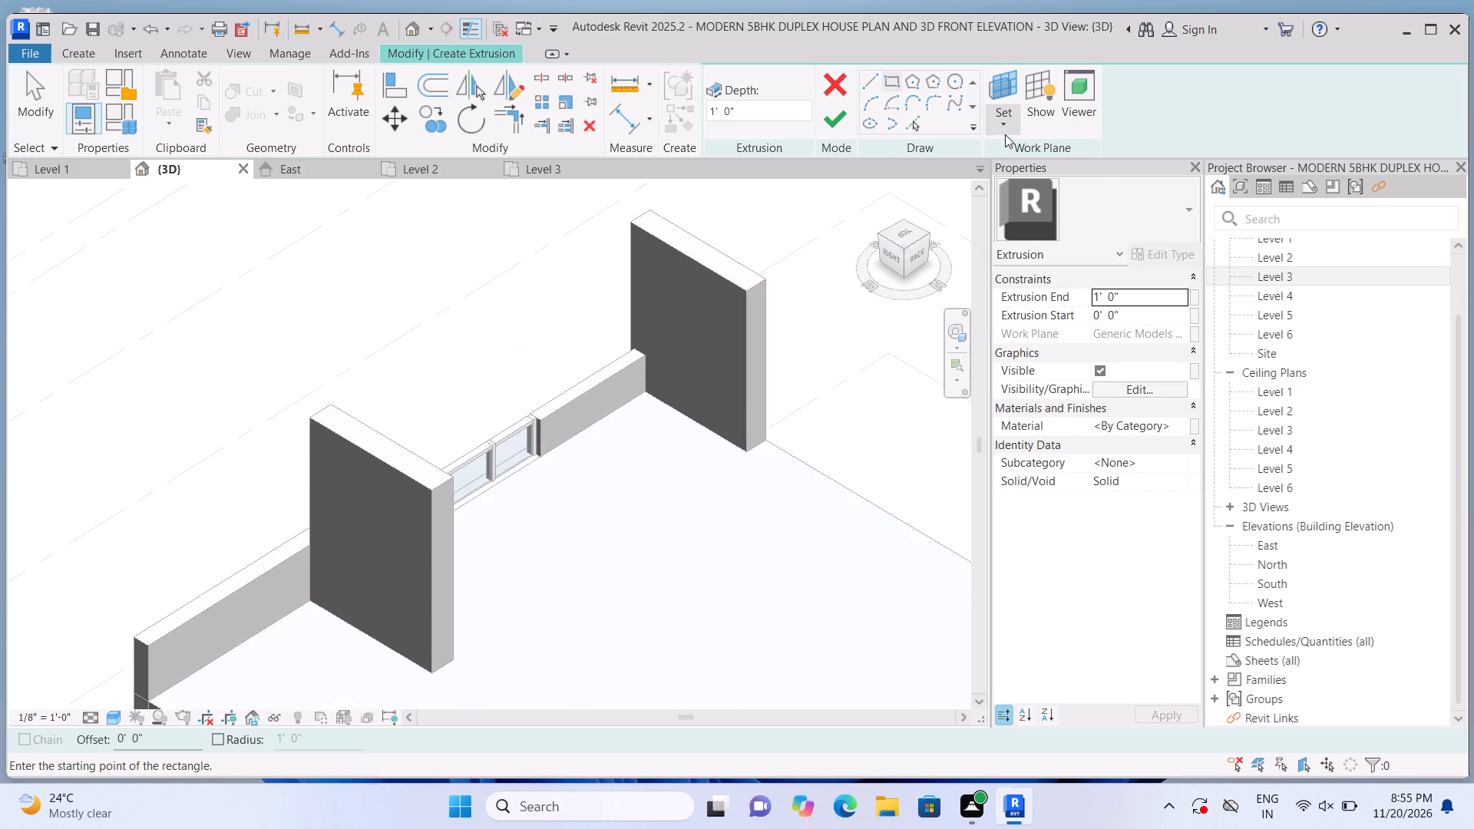
{"action": "left_click", "coordinate": [1005, 134]}
{"action": "left_click", "coordinate": [1010, 184]}
{"action": "scroll", "coordinate": [346, 464], "scroll_direction": "up", "scroll_amount": 1}
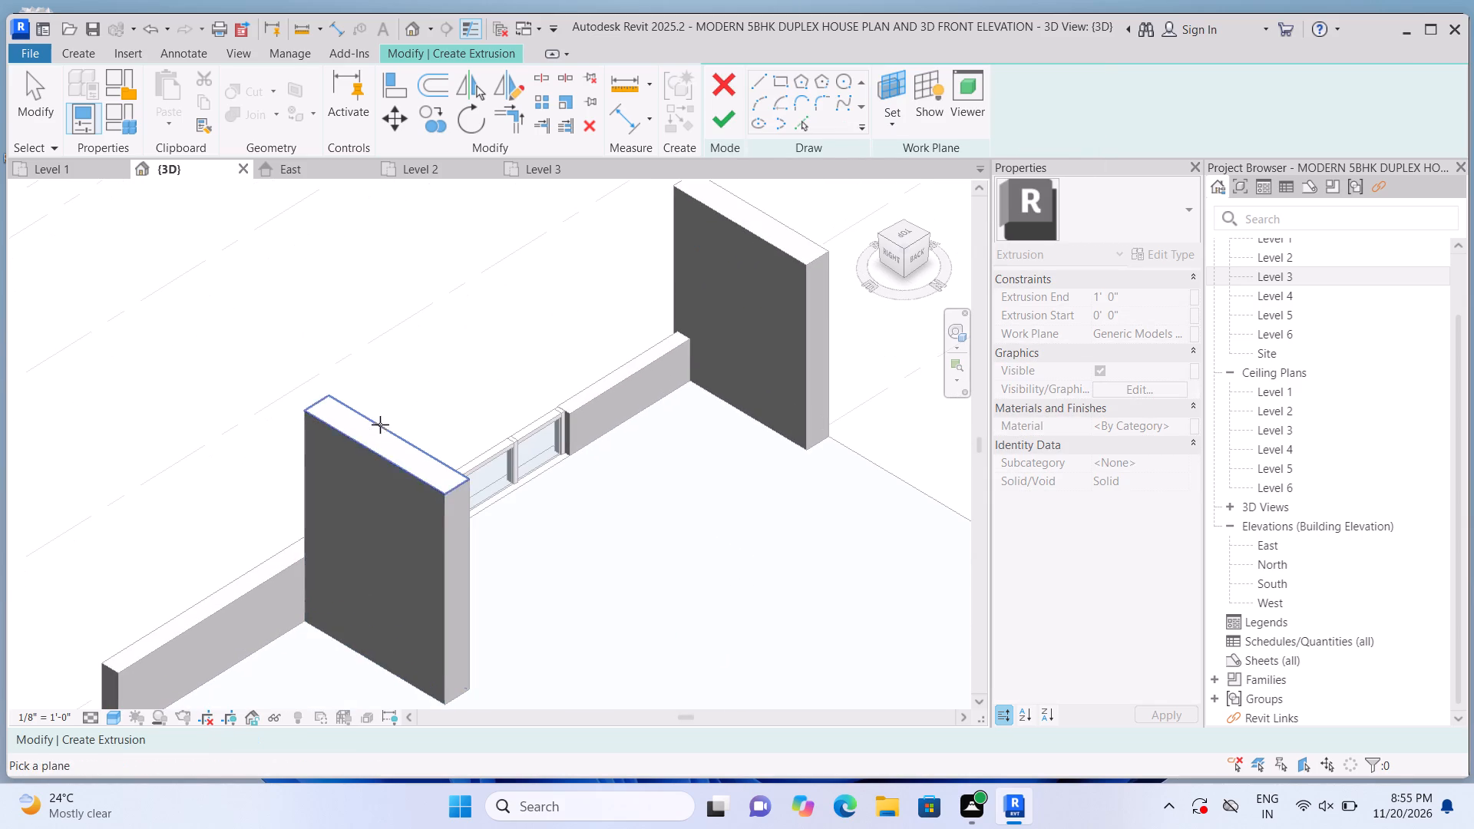
{"action": "left_click", "coordinate": [361, 430]}
{"action": "scroll", "coordinate": [362, 431], "scroll_direction": "down", "scroll_amount": 2}
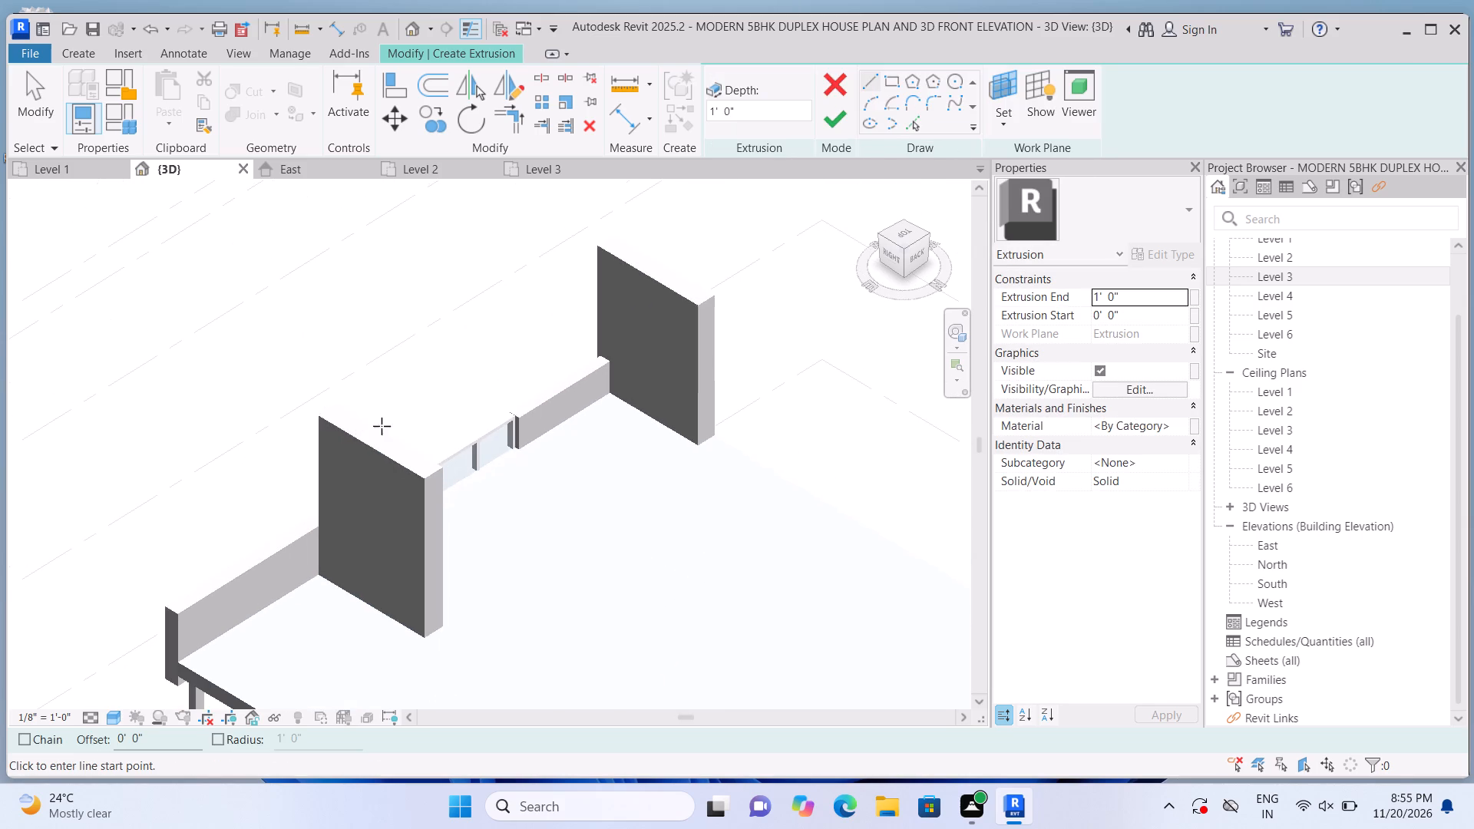
Extrude a rectangle about 23' 6" by 8' 6" from the new panel's top corner towards the older panel, 1' 0" thick.
{"action": "left_click", "coordinate": [888, 78]}
{"action": "scroll", "coordinate": [374, 451], "scroll_direction": "up", "scroll_amount": 1}
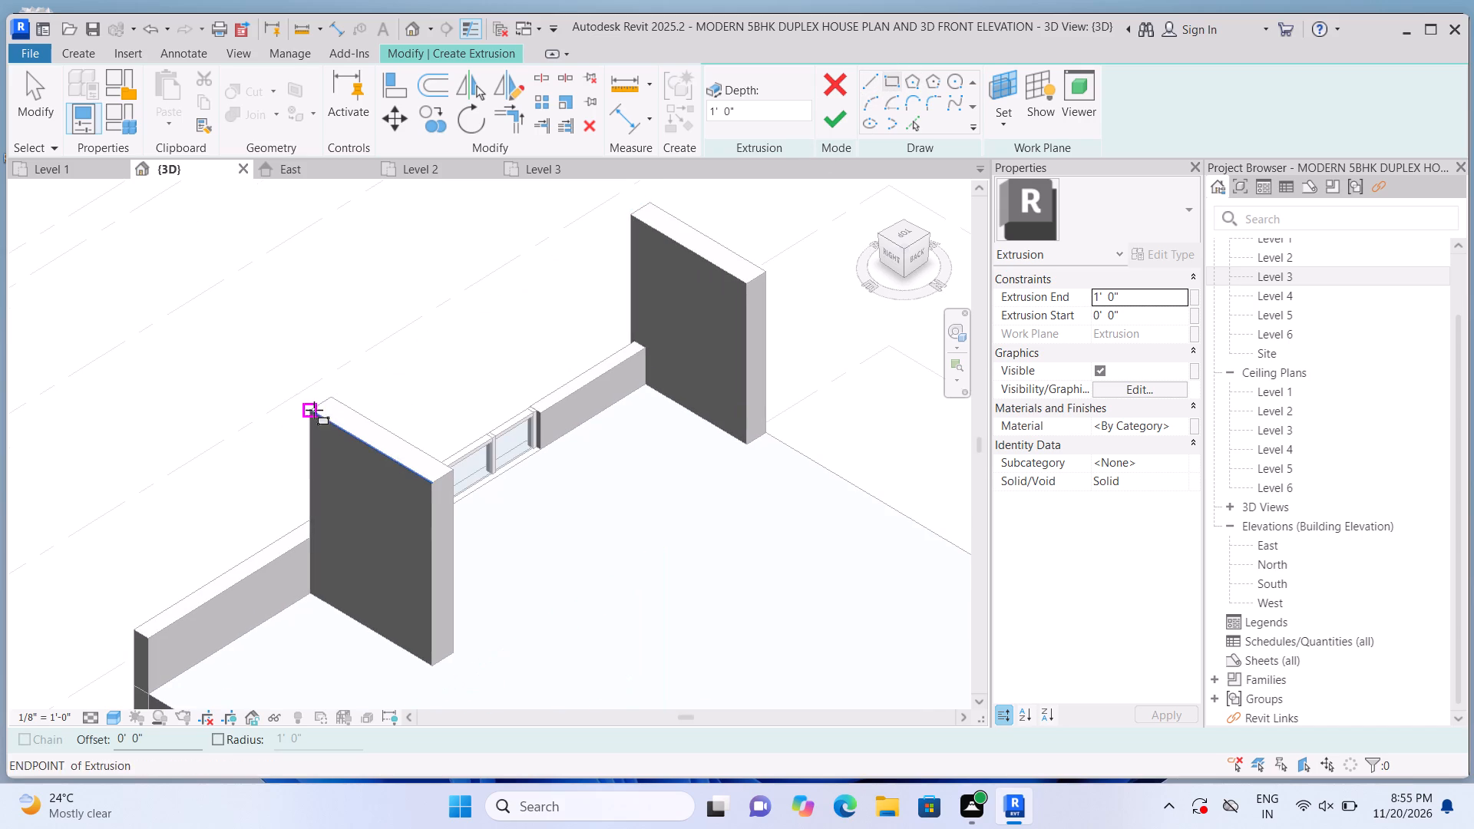
{"action": "left_click", "coordinate": [309, 408]}
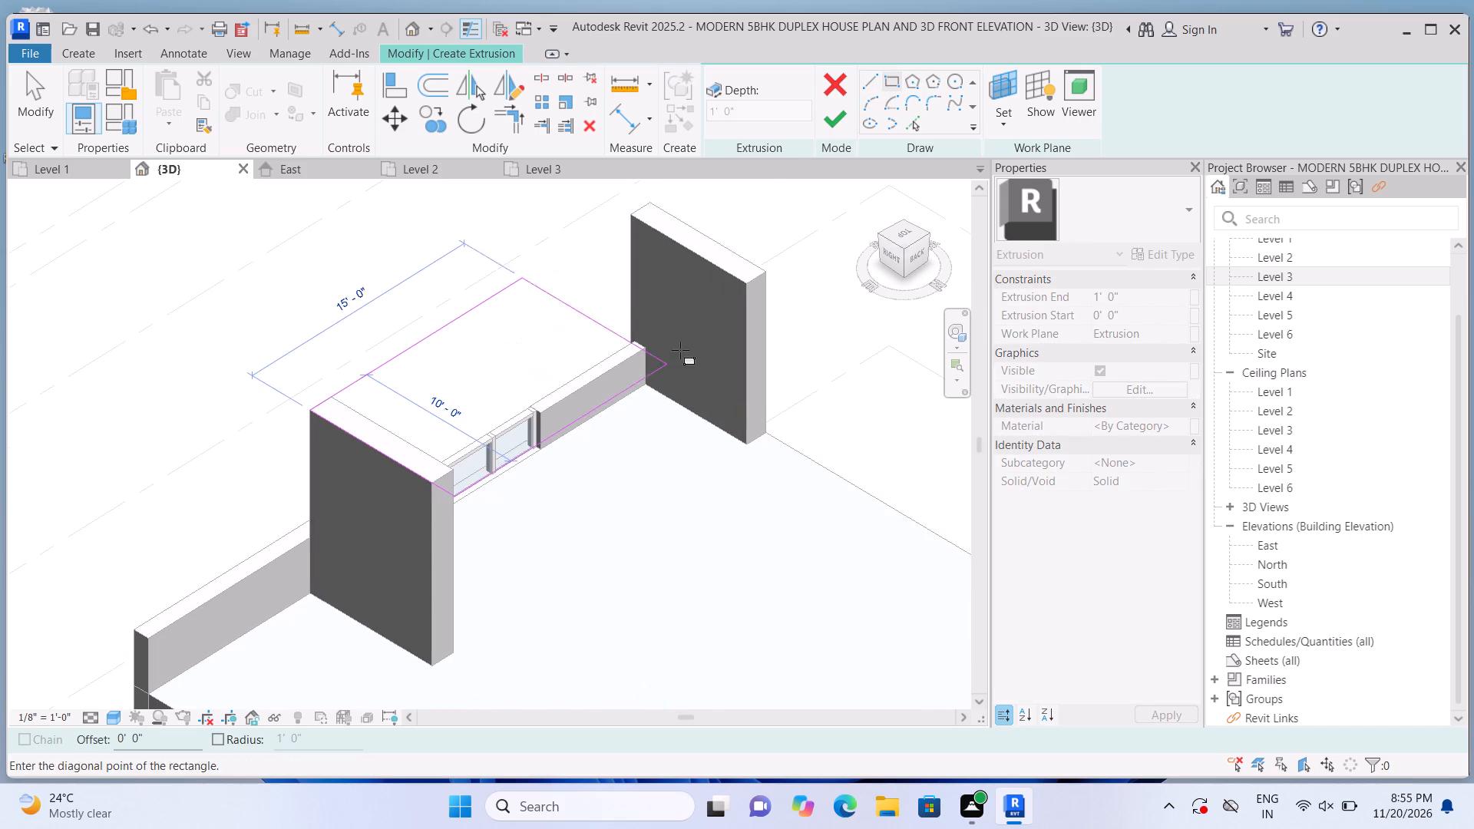
{"action": "scroll", "coordinate": [688, 342], "scroll_direction": "down", "scroll_amount": 2}
{"action": "scroll", "coordinate": [752, 301], "scroll_direction": "up", "scroll_amount": 2}
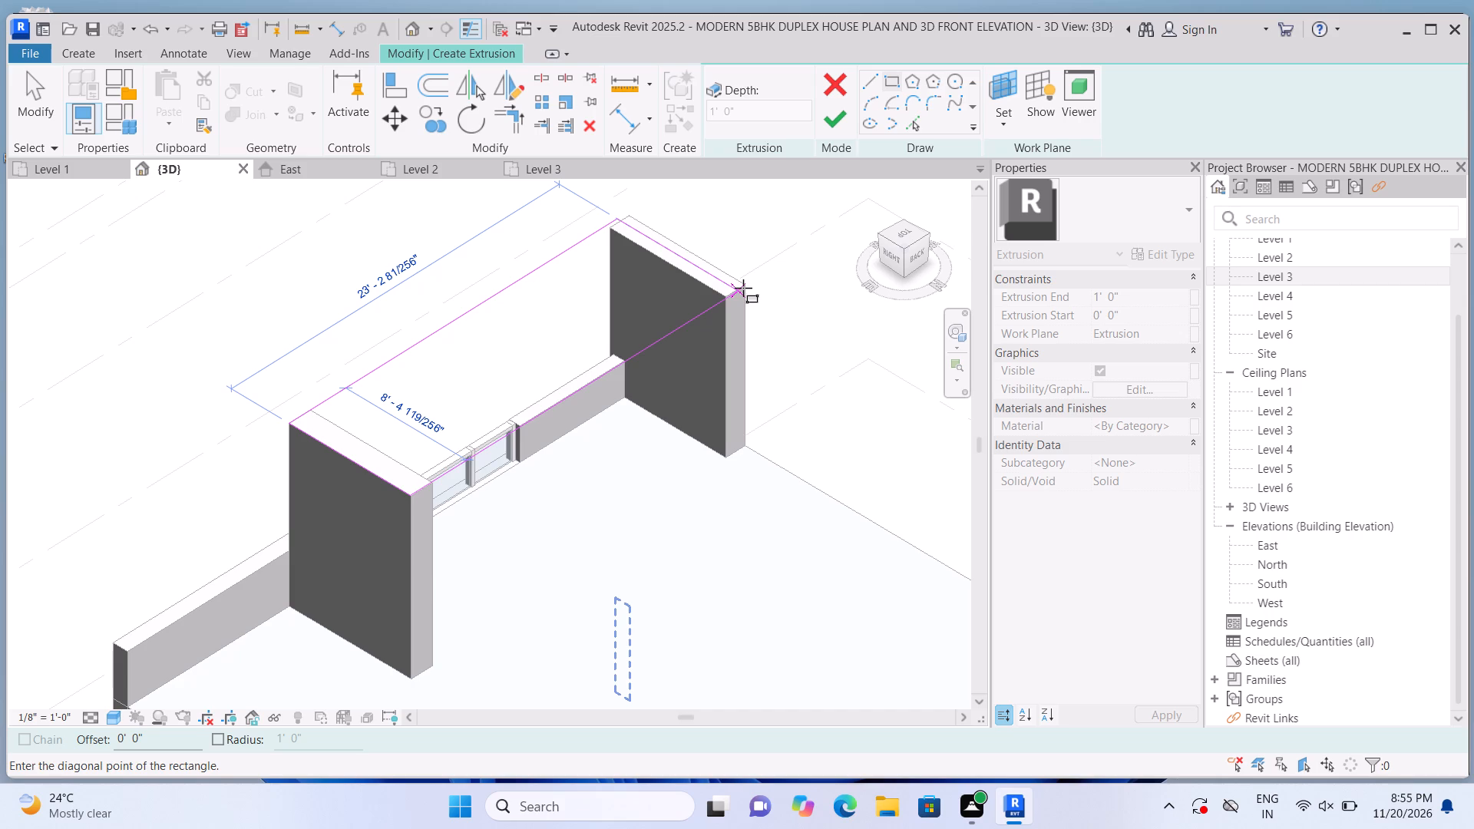
{"action": "scroll", "coordinate": [743, 288], "scroll_direction": "up", "scroll_amount": 2}
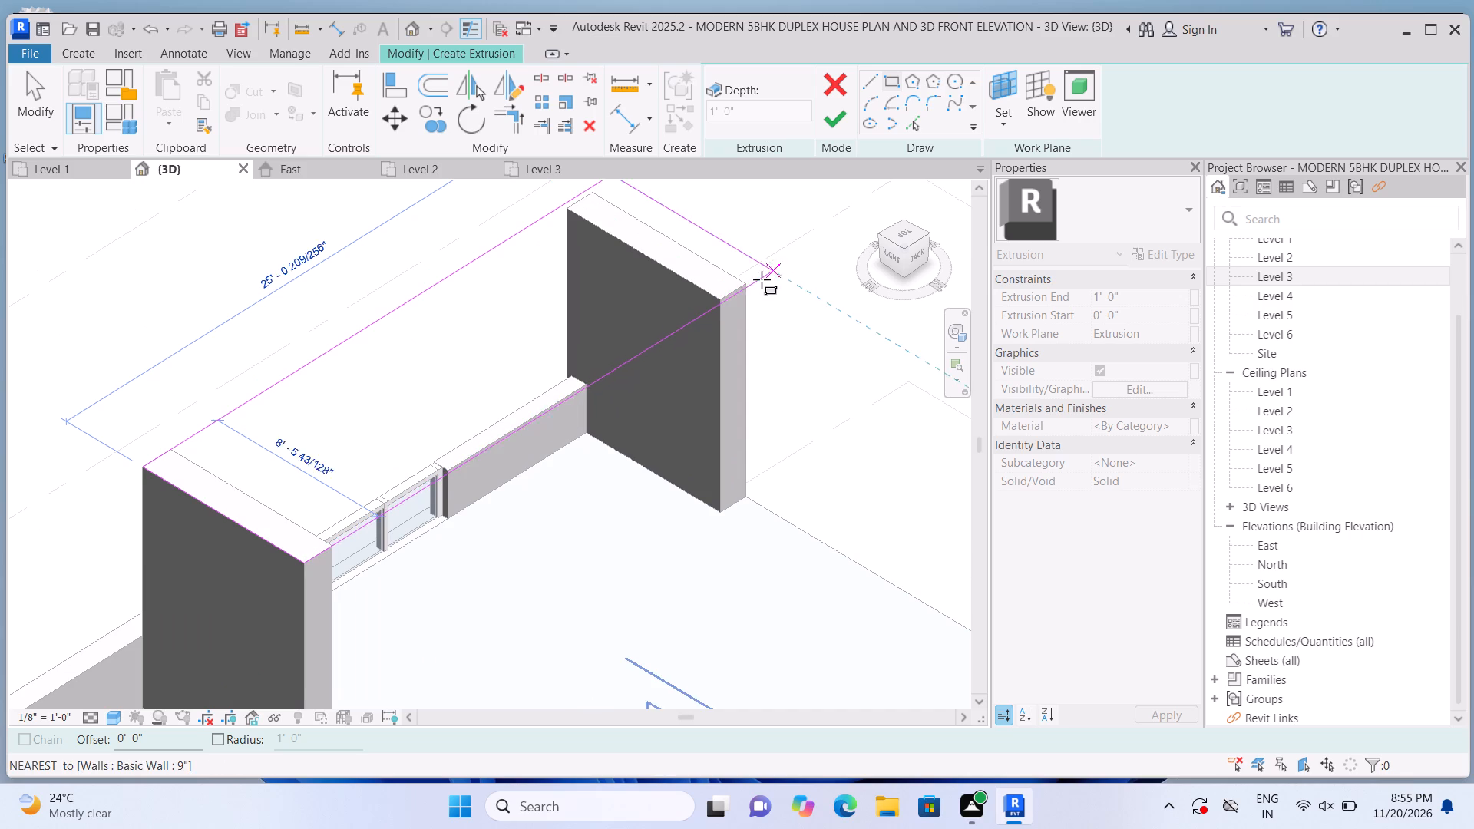
{"action": "scroll", "coordinate": [751, 289], "scroll_direction": "up", "scroll_amount": 1}
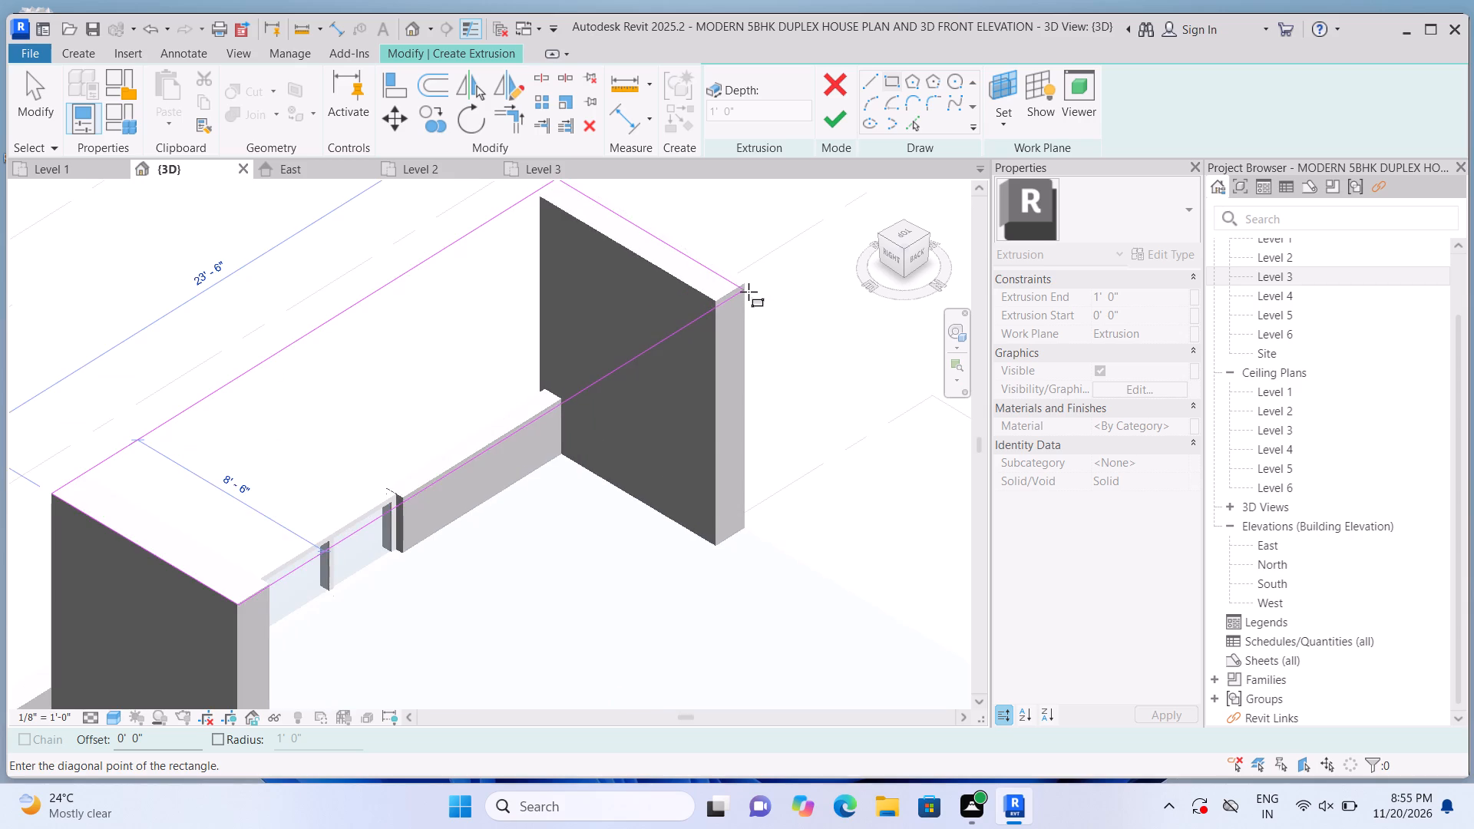
{"action": "middle_click_drag", "start_coordinate": [747, 296], "coordinate": [726, 534]}
{"action": "scroll", "coordinate": [739, 533], "scroll_direction": "up", "scroll_amount": 1}
{"action": "scroll", "coordinate": [745, 514], "scroll_direction": "down", "scroll_amount": 3}
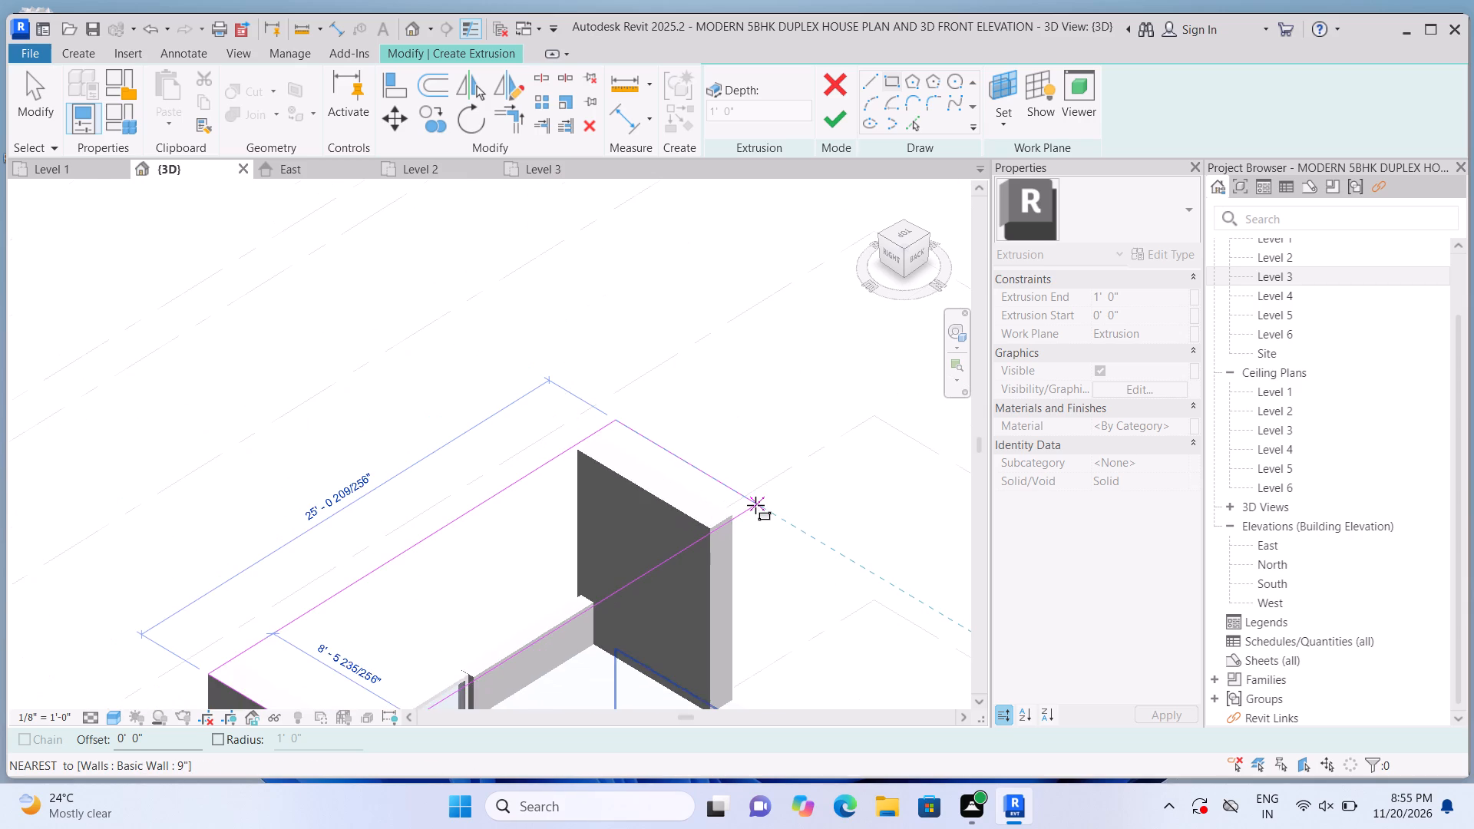
{"action": "scroll", "coordinate": [757, 505], "scroll_direction": "up", "scroll_amount": 5}
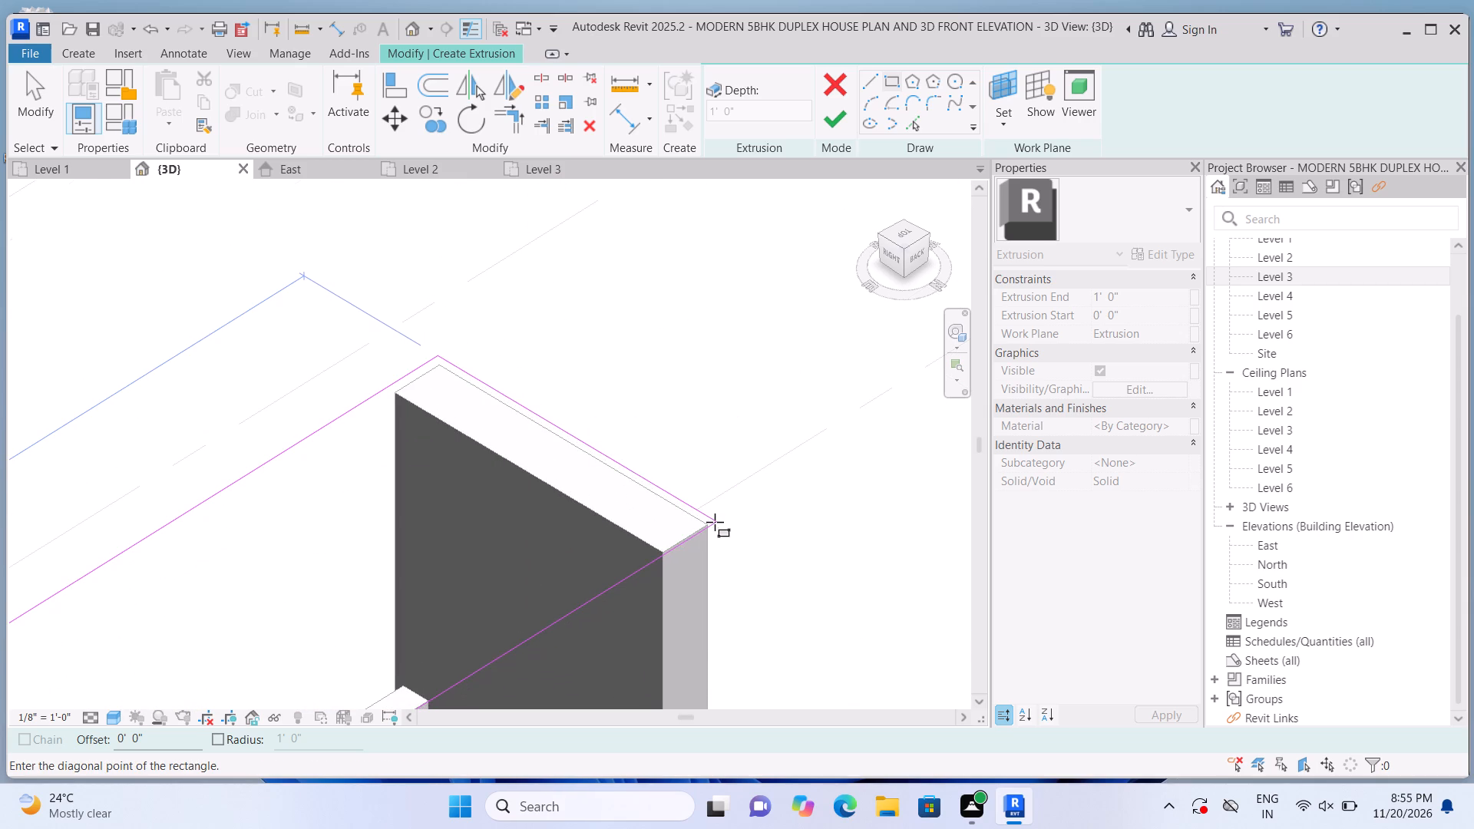
{"action": "scroll", "coordinate": [706, 519], "scroll_direction": "down", "scroll_amount": 6}
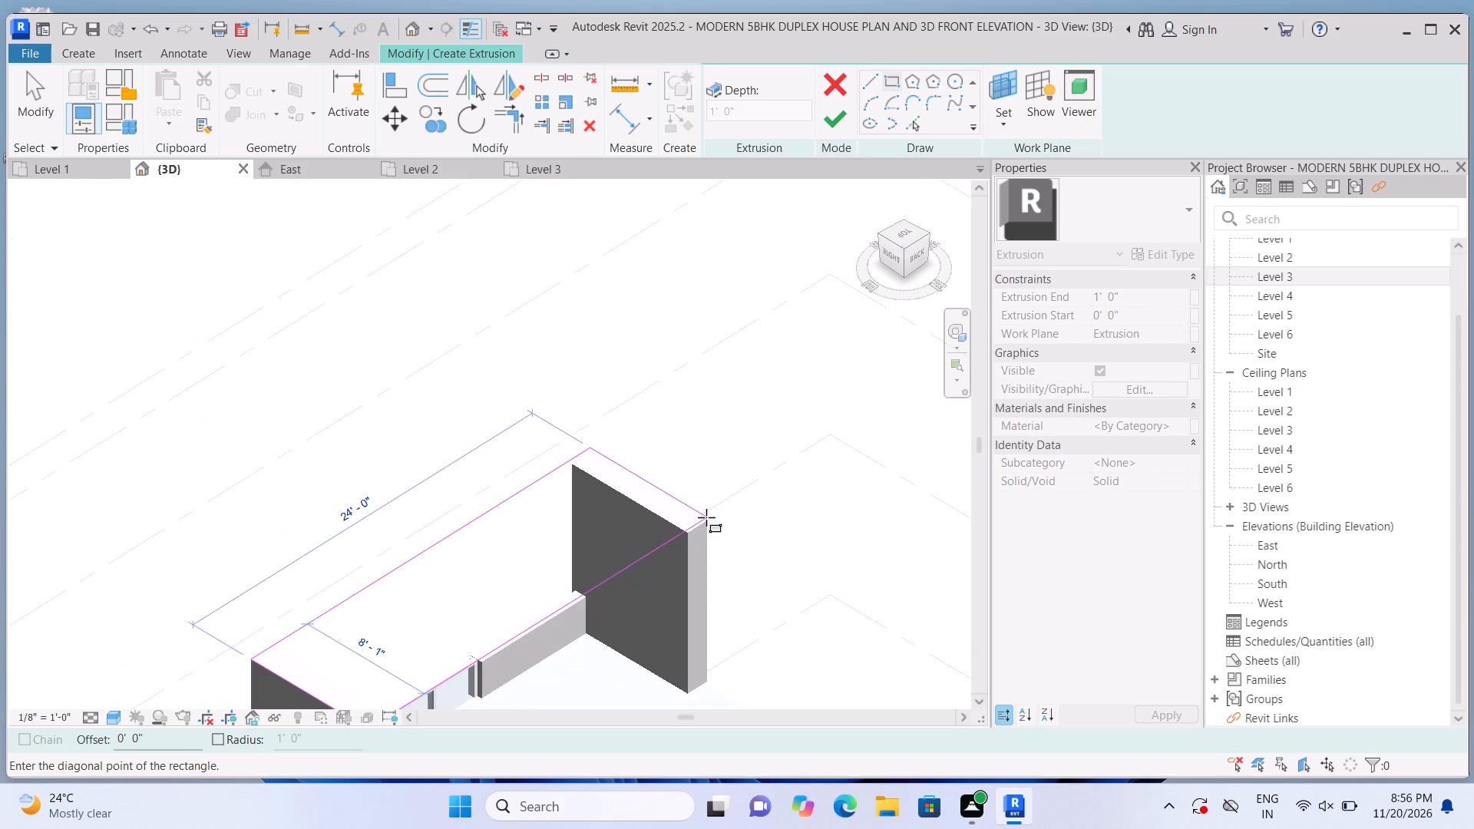
{"action": "scroll", "coordinate": [706, 517], "scroll_direction": "down", "scroll_amount": 2}
{"action": "scroll", "coordinate": [707, 518], "scroll_direction": "up", "scroll_amount": 1}
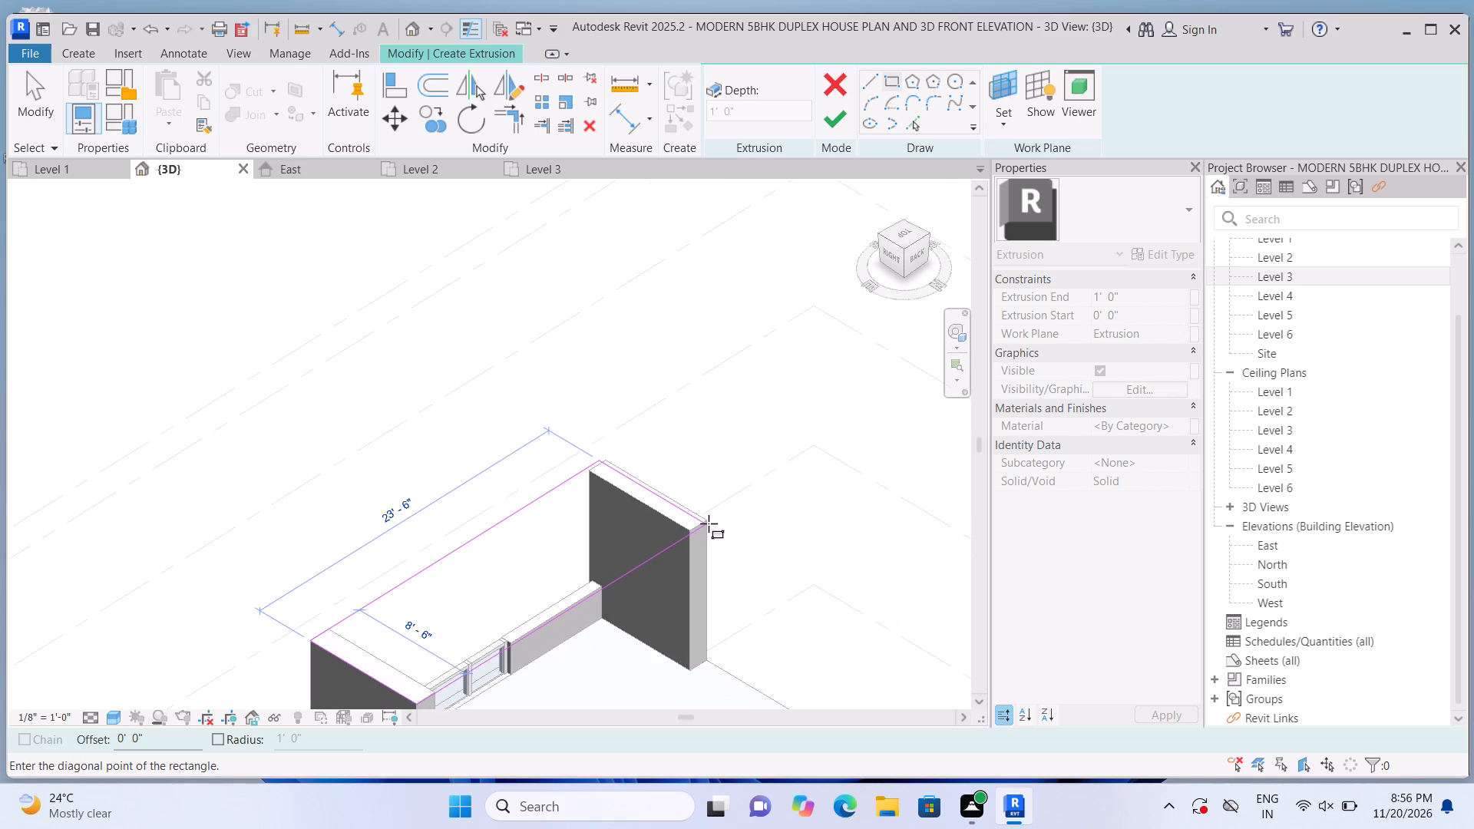
{"action": "left_click", "coordinate": [709, 523]}
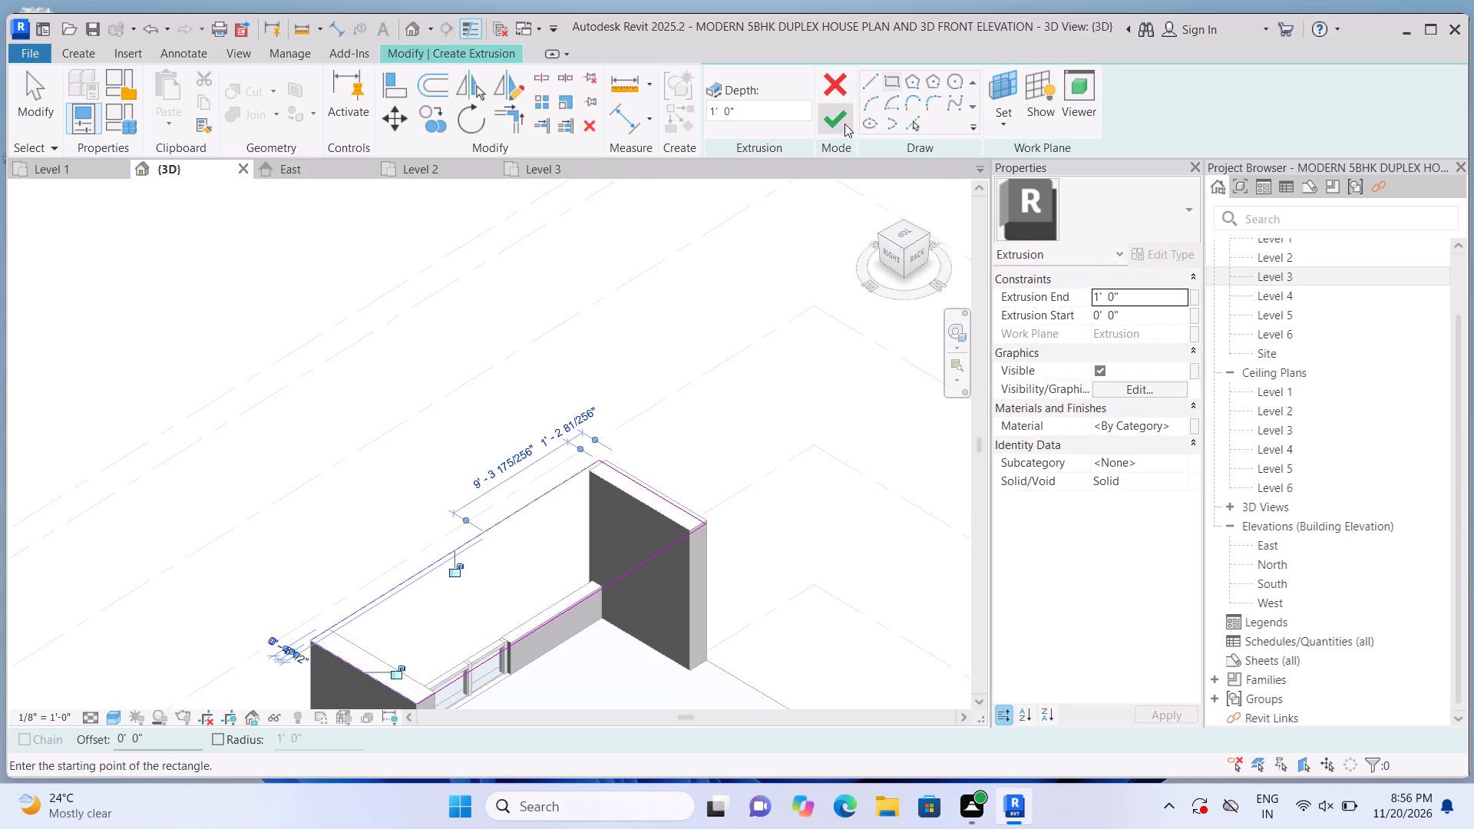
{"action": "left_click", "coordinate": [844, 124]}
Stretch the top slab's free end outward over the older upright panel at the roof's side edge.
{"action": "scroll", "coordinate": [783, 456], "scroll_direction": "down", "scroll_amount": 2}
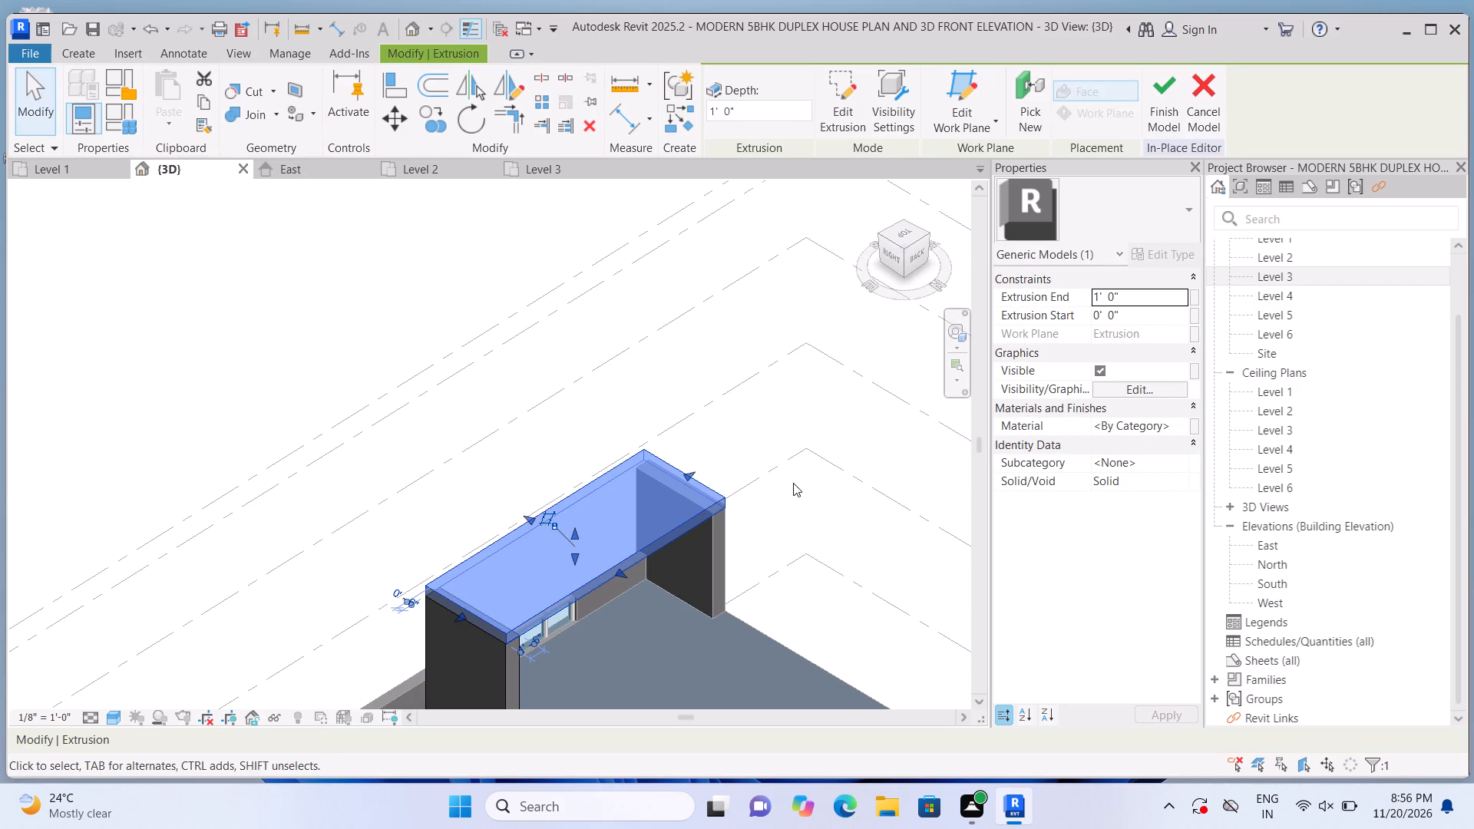
{"action": "middle_click_drag", "start_coordinate": [792, 512], "coordinate": [499, 504], "text": "shift"}
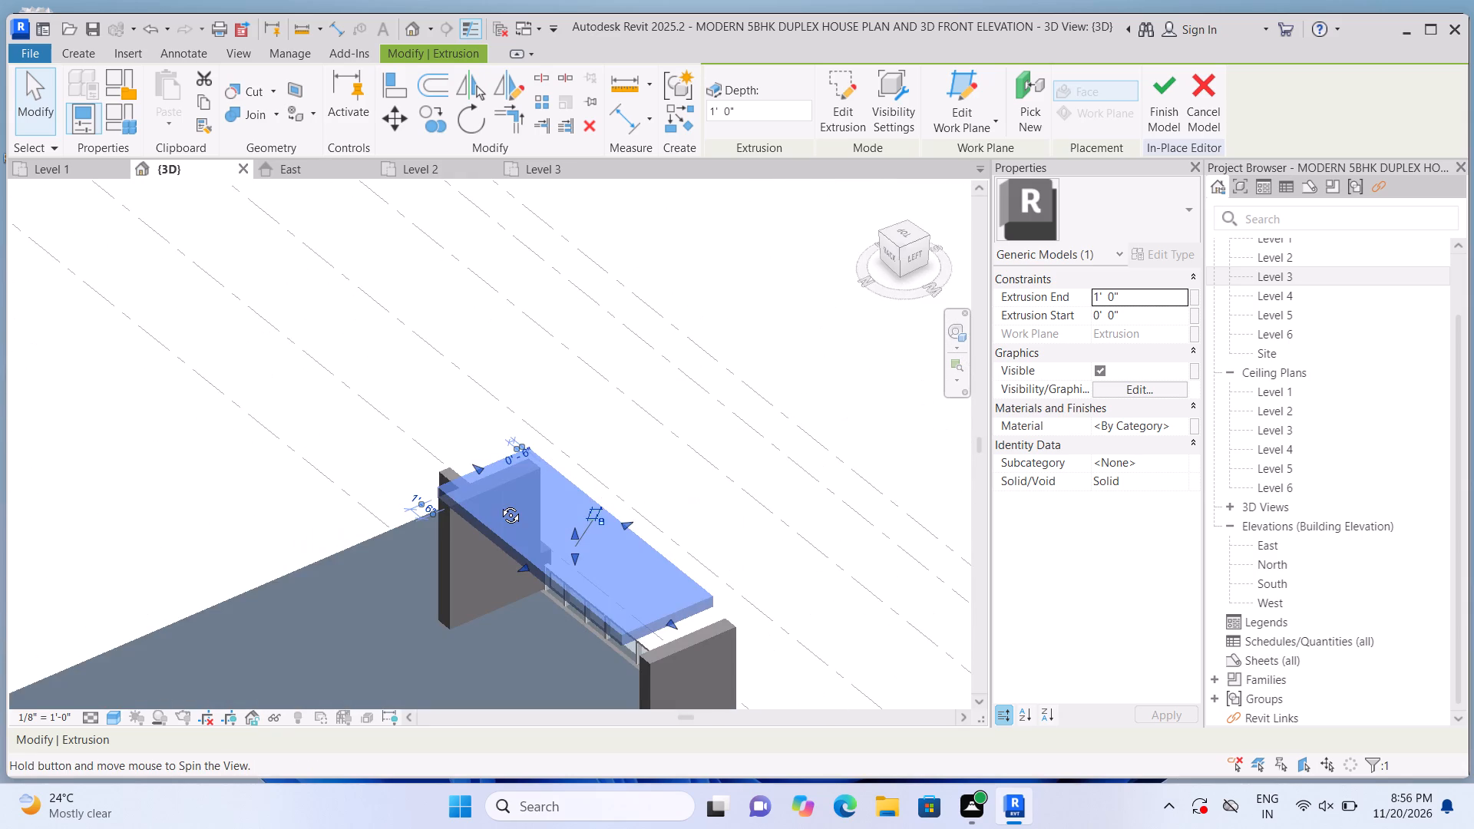
{"action": "middle_click_drag", "start_coordinate": [499, 504], "coordinate": [605, 489], "text": "shift"}
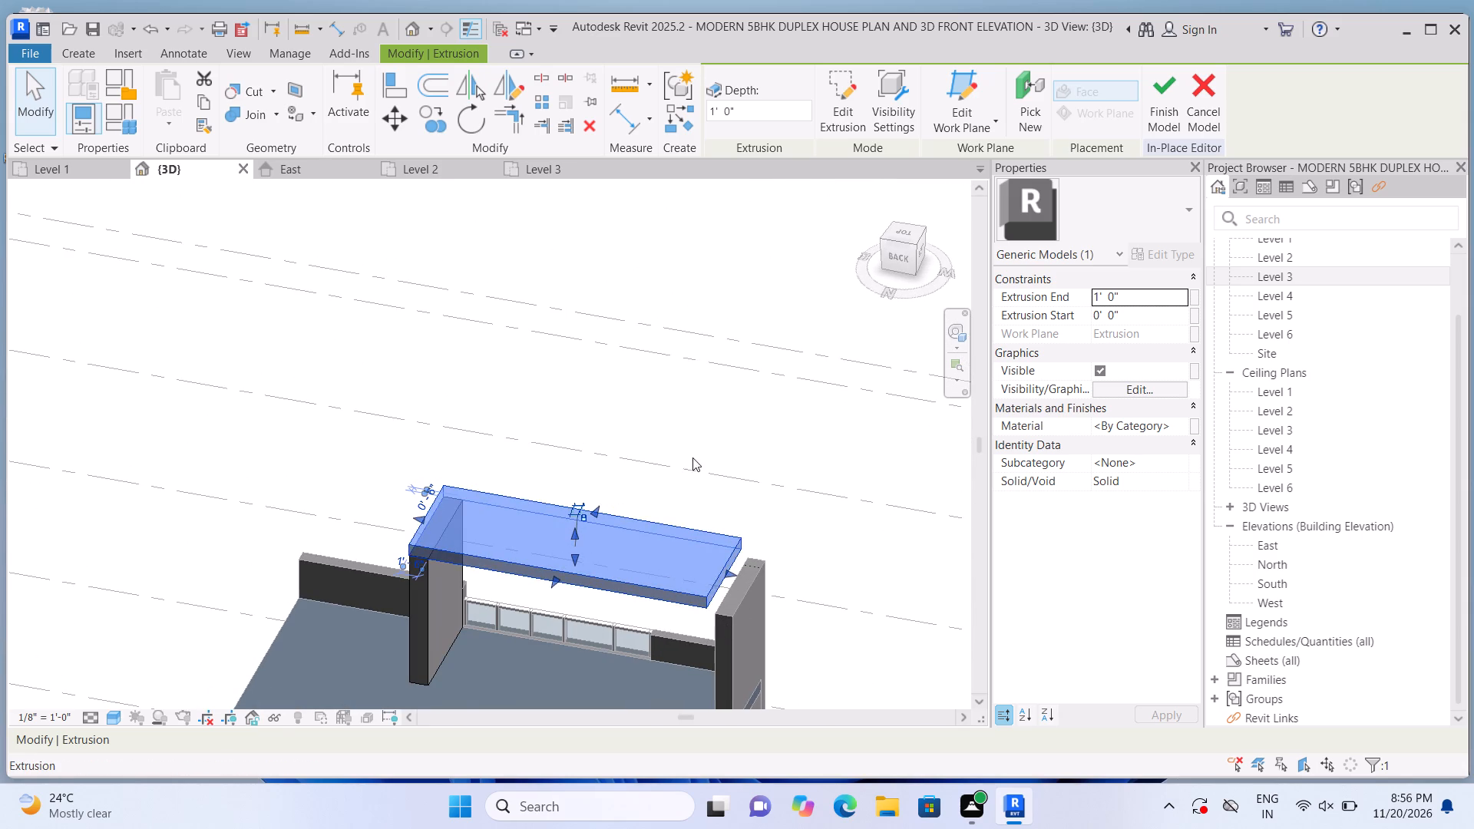
{"action": "scroll", "coordinate": [694, 453], "scroll_direction": "down", "scroll_amount": 3}
{"action": "scroll", "coordinate": [821, 738], "scroll_direction": "up", "scroll_amount": 9}
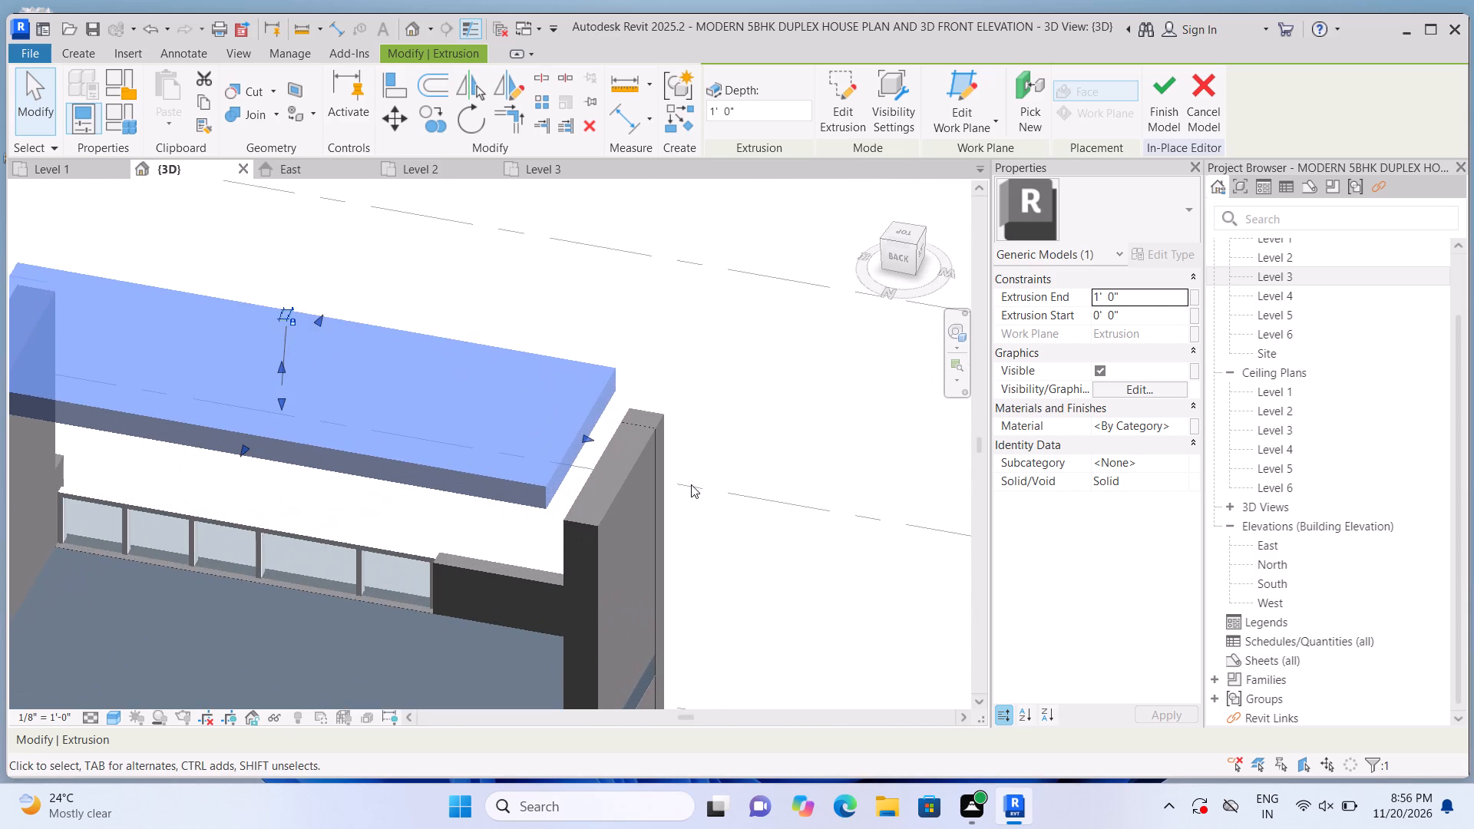
{"action": "scroll", "coordinate": [752, 382], "scroll_direction": "down", "scroll_amount": 3}
{"action": "scroll", "coordinate": [736, 438], "scroll_direction": "up", "scroll_amount": 3}
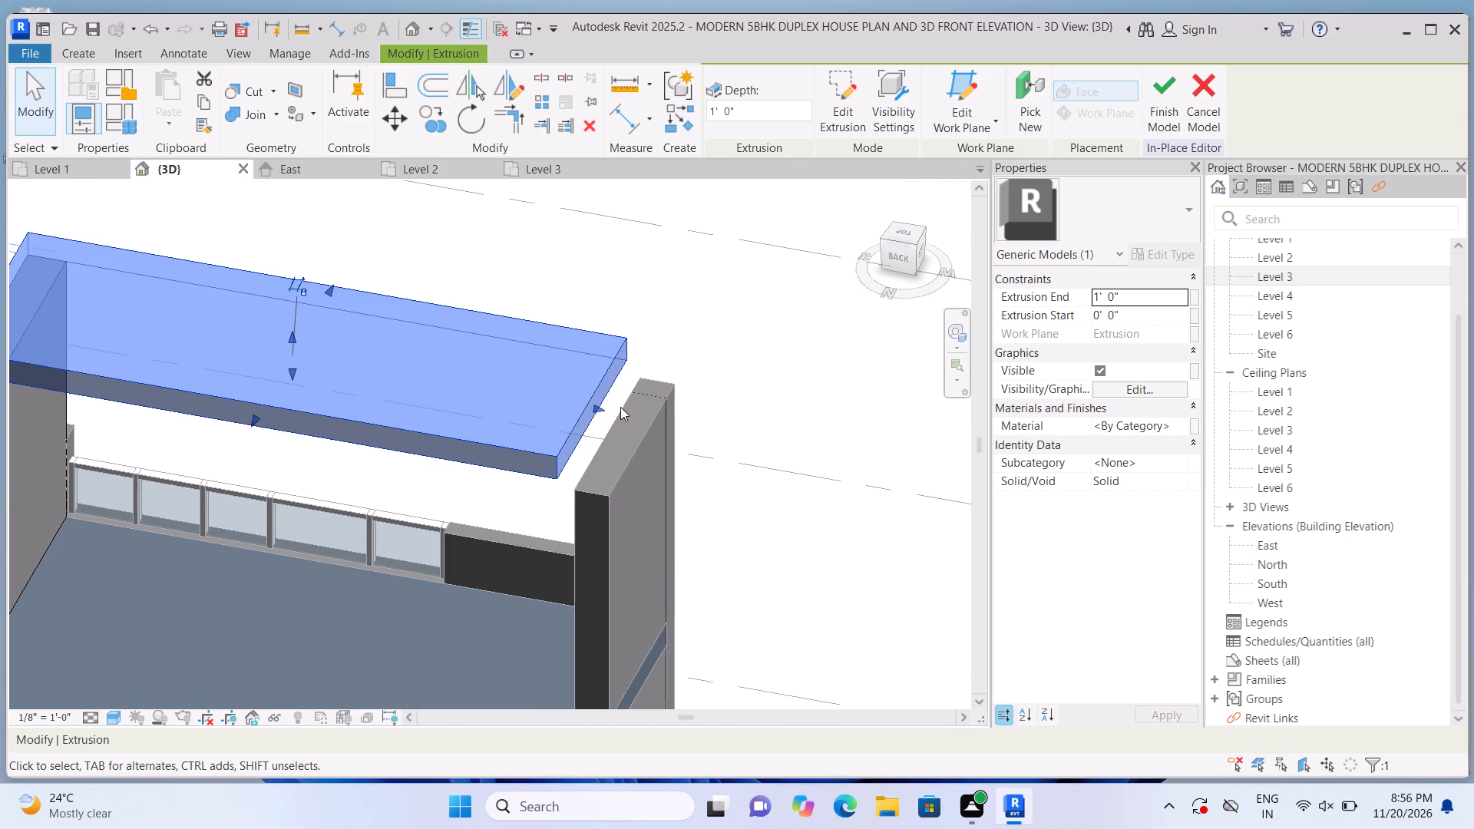
{"action": "left_click_drag", "start_coordinate": [598, 408], "coordinate": [633, 424]}
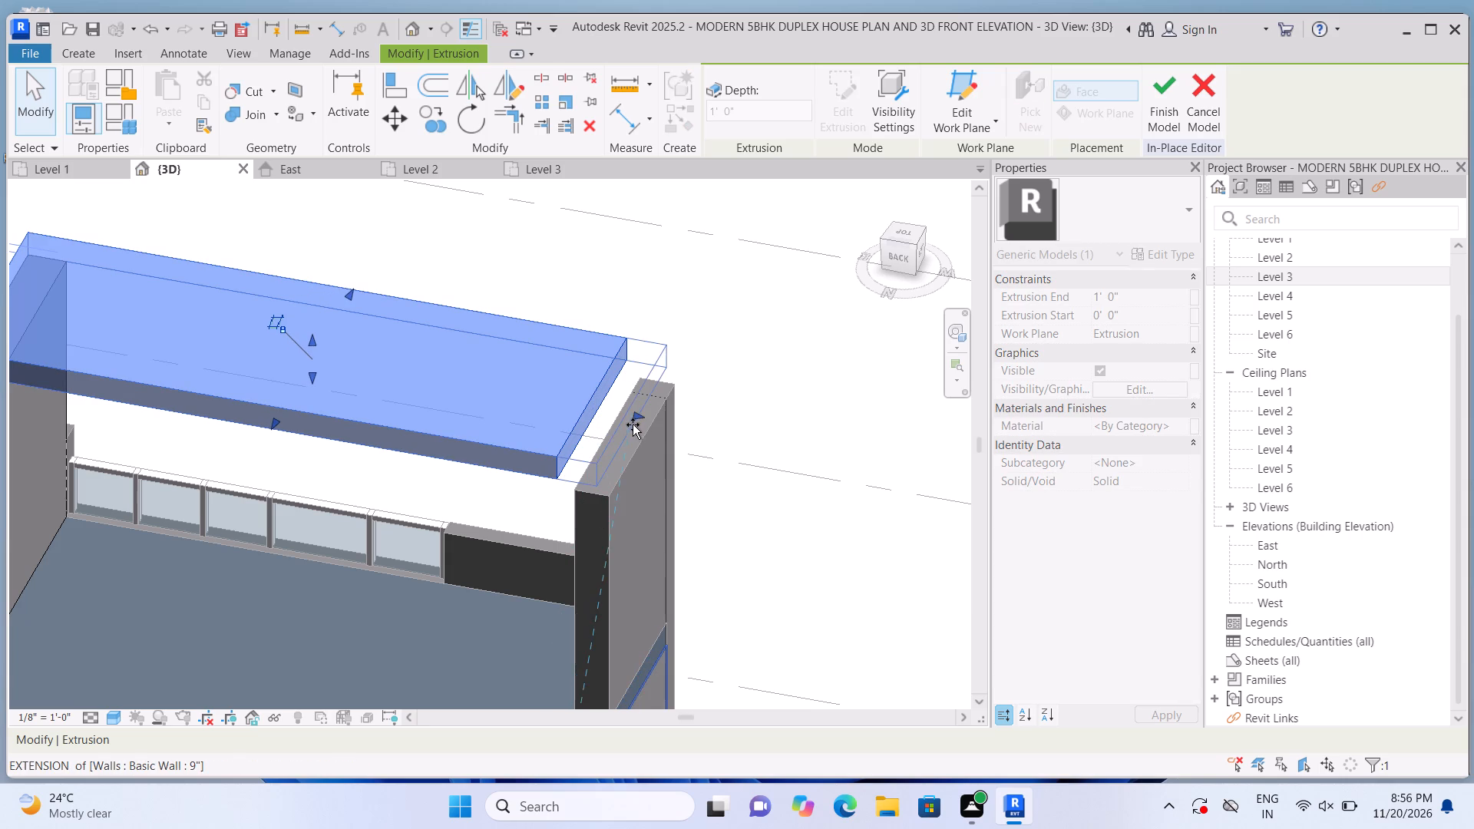
{"action": "left_click_drag", "start_coordinate": [633, 424], "coordinate": [636, 432]}
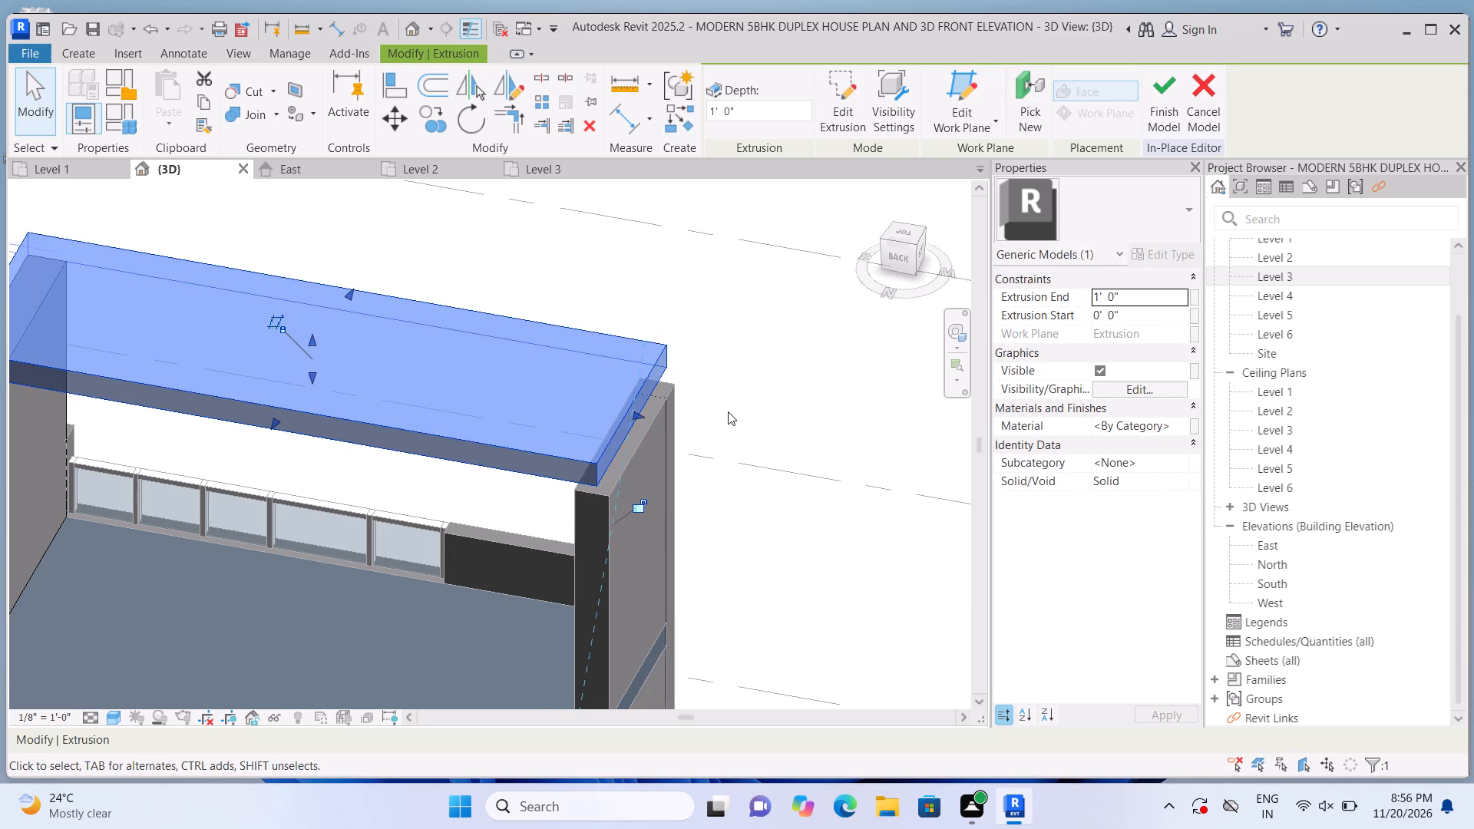
{"action": "left_click", "coordinate": [729, 411]}
Finish the in-place model containing the new panel and top slab.
{"action": "scroll", "coordinate": [735, 405], "scroll_direction": "down", "scroll_amount": 5}
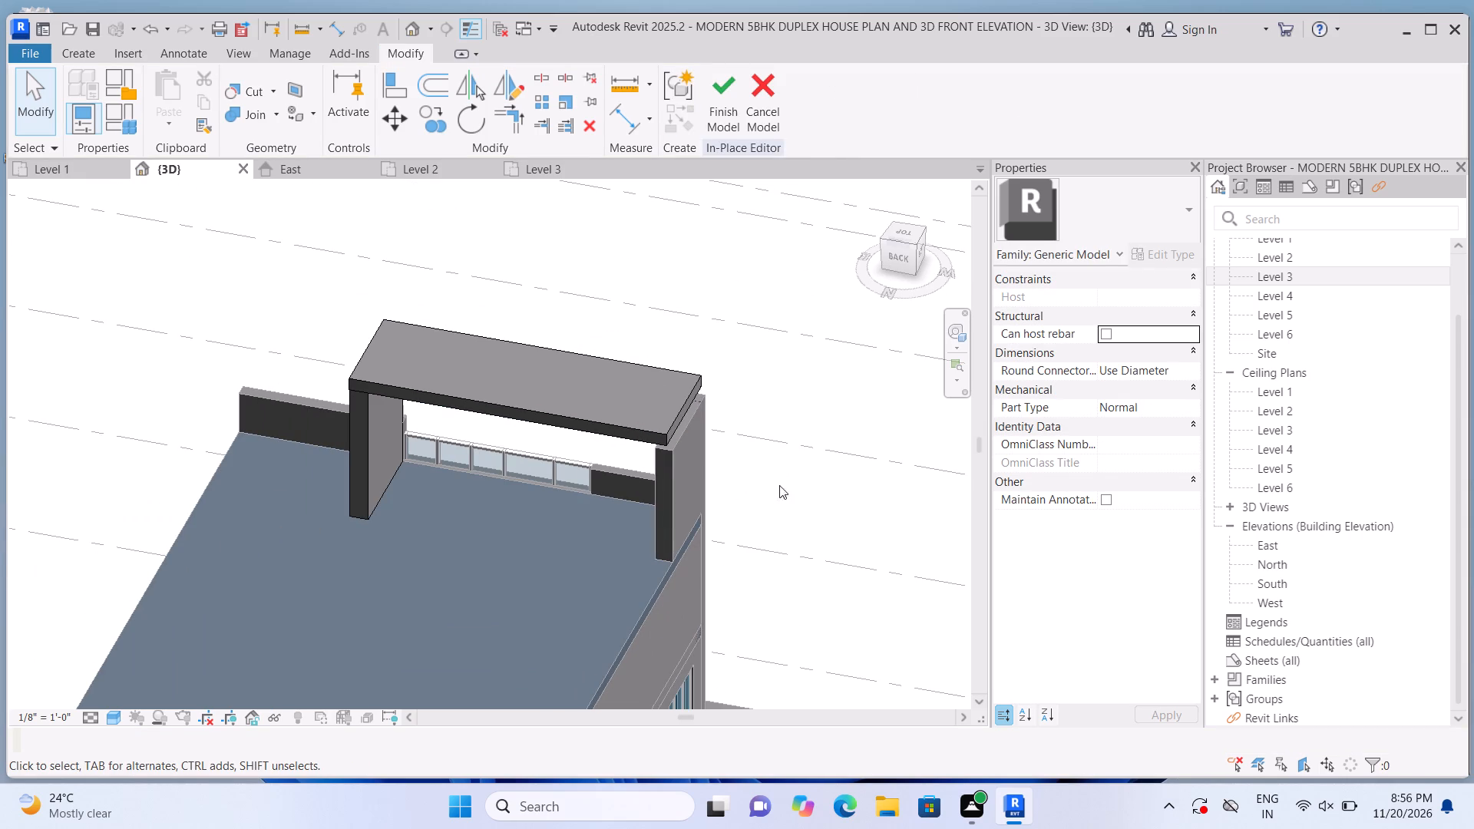
{"action": "middle_click_drag", "start_coordinate": [802, 487], "coordinate": [472, 435], "text": "shift"}
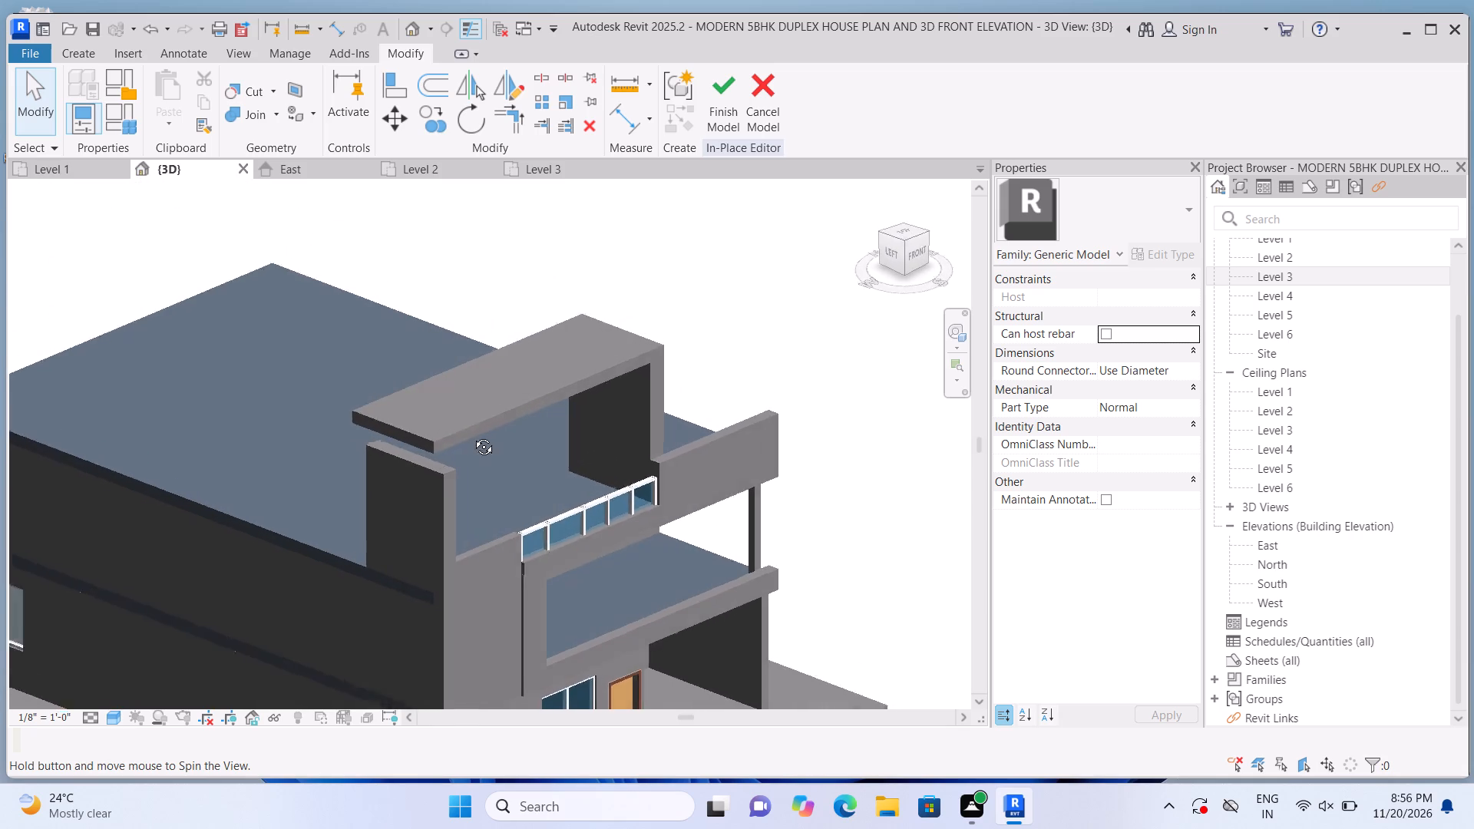
{"action": "middle_click_drag", "start_coordinate": [472, 435], "coordinate": [501, 428], "text": "shift"}
{"action": "scroll", "coordinate": [446, 524], "scroll_direction": "up", "scroll_amount": 2}
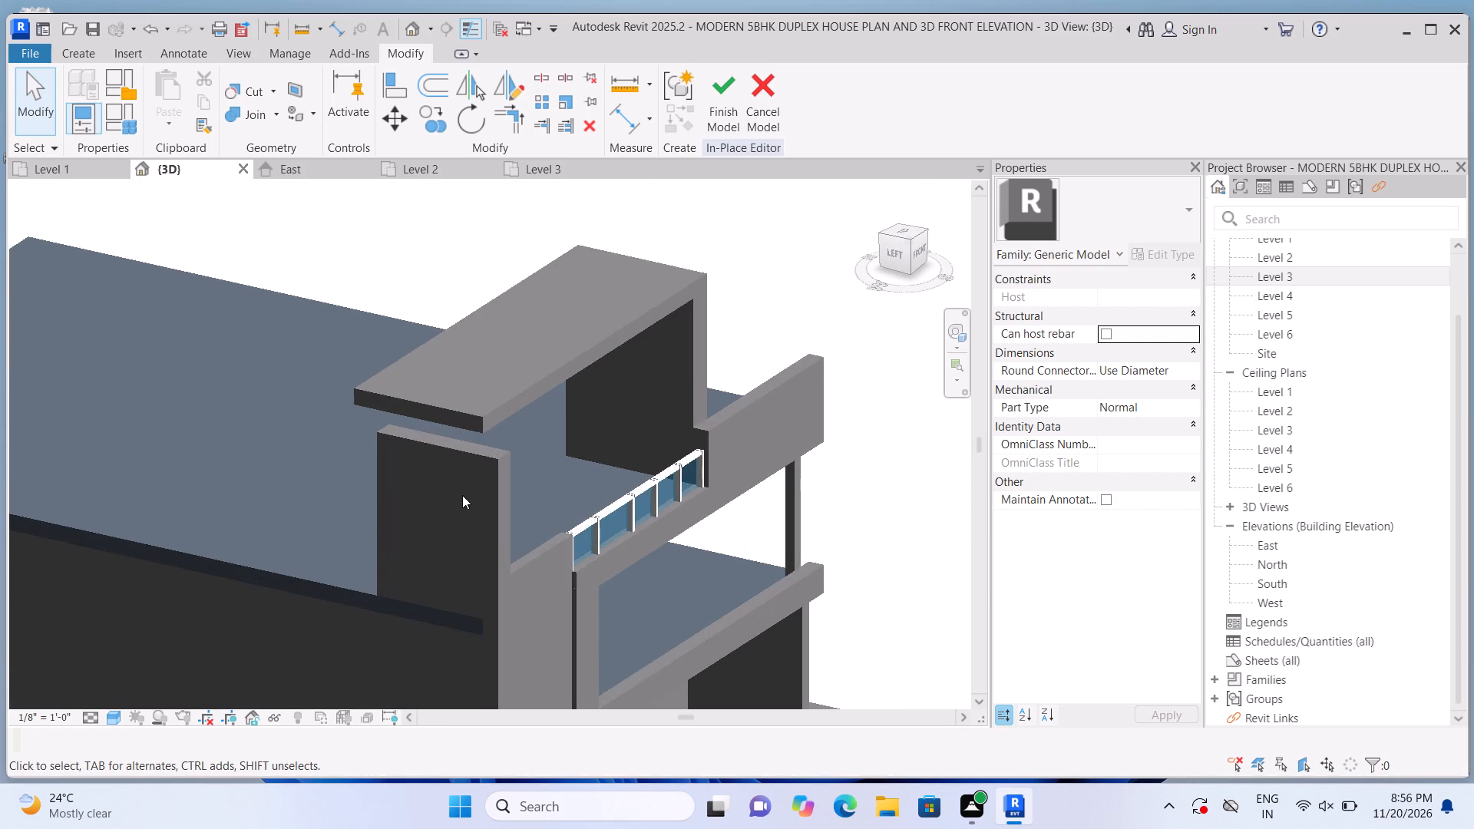
{"action": "left_click", "coordinate": [463, 494]}
{"action": "left_click", "coordinate": [723, 117]}
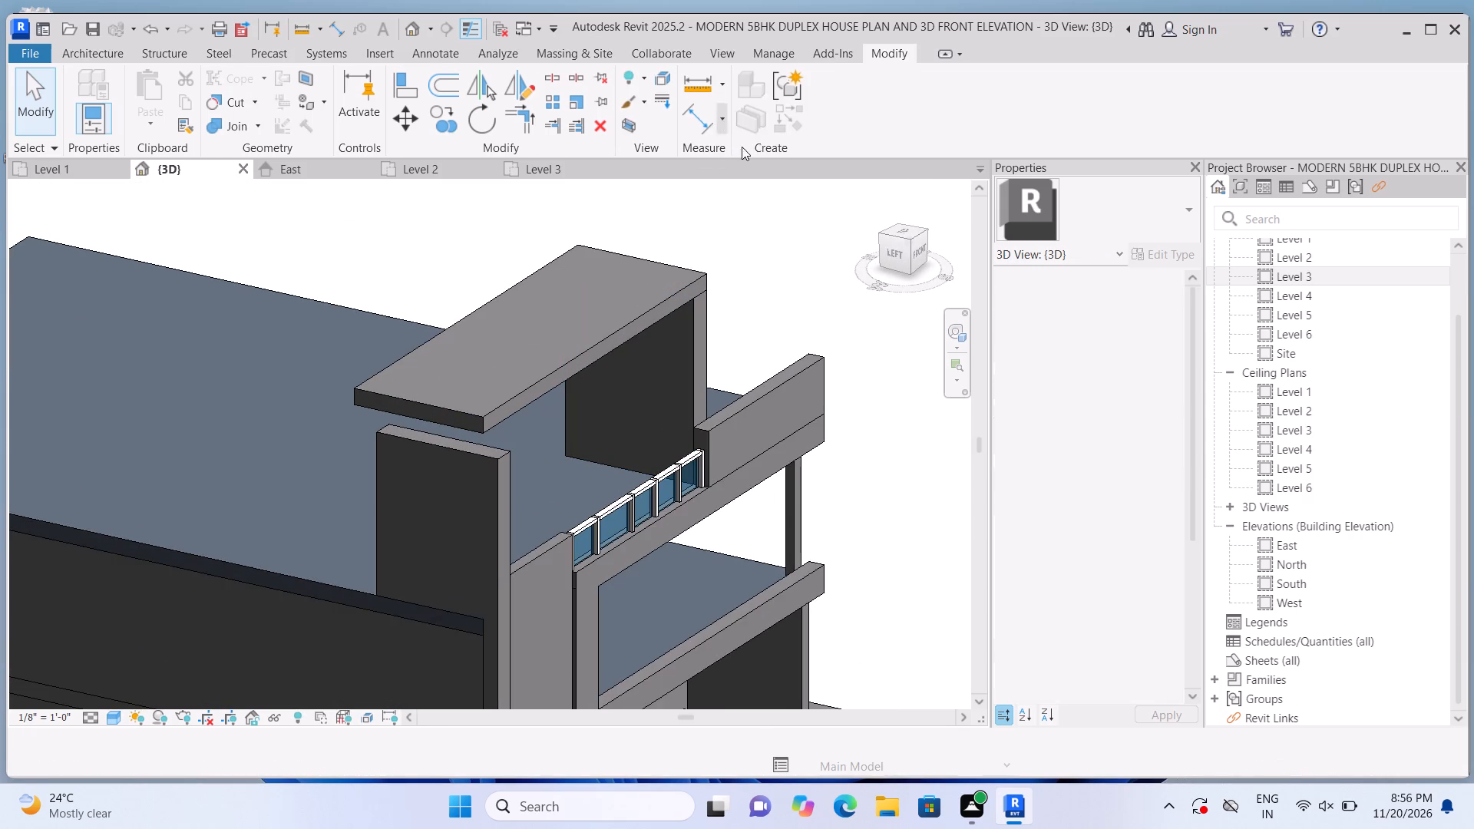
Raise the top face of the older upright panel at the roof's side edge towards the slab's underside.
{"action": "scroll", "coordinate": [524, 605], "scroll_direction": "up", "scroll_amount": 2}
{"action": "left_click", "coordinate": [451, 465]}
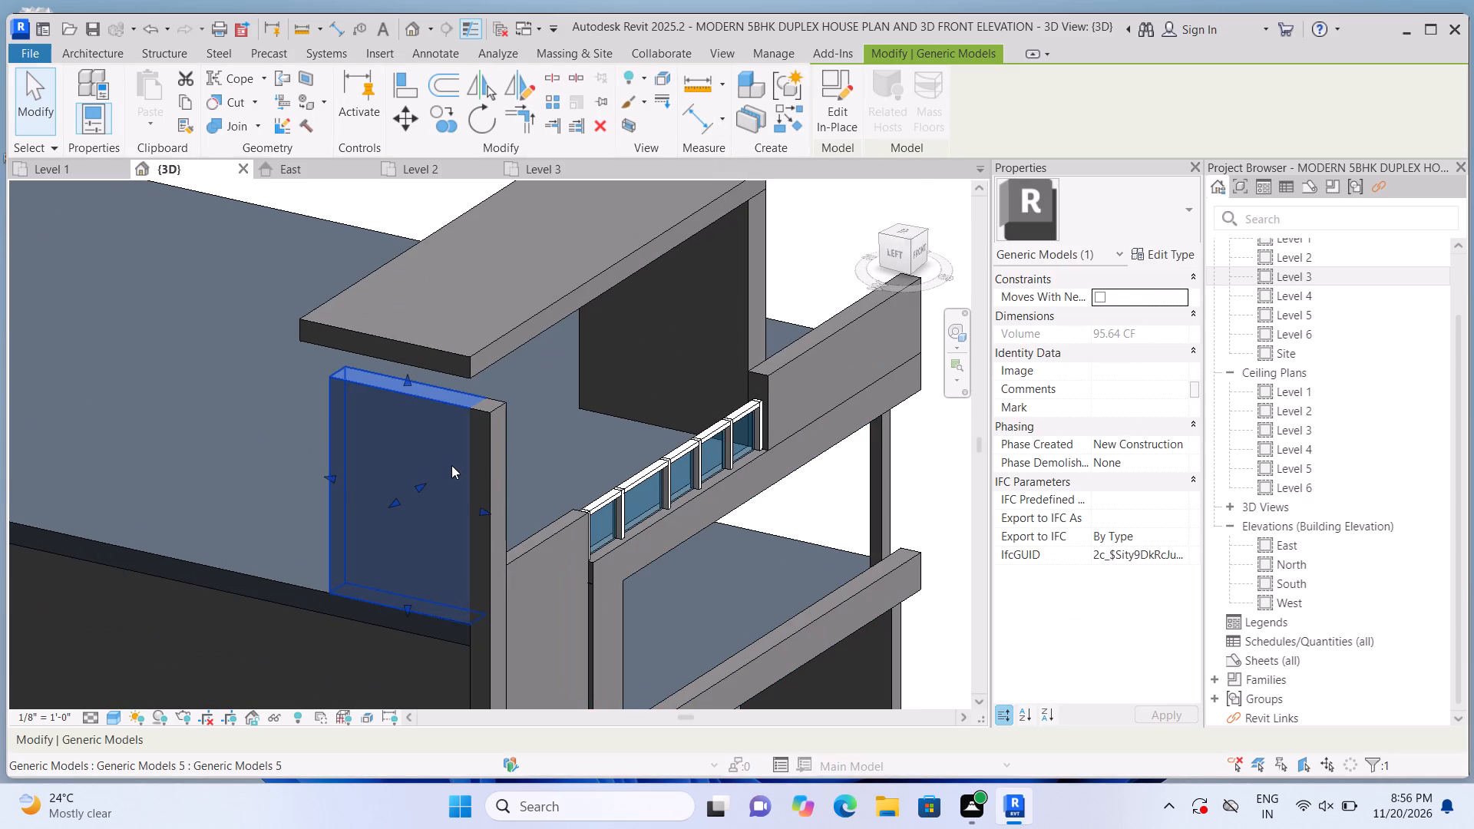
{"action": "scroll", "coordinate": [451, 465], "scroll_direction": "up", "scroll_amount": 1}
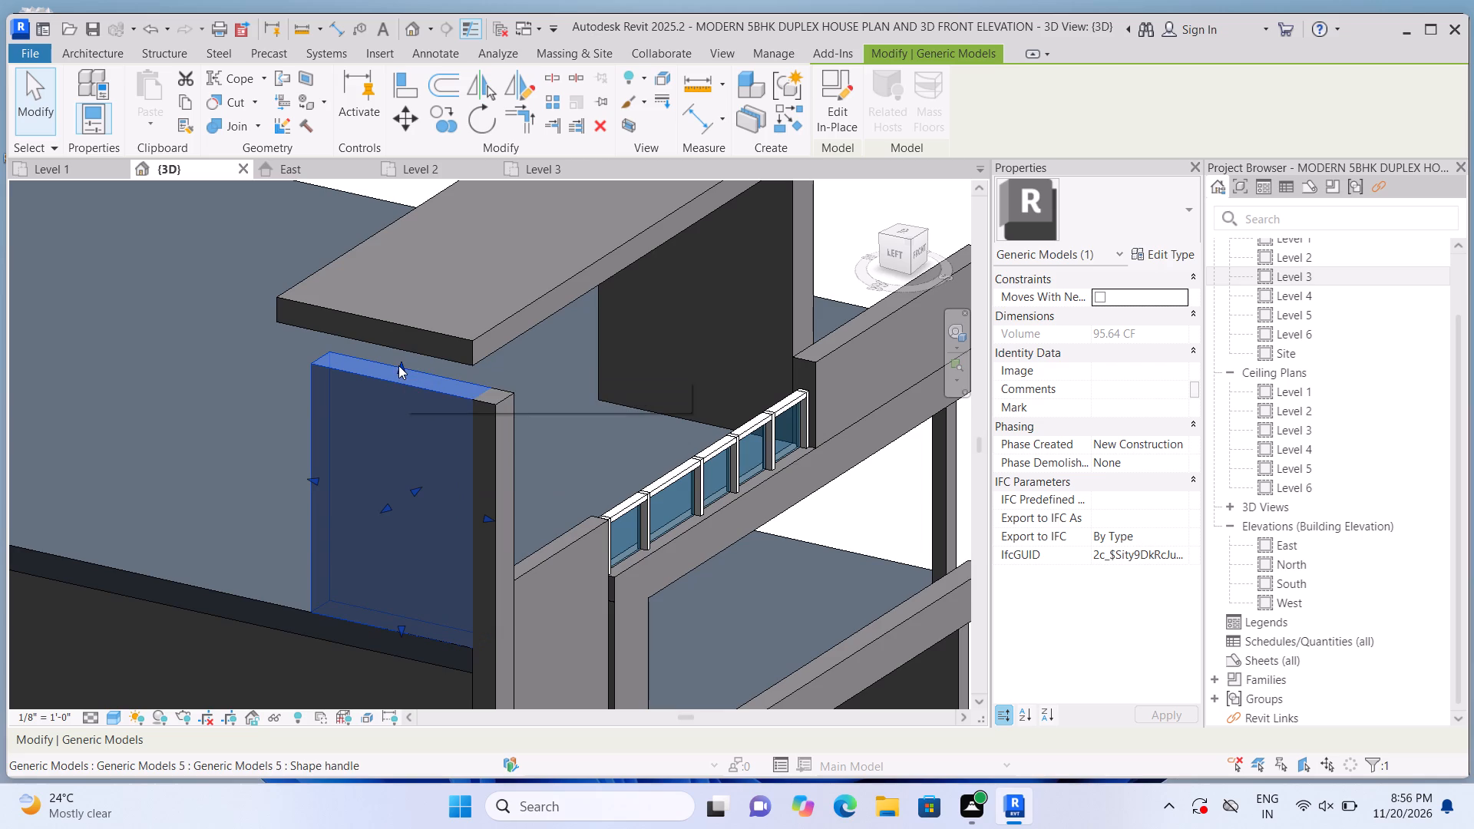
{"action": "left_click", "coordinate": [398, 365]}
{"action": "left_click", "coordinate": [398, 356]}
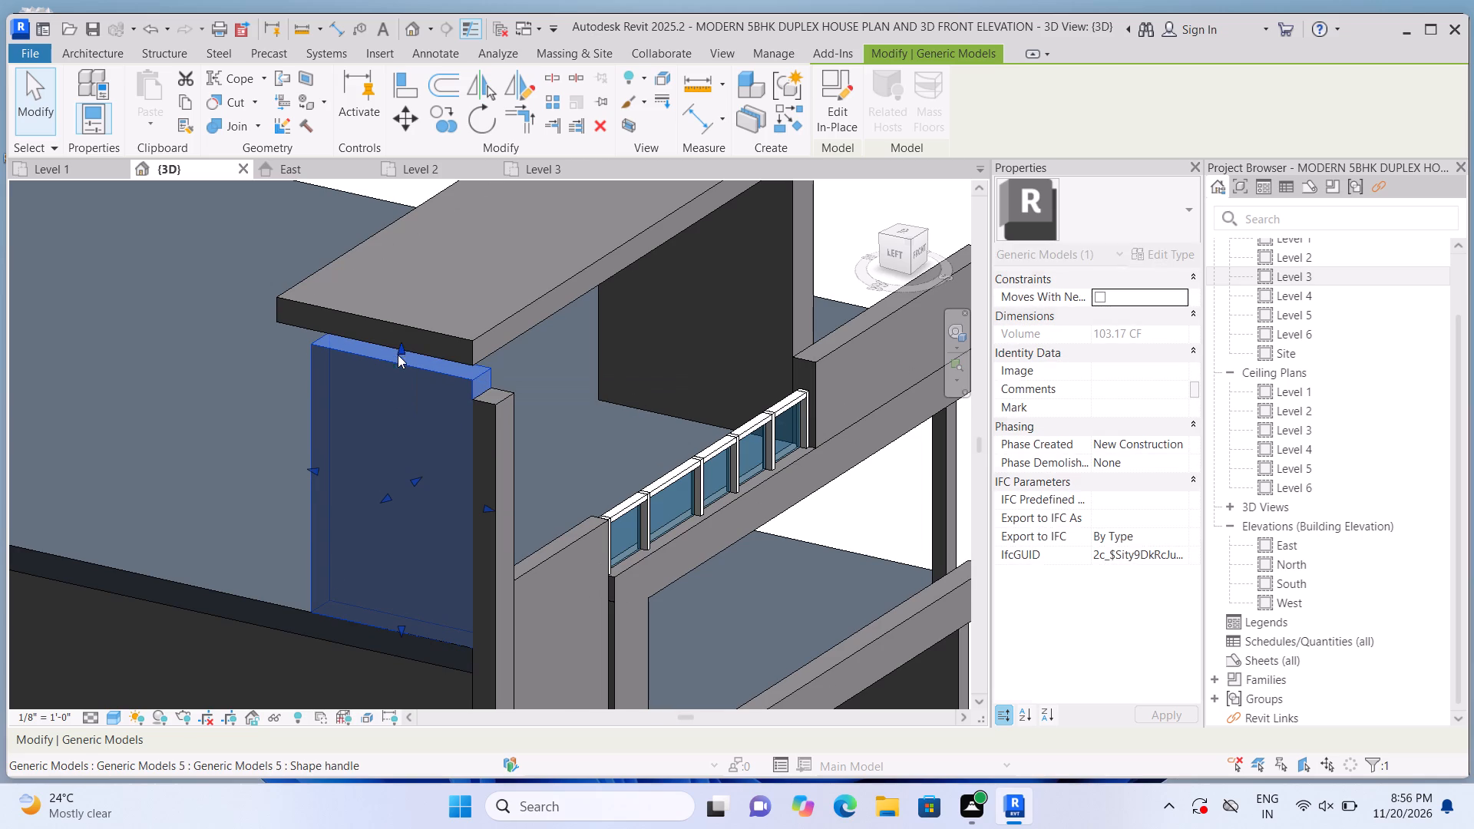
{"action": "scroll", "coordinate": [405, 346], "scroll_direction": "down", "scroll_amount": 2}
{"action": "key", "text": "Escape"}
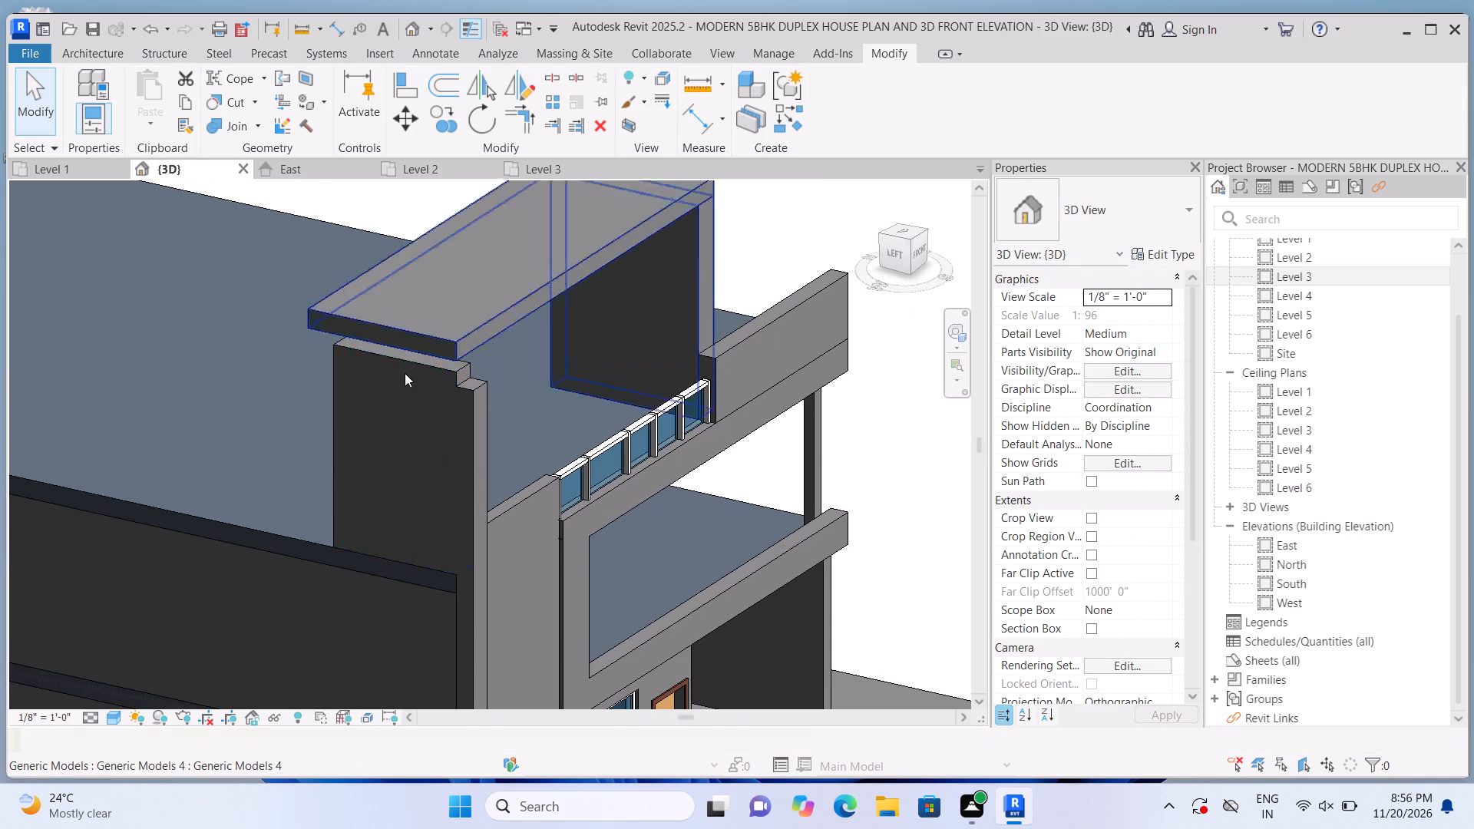
Lower the older upright panel's top face to about the height of the adjoining front upright's top.
{"action": "left_click", "coordinate": [403, 384]}
{"action": "left_click_drag", "start_coordinate": [401, 346], "coordinate": [405, 368]}
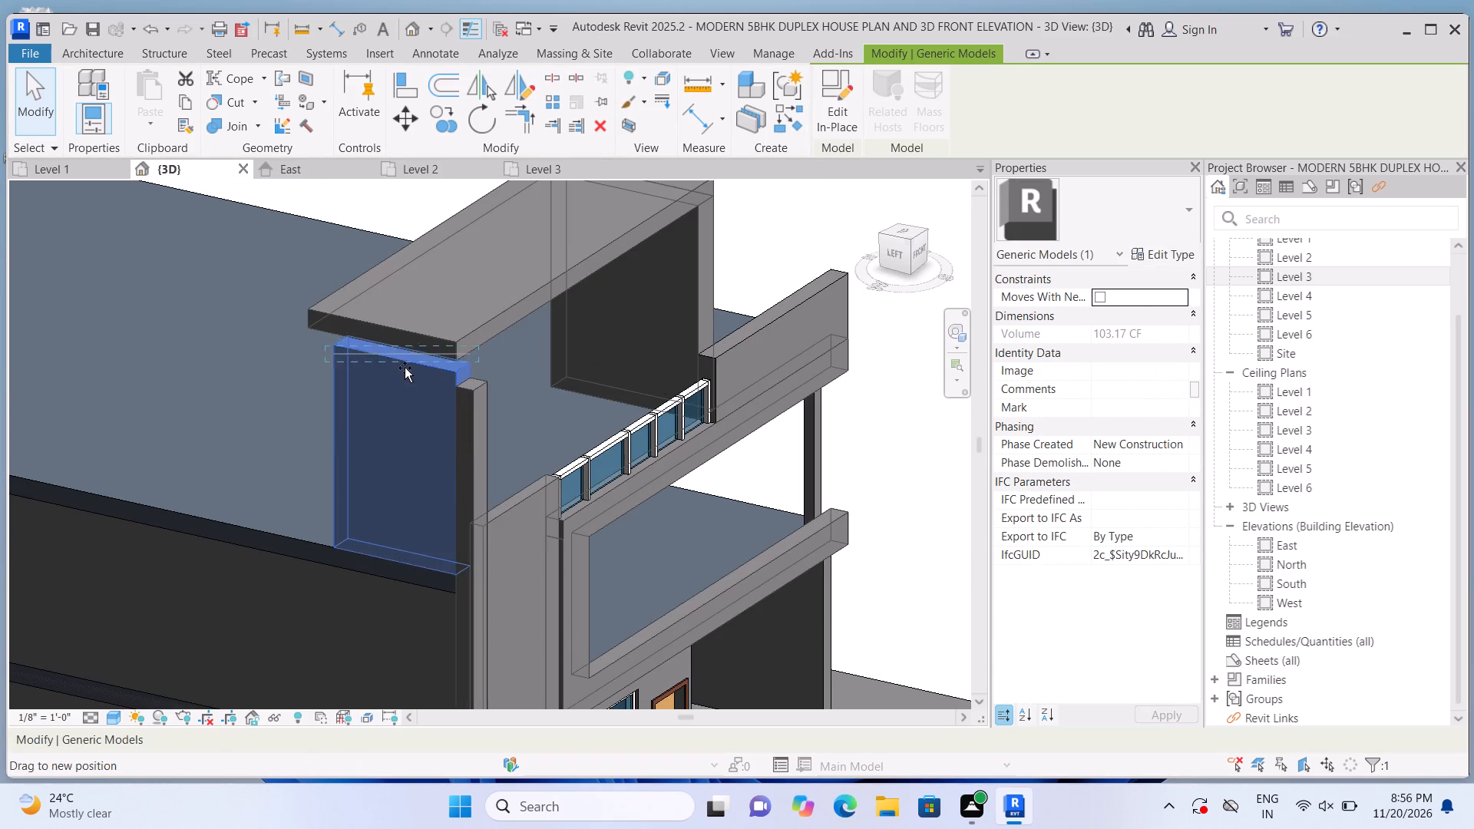
{"action": "left_click_drag", "start_coordinate": [405, 368], "coordinate": [406, 369]}
{"action": "scroll", "coordinate": [425, 377], "scroll_direction": "down", "scroll_amount": 3}
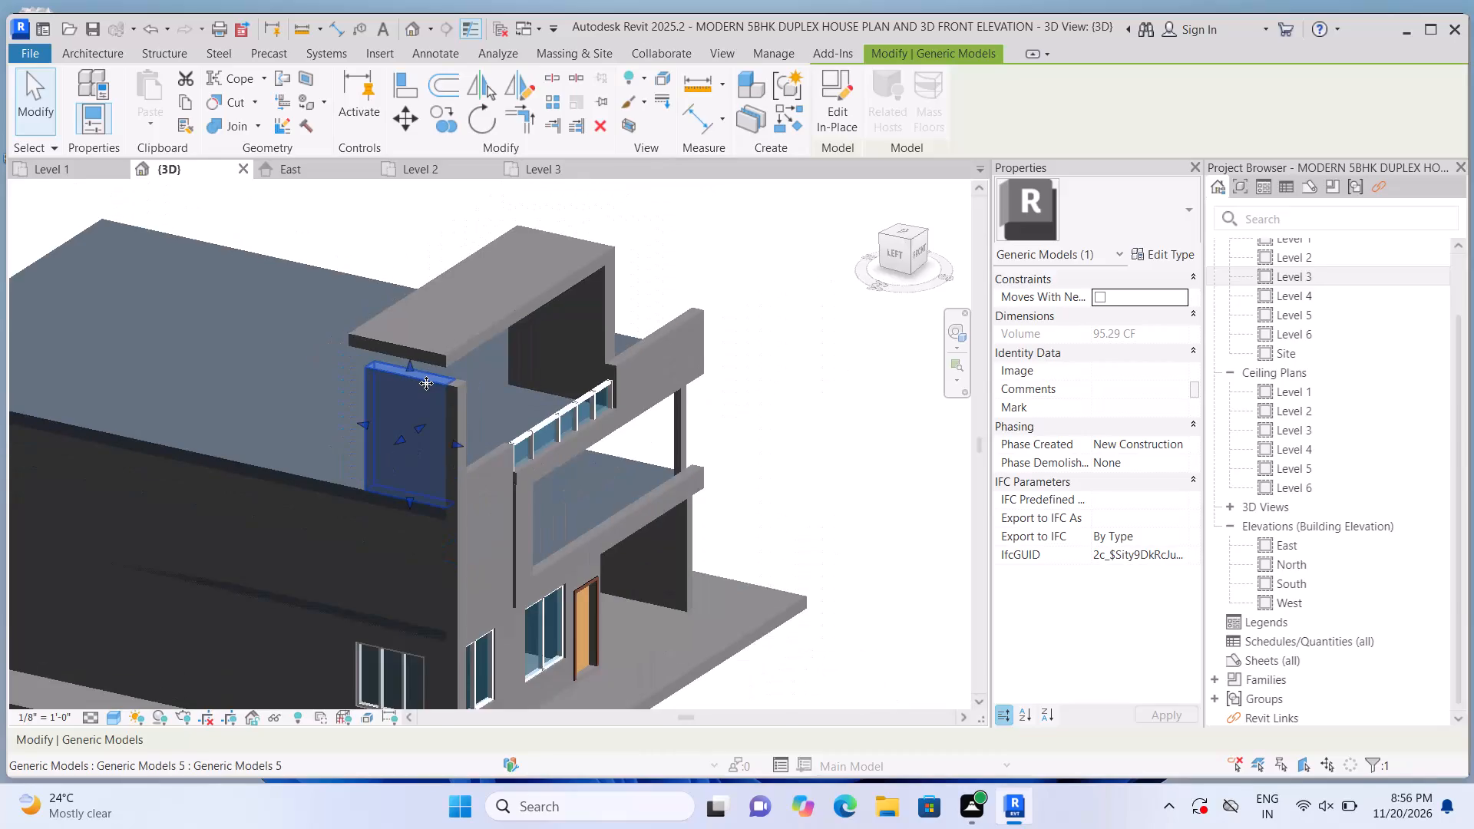
Lower the top slab together with its attached upright panel's top so the slab rests on the older panel.
{"action": "left_click", "coordinate": [591, 295]}
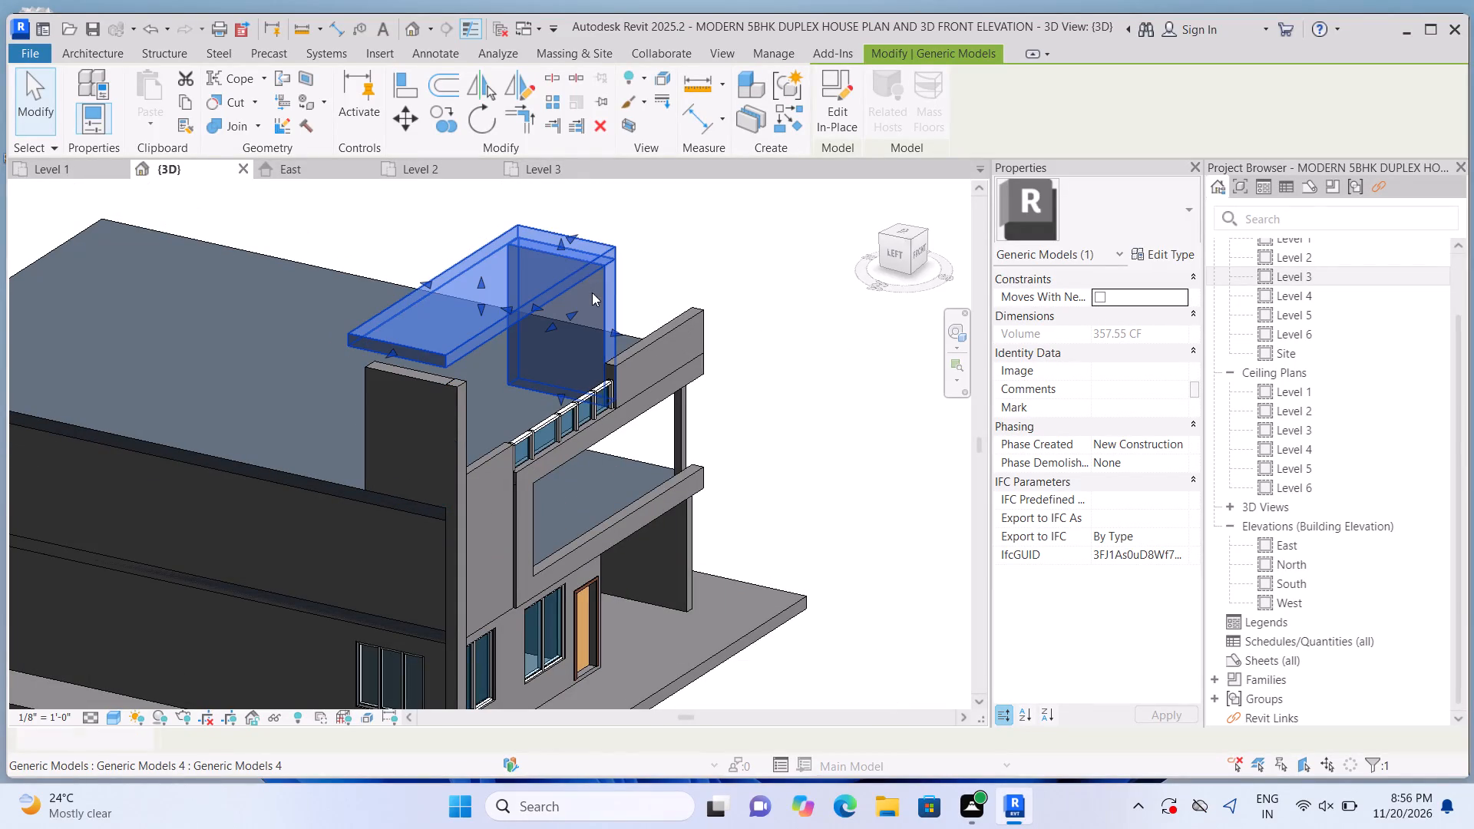
{"action": "left_click_drag", "start_coordinate": [560, 246], "coordinate": [565, 271]}
{"action": "left_click", "coordinate": [565, 271]}
{"action": "left_click", "coordinate": [649, 256]}
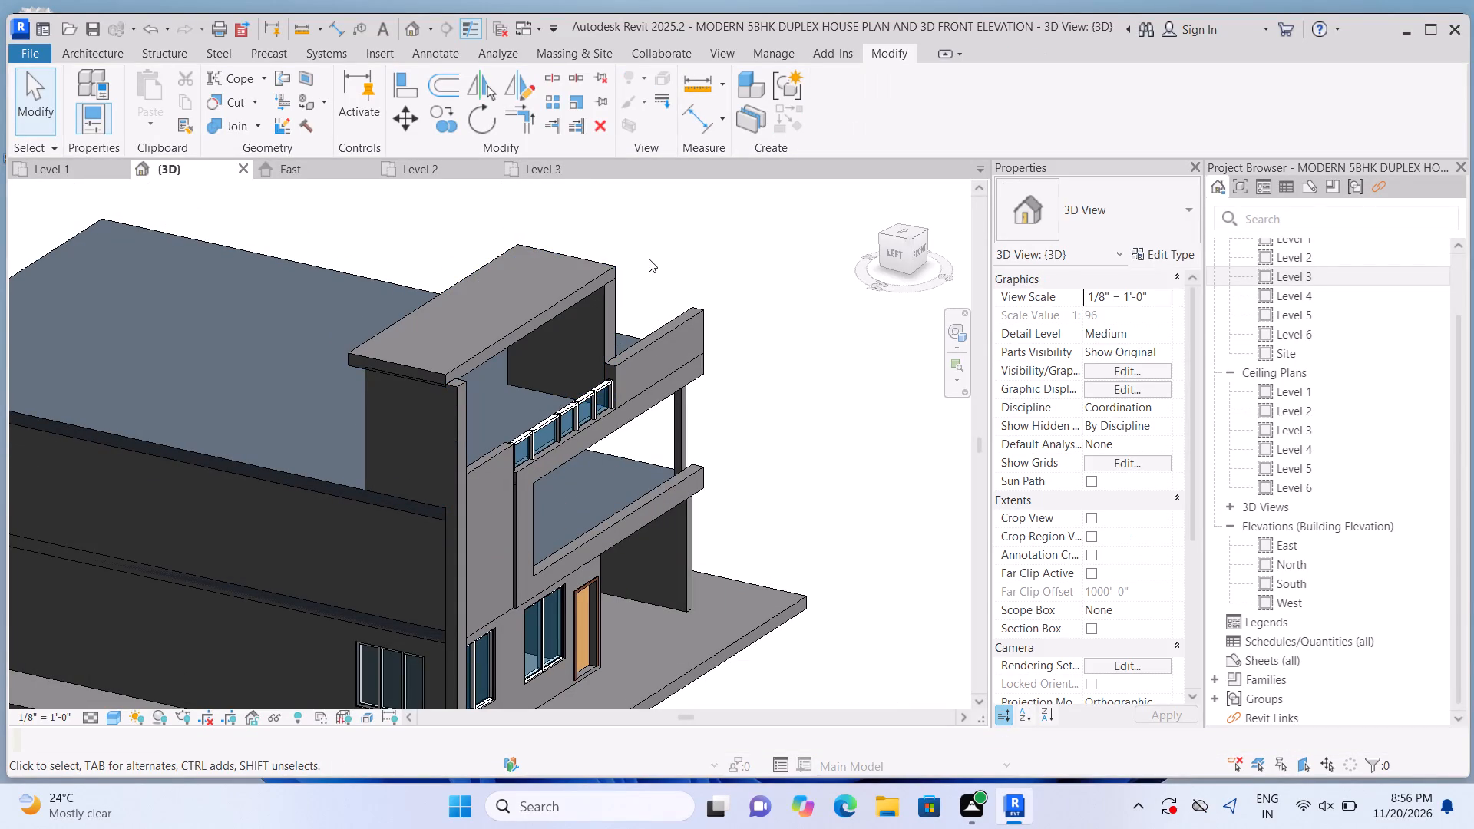
Stretch the older upright panel's rear edge backward to about the top slab's rear edge.
{"action": "scroll", "coordinate": [501, 372], "scroll_direction": "up", "scroll_amount": 2}
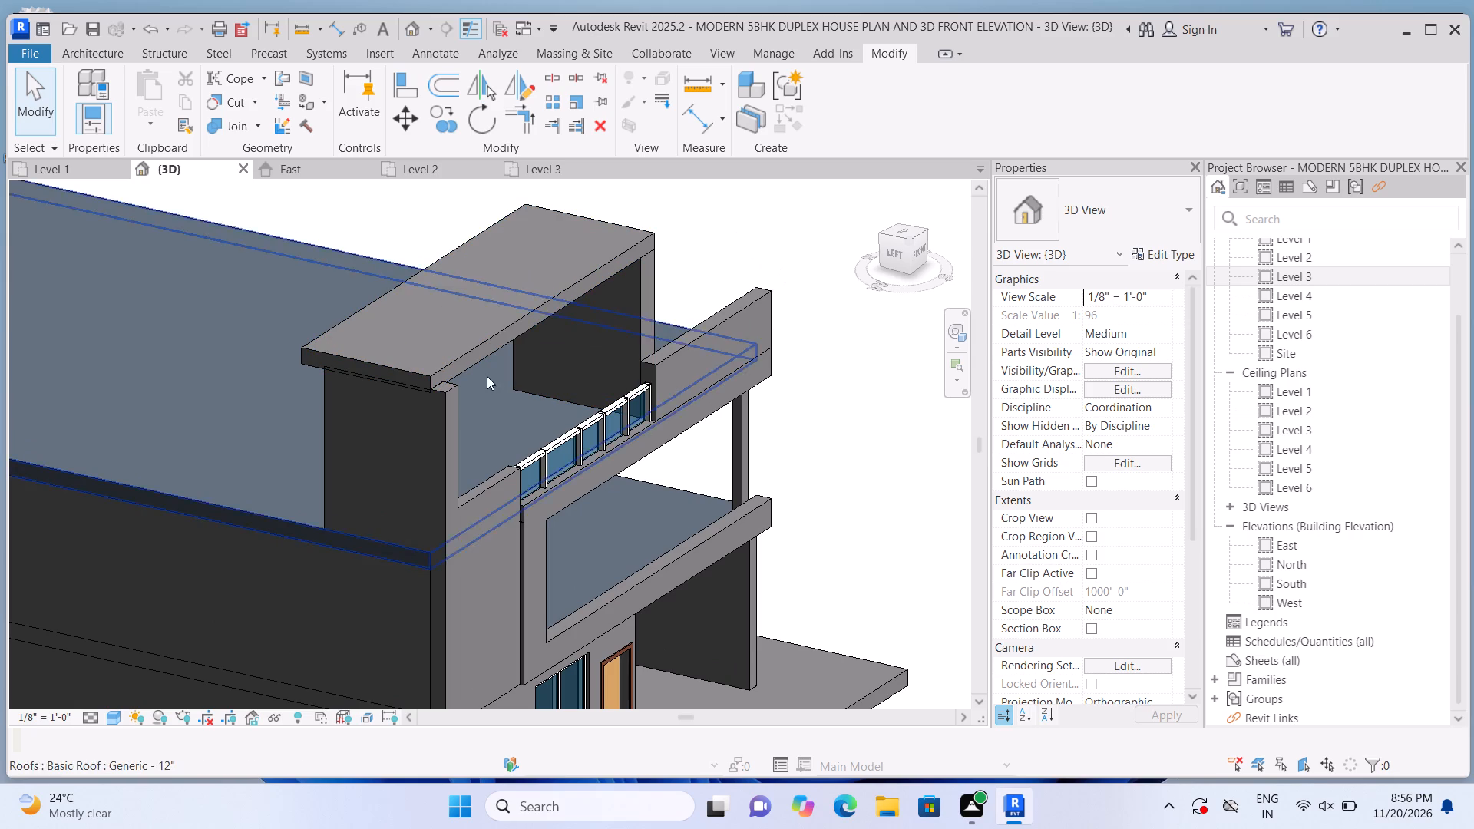
{"action": "scroll", "coordinate": [468, 377], "scroll_direction": "up", "scroll_amount": 3}
{"action": "scroll", "coordinate": [388, 405], "scroll_direction": "down", "scroll_amount": 2}
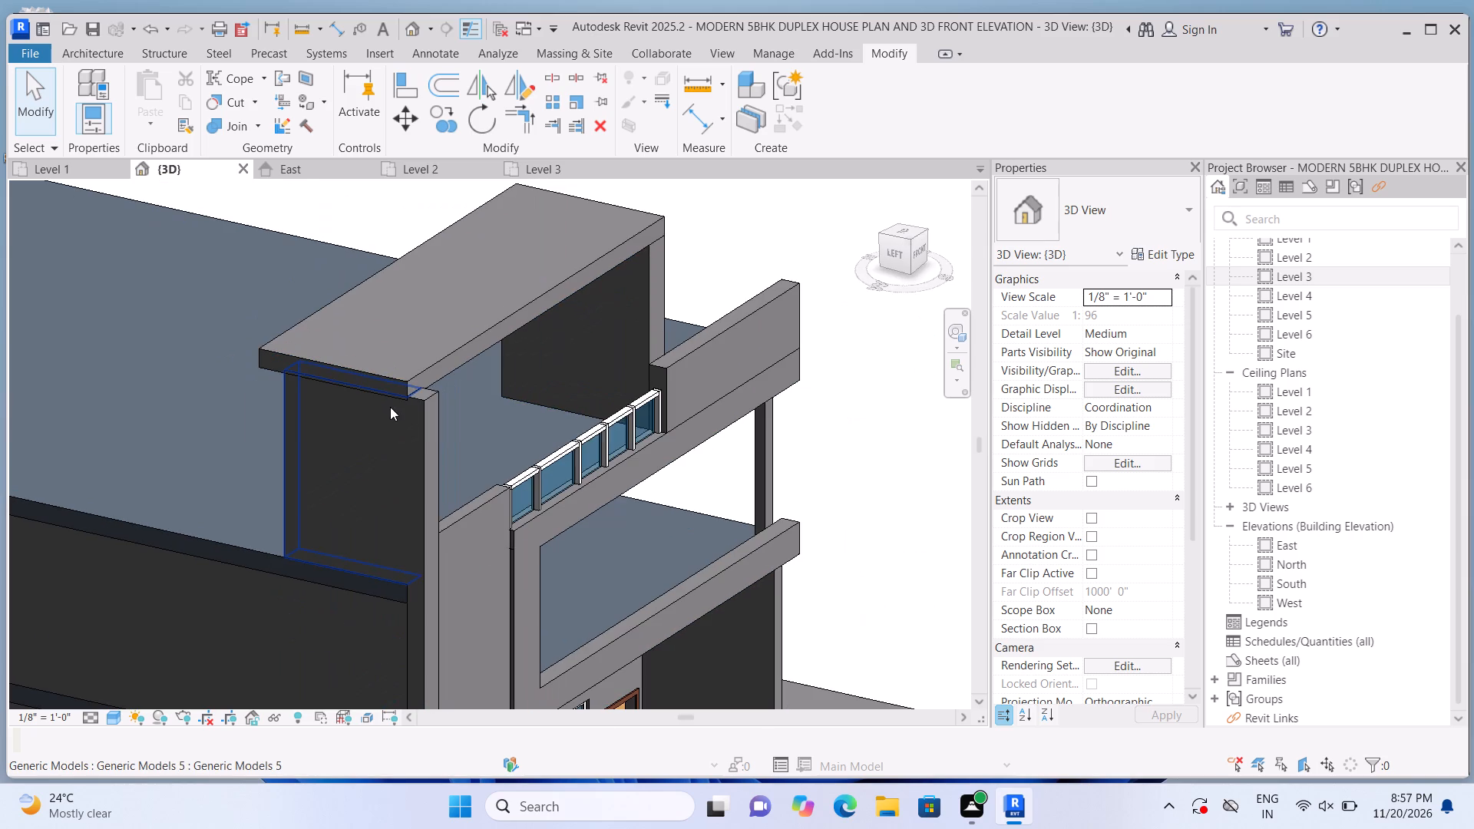
{"action": "scroll", "coordinate": [383, 348], "scroll_direction": "up", "scroll_amount": 2}
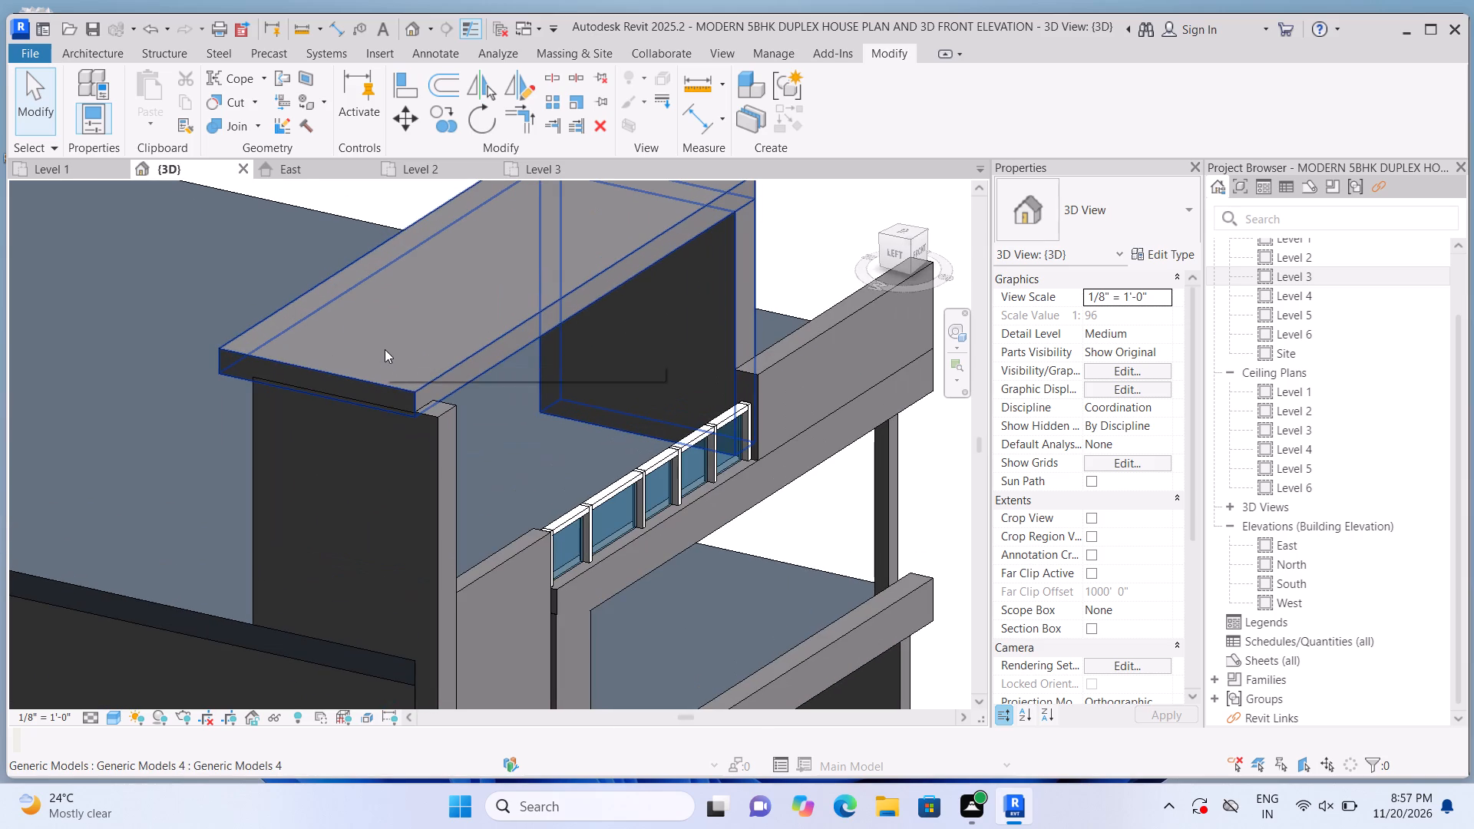
{"action": "scroll", "coordinate": [396, 363], "scroll_direction": "down", "scroll_amount": 3}
{"action": "left_click", "coordinate": [333, 464]}
{"action": "scroll", "coordinate": [326, 463], "scroll_direction": "up", "scroll_amount": 1}
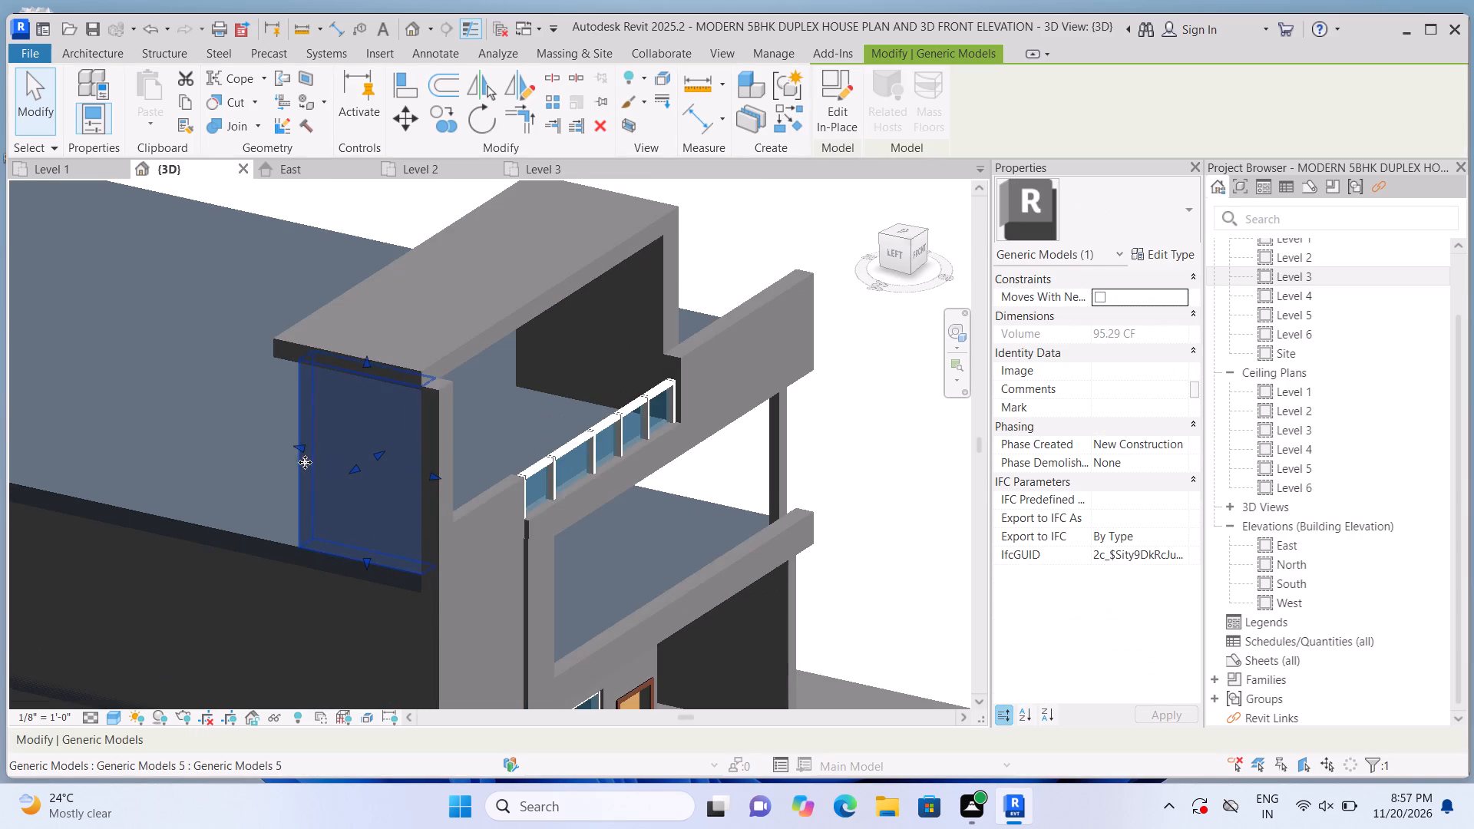
{"action": "left_click_drag", "start_coordinate": [293, 440], "coordinate": [278, 434]}
{"action": "scroll", "coordinate": [279, 434], "scroll_direction": "down", "scroll_amount": 2}
{"action": "left_click", "coordinate": [786, 463]}
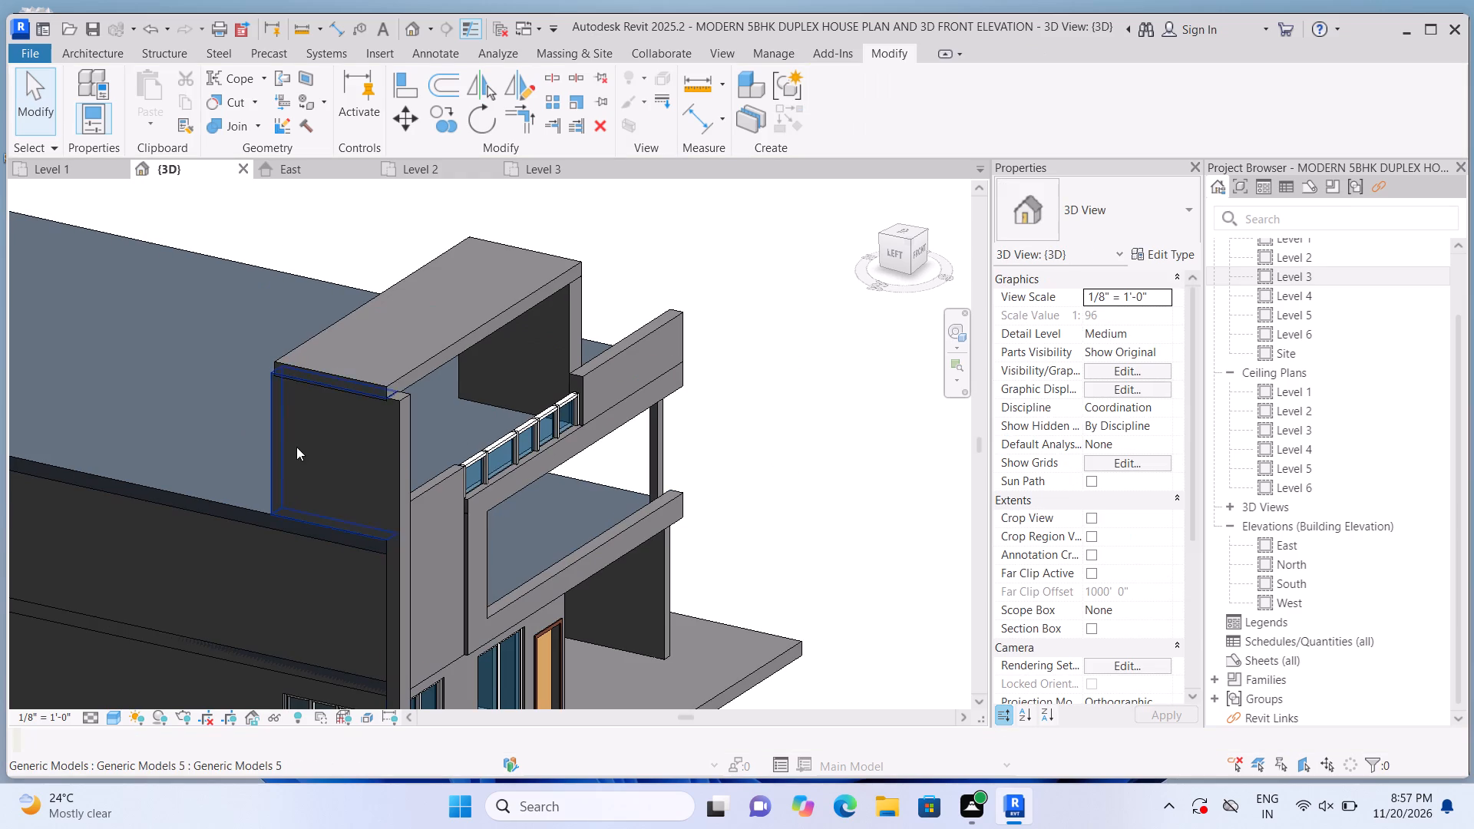
Fine-tune the older upright panel's rear edge to line up flush with the top slab's rear corner.
{"action": "scroll", "coordinate": [296, 447], "scroll_direction": "up", "scroll_amount": 3}
{"action": "scroll", "coordinate": [408, 306], "scroll_direction": "up", "scroll_amount": 1}
{"action": "left_click", "coordinate": [408, 306]}
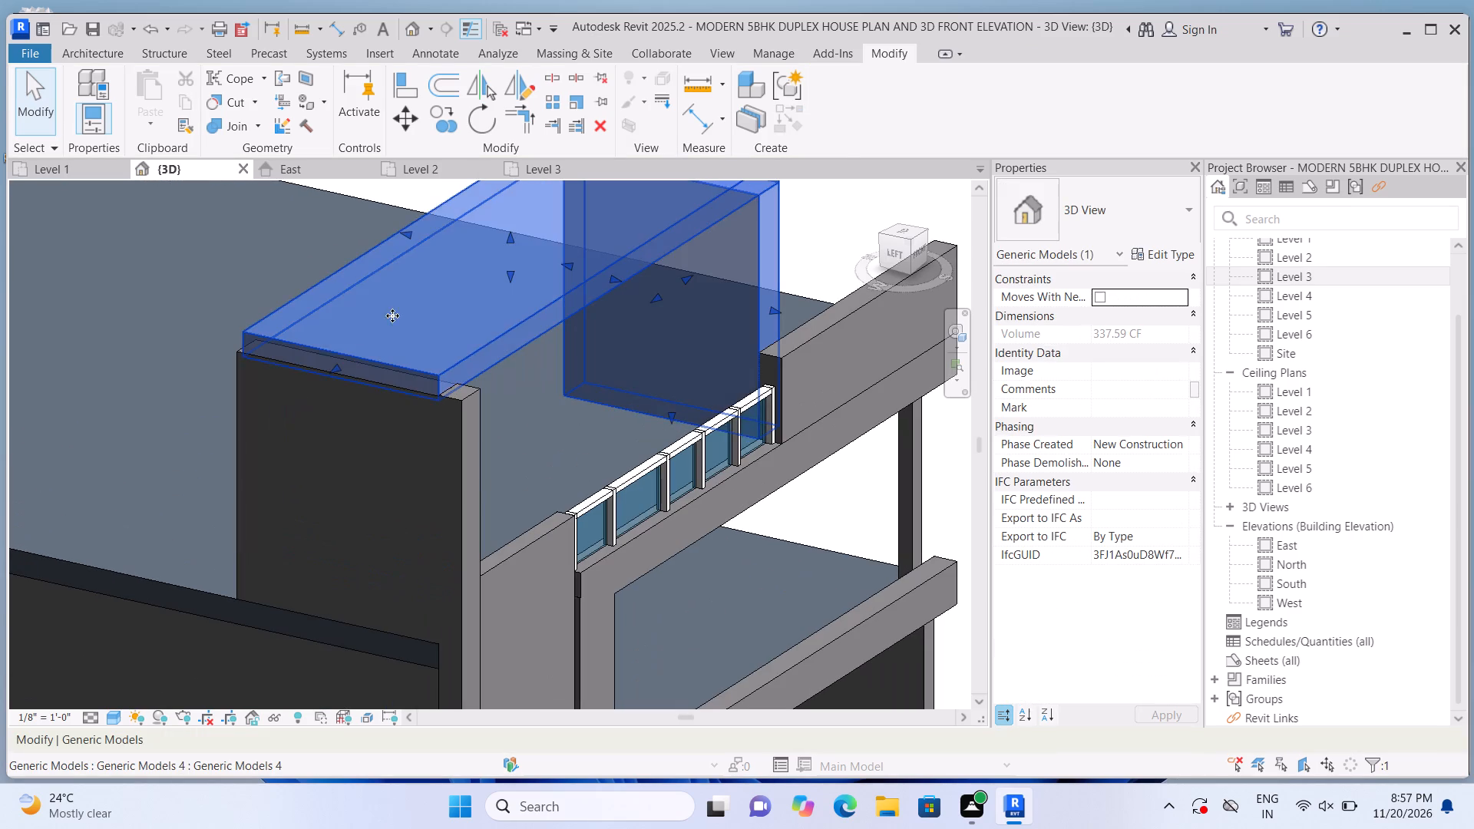
{"action": "scroll", "coordinate": [332, 347], "scroll_direction": "down", "scroll_amount": 1}
{"action": "scroll", "coordinate": [243, 385], "scroll_direction": "up", "scroll_amount": 1}
{"action": "left_click", "coordinate": [256, 398]}
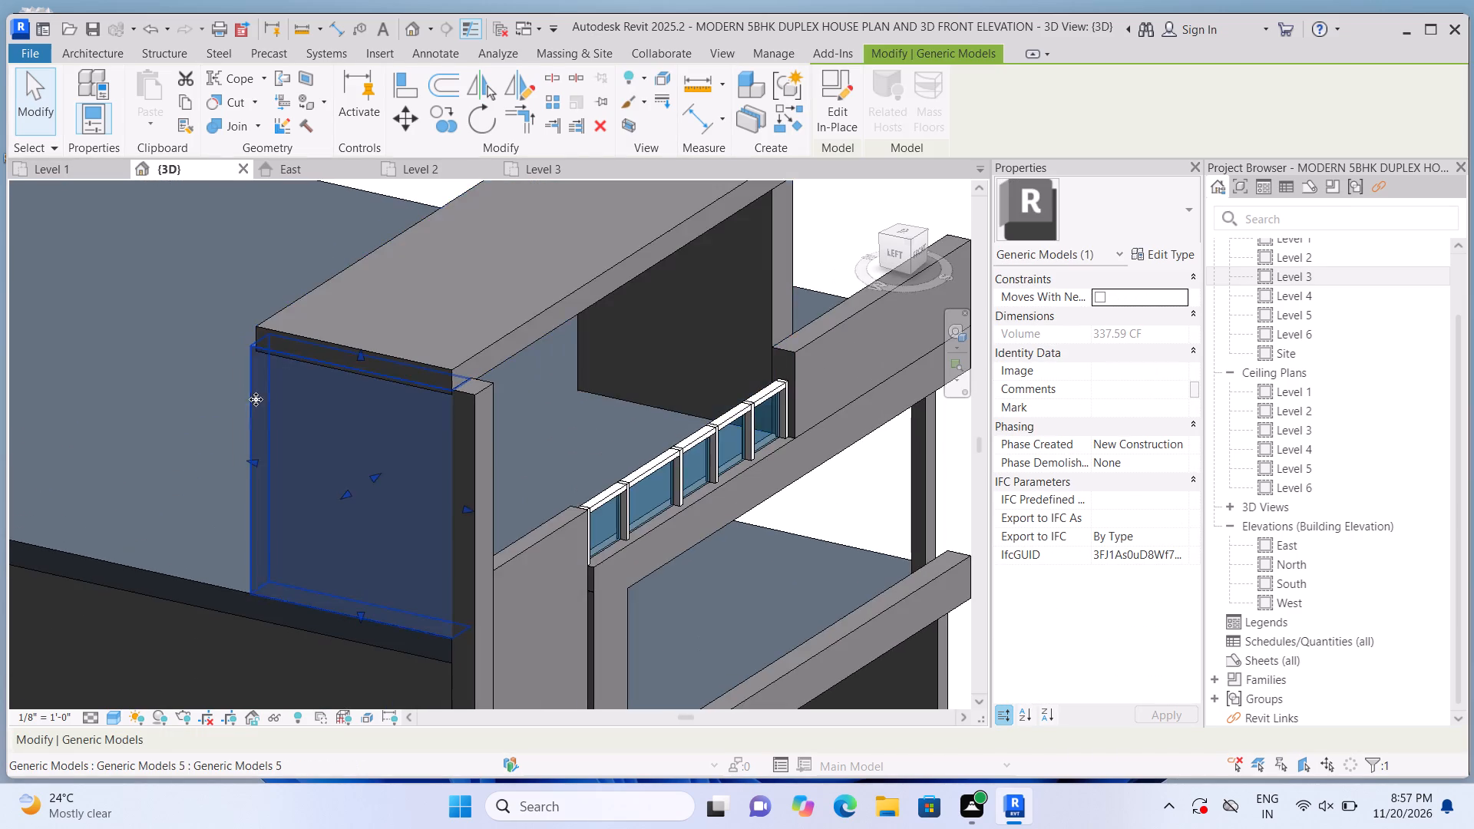
{"action": "scroll", "coordinate": [253, 404], "scroll_direction": "up", "scroll_amount": 3}
{"action": "left_click_drag", "start_coordinate": [257, 481], "coordinate": [262, 492]}
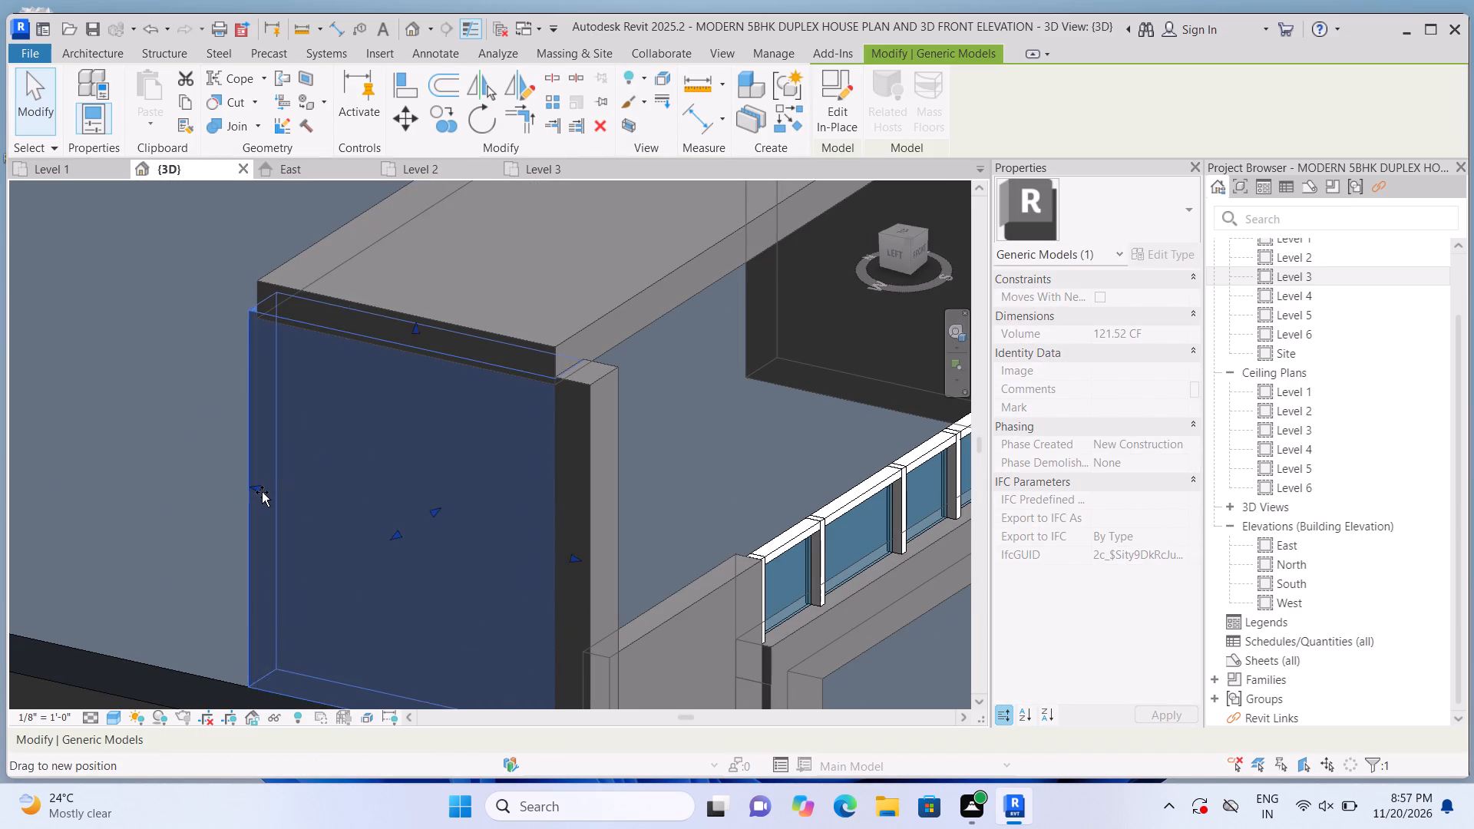
{"action": "left_click_drag", "start_coordinate": [262, 492], "coordinate": [277, 503]}
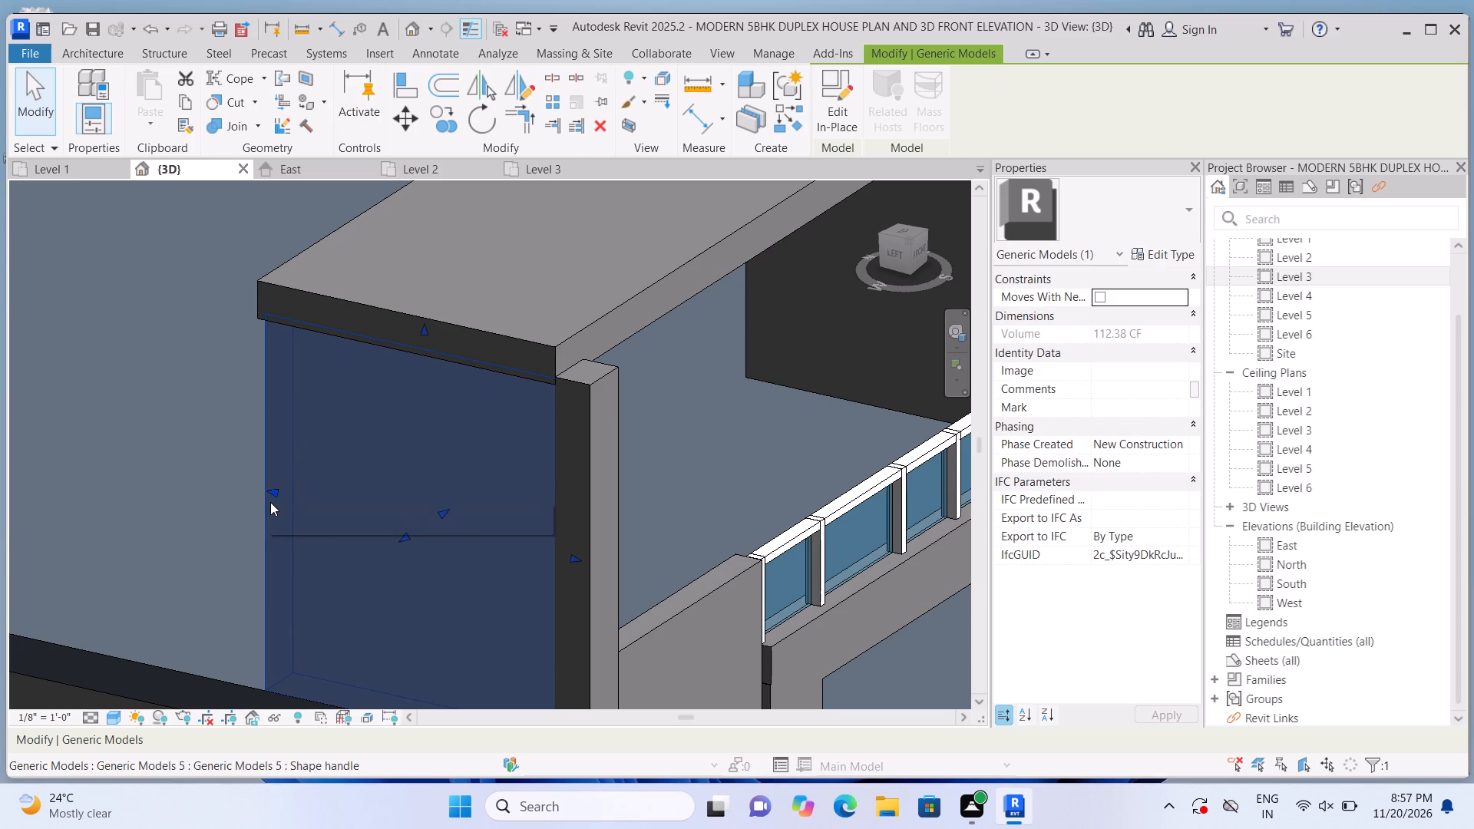
{"action": "left_click", "coordinate": [273, 493]}
{"action": "scroll", "coordinate": [274, 497], "scroll_direction": "down", "scroll_amount": 1}
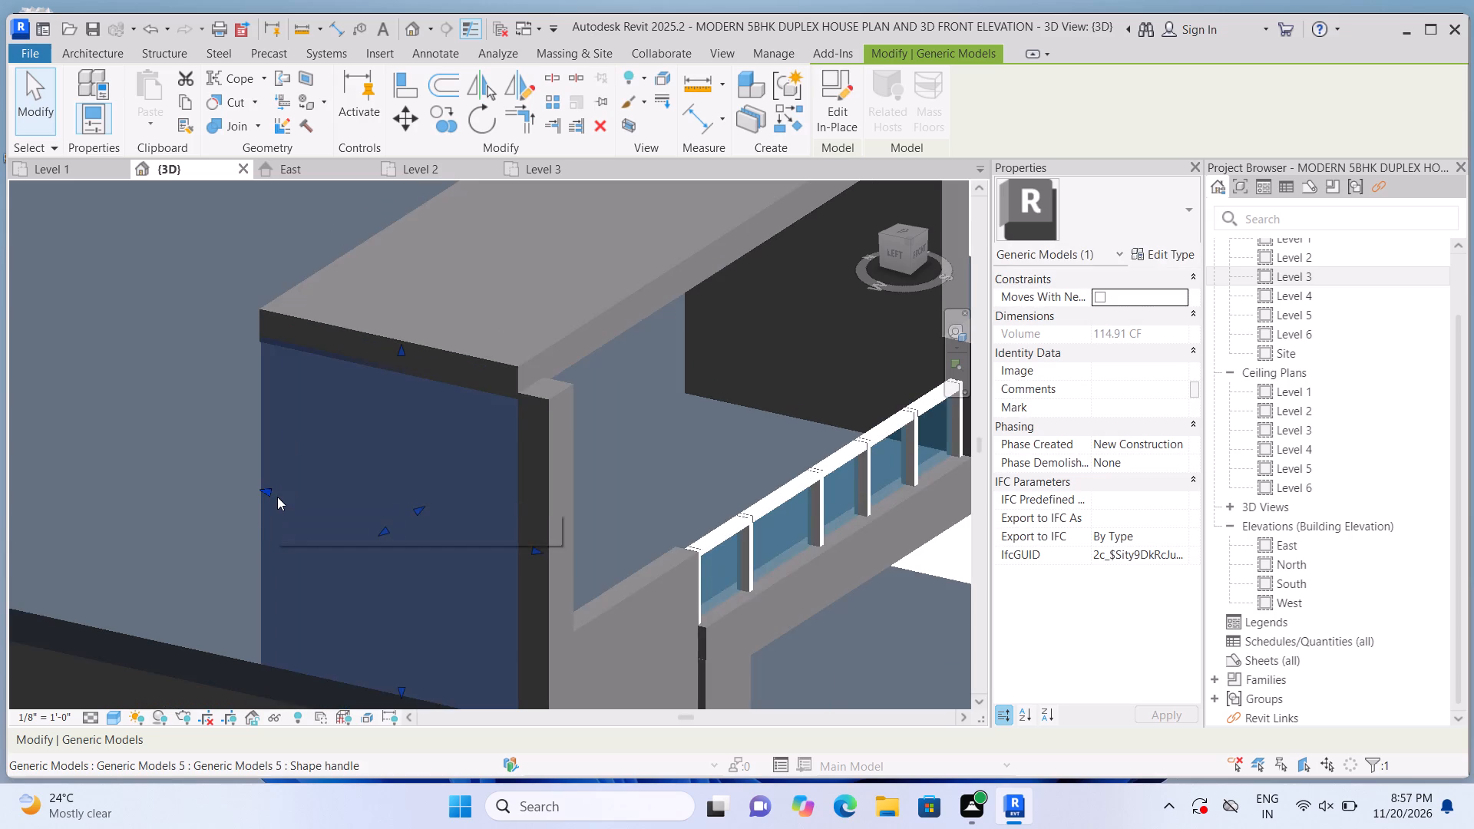
{"action": "key", "text": "Escape"}
{"action": "scroll", "coordinate": [203, 477], "scroll_direction": "down", "scroll_amount": 2}
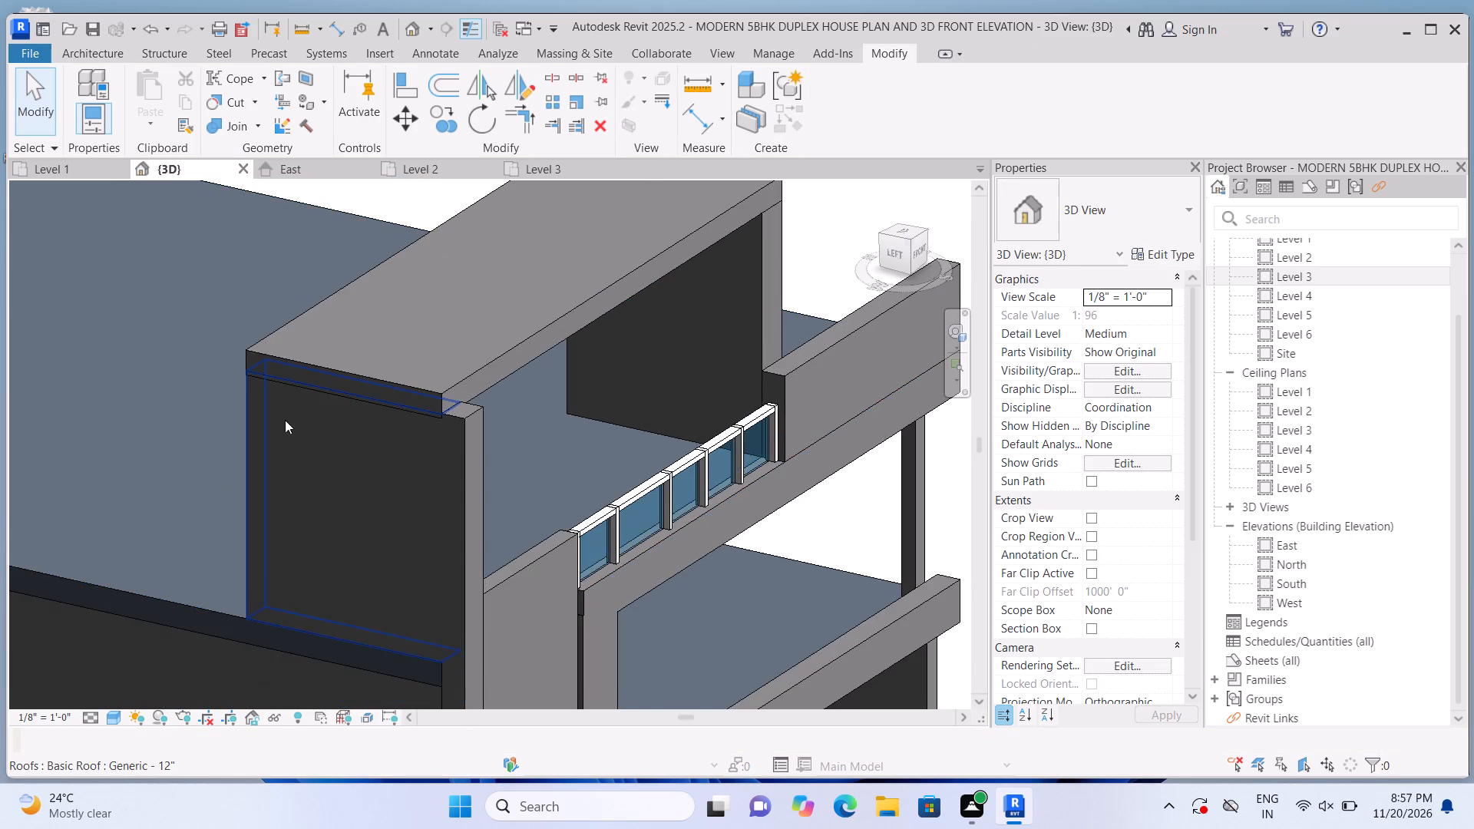
Examine how the top slab meets its upright panels, viewing the rooftop frame from the side and front.
{"action": "scroll", "coordinate": [322, 391], "scroll_direction": "up", "scroll_amount": 1}
{"action": "left_click", "coordinate": [447, 356]}
{"action": "scroll", "coordinate": [457, 395], "scroll_direction": "up", "scroll_amount": 1}
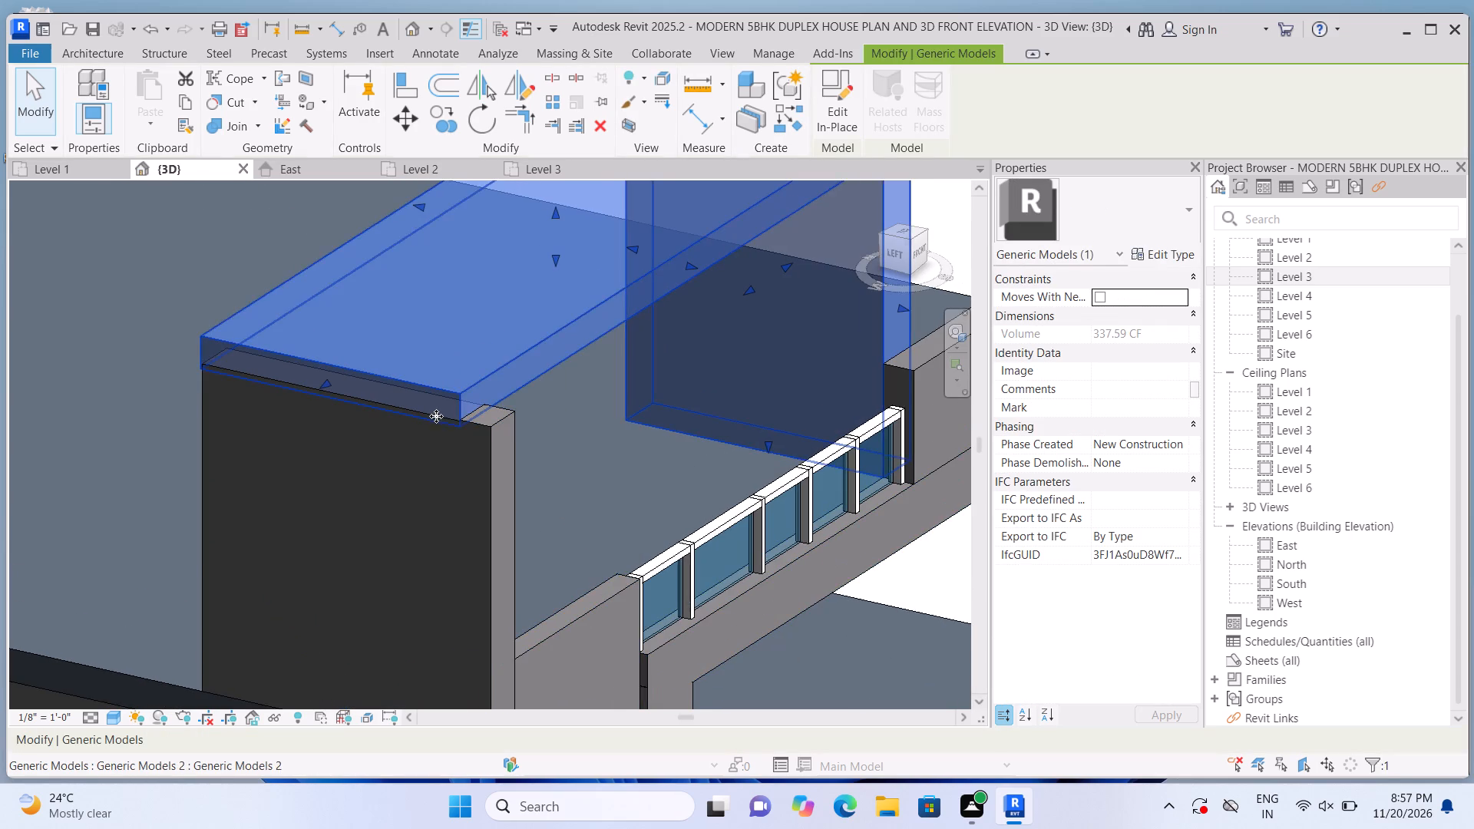
{"action": "scroll", "coordinate": [692, 300], "scroll_direction": "down", "scroll_amount": 6}
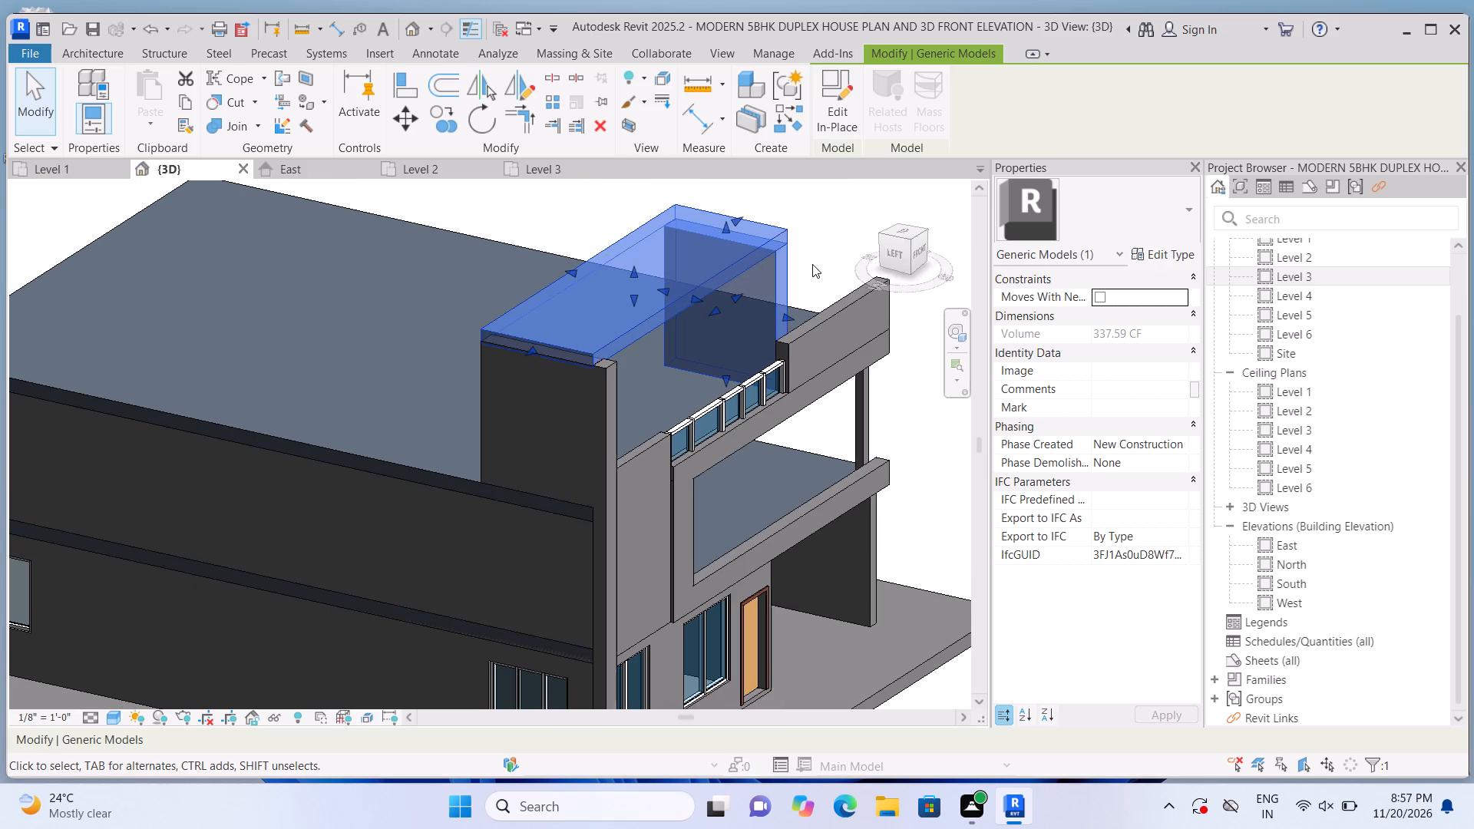
{"action": "left_click", "coordinate": [812, 259]}
{"action": "scroll", "coordinate": [745, 361], "scroll_direction": "up", "scroll_amount": 1}
{"action": "scroll", "coordinate": [764, 327], "scroll_direction": "down", "scroll_amount": 1}
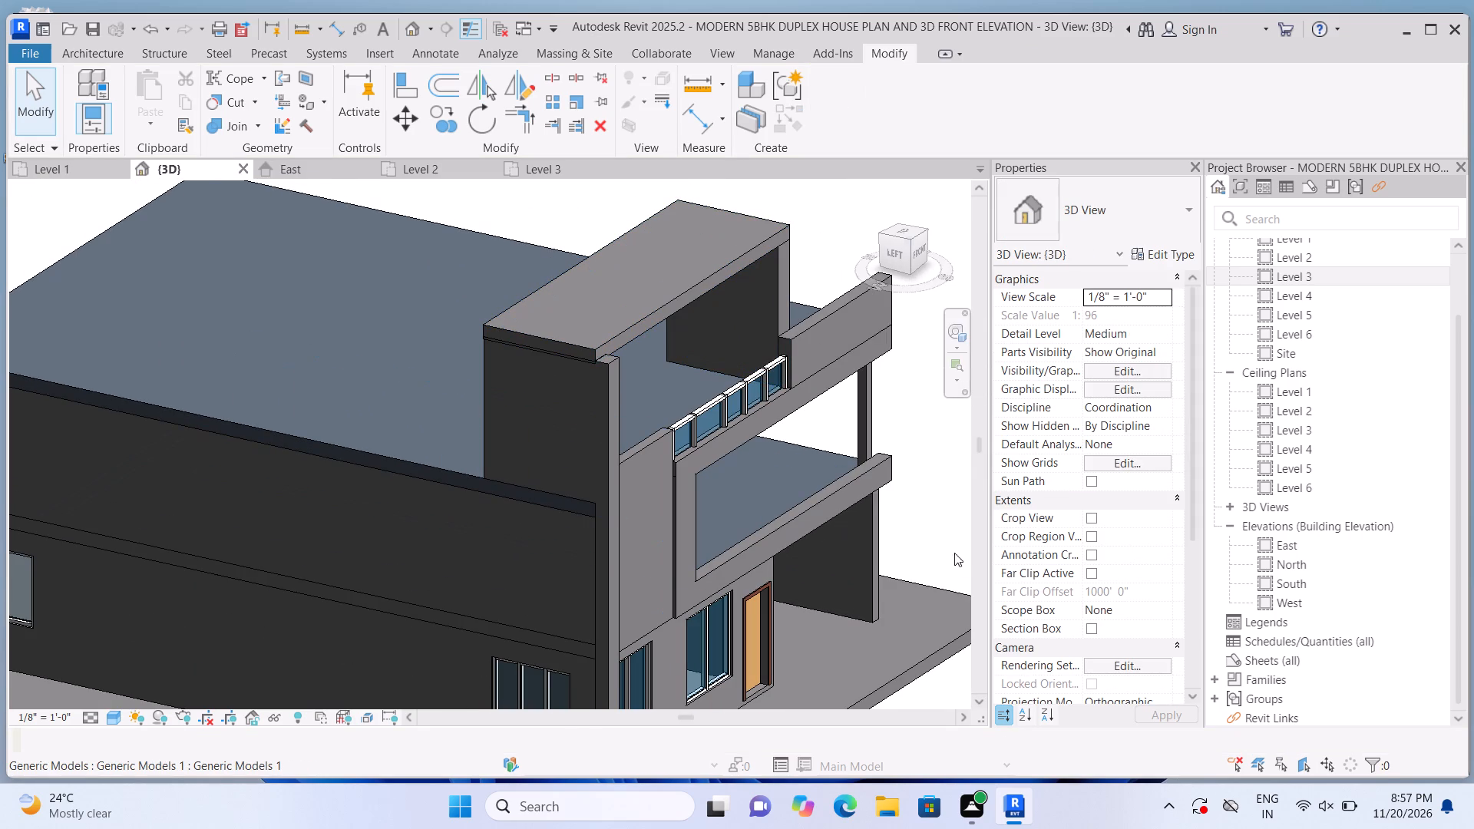
{"action": "left_click", "coordinate": [876, 527], "text": "shift"}
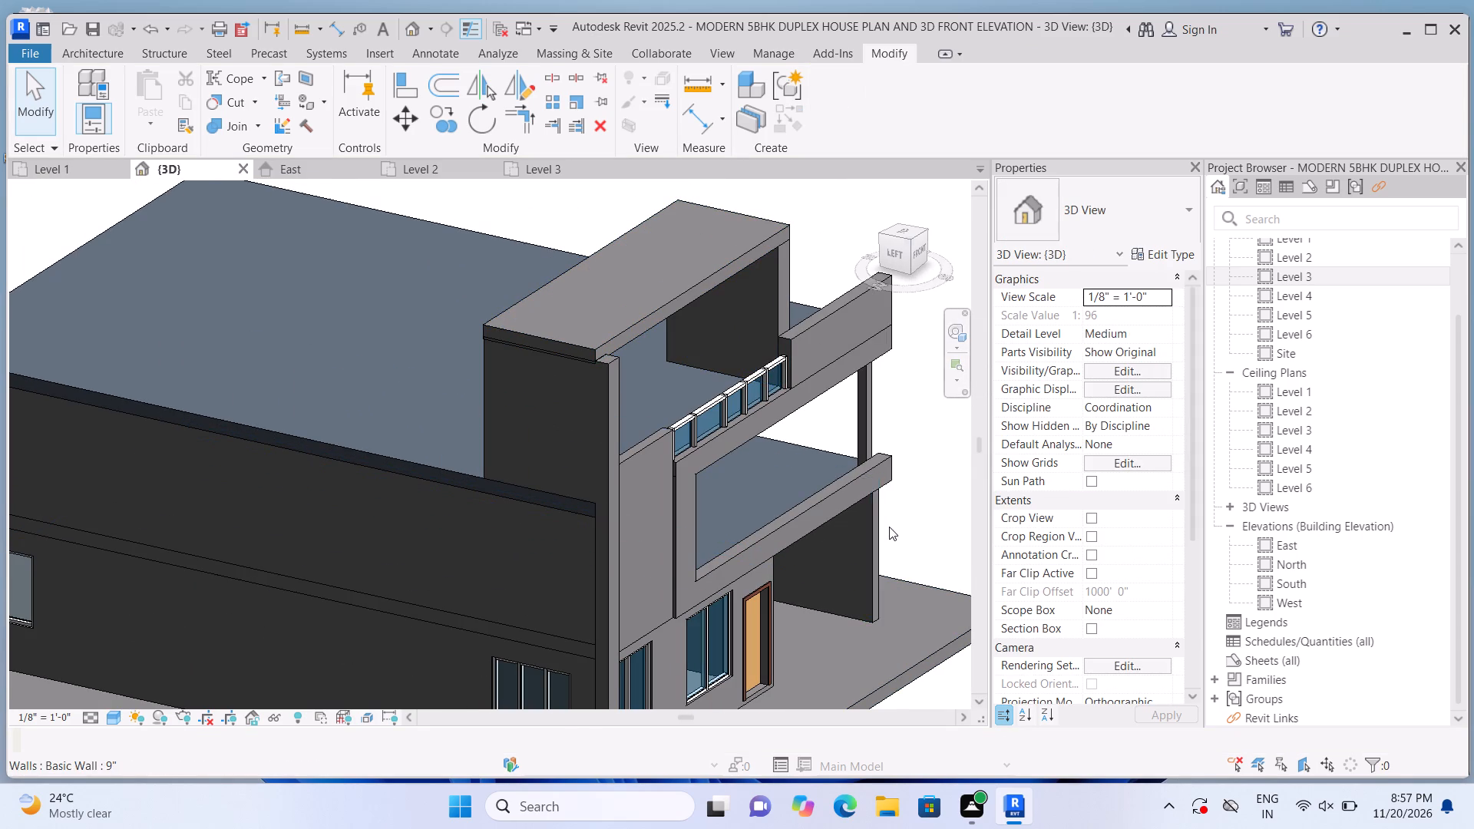
{"action": "scroll", "coordinate": [888, 524], "scroll_direction": "down", "scroll_amount": 3}
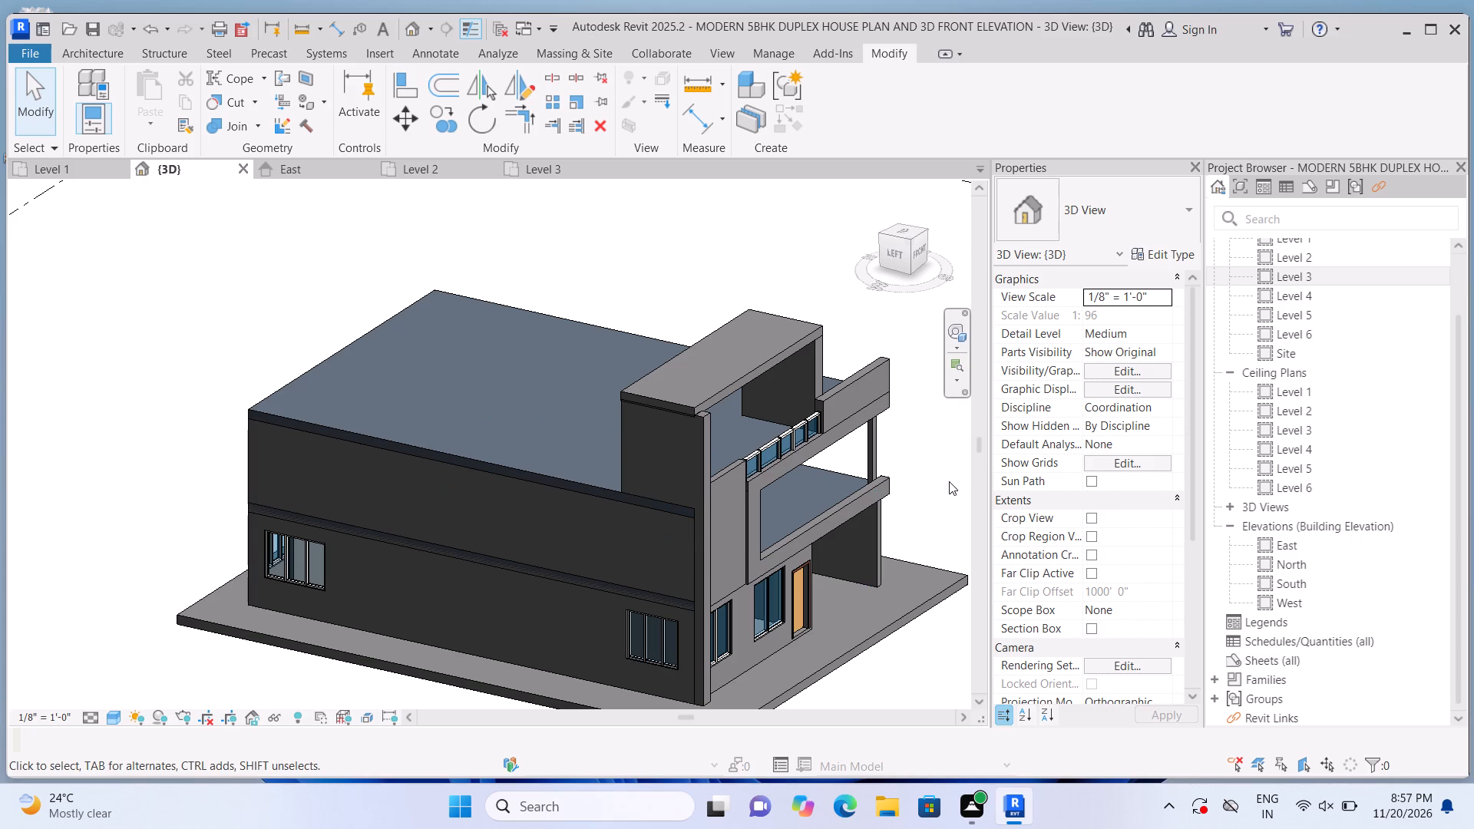
{"action": "scroll", "coordinate": [907, 520], "scroll_direction": "up", "scroll_amount": 1, "text": "shift"}
{"action": "scroll", "coordinate": [940, 507], "scroll_direction": "down", "scroll_amount": 2}
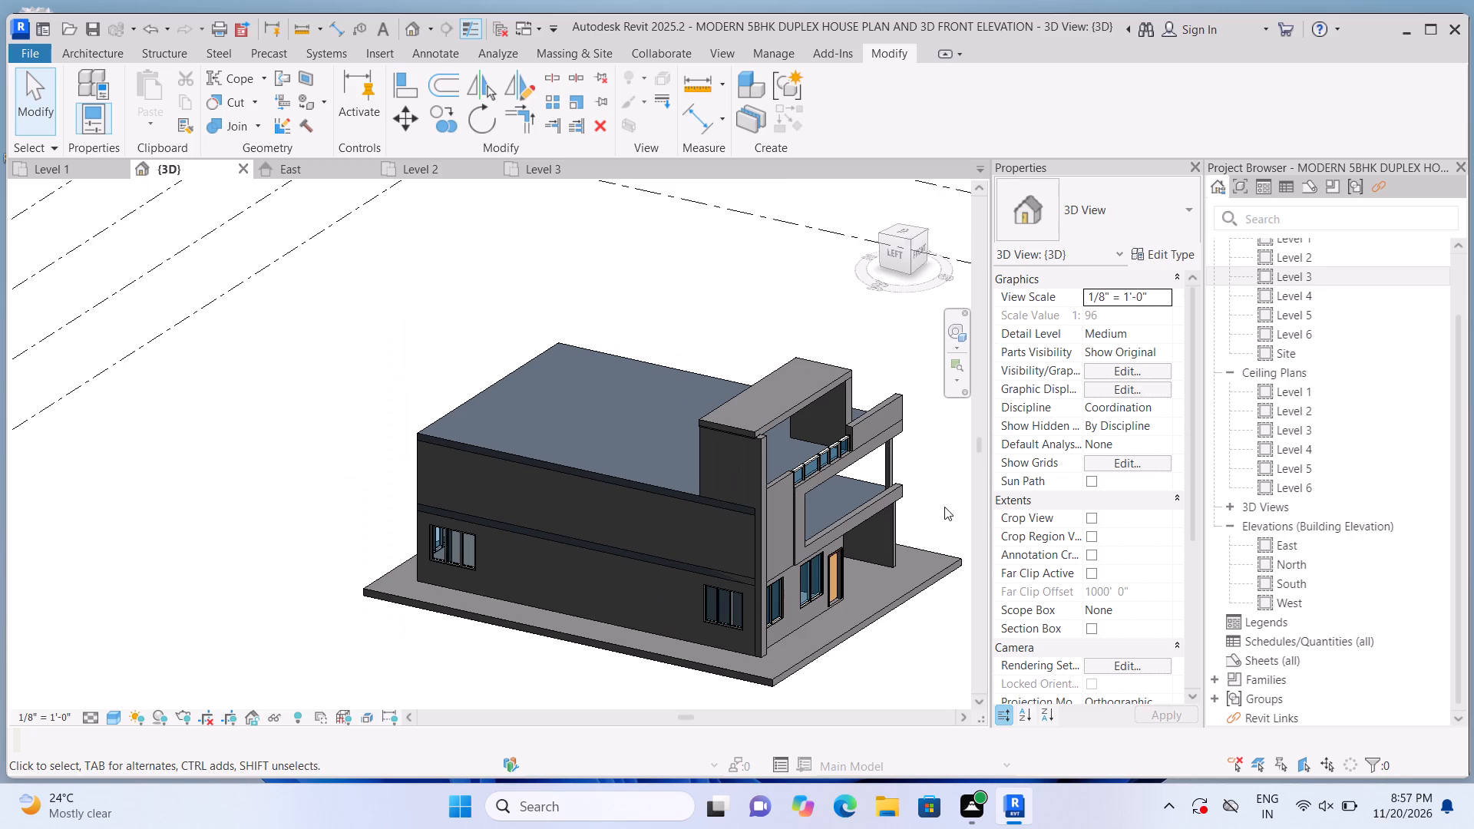
{"action": "middle_click_drag", "start_coordinate": [881, 627], "coordinate": [877, 629], "text": "shift"}
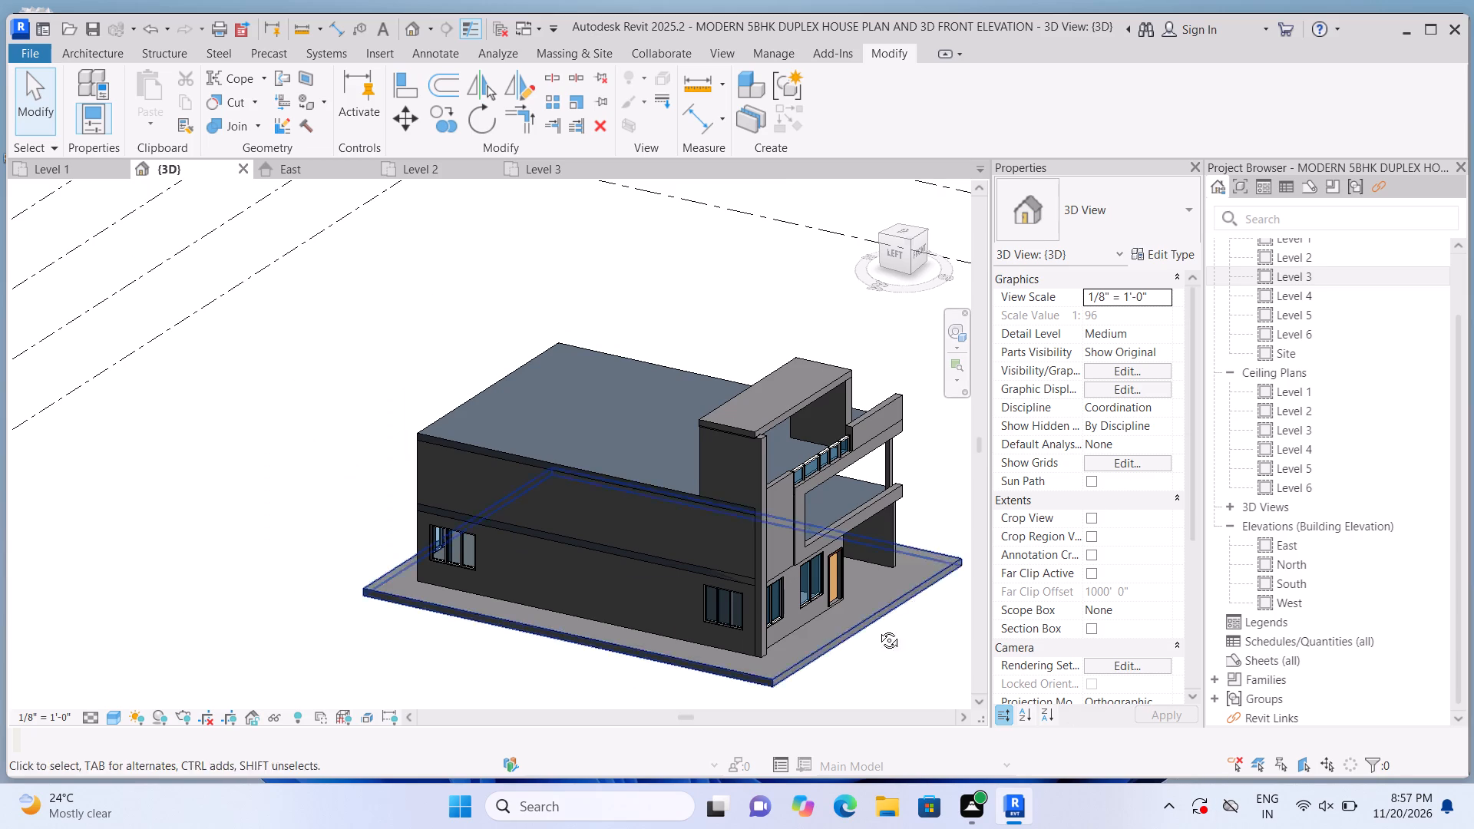
{"action": "middle_click_drag", "start_coordinate": [877, 629], "coordinate": [599, 682], "text": "shift"}
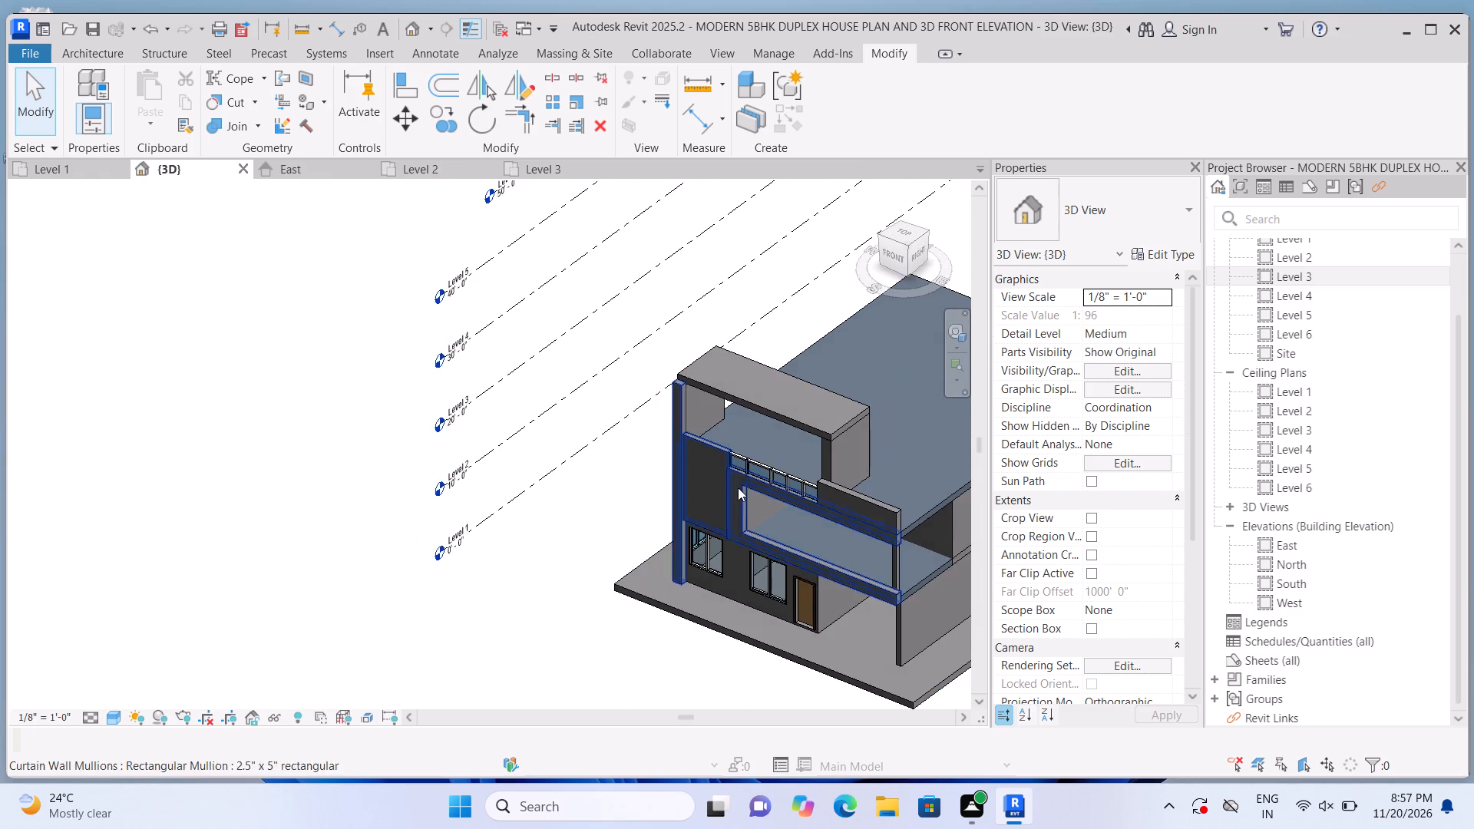
{"action": "scroll", "coordinate": [805, 418], "scroll_direction": "up", "scroll_amount": 2}
{"action": "scroll", "coordinate": [857, 343], "scroll_direction": "up", "scroll_amount": 1}
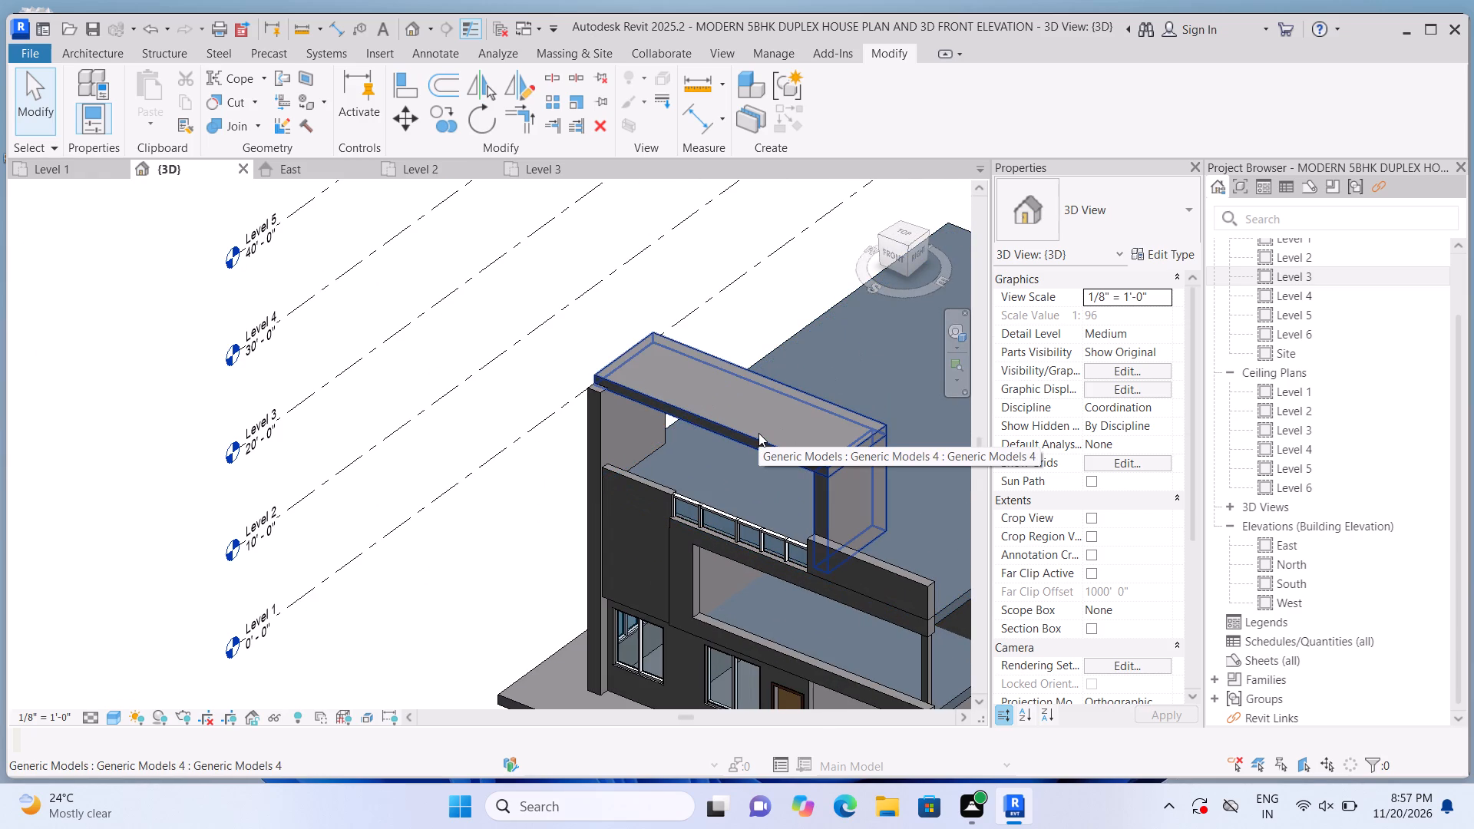
{"action": "scroll", "coordinate": [848, 530], "scroll_direction": "up", "scroll_amount": 5}
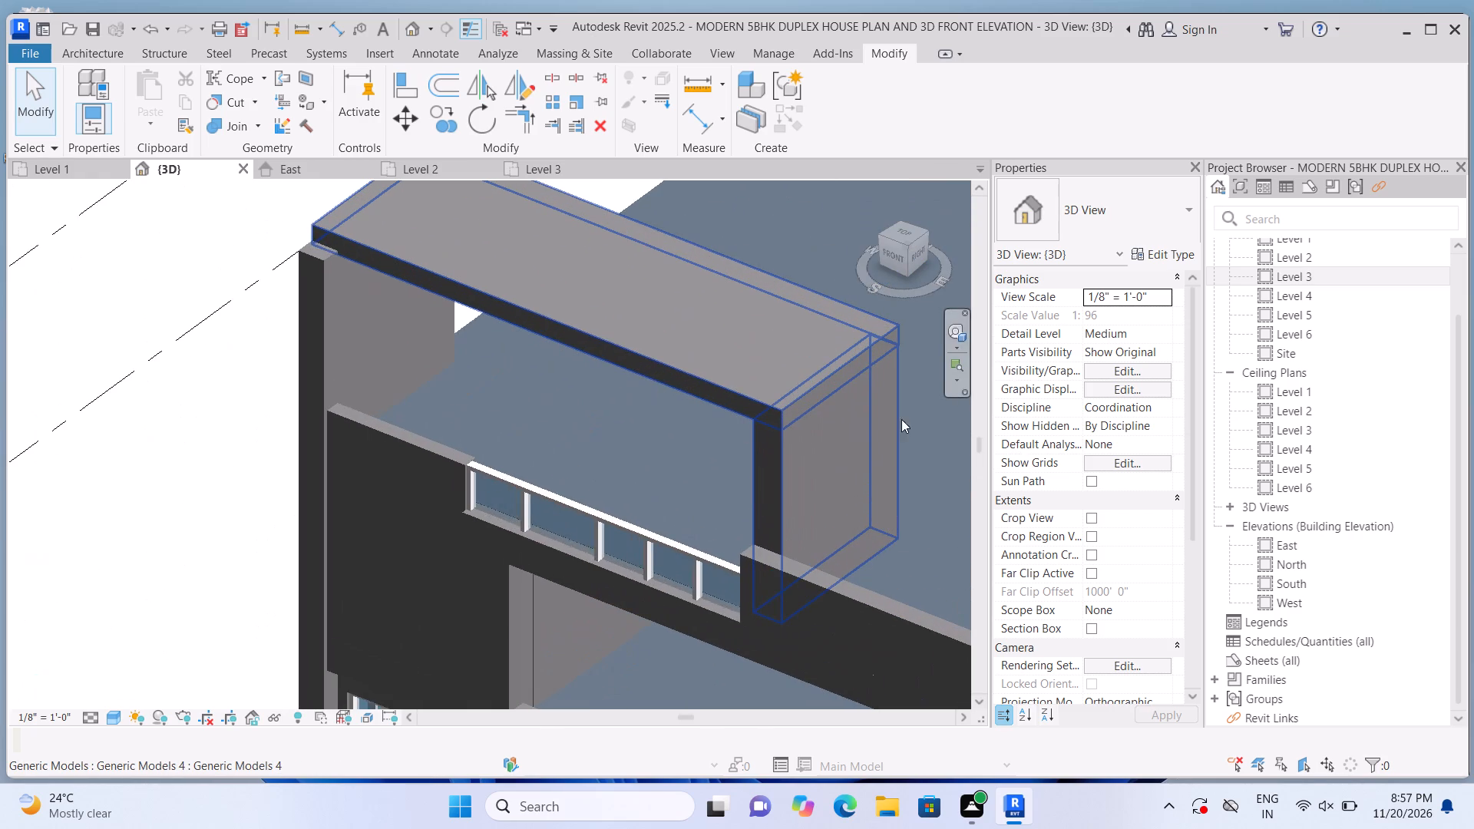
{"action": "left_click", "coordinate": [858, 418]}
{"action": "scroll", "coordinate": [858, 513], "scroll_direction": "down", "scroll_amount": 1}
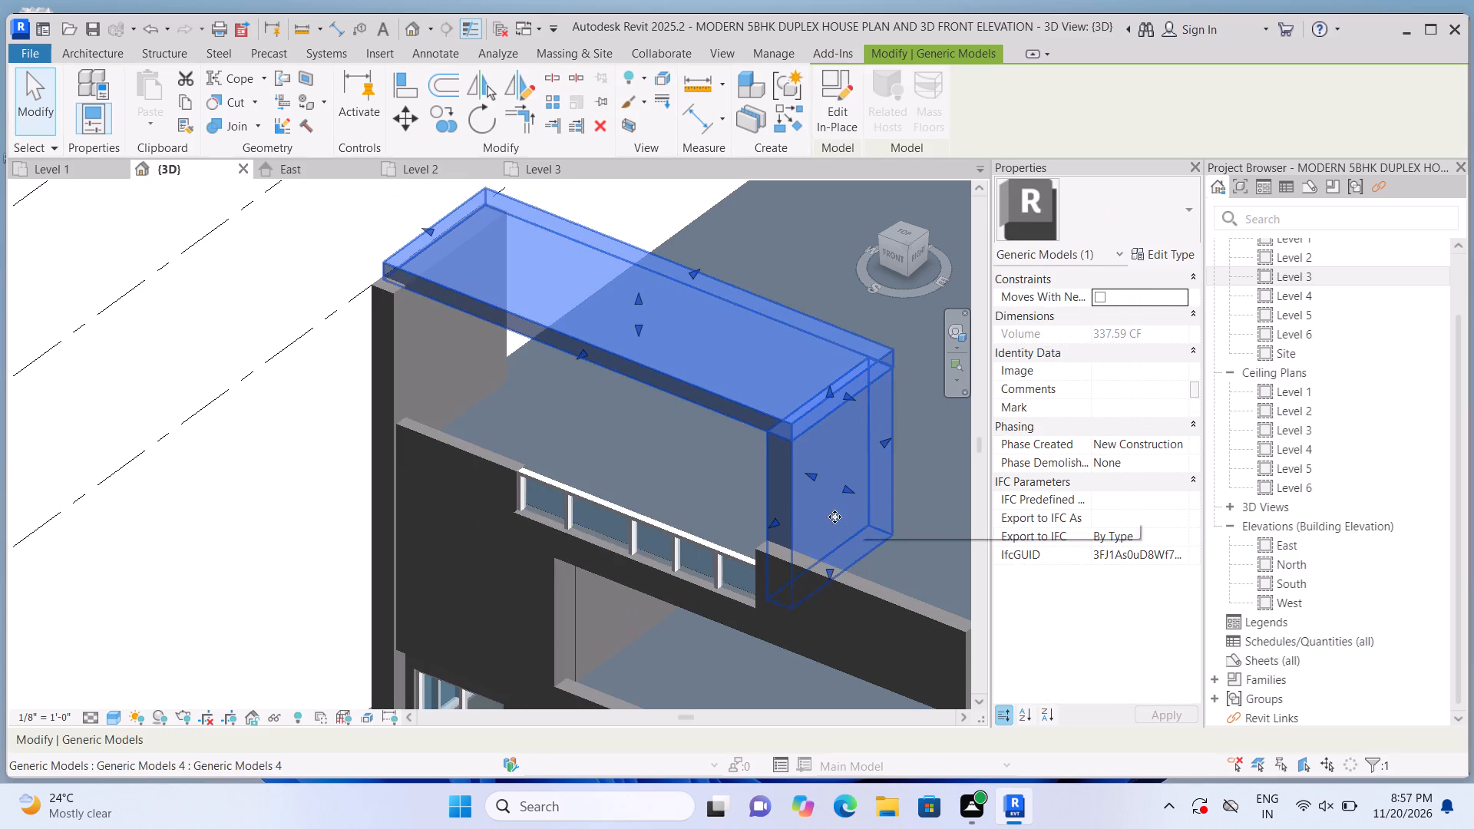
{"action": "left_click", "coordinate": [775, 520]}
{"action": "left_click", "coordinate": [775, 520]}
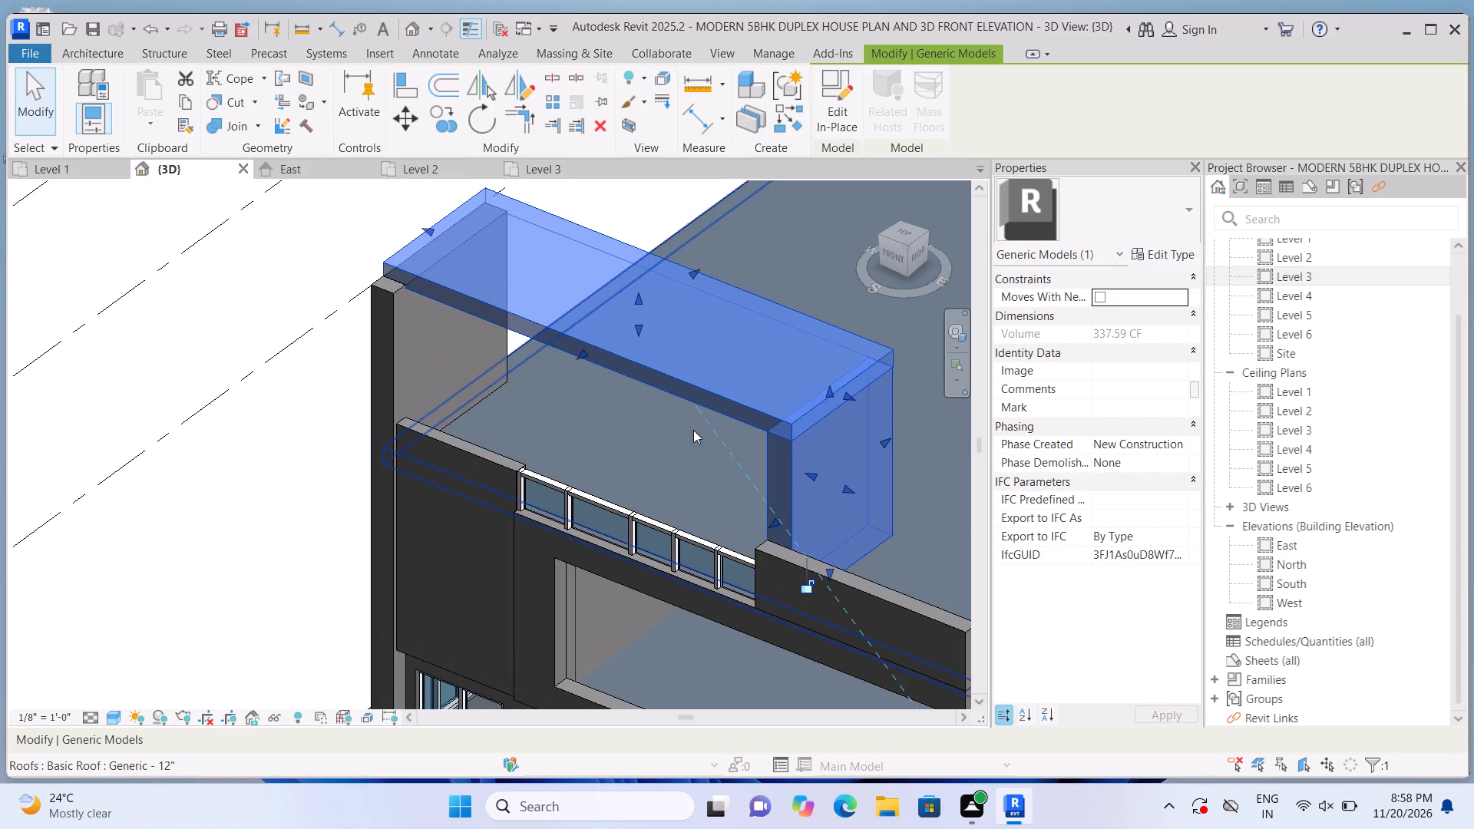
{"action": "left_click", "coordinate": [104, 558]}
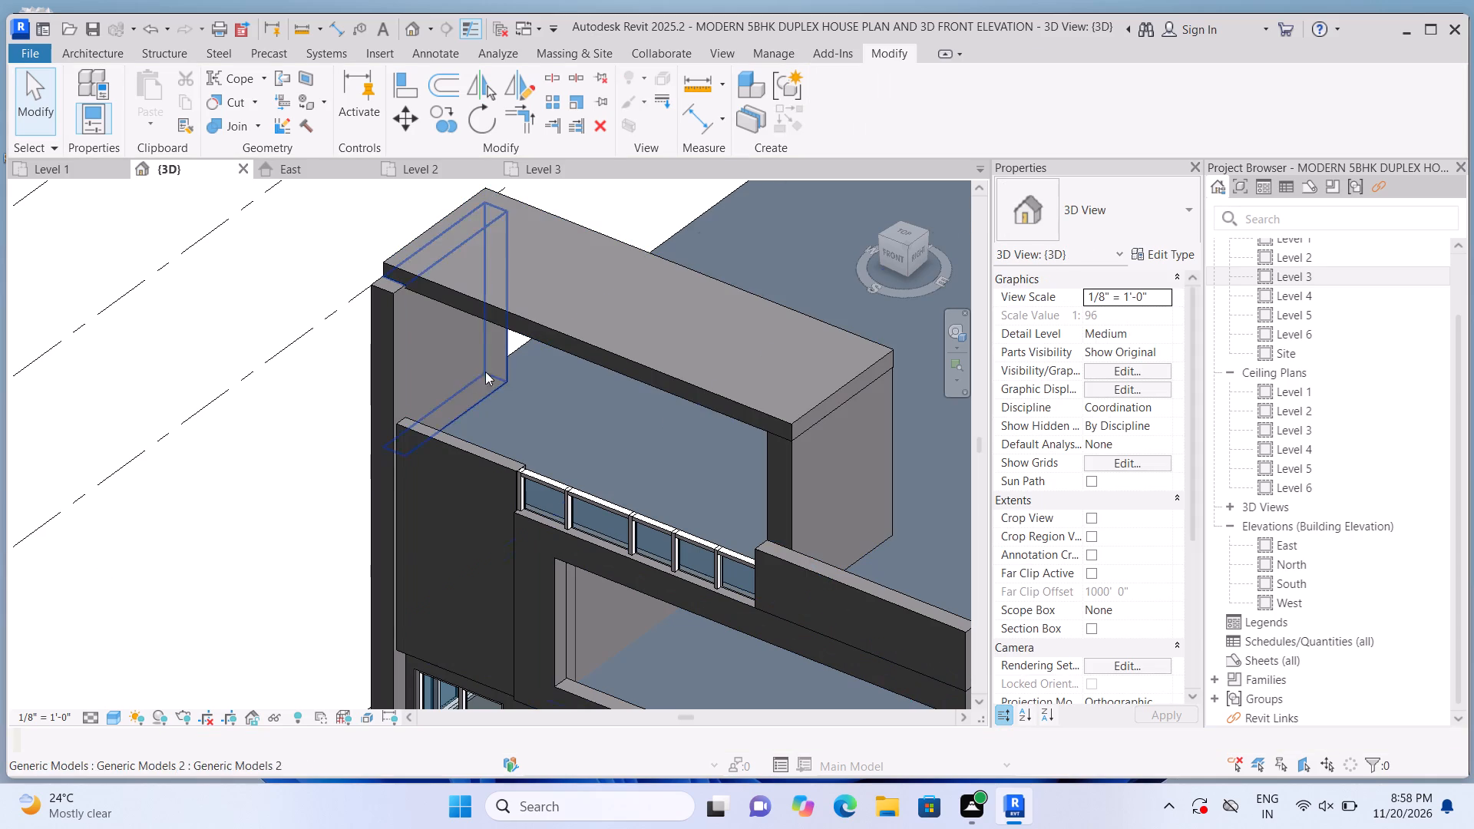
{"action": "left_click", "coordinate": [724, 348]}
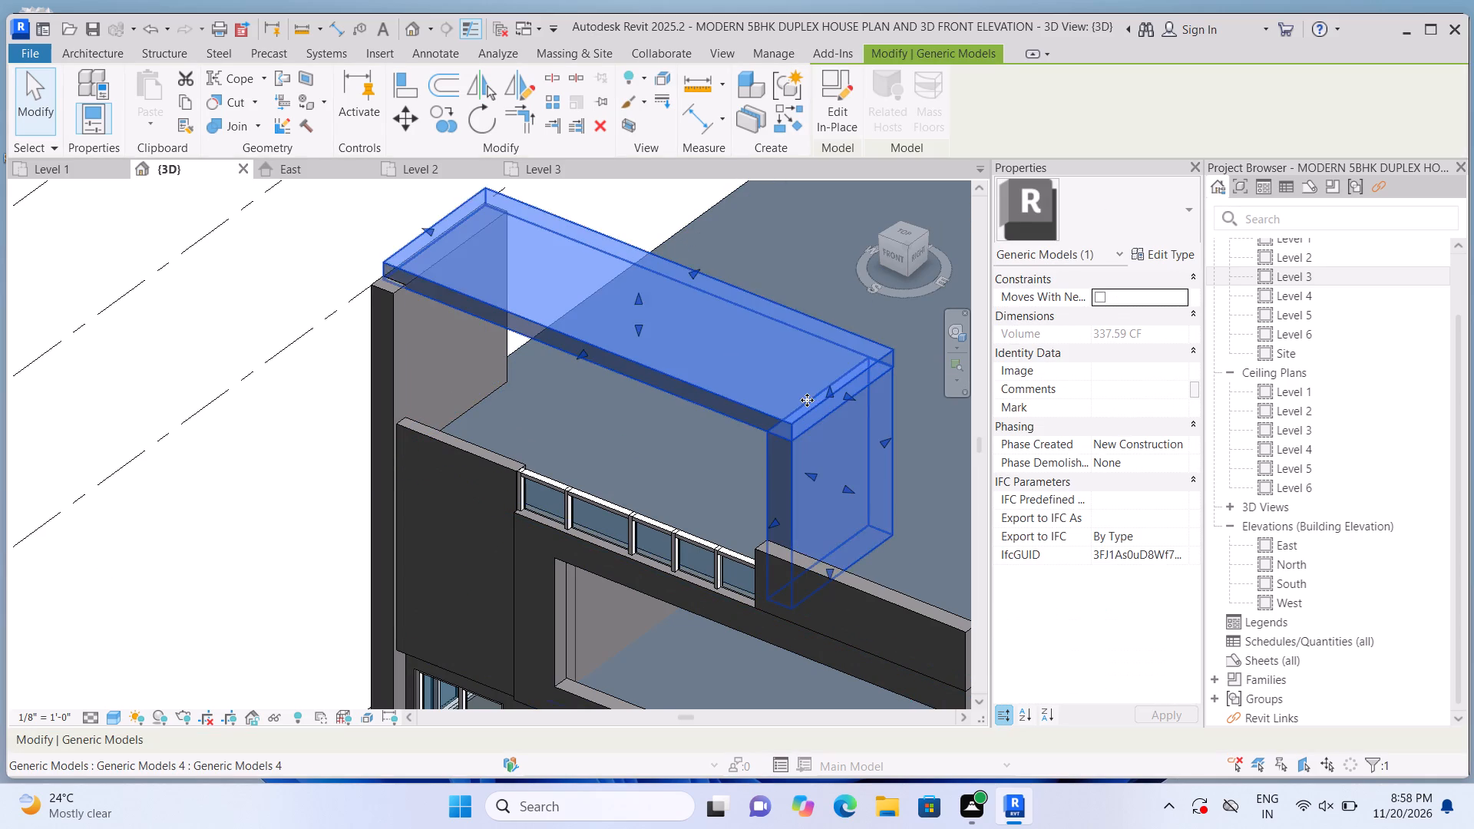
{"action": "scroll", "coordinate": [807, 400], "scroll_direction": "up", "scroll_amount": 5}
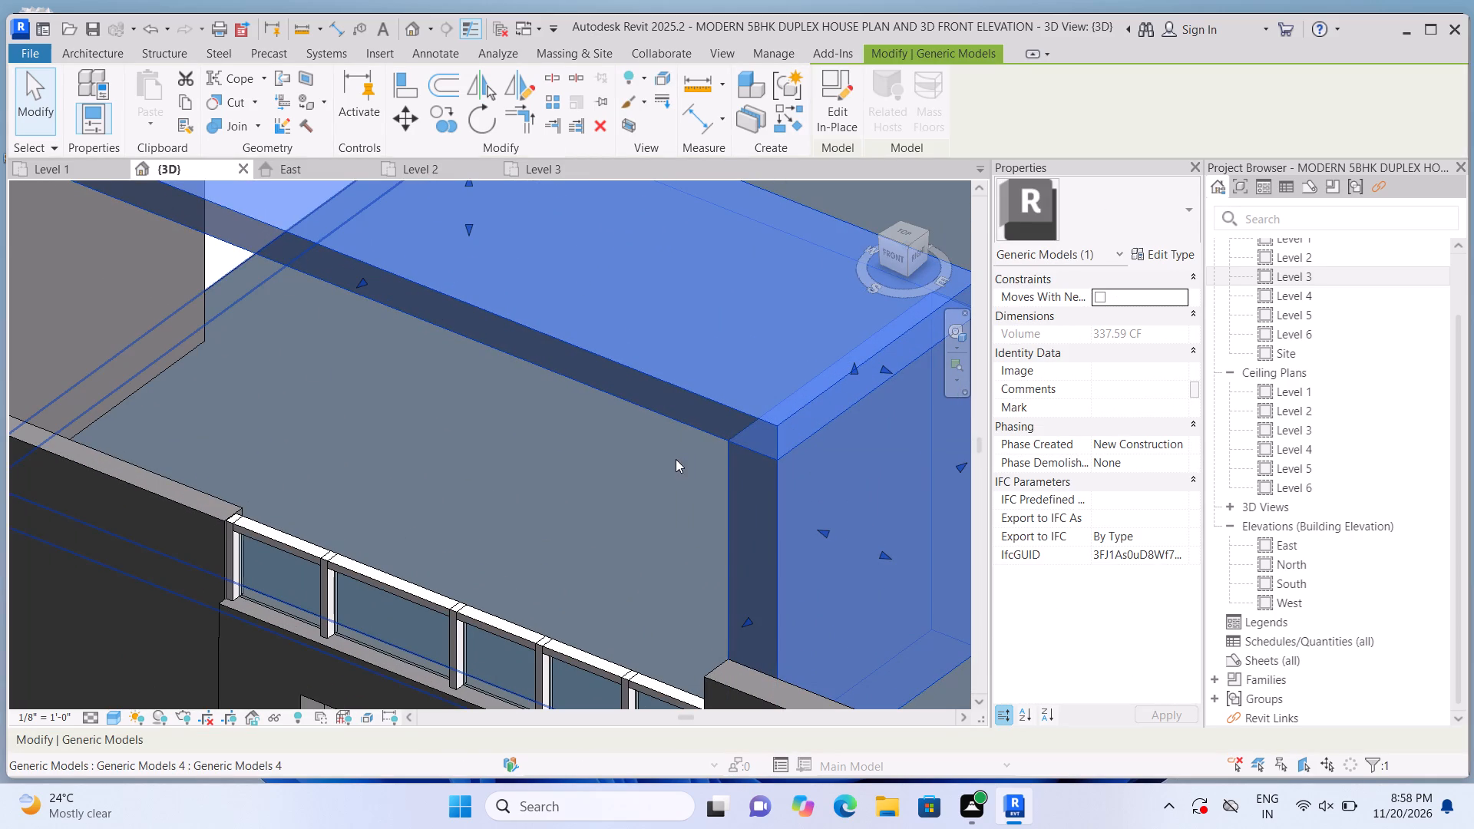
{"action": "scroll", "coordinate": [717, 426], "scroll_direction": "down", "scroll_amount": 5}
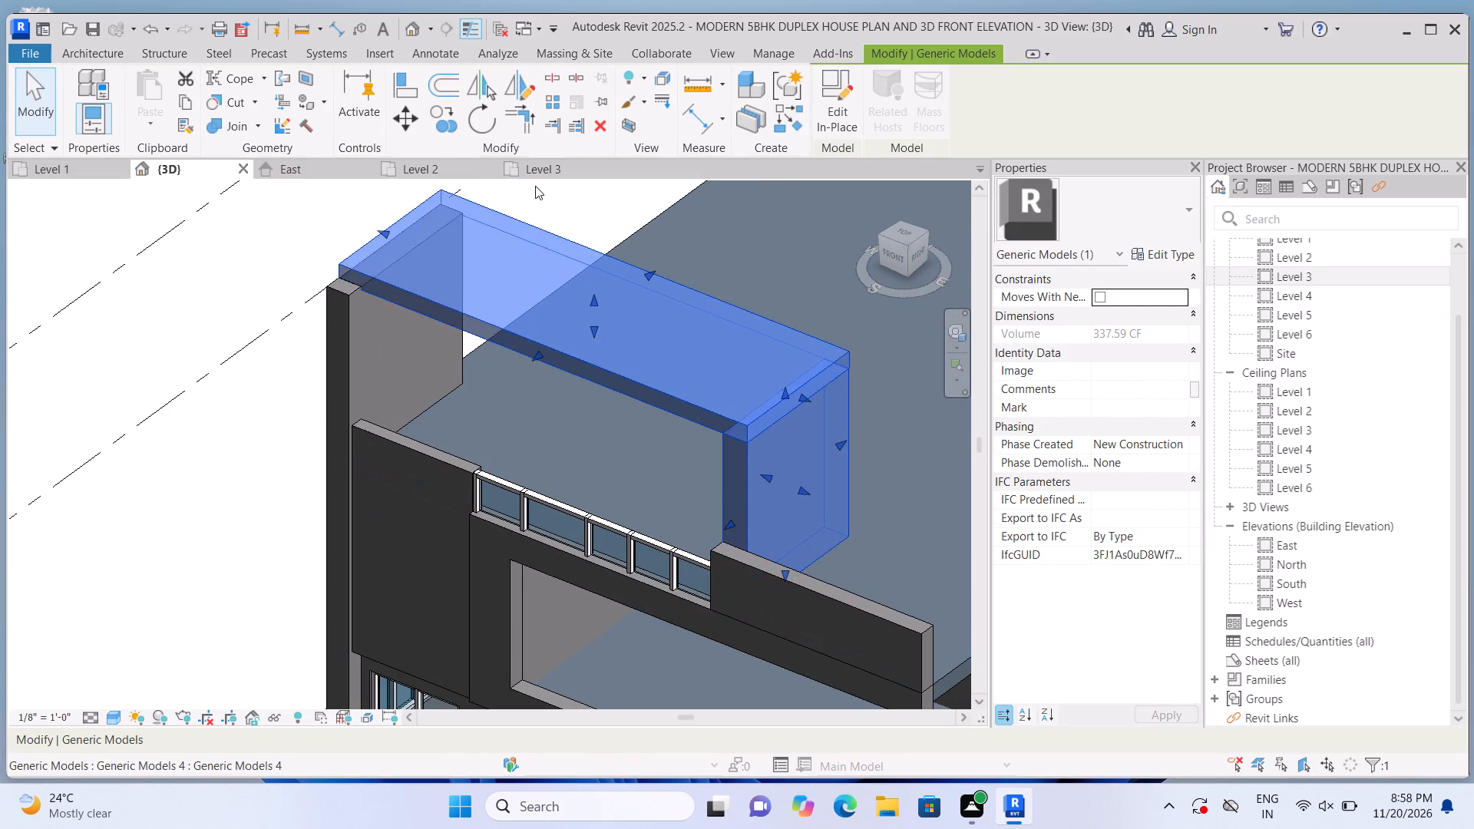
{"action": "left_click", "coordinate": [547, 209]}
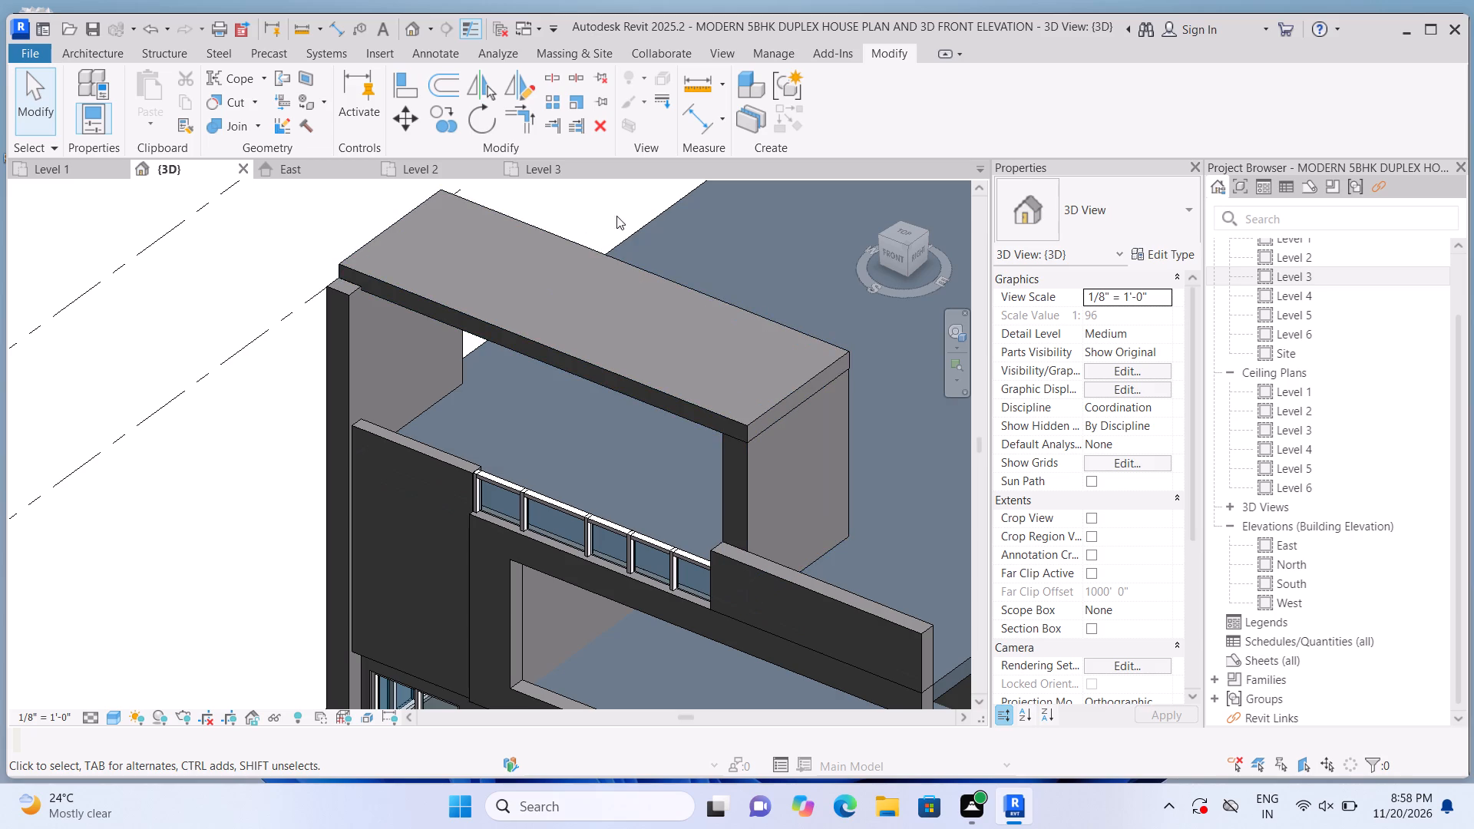
Stretch the front edge of the top slab's attached upright panel forward to about the front face of the parapet wall.
{"action": "left_click", "coordinate": [747, 510]}
{"action": "scroll", "coordinate": [745, 537], "scroll_direction": "up", "scroll_amount": 1}
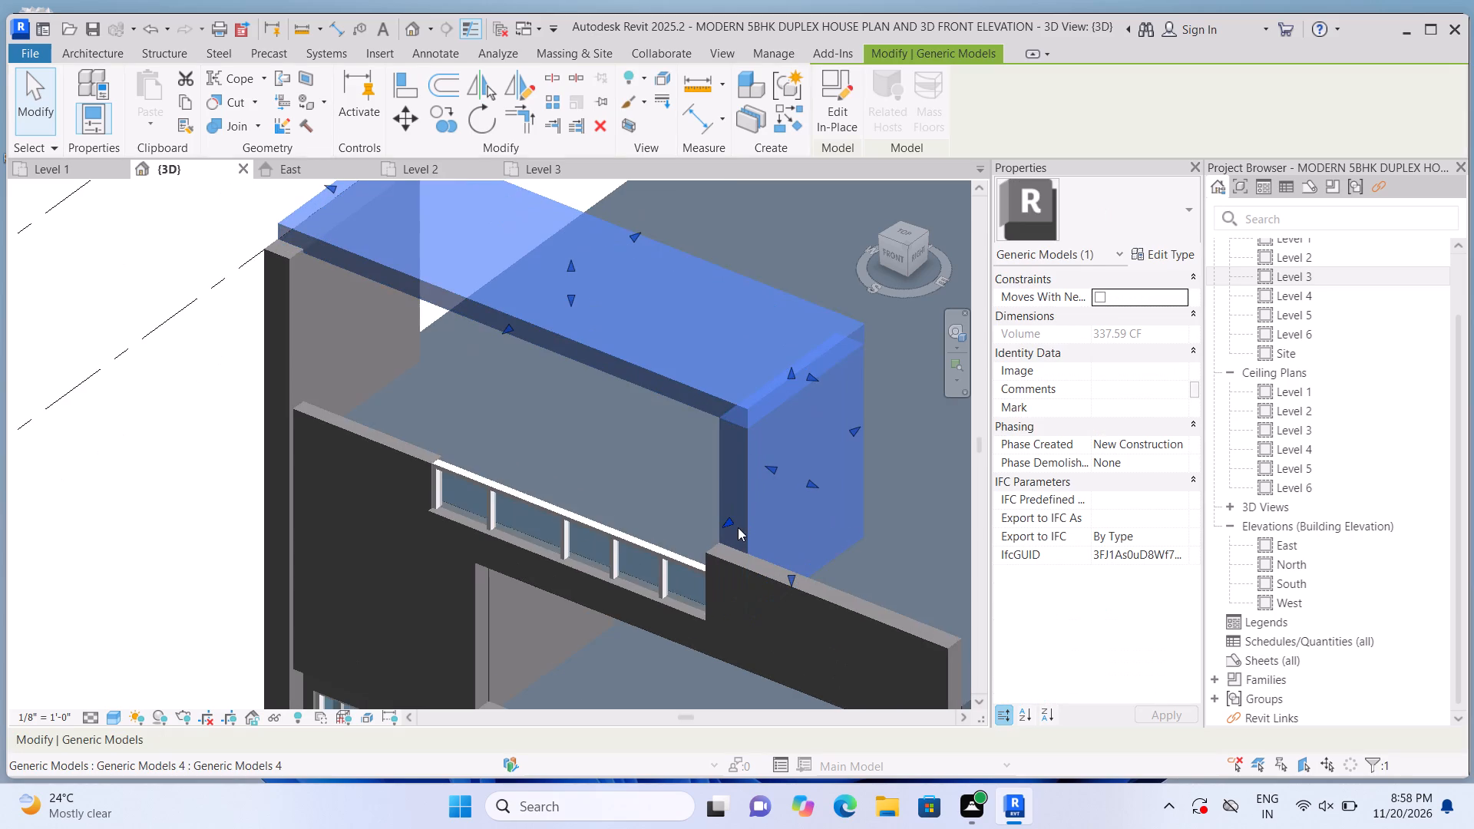
{"action": "left_click_drag", "start_coordinate": [727, 516], "coordinate": [722, 523]}
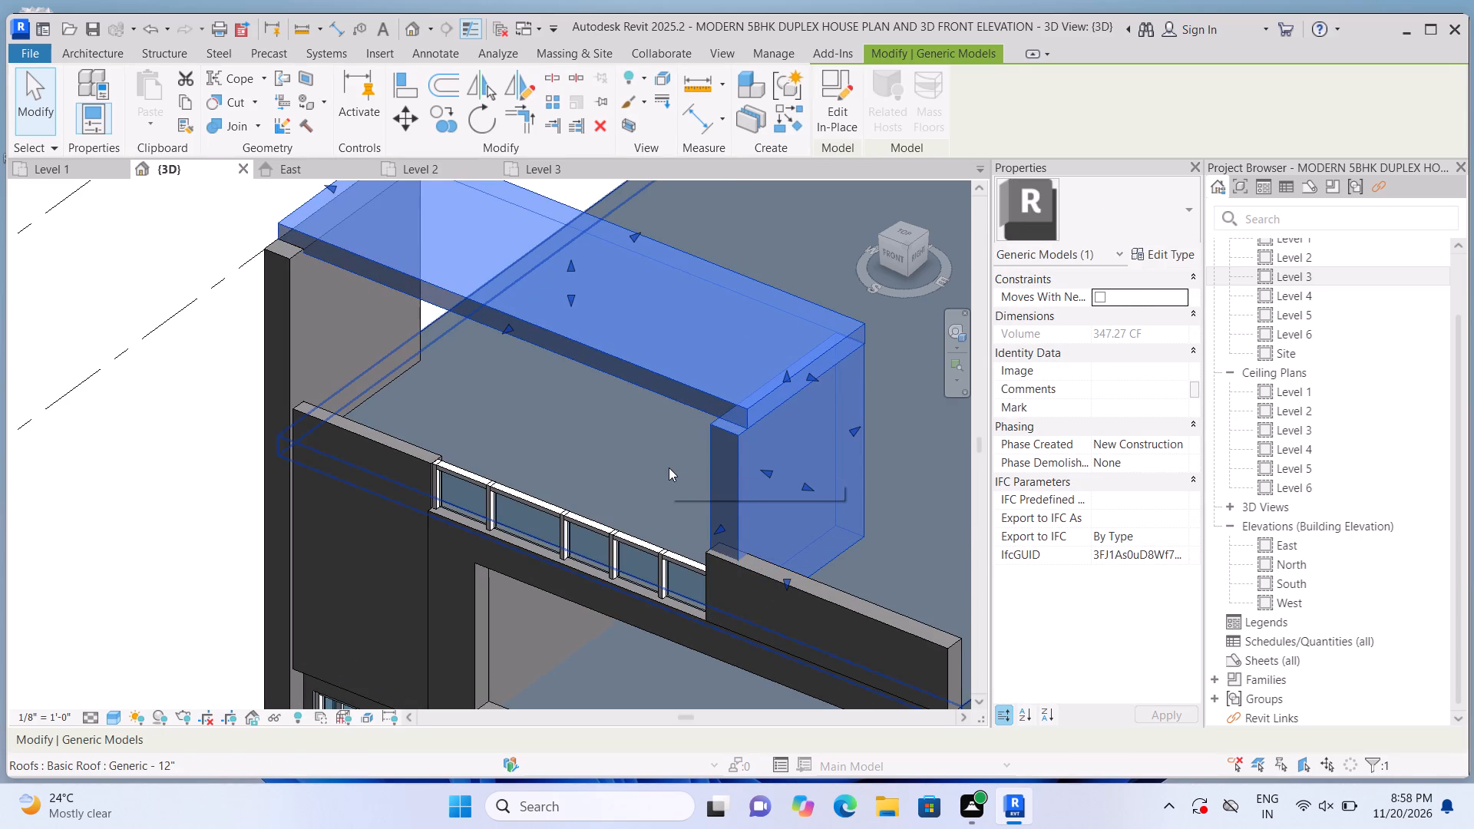
{"action": "key", "text": "Escape"}
{"action": "scroll", "coordinate": [681, 450], "scroll_direction": "down", "scroll_amount": 1}
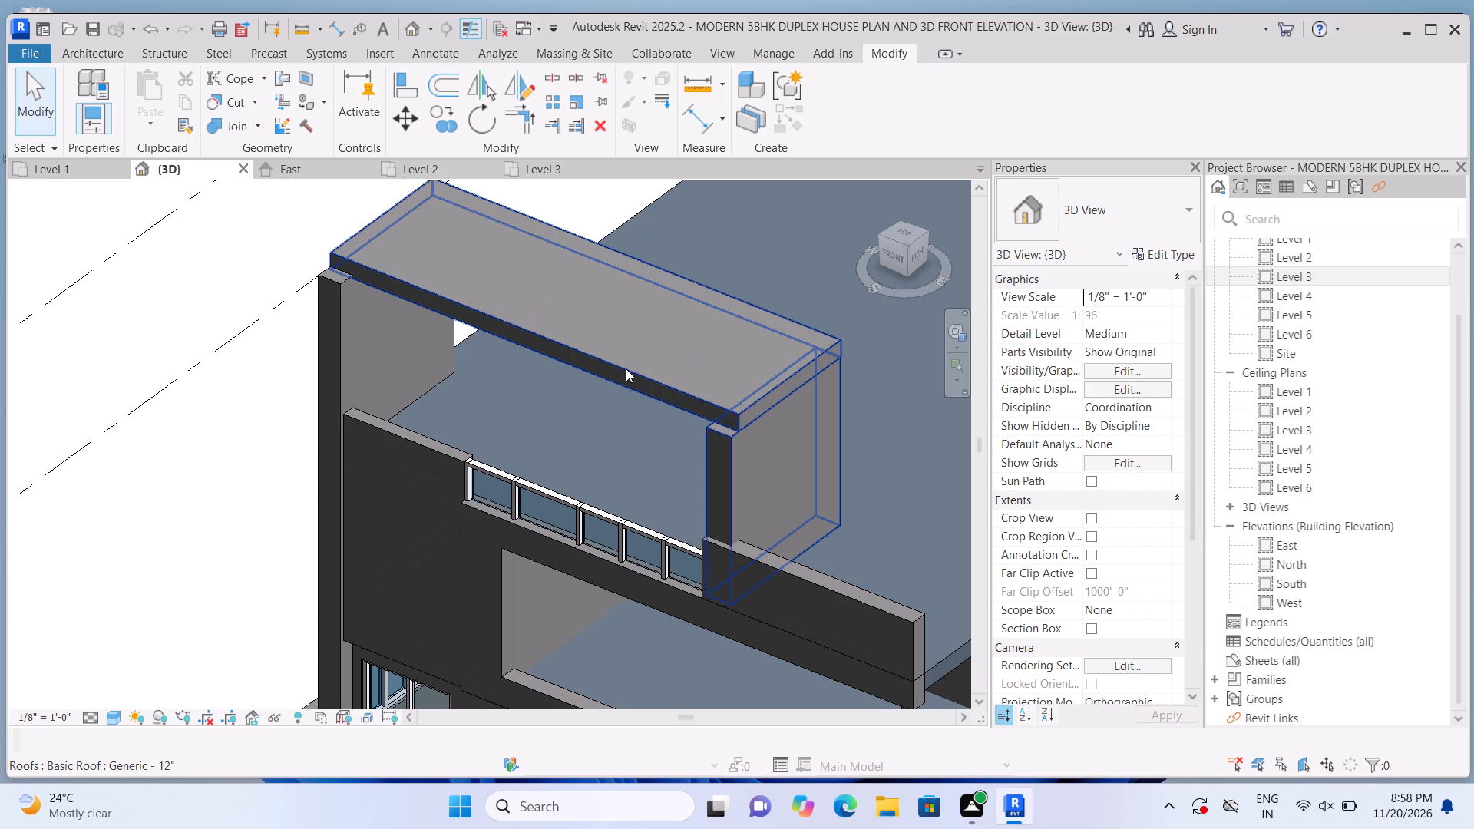
{"action": "left_click", "coordinate": [716, 528]}
{"action": "scroll", "coordinate": [722, 542], "scroll_direction": "up", "scroll_amount": 1}
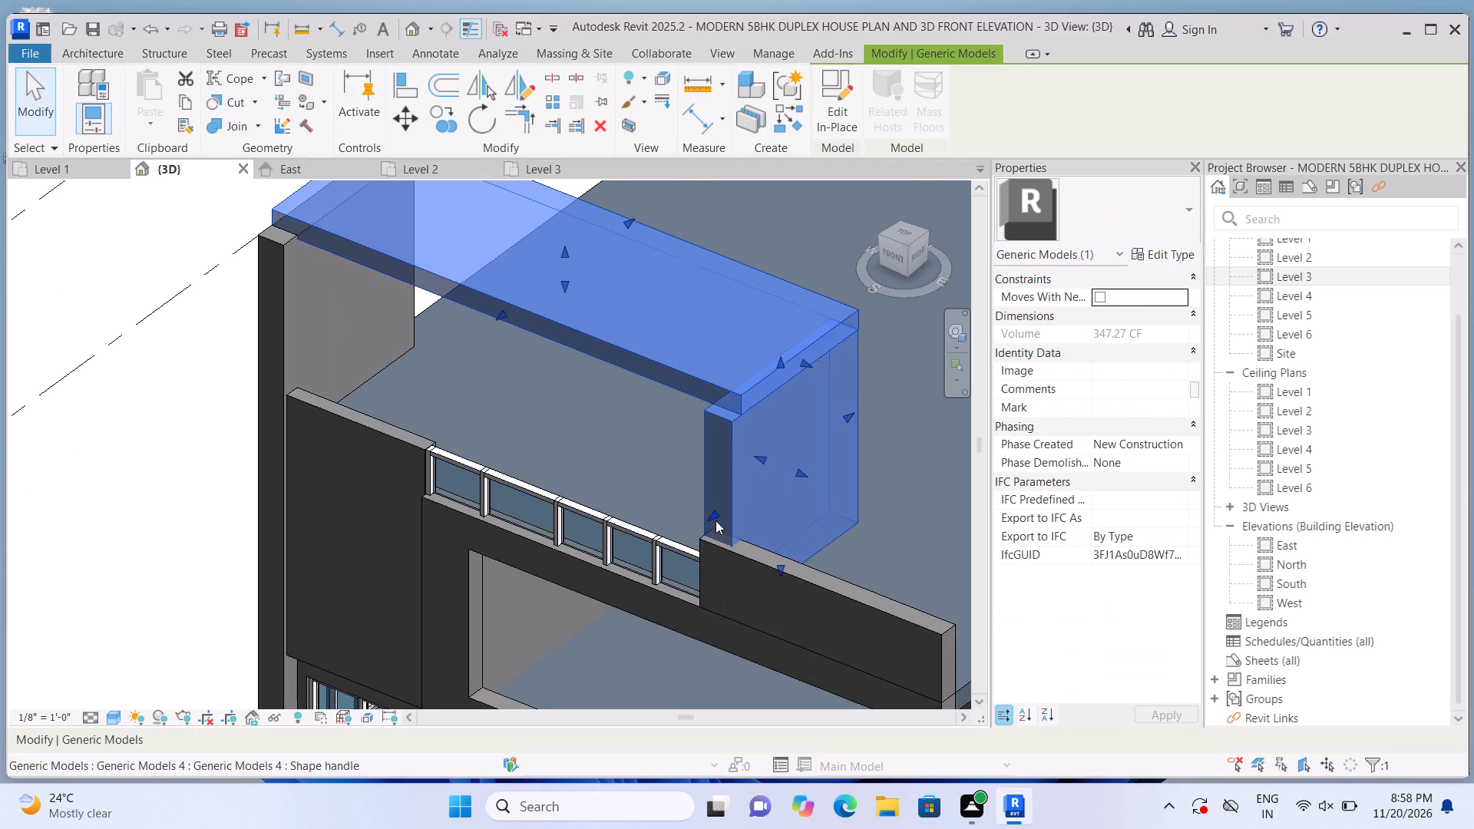
{"action": "left_click", "coordinate": [713, 512]}
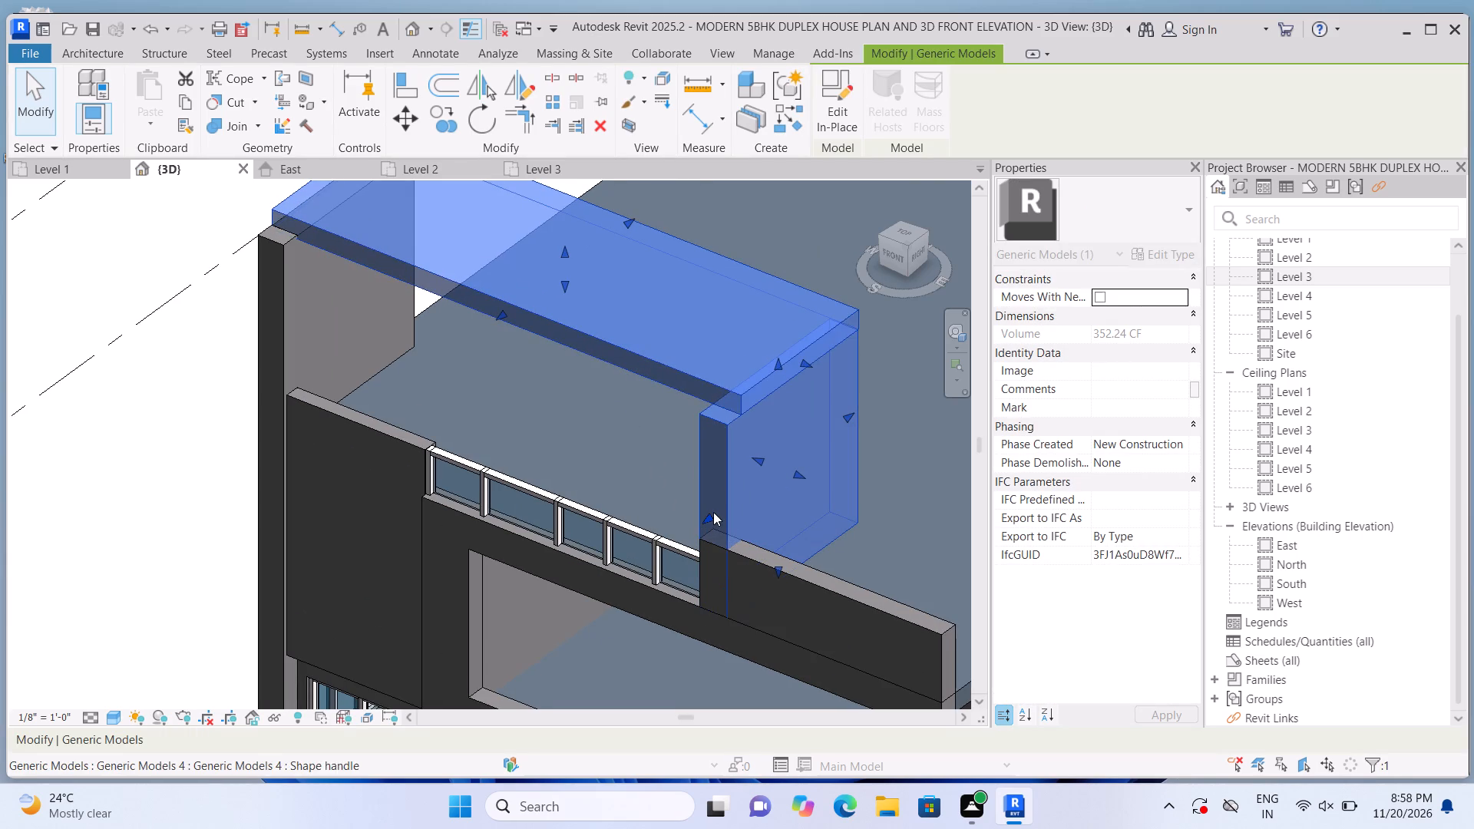
{"action": "key", "text": "Escape"}
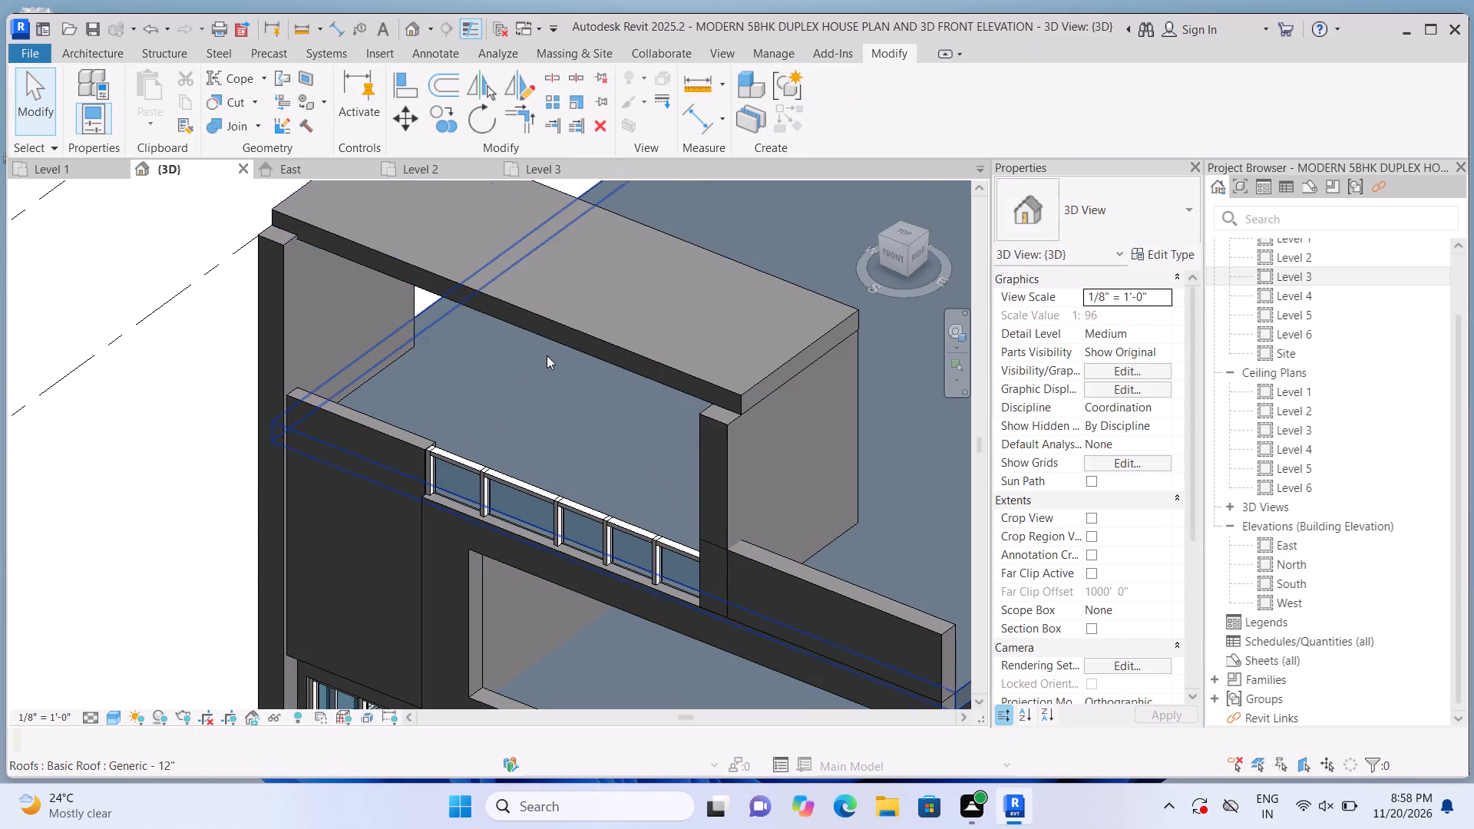
Stretch the top slab's front edge forward to about the front faces of the two upright panels.
{"action": "left_click", "coordinate": [567, 315]}
{"action": "scroll", "coordinate": [533, 352], "scroll_direction": "up", "scroll_amount": 1}
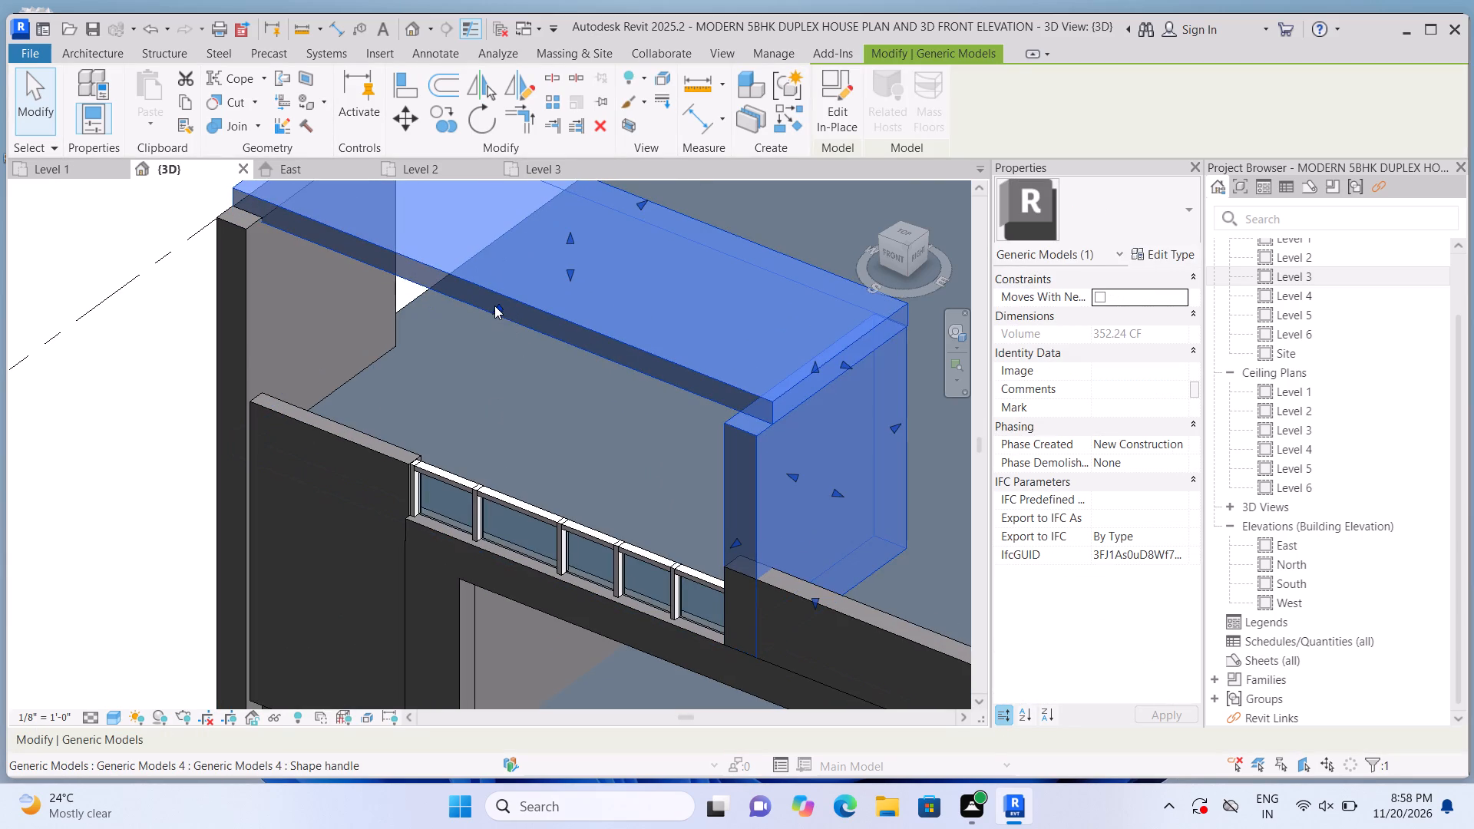
{"action": "left_click_drag", "start_coordinate": [497, 309], "coordinate": [494, 317]}
{"action": "scroll", "coordinate": [486, 336], "scroll_direction": "down", "scroll_amount": 2}
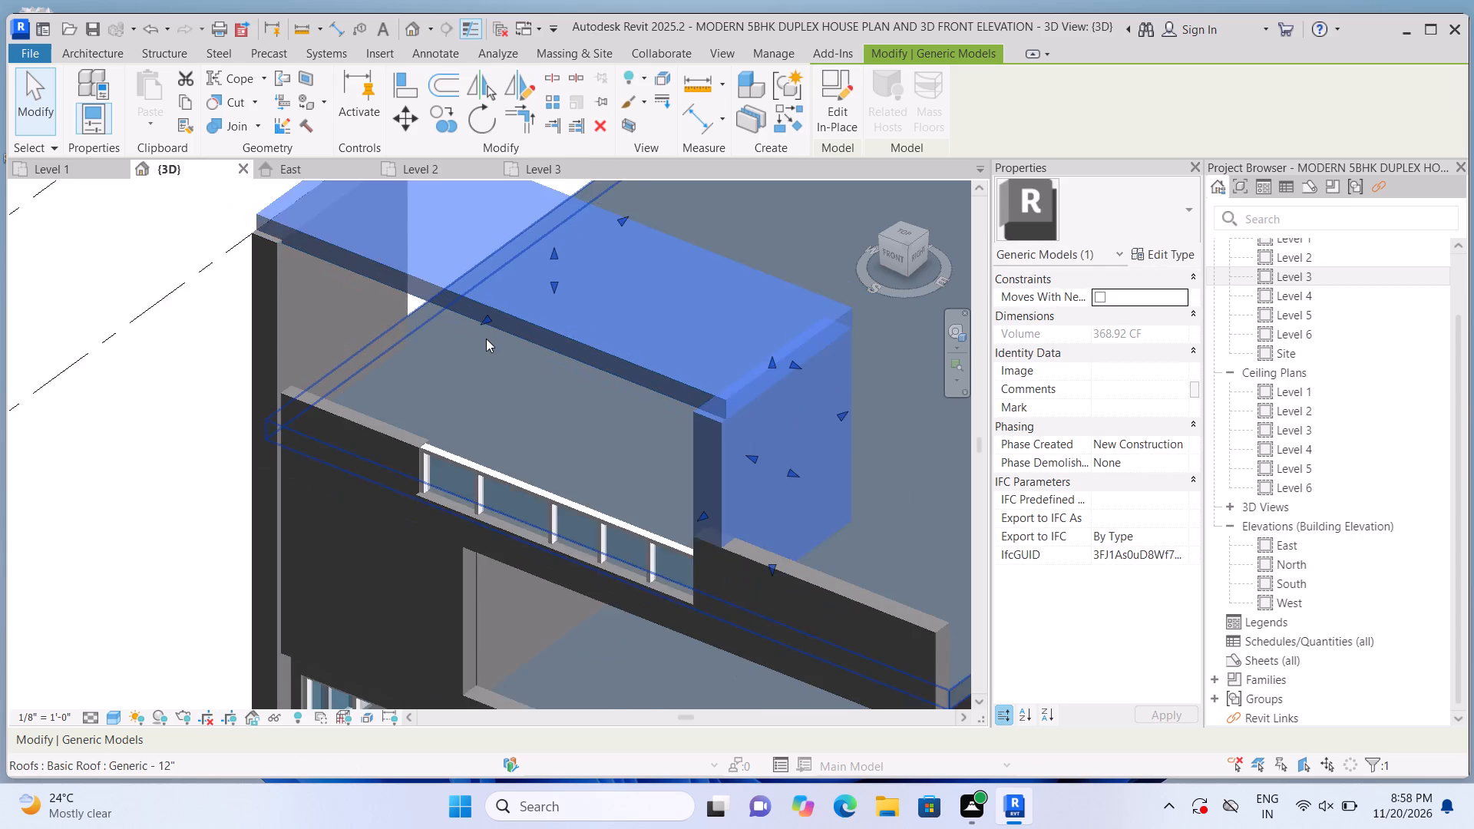
{"action": "scroll", "coordinate": [374, 312], "scroll_direction": "up", "scroll_amount": 4}
{"action": "scroll", "coordinate": [559, 329], "scroll_direction": "down", "scroll_amount": 2}
{"action": "left_click_drag", "start_coordinate": [566, 324], "coordinate": [561, 319]}
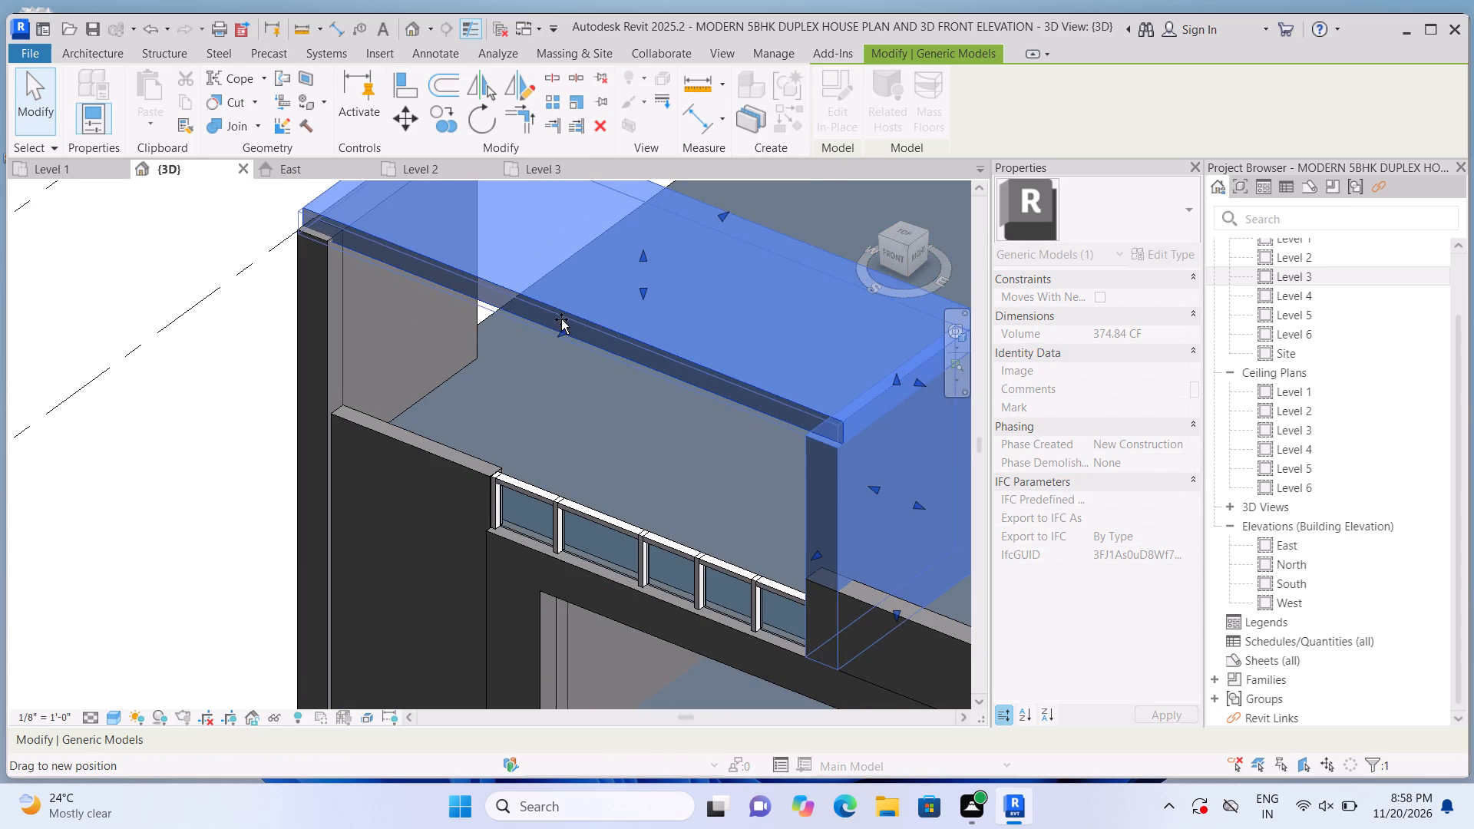
{"action": "left_click_drag", "start_coordinate": [561, 319], "coordinate": [561, 312]}
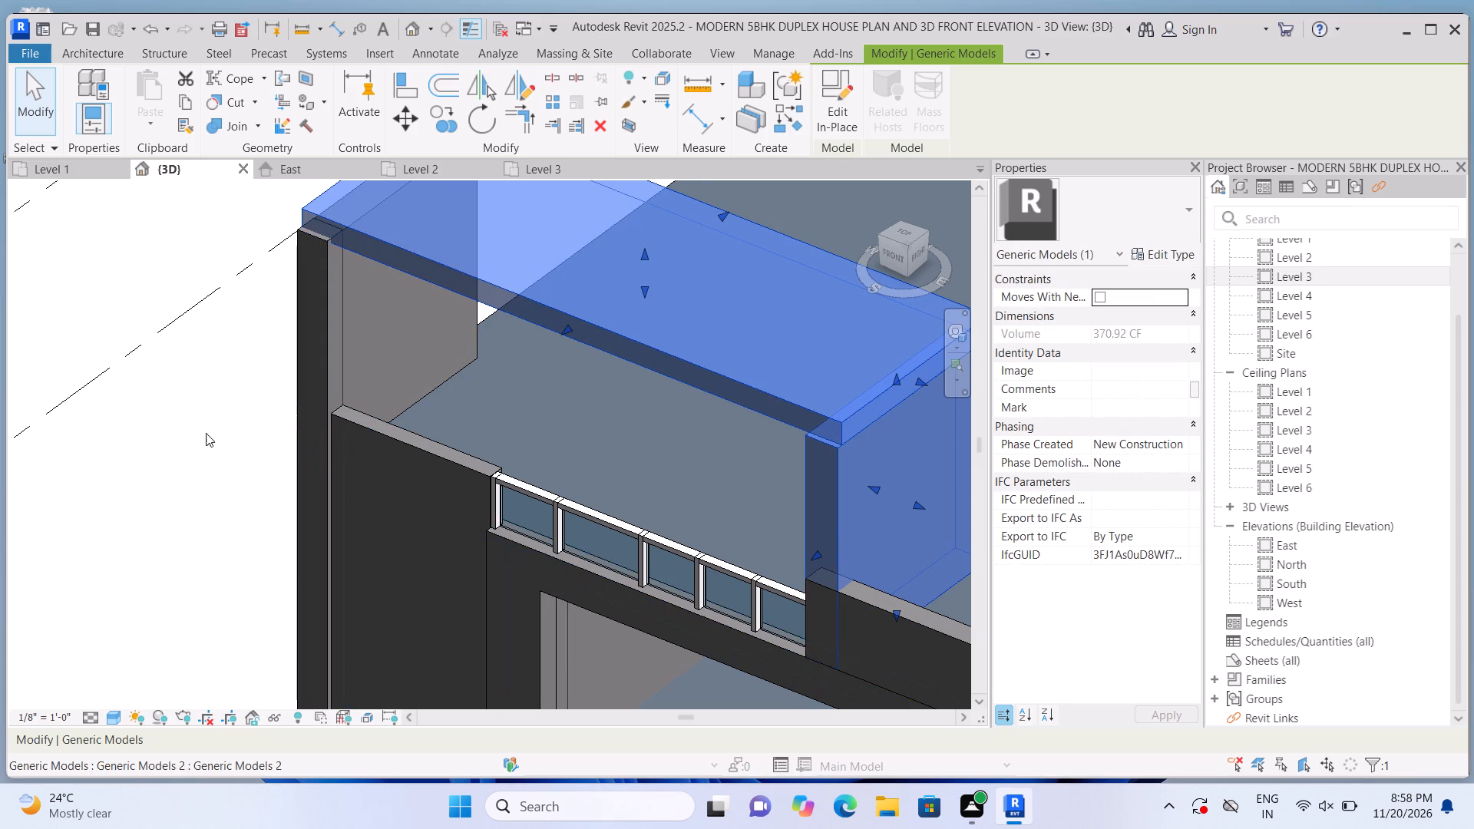
{"action": "left_click", "coordinate": [231, 388]}
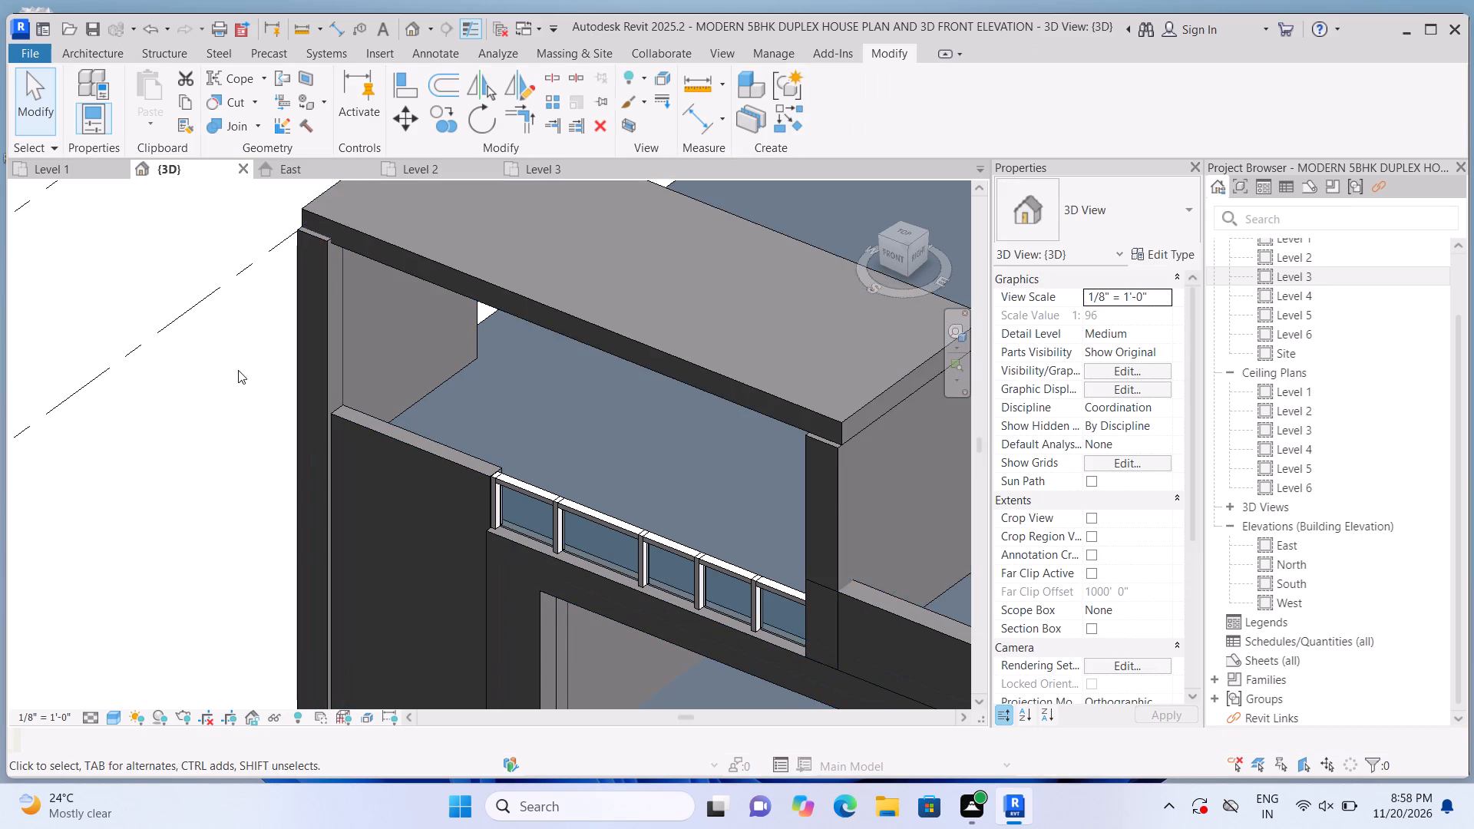
Fine-tune the top slab's front edge to line up closely with the older upright panel's front corner.
{"action": "middle_click_drag", "start_coordinate": [247, 361], "coordinate": [240, 524]}
{"action": "scroll", "coordinate": [439, 517], "scroll_direction": "up", "scroll_amount": 1}
{"action": "middle_click_drag", "start_coordinate": [518, 470], "coordinate": [521, 449]}
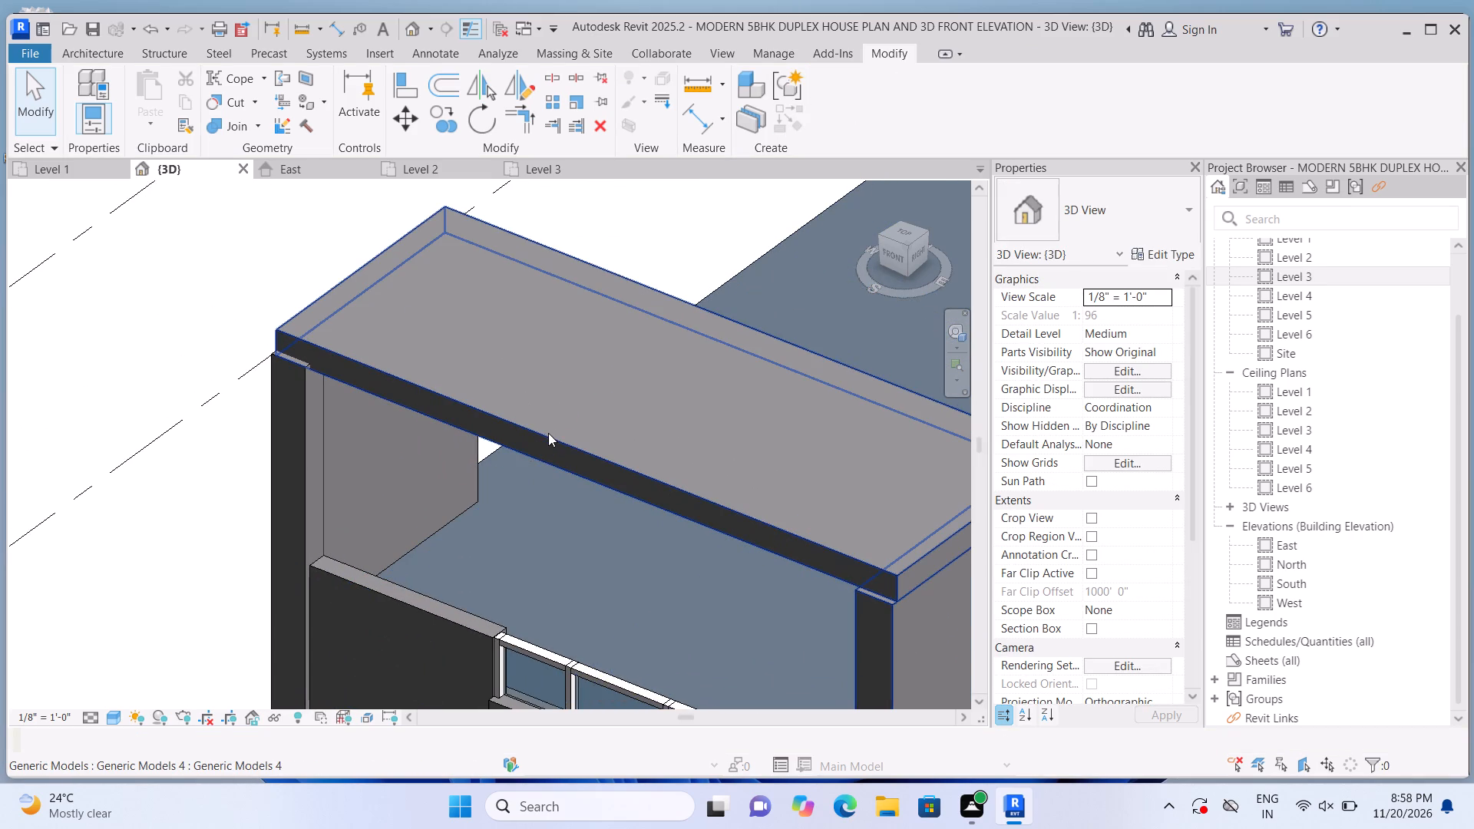
{"action": "left_click", "coordinate": [550, 433]}
{"action": "scroll", "coordinate": [544, 492], "scroll_direction": "up", "scroll_amount": 1}
{"action": "left_click_drag", "start_coordinate": [586, 460], "coordinate": [583, 448]}
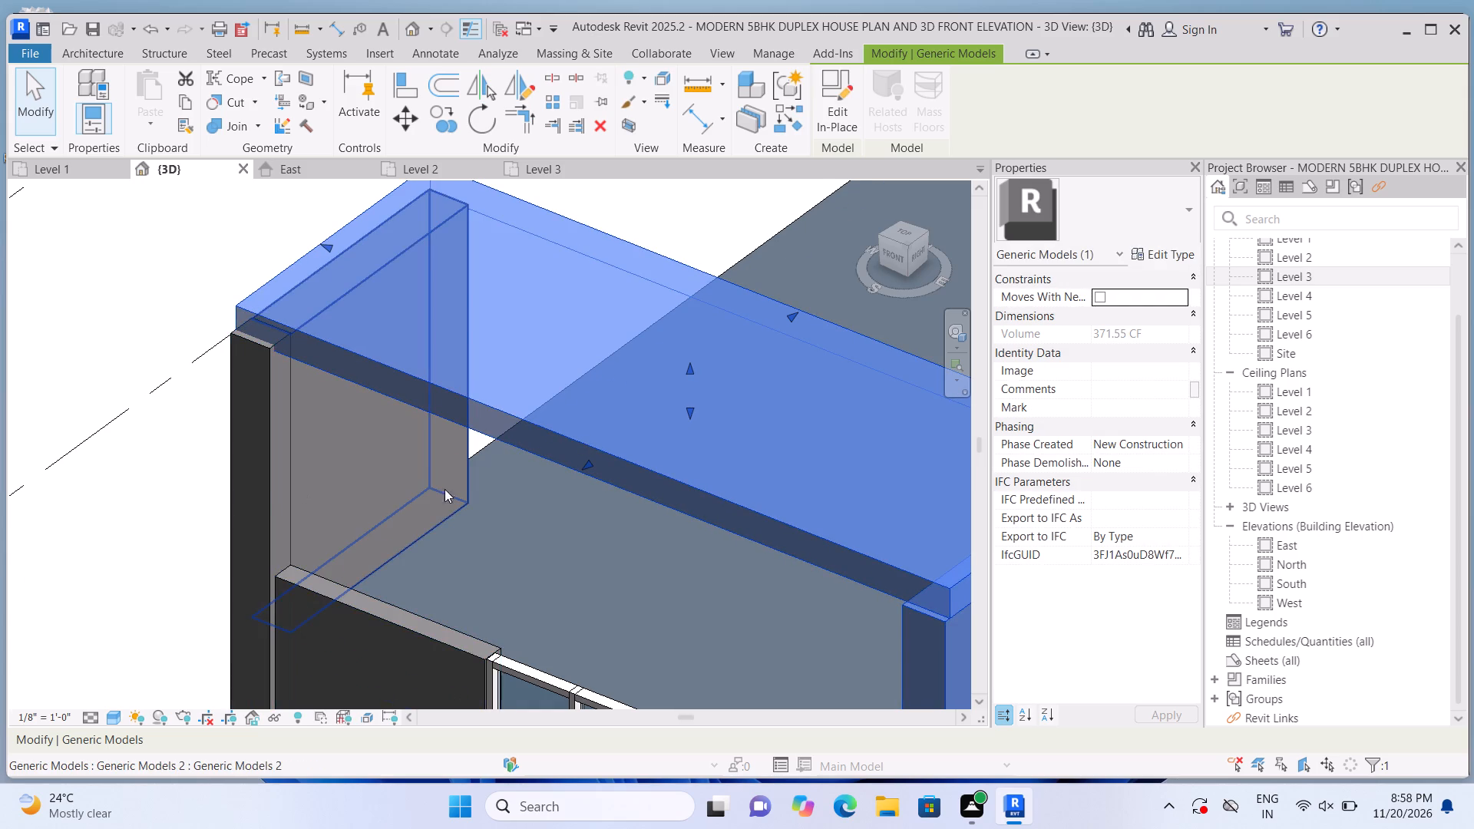
{"action": "scroll", "coordinate": [469, 490], "scroll_direction": "up", "scroll_amount": 1}
{"action": "left_click", "coordinate": [606, 455]}
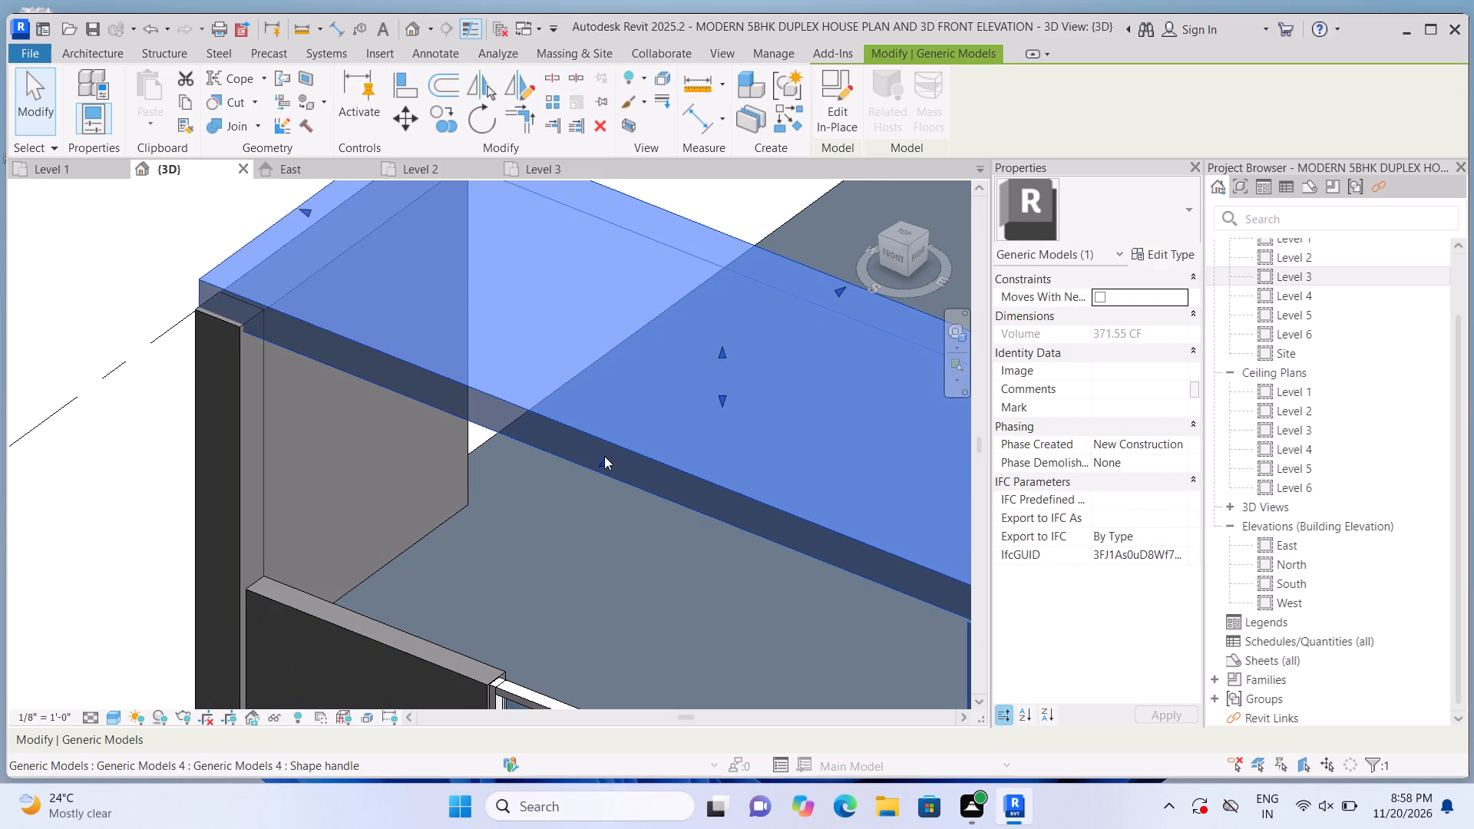
{"action": "left_click", "coordinate": [599, 464]}
{"action": "left_click_drag", "start_coordinate": [597, 470], "coordinate": [604, 456]}
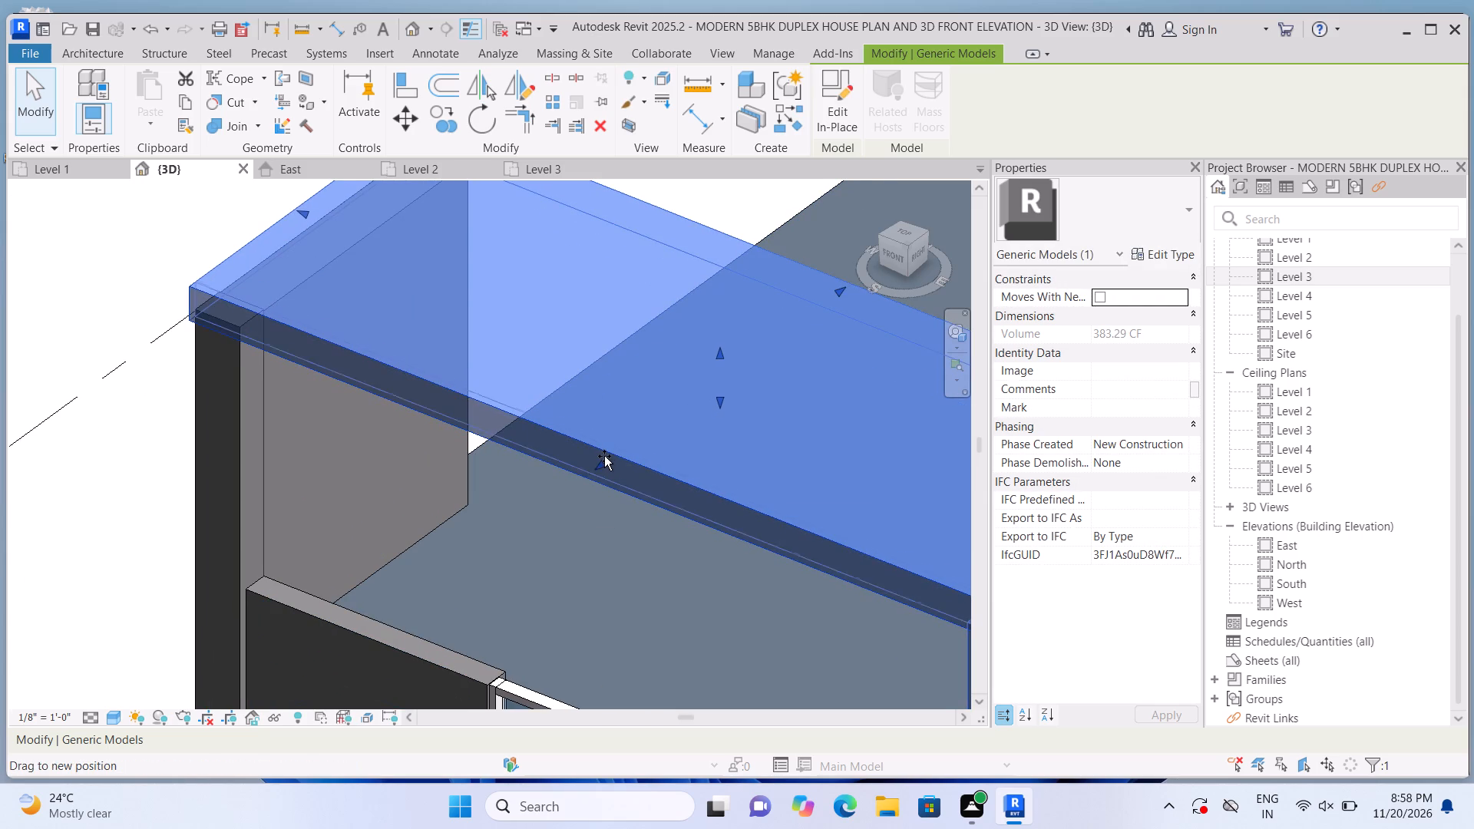
{"action": "left_click_drag", "start_coordinate": [604, 456], "coordinate": [606, 450]}
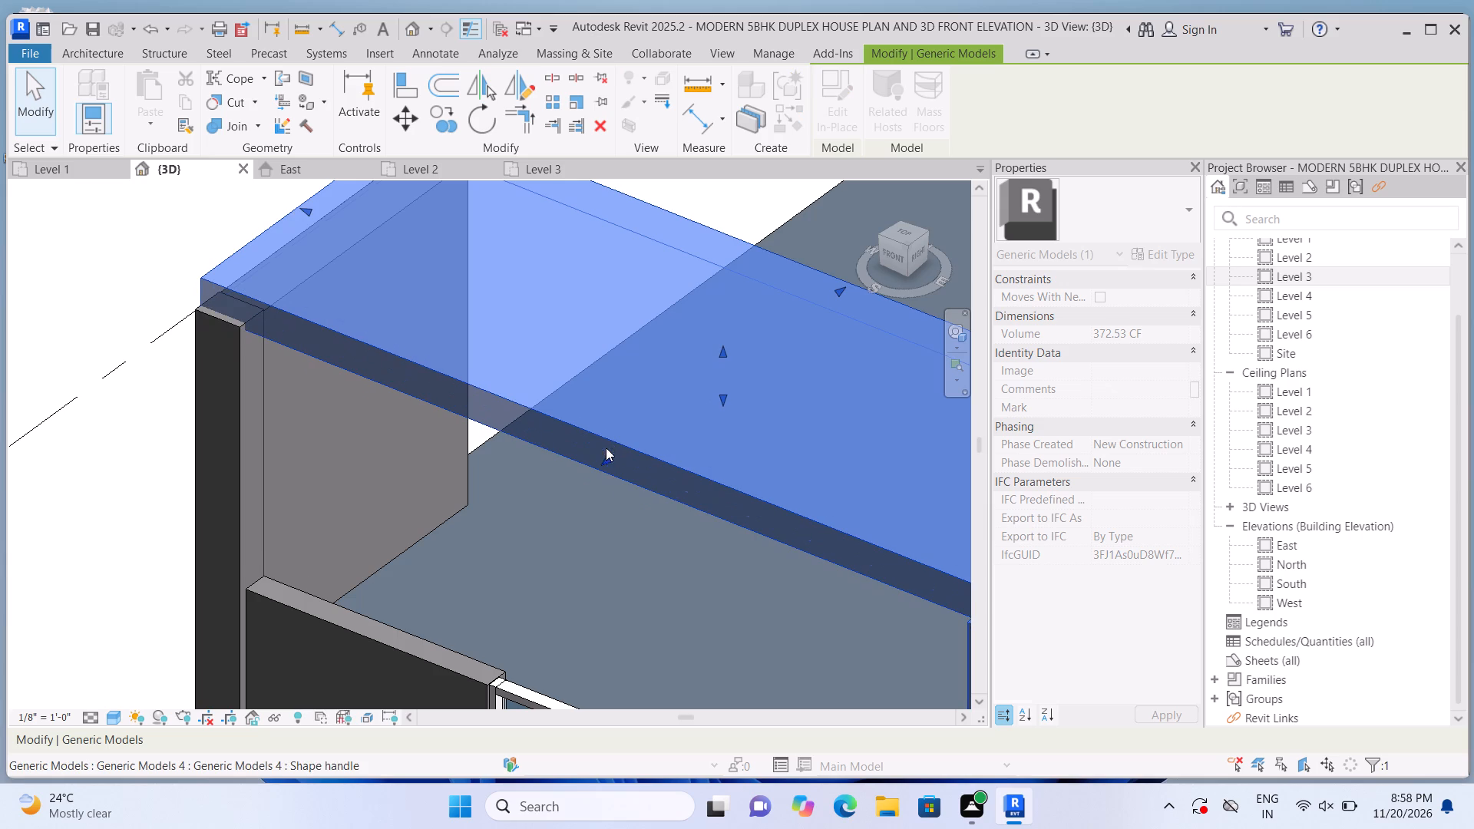
{"action": "left_click_drag", "start_coordinate": [604, 461], "coordinate": [604, 457]}
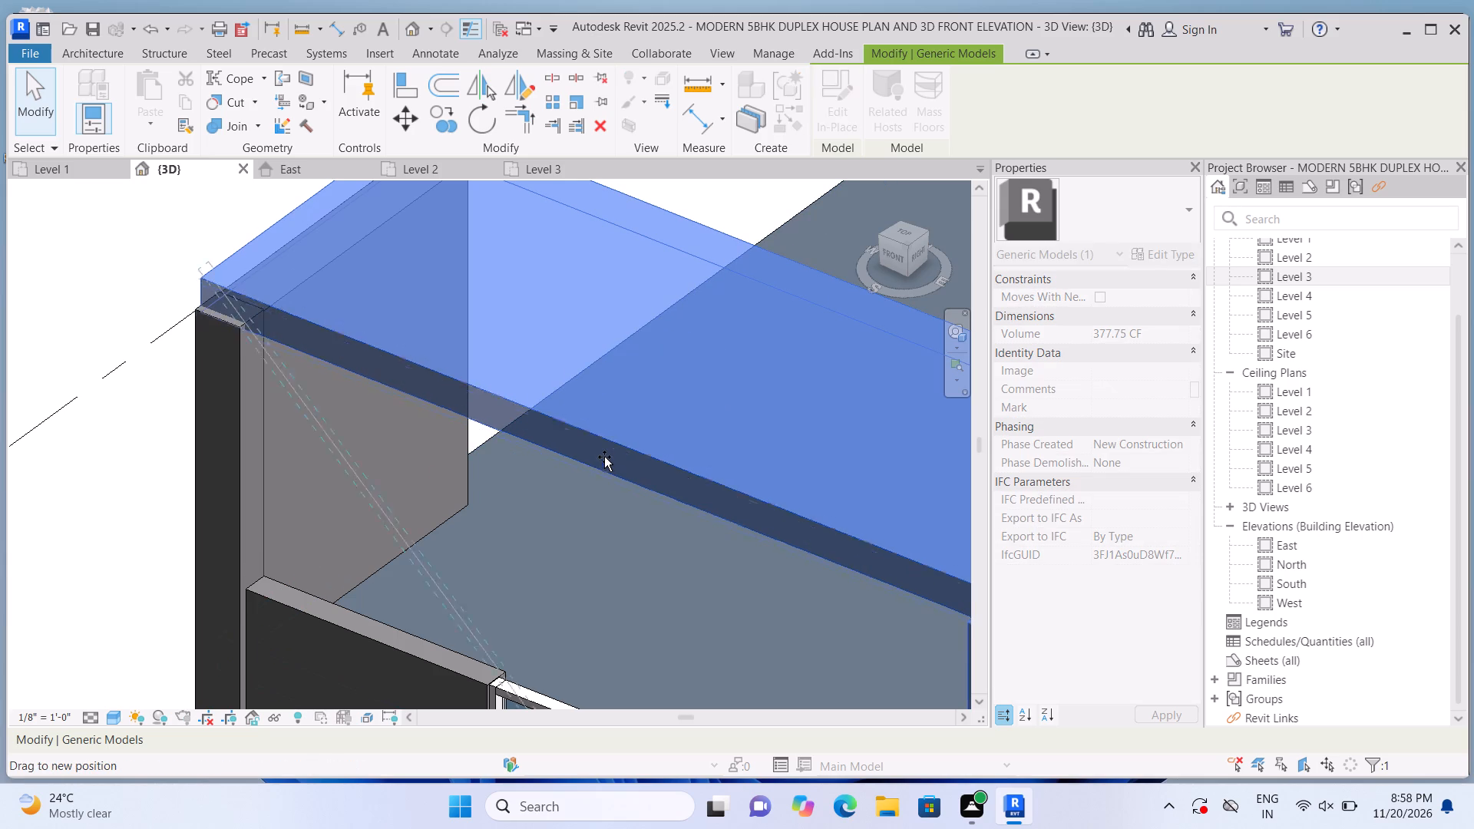
{"action": "left_click_drag", "start_coordinate": [604, 457], "coordinate": [605, 447]}
{"action": "left_click", "coordinate": [605, 447]}
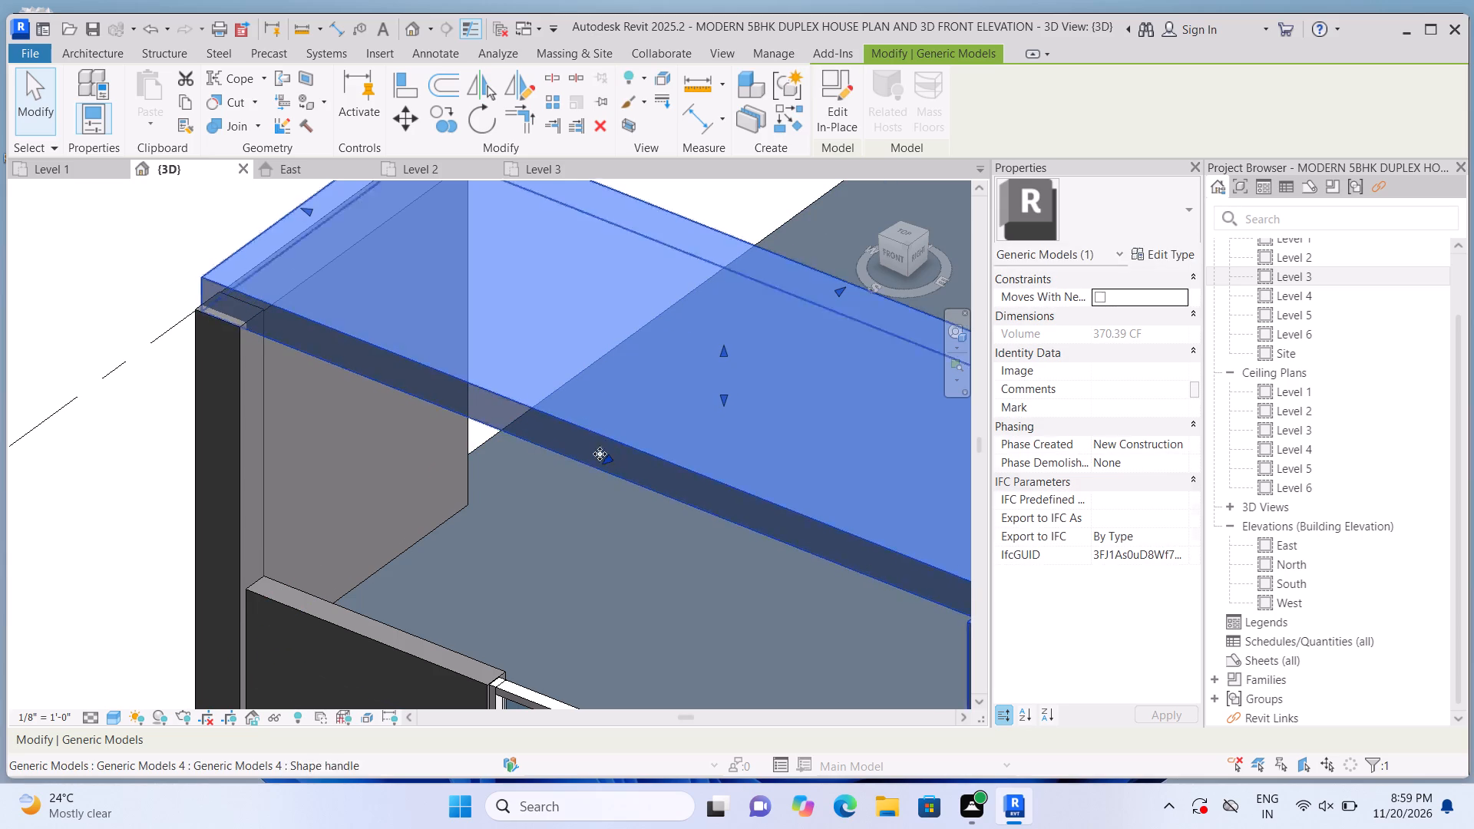
{"action": "scroll", "coordinate": [557, 483], "scroll_direction": "down", "scroll_amount": 6}
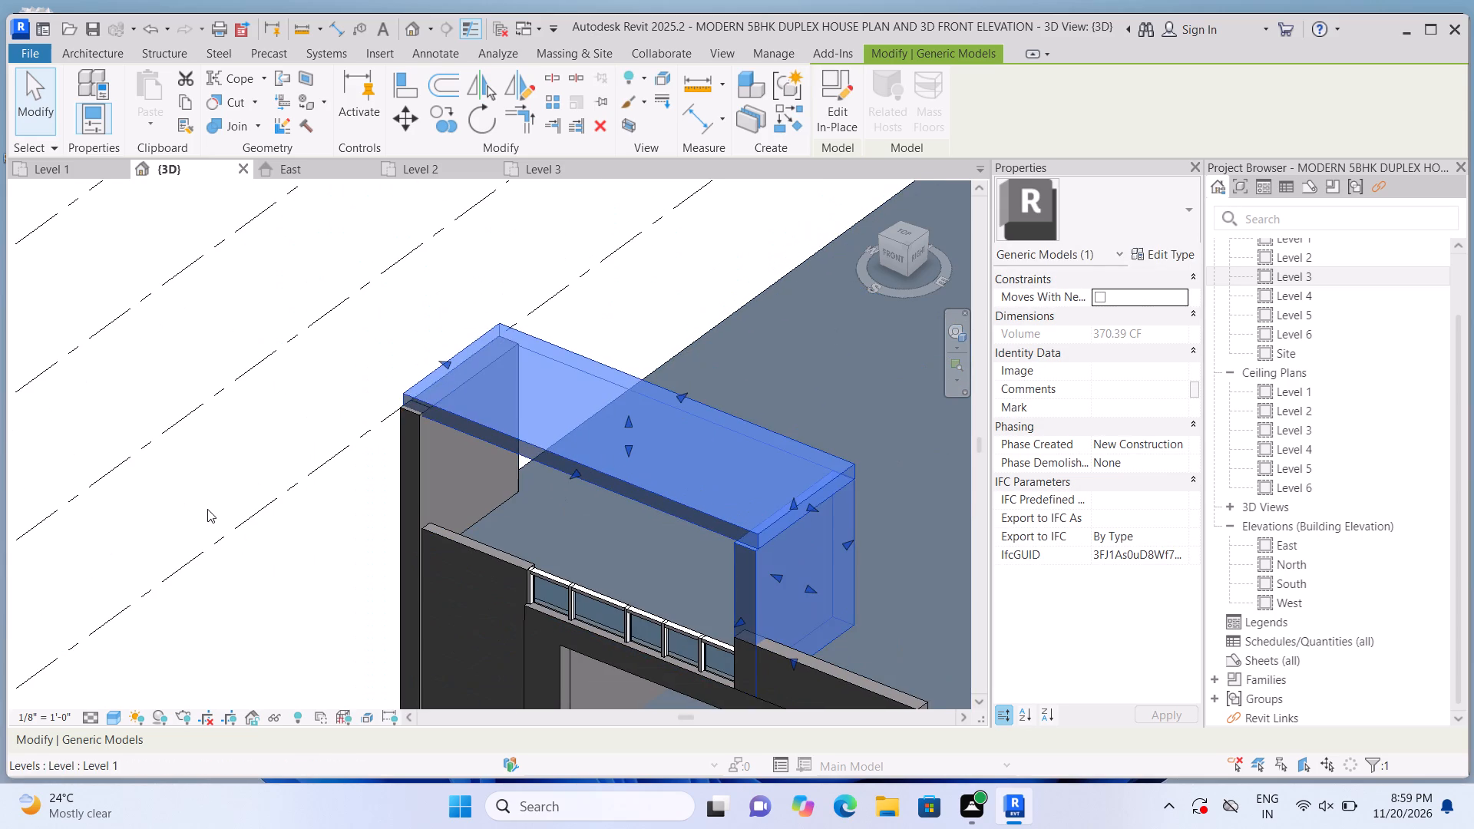
Raise the top slab slightly together with the top of its attached upright panel.
{"action": "left_click", "coordinate": [207, 509]}
{"action": "left_click_drag", "start_coordinate": [344, 552], "coordinate": [374, 557], "text": "shift"}
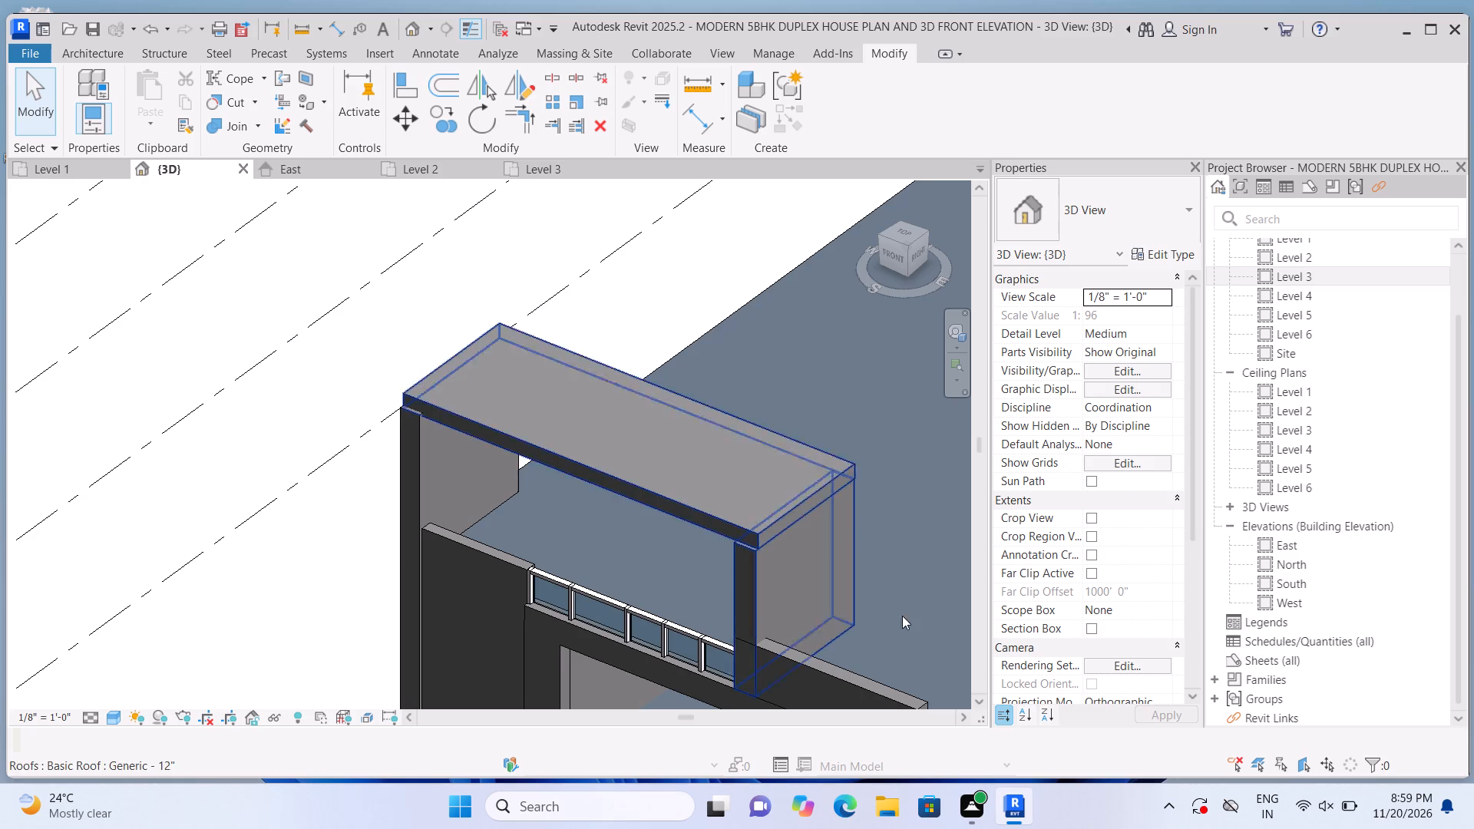
{"action": "scroll", "coordinate": [906, 619], "scroll_direction": "up", "scroll_amount": 1}
{"action": "scroll", "coordinate": [763, 577], "scroll_direction": "up", "scroll_amount": 1}
{"action": "left_click", "coordinate": [760, 571]}
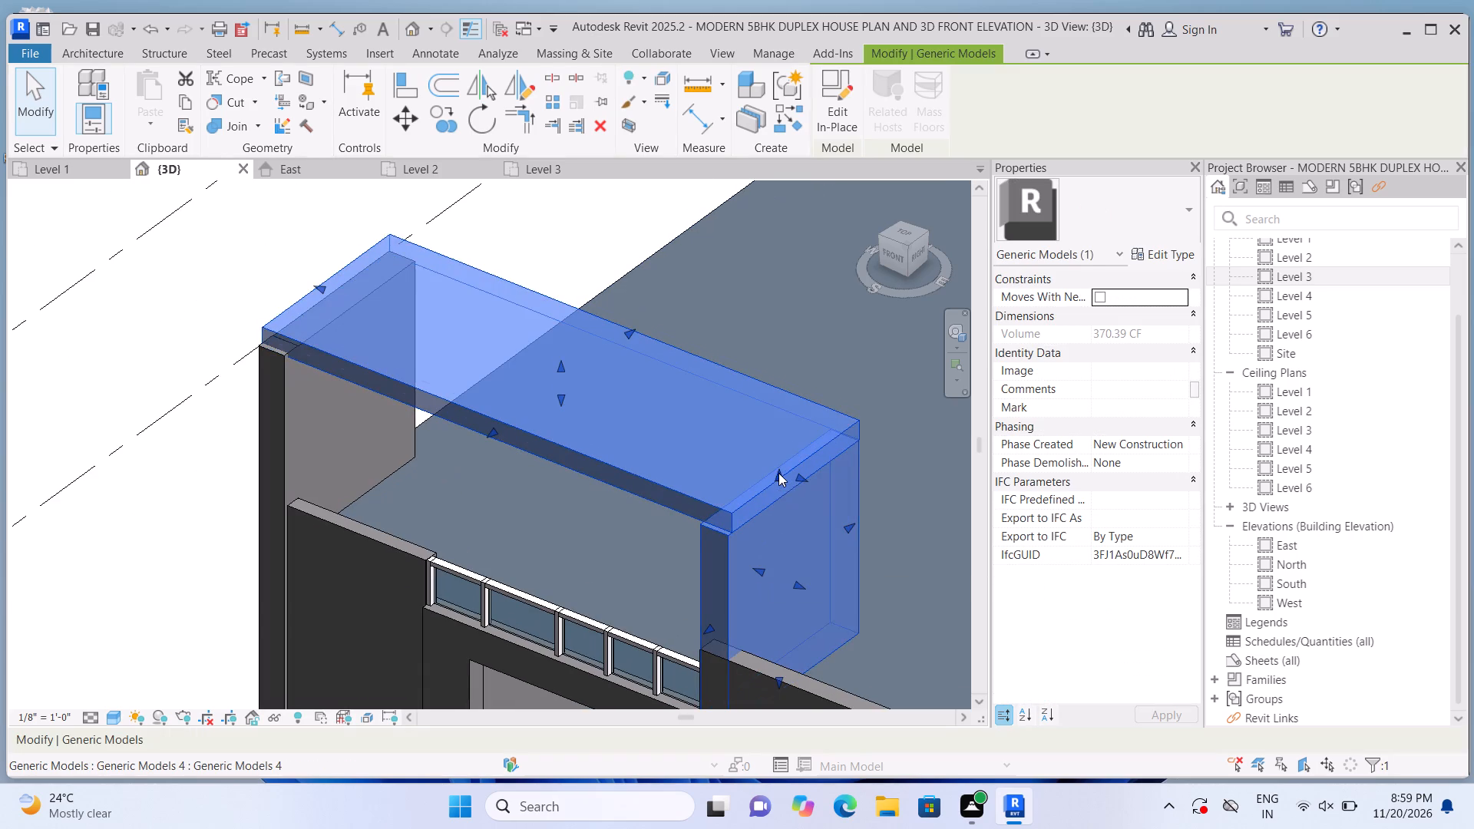
{"action": "left_click_drag", "start_coordinate": [778, 473], "coordinate": [793, 471]}
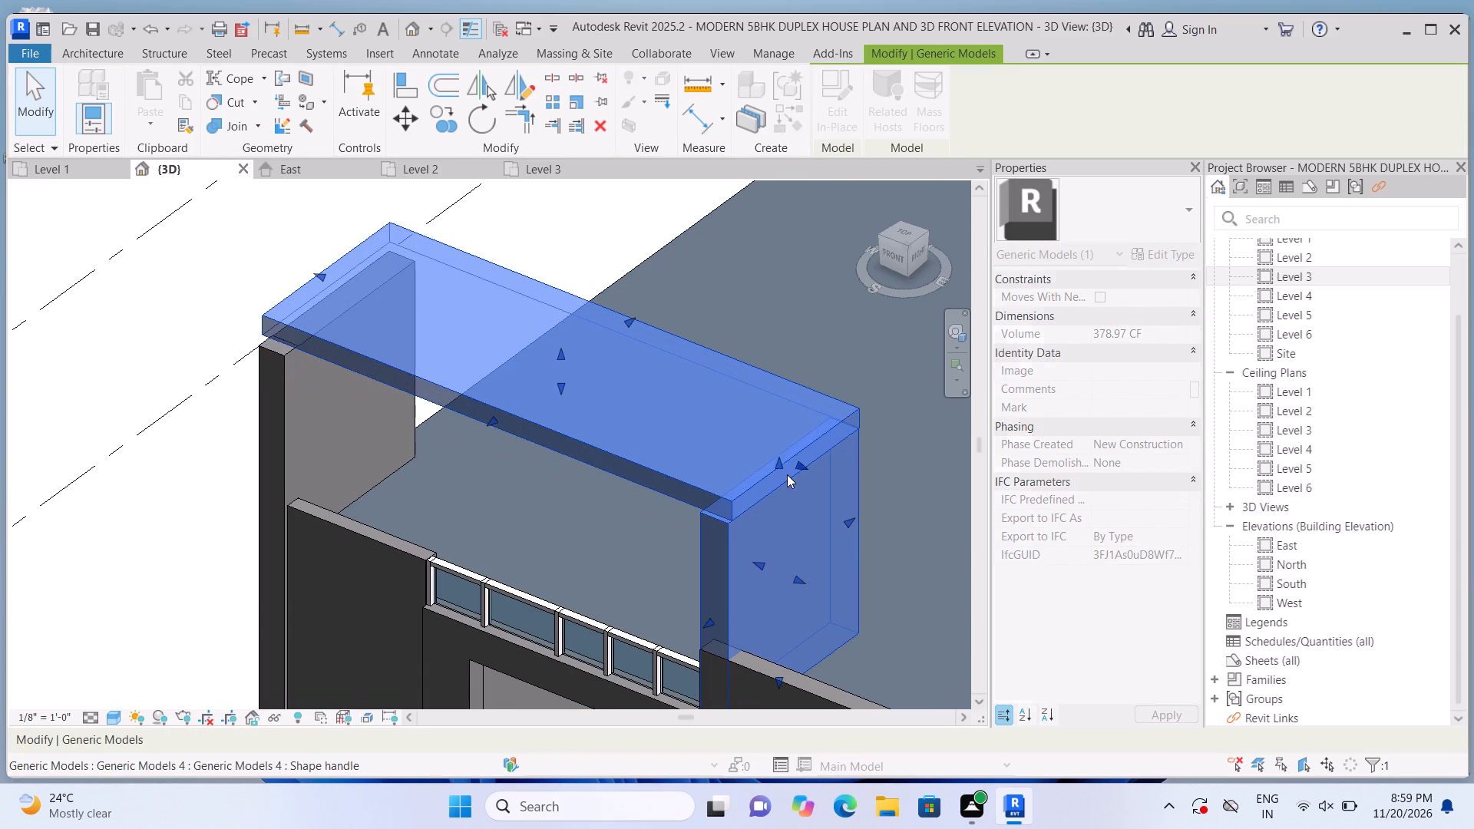
{"action": "left_click", "coordinate": [200, 560]}
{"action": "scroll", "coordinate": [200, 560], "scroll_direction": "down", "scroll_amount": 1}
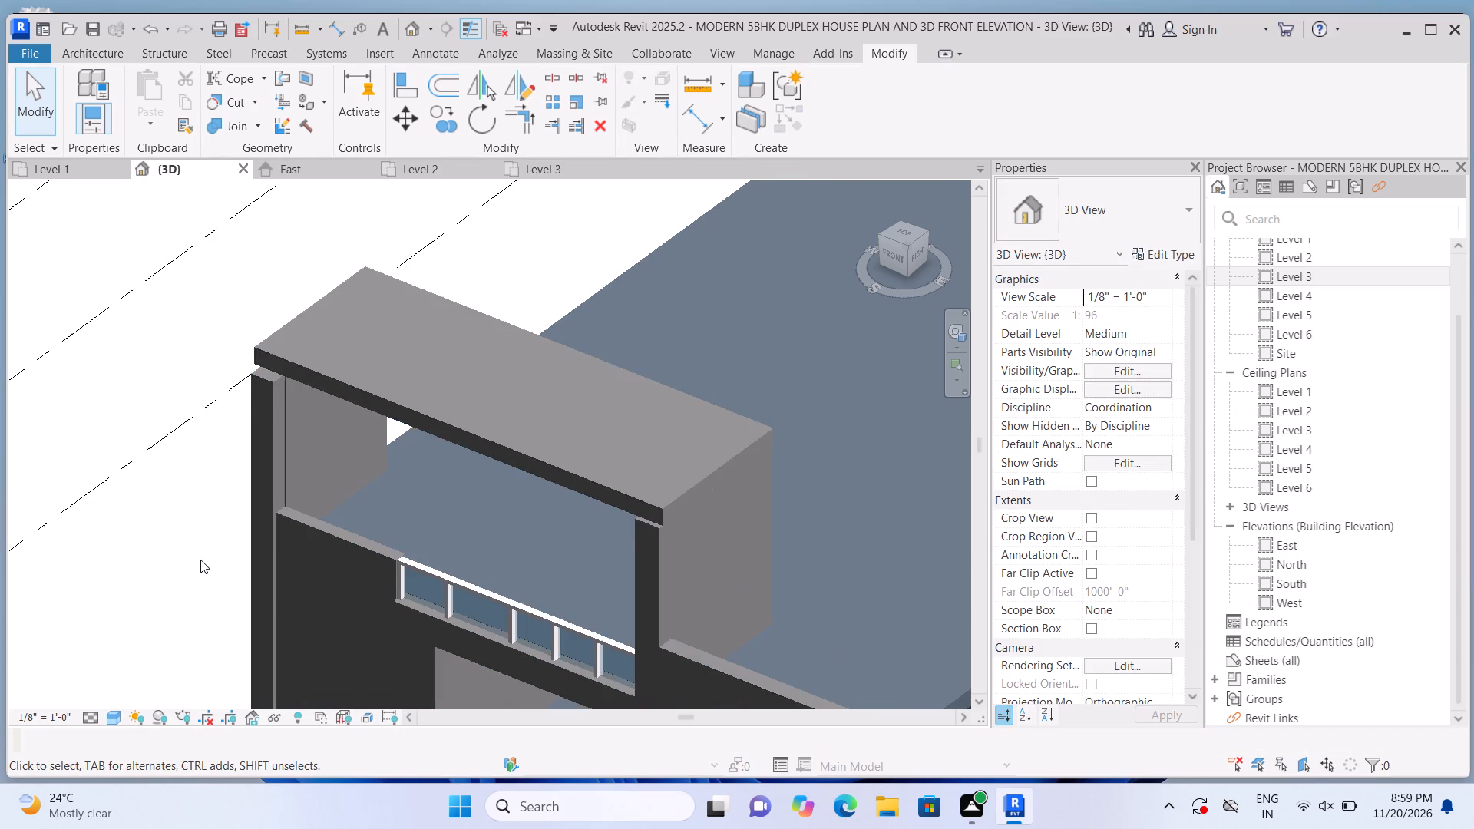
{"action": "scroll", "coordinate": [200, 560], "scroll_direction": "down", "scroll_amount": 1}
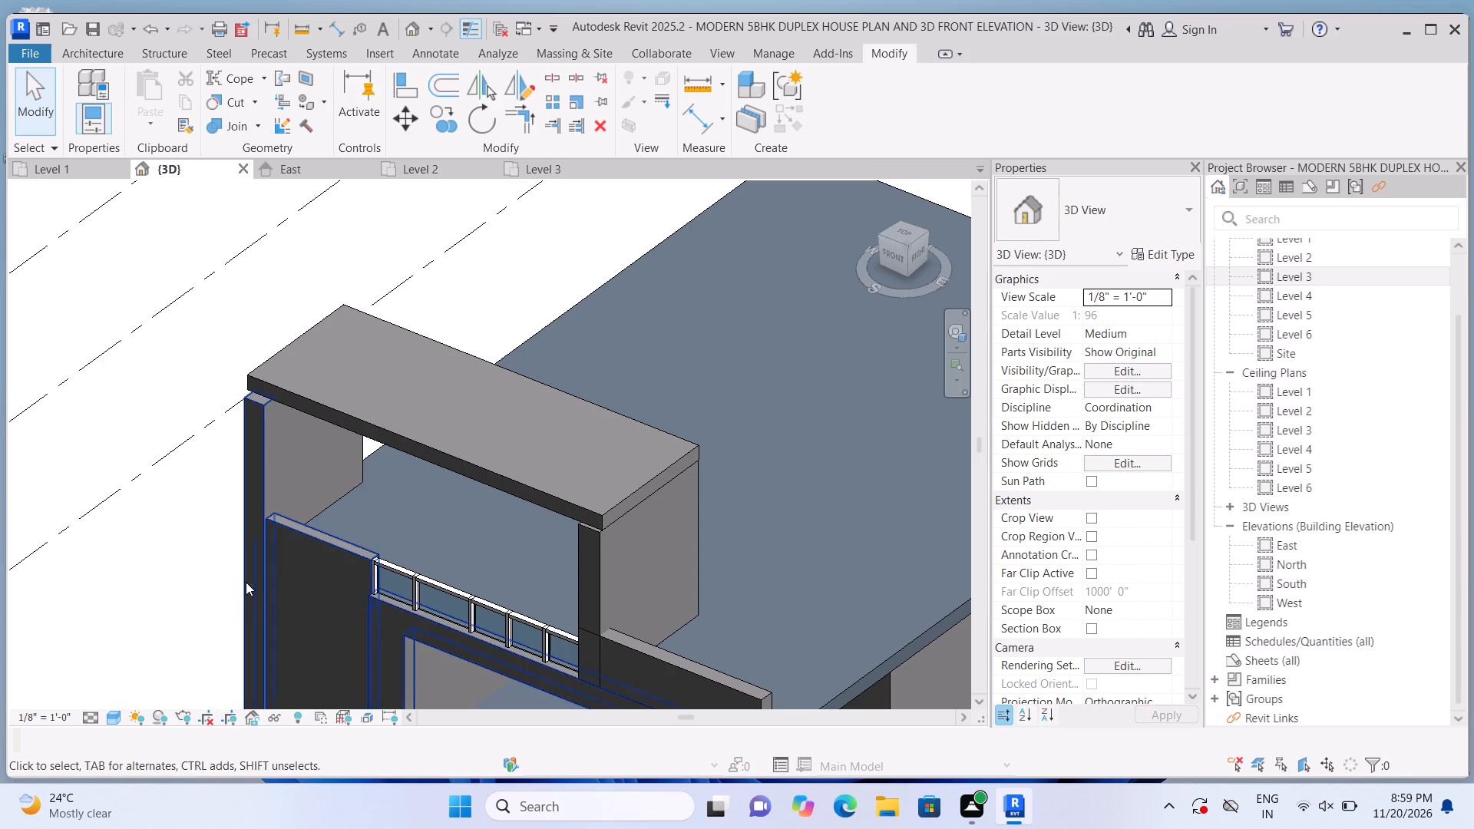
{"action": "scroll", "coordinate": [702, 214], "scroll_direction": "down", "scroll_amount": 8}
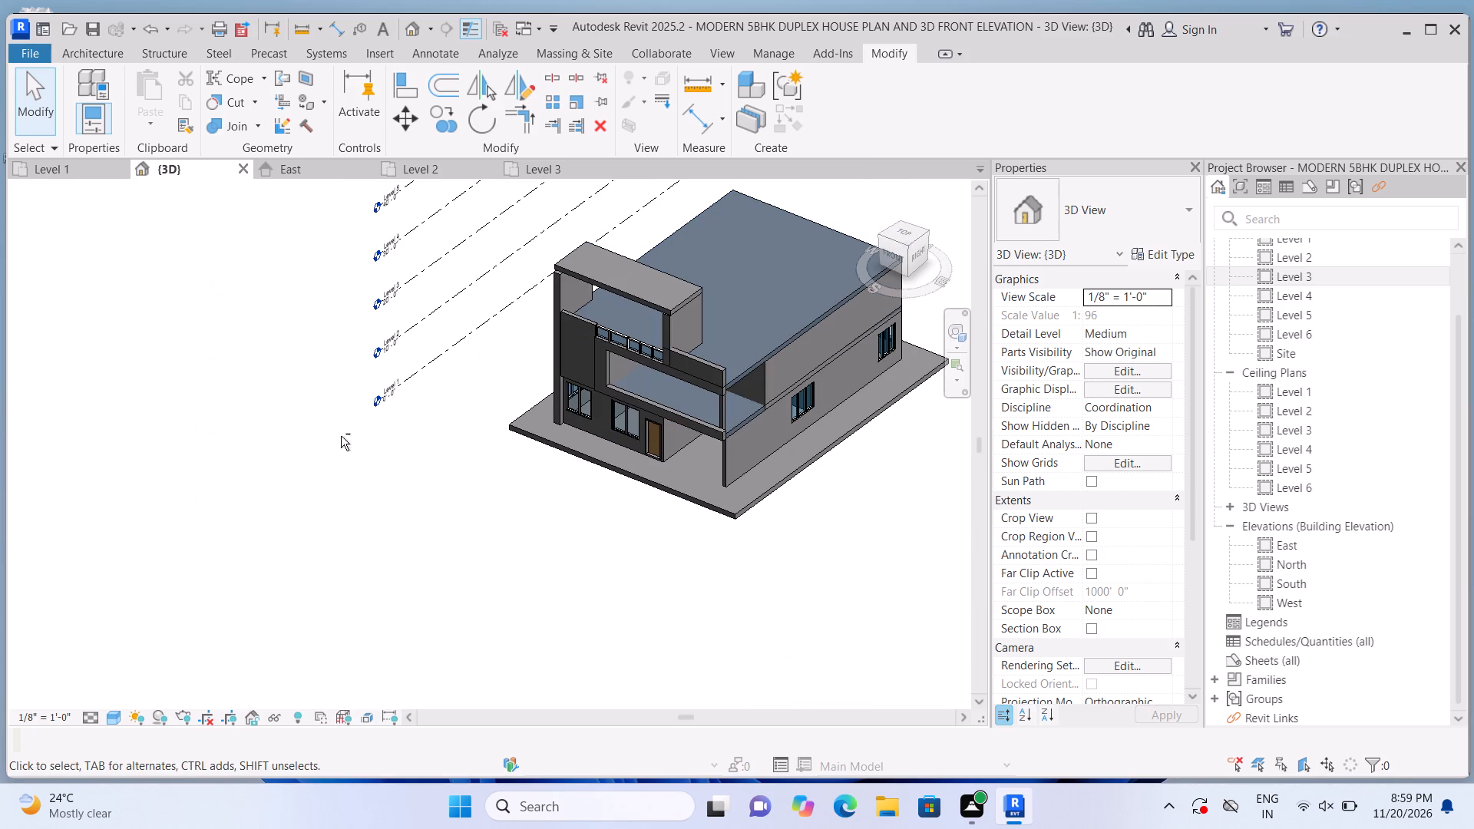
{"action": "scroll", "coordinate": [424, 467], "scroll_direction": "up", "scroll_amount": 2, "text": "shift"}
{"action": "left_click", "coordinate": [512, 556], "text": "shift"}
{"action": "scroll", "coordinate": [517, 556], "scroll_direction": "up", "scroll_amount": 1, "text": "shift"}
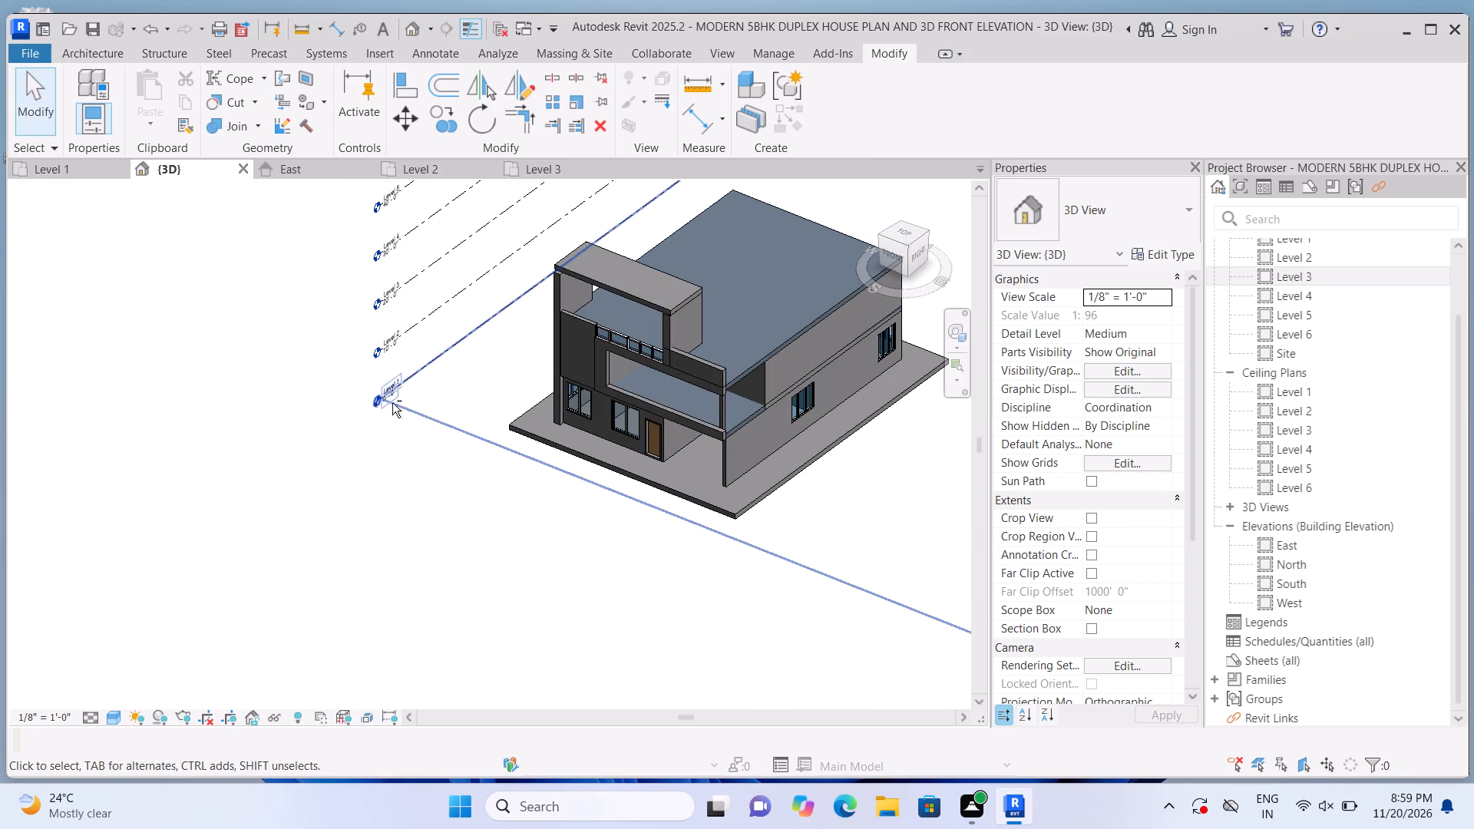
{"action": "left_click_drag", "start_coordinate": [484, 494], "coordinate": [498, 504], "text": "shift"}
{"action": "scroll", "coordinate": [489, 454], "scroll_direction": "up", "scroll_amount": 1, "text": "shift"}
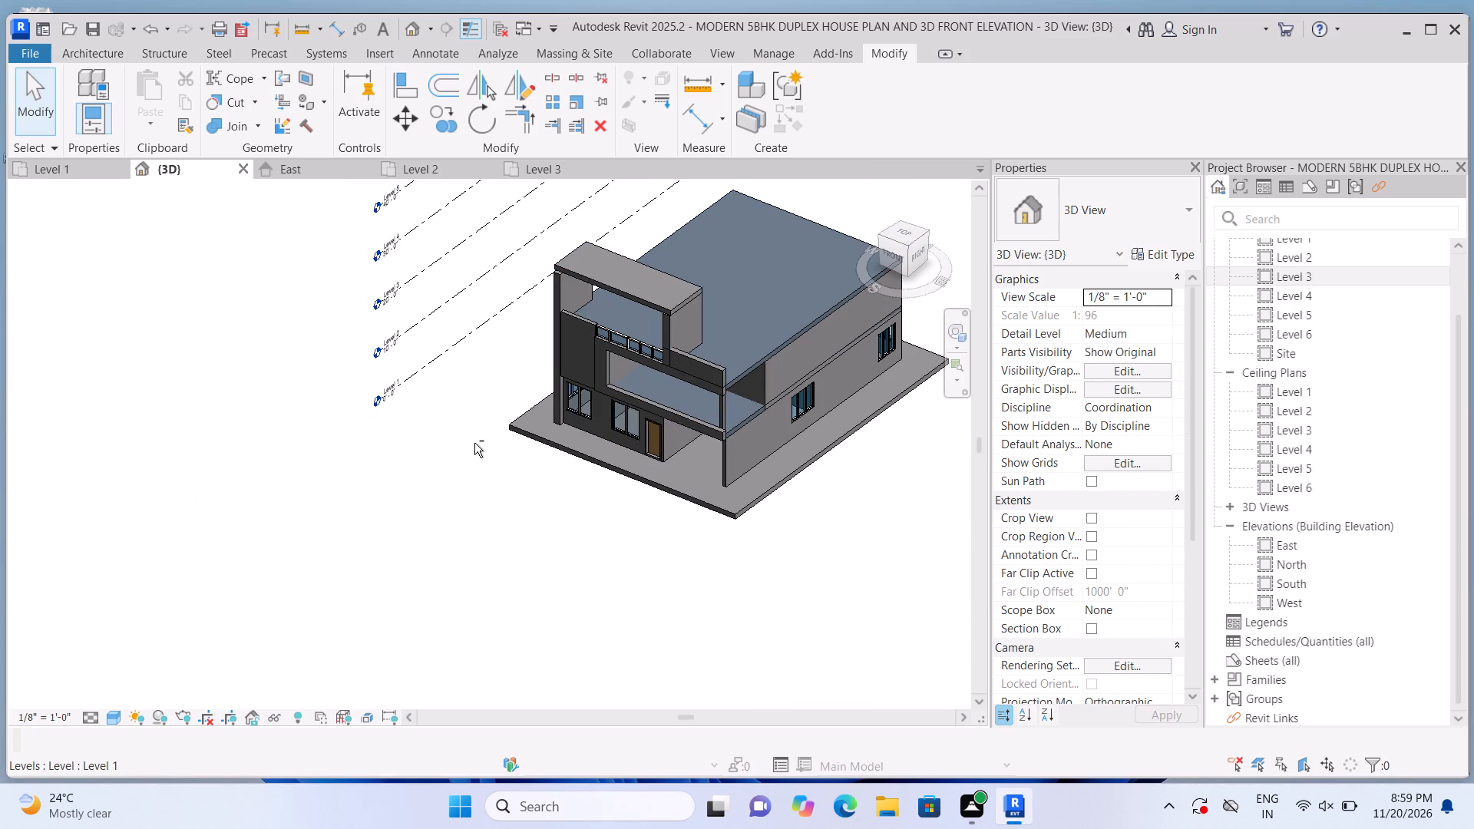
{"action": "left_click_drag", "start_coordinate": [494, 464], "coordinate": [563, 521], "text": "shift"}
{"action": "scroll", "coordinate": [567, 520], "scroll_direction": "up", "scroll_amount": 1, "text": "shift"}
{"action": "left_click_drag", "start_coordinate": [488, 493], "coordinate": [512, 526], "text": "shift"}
Stretch the top slab's front edge slightly further forward, just past the front of the upright facade strip below it.
{"action": "left_click_drag", "start_coordinate": [512, 526], "coordinate": [520, 527], "text": "shift"}
{"action": "scroll", "coordinate": [533, 605], "scroll_direction": "down", "scroll_amount": 4}
{"action": "scroll", "coordinate": [564, 615], "scroll_direction": "up", "scroll_amount": 2}
{"action": "scroll", "coordinate": [841, 548], "scroll_direction": "up", "scroll_amount": 1}
{"action": "scroll", "coordinate": [388, 170], "scroll_direction": "up", "scroll_amount": 5}
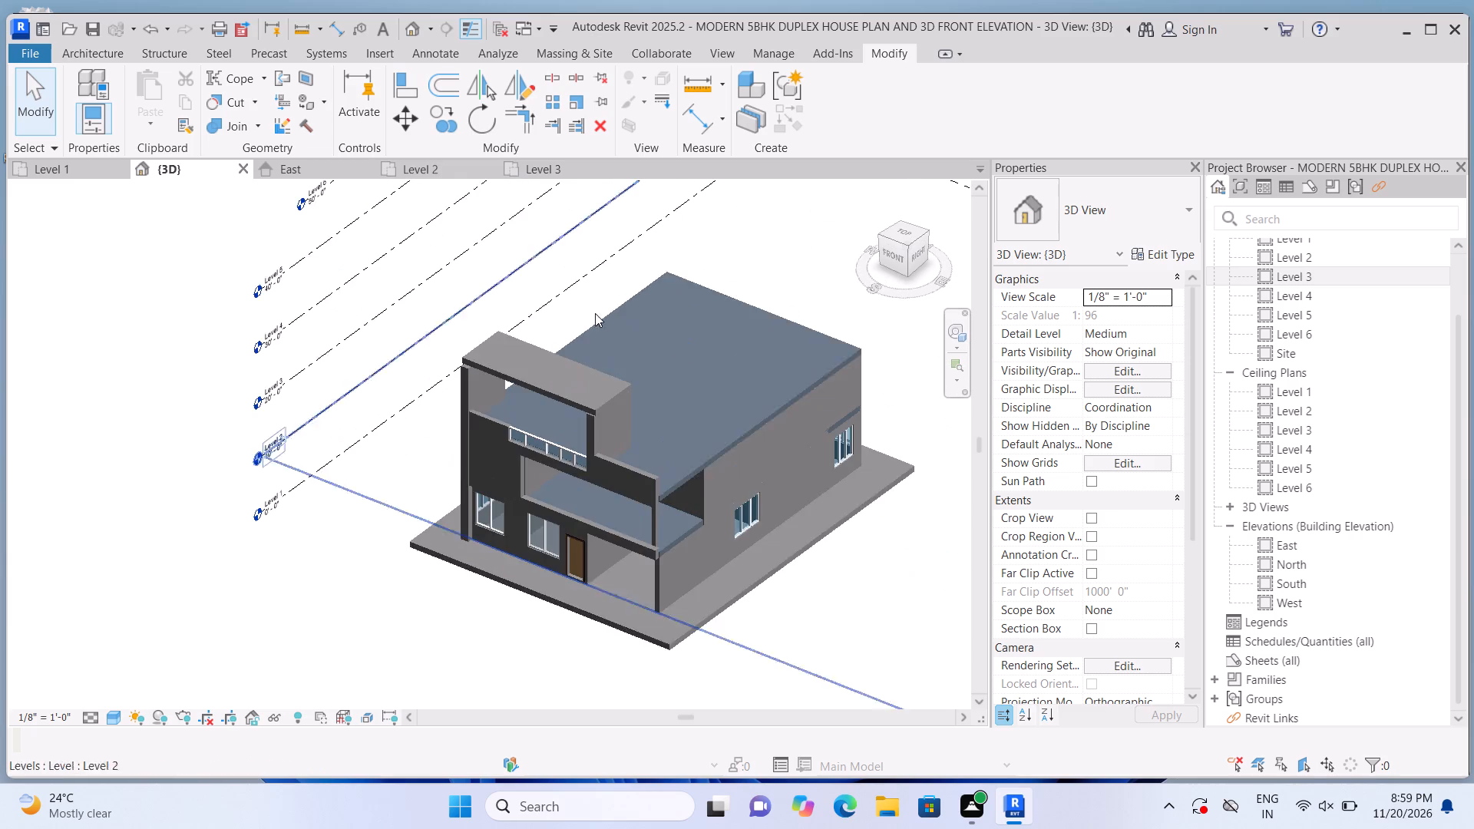
{"action": "scroll", "coordinate": [600, 336], "scroll_direction": "up", "scroll_amount": 5}
{"action": "scroll", "coordinate": [532, 375], "scroll_direction": "up", "scroll_amount": 2}
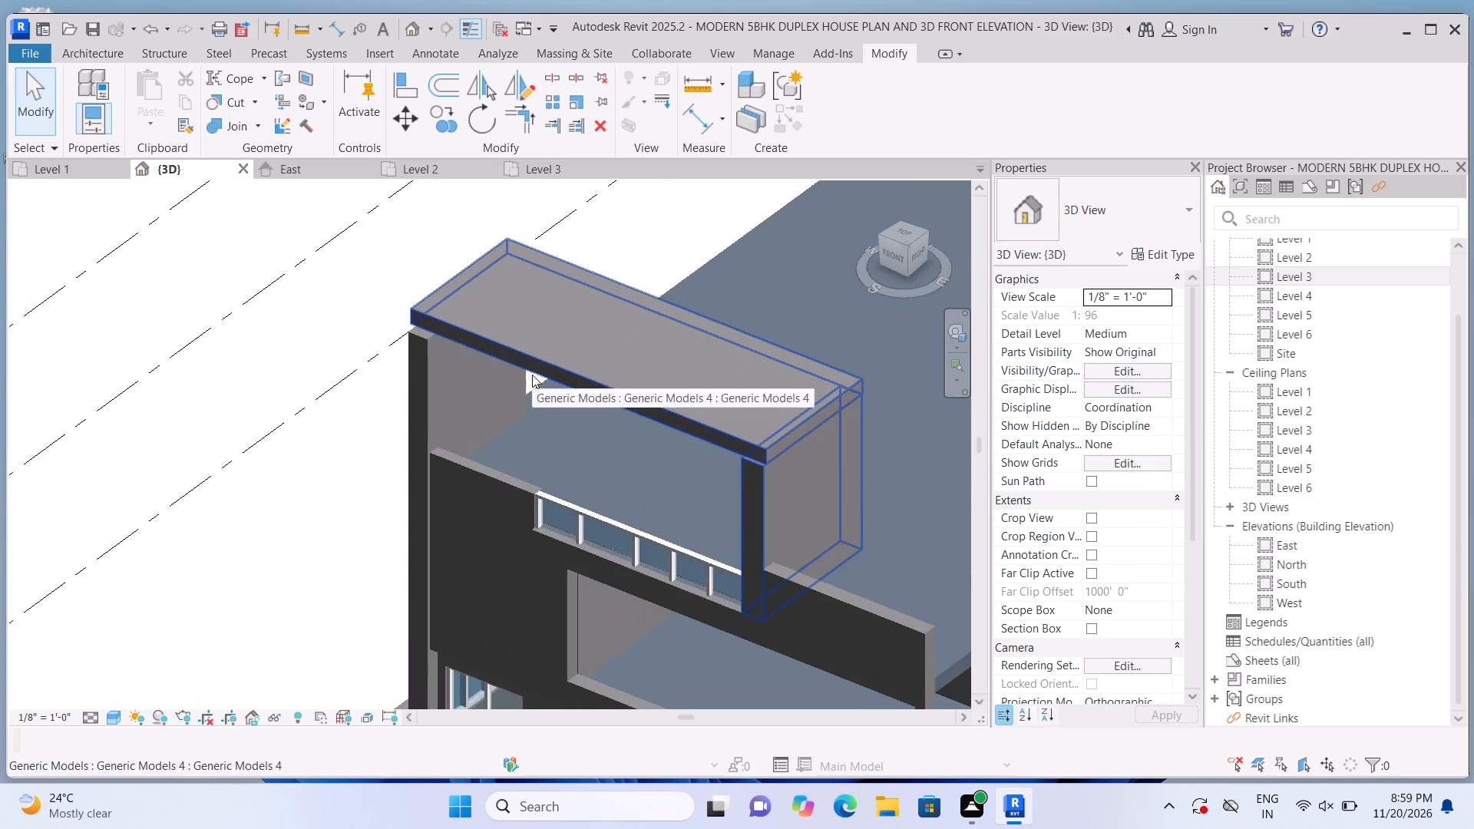
{"action": "left_click", "coordinate": [547, 349]}
{"action": "scroll", "coordinate": [557, 360], "scroll_direction": "up", "scroll_amount": 1}
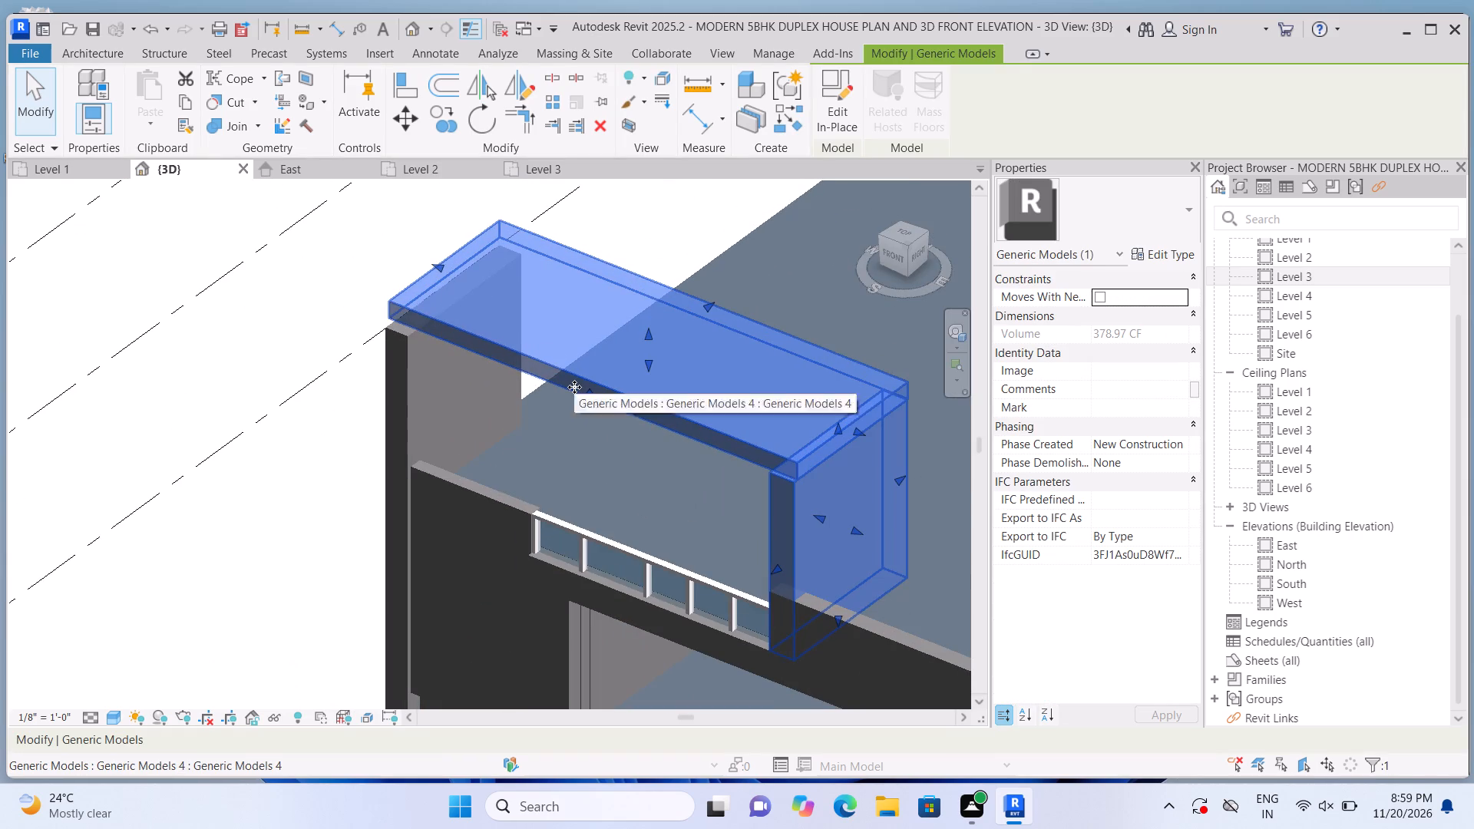
{"action": "scroll", "coordinate": [591, 405], "scroll_direction": "up", "scroll_amount": 2}
{"action": "left_click_drag", "start_coordinate": [587, 376], "coordinate": [583, 388]}
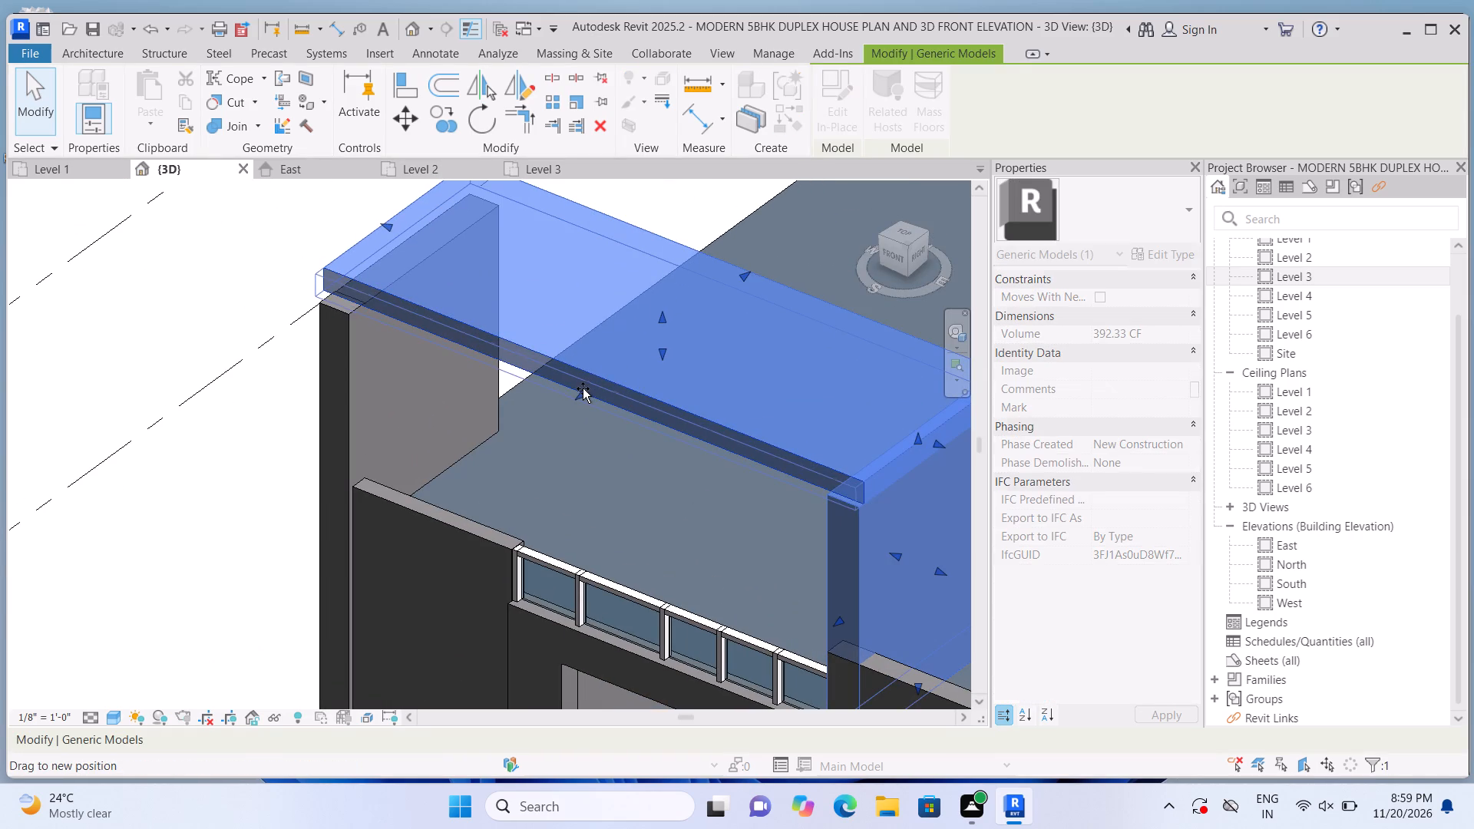
{"action": "left_click_drag", "start_coordinate": [583, 388], "coordinate": [580, 392]}
{"action": "left_click", "coordinate": [580, 392]}
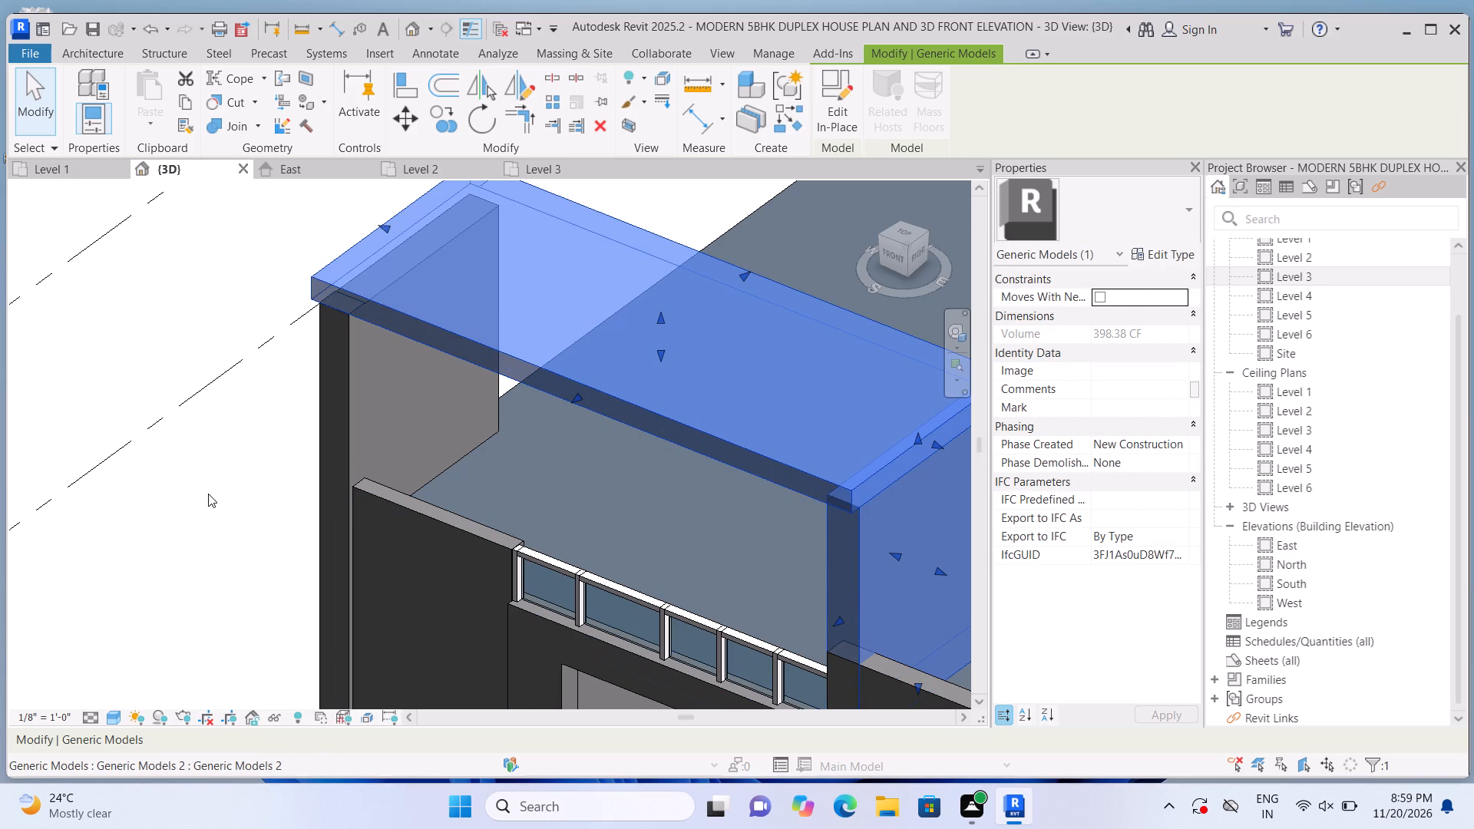
{"action": "left_click", "coordinate": [208, 494]}
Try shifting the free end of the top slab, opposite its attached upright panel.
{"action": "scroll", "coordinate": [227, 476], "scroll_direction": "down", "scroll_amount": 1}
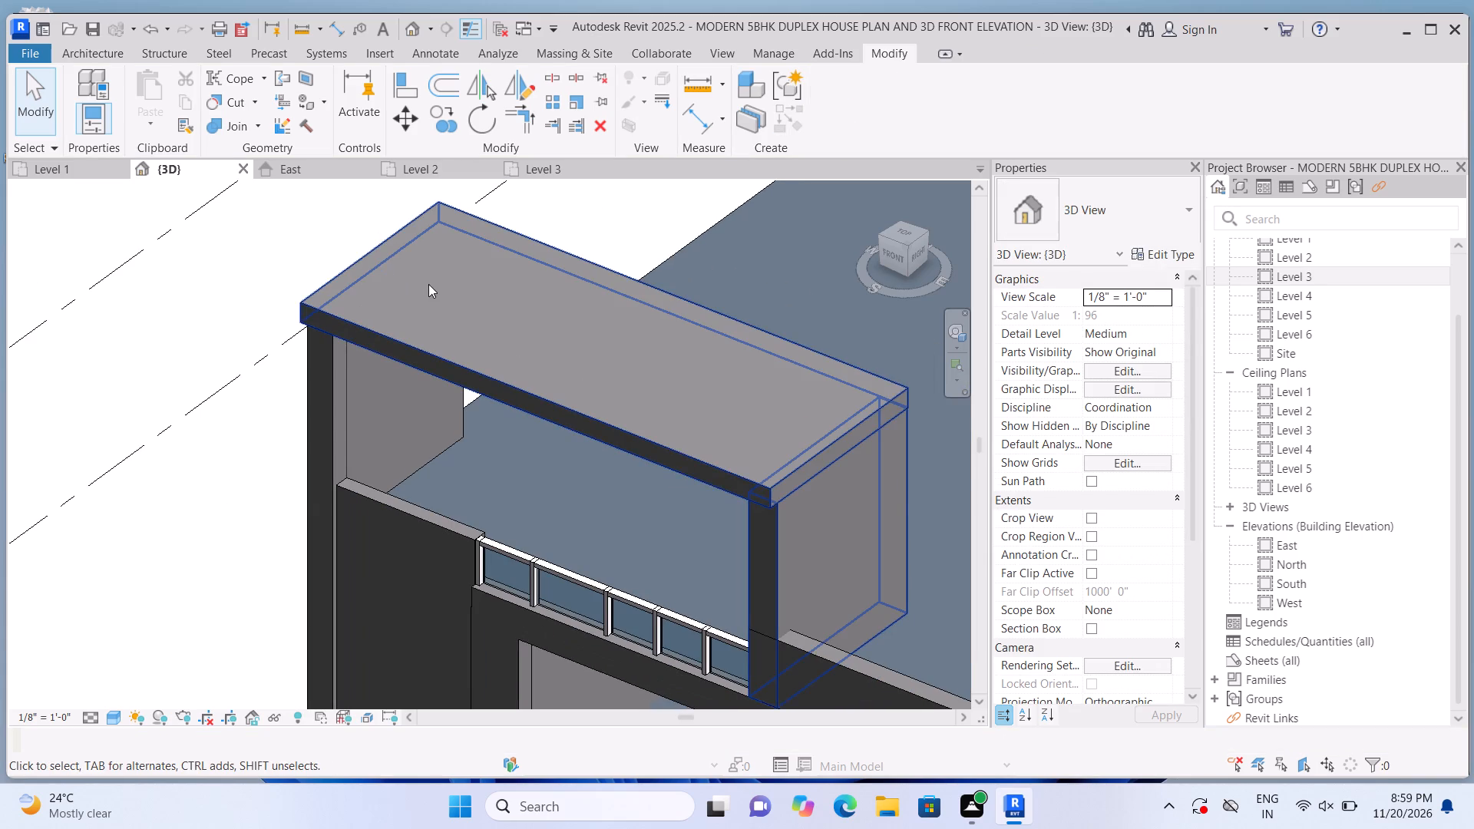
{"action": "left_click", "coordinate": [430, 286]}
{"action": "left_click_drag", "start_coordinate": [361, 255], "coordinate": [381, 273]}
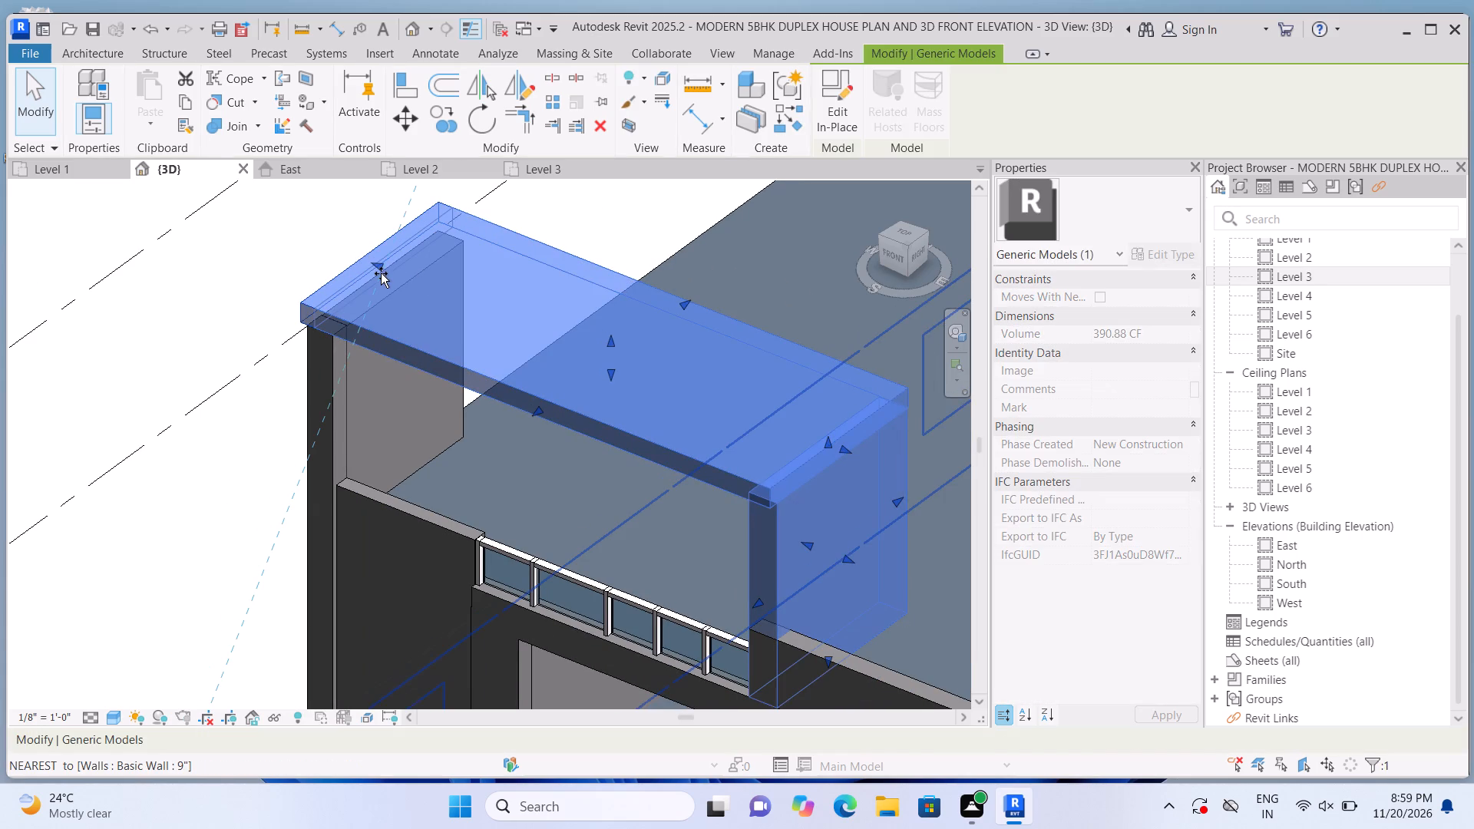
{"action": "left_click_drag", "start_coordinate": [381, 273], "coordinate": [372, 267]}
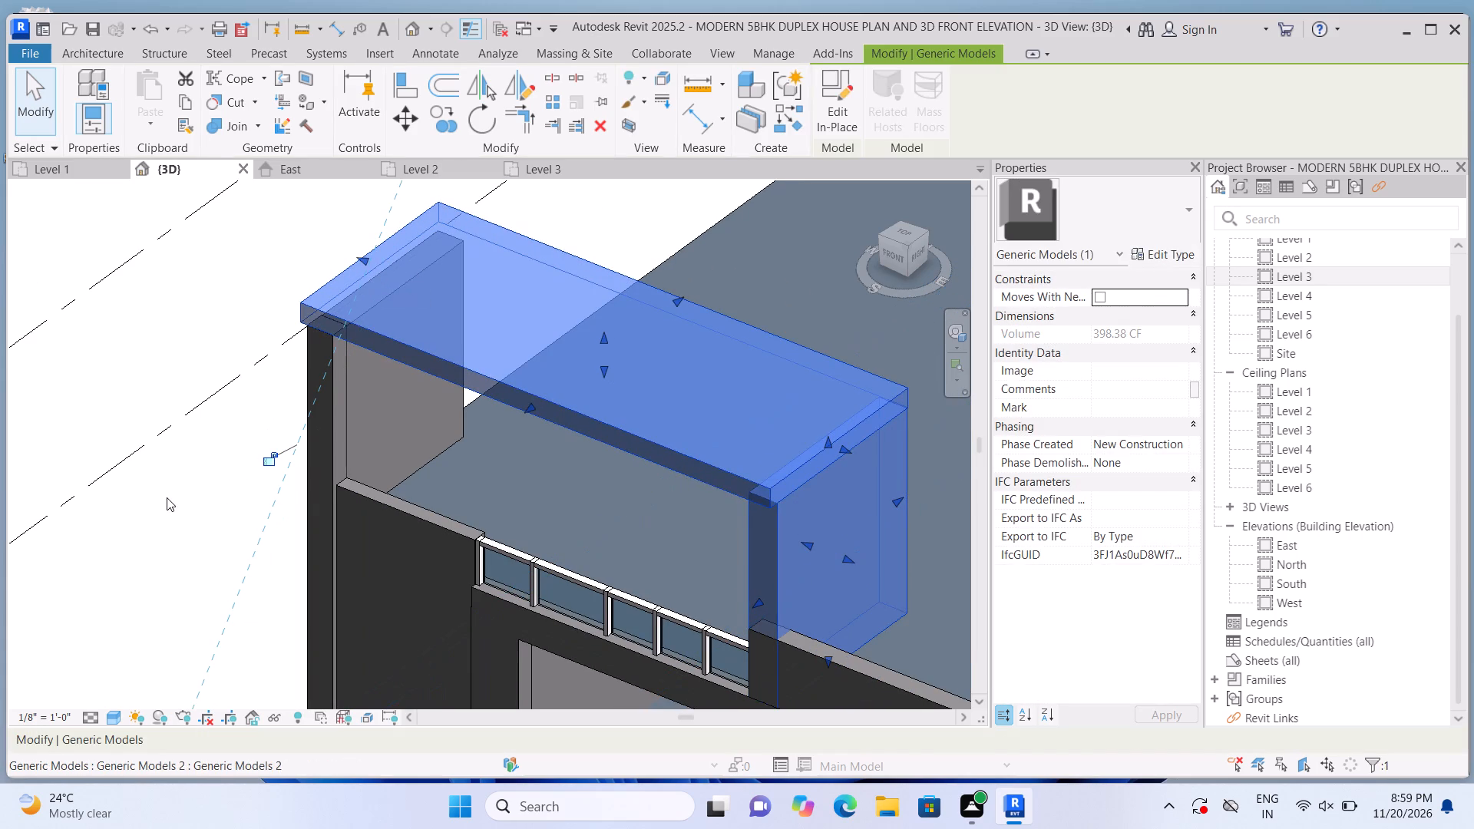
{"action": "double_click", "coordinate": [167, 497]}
Stretch the front edge of the top slab's attached upright panel slightly forward to line up with the slab's front edge.
{"action": "scroll", "coordinate": [202, 461], "scroll_direction": "down", "scroll_amount": 3}
{"action": "scroll", "coordinate": [475, 564], "scroll_direction": "up", "scroll_amount": 2}
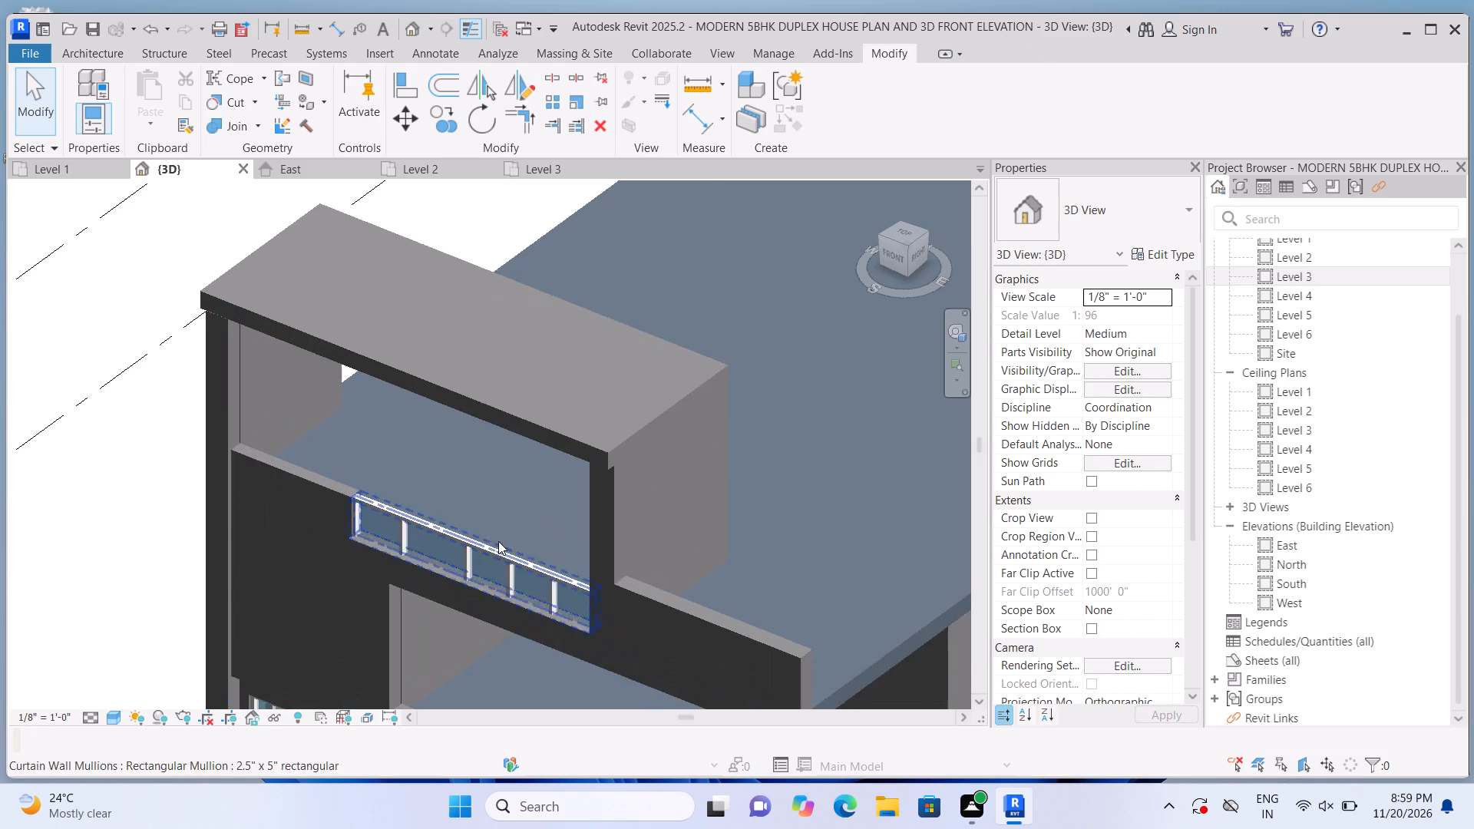
{"action": "scroll", "coordinate": [498, 541], "scroll_direction": "up", "scroll_amount": 6}
{"action": "scroll", "coordinate": [593, 510], "scroll_direction": "down", "scroll_amount": 10}
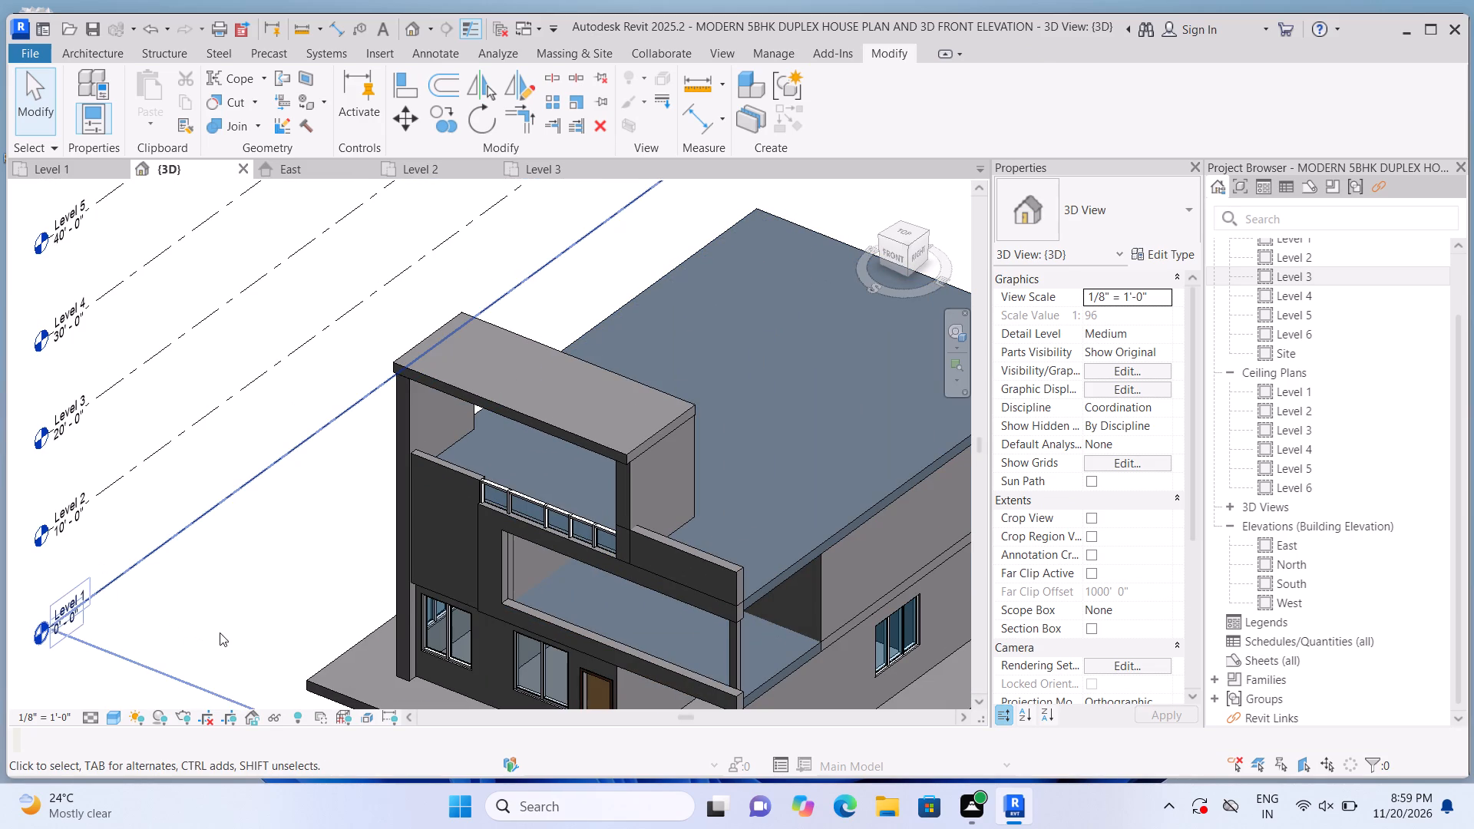
{"action": "scroll", "coordinate": [694, 654], "scroll_direction": "up", "scroll_amount": 6}
{"action": "left_click", "coordinate": [599, 370]}
{"action": "scroll", "coordinate": [580, 391], "scroll_direction": "up", "scroll_amount": 1}
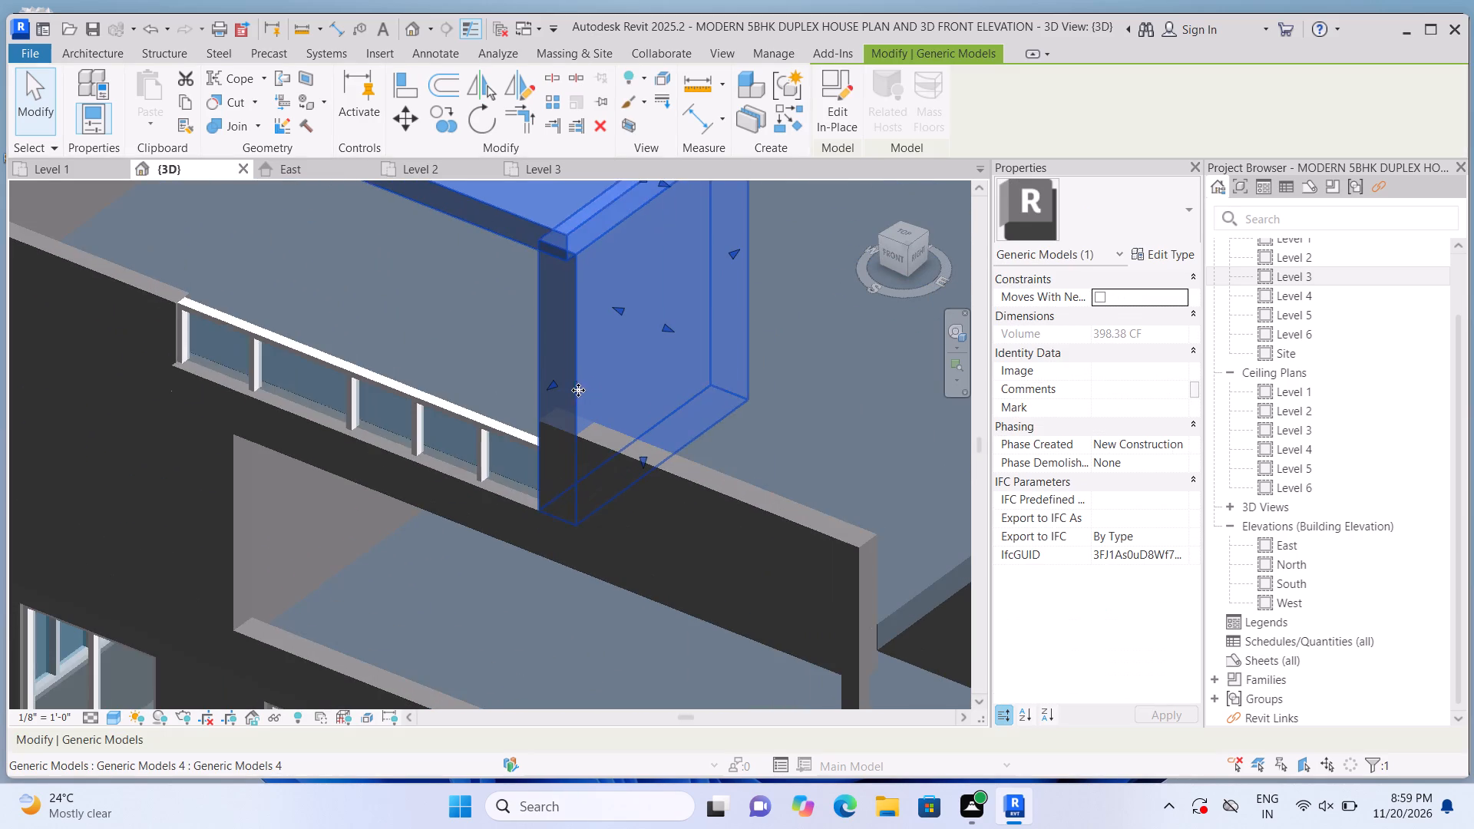
{"action": "left_click", "coordinate": [547, 384]}
{"action": "scroll", "coordinate": [568, 385], "scroll_direction": "down", "scroll_amount": 6}
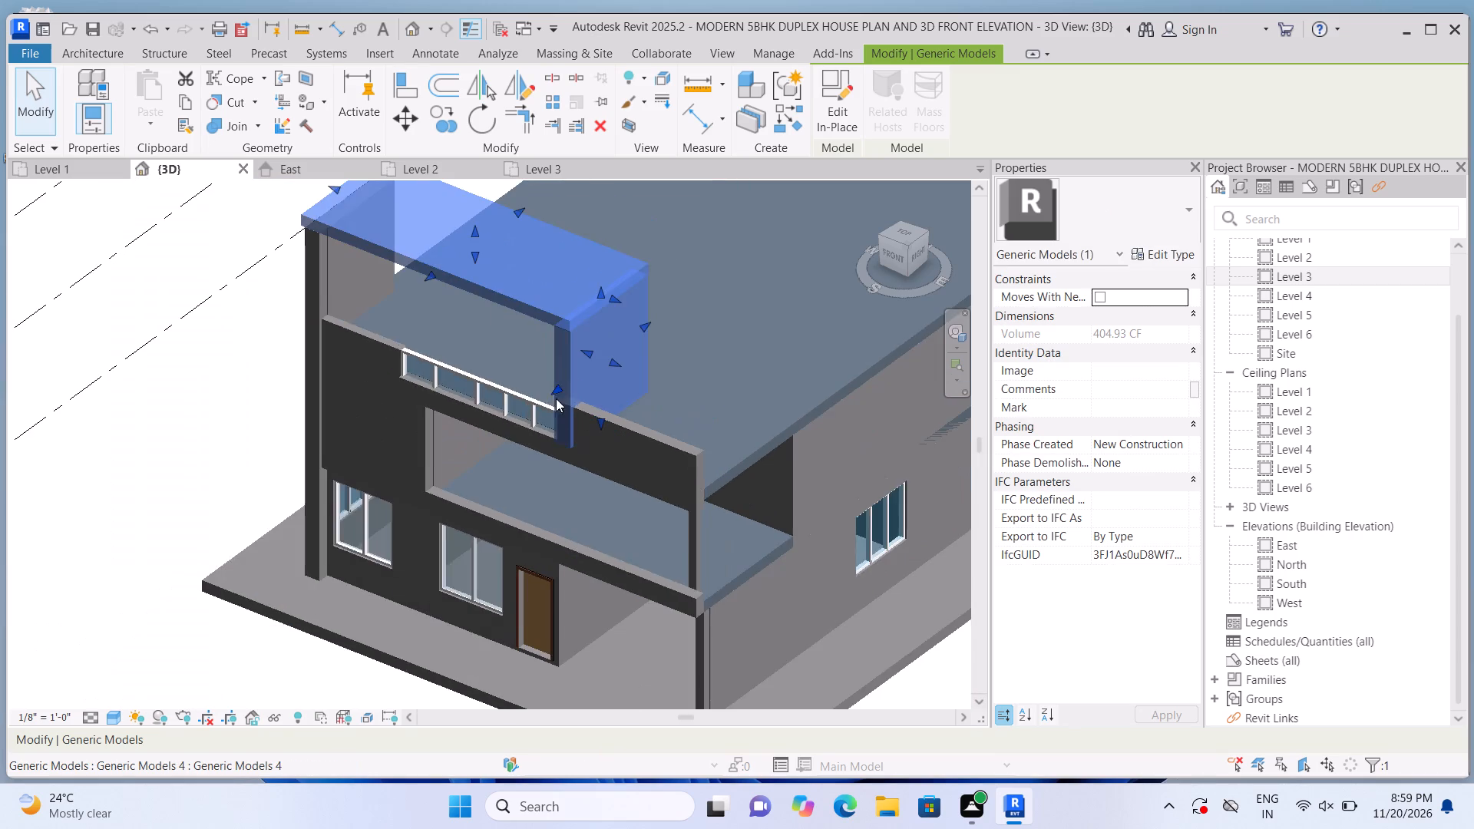
{"action": "left_click", "coordinate": [230, 439]}
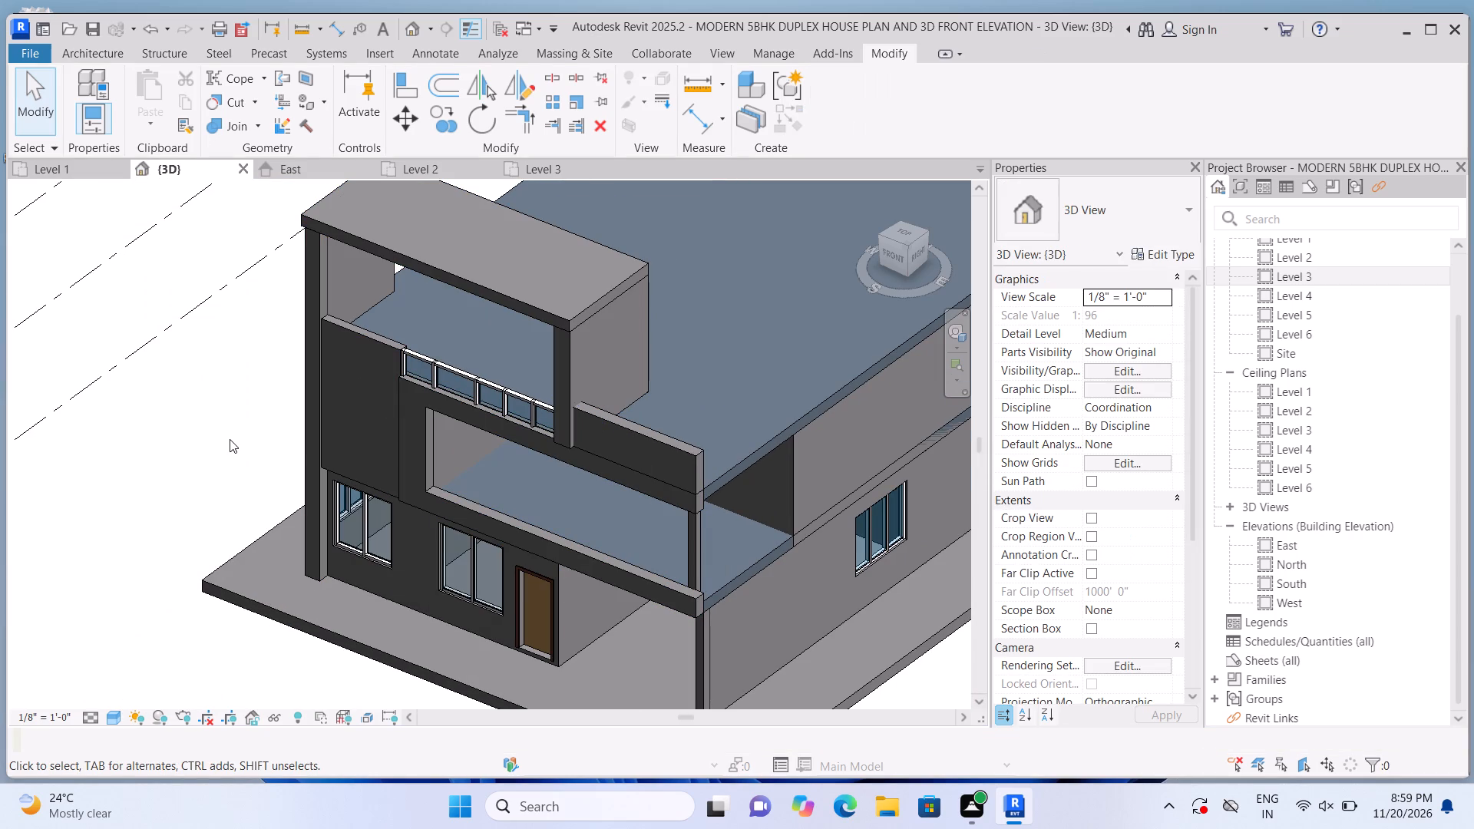
Join the geometry of the facade frame's tall corner strip with the top slab.
{"action": "scroll", "coordinate": [257, 385], "scroll_direction": "down", "scroll_amount": 2}
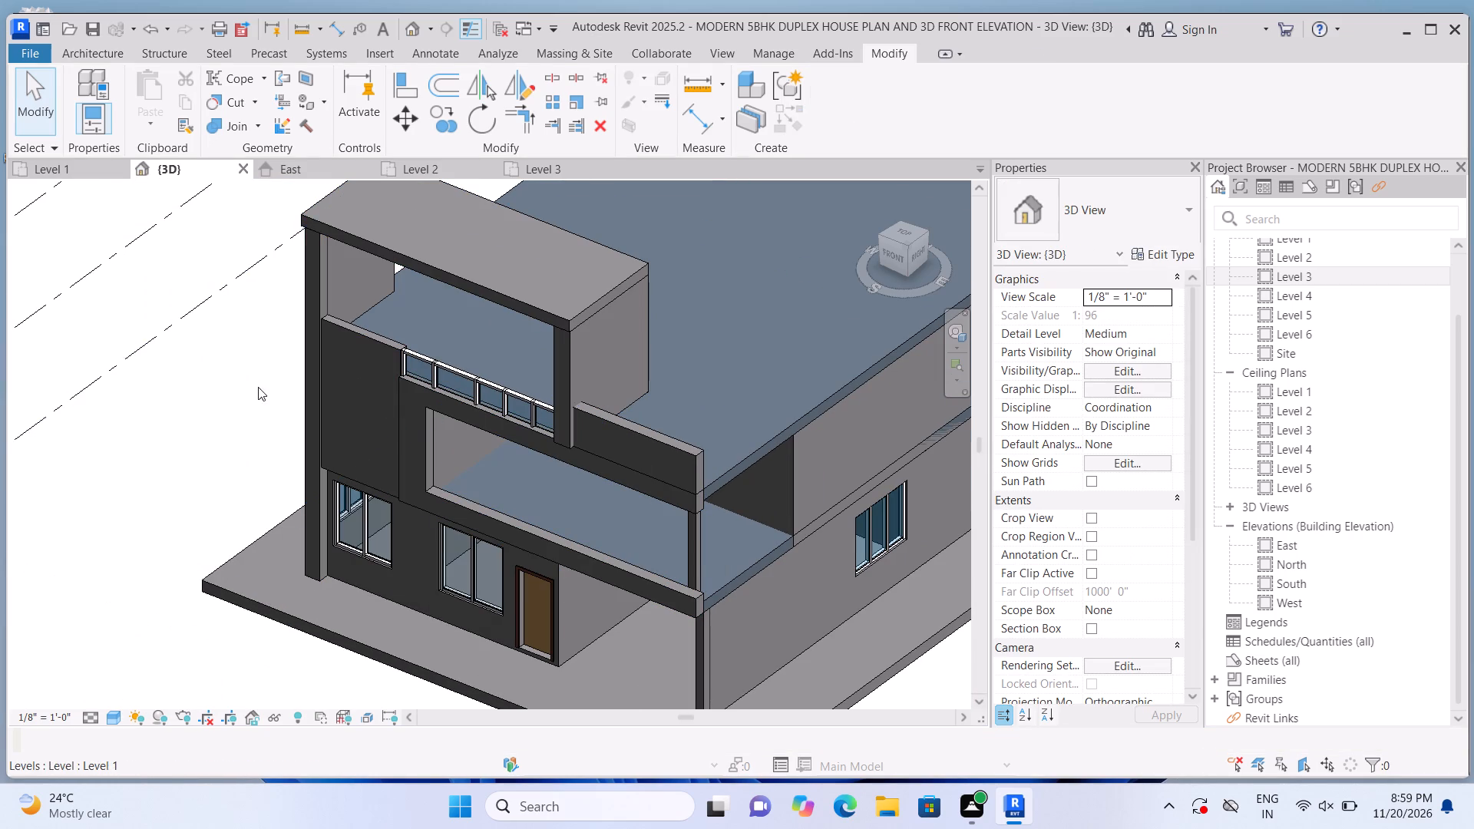
{"action": "scroll", "coordinate": [258, 387], "scroll_direction": "down", "scroll_amount": 2}
{"action": "scroll", "coordinate": [302, 214], "scroll_direction": "up", "scroll_amount": 8}
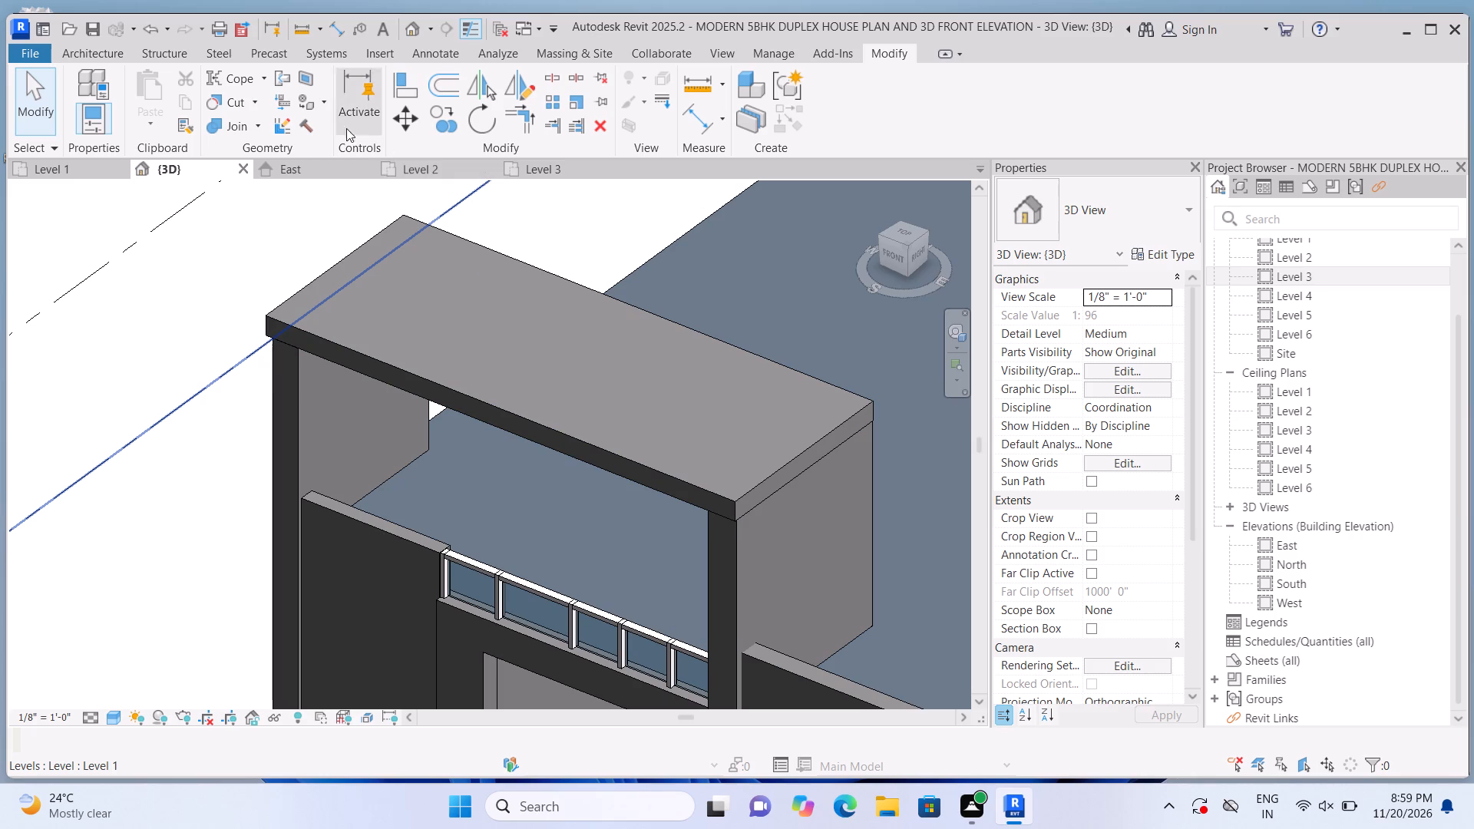
{"action": "left_click", "coordinate": [256, 121]}
{"action": "left_click", "coordinate": [256, 150]}
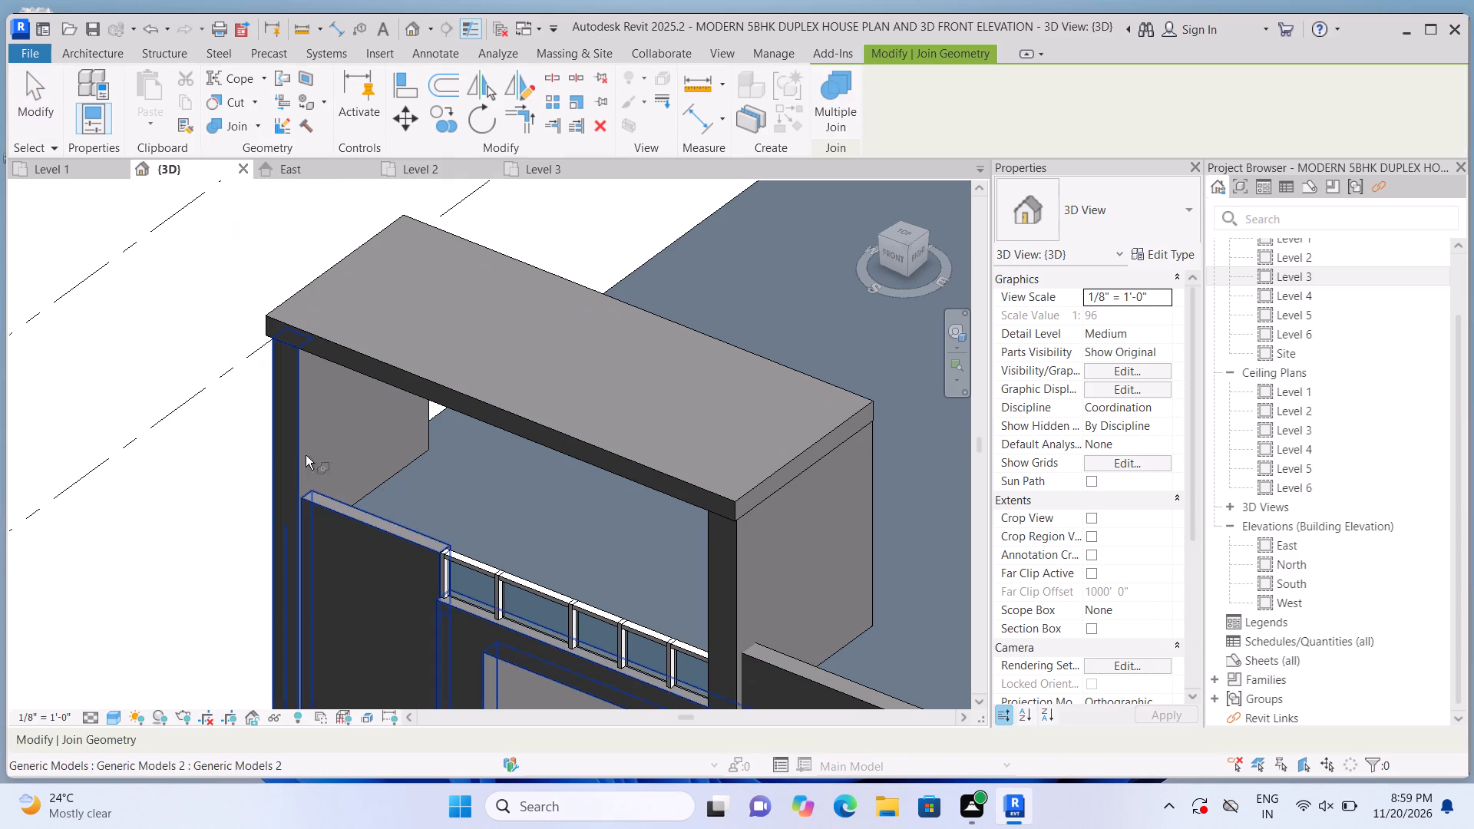
{"action": "left_click", "coordinate": [284, 398]}
{"action": "left_click", "coordinate": [362, 332]}
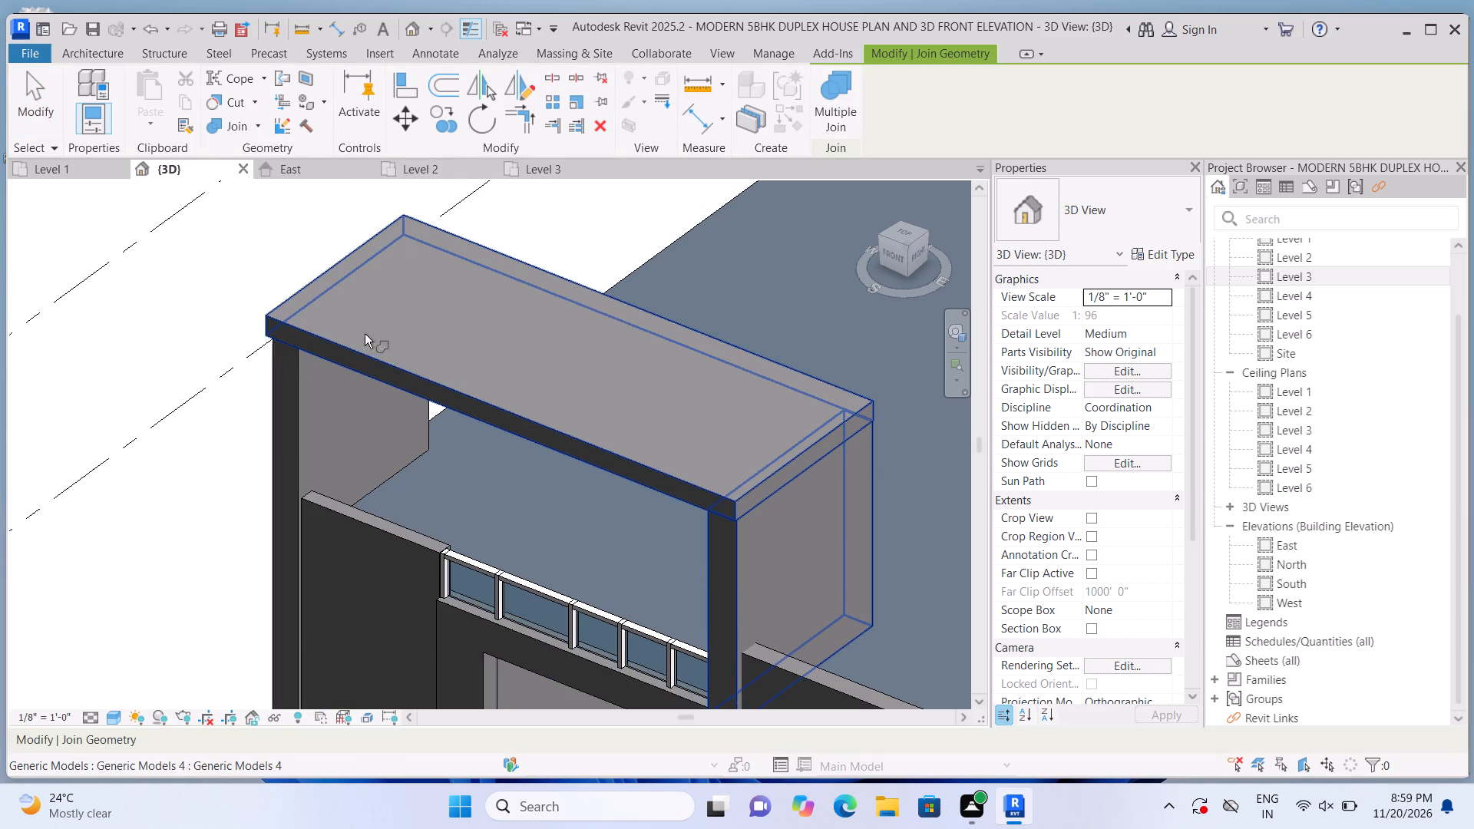
{"action": "scroll", "coordinate": [175, 507], "scroll_direction": "up", "scroll_amount": 3}
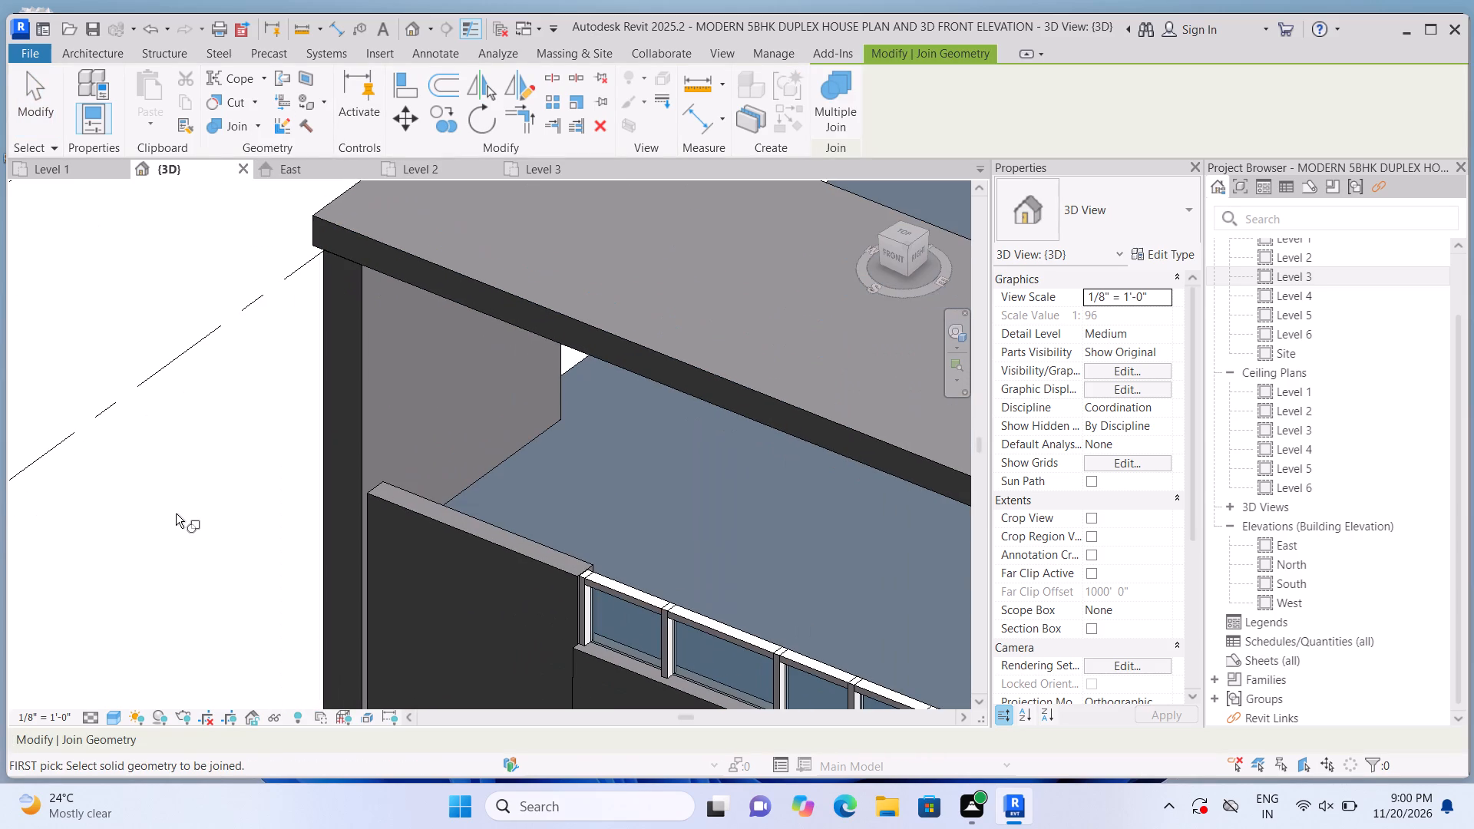
{"action": "scroll", "coordinate": [176, 510], "scroll_direction": "down", "scroll_amount": 5}
{"action": "left_click", "coordinate": [677, 522]}
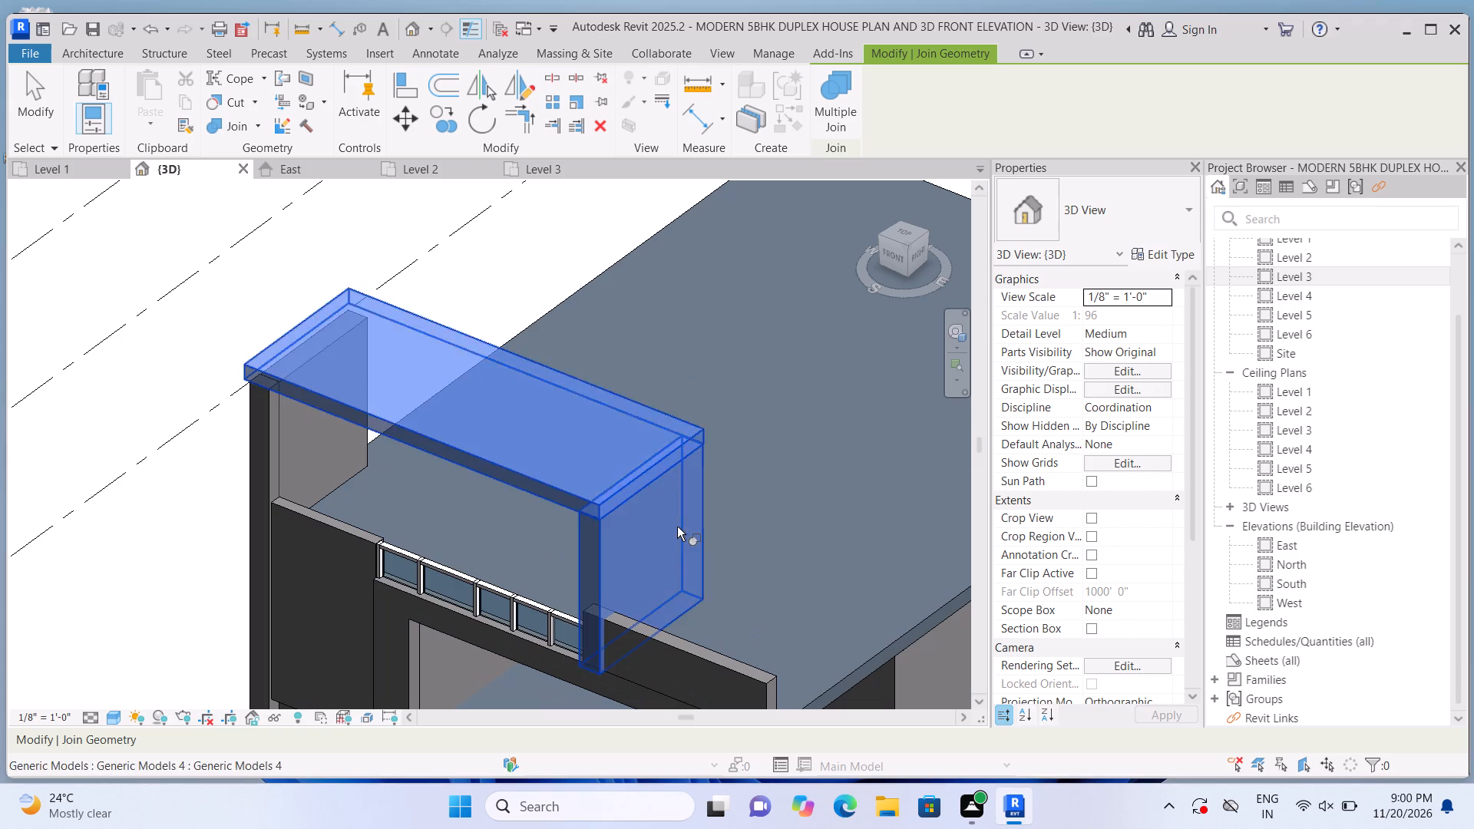
{"action": "left_click", "coordinate": [404, 417]}
{"action": "key", "text": "Escape"}
Stretch the top slab's free end outward to just beyond the older upright panel's outer face.
{"action": "scroll", "coordinate": [260, 447], "scroll_direction": "down", "scroll_amount": 2}
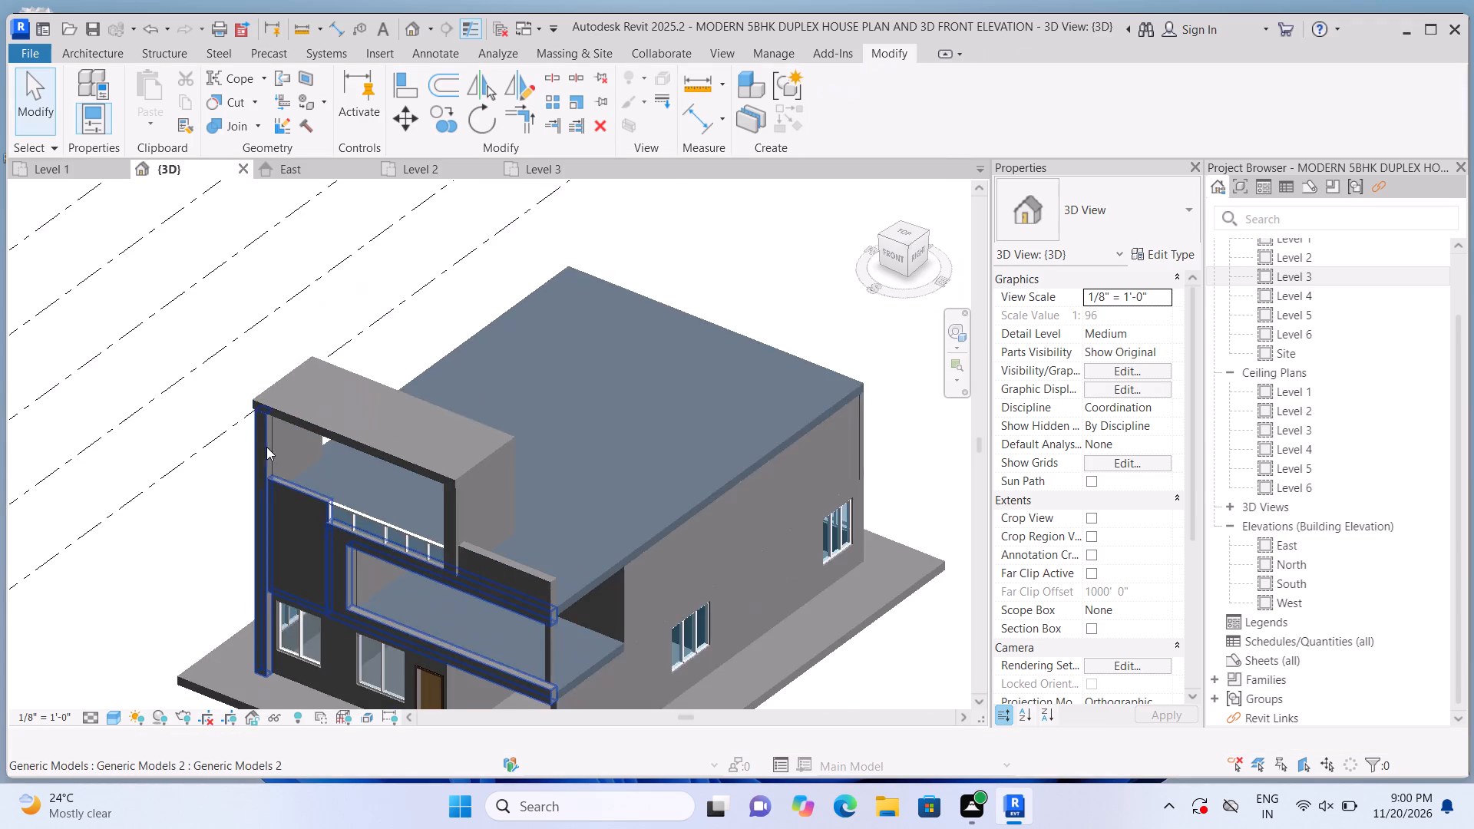
{"action": "scroll", "coordinate": [266, 447], "scroll_direction": "down", "scroll_amount": 3}
{"action": "middle_click_drag", "start_coordinate": [181, 524], "coordinate": [431, 552], "text": "shift"}
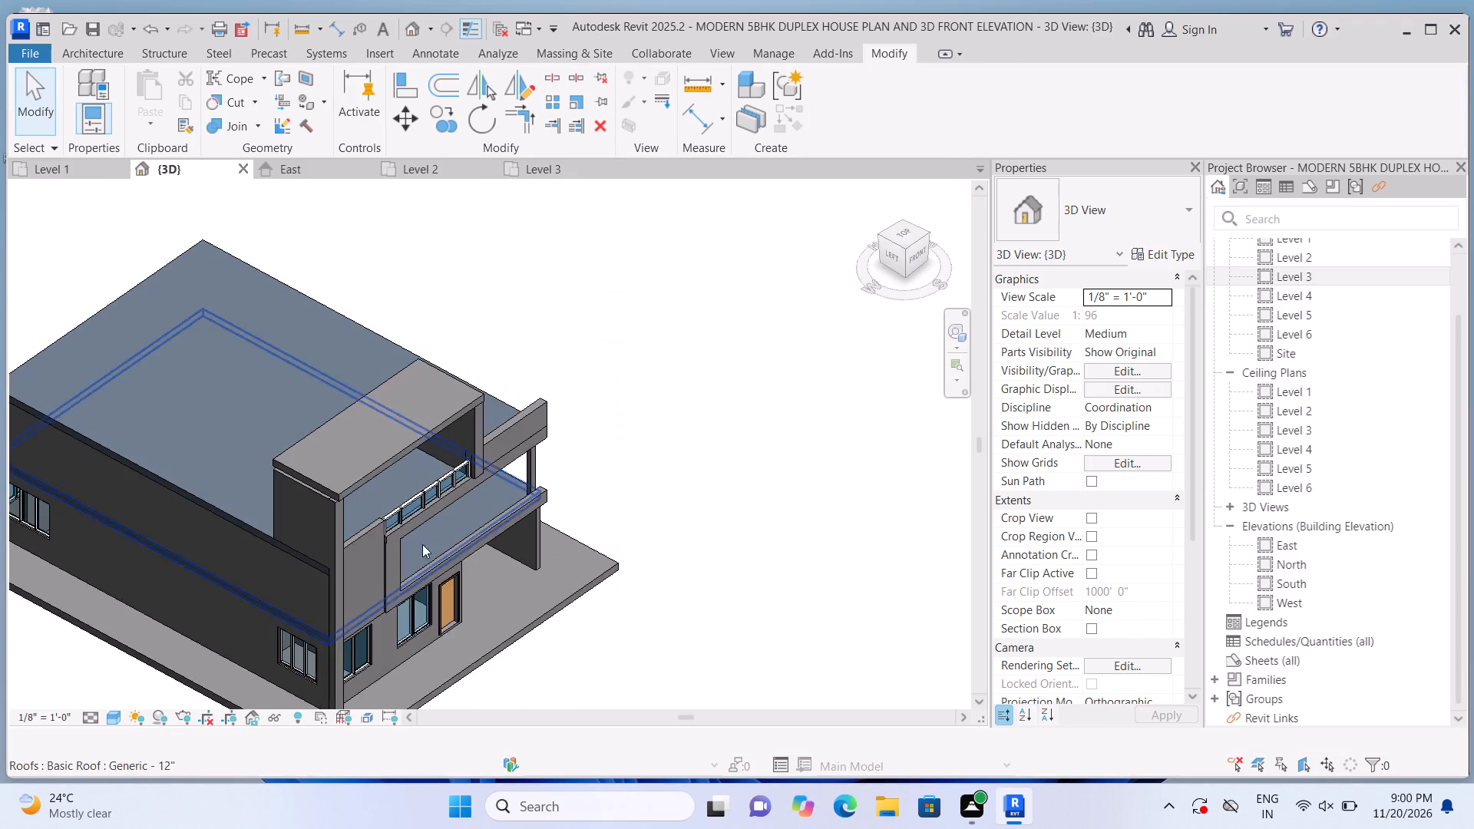
{"action": "scroll", "coordinate": [405, 533], "scroll_direction": "up", "scroll_amount": 6}
{"action": "scroll", "coordinate": [267, 461], "scroll_direction": "up", "scroll_amount": 1}
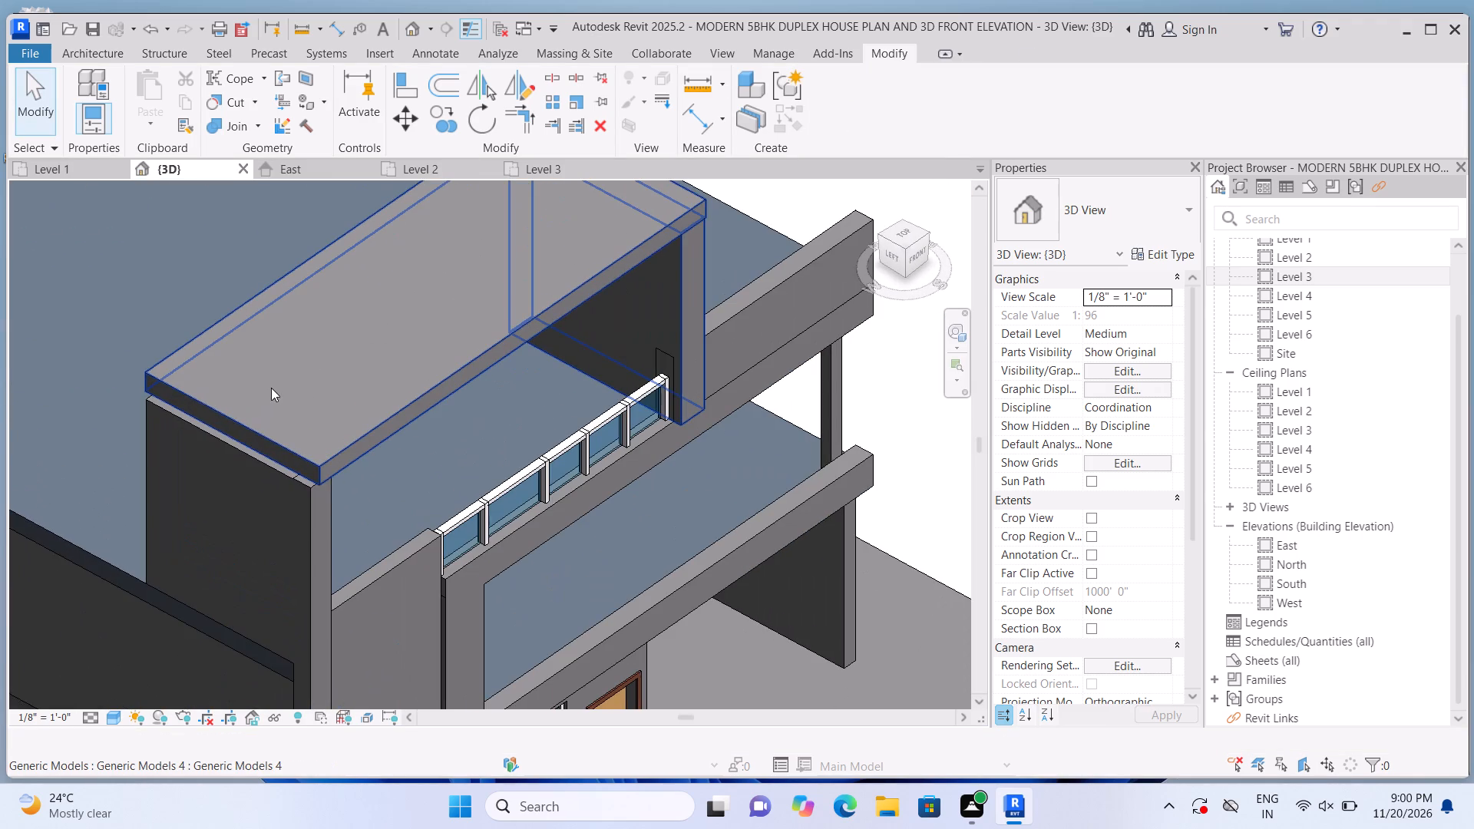
{"action": "left_click", "coordinate": [273, 384]}
{"action": "scroll", "coordinate": [251, 437], "scroll_direction": "up", "scroll_amount": 1}
{"action": "left_click", "coordinate": [224, 426]}
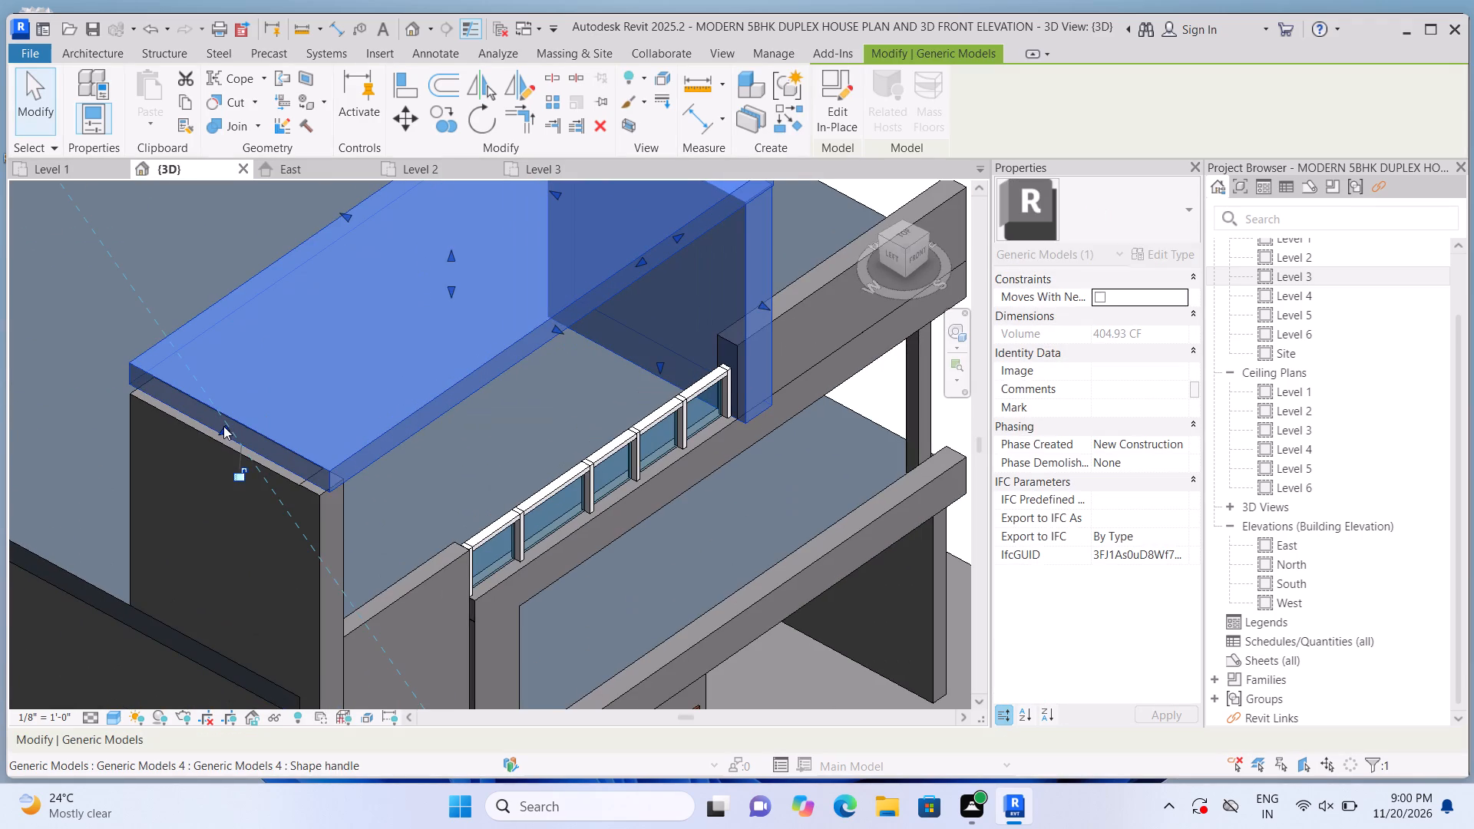
{"action": "left_click", "coordinate": [224, 428]}
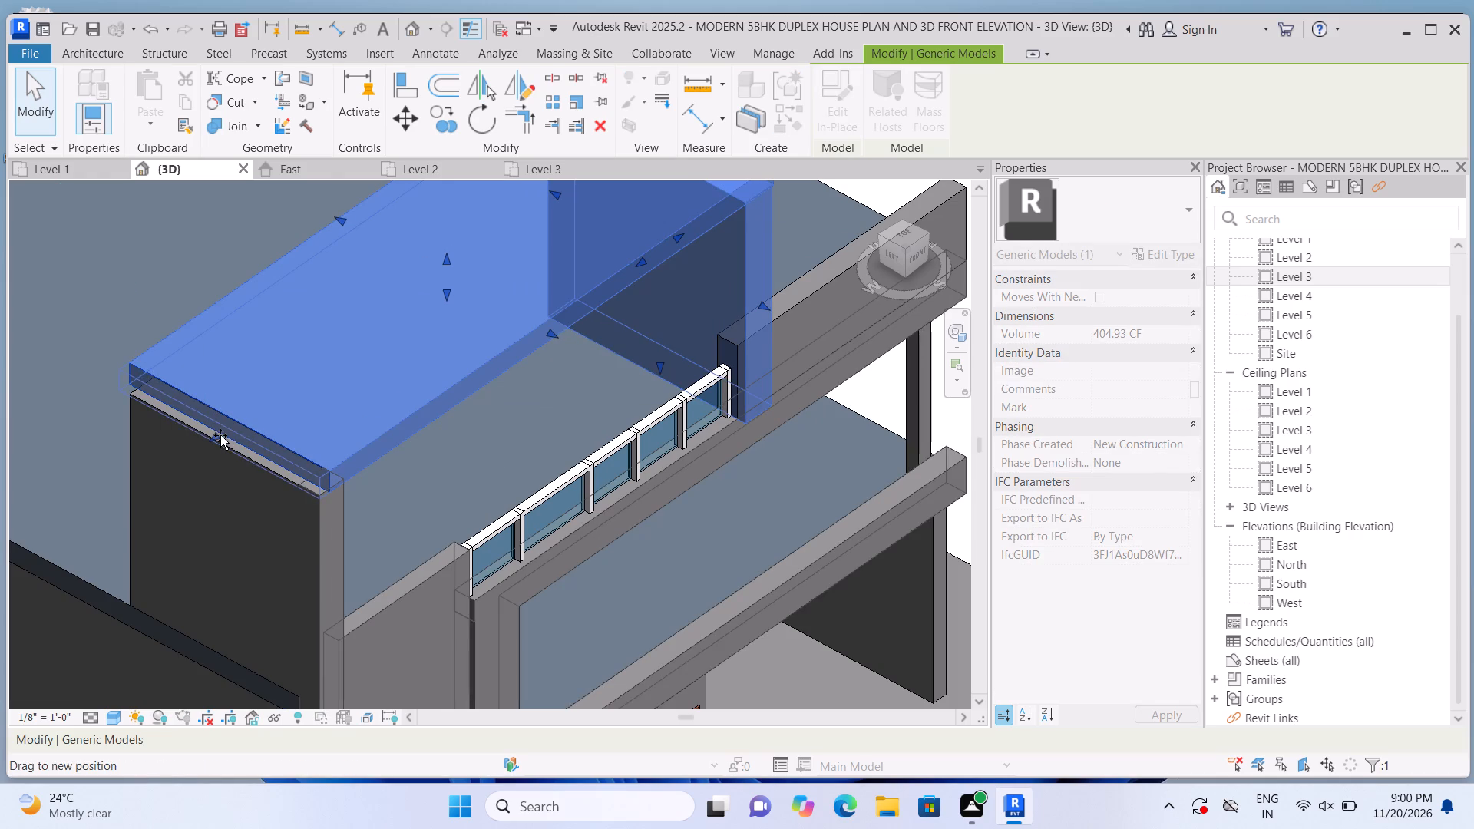
{"action": "scroll", "coordinate": [197, 463], "scroll_direction": "up", "scroll_amount": 4}
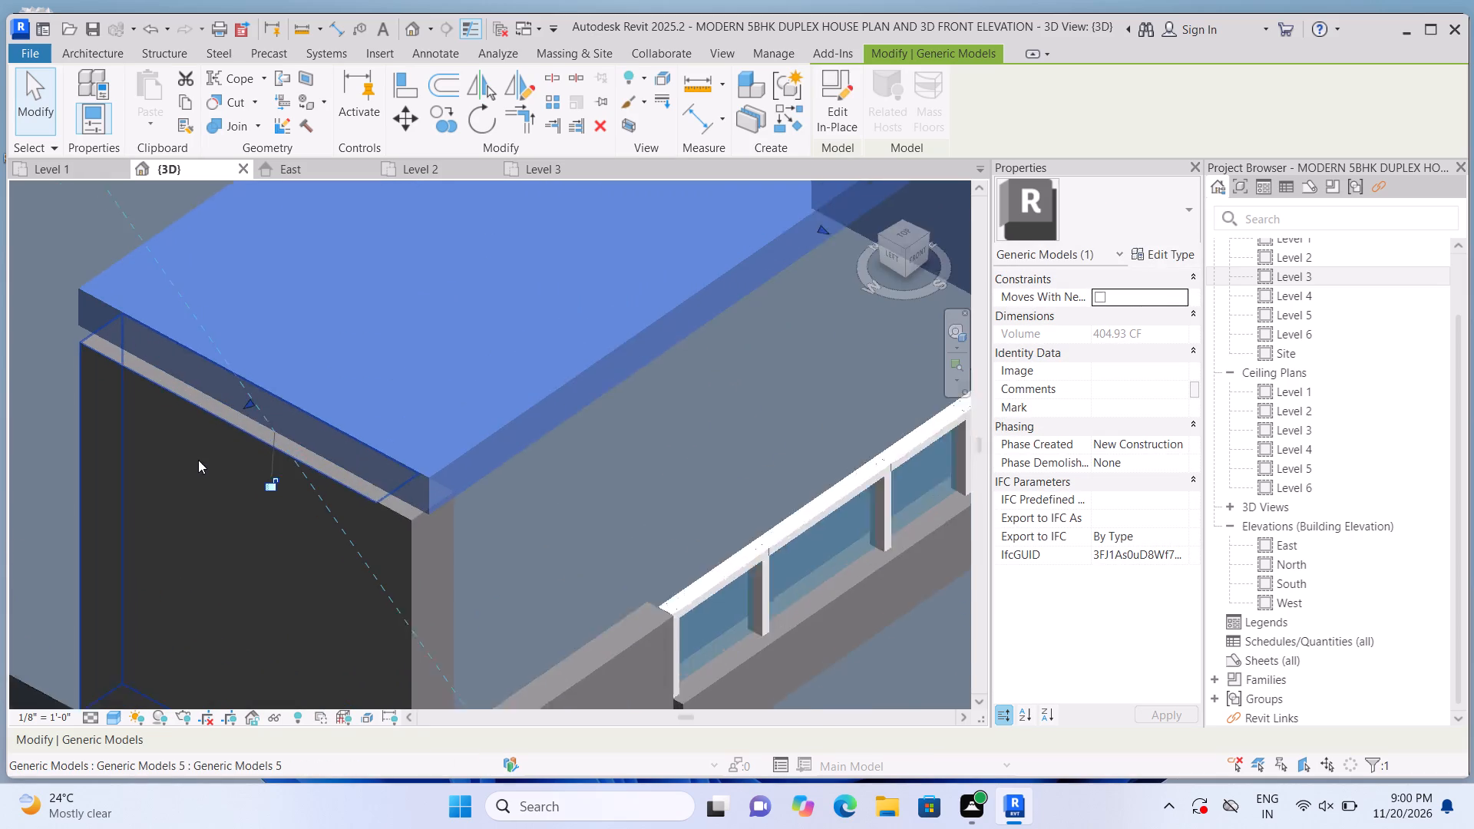
{"action": "scroll", "coordinate": [198, 460], "scroll_direction": "up", "scroll_amount": 3}
{"action": "left_click_drag", "start_coordinate": [270, 375], "coordinate": [270, 392]}
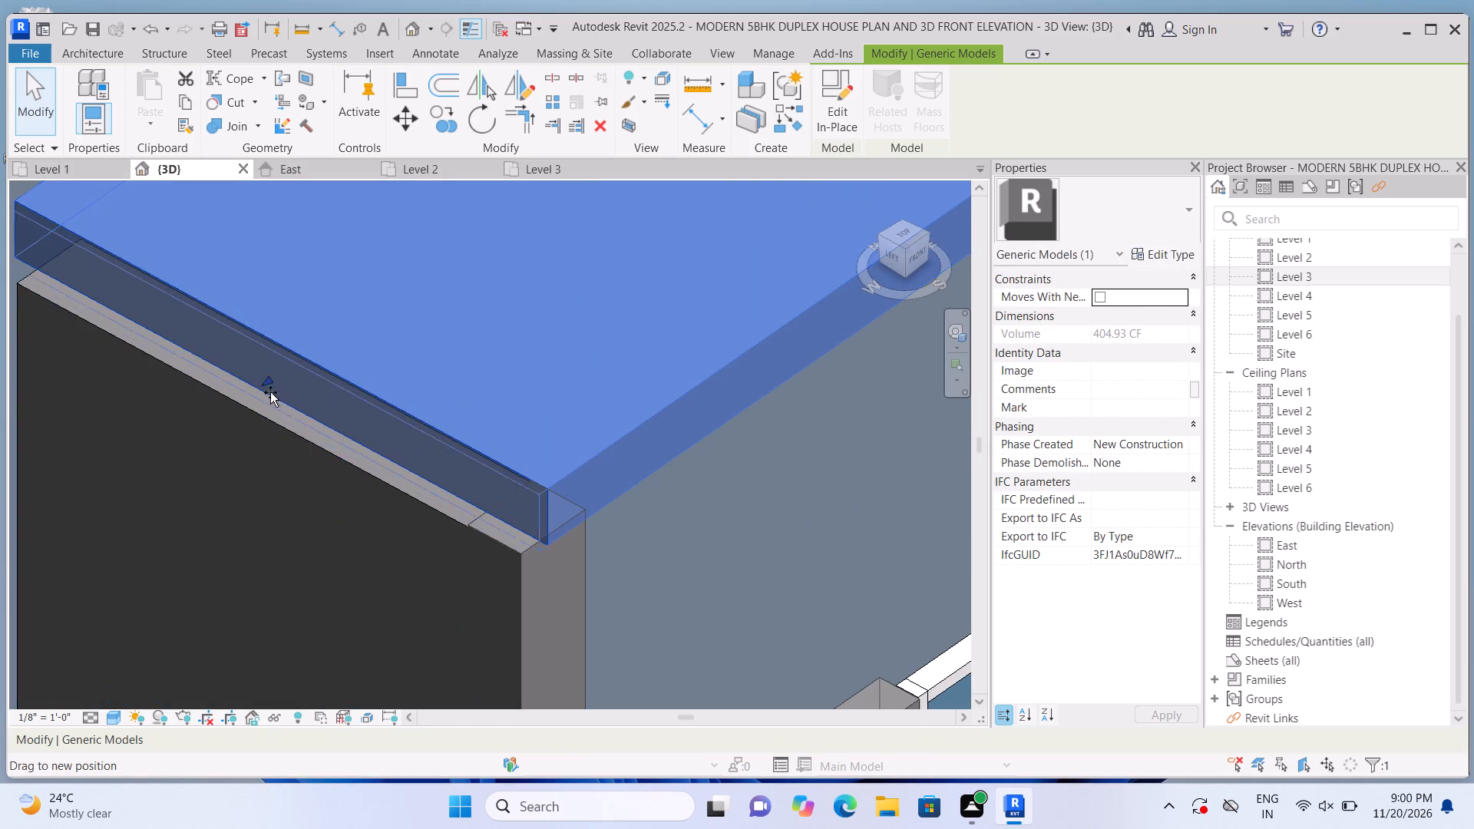
{"action": "left_click_drag", "start_coordinate": [270, 392], "coordinate": [268, 398]}
{"action": "left_click", "coordinate": [268, 398]}
{"action": "scroll", "coordinate": [292, 406], "scroll_direction": "down", "scroll_amount": 5}
{"action": "key", "text": "Escape"}
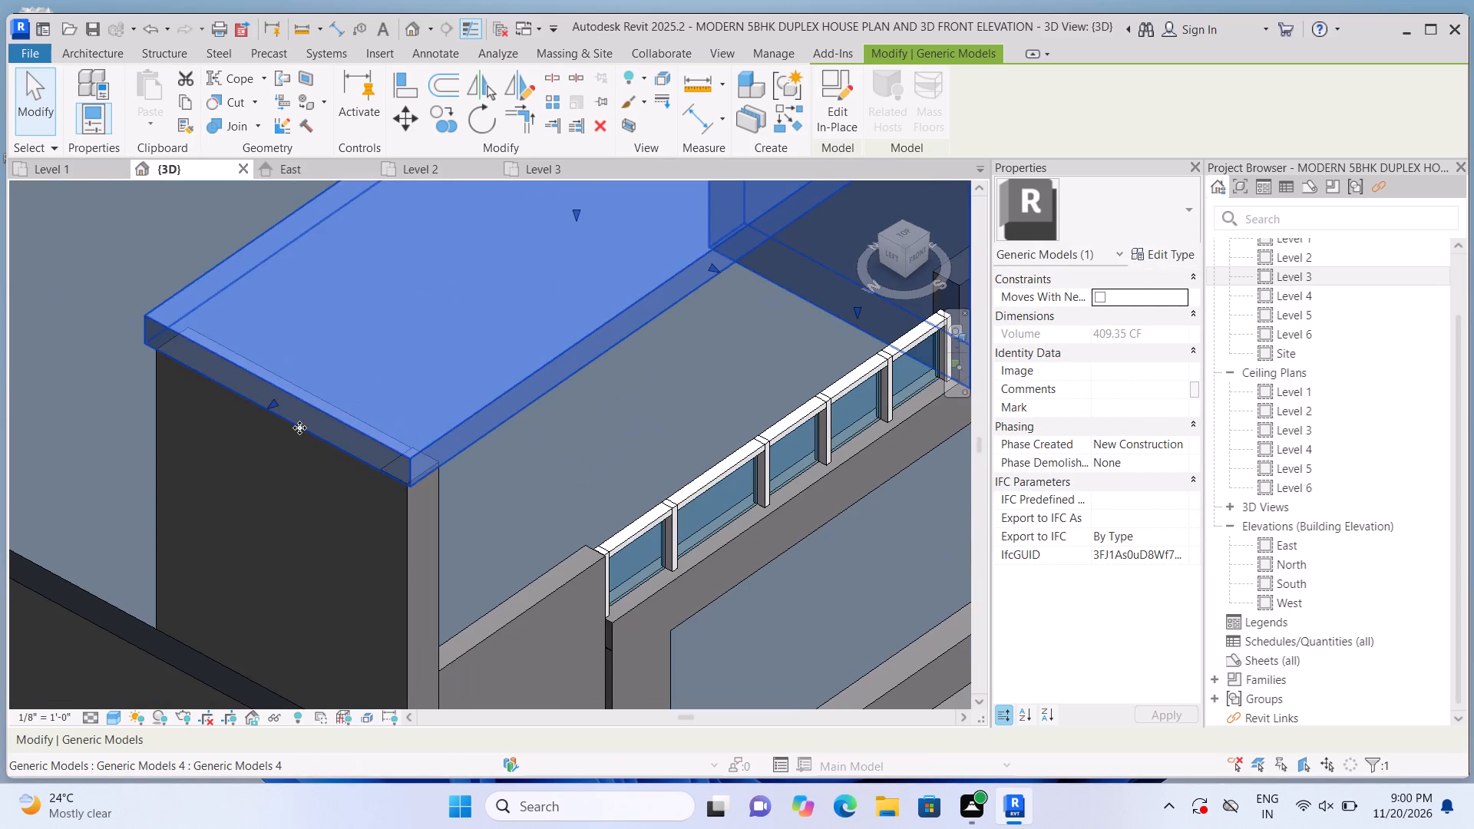
Raise the top of the older upright panel to close the gap beneath the top slab's free end.
{"action": "scroll", "coordinate": [301, 434], "scroll_direction": "down", "scroll_amount": 9}
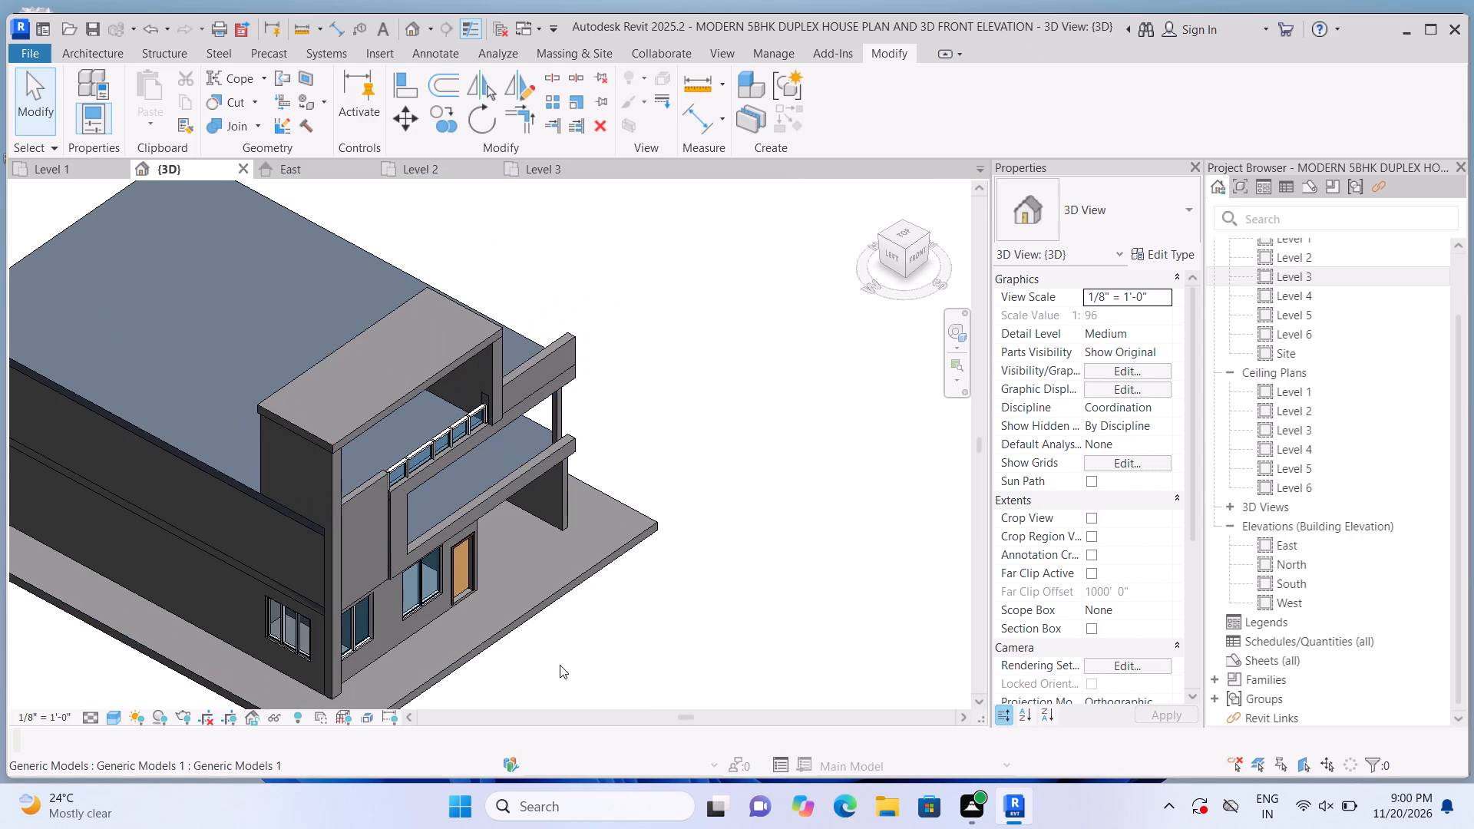
{"action": "middle_click", "coordinate": [534, 583], "text": "shift"}
{"action": "middle_click_drag", "start_coordinate": [615, 642], "coordinate": [577, 537], "text": "shift"}
{"action": "left_click_drag", "start_coordinate": [600, 628], "coordinate": [577, 537], "text": "shift"}
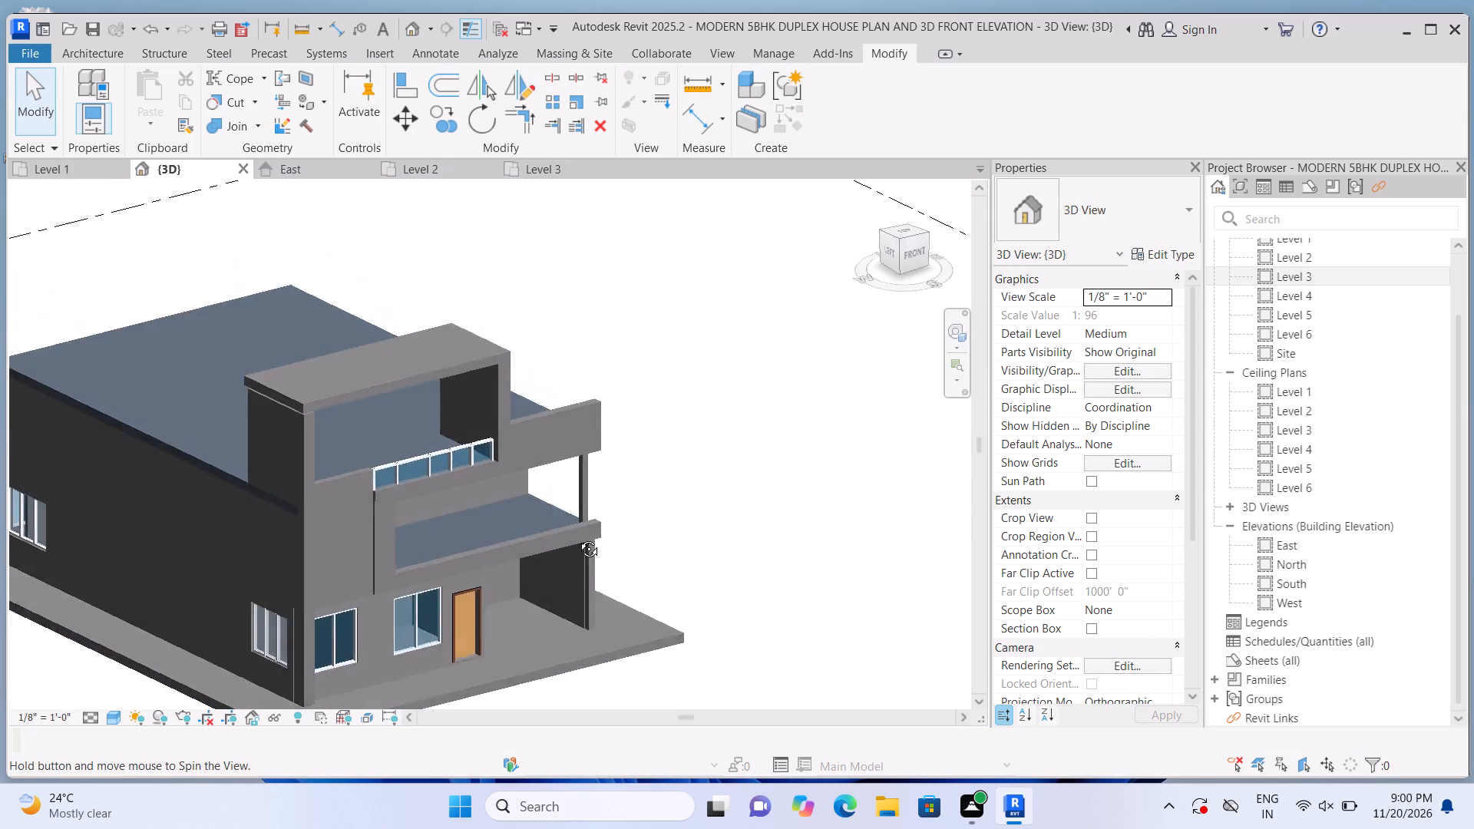
{"action": "left_click_drag", "start_coordinate": [577, 537], "coordinate": [563, 454], "text": "shift"}
{"action": "middle_click_drag", "start_coordinate": [577, 537], "coordinate": [563, 438], "text": "shift"}
{"action": "left_click", "coordinate": [563, 454], "text": "shift"}
{"action": "left_click_drag", "start_coordinate": [563, 454], "coordinate": [563, 438], "text": "shift"}
{"action": "scroll", "coordinate": [348, 431], "scroll_direction": "up", "scroll_amount": 5}
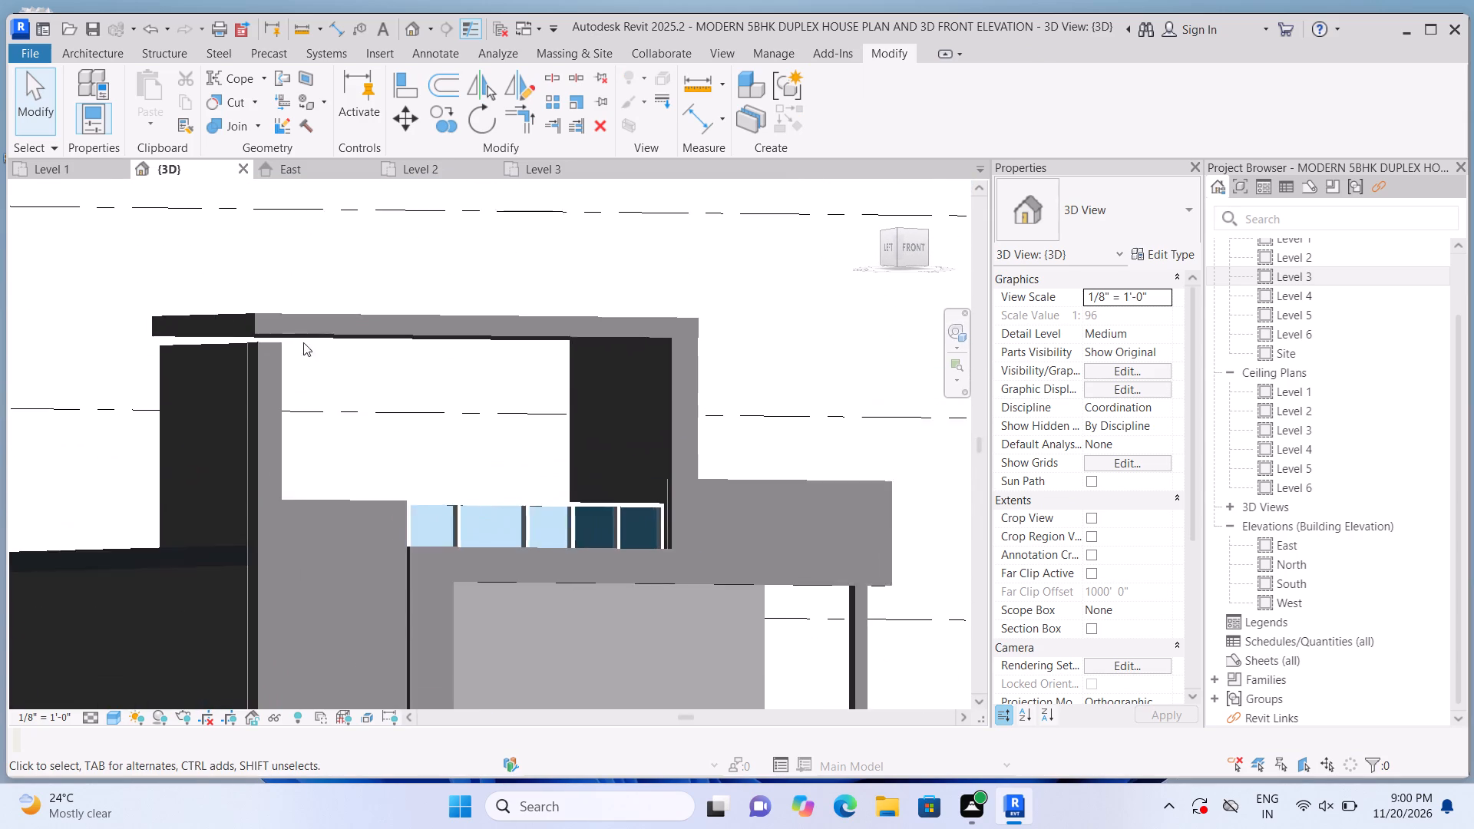
{"action": "scroll", "coordinate": [303, 342], "scroll_direction": "up", "scroll_amount": 1}
{"action": "scroll", "coordinate": [124, 366], "scroll_direction": "up", "scroll_amount": 2}
{"action": "left_click", "coordinate": [218, 389]}
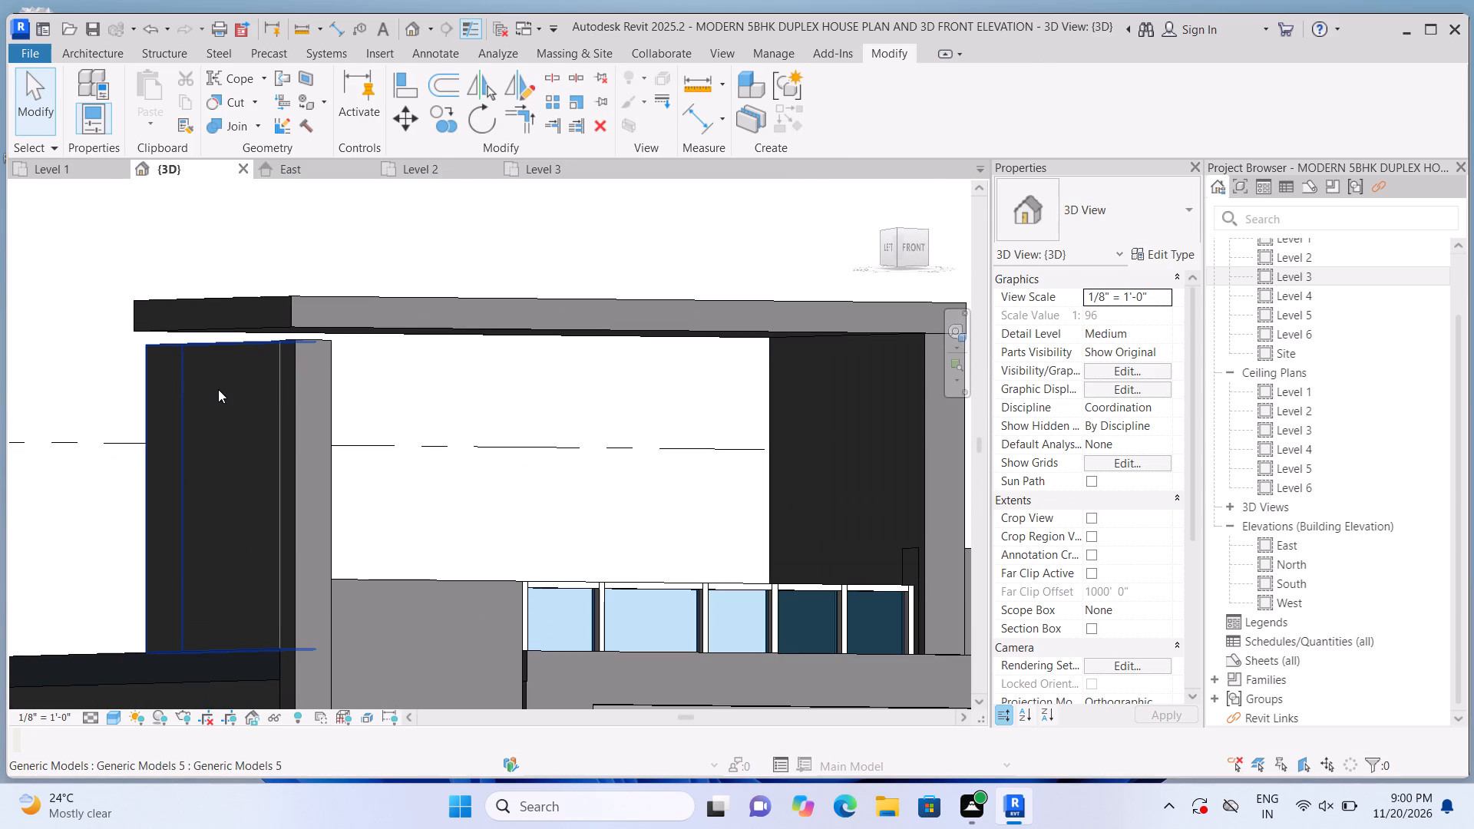
{"action": "scroll", "coordinate": [216, 369], "scroll_direction": "up", "scroll_amount": 2}
{"action": "left_click", "coordinate": [234, 324]}
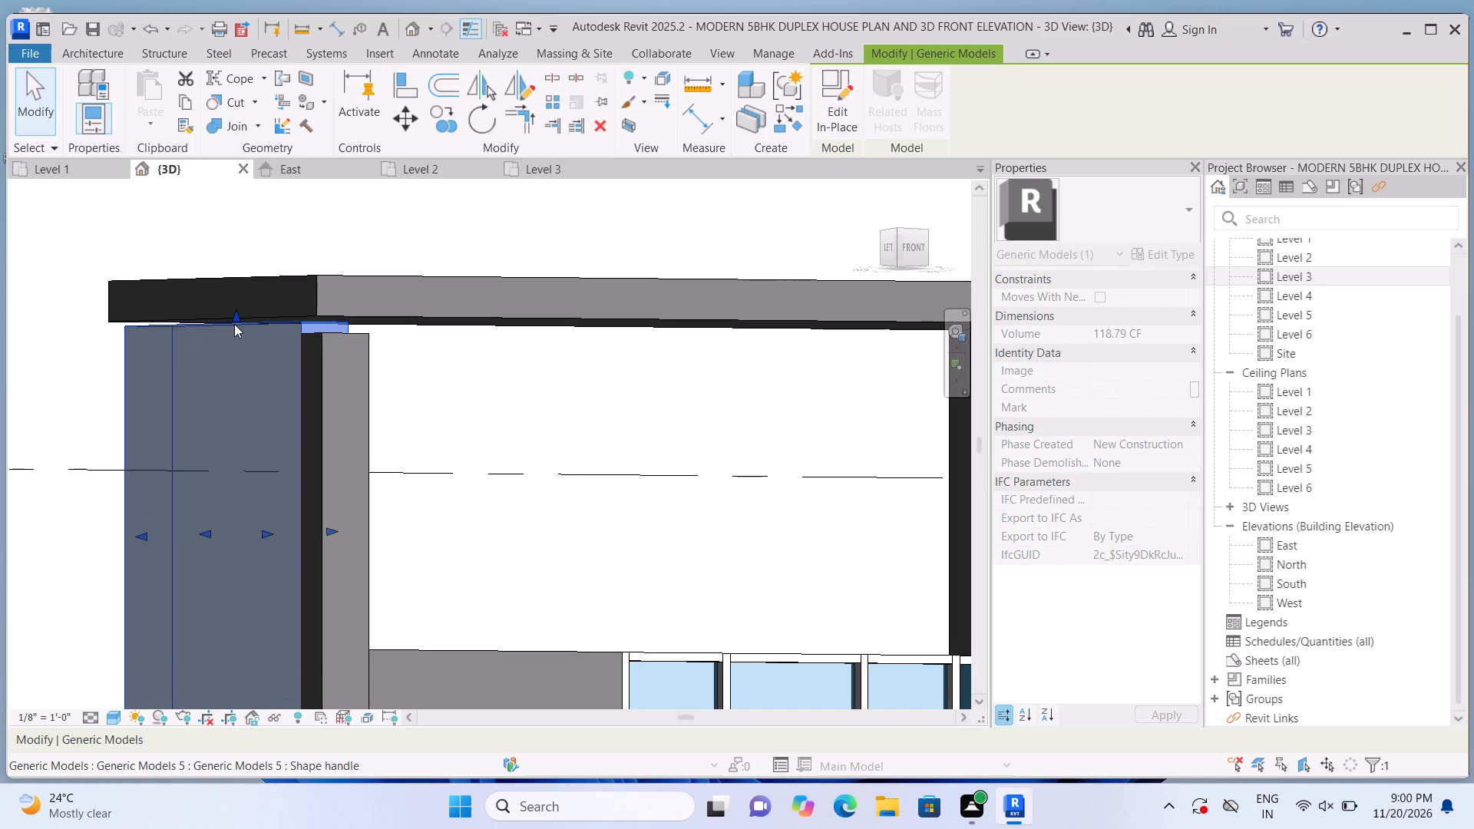
{"action": "left_click", "coordinate": [234, 312]}
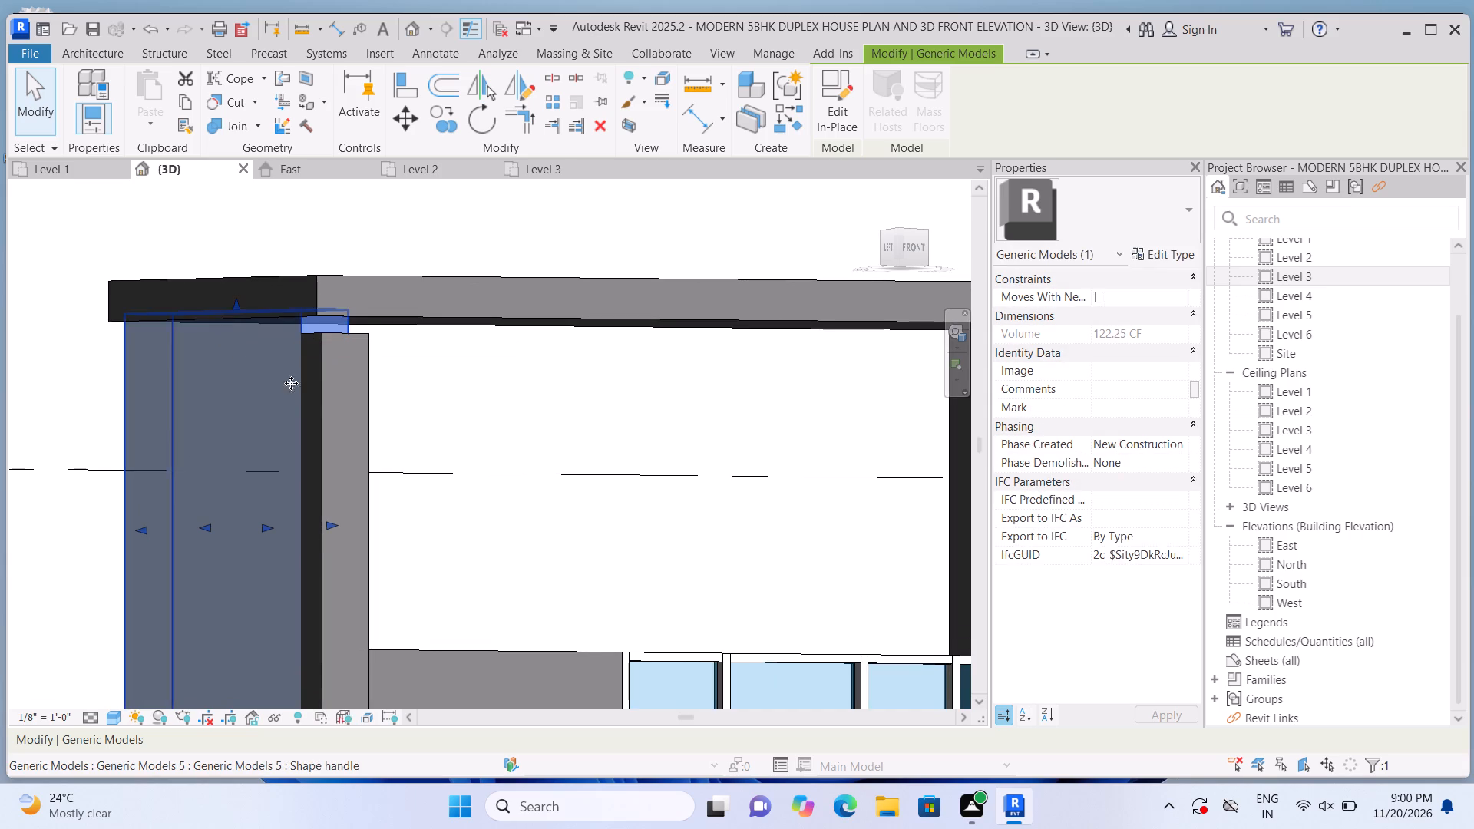
Raise the top of the facade frame's tall corner strip to meet the underside of the top slab.
{"action": "left_click", "coordinate": [334, 400]}
{"action": "left_click", "coordinate": [332, 324]}
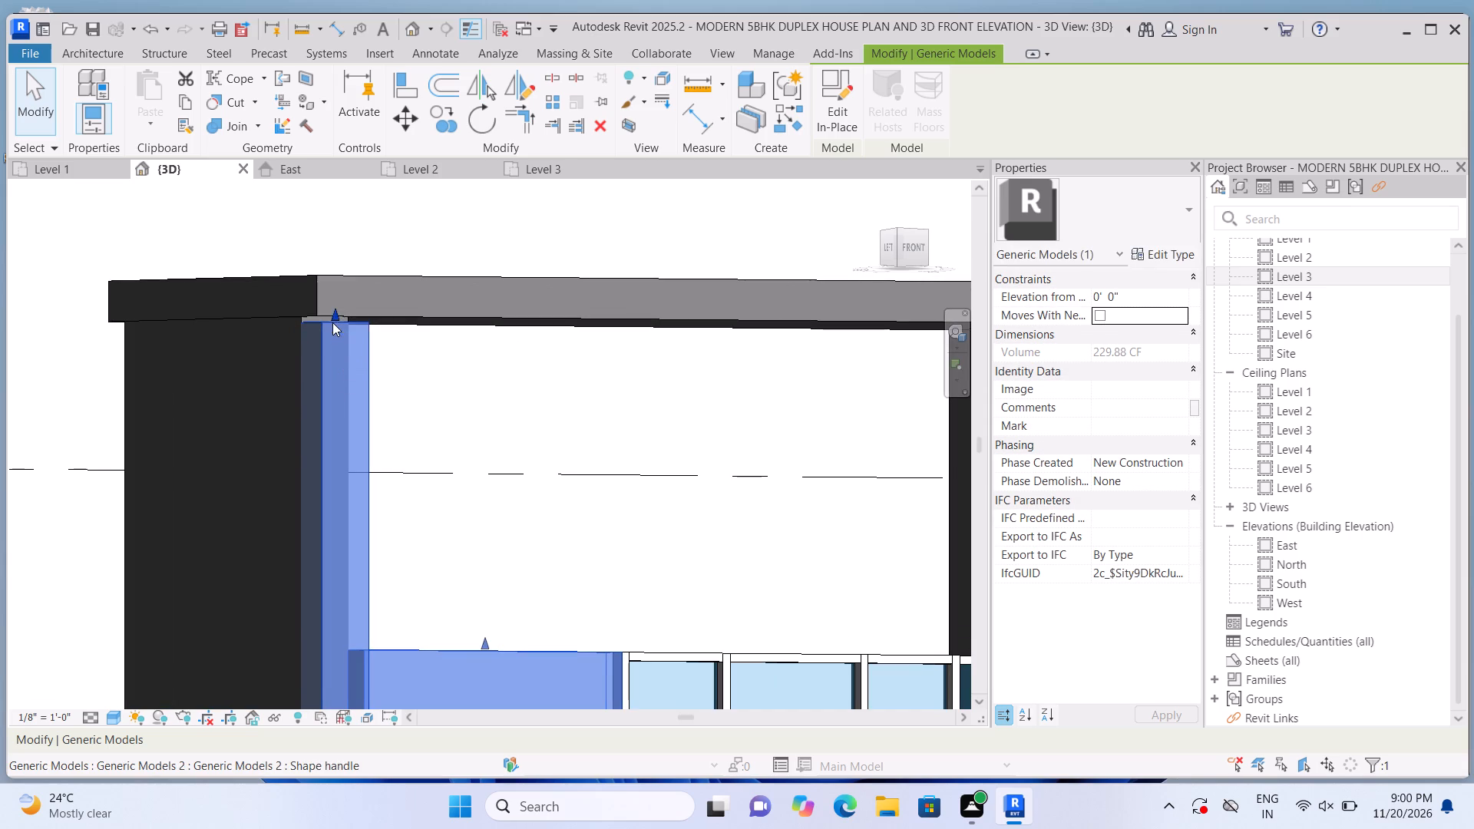
{"action": "left_click", "coordinate": [335, 309]}
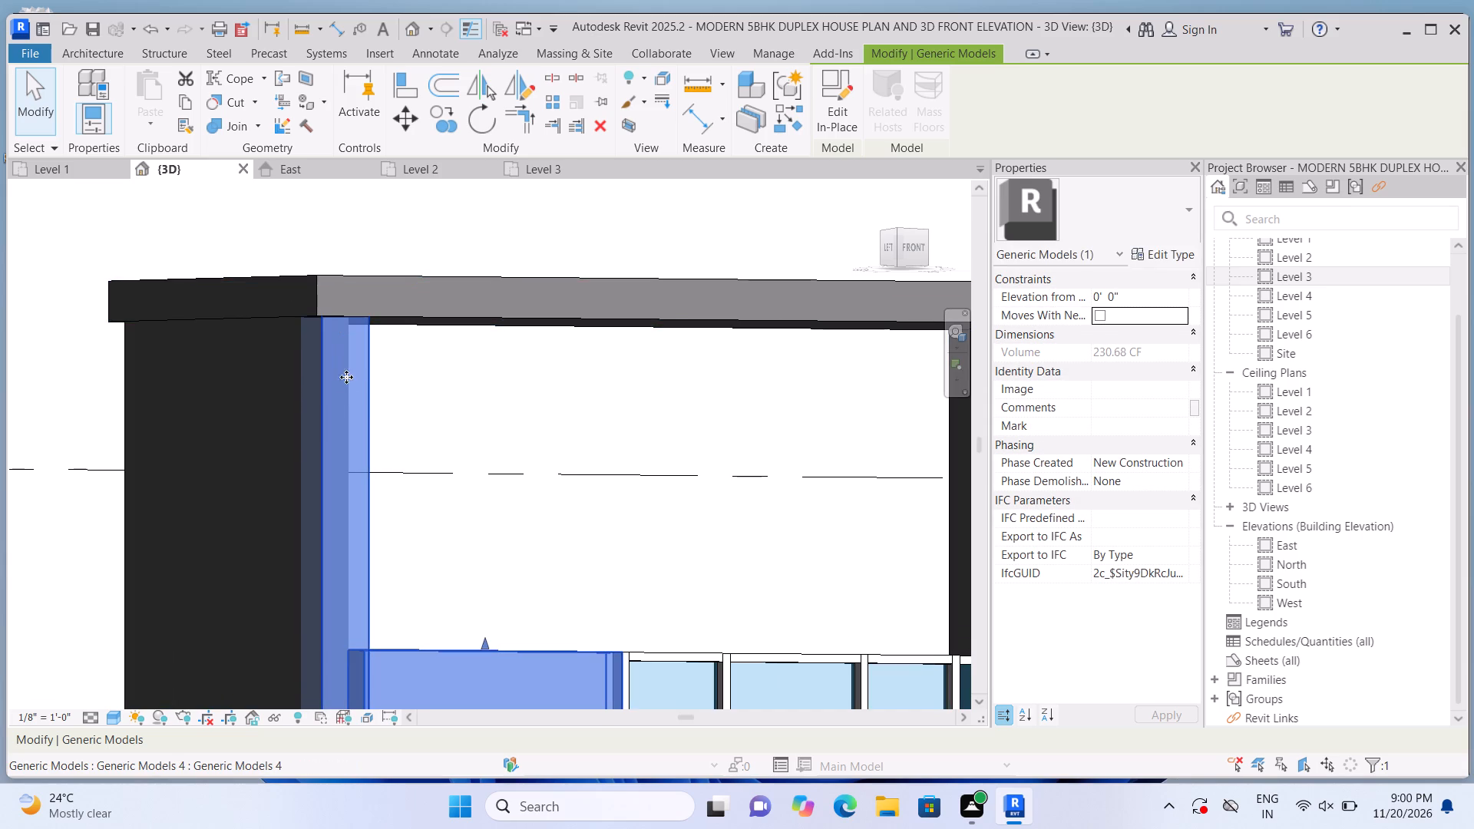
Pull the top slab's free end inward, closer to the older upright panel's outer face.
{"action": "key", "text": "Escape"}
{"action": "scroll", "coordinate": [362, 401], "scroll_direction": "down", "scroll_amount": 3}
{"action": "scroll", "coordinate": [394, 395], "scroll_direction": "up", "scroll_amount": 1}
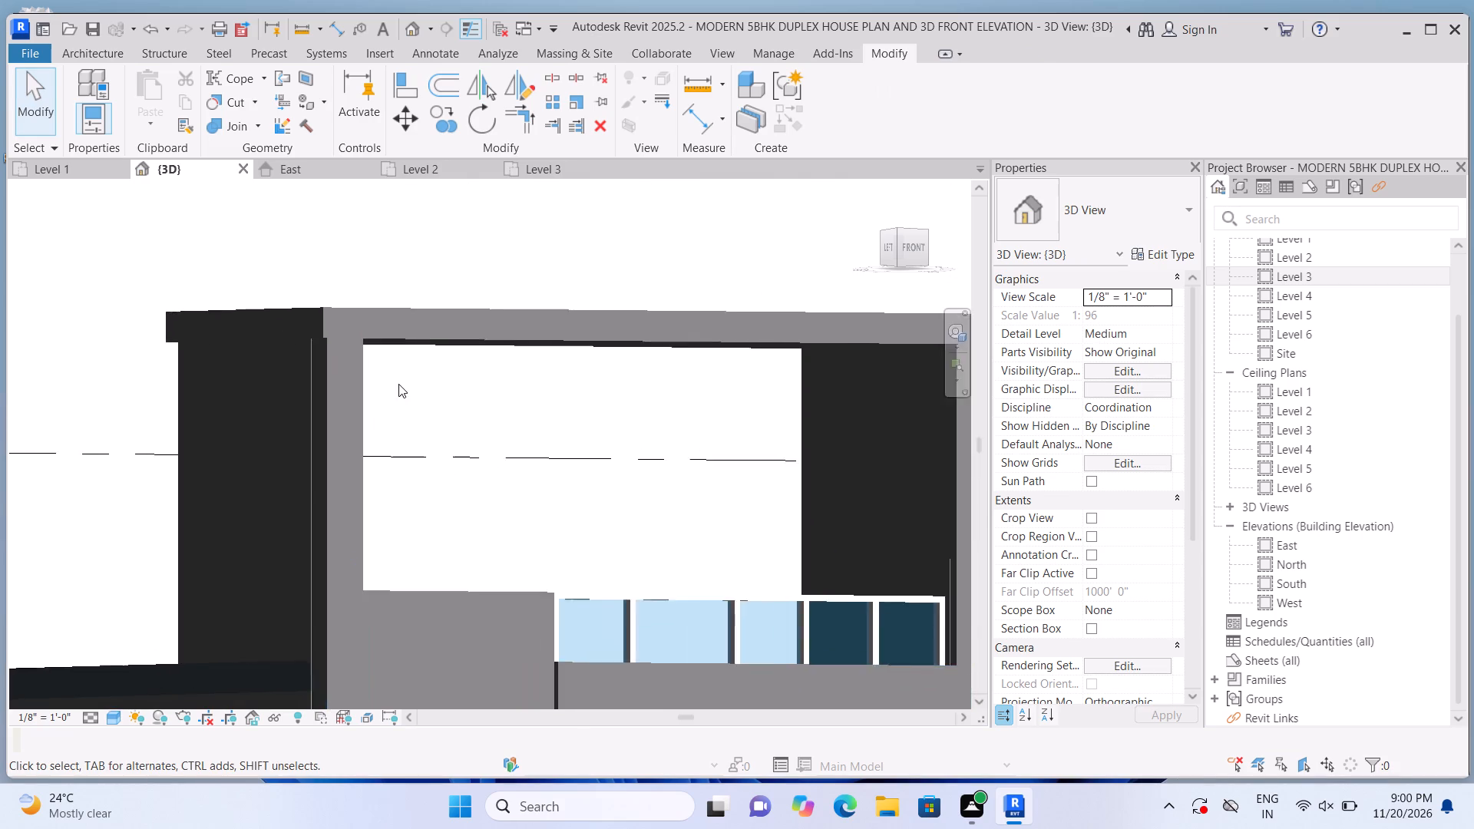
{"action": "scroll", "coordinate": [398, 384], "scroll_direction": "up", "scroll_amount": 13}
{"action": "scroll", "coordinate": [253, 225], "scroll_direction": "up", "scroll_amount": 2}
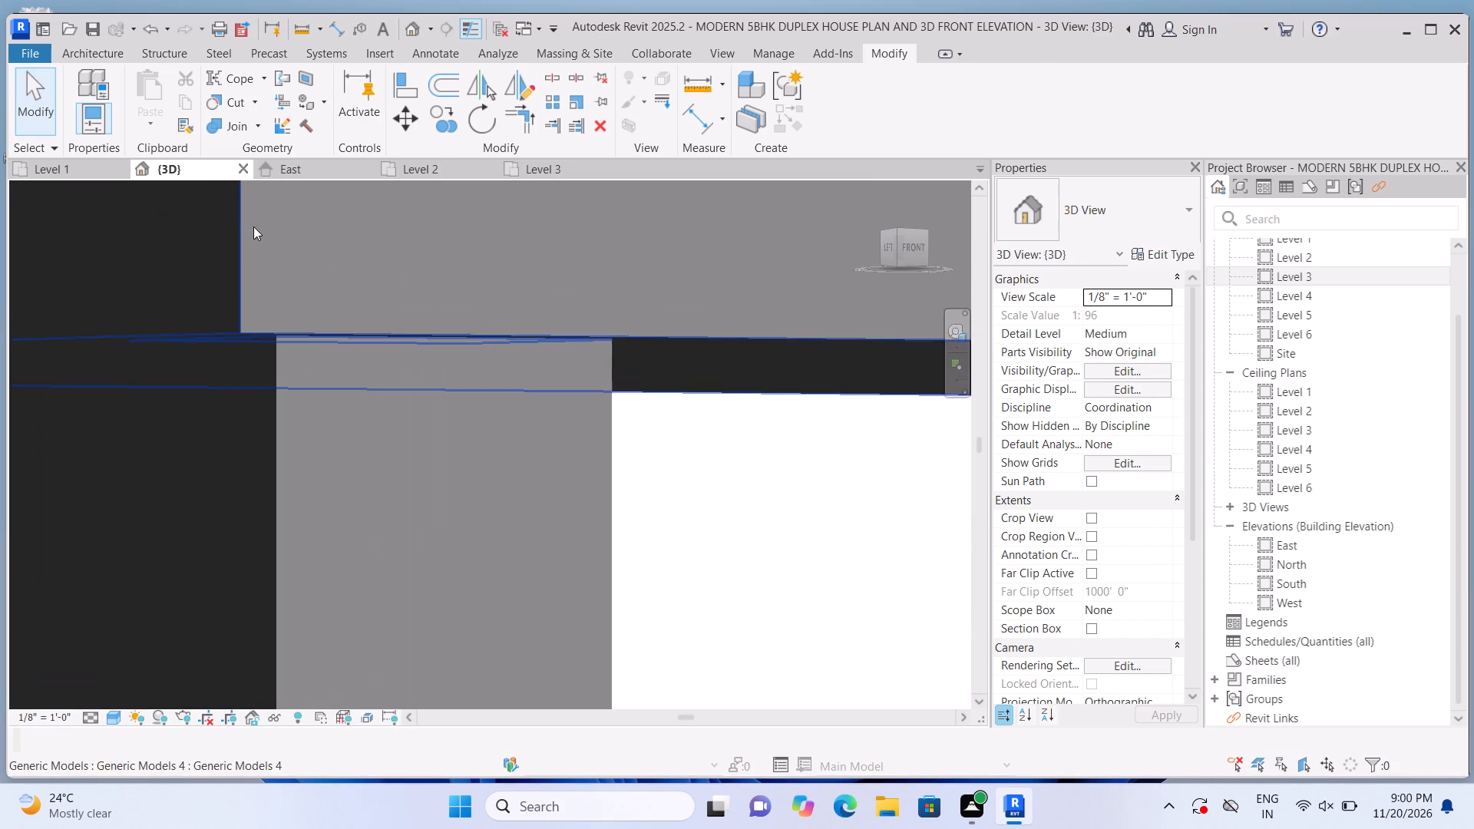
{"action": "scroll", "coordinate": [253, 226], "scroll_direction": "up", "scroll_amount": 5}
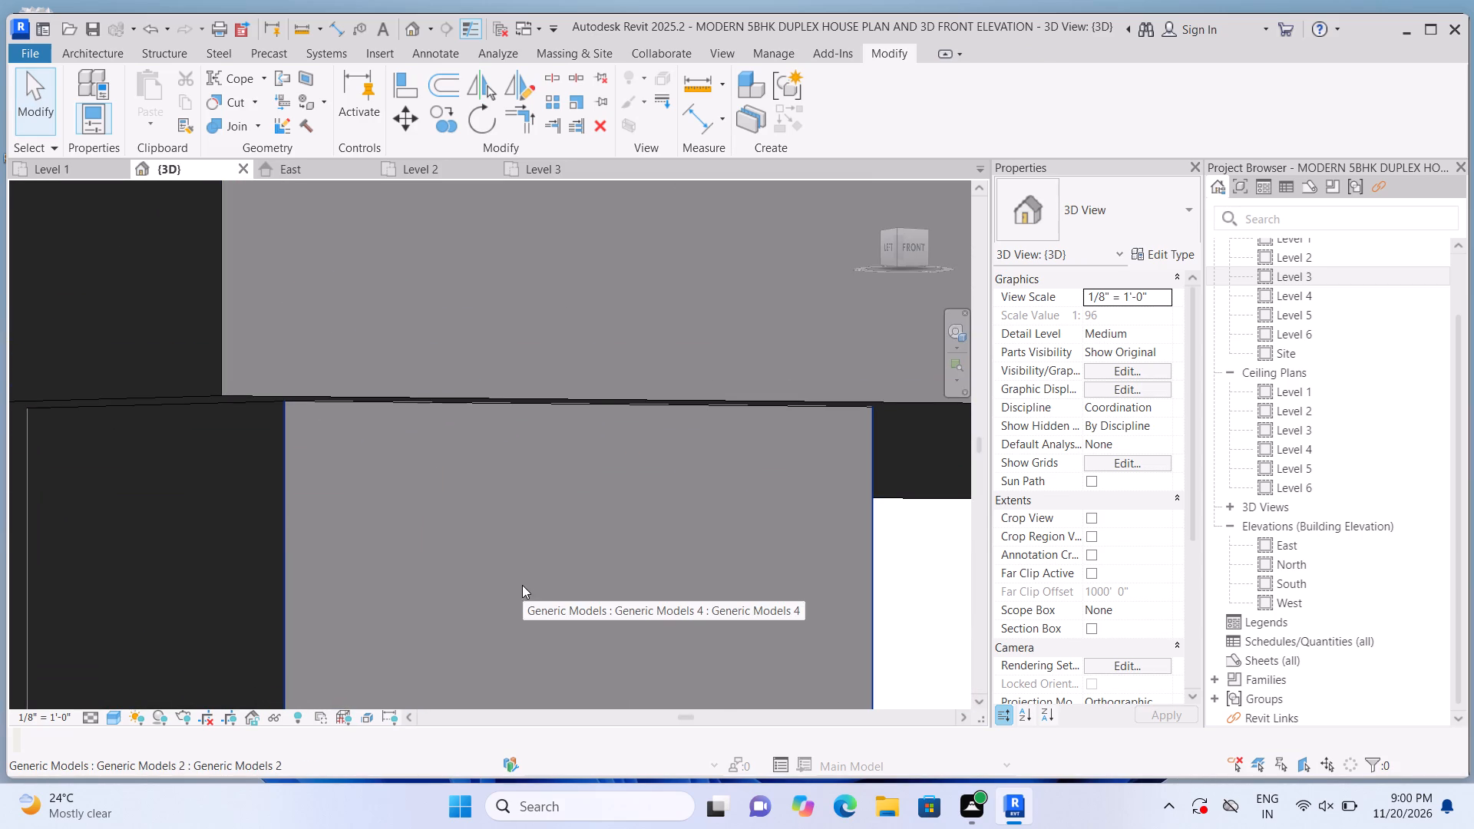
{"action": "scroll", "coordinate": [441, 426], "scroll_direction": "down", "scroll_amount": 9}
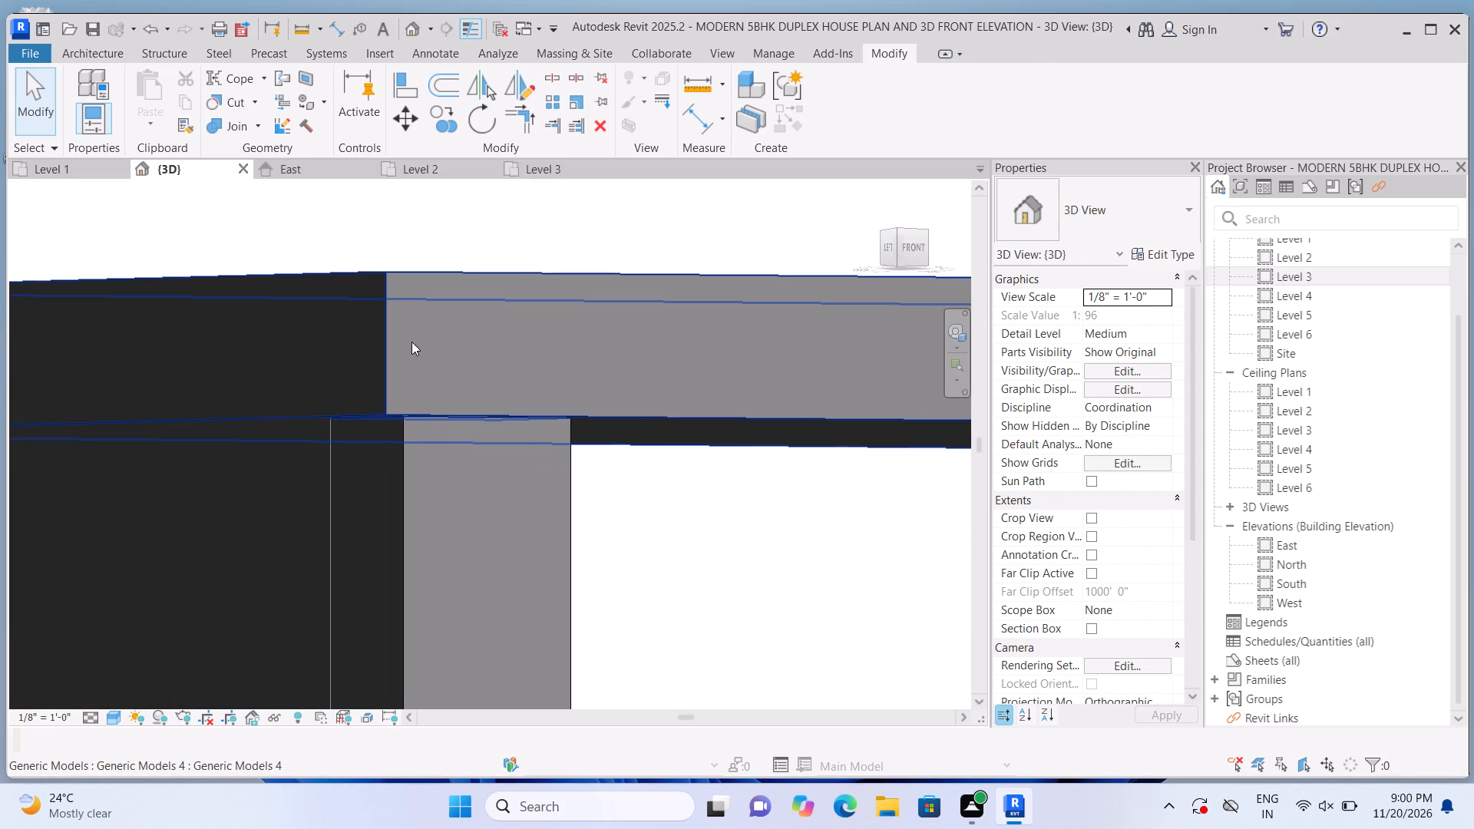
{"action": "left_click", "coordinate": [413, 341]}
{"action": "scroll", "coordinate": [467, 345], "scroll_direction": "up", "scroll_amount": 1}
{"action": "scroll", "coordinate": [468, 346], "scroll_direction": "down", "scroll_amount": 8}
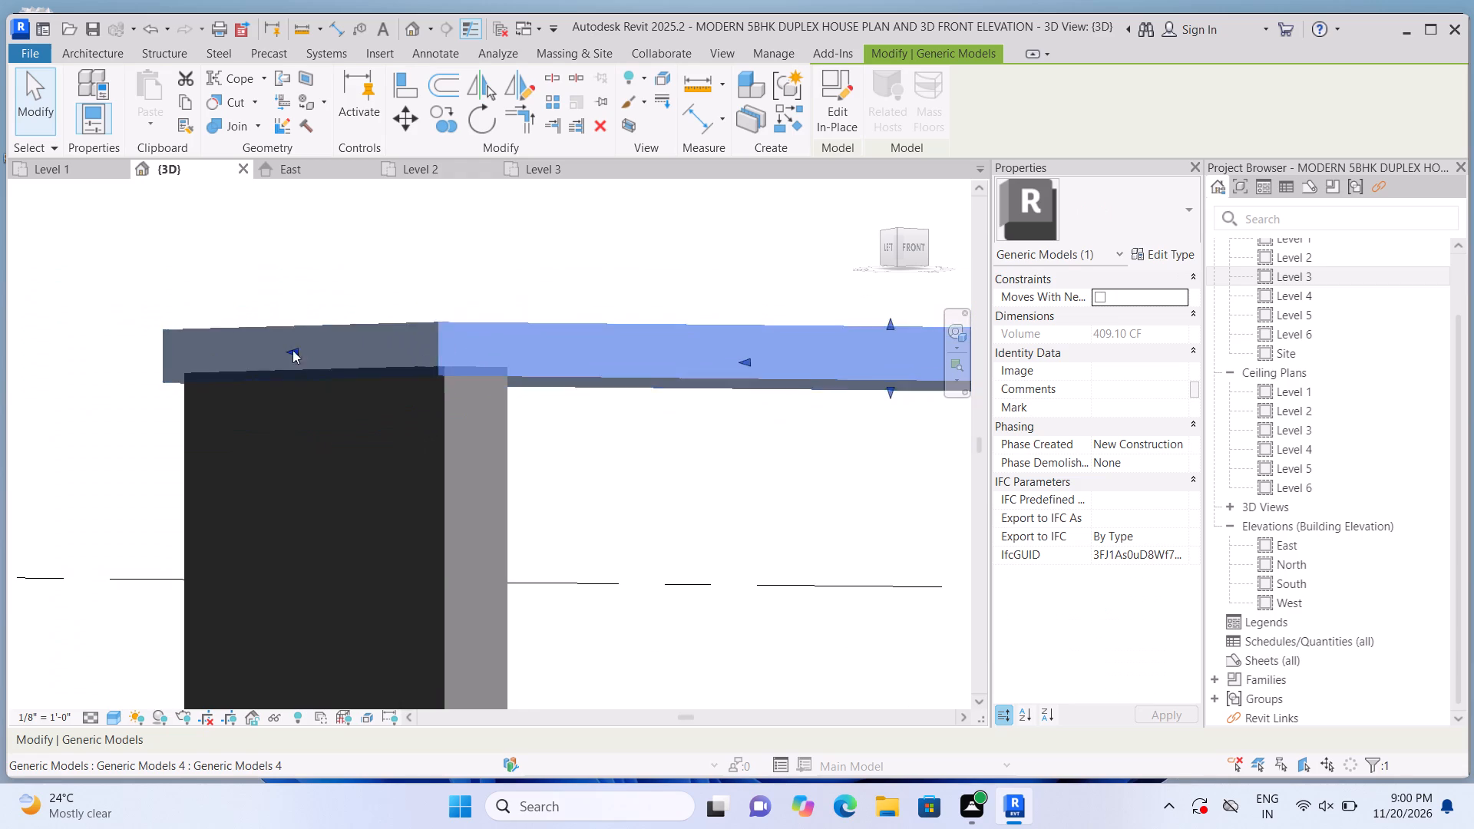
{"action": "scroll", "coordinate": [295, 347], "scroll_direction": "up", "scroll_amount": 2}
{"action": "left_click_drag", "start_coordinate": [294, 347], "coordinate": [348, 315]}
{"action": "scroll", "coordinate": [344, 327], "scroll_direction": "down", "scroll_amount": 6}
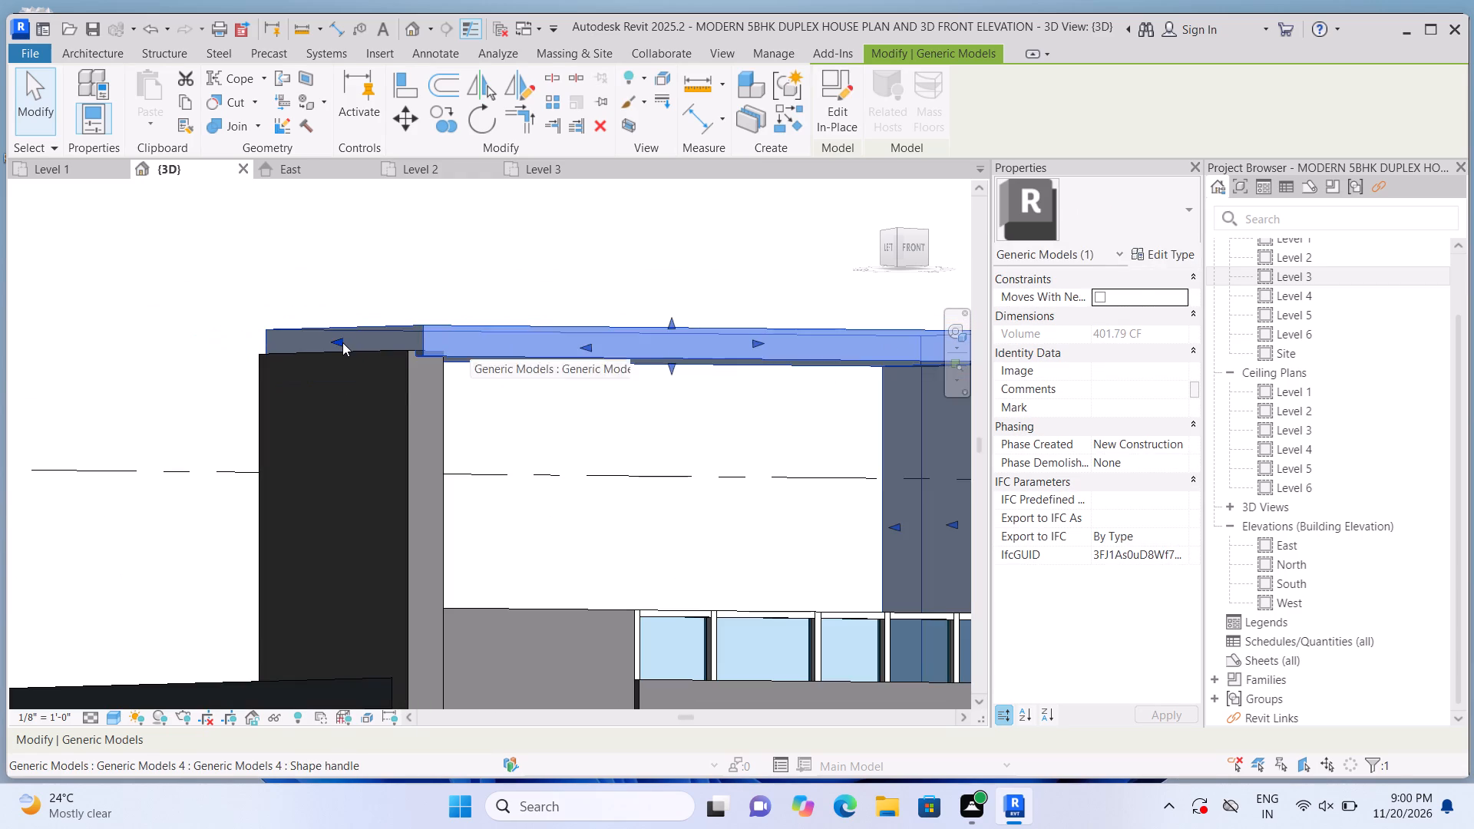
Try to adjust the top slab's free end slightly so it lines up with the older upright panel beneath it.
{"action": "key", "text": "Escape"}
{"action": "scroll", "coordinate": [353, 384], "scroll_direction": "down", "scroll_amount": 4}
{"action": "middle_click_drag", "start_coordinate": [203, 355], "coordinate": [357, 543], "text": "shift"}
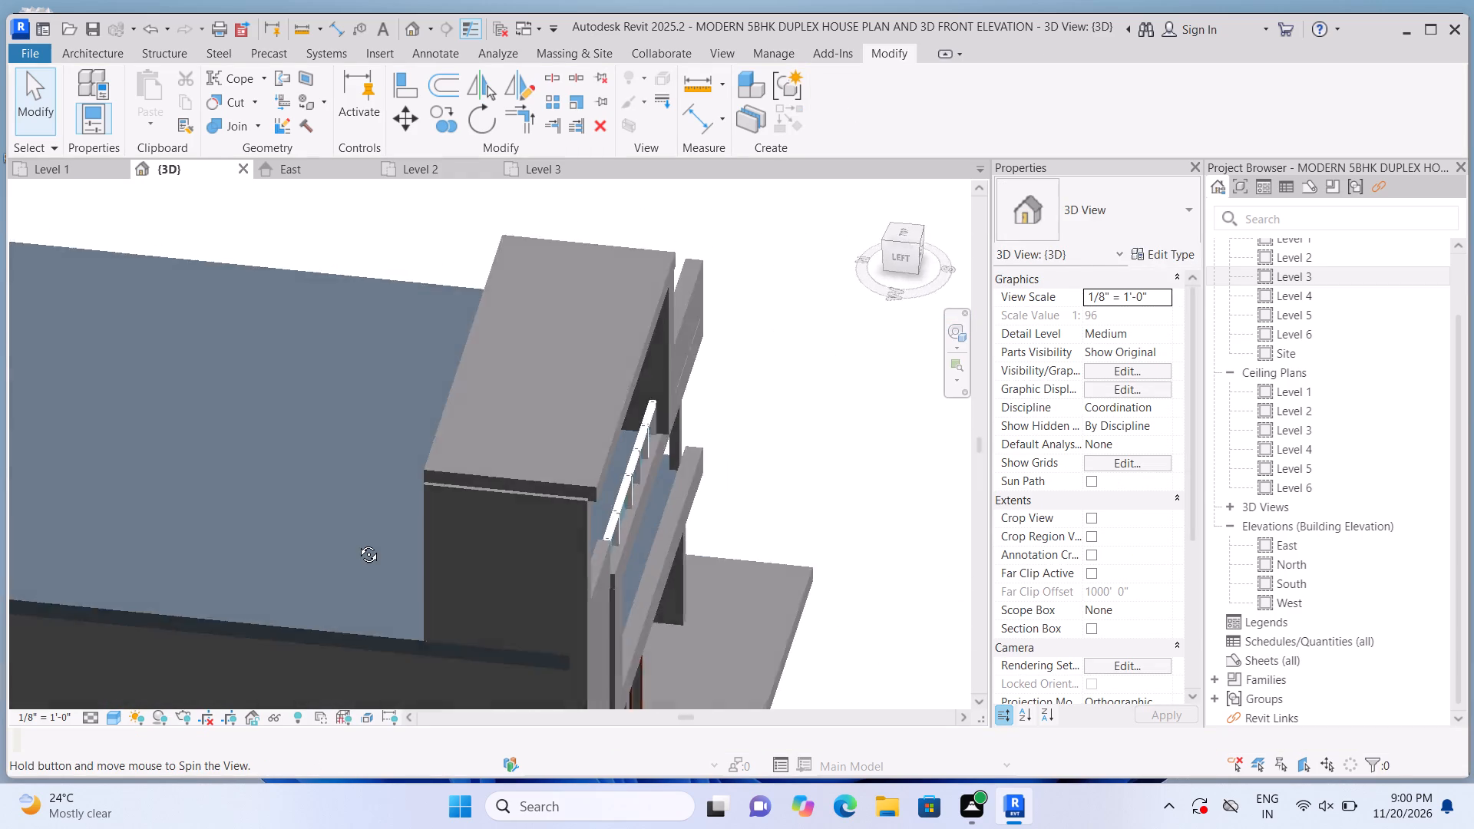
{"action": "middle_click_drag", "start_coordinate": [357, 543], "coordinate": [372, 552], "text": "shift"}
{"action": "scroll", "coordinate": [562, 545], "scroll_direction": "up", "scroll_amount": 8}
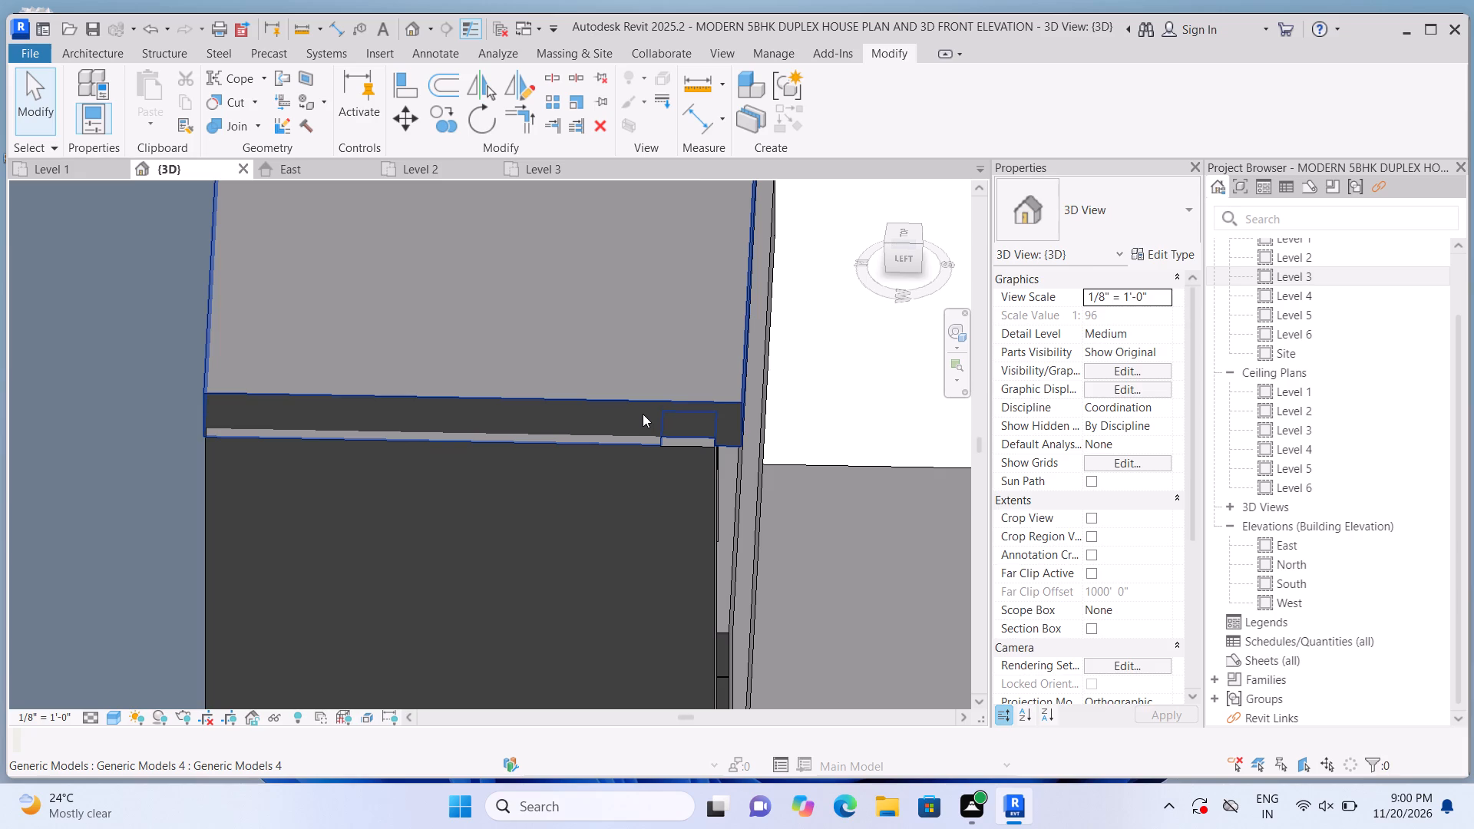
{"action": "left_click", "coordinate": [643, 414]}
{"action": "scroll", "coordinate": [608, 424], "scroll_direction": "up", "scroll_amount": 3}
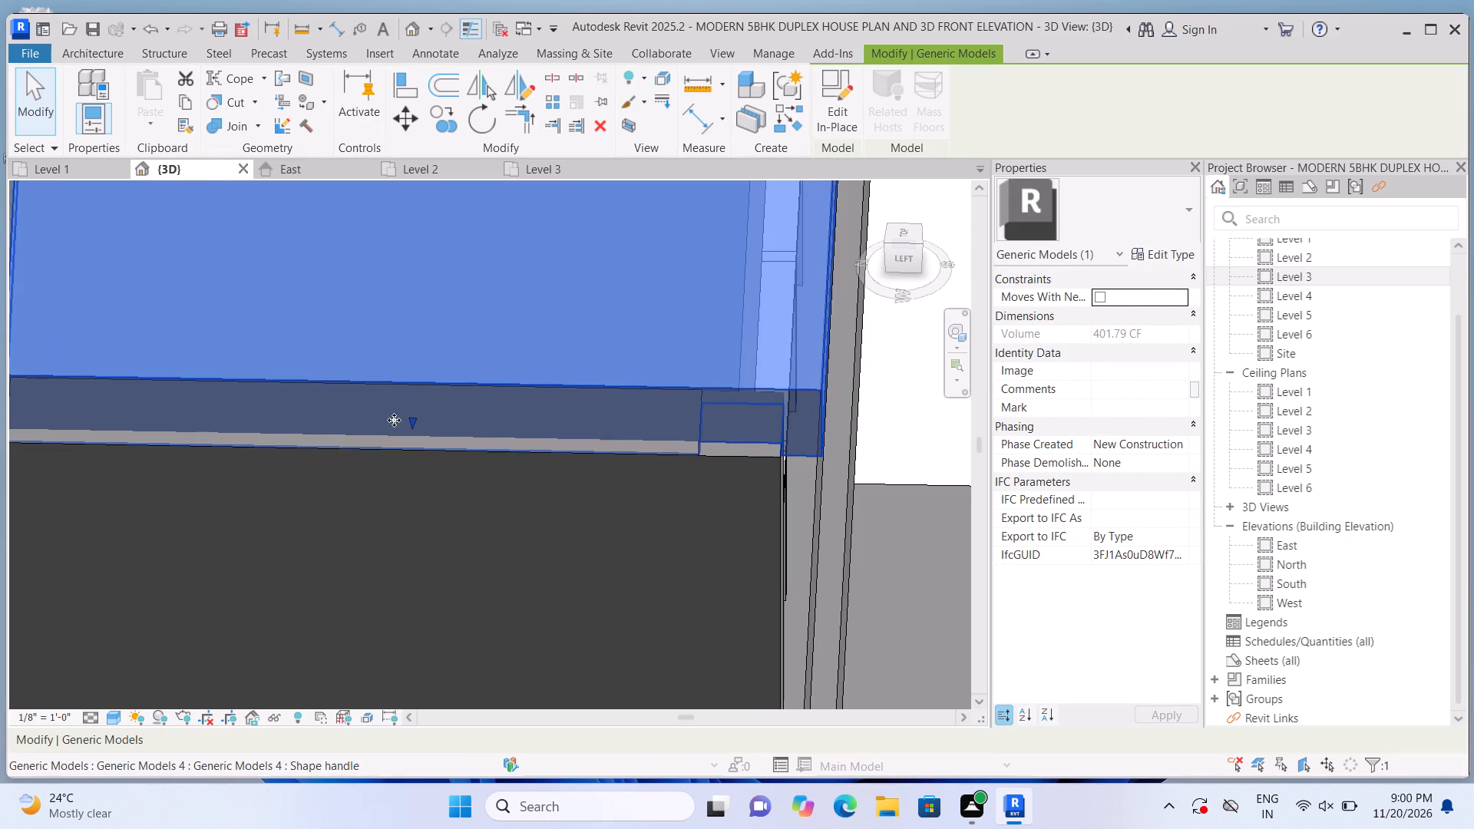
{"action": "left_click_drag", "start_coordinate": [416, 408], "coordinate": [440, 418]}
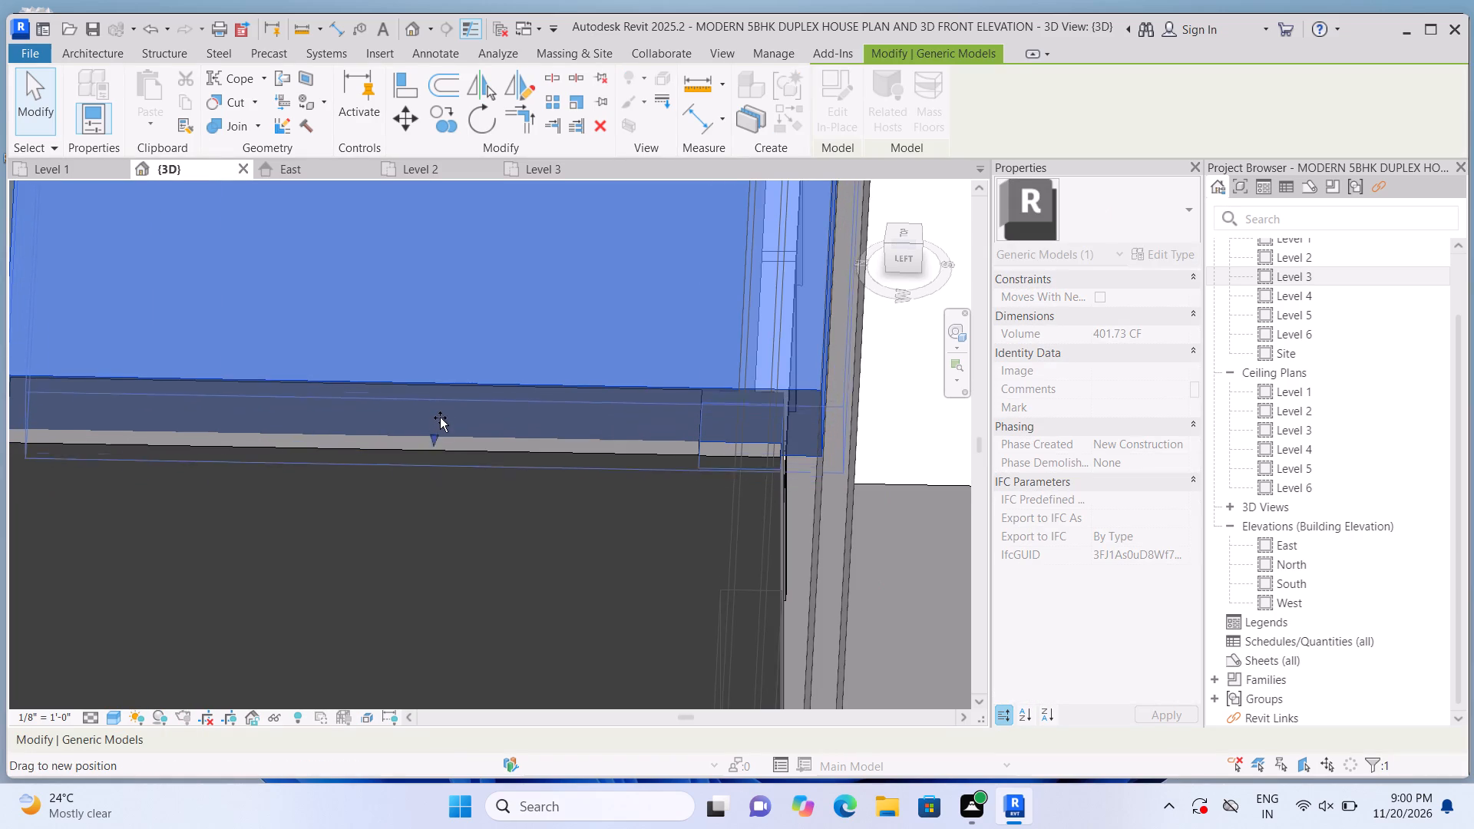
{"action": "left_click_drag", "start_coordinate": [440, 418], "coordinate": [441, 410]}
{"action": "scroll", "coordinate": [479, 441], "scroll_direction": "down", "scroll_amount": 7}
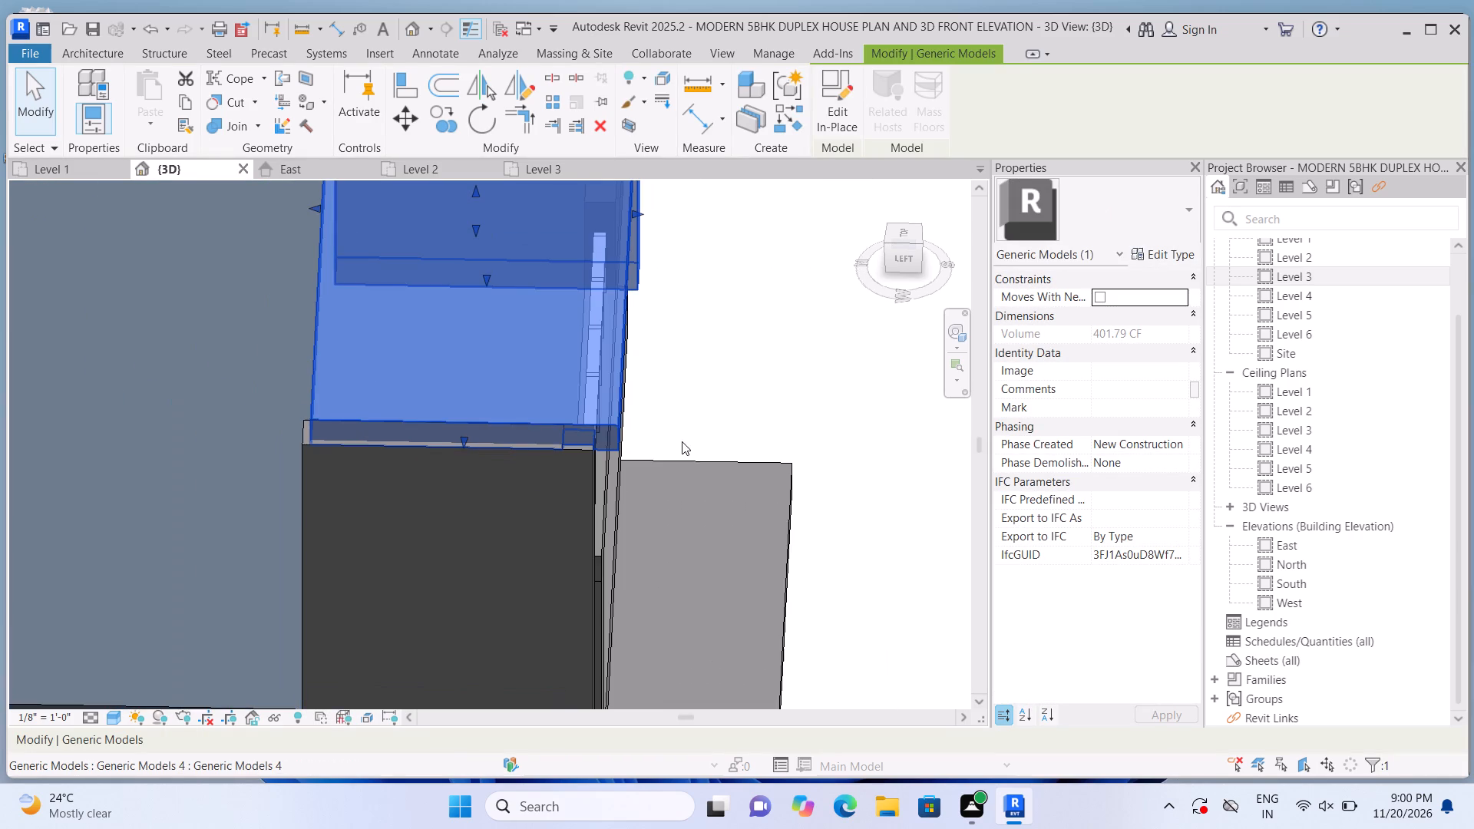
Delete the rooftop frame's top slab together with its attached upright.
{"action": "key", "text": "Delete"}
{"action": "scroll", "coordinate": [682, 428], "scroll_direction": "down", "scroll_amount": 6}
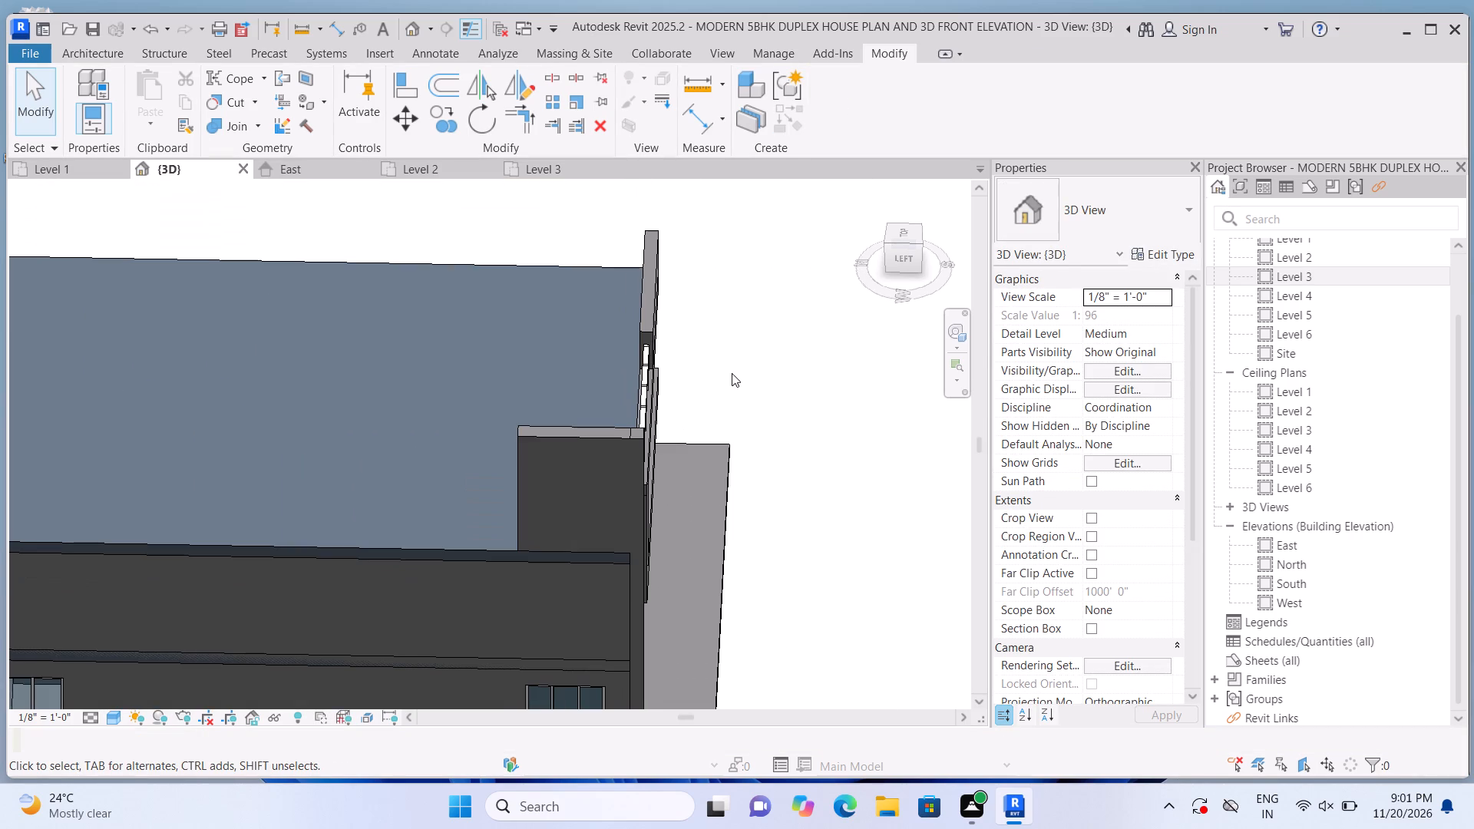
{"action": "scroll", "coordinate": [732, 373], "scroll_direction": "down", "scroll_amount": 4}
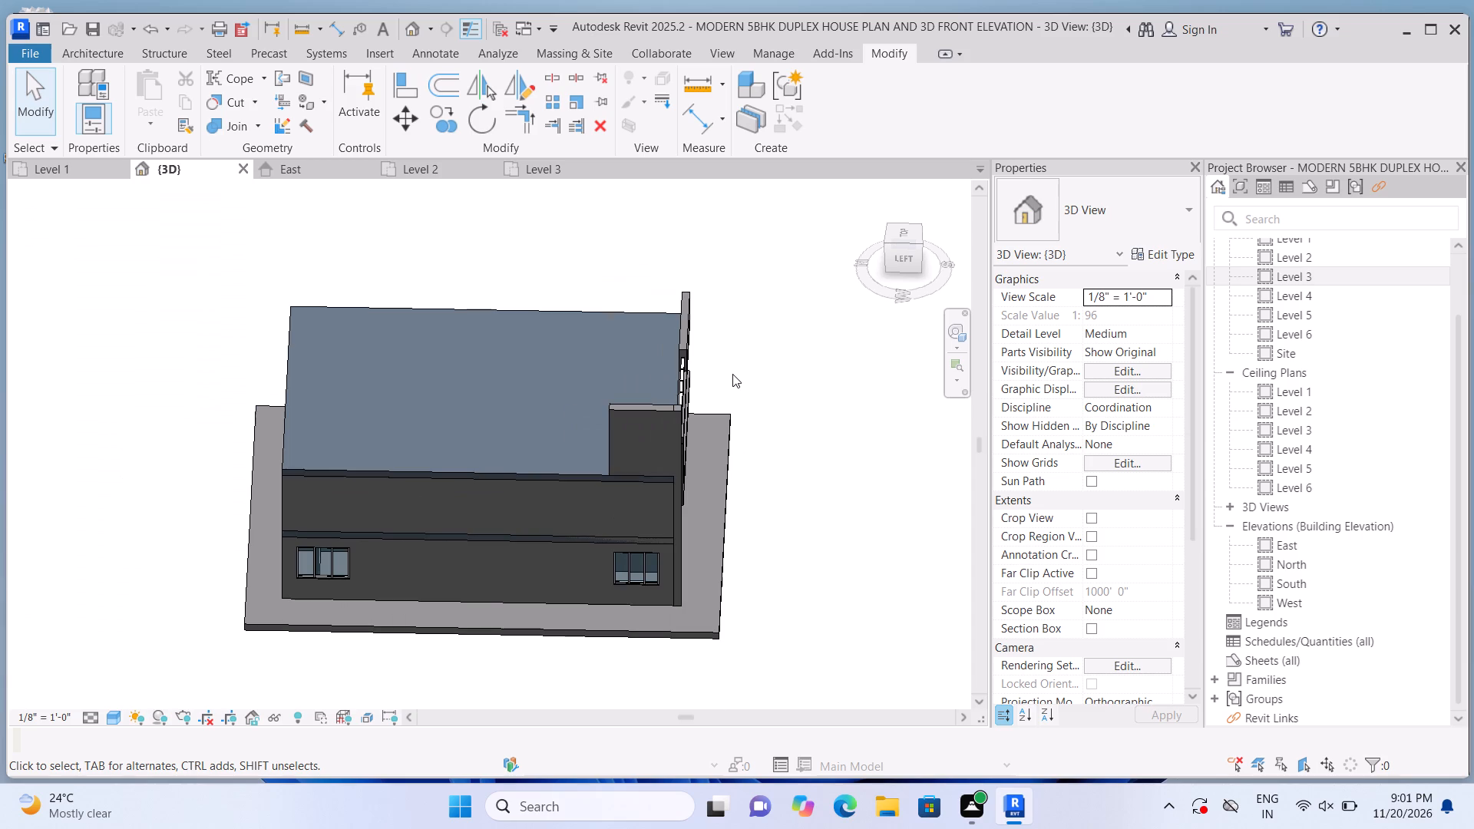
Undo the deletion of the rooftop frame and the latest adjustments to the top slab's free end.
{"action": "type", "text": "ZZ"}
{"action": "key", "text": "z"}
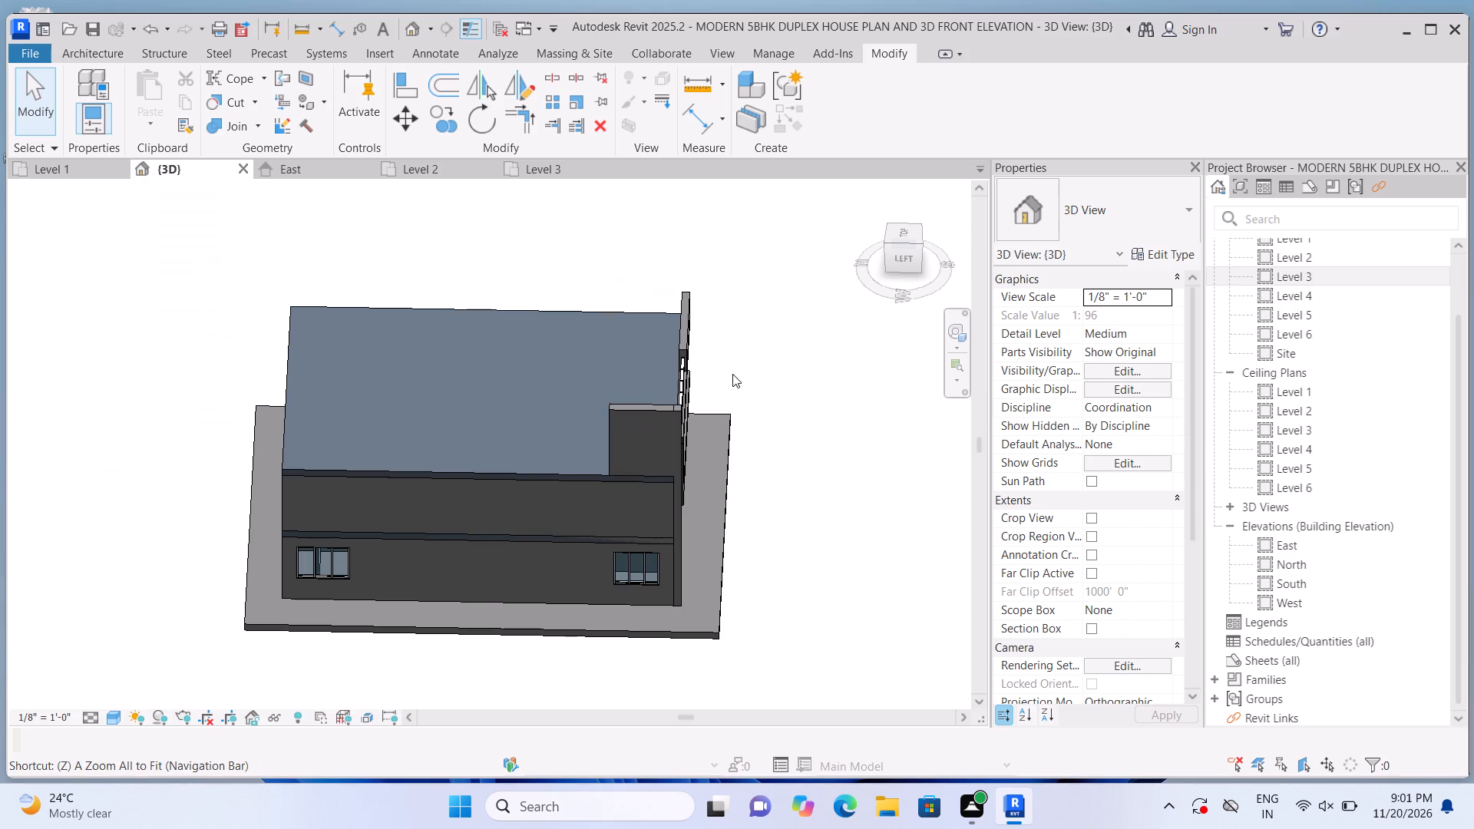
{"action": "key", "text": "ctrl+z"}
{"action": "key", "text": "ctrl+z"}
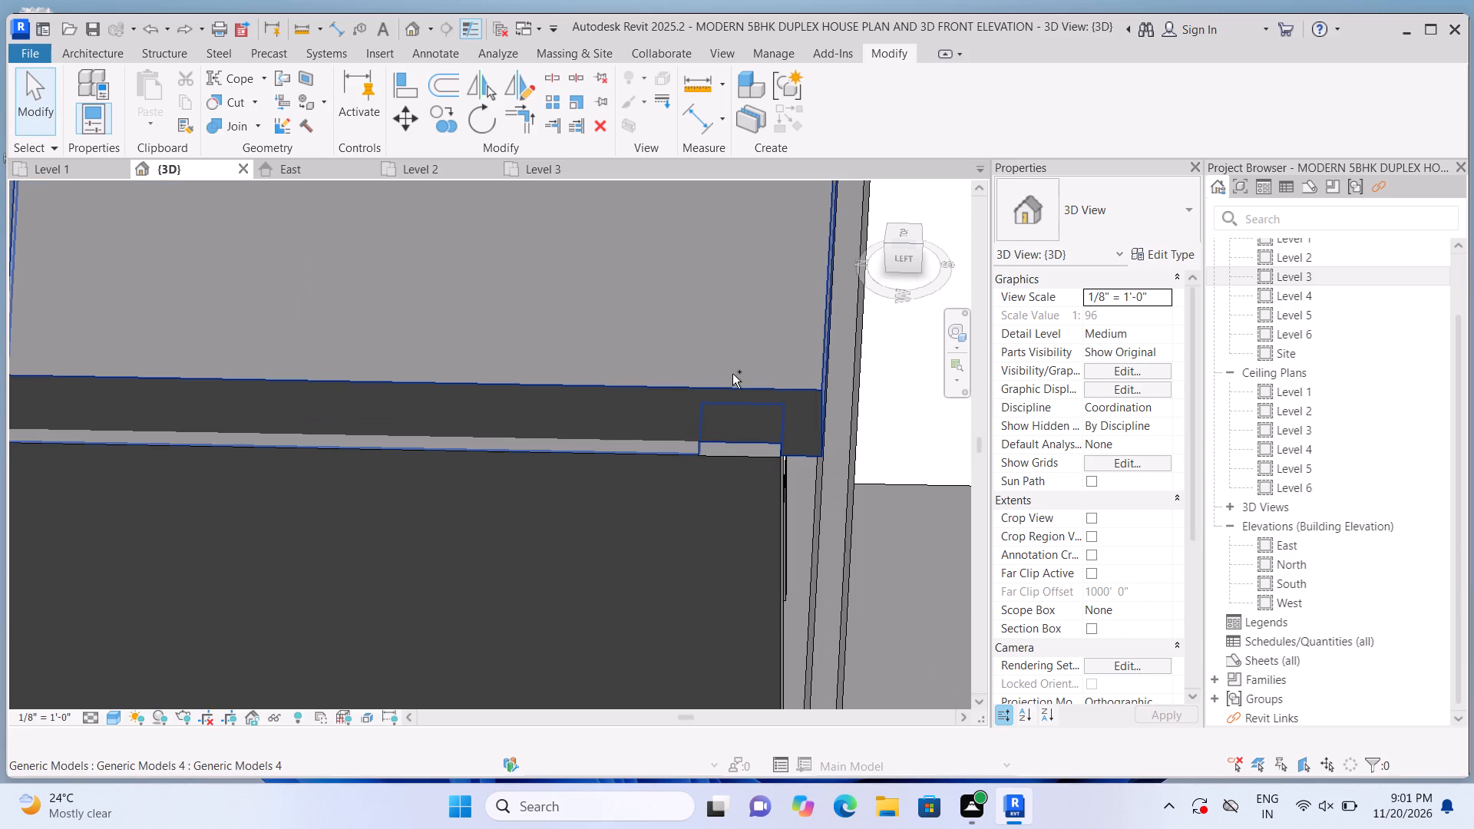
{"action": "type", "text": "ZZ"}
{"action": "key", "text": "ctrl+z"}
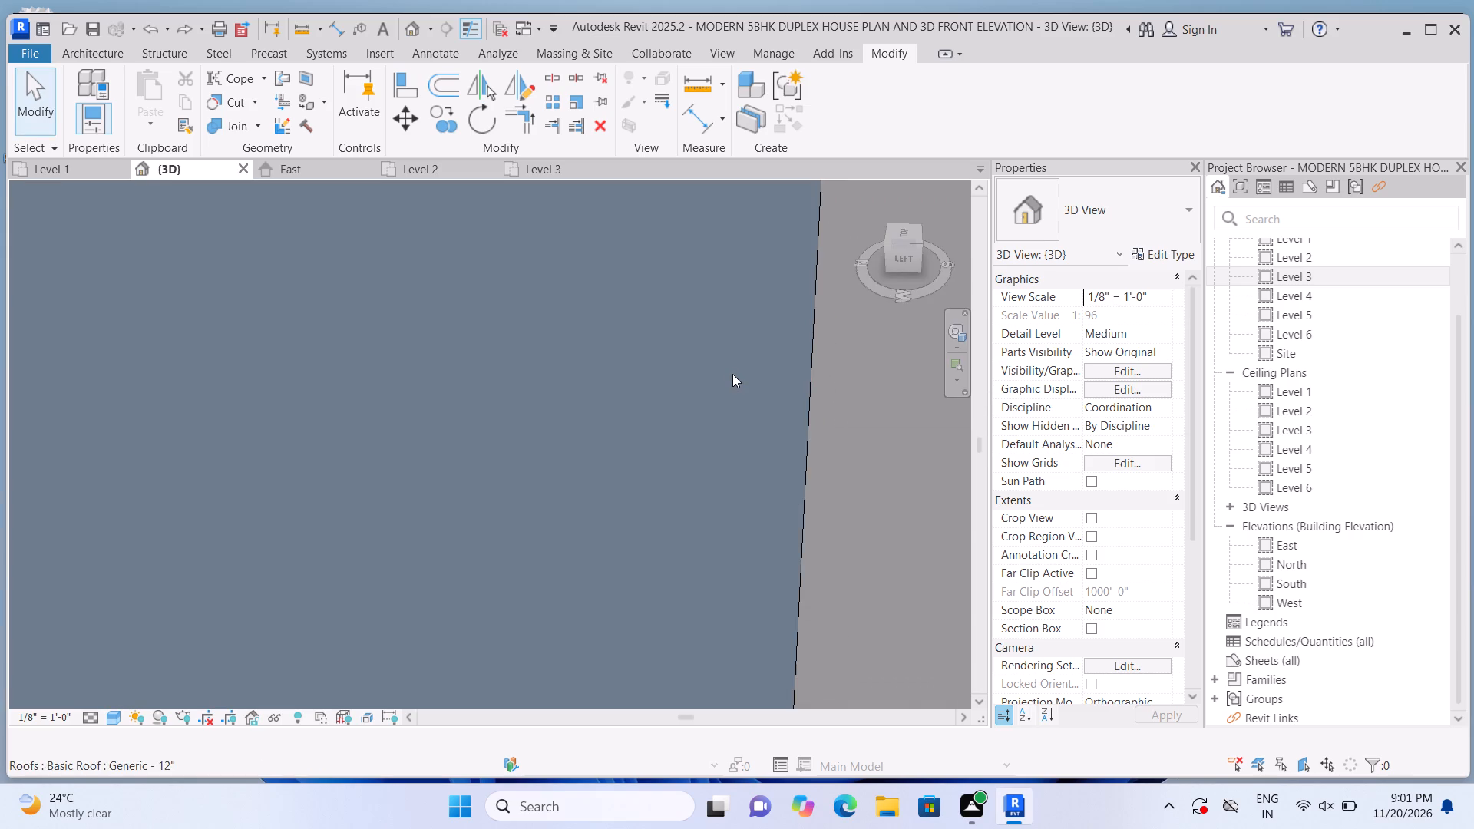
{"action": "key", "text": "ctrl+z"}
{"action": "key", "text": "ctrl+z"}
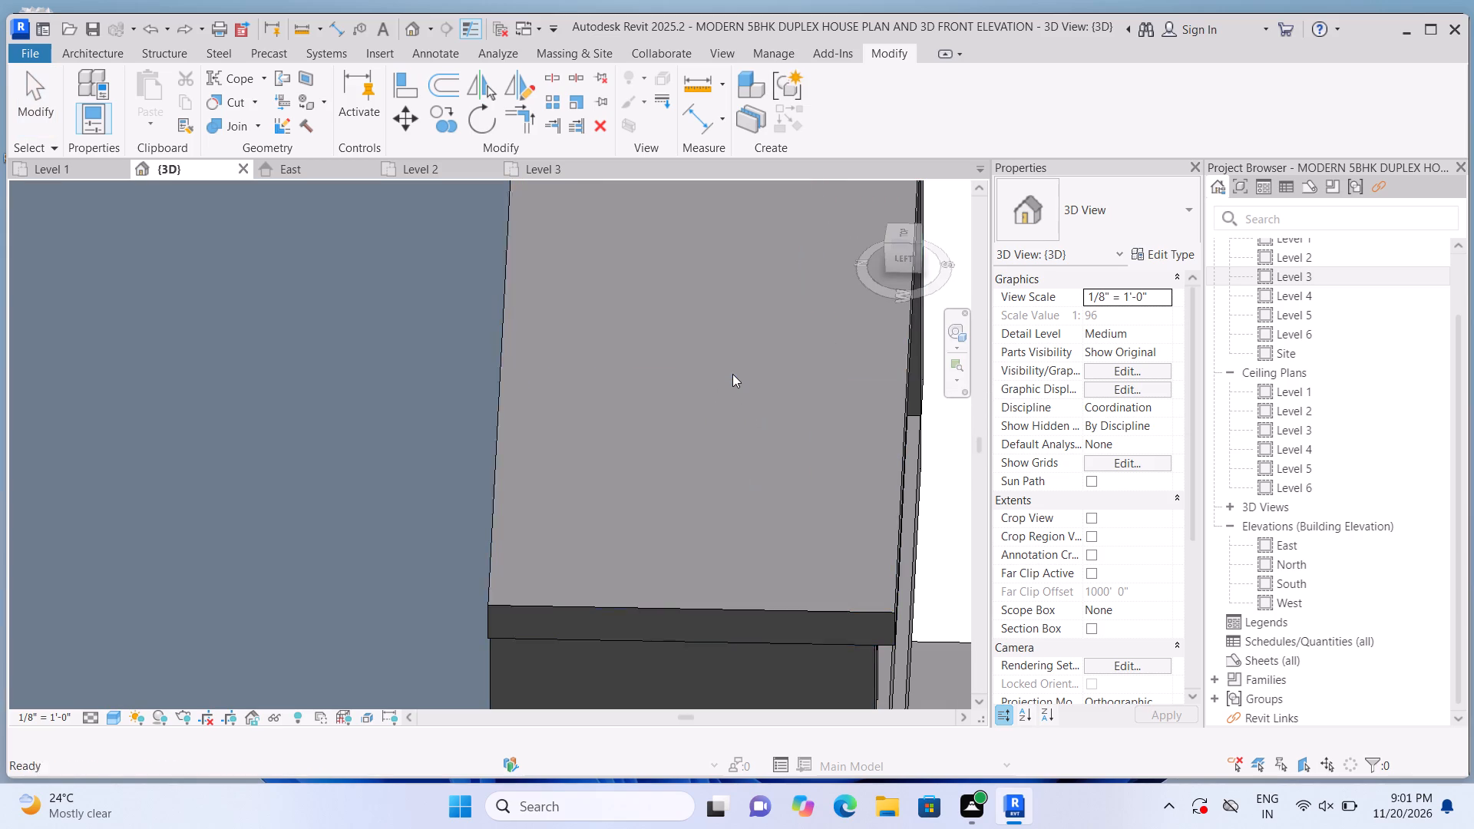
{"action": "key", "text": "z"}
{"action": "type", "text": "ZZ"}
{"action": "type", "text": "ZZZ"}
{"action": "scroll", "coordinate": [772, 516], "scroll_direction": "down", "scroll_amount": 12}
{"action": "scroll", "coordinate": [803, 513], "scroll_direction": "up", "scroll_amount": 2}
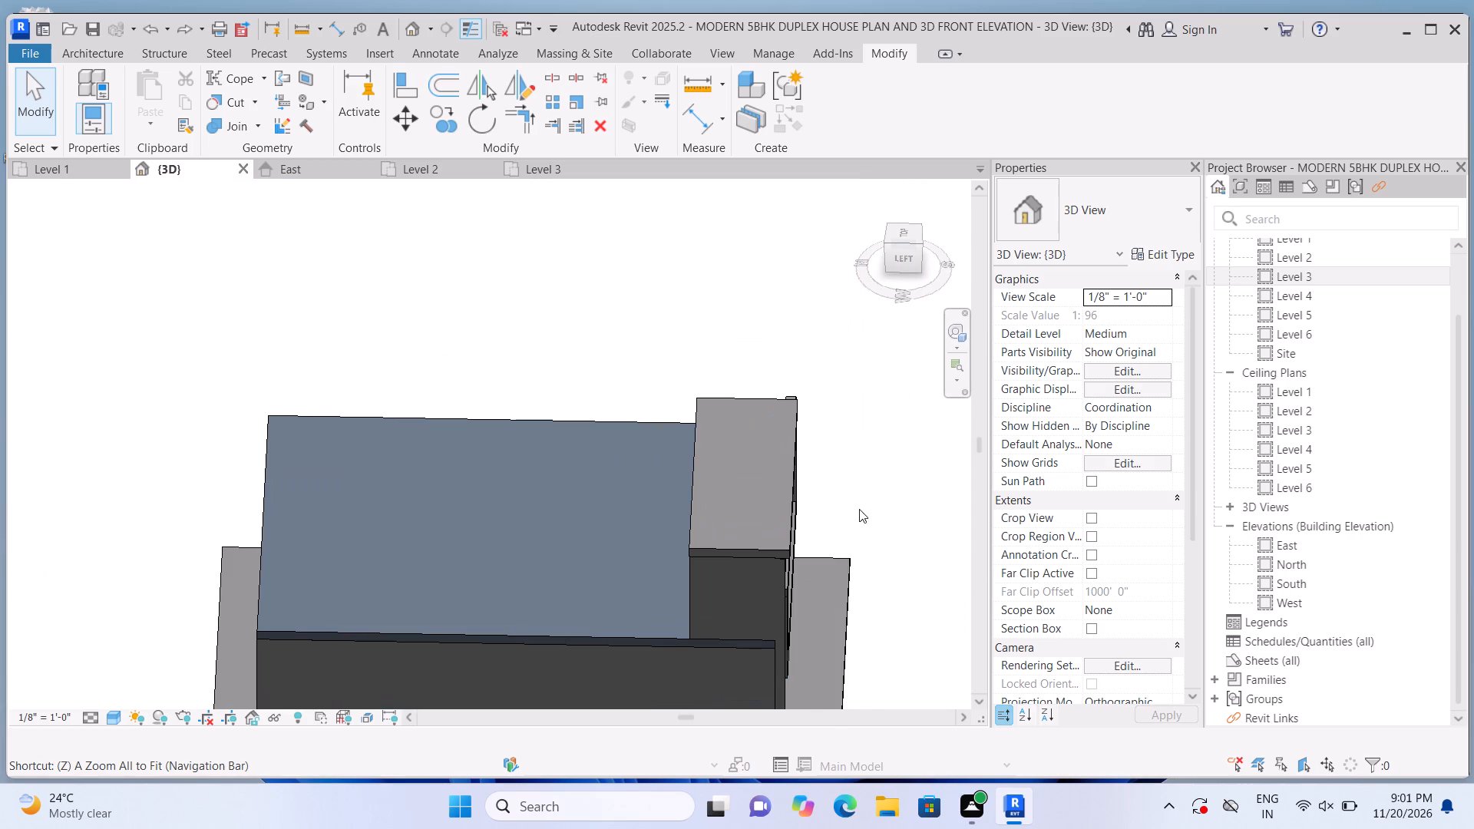
Undo the height raises of the corner strip and older upright panel, and the outward stretch of the top slab.
{"action": "middle_click_drag", "start_coordinate": [846, 508], "coordinate": [582, 430], "text": "shift"}
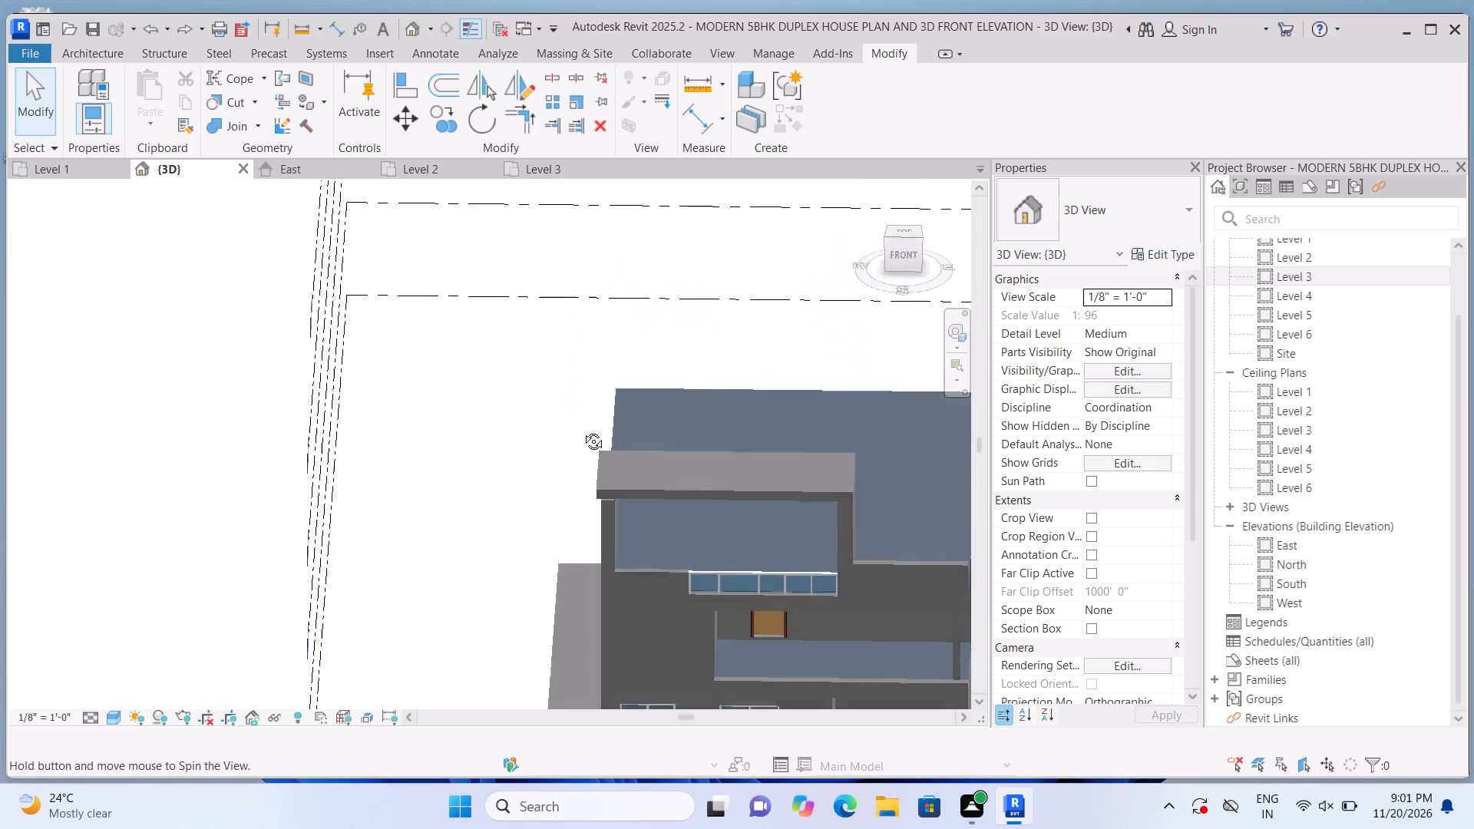
{"action": "middle_click_drag", "start_coordinate": [582, 430], "coordinate": [580, 401], "text": "shift"}
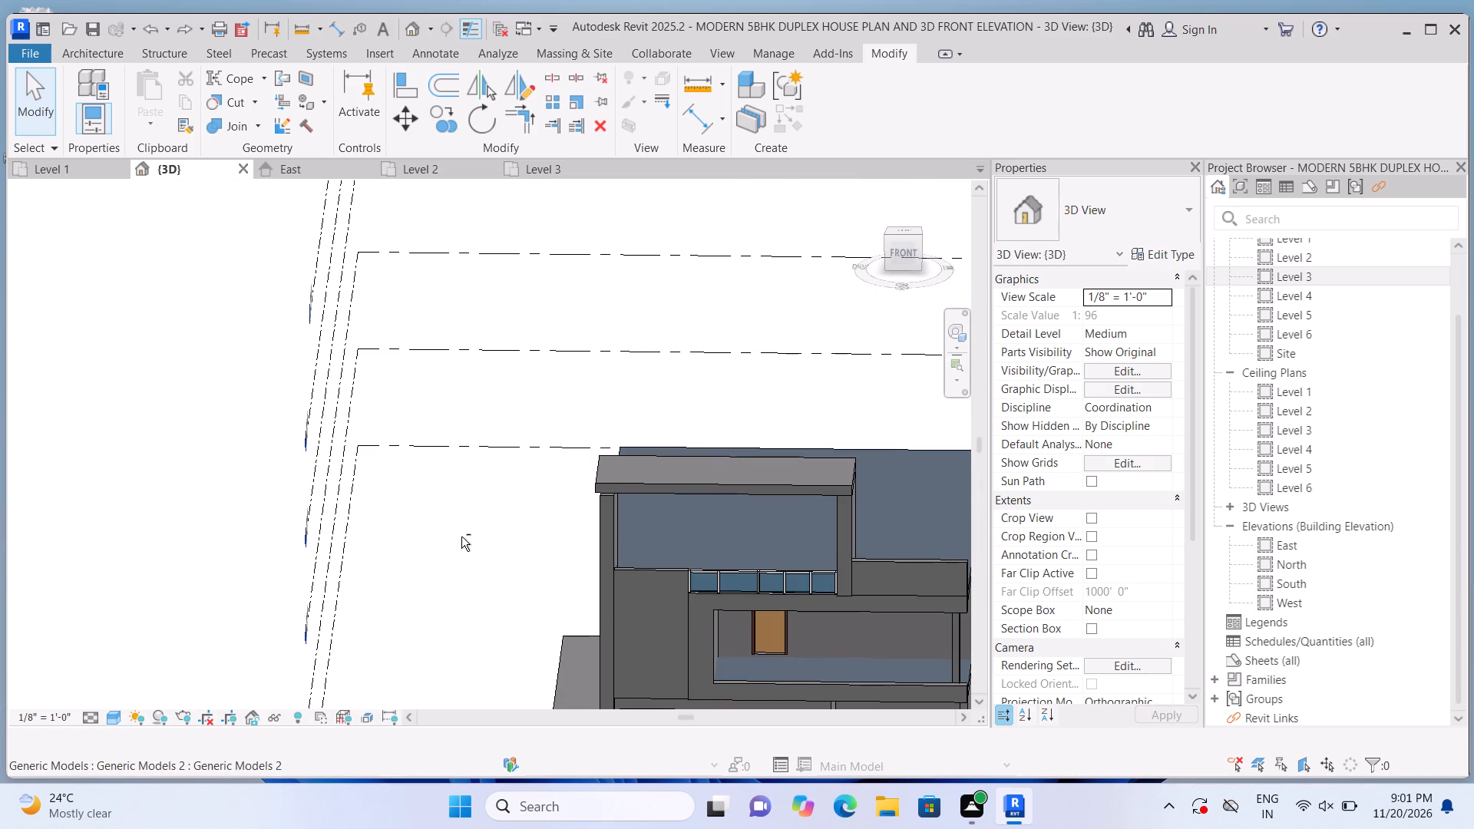
{"action": "scroll", "coordinate": [418, 520], "scroll_direction": "down", "scroll_amount": 5}
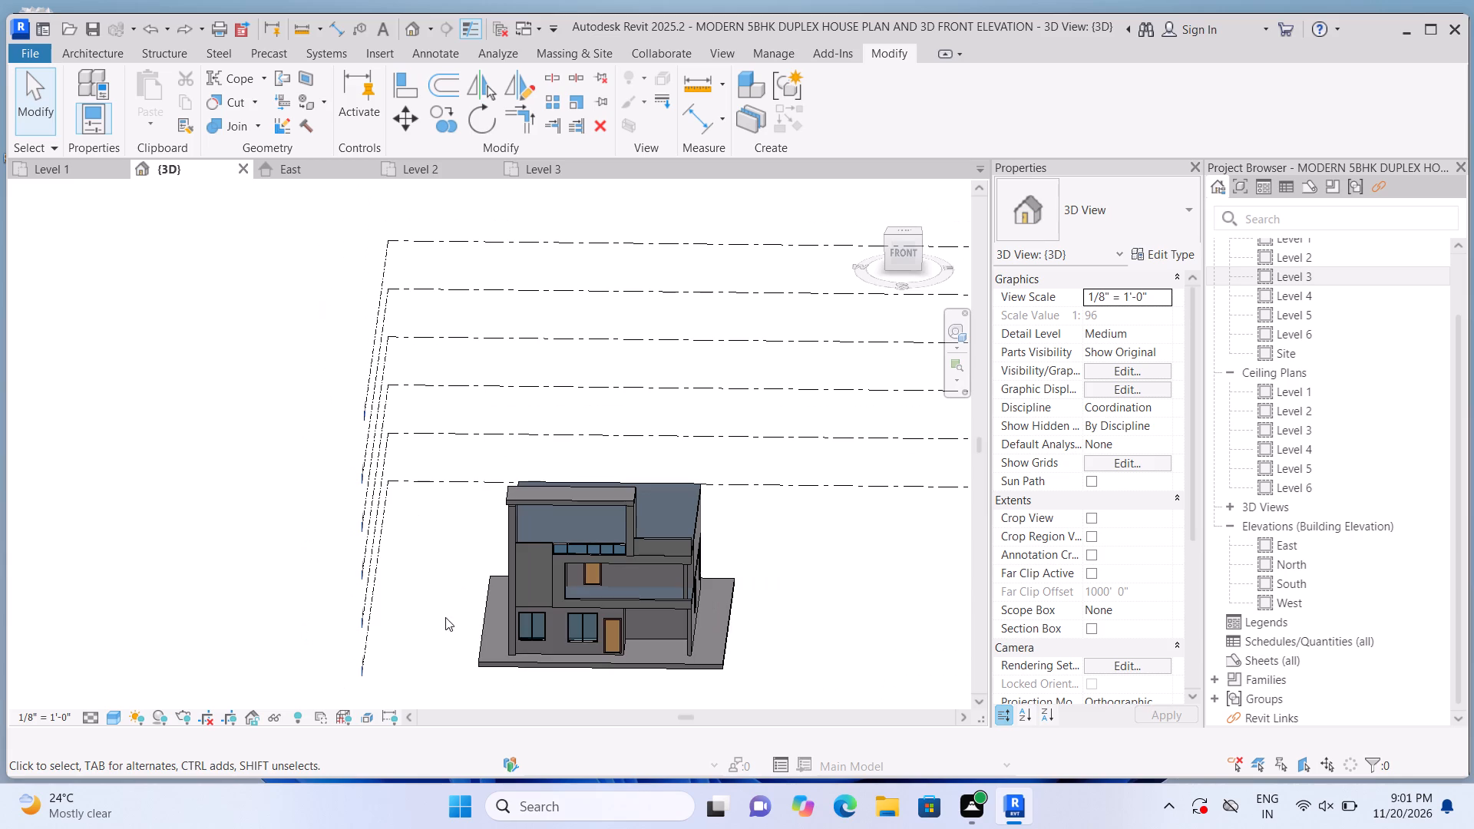
{"action": "middle_click_drag", "start_coordinate": [432, 623], "coordinate": [331, 540], "text": "shift"}
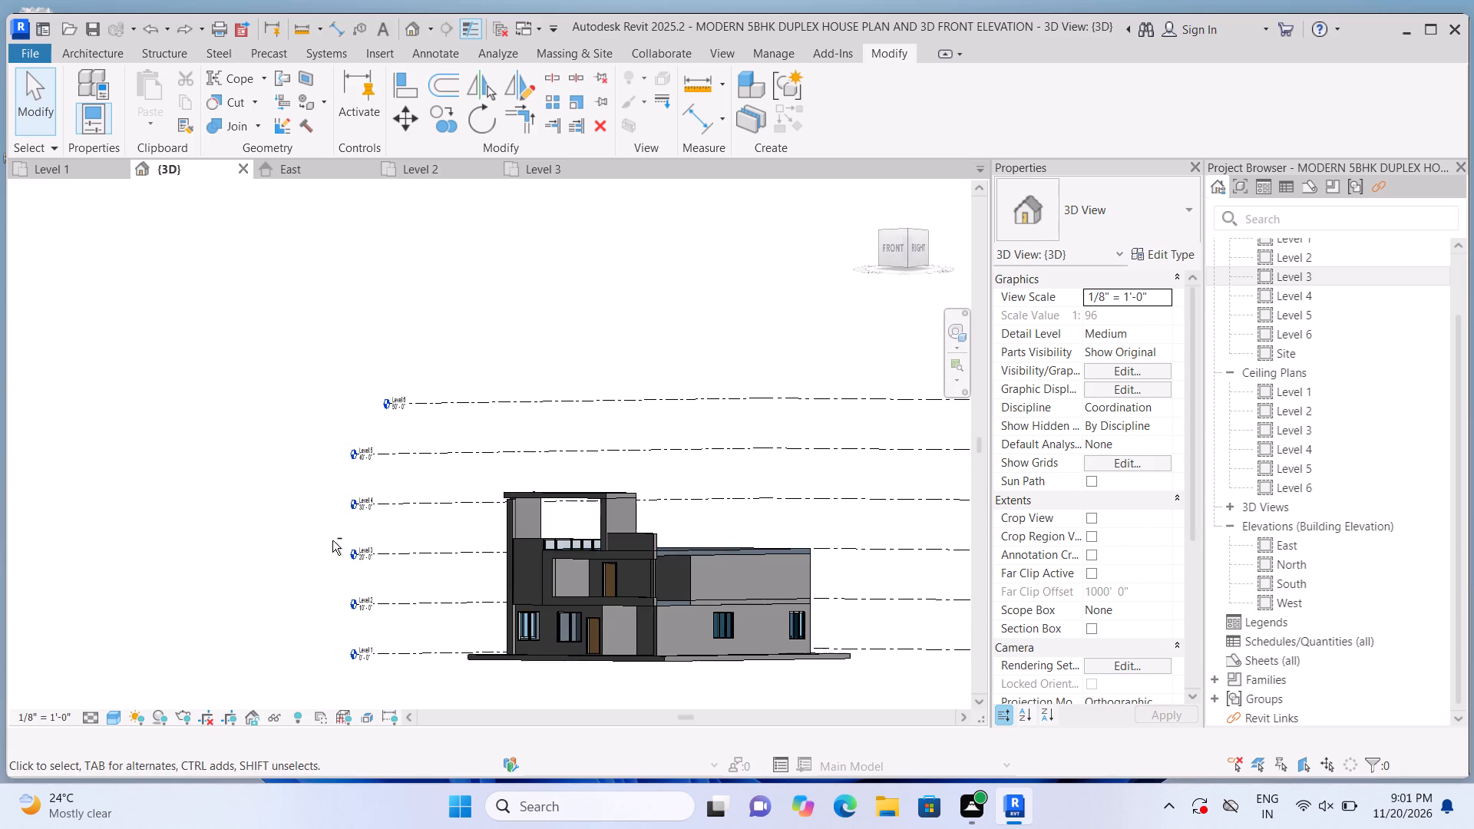
{"action": "scroll", "coordinate": [538, 535], "scroll_direction": "up", "scroll_amount": 4}
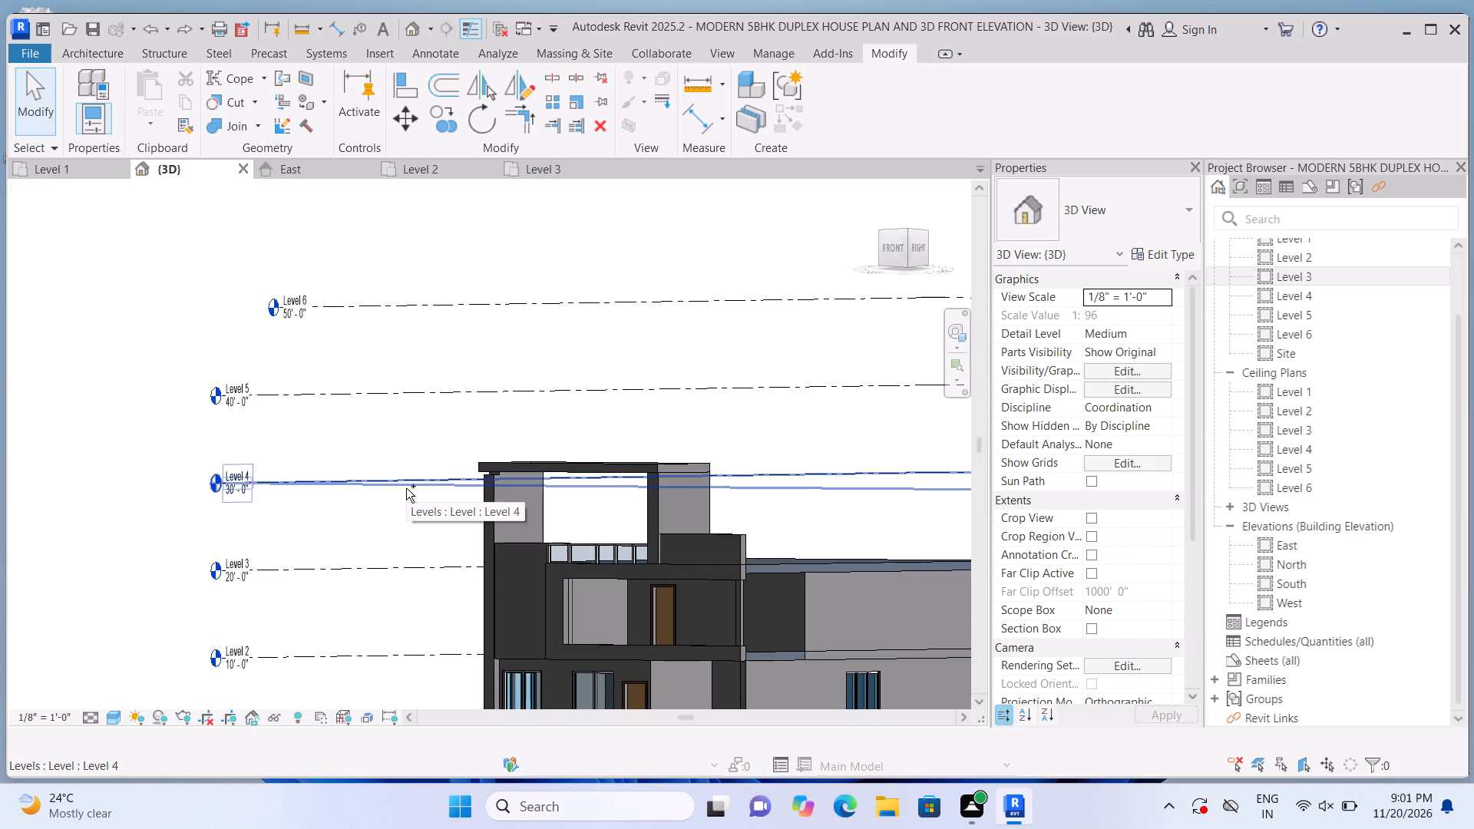
{"action": "key", "text": "z"}
{"action": "key", "text": "ctrl+z"}
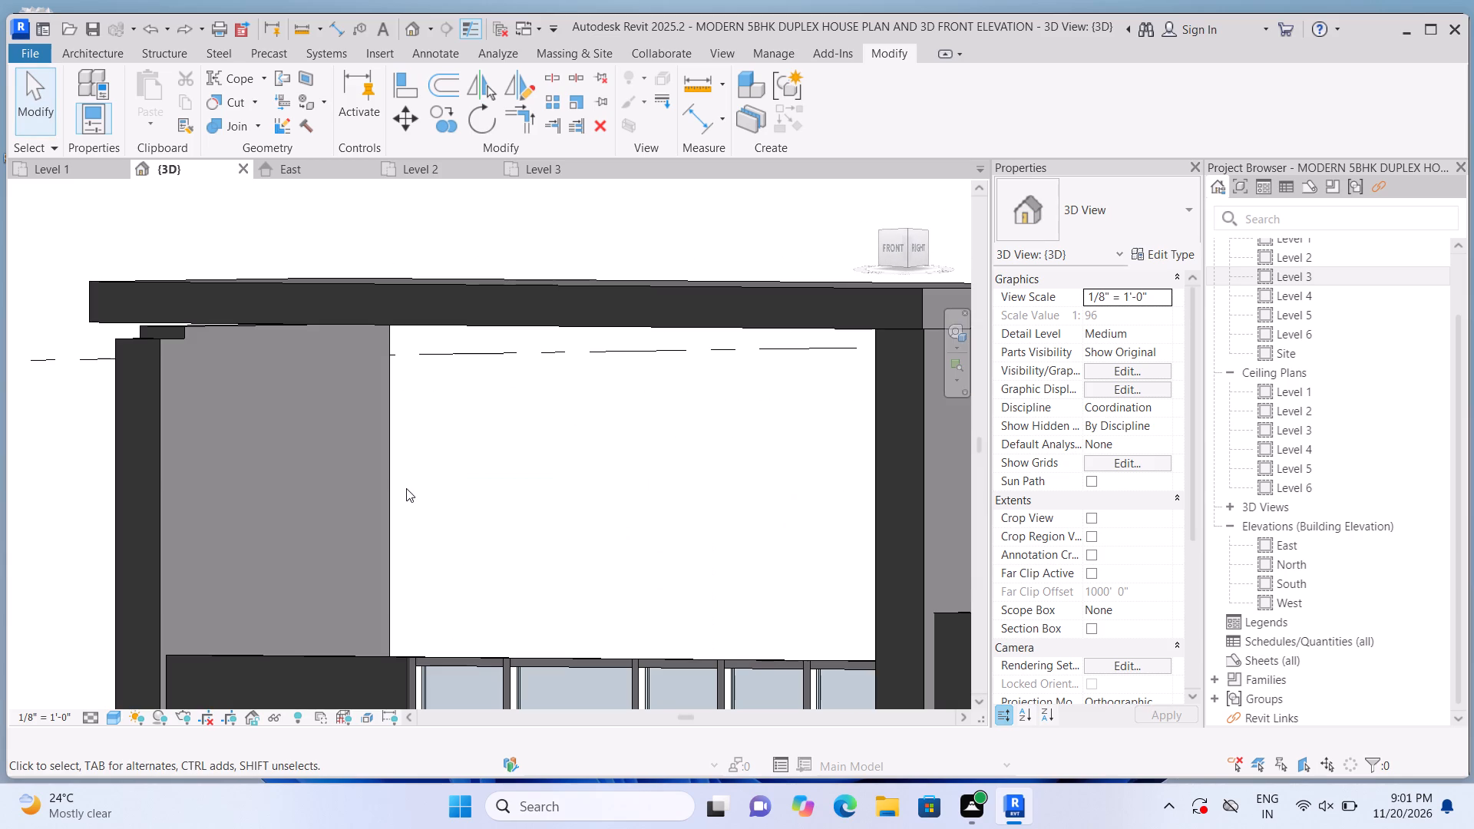
{"action": "type", "text": "ZZZZZZ"}
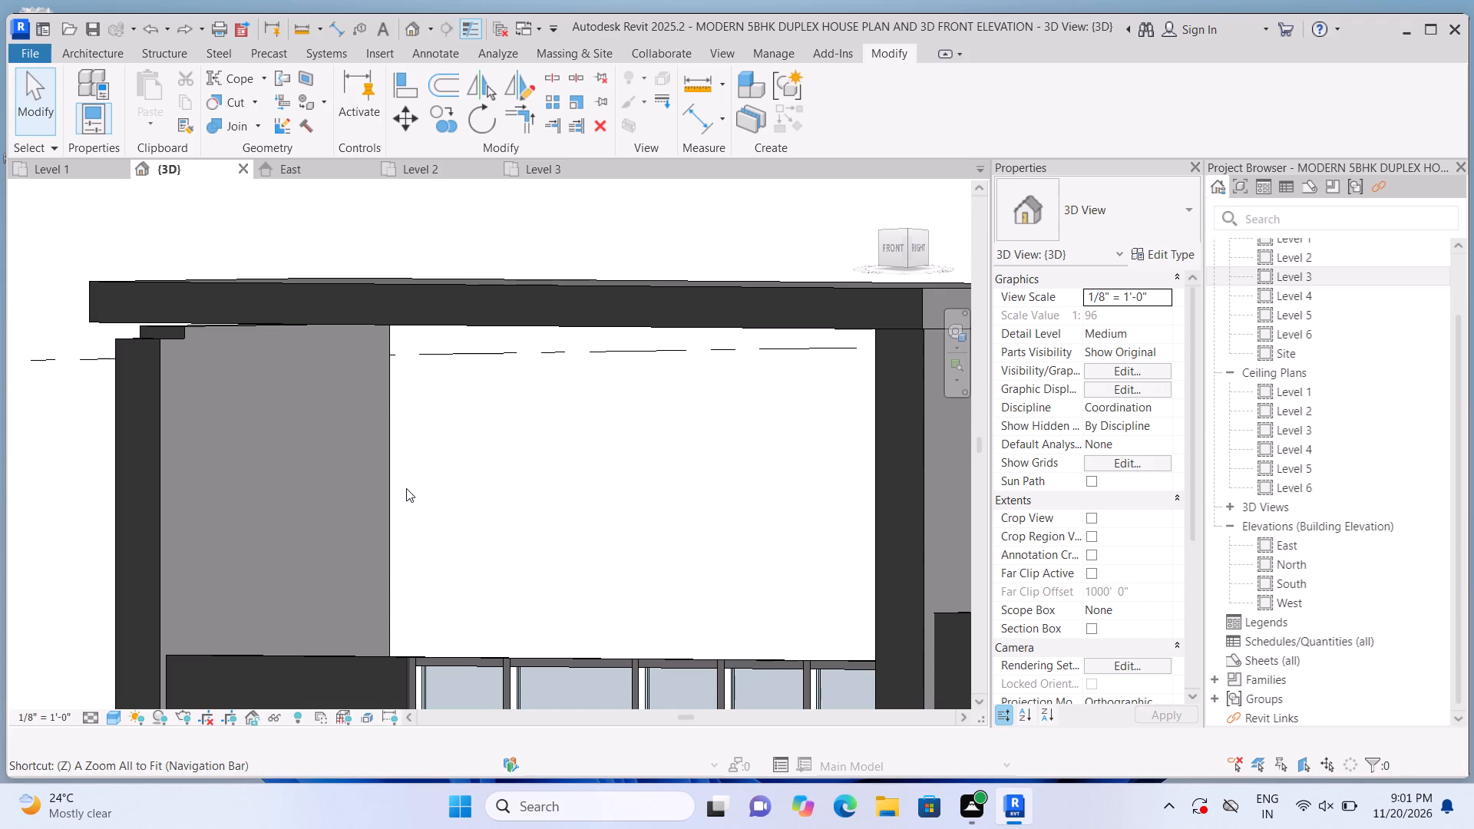
{"action": "key", "text": "ctrl+z"}
{"action": "key", "text": "ctrl+z"}
{"action": "key", "text": "ctrl+z"}
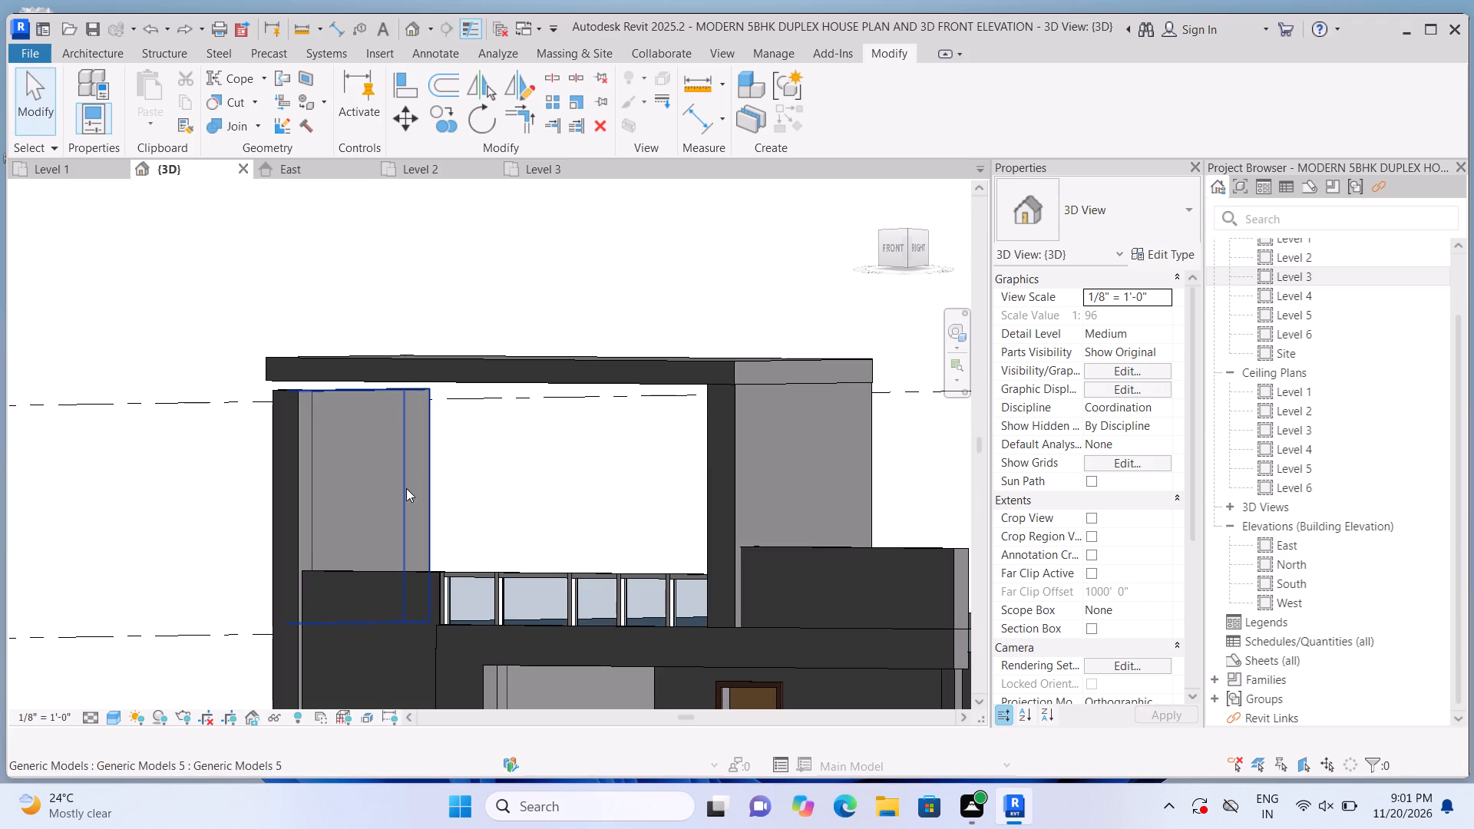
{"action": "key", "text": "ctrl+z"}
{"action": "key", "text": "ctrl+z"}
{"action": "type", "text": "ZZZZ"}
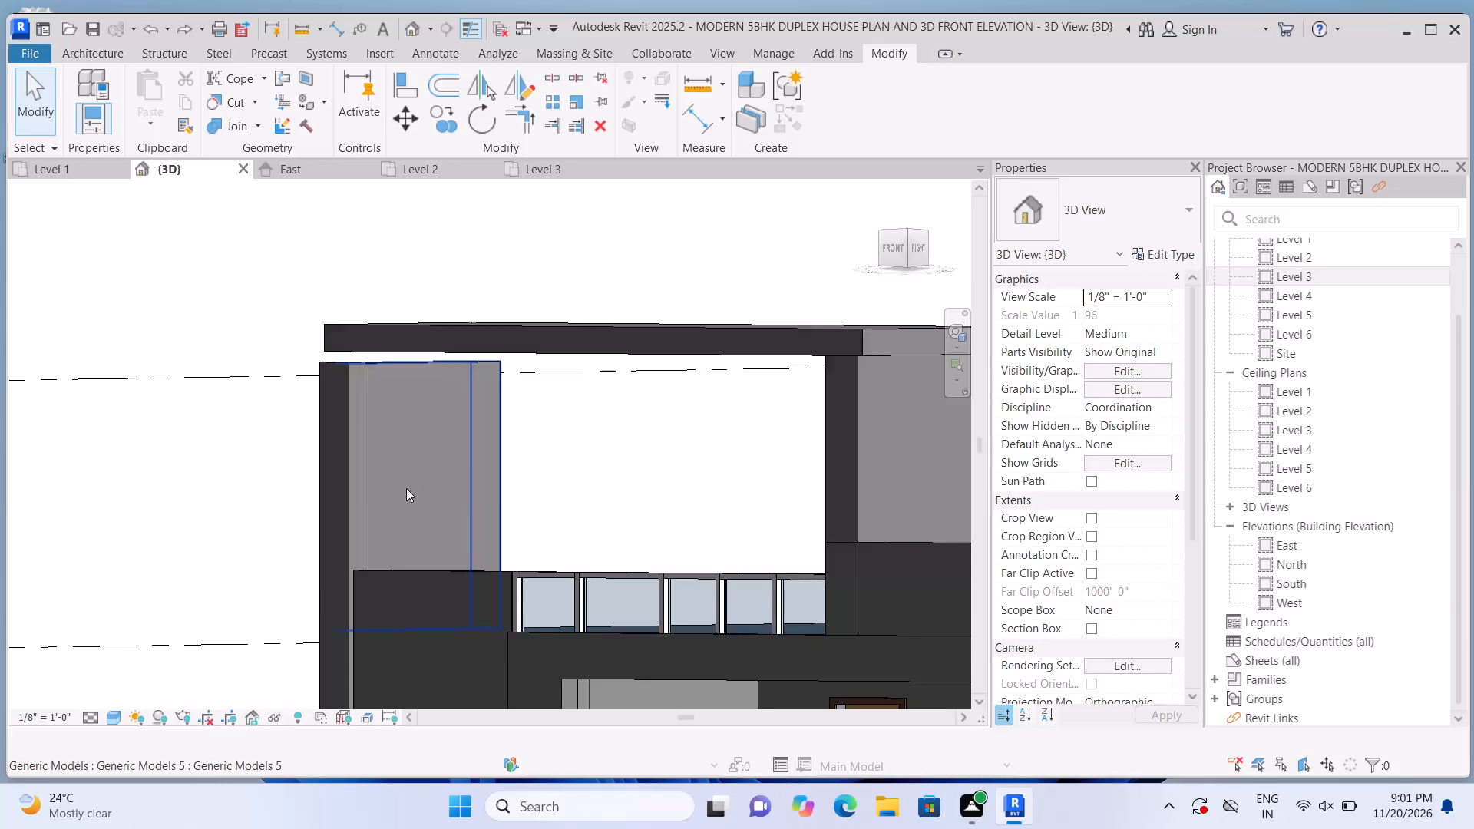
Undo the earlier rooftop frame adjustments, back to the top slab spanning clear above the older upright panel.
{"action": "key", "text": "ctrl+z"}
{"action": "key", "text": "z"}
{"action": "key", "text": "ctrl+z"}
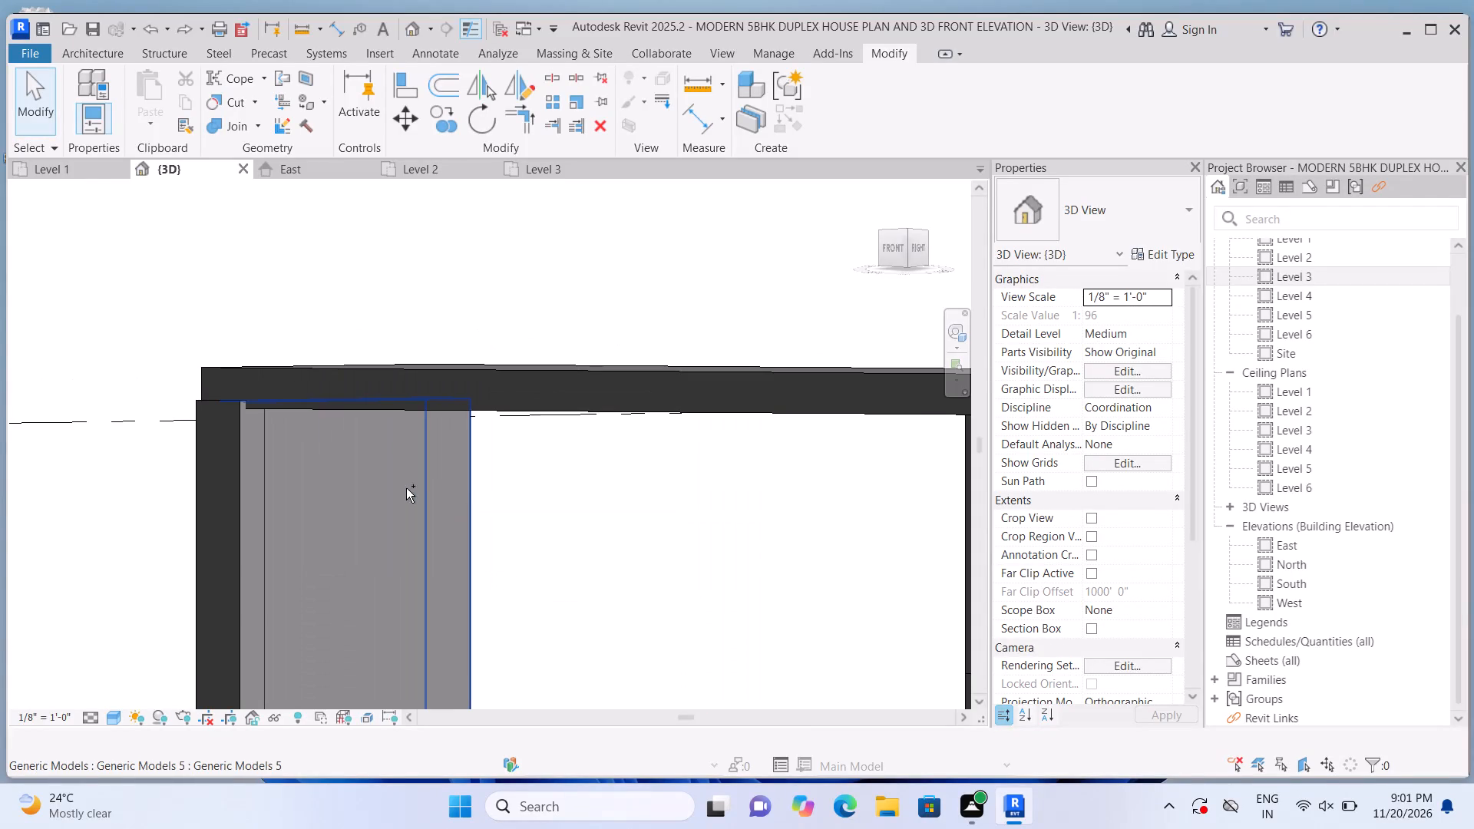
{"action": "key", "text": "ctrl+z"}
{"action": "key", "text": "ctrl+z"}
{"action": "key", "text": "ctrl+z"}
{"action": "type", "text": "ZZZ"}
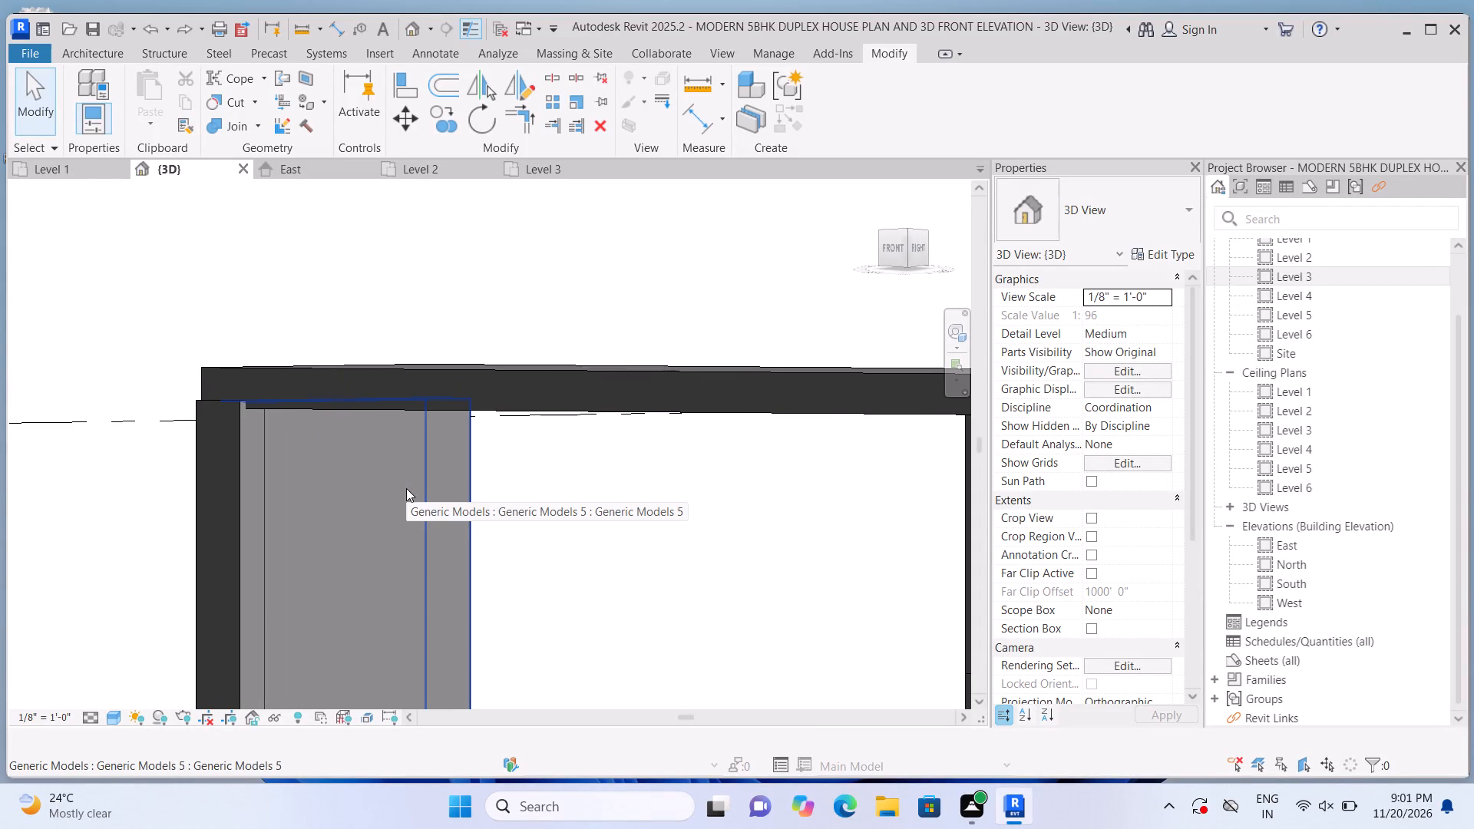
{"action": "key", "text": "ctrl+z"}
{"action": "type", "text": "ZZZZ"}
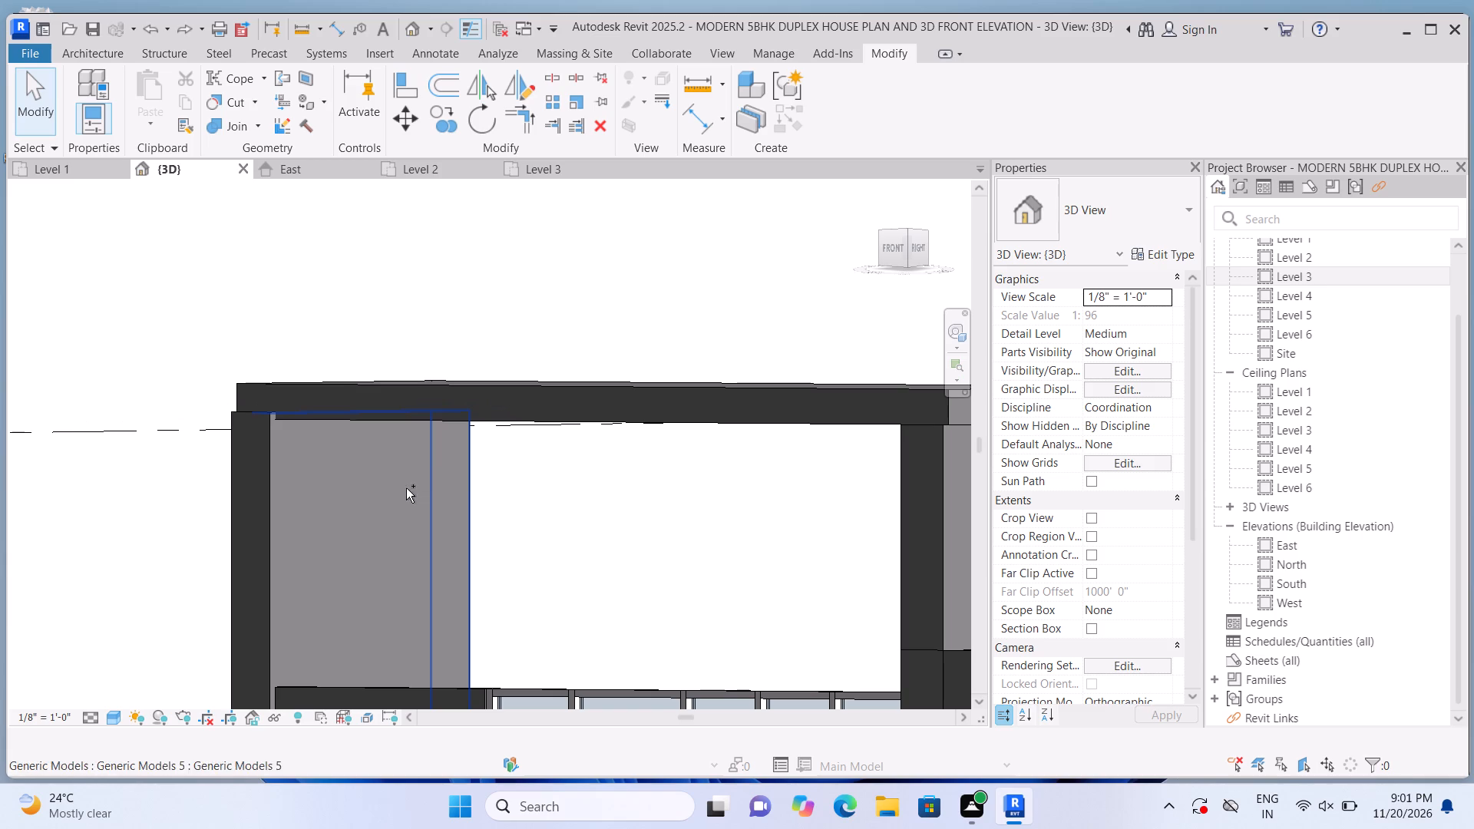
{"action": "type", "text": "ZZ"}
{"action": "key", "text": "ctrl+z"}
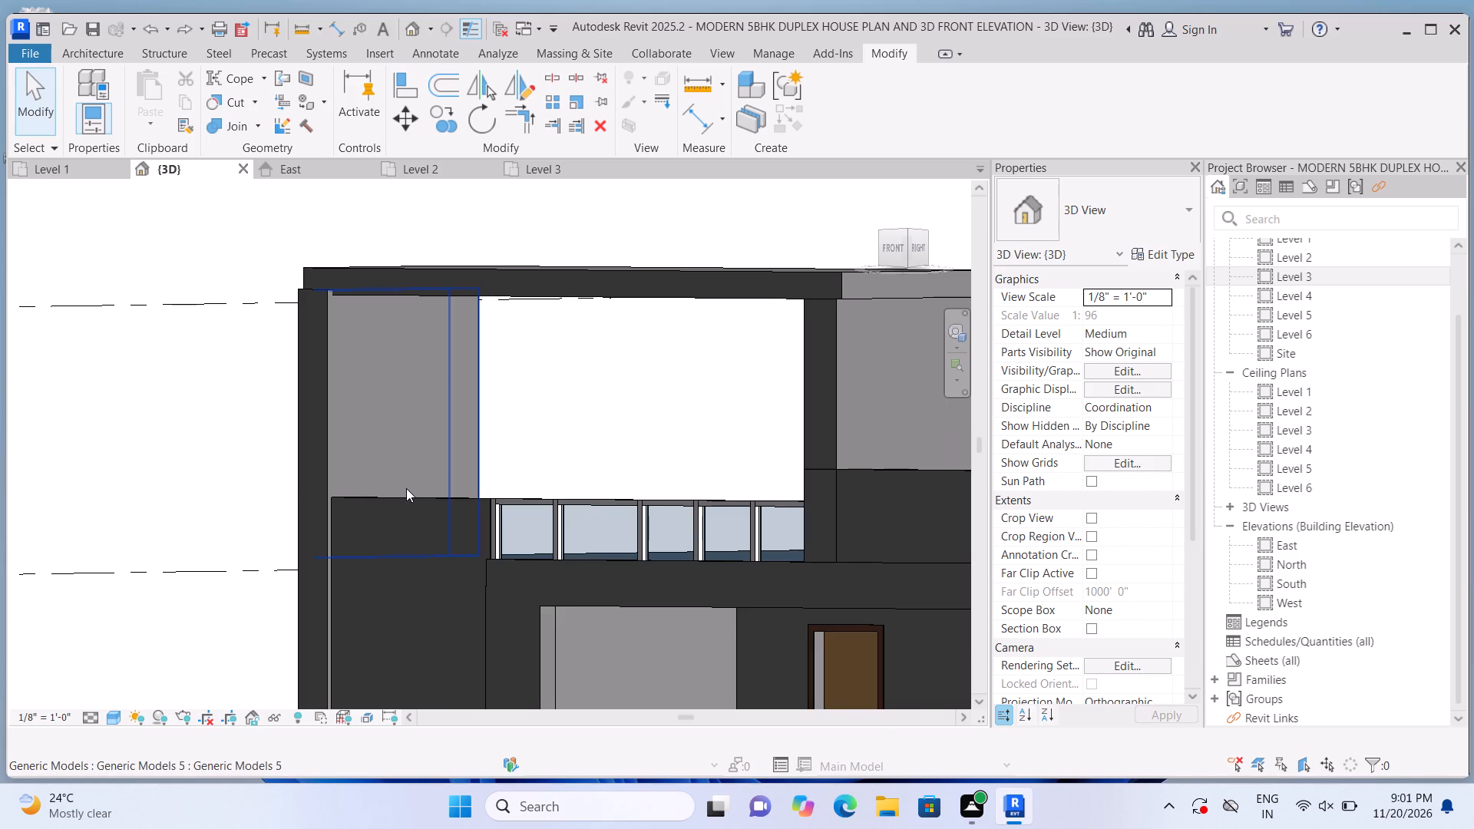
{"action": "key", "text": "z"}
{"action": "key", "text": "ctrl+z"}
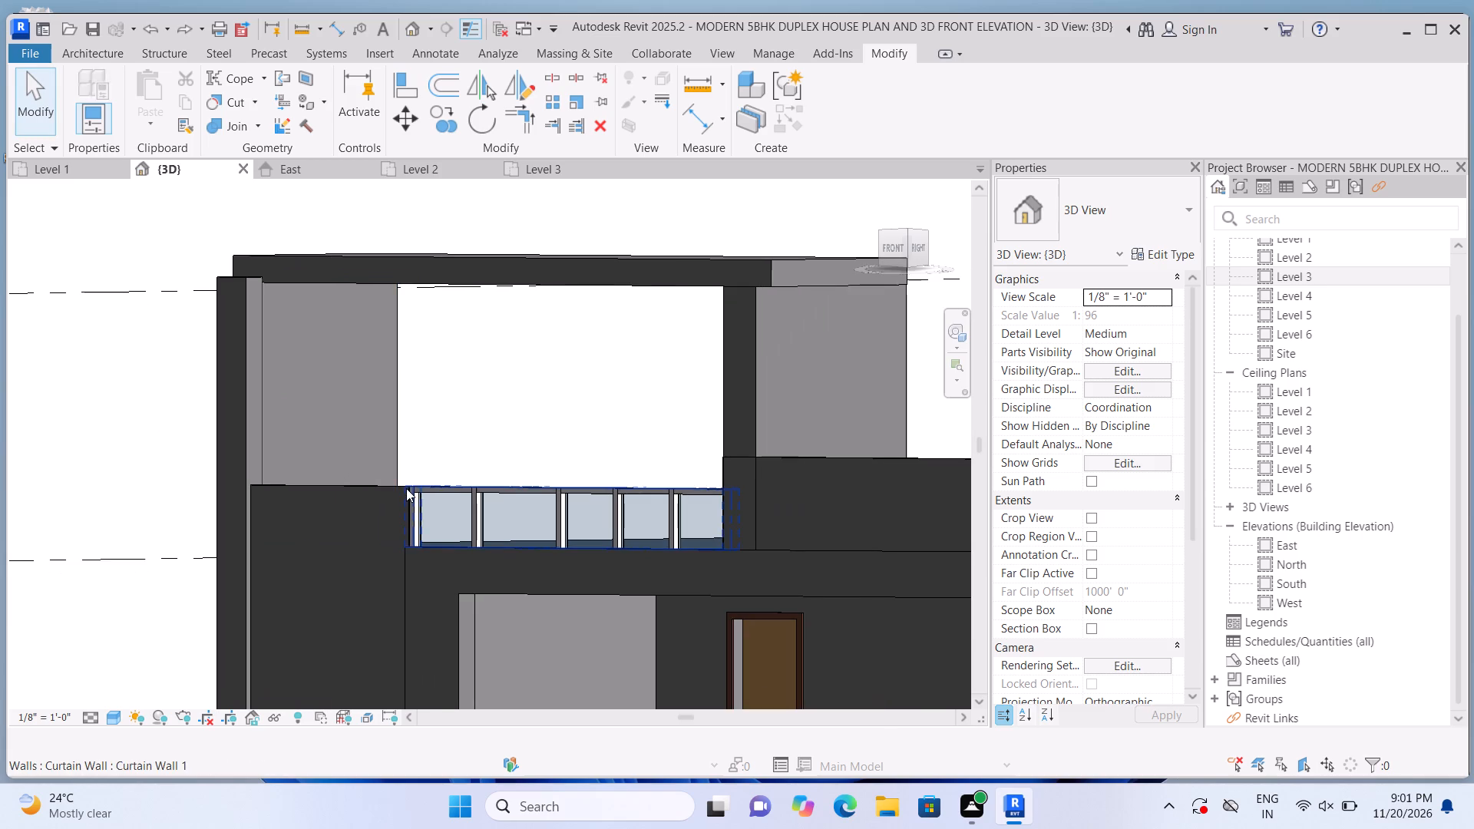
{"action": "key", "text": "ctrl+z"}
{"action": "key", "text": "ctrl+z"}
{"action": "key", "text": "ctrl+z"}
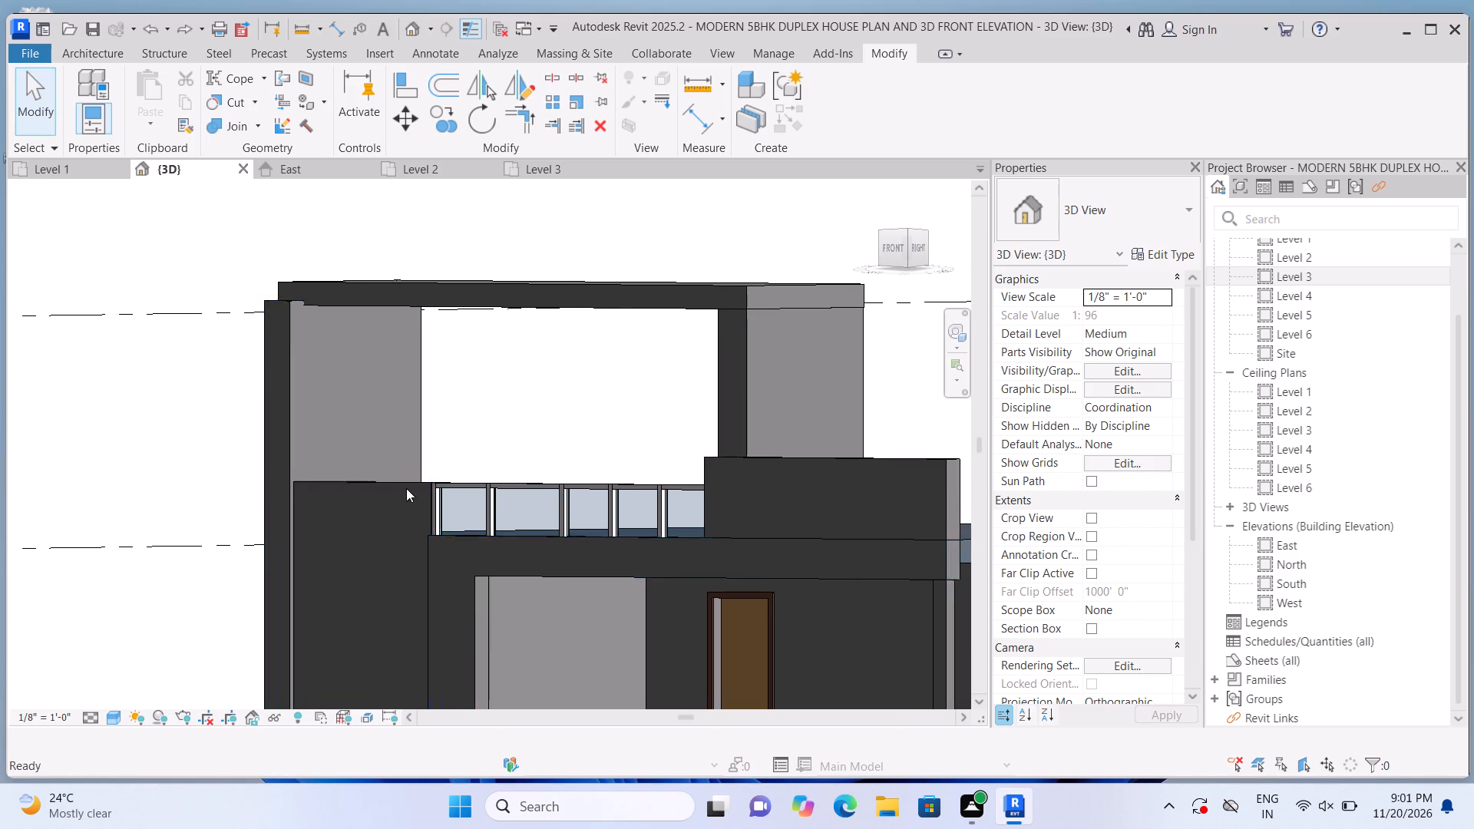
{"action": "key", "text": "ctrl+z"}
{"action": "key", "text": "ctrl+z"}
{"action": "key", "text": "ctrl+z"}
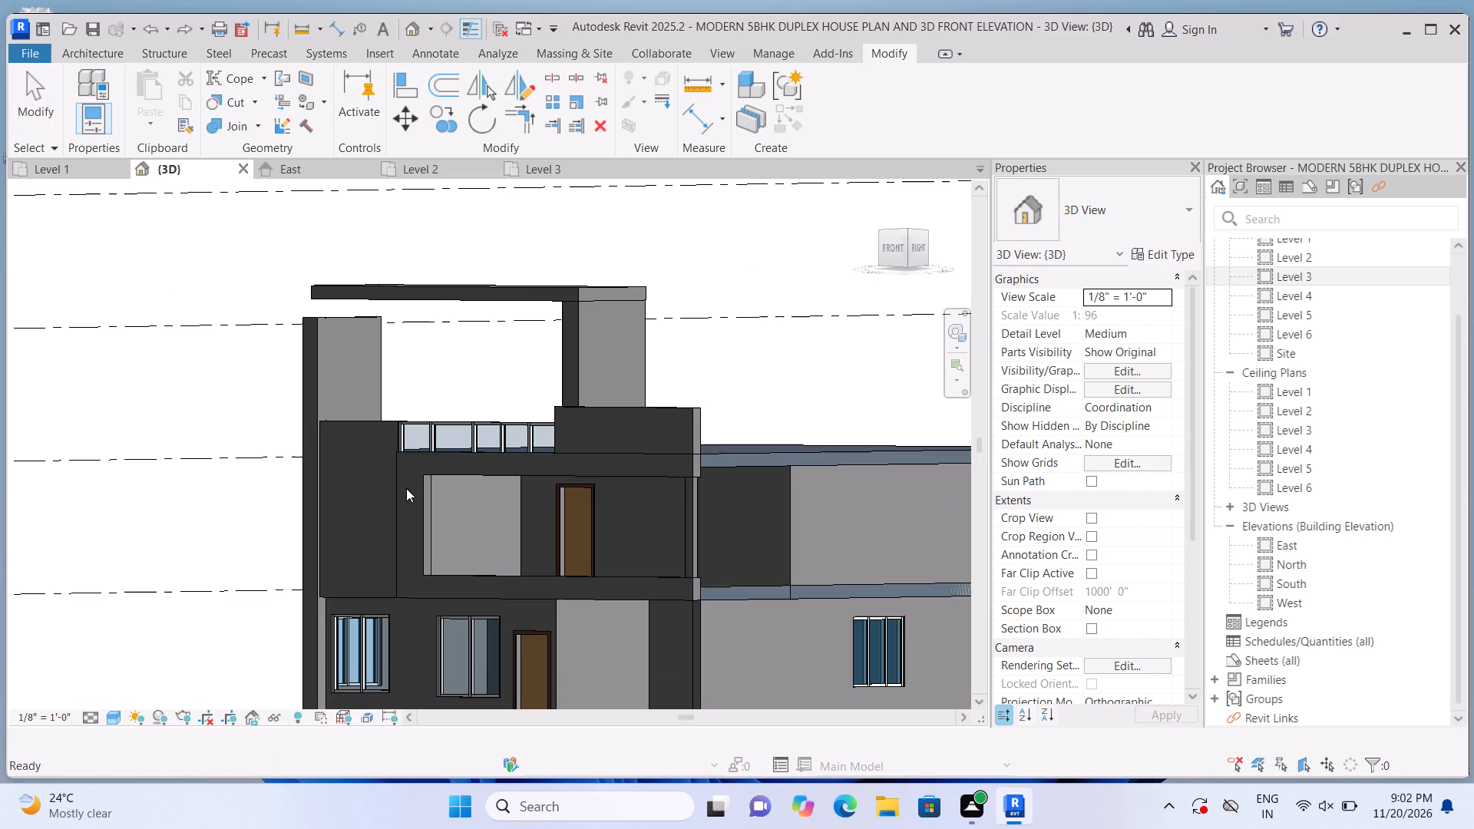
Undo the rooftop frame's top slab extrusion, including the sketch of its rectangular profile.
{"action": "key", "text": "ctrl+z"}
{"action": "key", "text": "ctrl+z"}
{"action": "key", "text": "ctrl+z"}
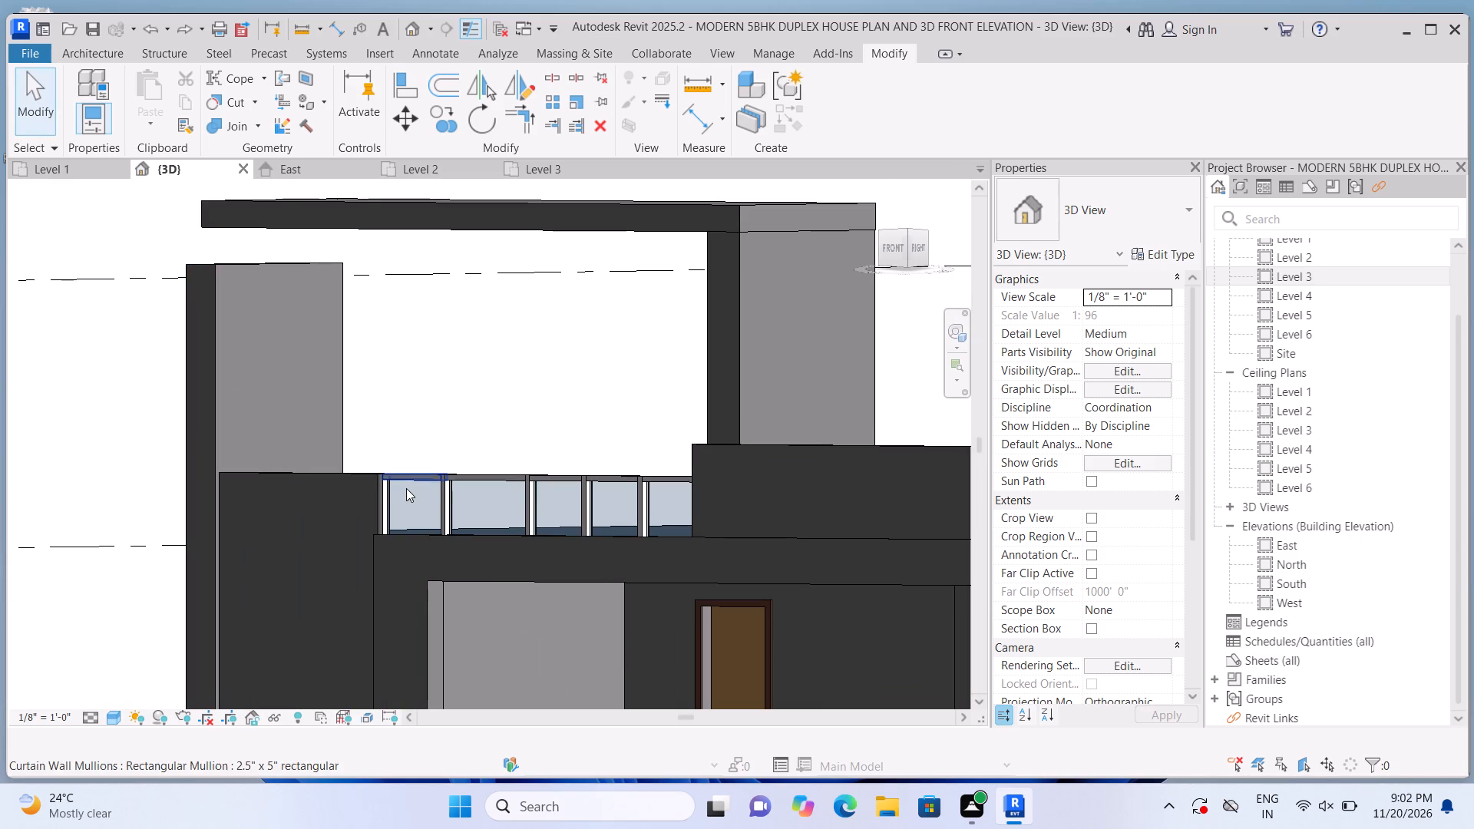
{"action": "key", "text": "ctrl+z"}
{"action": "key", "text": "ctrl+z"}
{"action": "key", "text": "ctrl+z"}
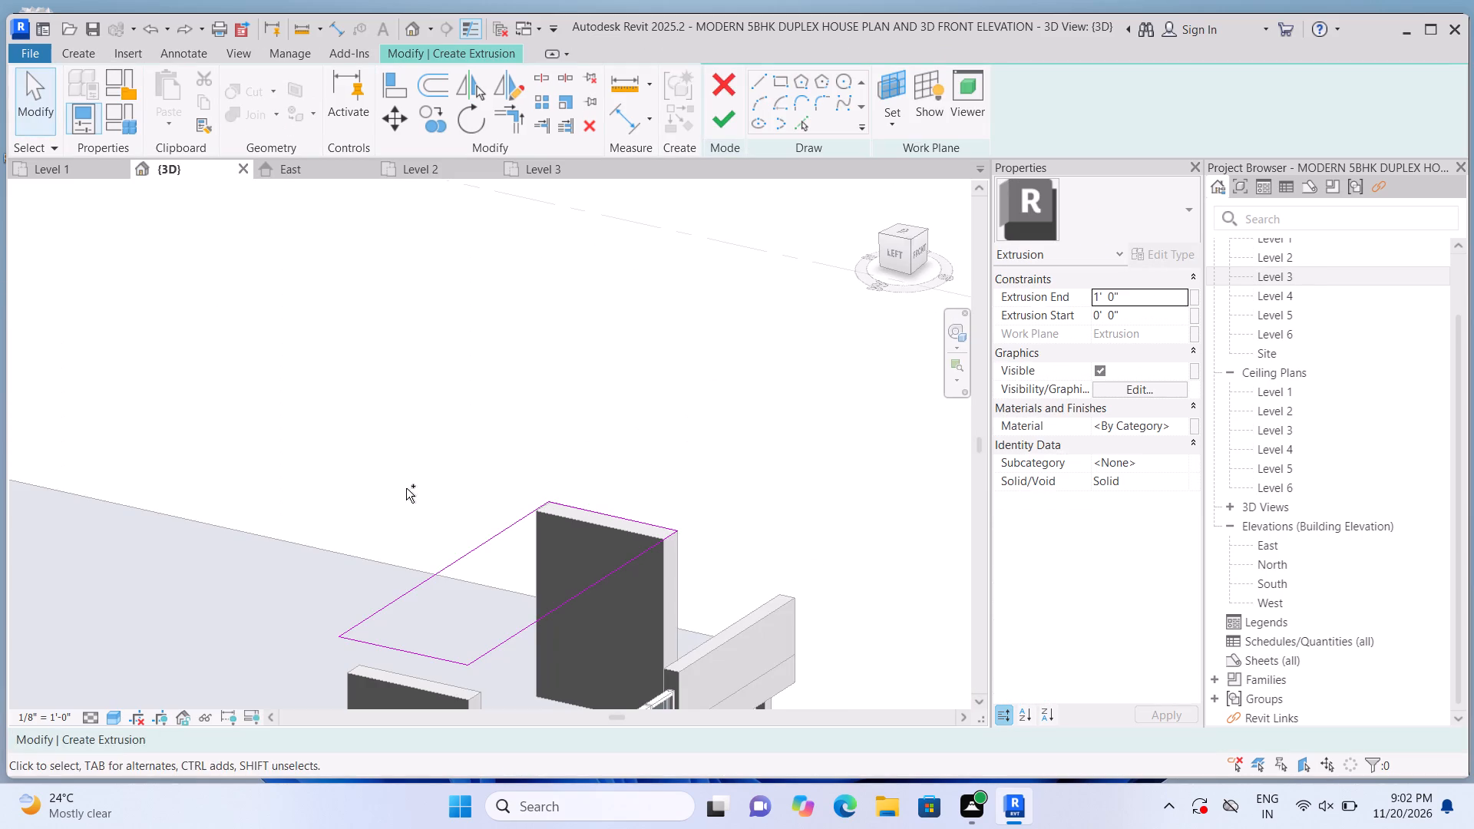
{"action": "key", "text": "ctrl+z"}
{"action": "key", "text": "ctrl+z"}
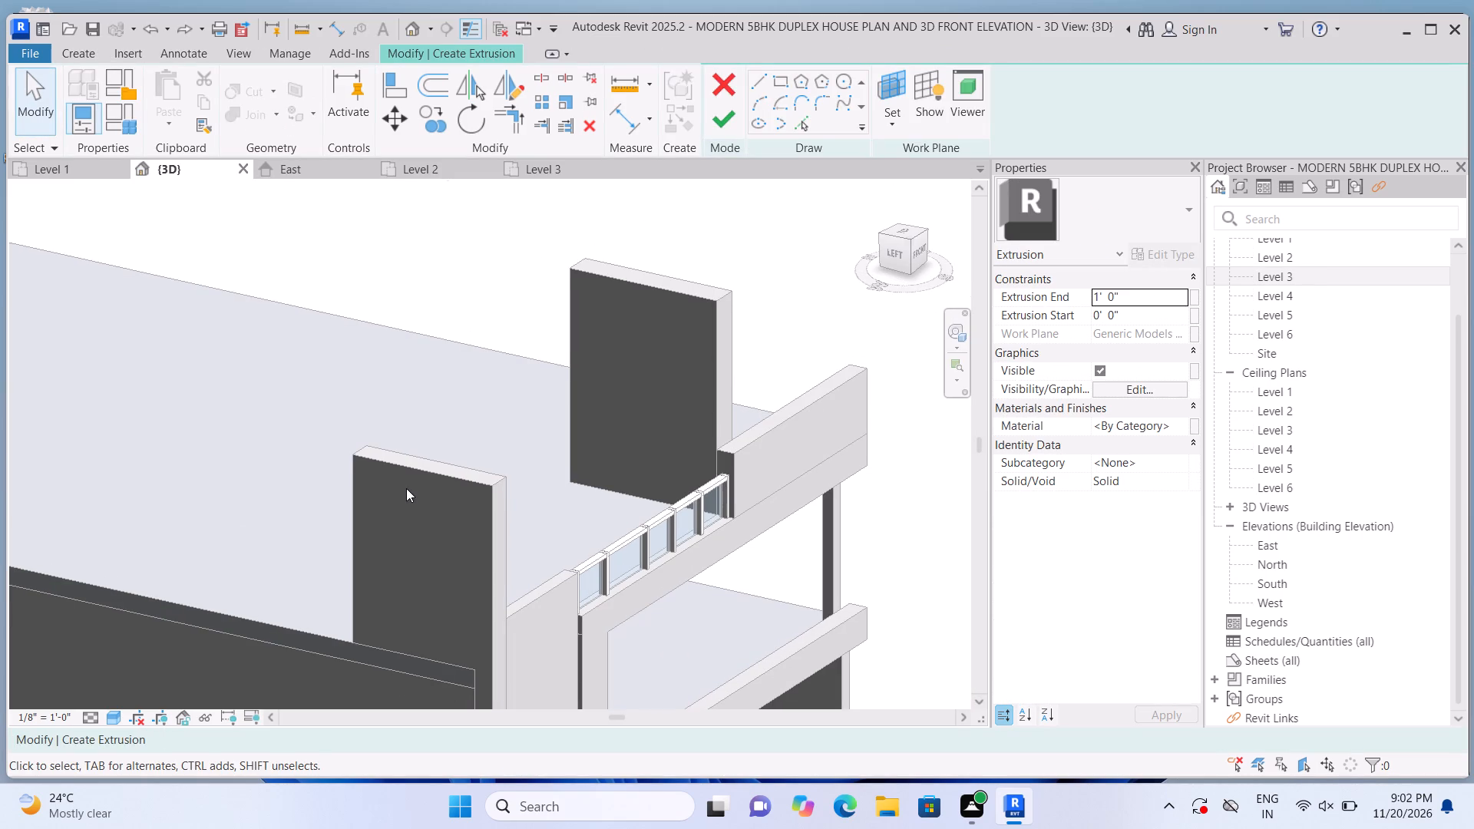
Undo the newer rooftop upright panel, including its extrusion and the profile sketched on the roof.
{"action": "key", "text": "ctrl+z"}
{"action": "key", "text": "ctrl+z"}
{"action": "key", "text": "ctrl+z"}
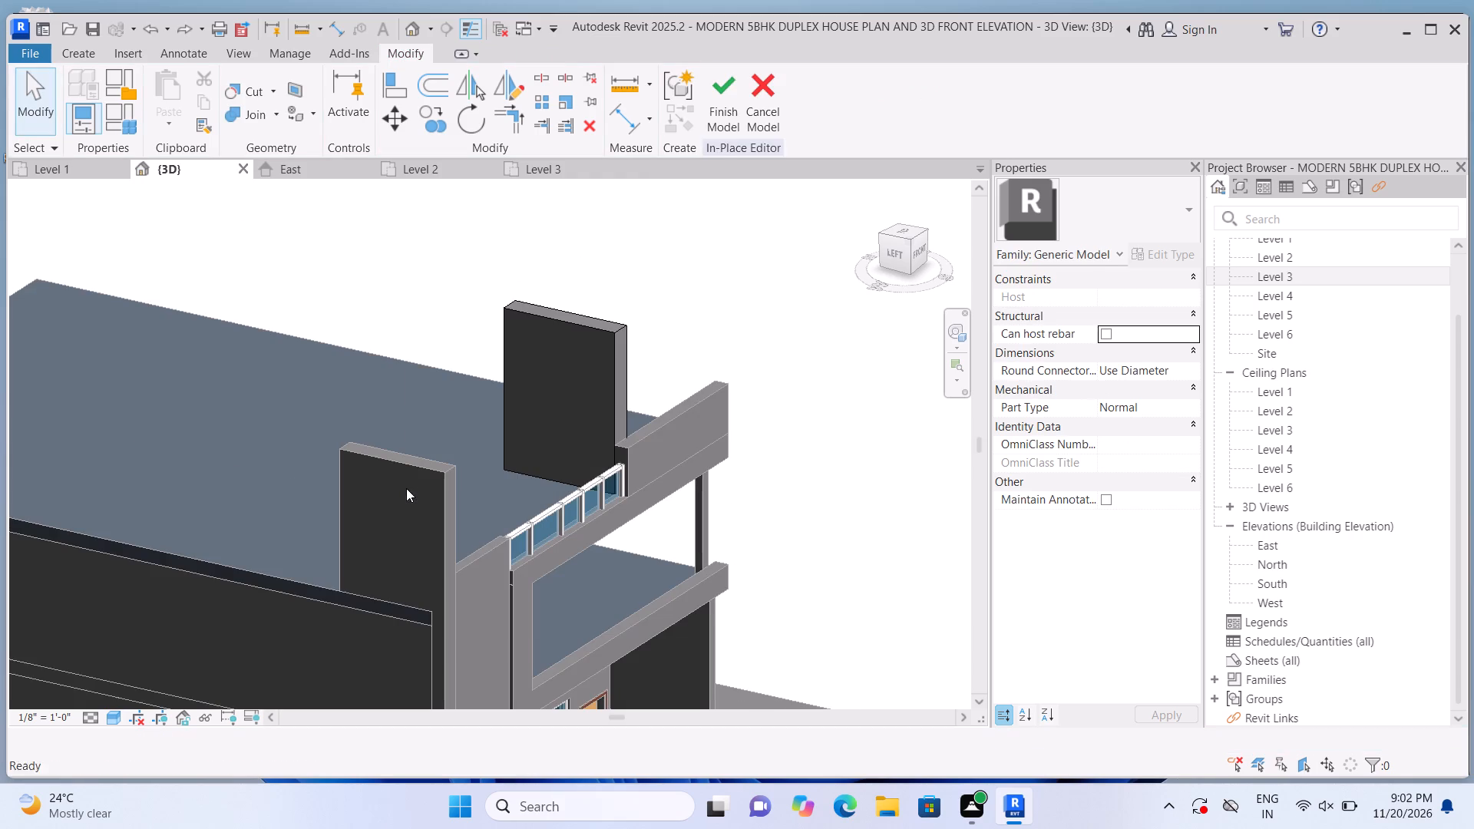
{"action": "key", "text": "ctrl+z"}
{"action": "key", "text": "ctrl+z"}
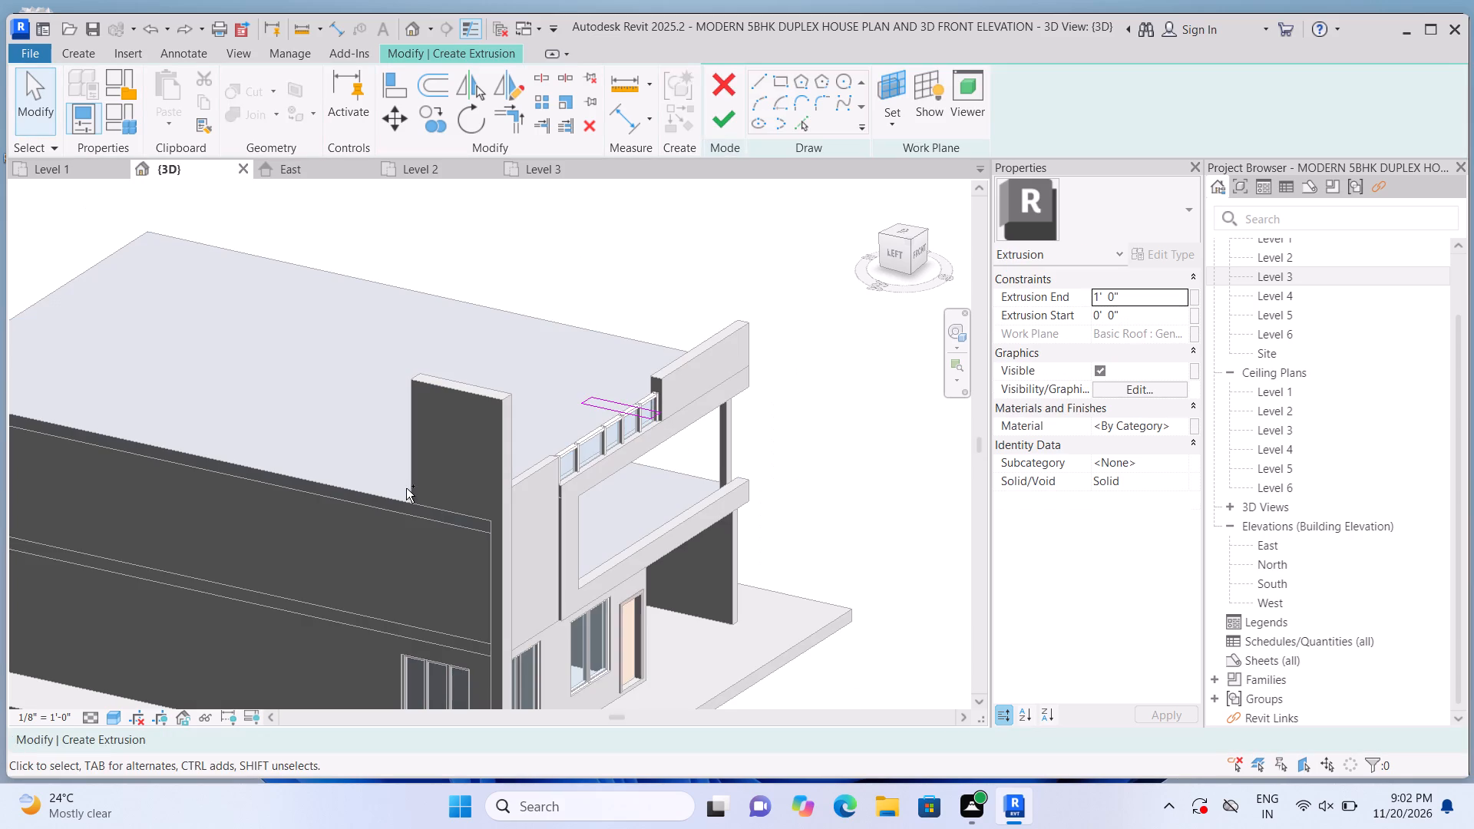
{"action": "key", "text": "ctrl+z"}
{"action": "key", "text": "ctrl+z"}
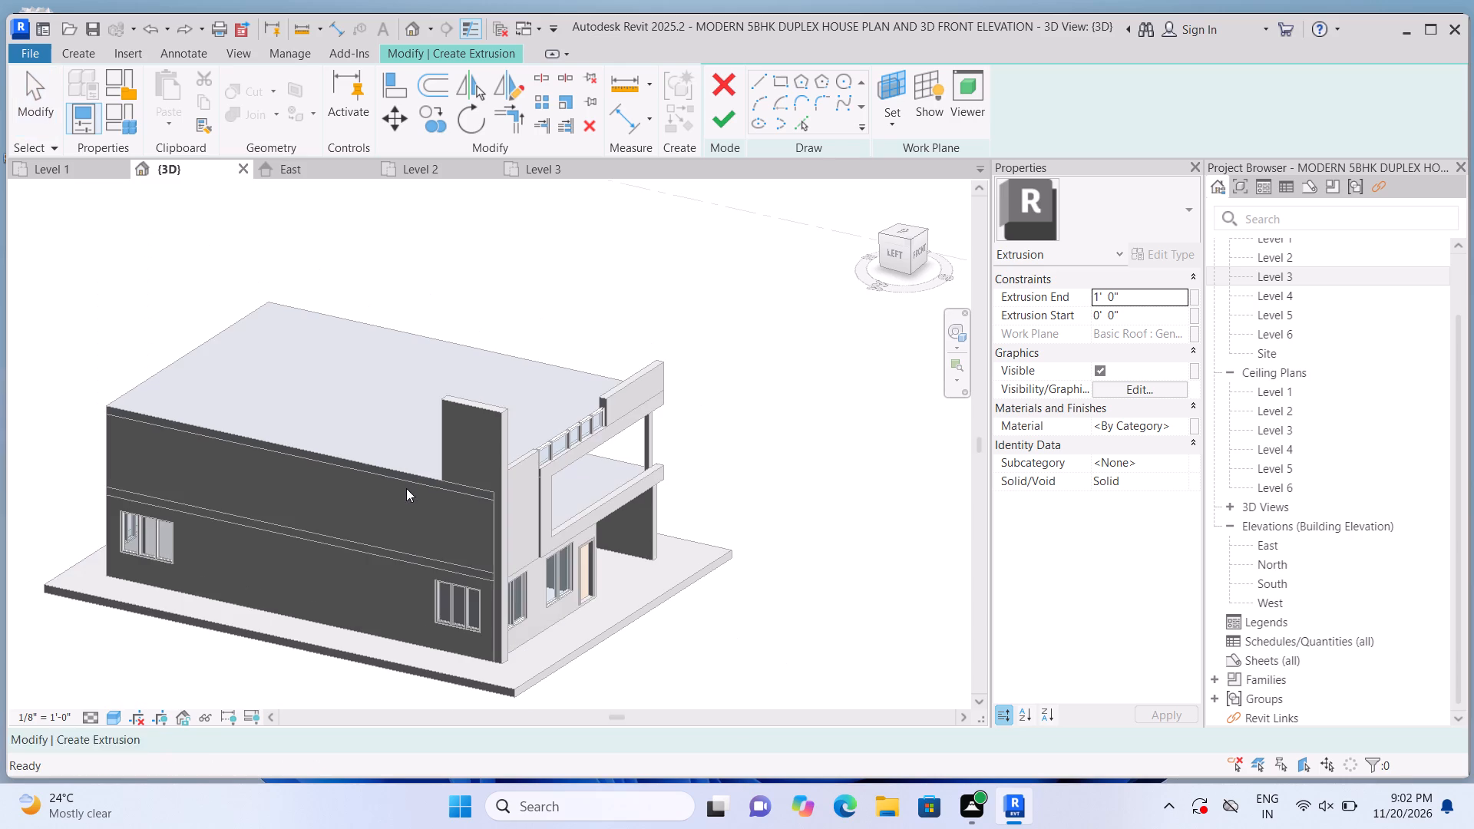
{"action": "key", "text": "ctrl+z"}
{"action": "key", "text": "ctrl+z"}
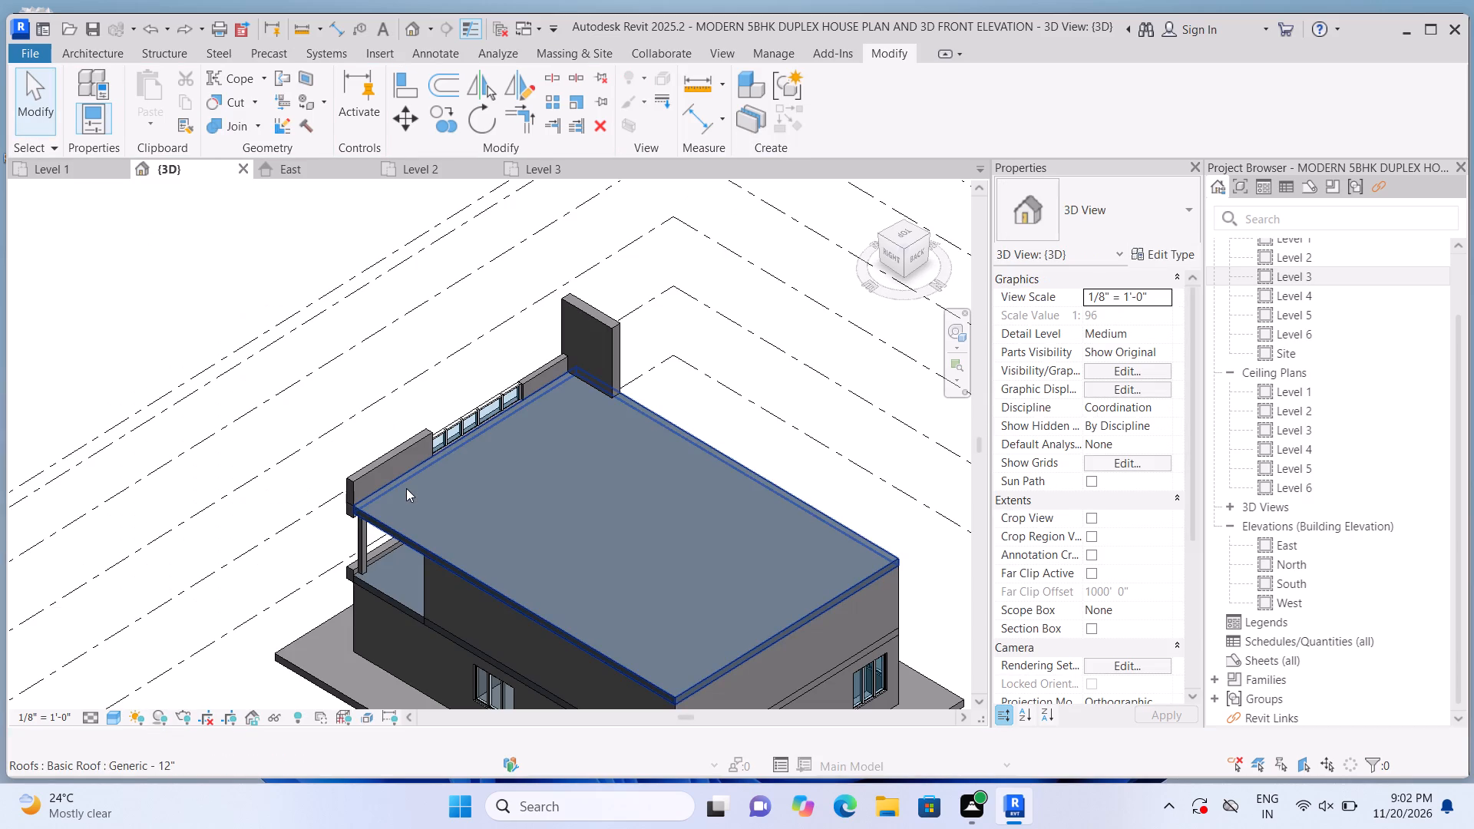
Undo the in-place edits to the front corner strip, back to its full height level with the older upright panel.
{"action": "key", "text": "z"}
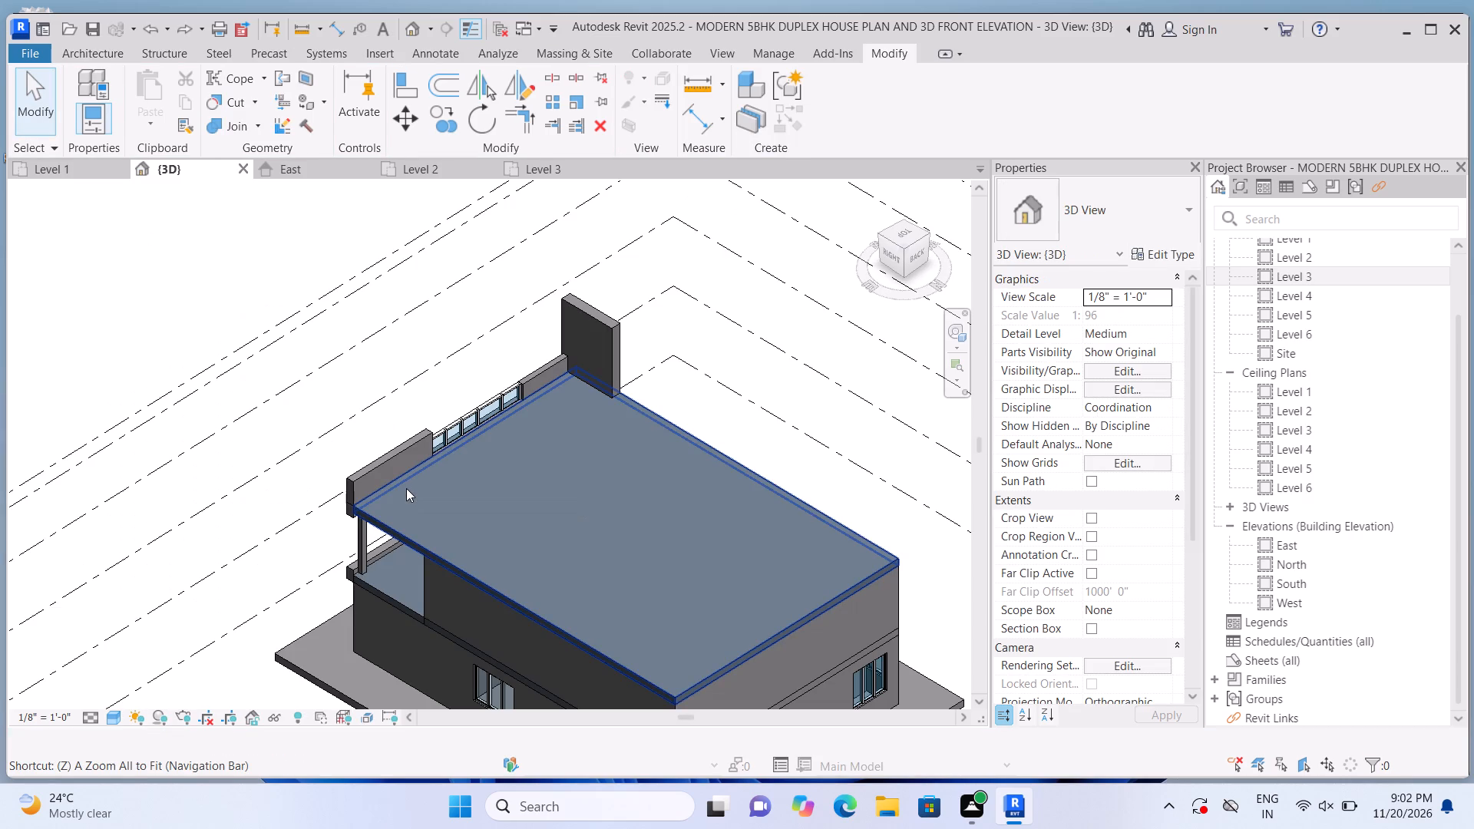
{"action": "key", "text": "z"}
{"action": "type", "text": "ZZZ"}
{"action": "key", "text": "ctrl+z"}
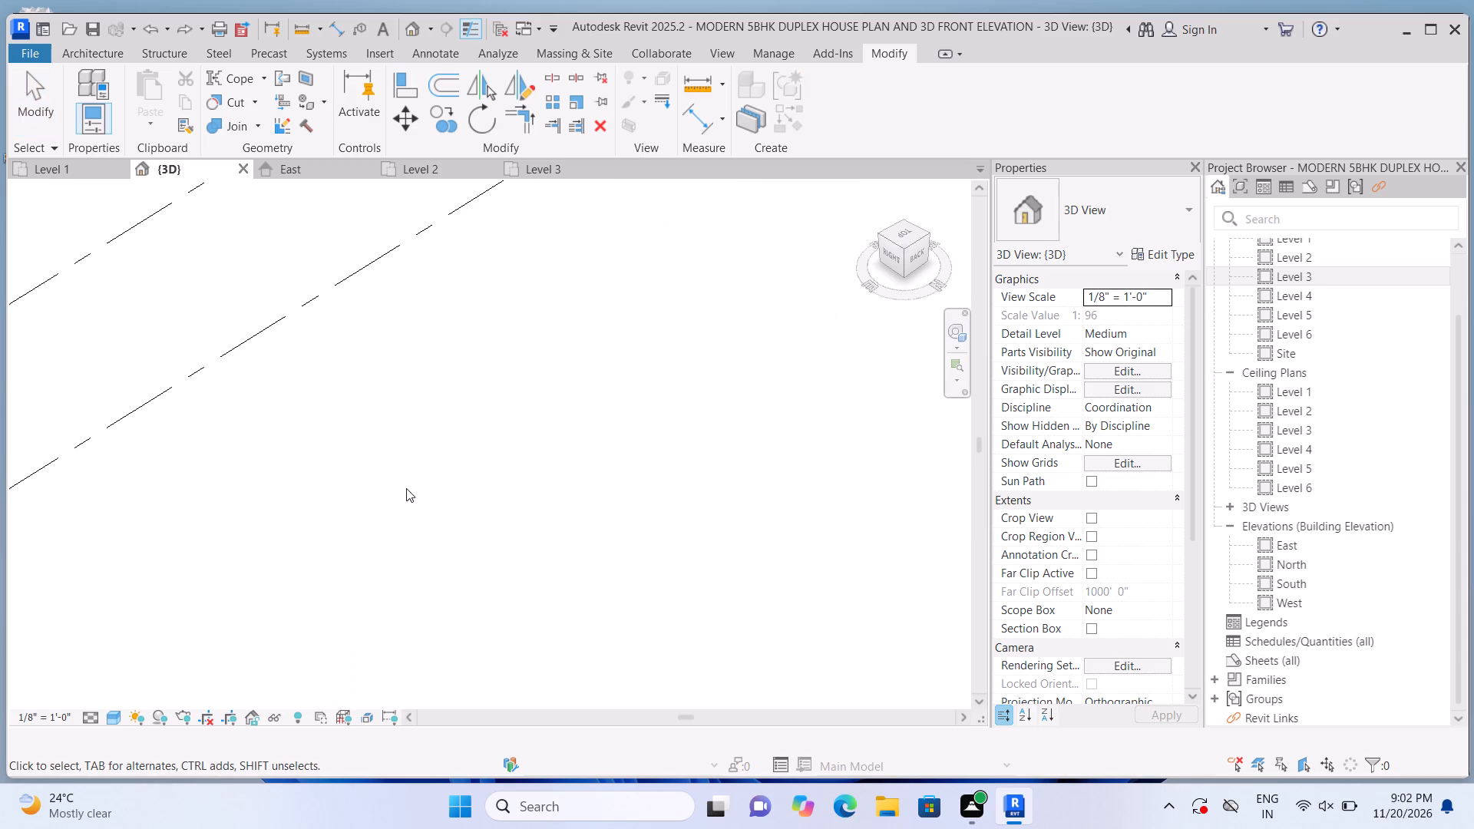
{"action": "key", "text": "ctrl+z"}
{"action": "key", "text": "ctrl+z"}
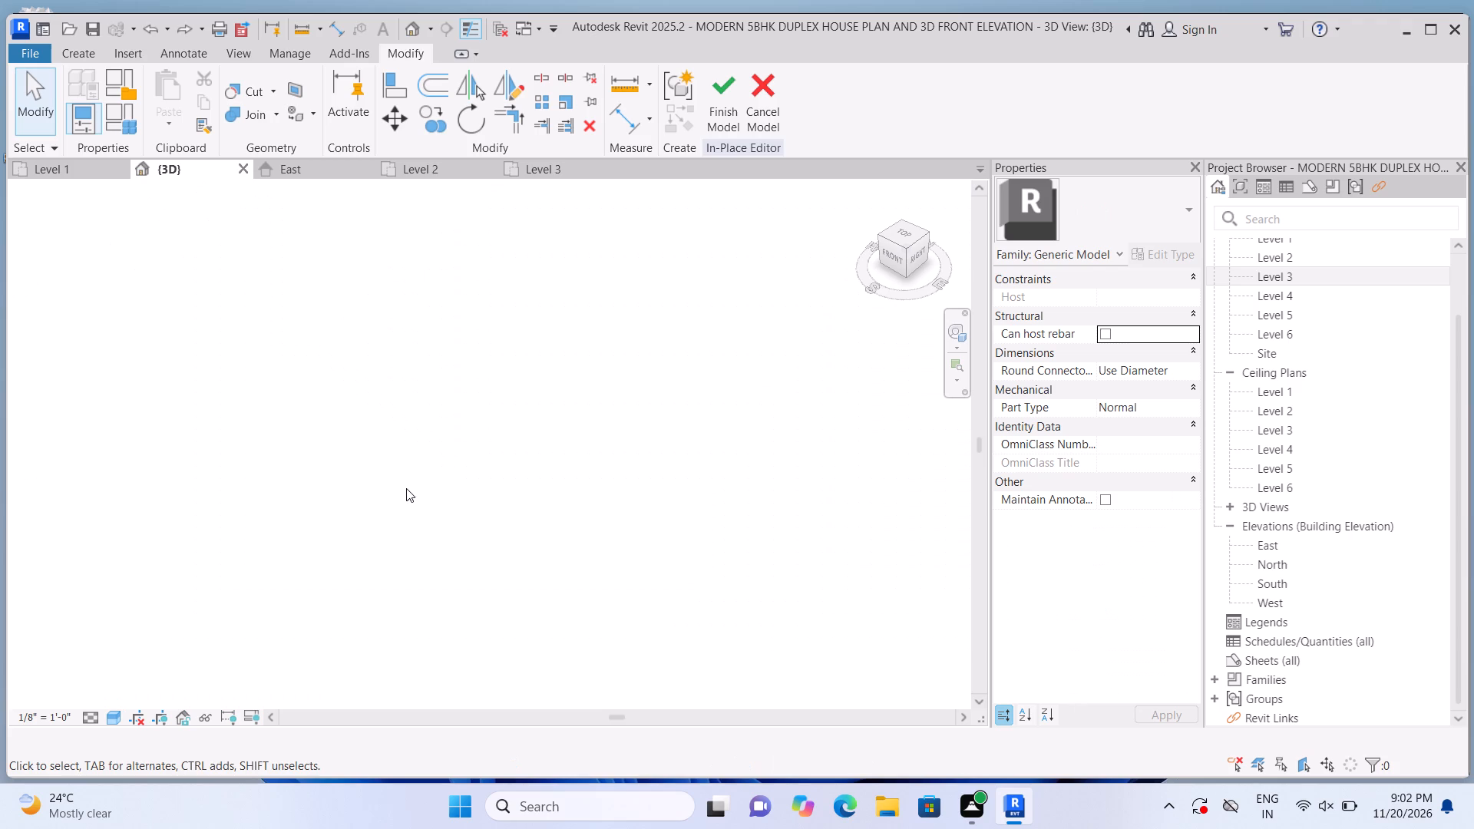
{"action": "scroll", "coordinate": [652, 488], "scroll_direction": "down", "scroll_amount": 13}
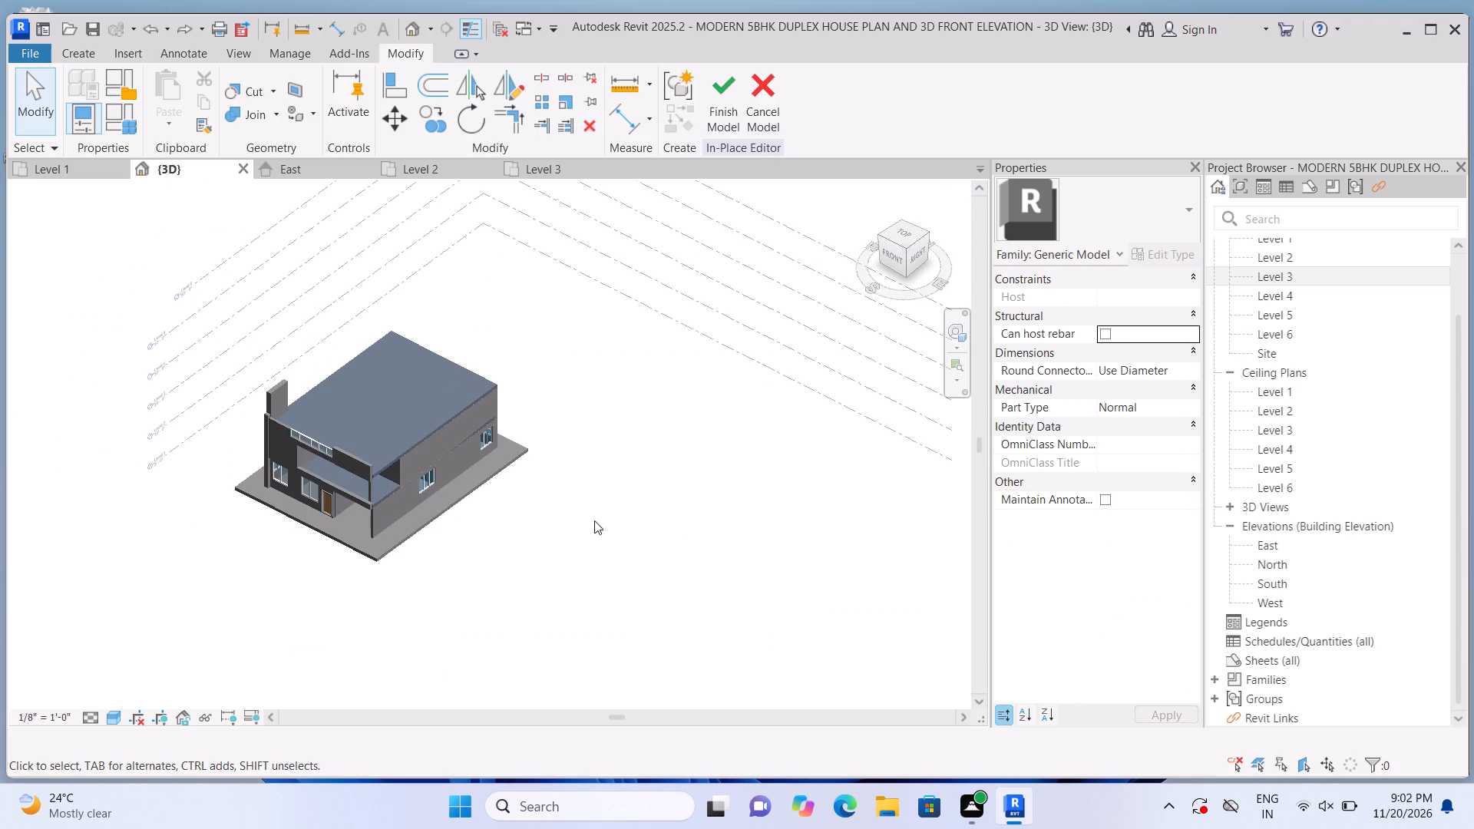
{"action": "scroll", "coordinate": [329, 475], "scroll_direction": "up", "scroll_amount": 6}
{"action": "scroll", "coordinate": [124, 295], "scroll_direction": "up", "scroll_amount": 5}
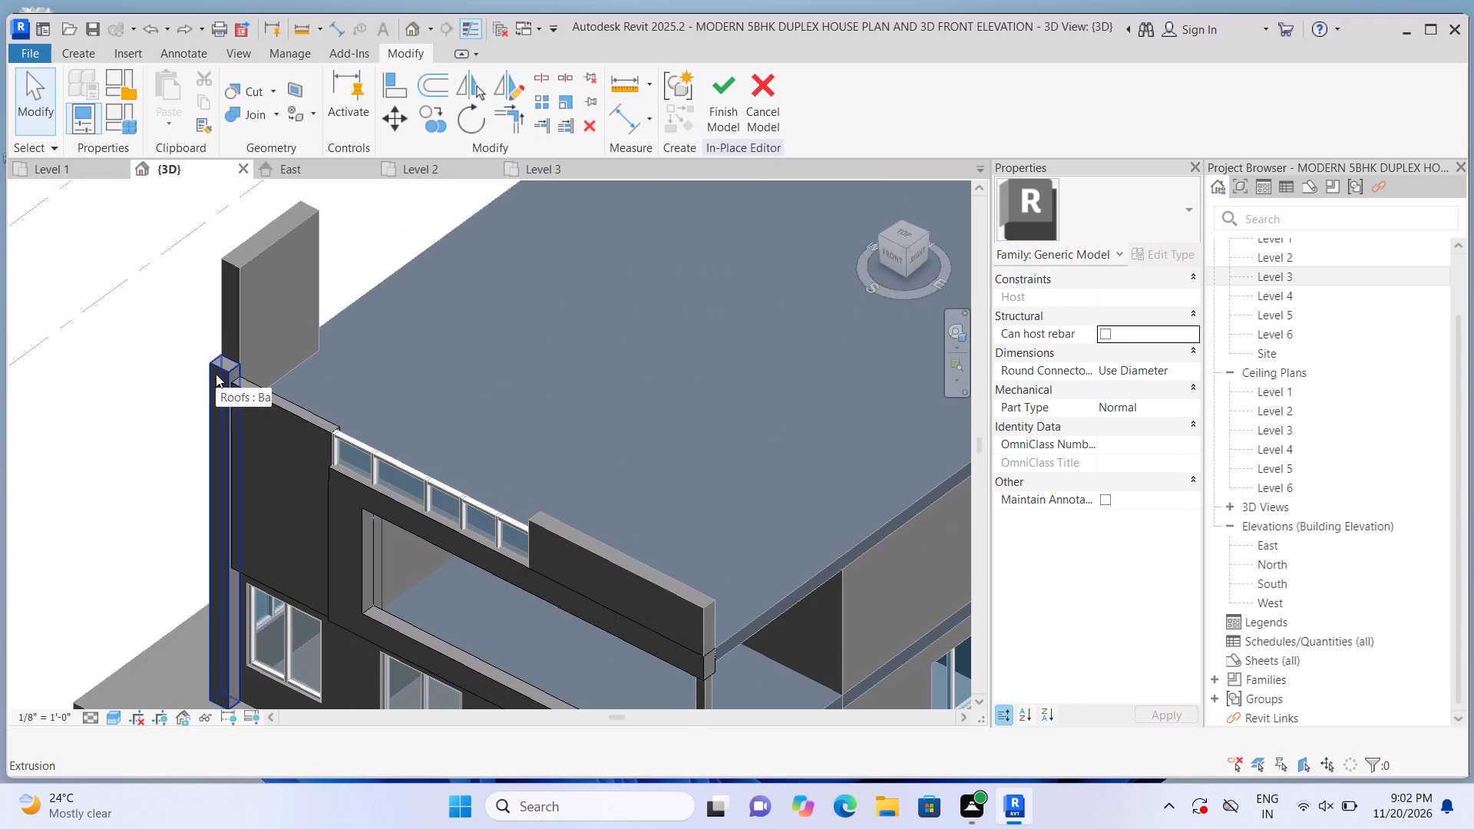
{"action": "key", "text": "ctrl+z"}
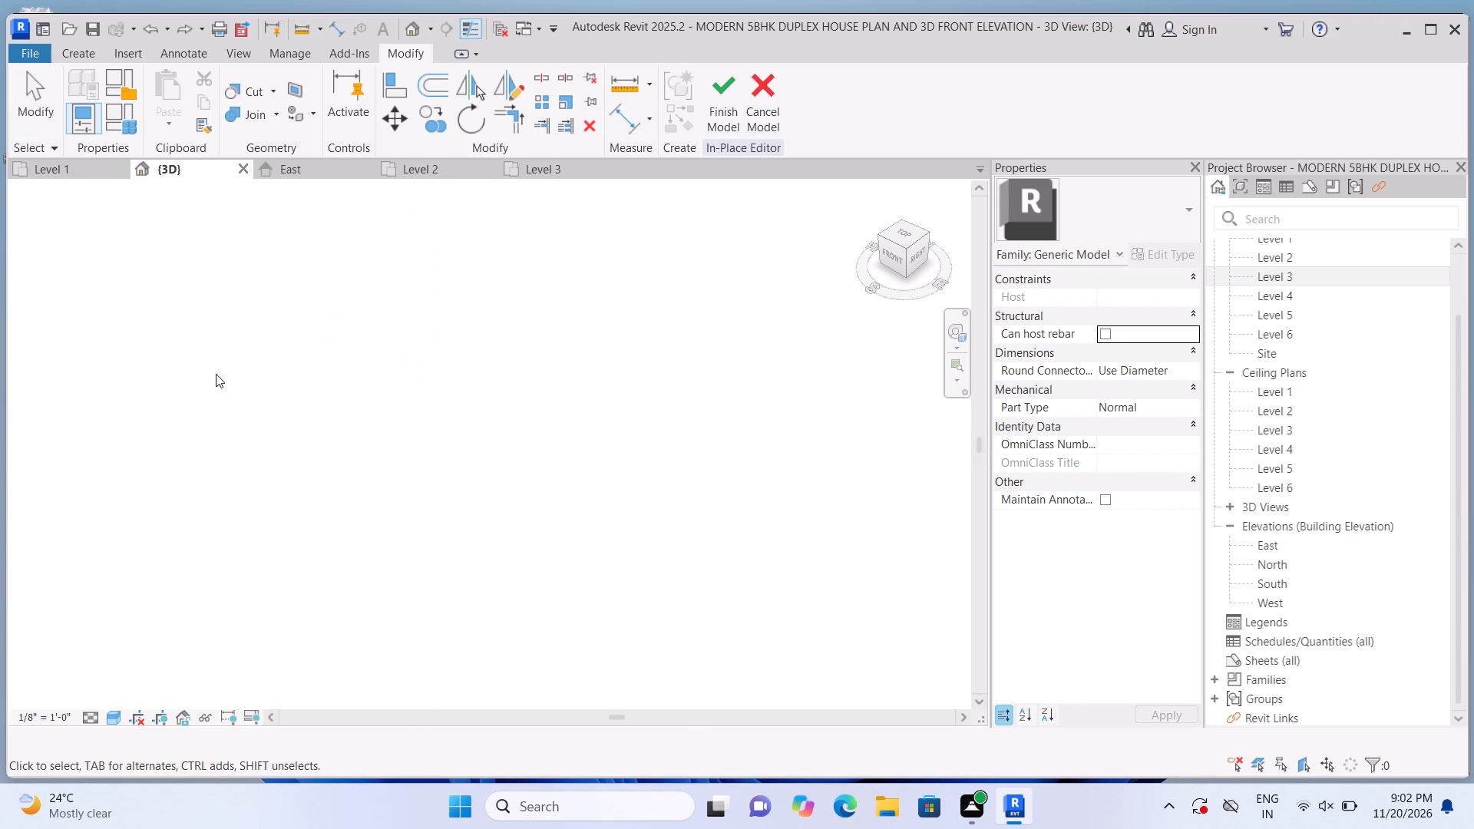
{"action": "scroll", "coordinate": [498, 459], "scroll_direction": "down", "scroll_amount": 20}
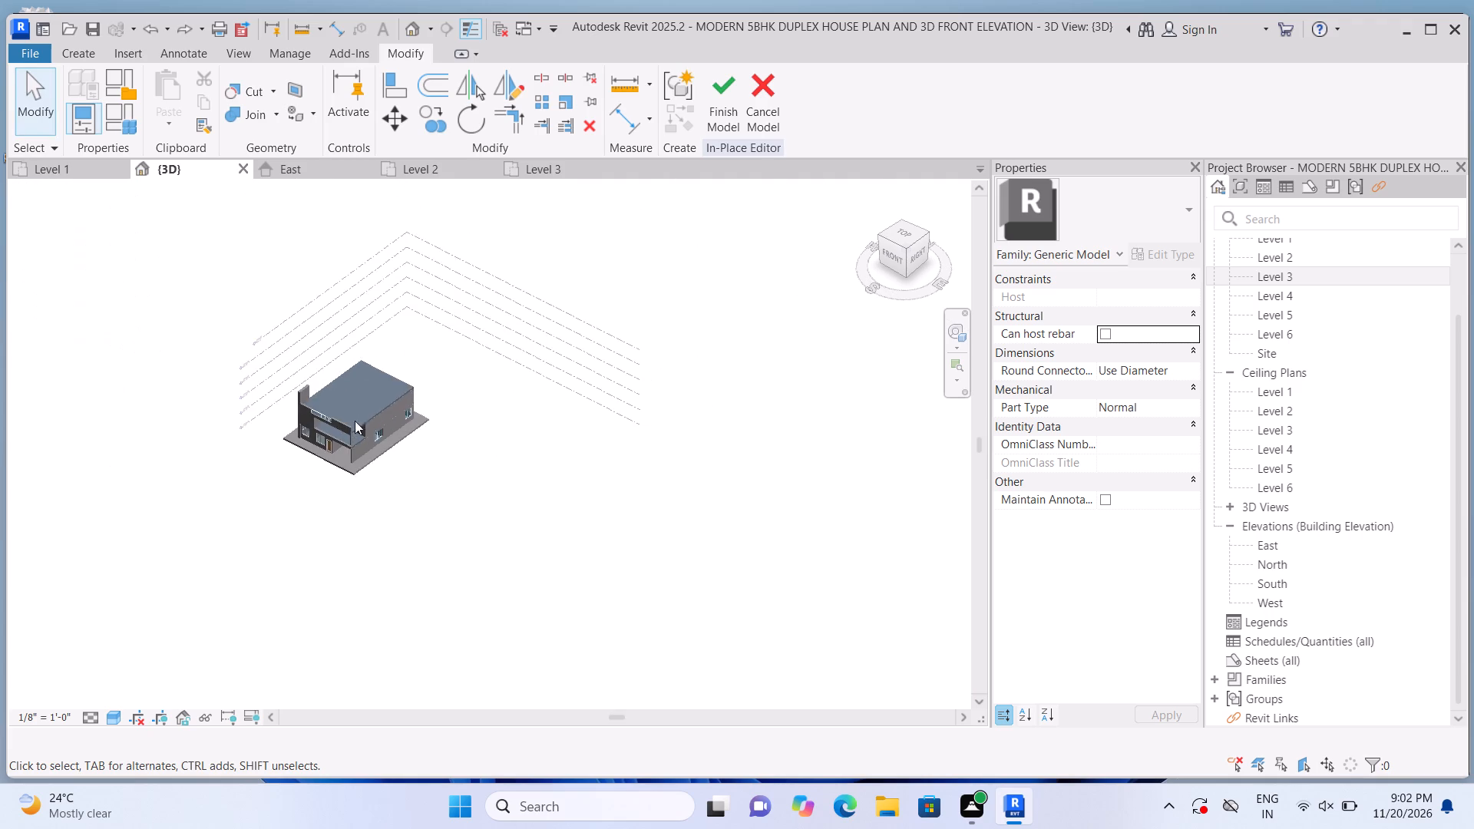
{"action": "scroll", "coordinate": [322, 420], "scroll_direction": "up", "scroll_amount": 16}
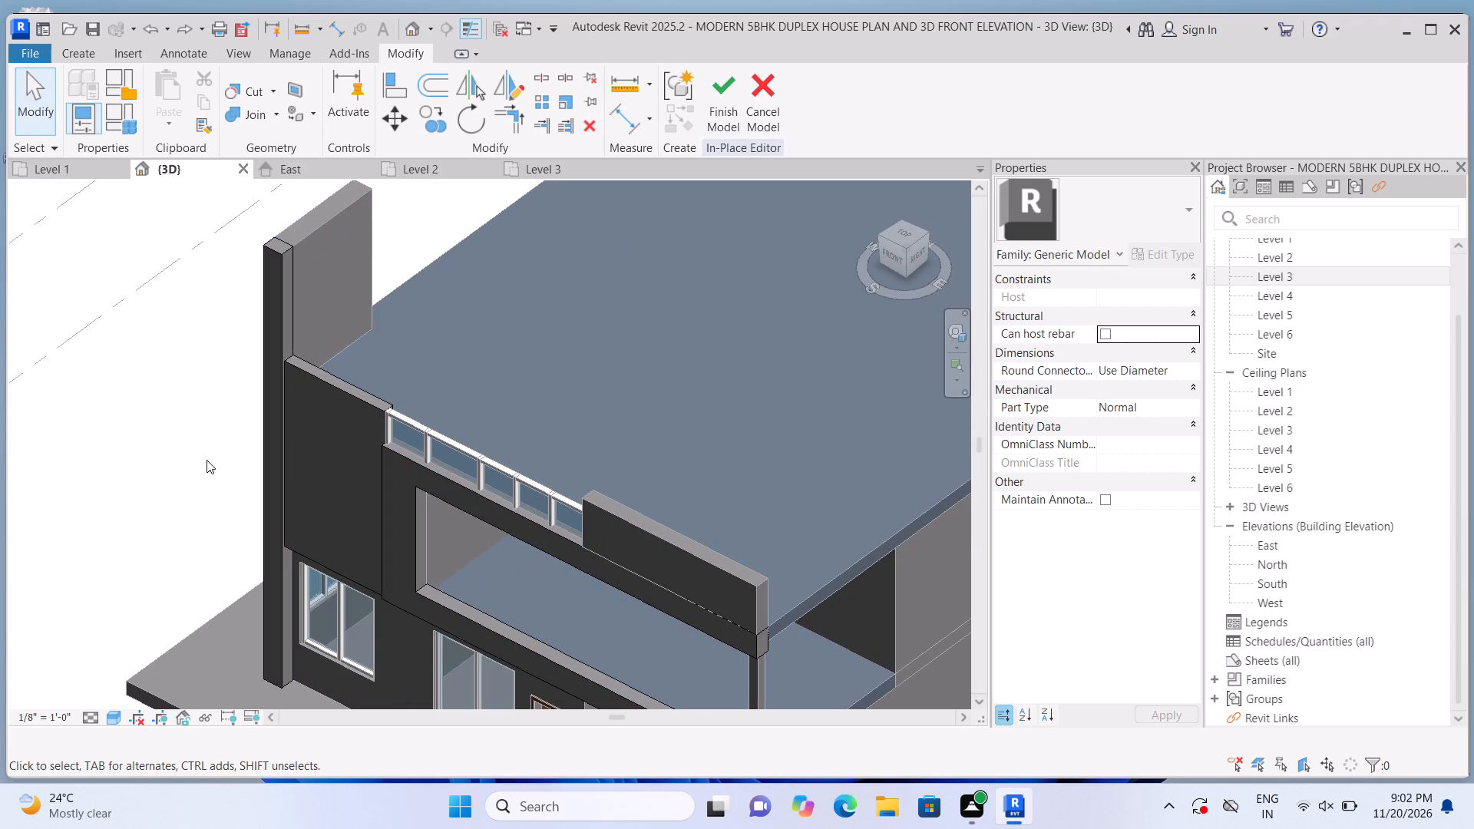
Undo the deletion of the original rooftop frame, restoring its top slab and inner upright.
{"action": "key", "text": "ctrl+z"}
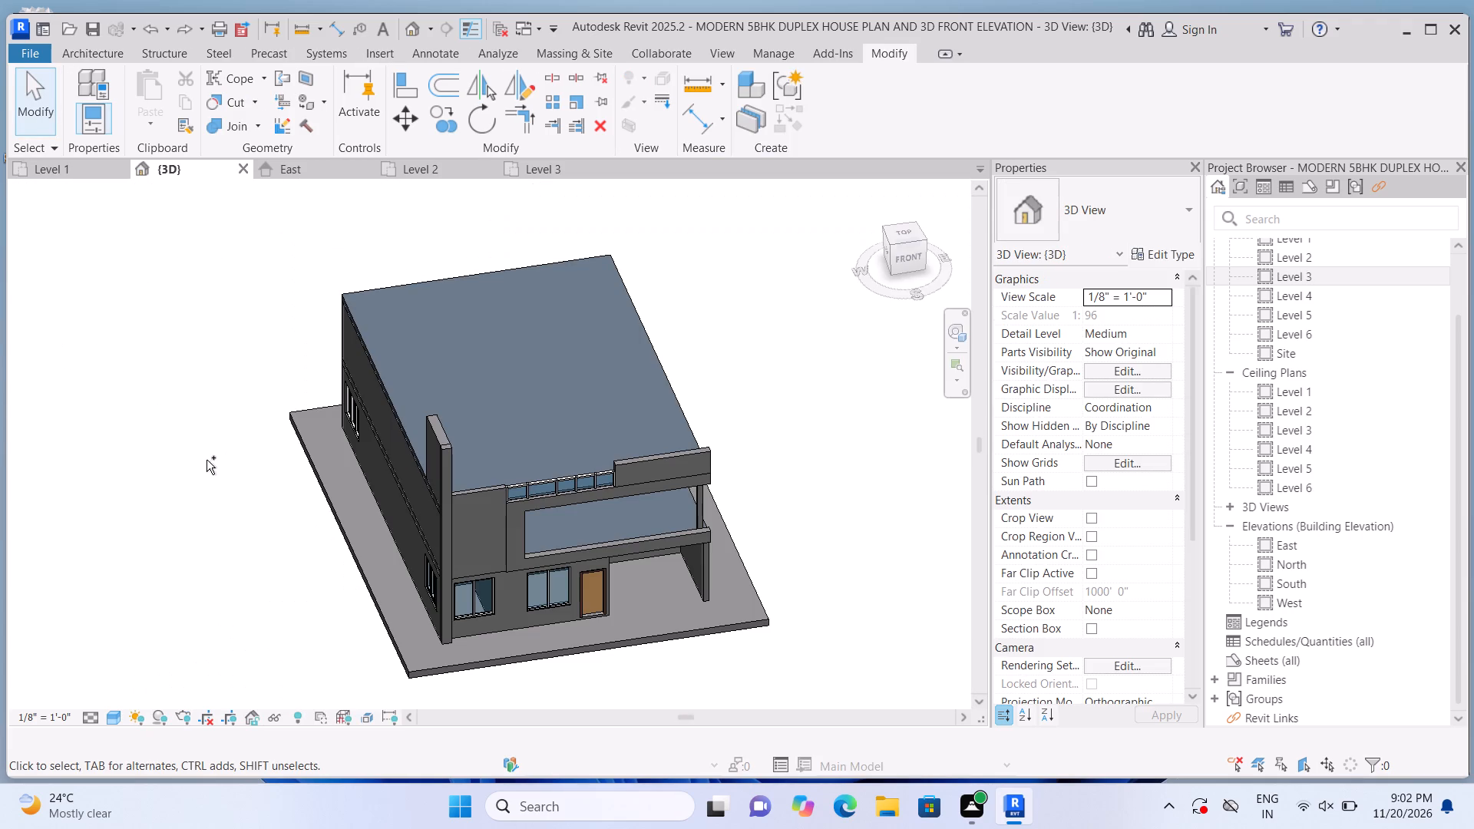
{"action": "key", "text": "z"}
{"action": "key", "text": "ctrl+z"}
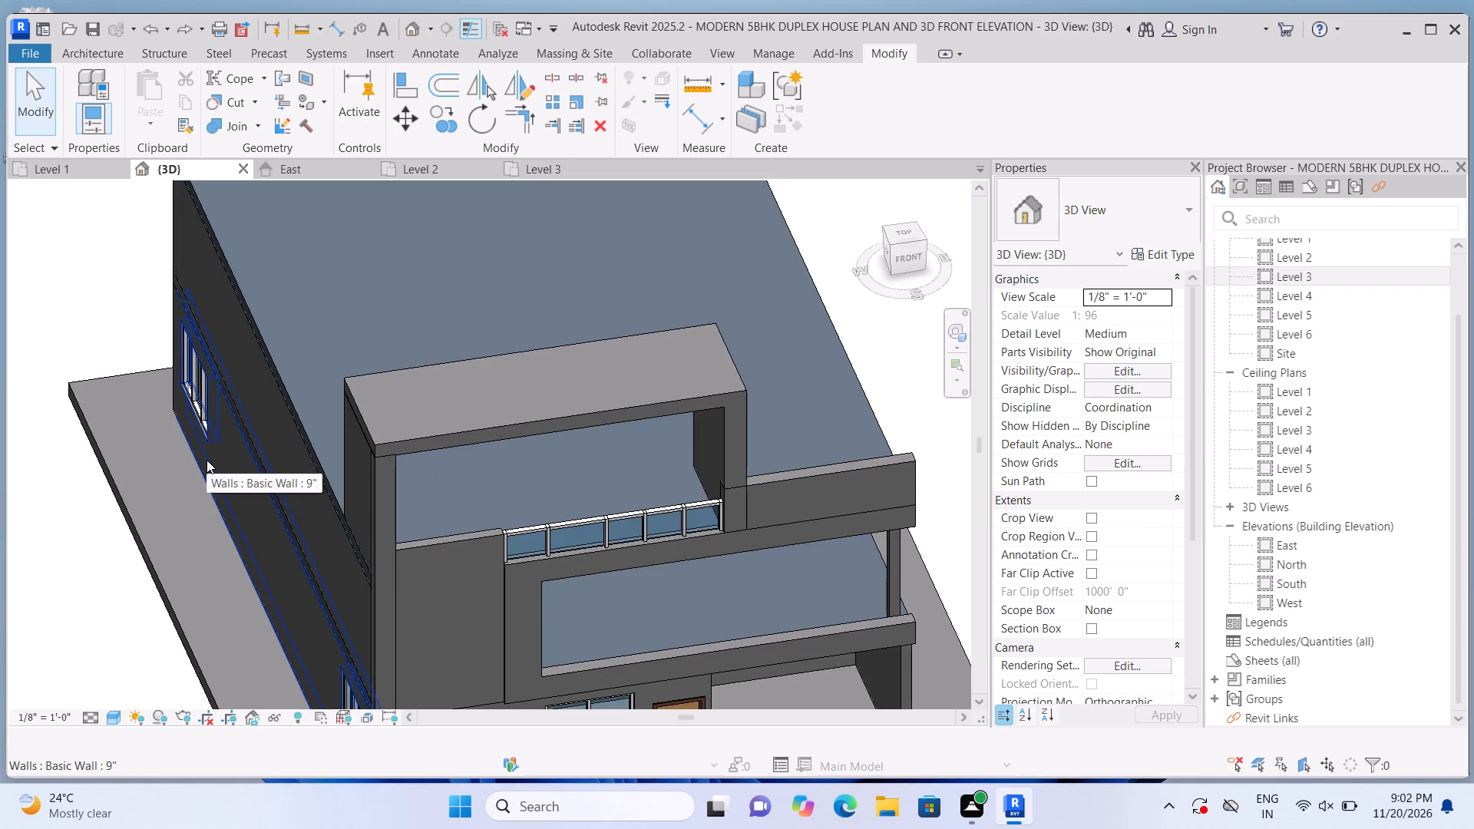
Set the 3D view's visual style to Realistic, with the front and side of the house in view.
{"action": "scroll", "coordinate": [433, 362], "scroll_direction": "down", "scroll_amount": 7}
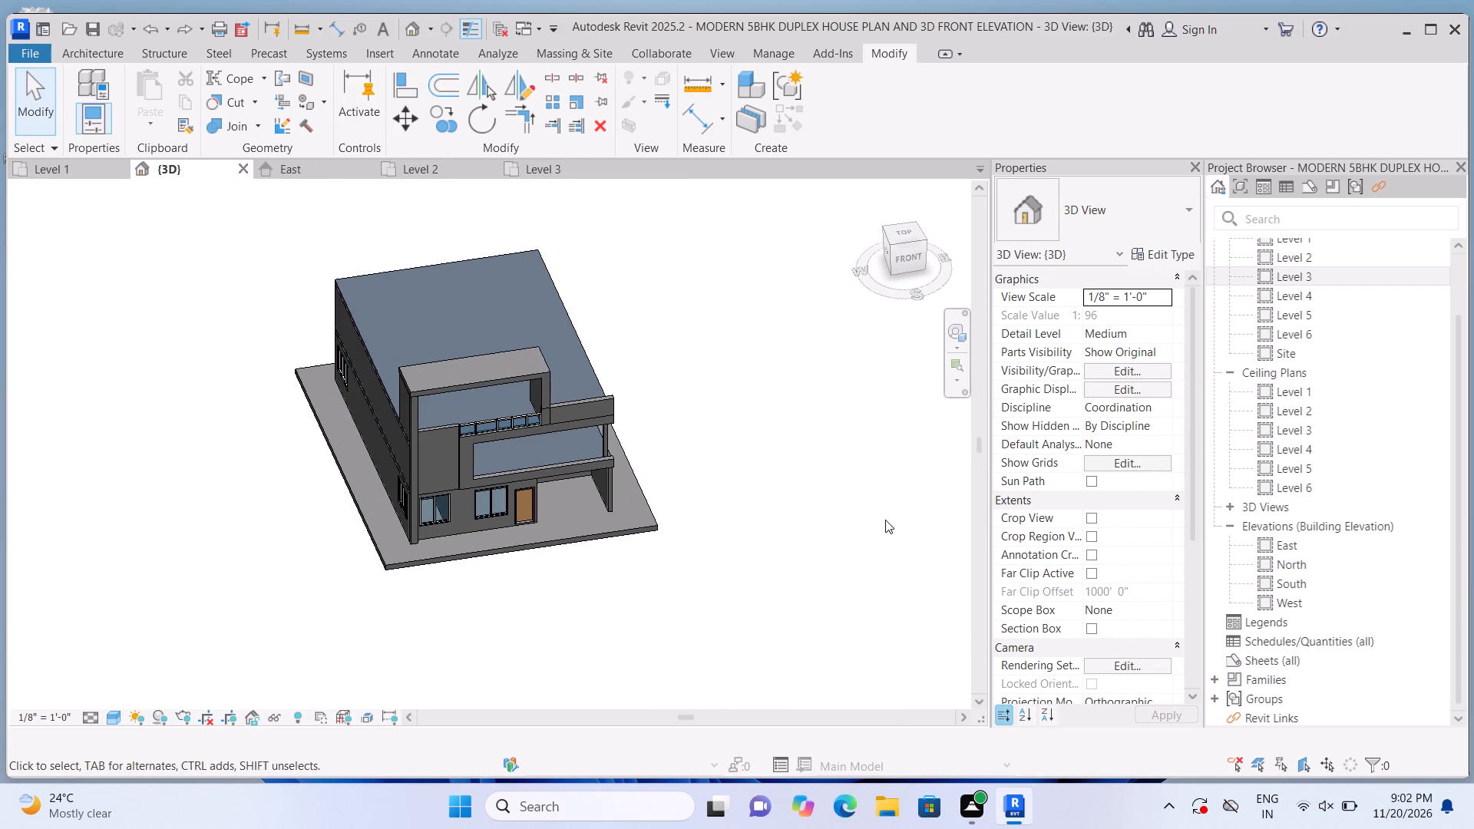
{"action": "middle_click_drag", "start_coordinate": [816, 484], "coordinate": [664, 403], "text": "shift"}
{"action": "scroll", "coordinate": [785, 490], "scroll_direction": "down", "scroll_amount": 1, "text": "shift"}
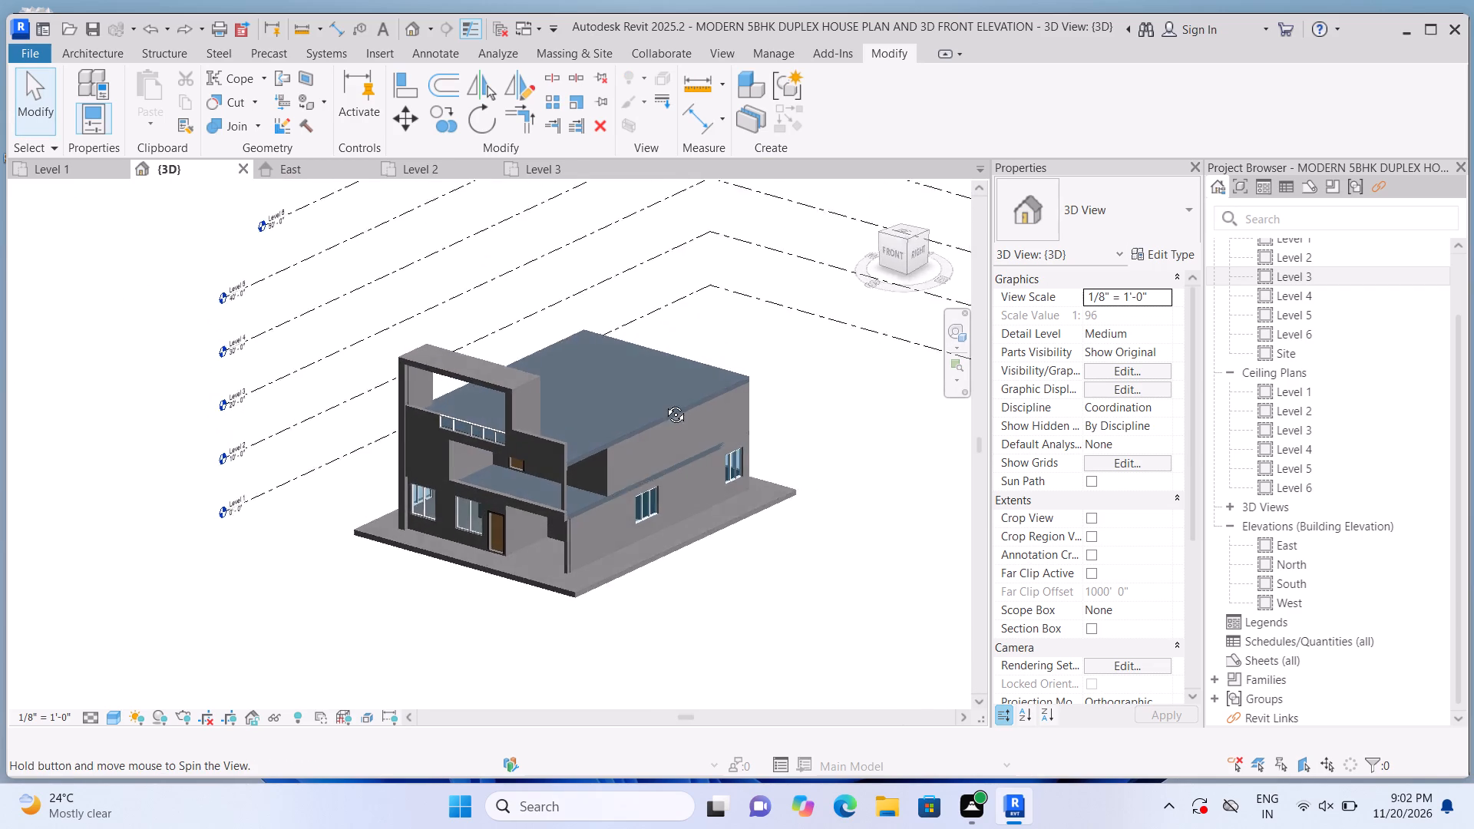
{"action": "middle_click_drag", "start_coordinate": [664, 403], "coordinate": [669, 363], "text": "shift"}
{"action": "scroll", "coordinate": [669, 363], "scroll_direction": "up", "scroll_amount": 1, "text": "shift"}
{"action": "scroll", "coordinate": [653, 388], "scroll_direction": "up", "scroll_amount": 3}
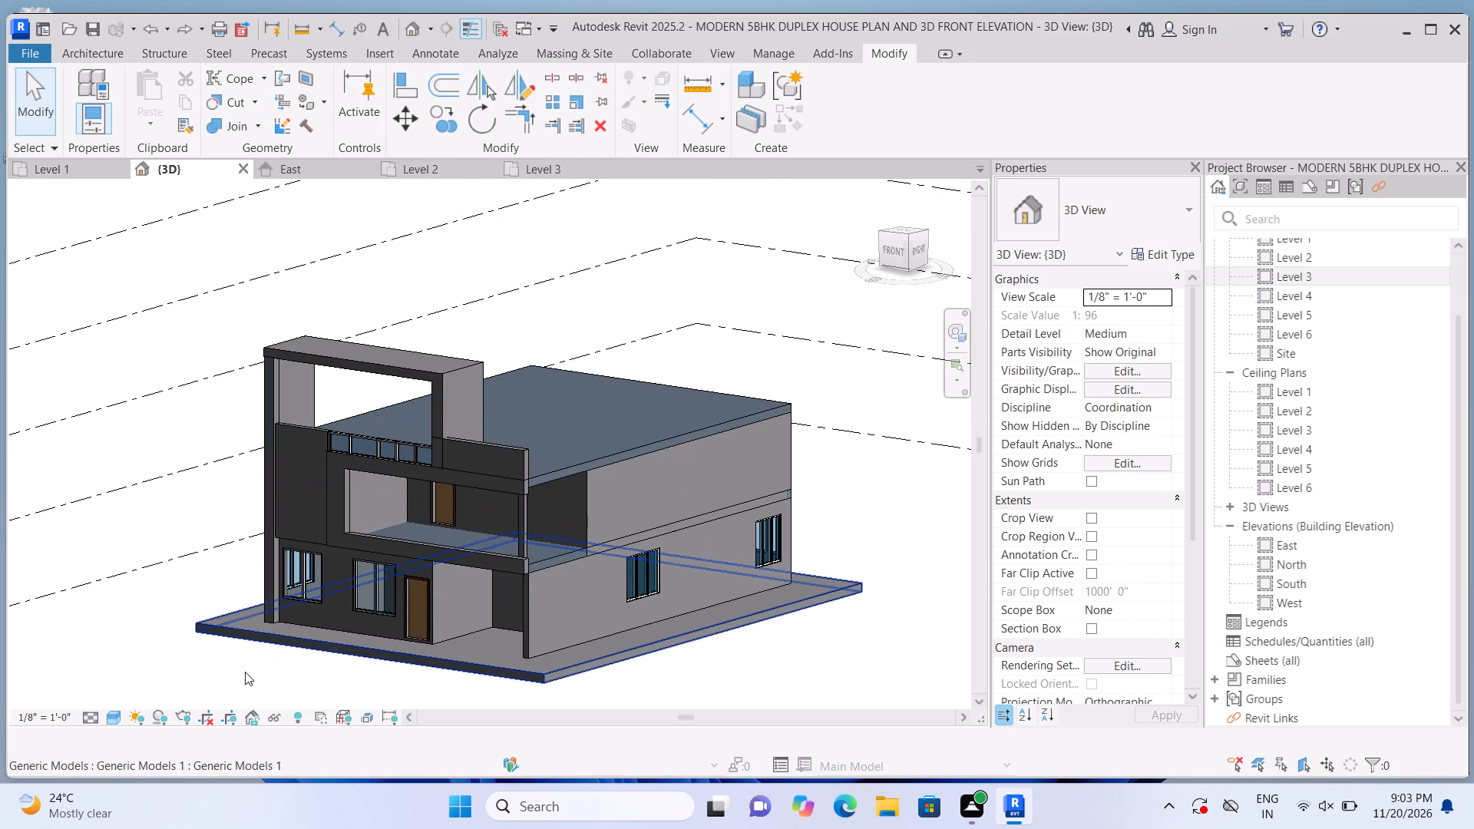
{"action": "left_click", "coordinate": [119, 720]}
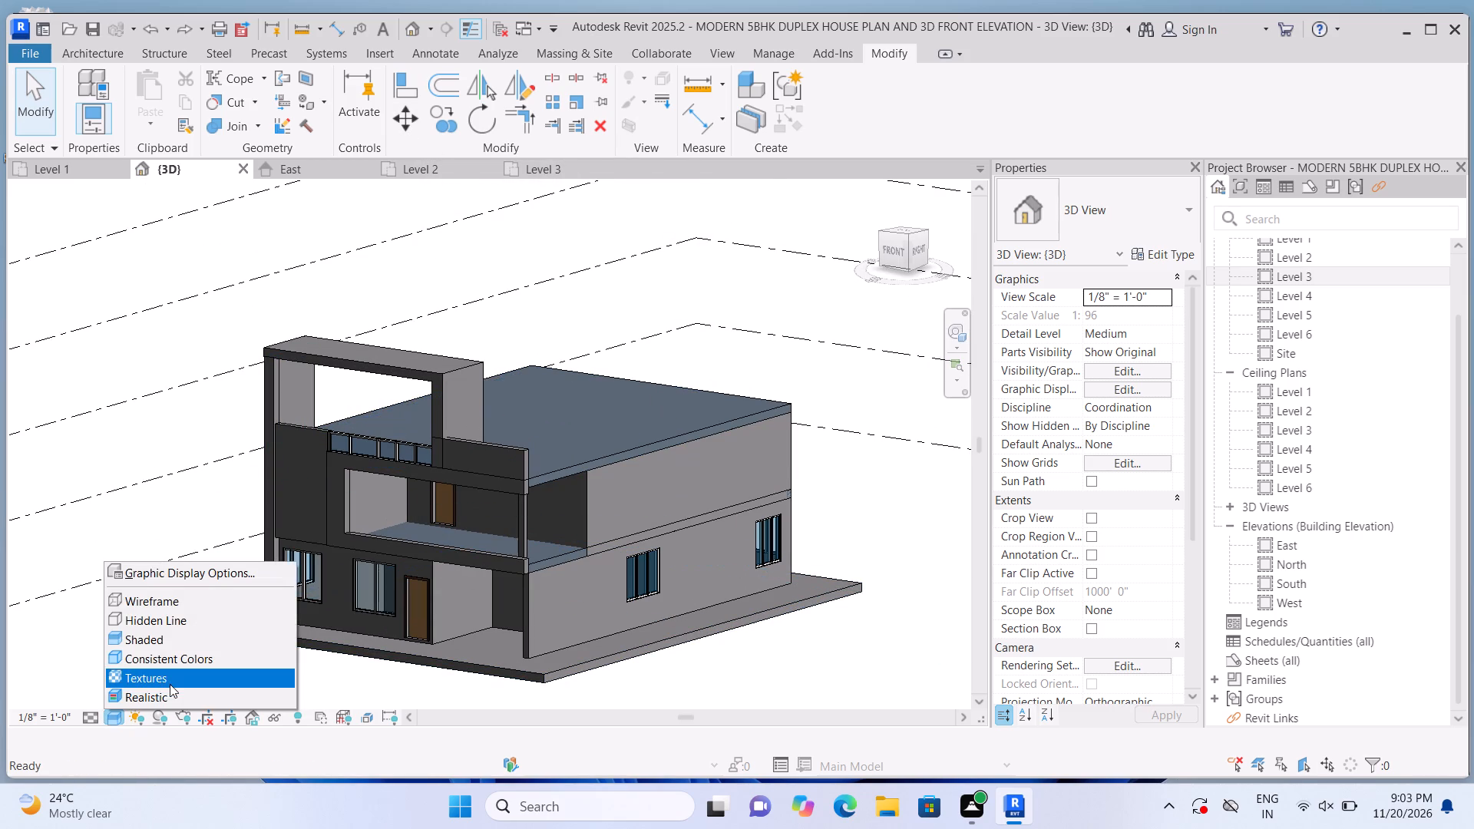
{"action": "left_click", "coordinate": [172, 692]}
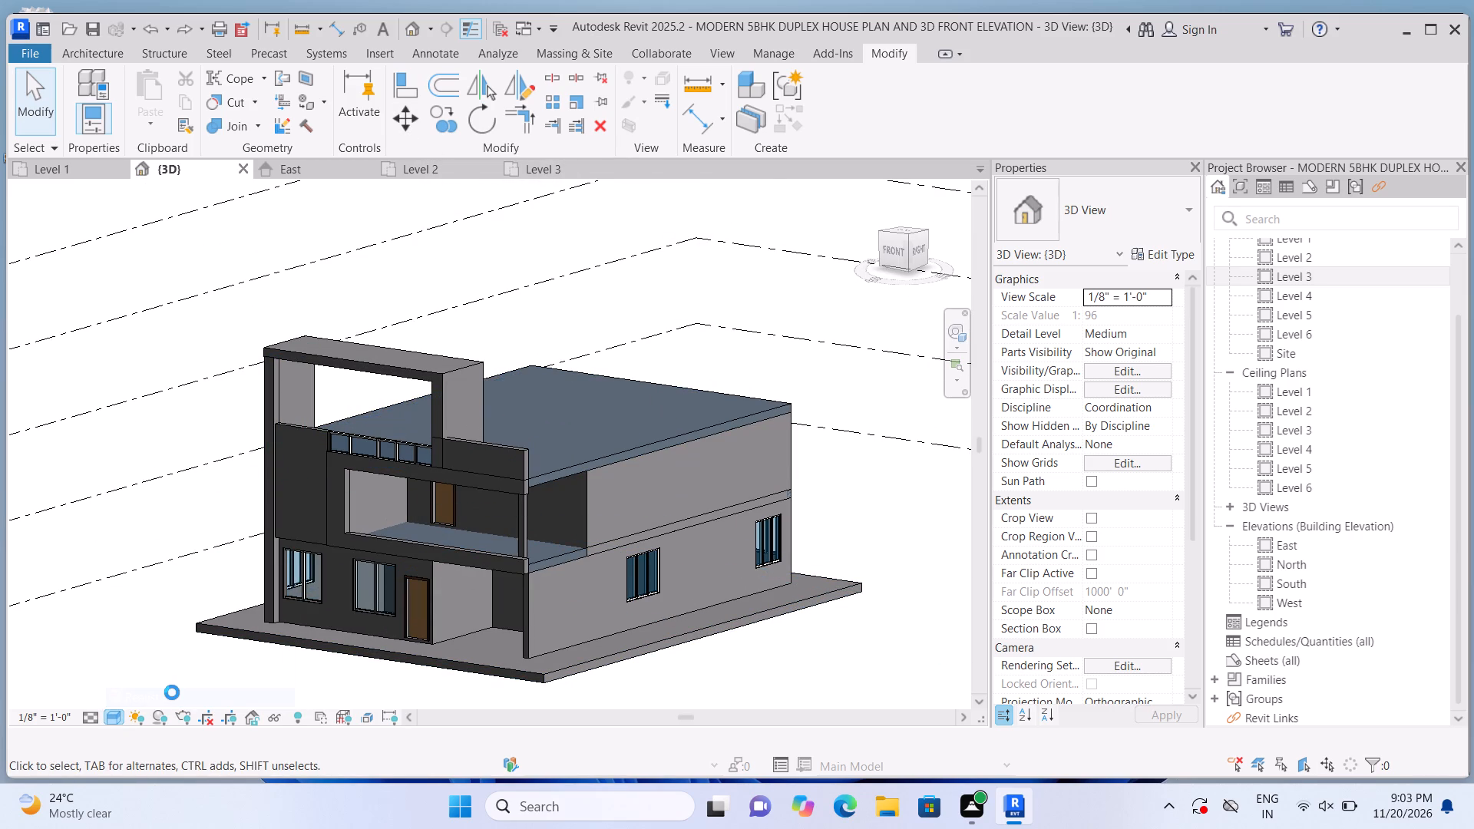